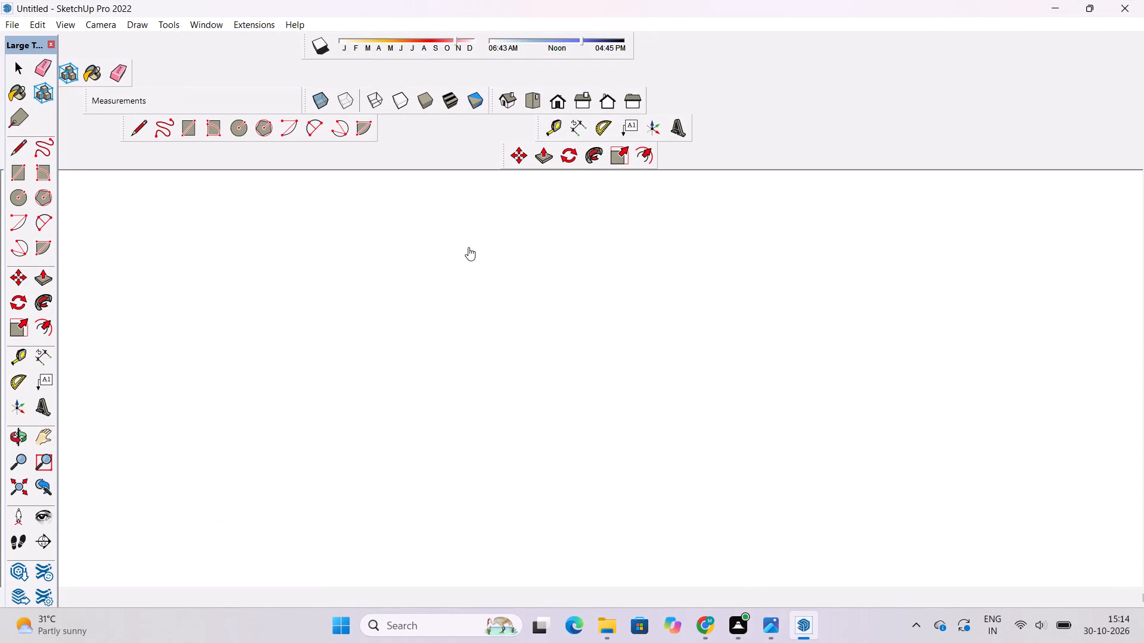
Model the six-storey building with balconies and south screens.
Switch the camera to the top view of the model.
click(533, 98)
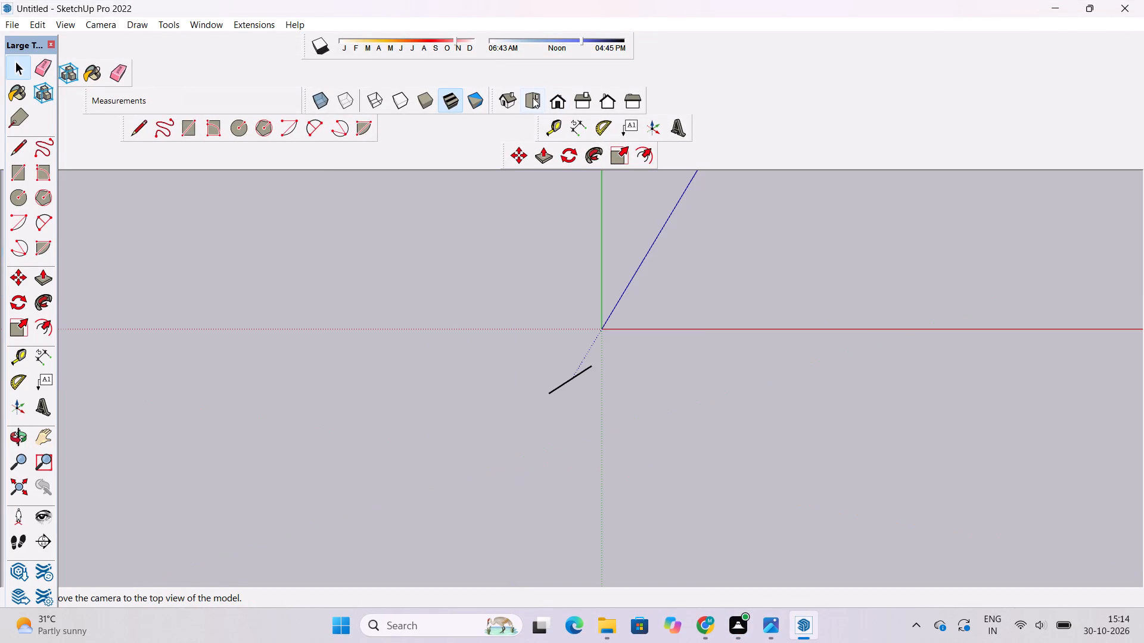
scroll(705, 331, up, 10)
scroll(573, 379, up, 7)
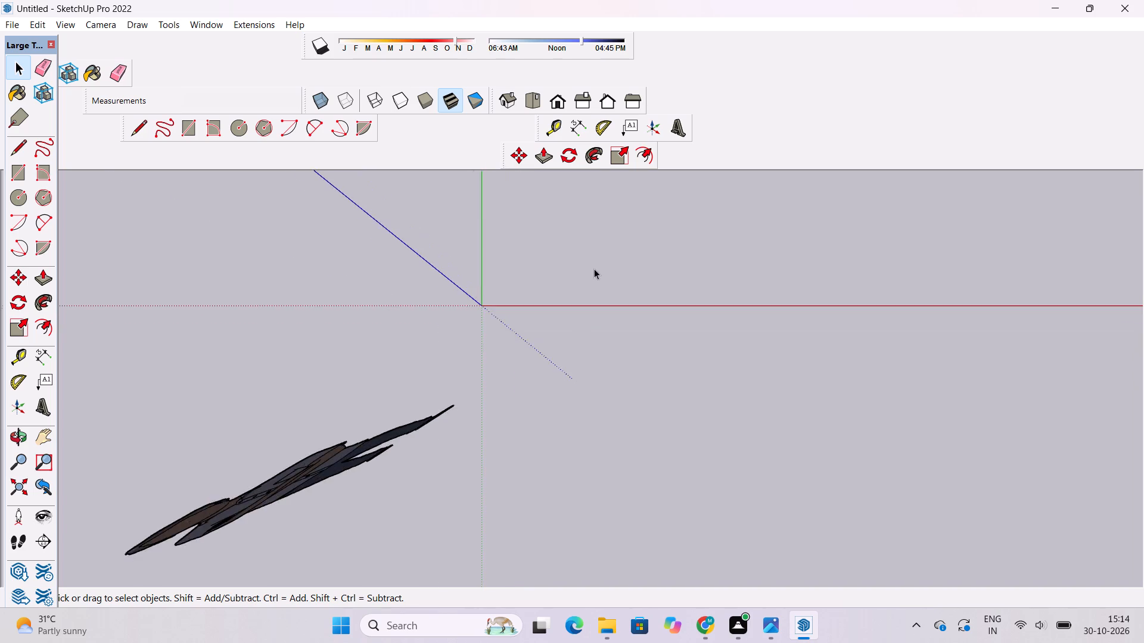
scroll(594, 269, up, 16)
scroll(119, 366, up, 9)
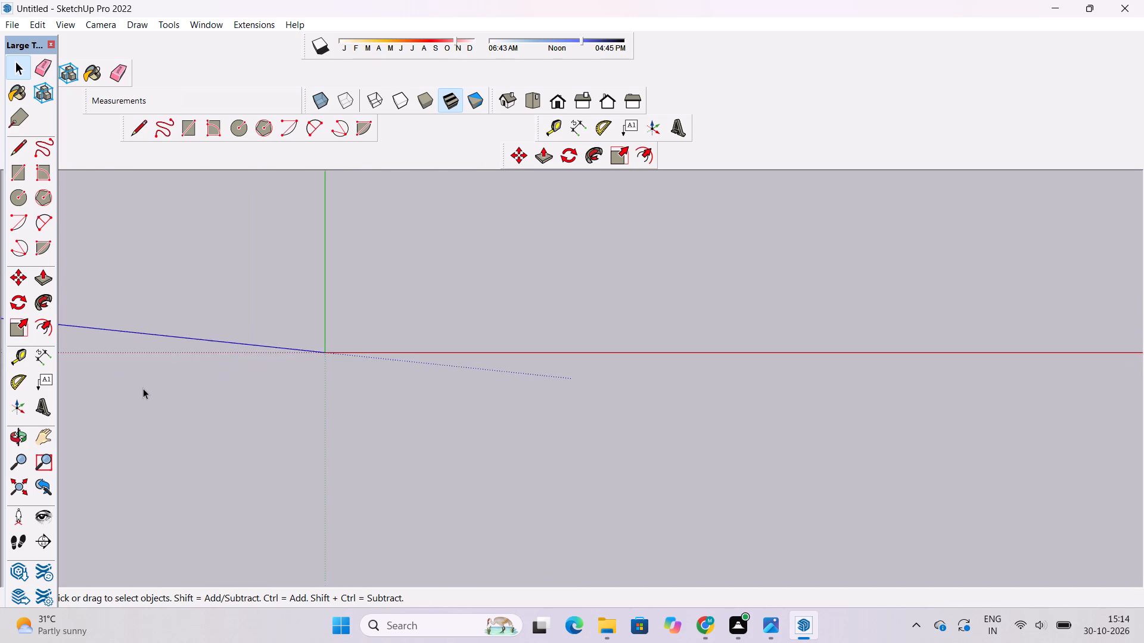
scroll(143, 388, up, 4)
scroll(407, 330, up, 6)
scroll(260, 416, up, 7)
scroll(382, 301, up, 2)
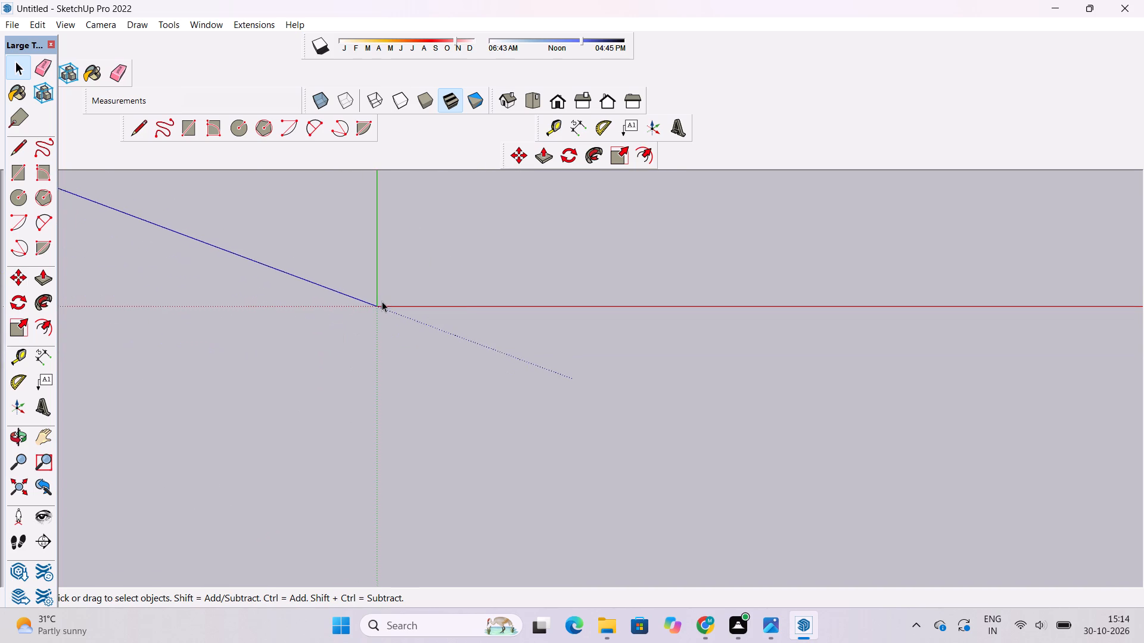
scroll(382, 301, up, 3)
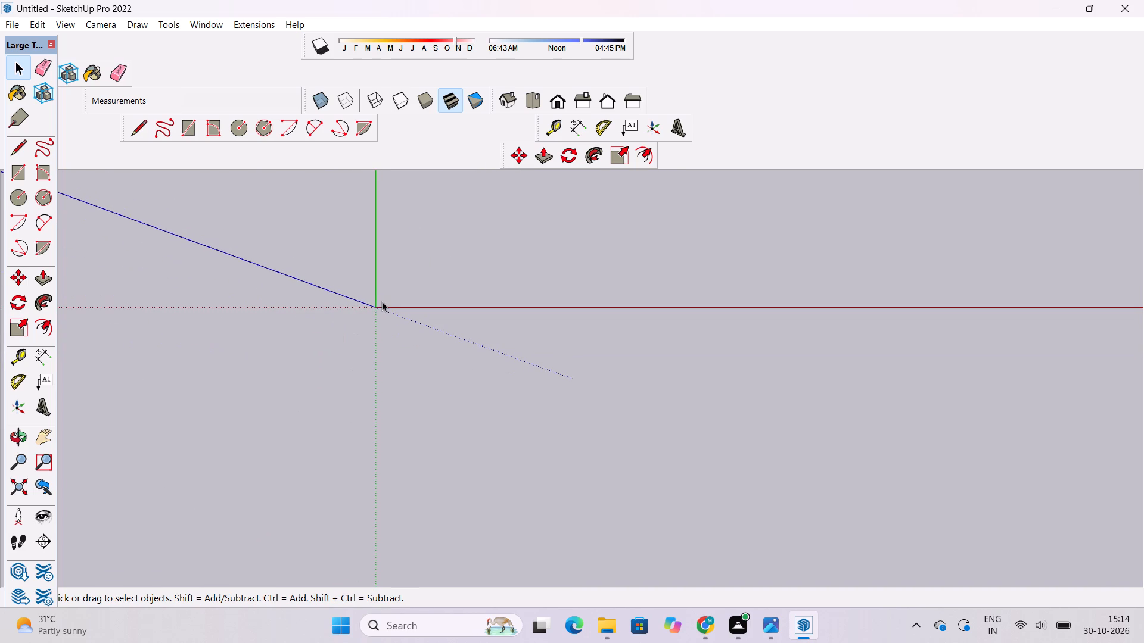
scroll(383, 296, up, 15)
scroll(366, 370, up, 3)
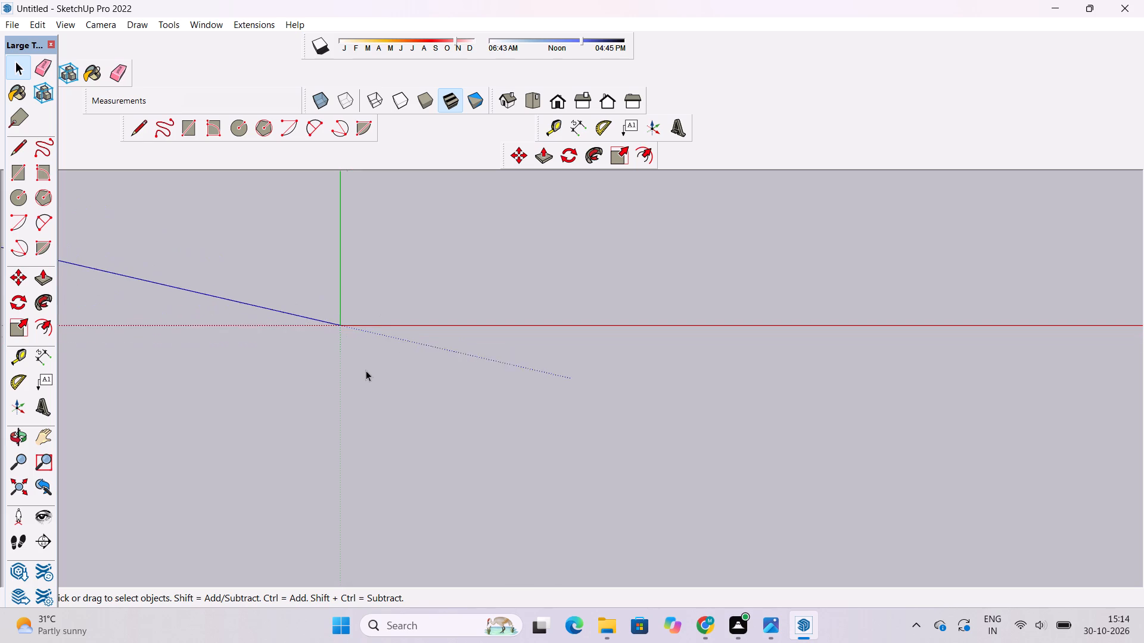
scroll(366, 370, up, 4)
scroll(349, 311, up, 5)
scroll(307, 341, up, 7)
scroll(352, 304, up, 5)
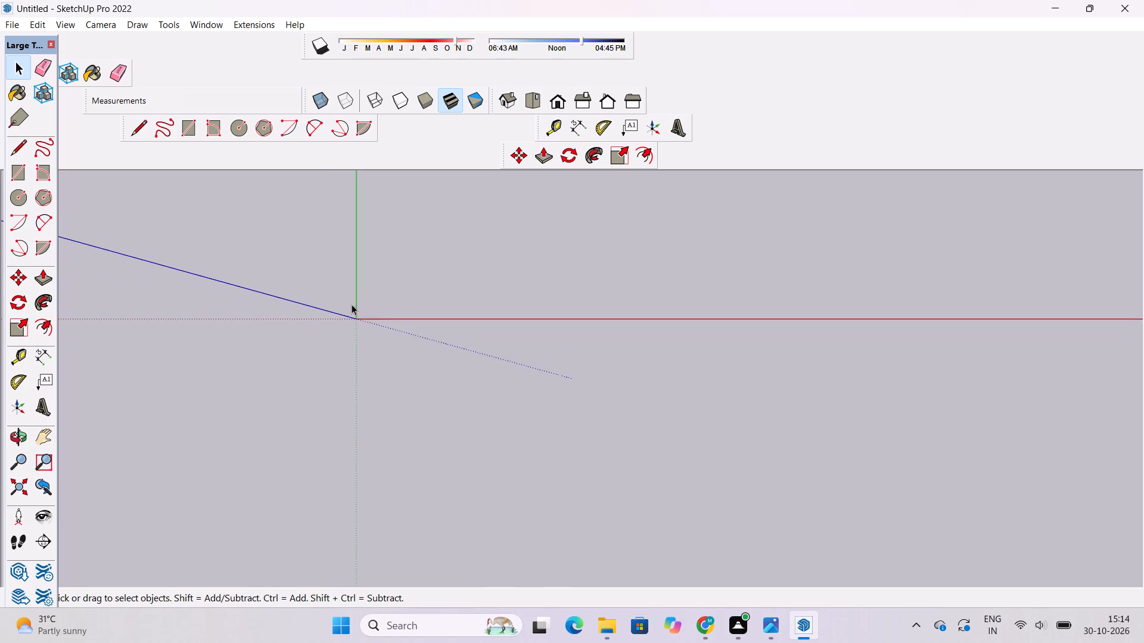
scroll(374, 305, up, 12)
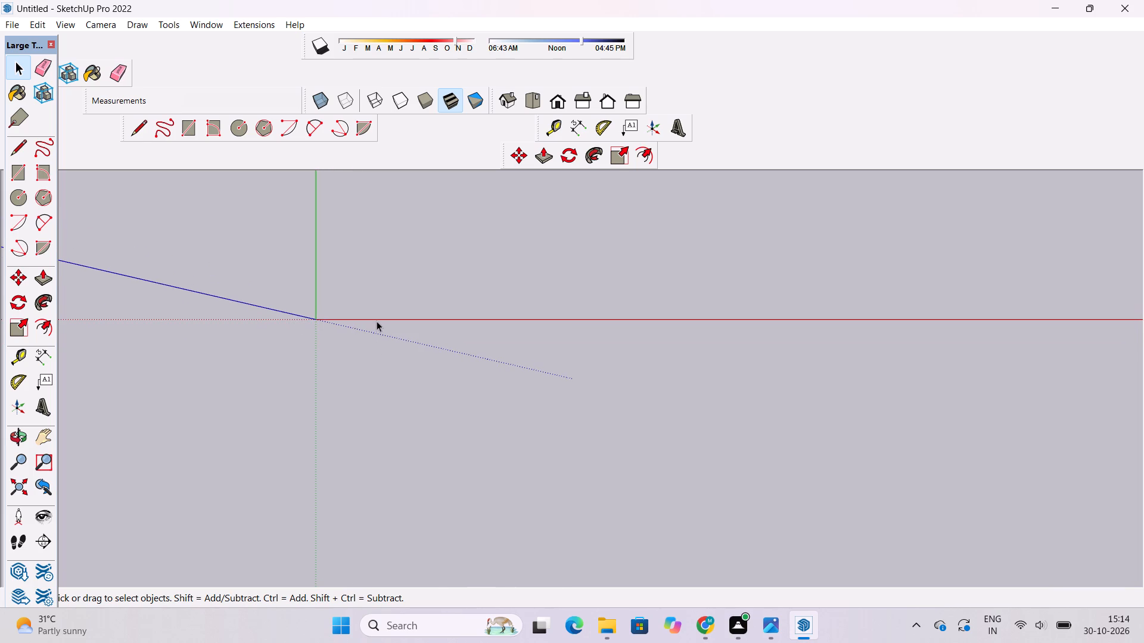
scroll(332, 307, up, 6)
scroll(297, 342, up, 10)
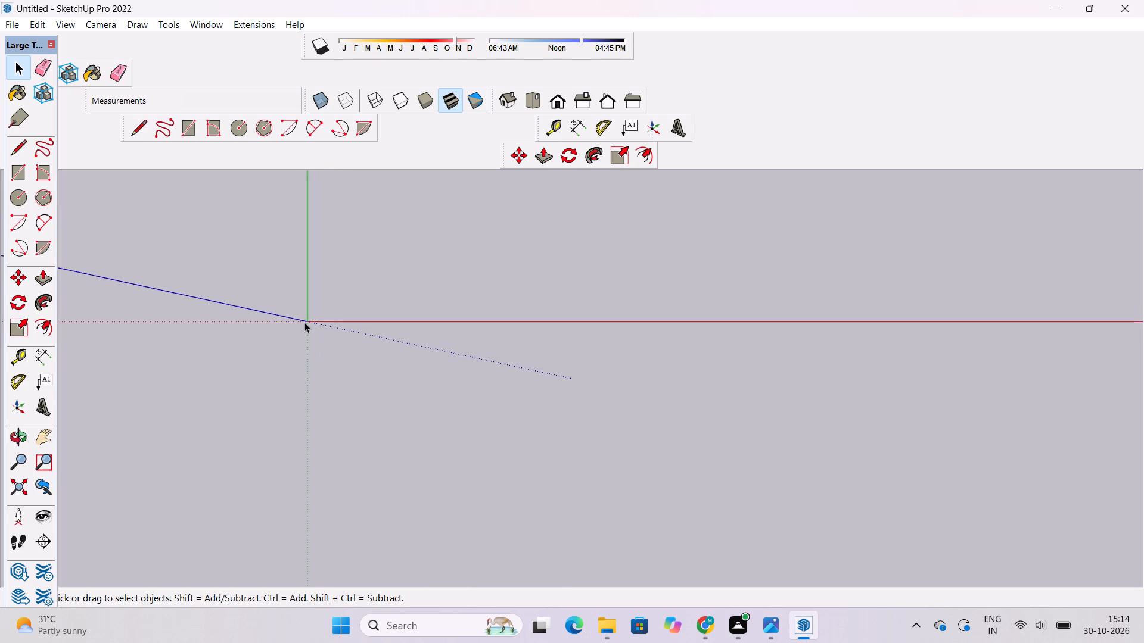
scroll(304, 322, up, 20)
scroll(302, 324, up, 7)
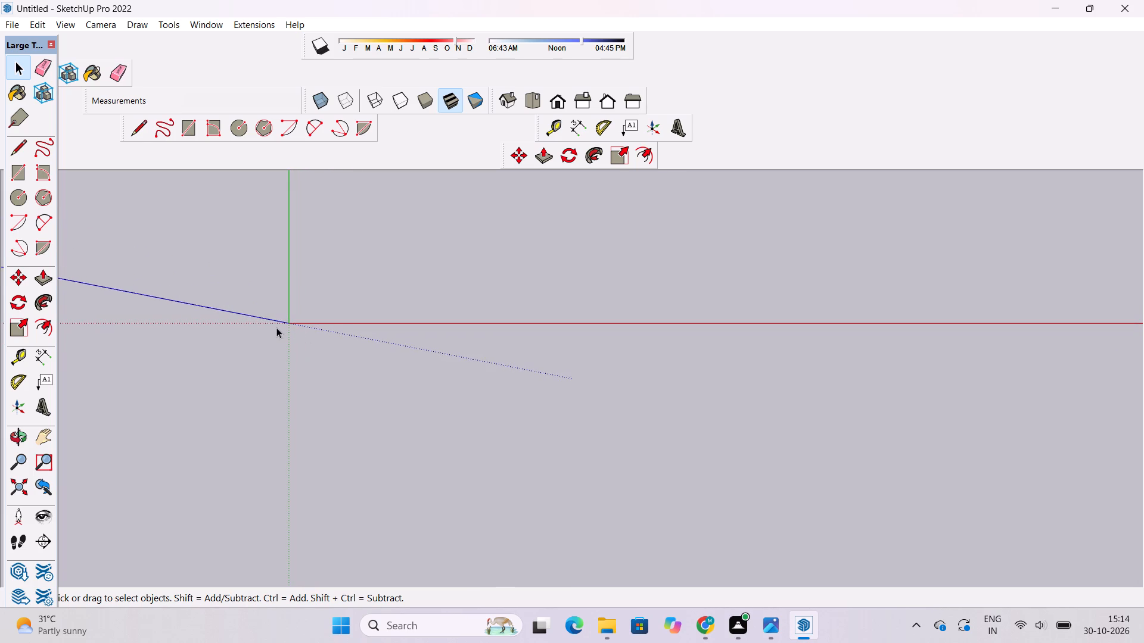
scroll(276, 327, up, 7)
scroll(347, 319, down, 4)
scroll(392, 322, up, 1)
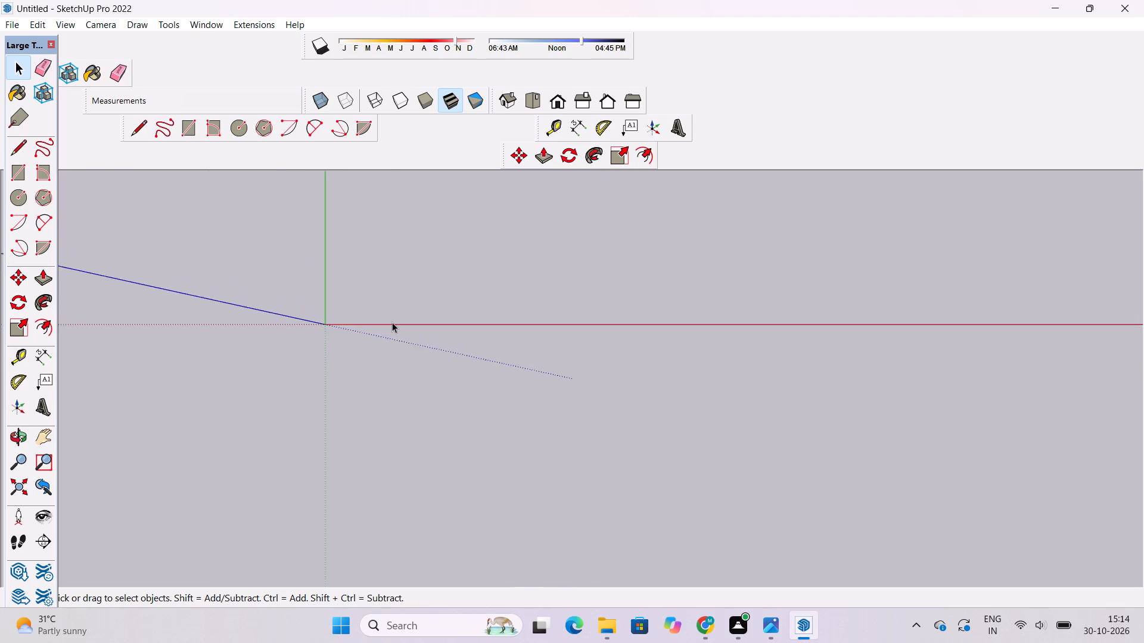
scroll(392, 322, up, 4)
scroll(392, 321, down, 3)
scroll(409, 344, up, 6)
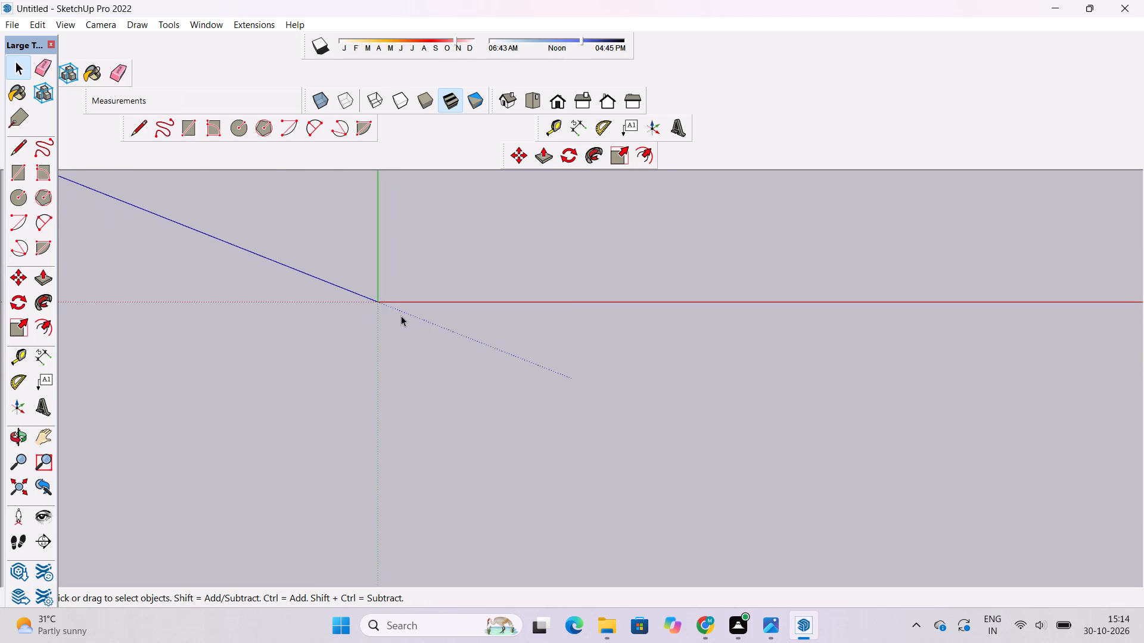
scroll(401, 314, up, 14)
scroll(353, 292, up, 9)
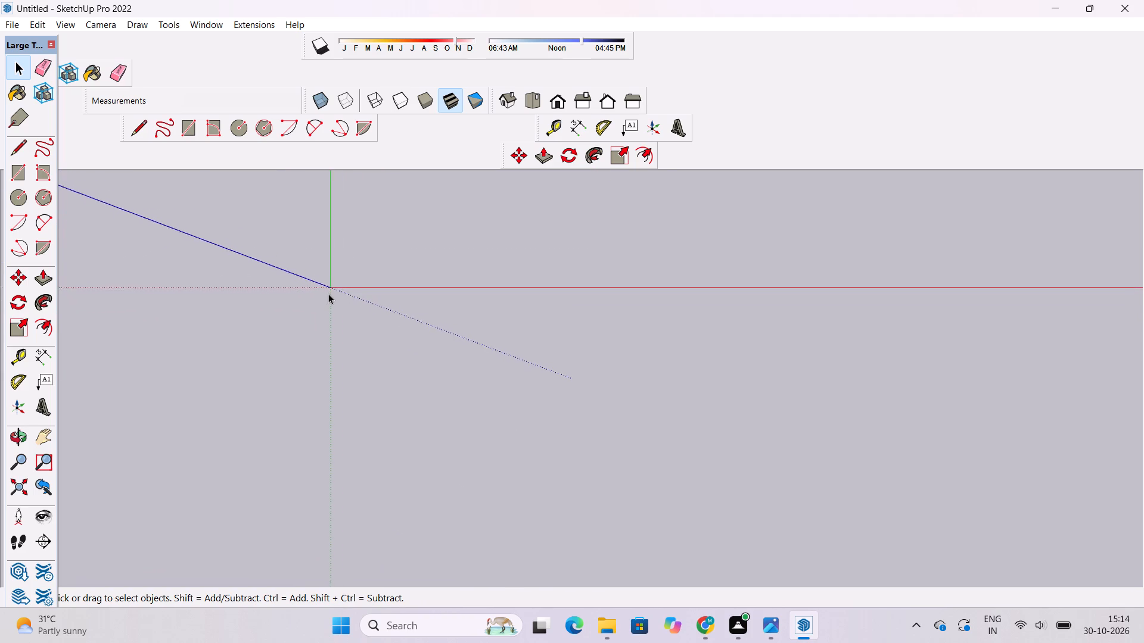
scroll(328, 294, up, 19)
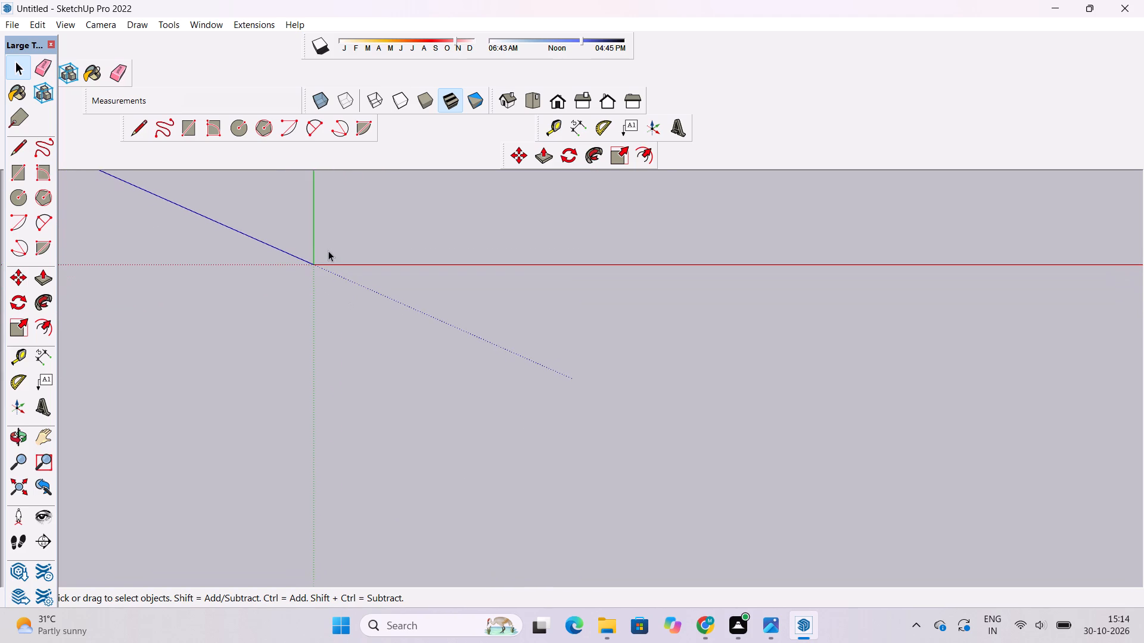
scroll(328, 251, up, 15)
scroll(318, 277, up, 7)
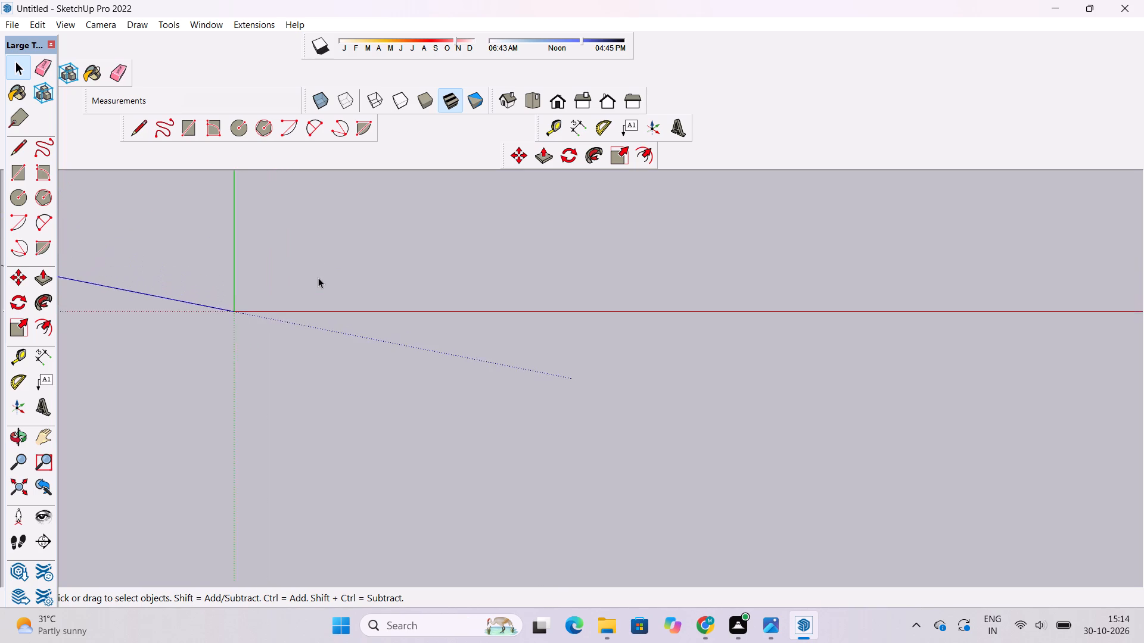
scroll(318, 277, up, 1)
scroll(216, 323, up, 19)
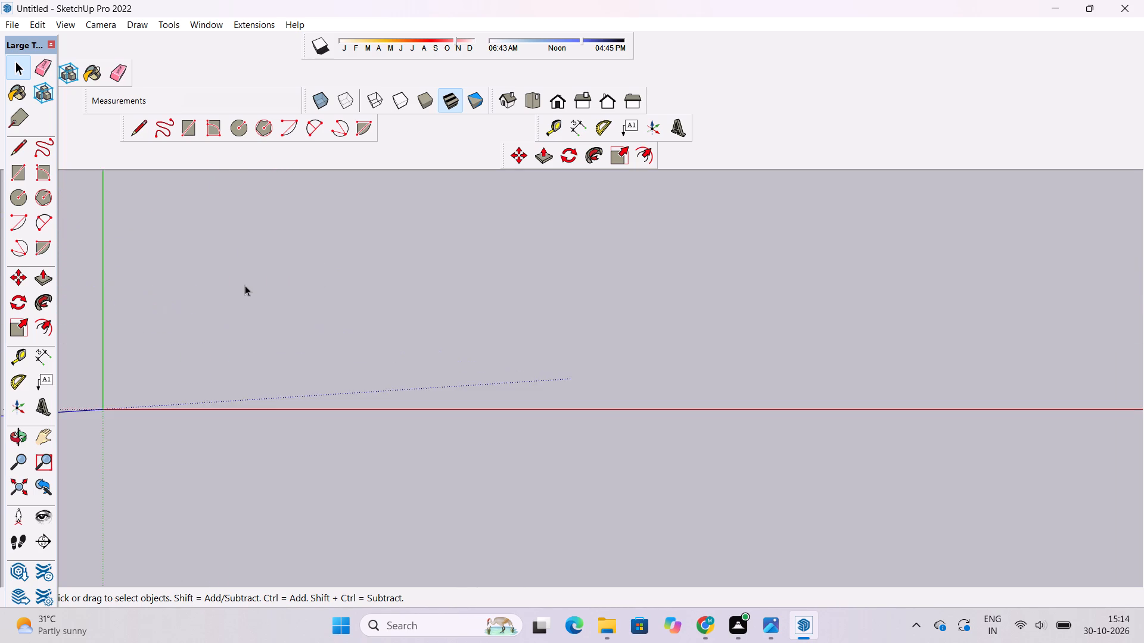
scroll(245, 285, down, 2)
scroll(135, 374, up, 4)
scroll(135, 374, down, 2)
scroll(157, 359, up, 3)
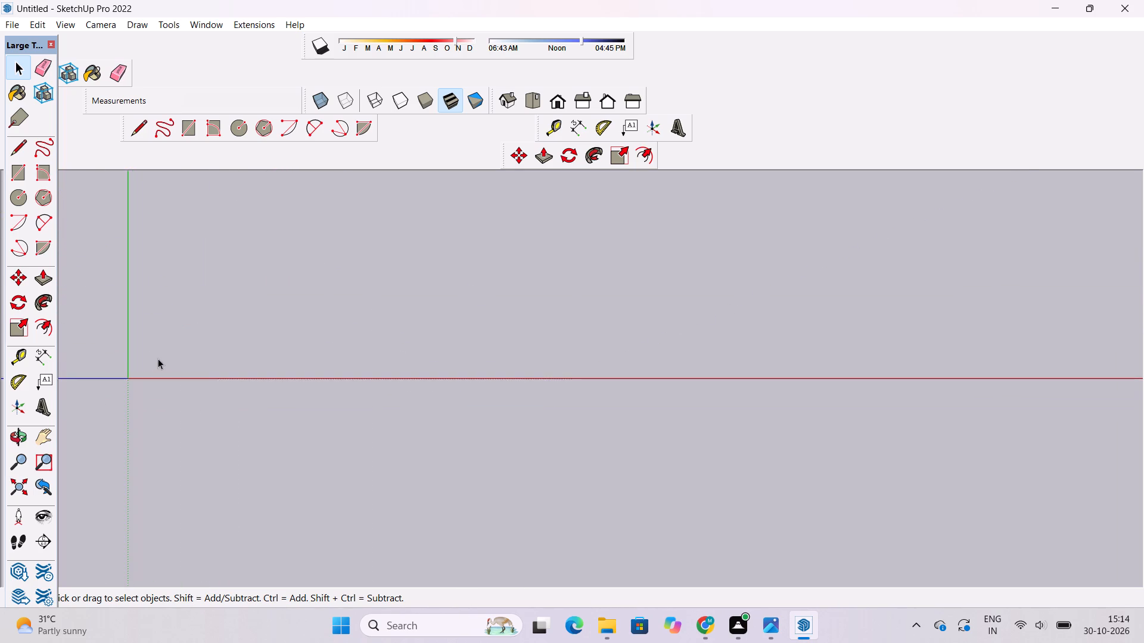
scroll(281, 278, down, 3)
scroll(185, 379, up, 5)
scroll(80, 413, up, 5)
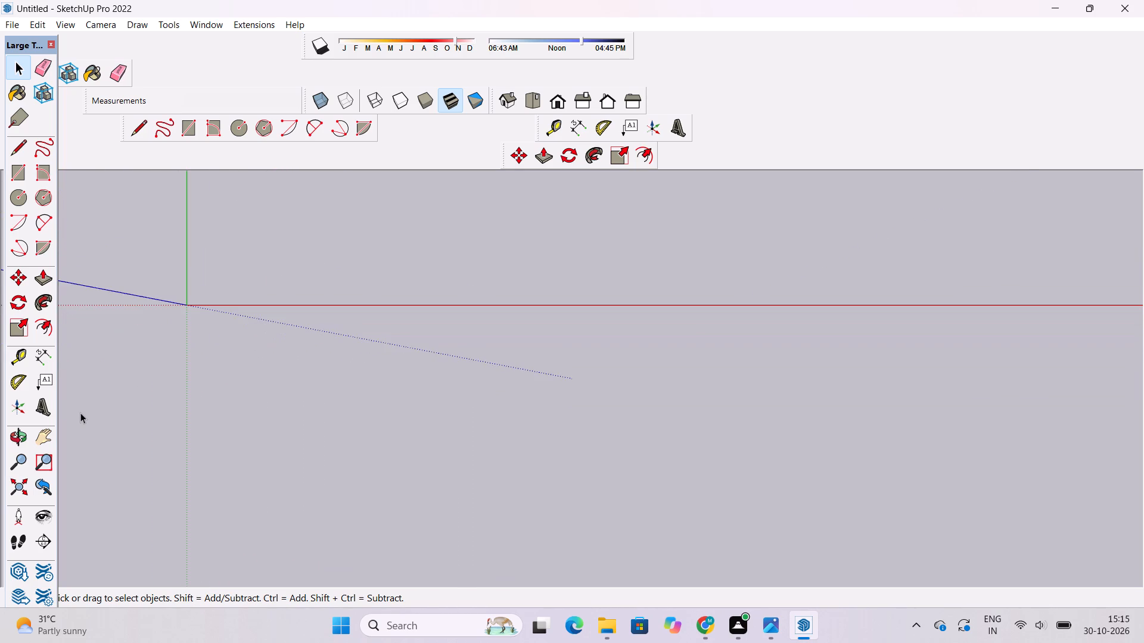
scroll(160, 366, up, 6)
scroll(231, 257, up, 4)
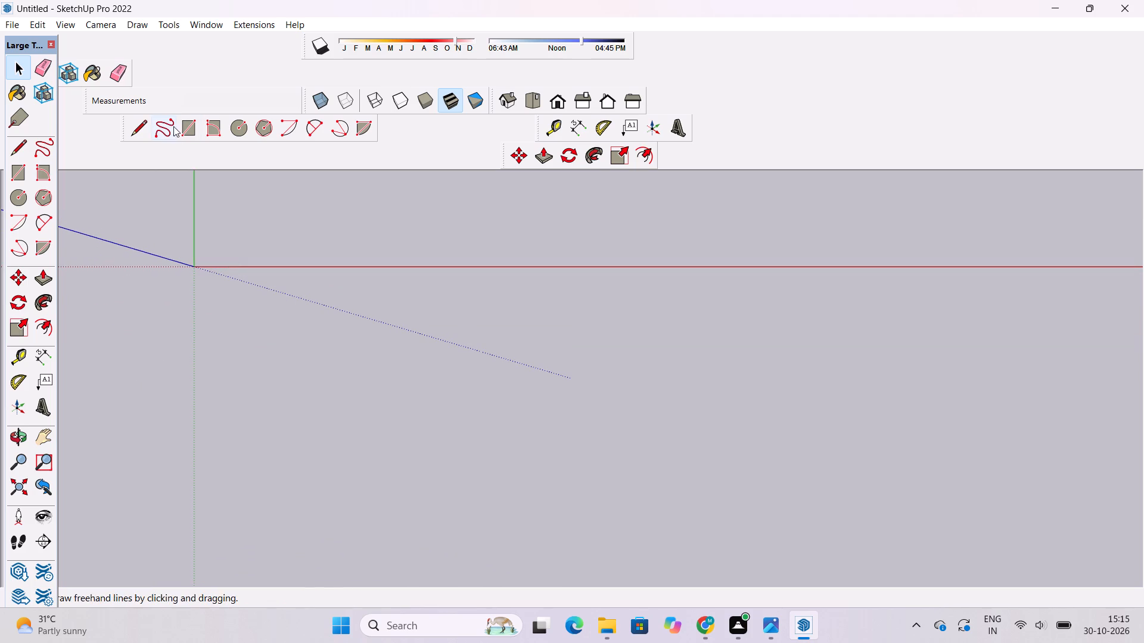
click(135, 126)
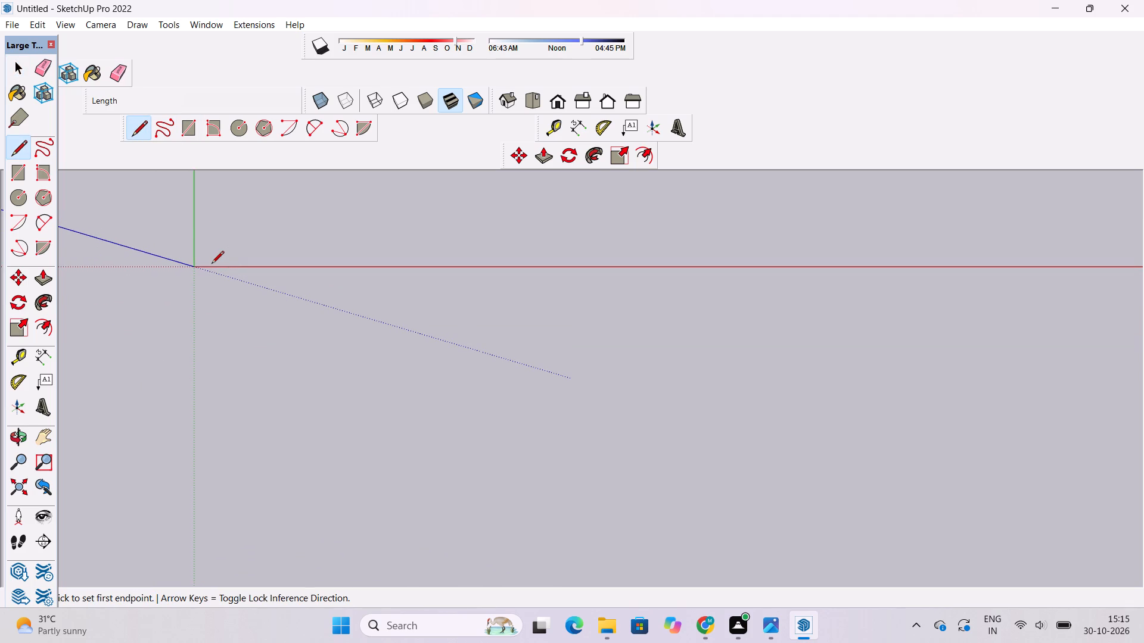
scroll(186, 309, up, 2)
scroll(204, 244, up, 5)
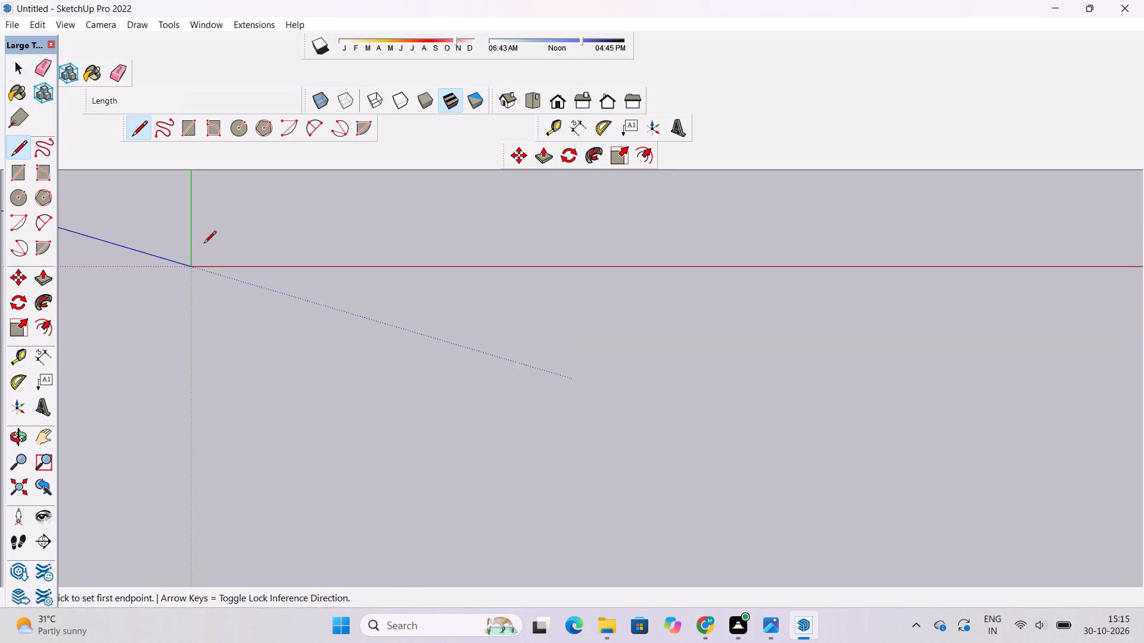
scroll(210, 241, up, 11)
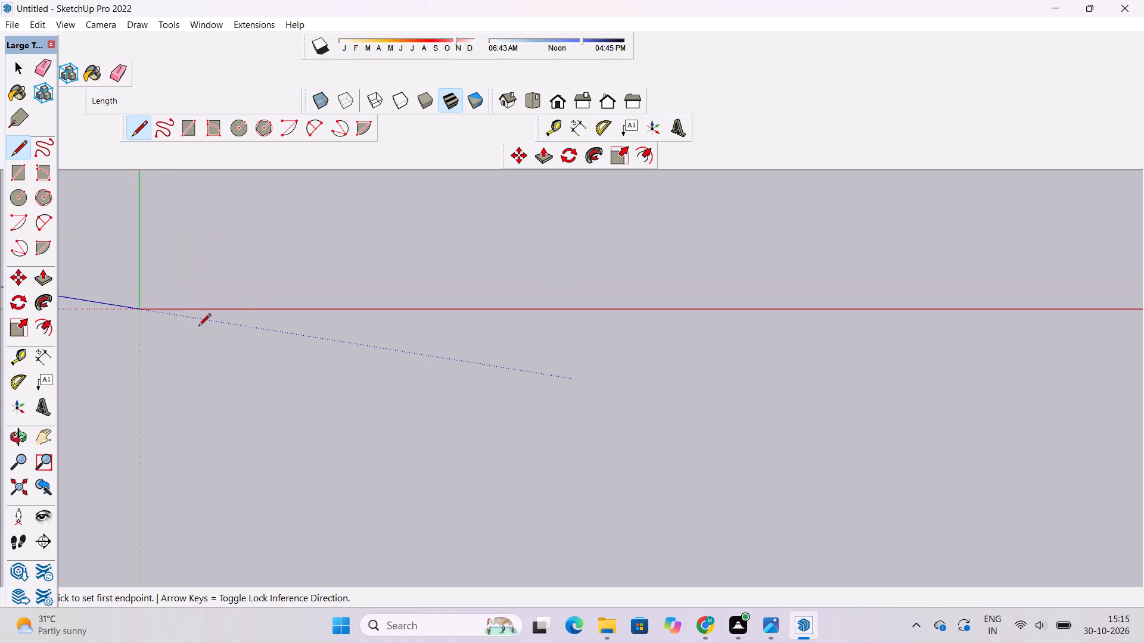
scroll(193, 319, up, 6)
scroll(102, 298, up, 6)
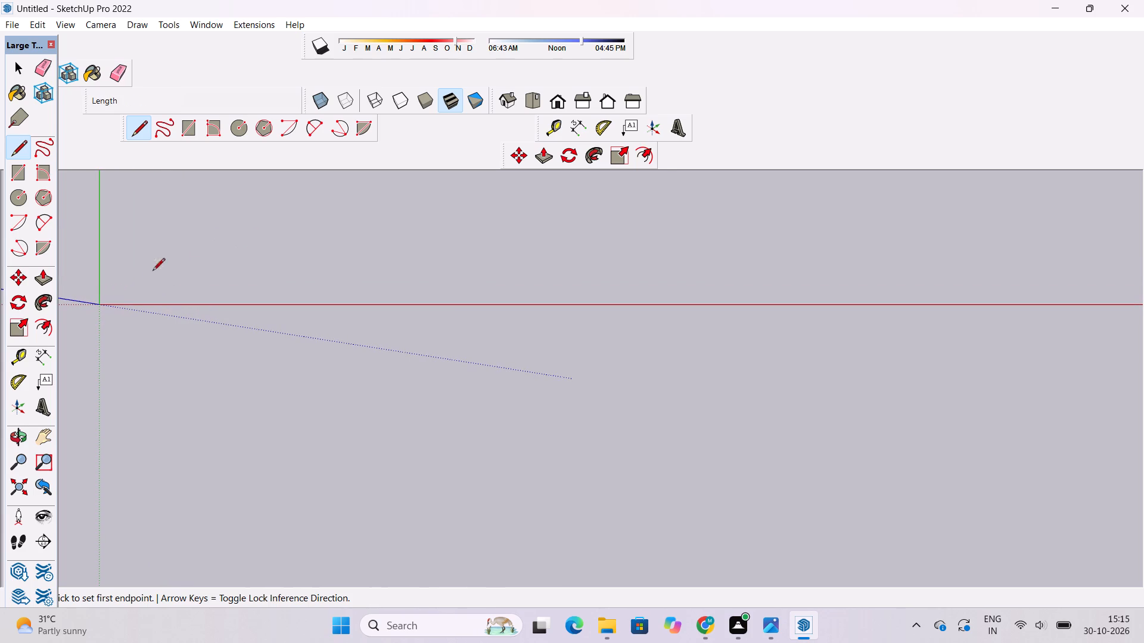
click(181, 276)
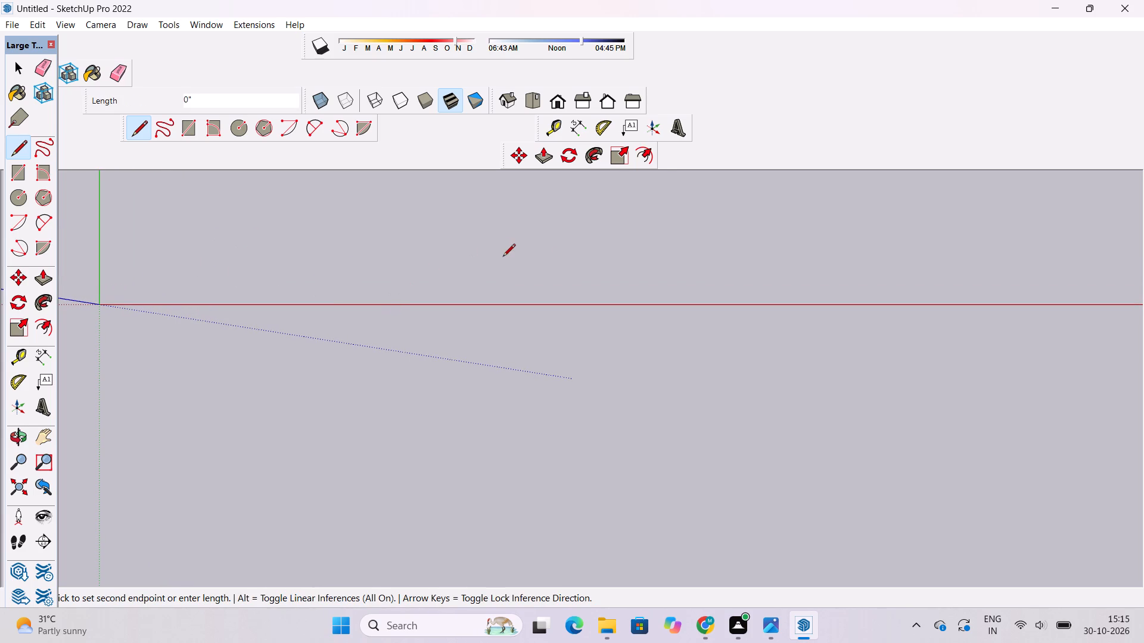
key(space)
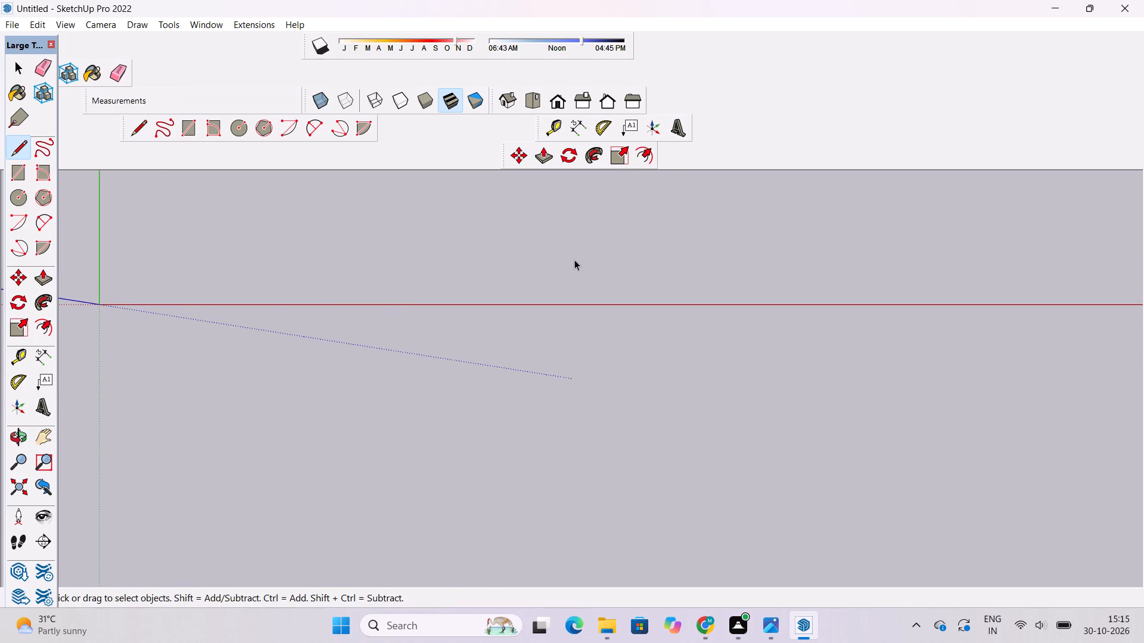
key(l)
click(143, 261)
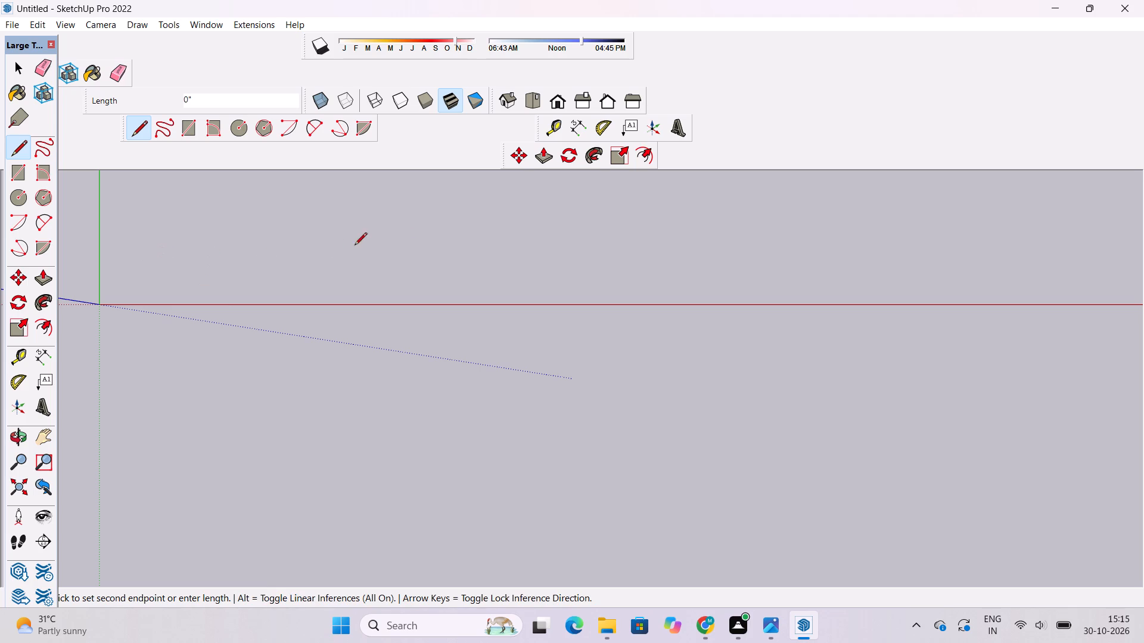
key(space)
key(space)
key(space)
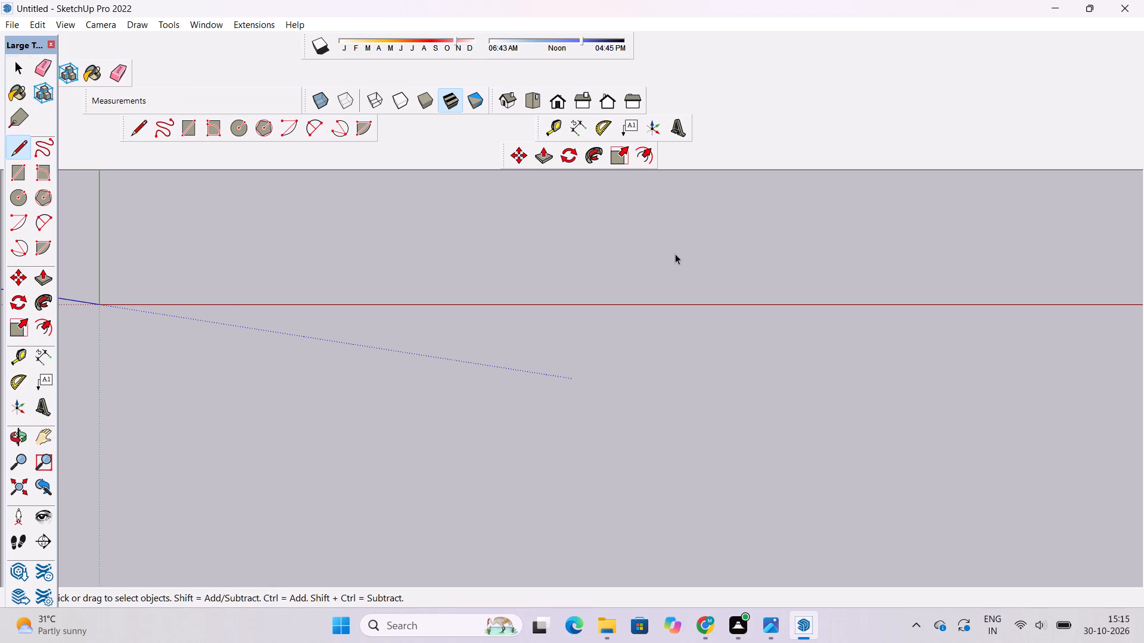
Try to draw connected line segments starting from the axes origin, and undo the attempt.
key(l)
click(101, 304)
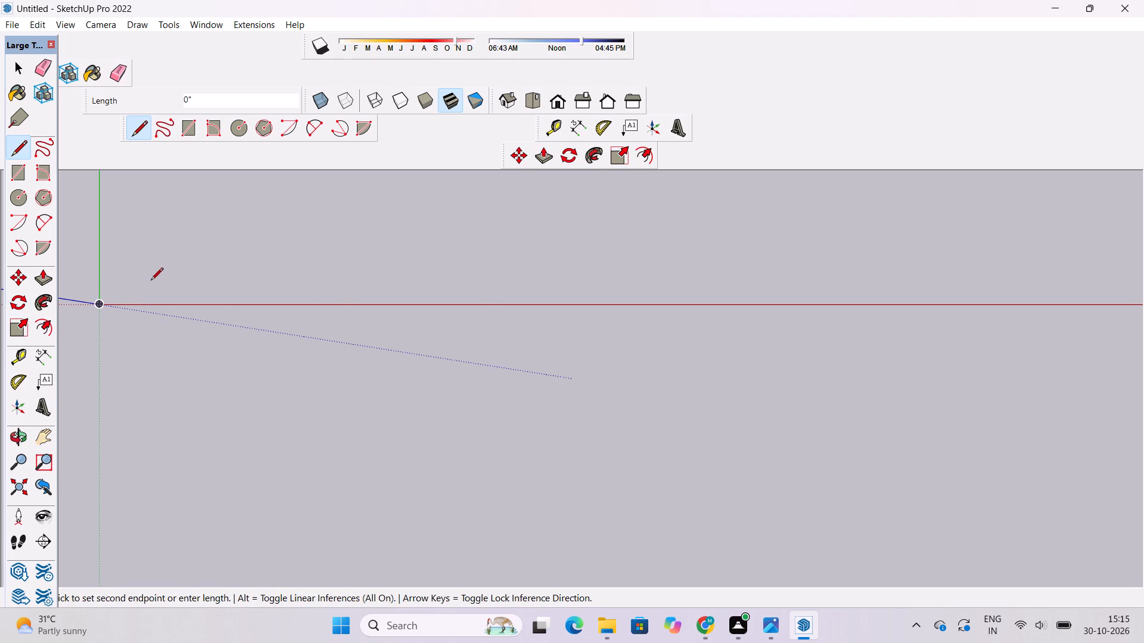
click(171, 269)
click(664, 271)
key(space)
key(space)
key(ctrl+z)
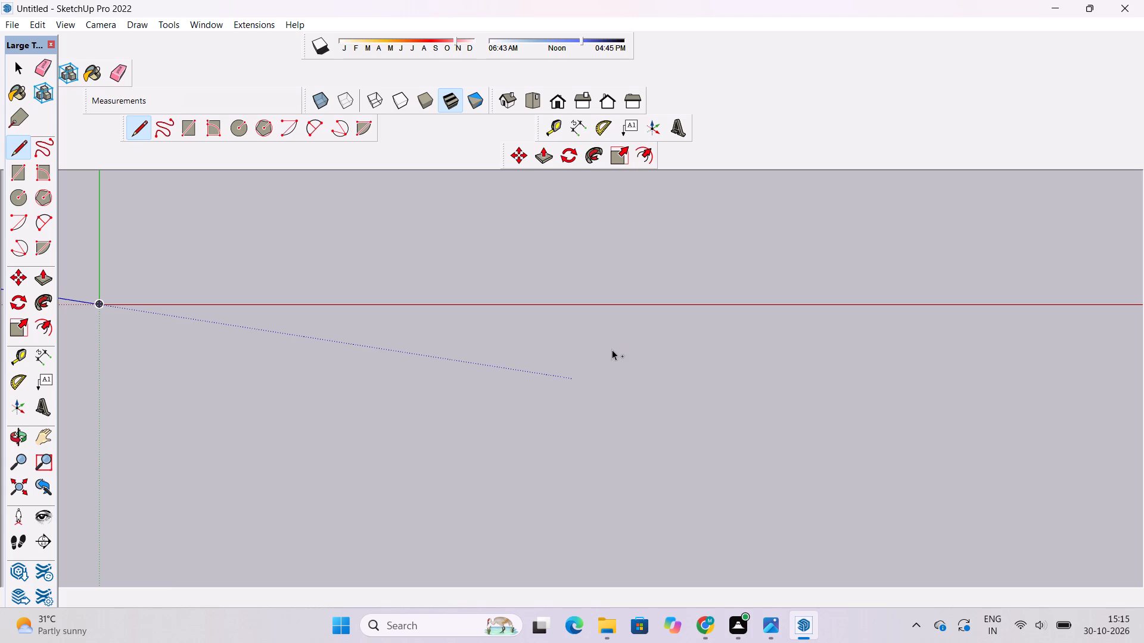
Draw an 80' line parallel to the red axis, starting just beside the axes origin.
scroll(512, 336, down, 2)
scroll(152, 321, up, 20)
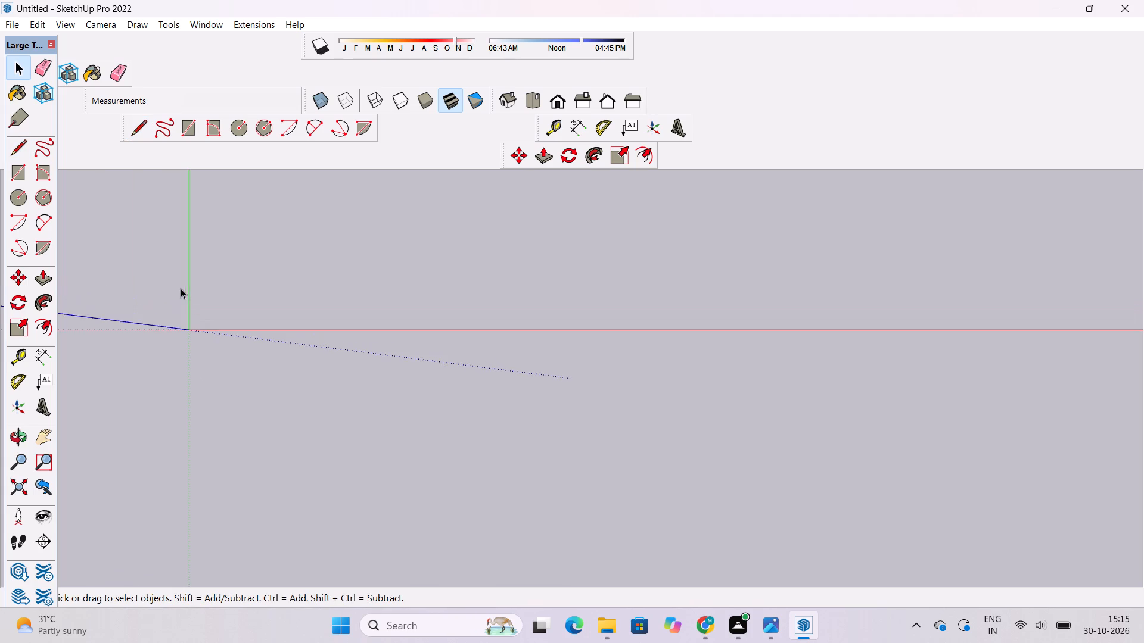
scroll(194, 397, up, 6)
scroll(199, 299, up, 8)
scroll(145, 308, up, 7)
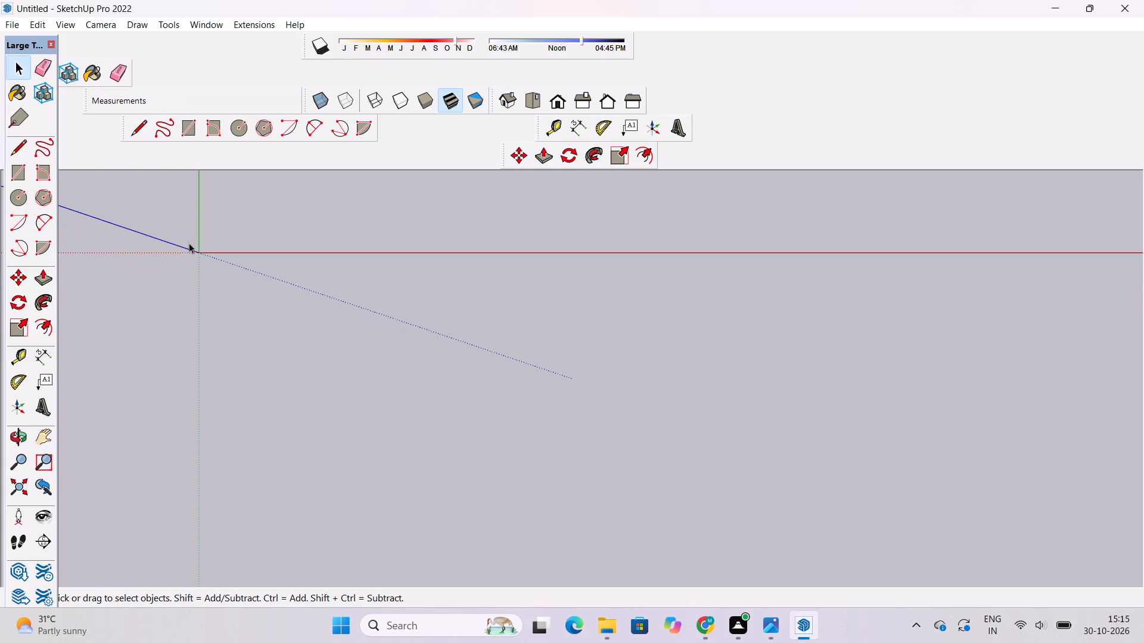
scroll(191, 238, up, 14)
scroll(279, 283, up, 6)
scroll(279, 283, down, 3)
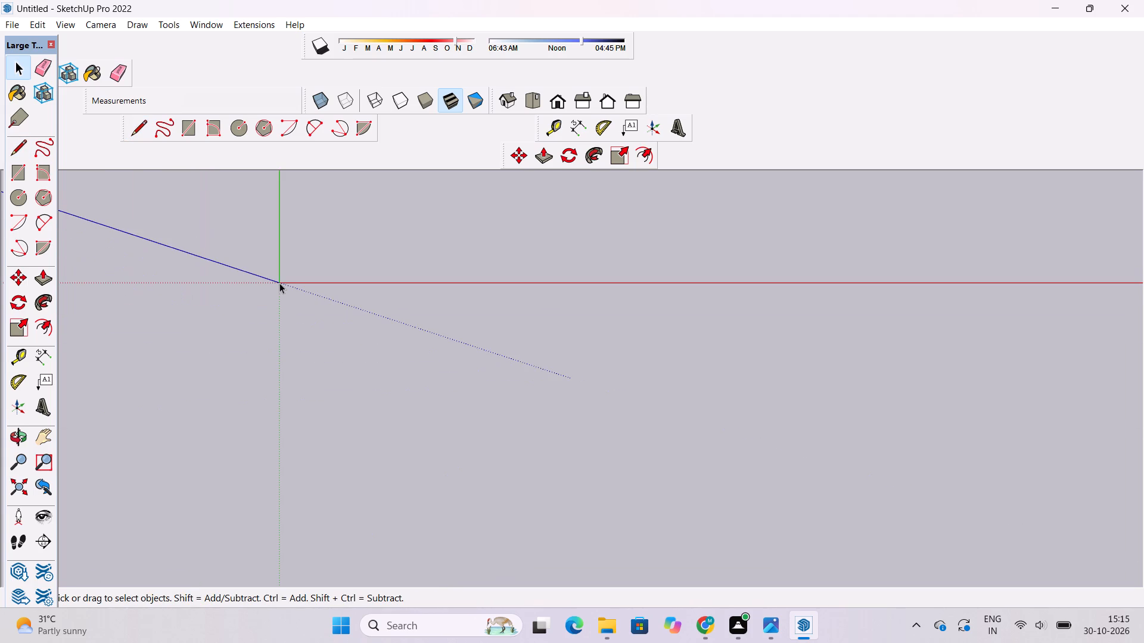
scroll(334, 309, up, 13)
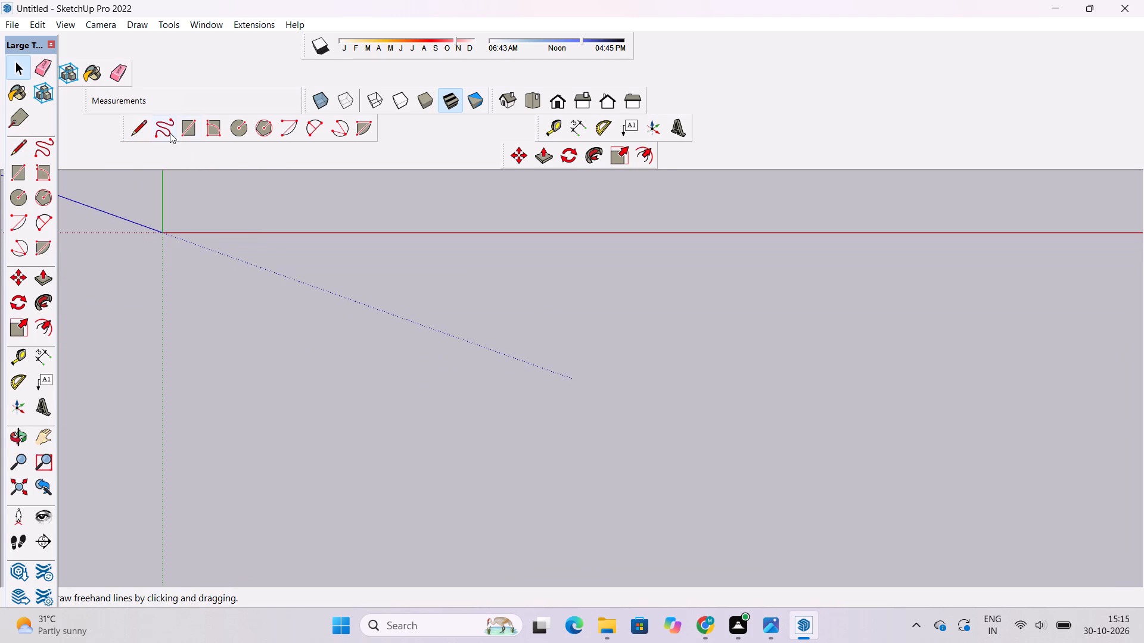
click(133, 129)
click(248, 212)
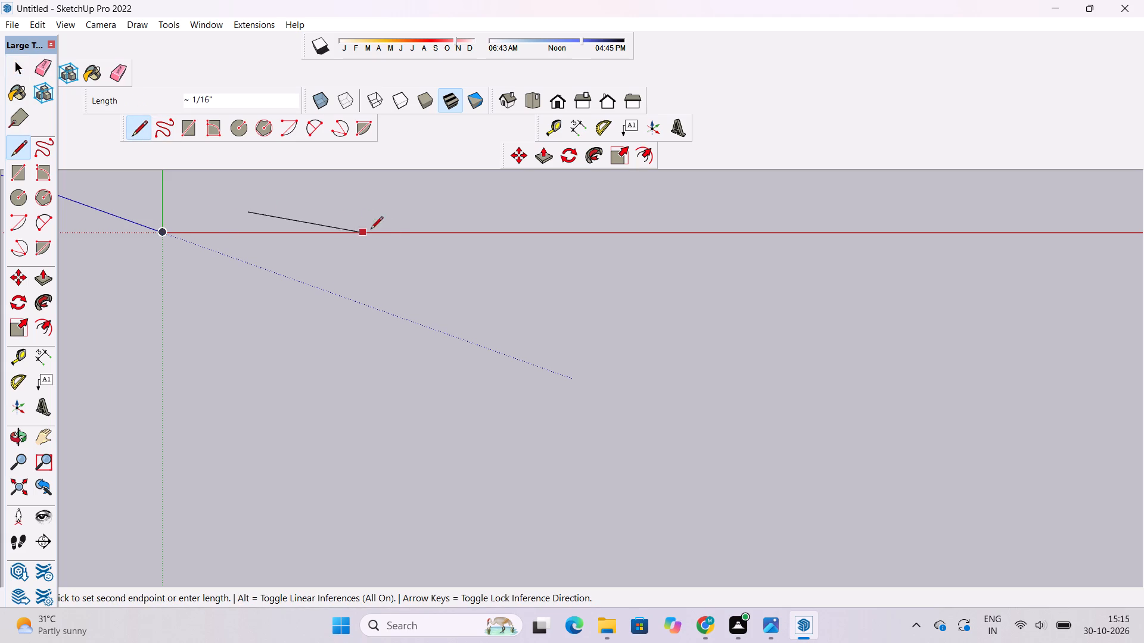
scroll(301, 260, down, 5)
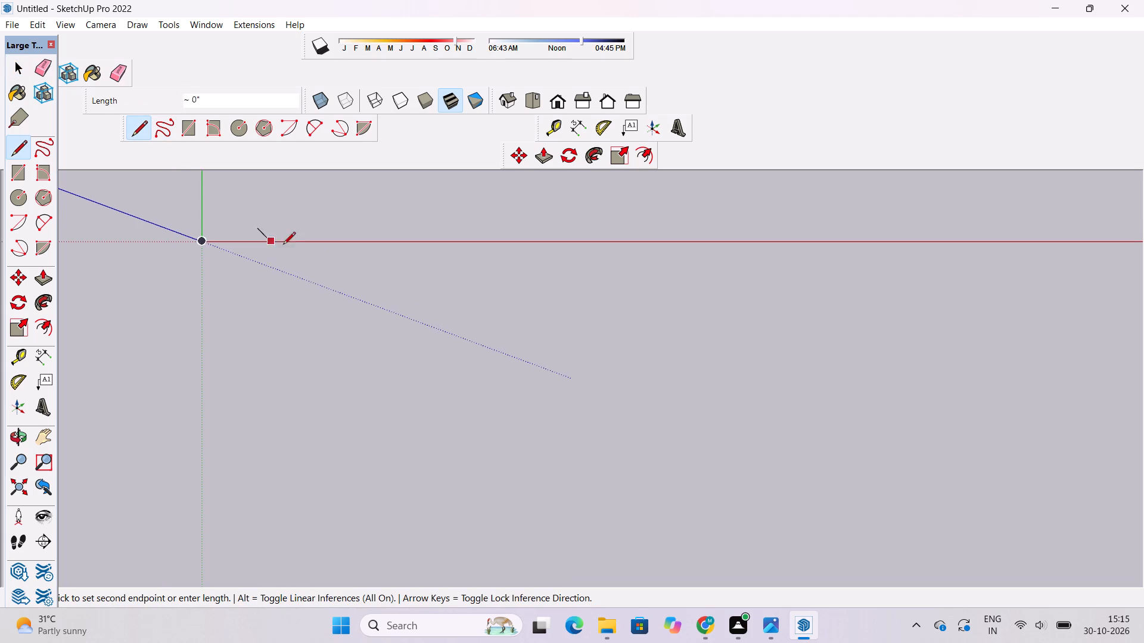
scroll(387, 209, up, 3)
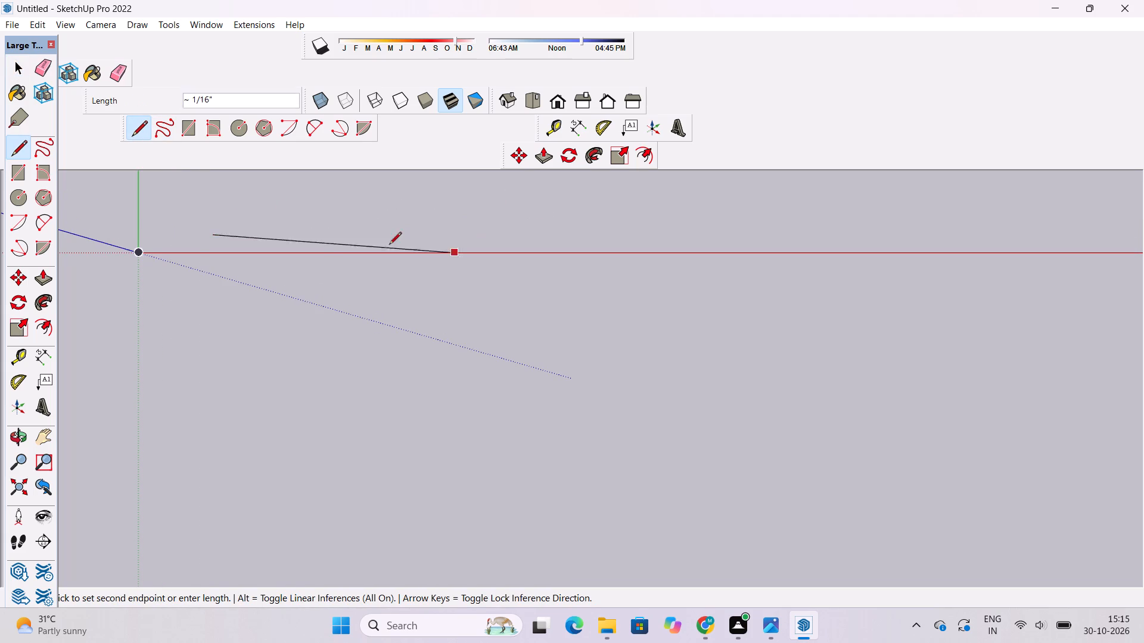
scroll(316, 252, down, 13)
scroll(184, 309, down, 3)
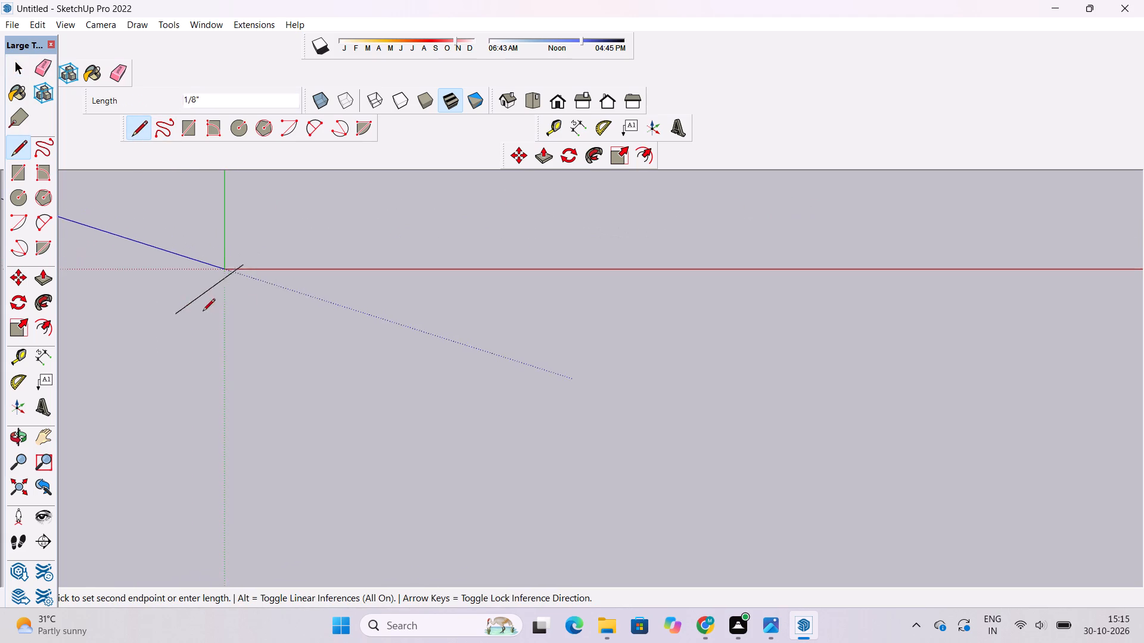
scroll(203, 312, down, 1)
scroll(826, 241, up, 6)
scroll(189, 305, down, 14)
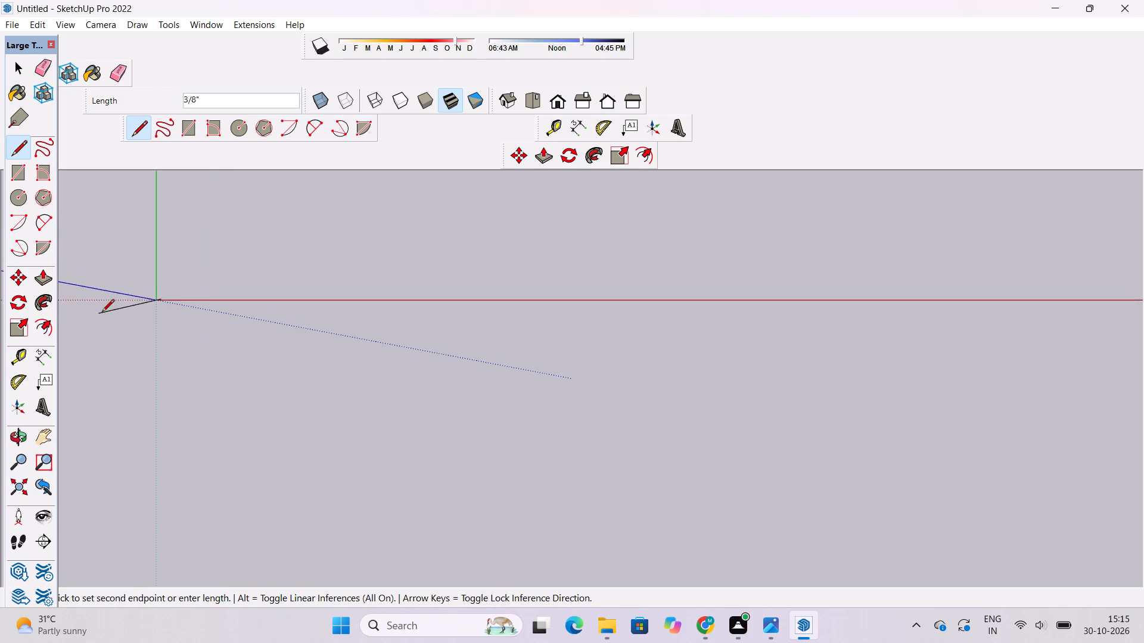
scroll(102, 313, down, 5)
scroll(415, 290, up, 3)
scroll(440, 279, down, 3)
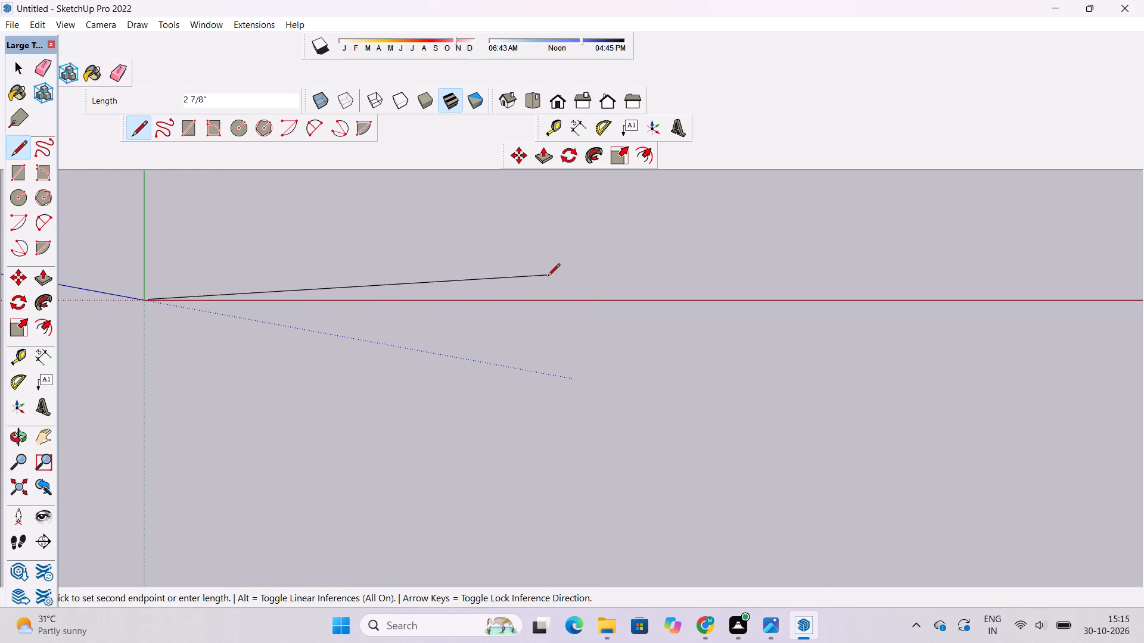
scroll(340, 282, up, 2)
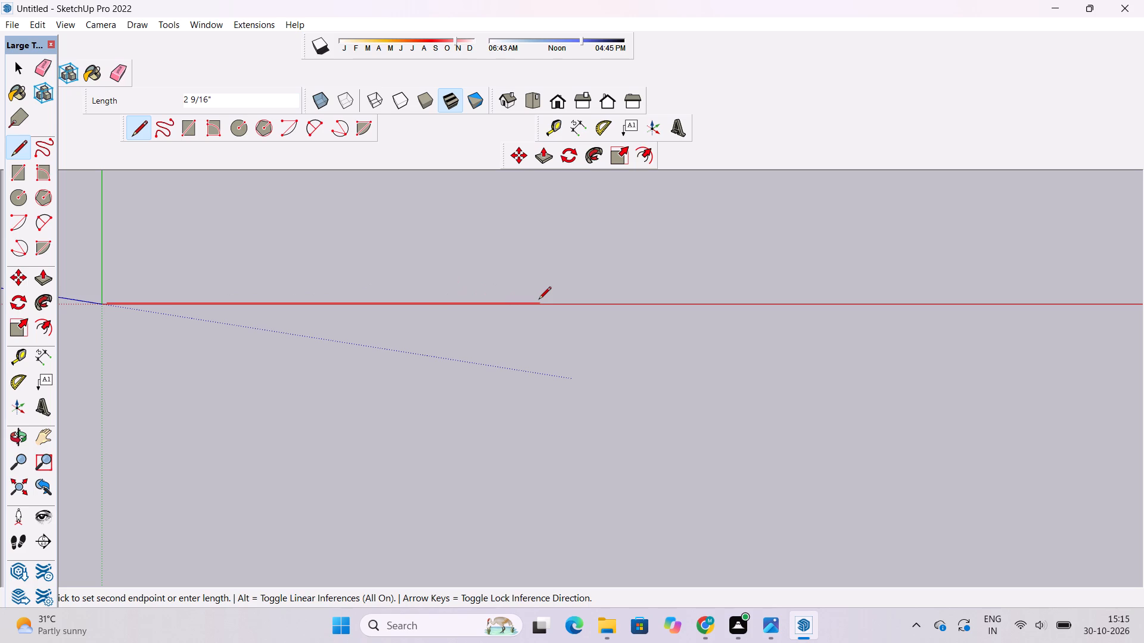
text(80')
key(Return)
key(space)
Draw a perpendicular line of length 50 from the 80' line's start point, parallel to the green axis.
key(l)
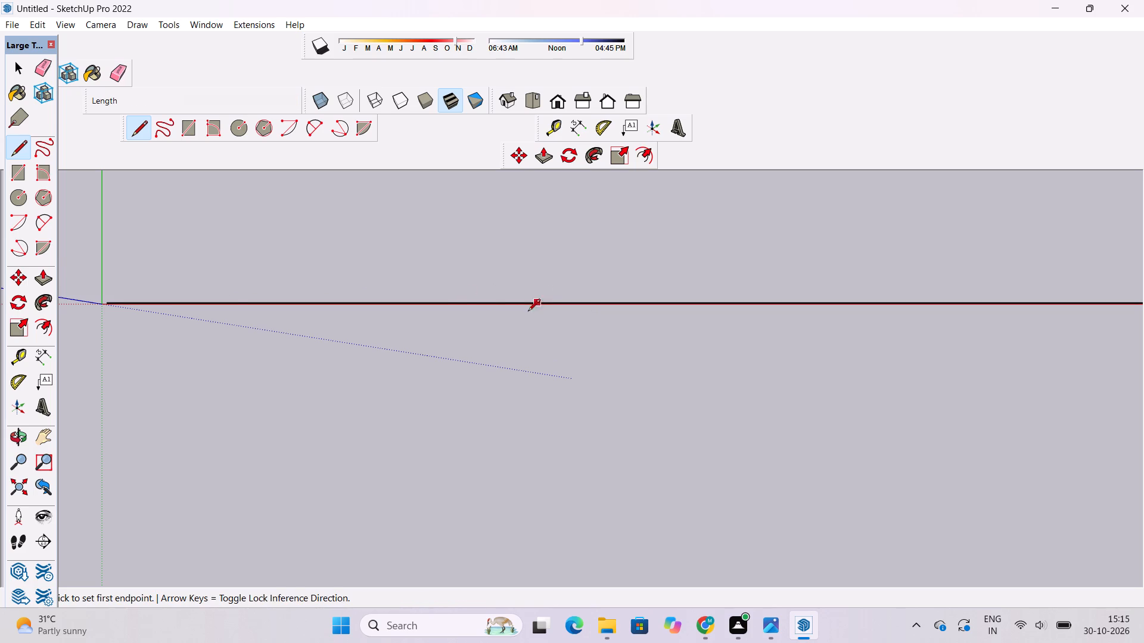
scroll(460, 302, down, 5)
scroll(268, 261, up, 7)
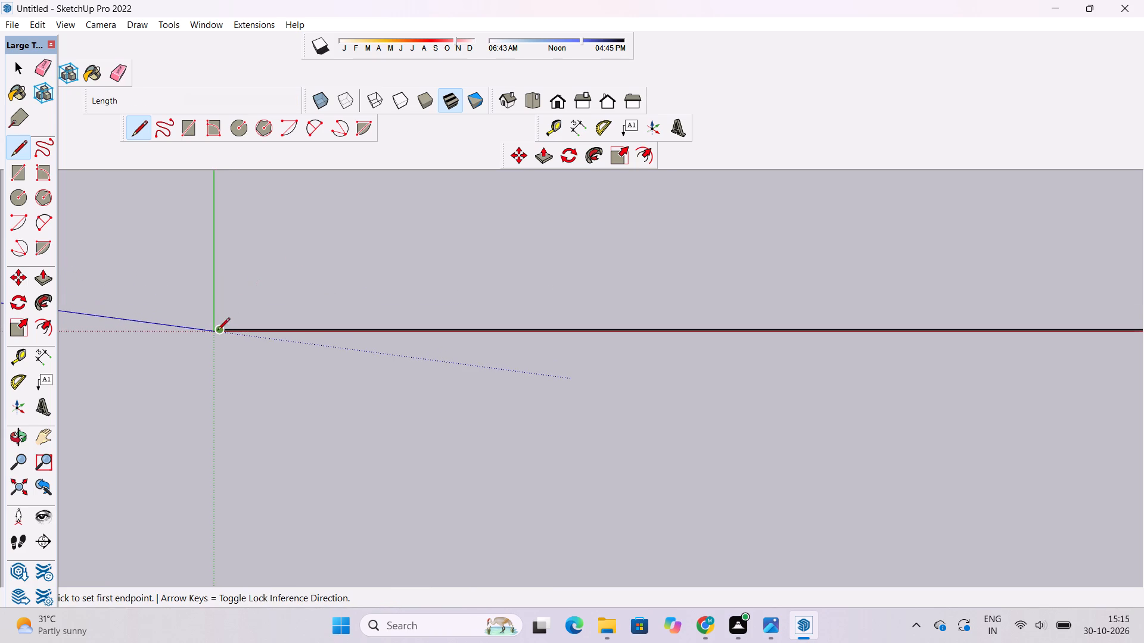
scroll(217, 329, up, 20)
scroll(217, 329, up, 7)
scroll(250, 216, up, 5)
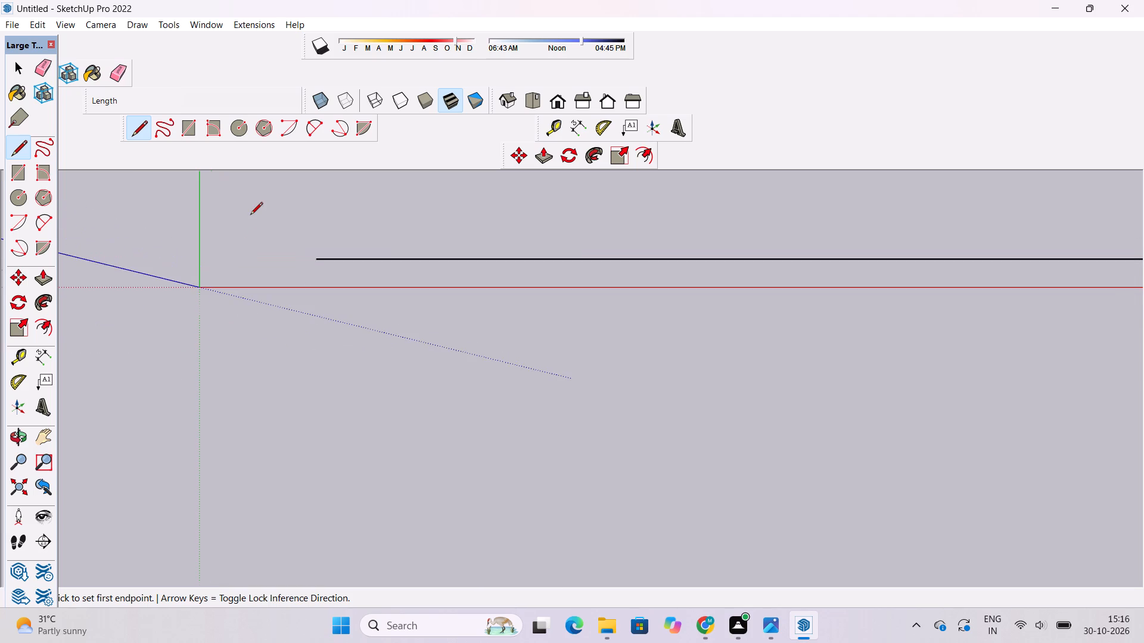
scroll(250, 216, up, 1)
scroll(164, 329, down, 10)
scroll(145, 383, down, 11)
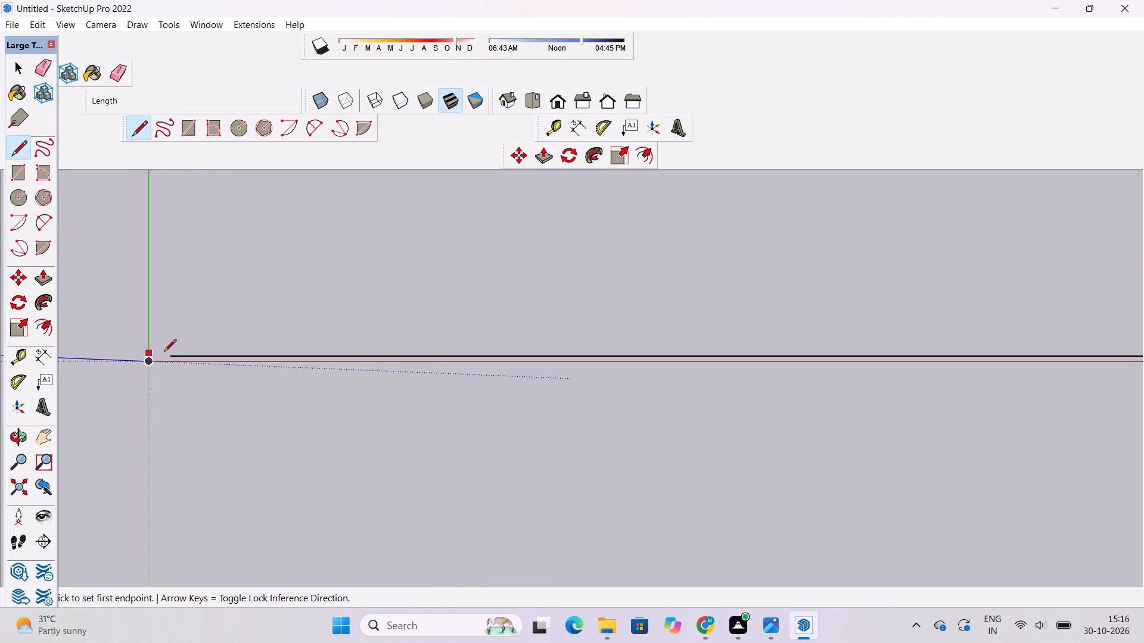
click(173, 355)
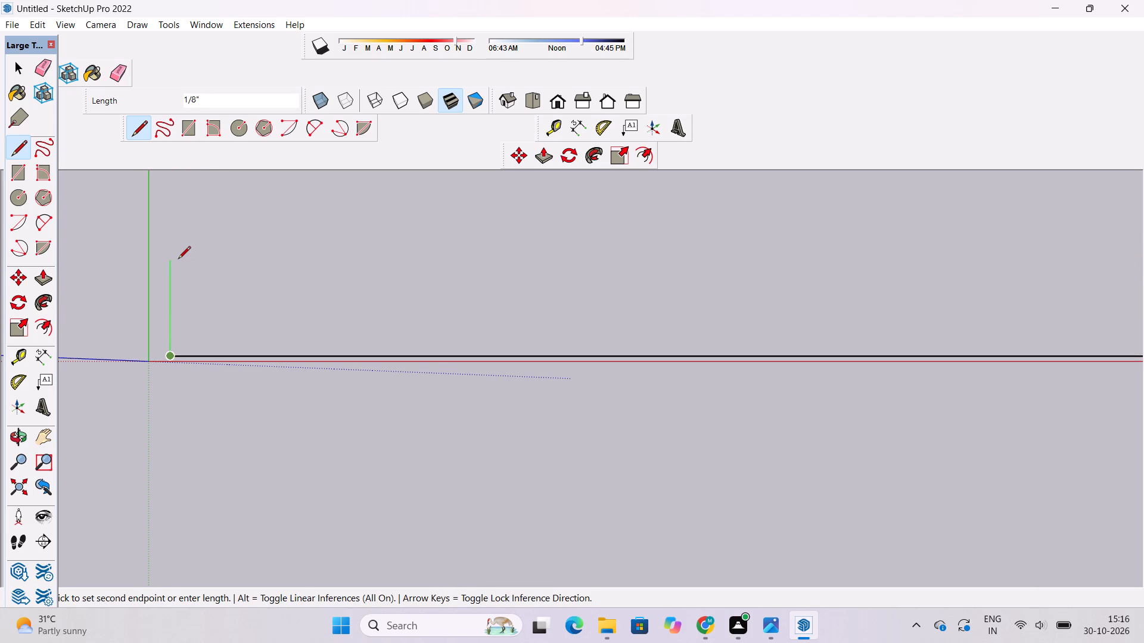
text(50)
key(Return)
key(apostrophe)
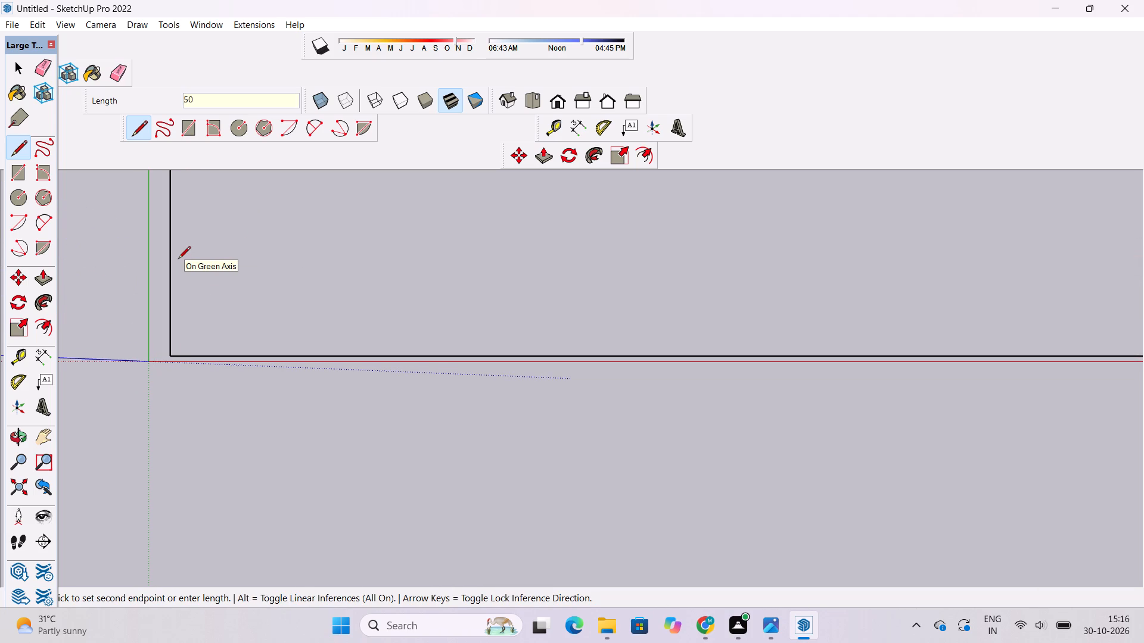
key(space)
Examine the two connected lines from the front and from oblique angles to compare their extents.
key(o)
drag(186, 344, 193, 185)
scroll(226, 351, down, 4)
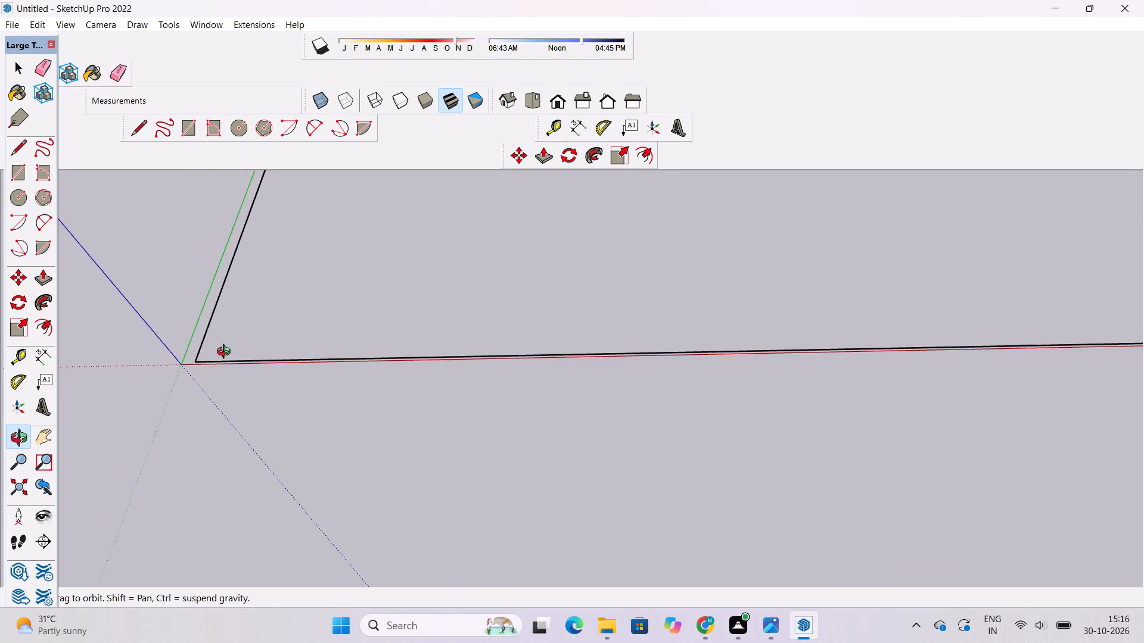
scroll(226, 353, down, 20)
scroll(226, 353, down, 13)
drag(375, 291, 603, 311)
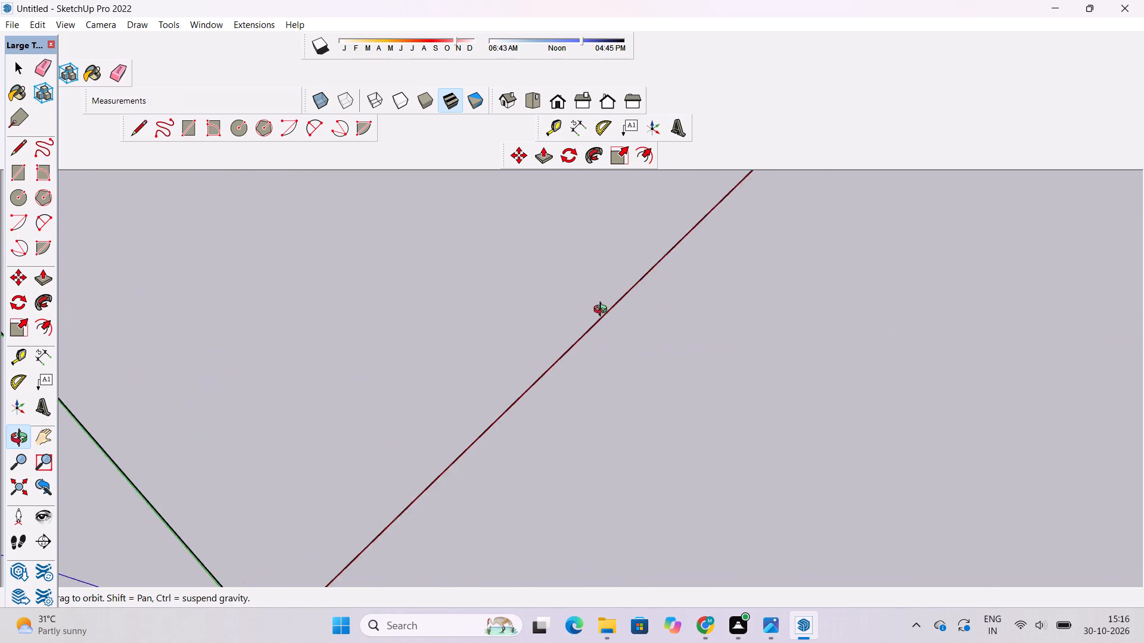
drag(603, 311, 614, 224)
scroll(349, 436, down, 12)
scroll(361, 423, up, 1)
scroll(361, 420, down, 6)
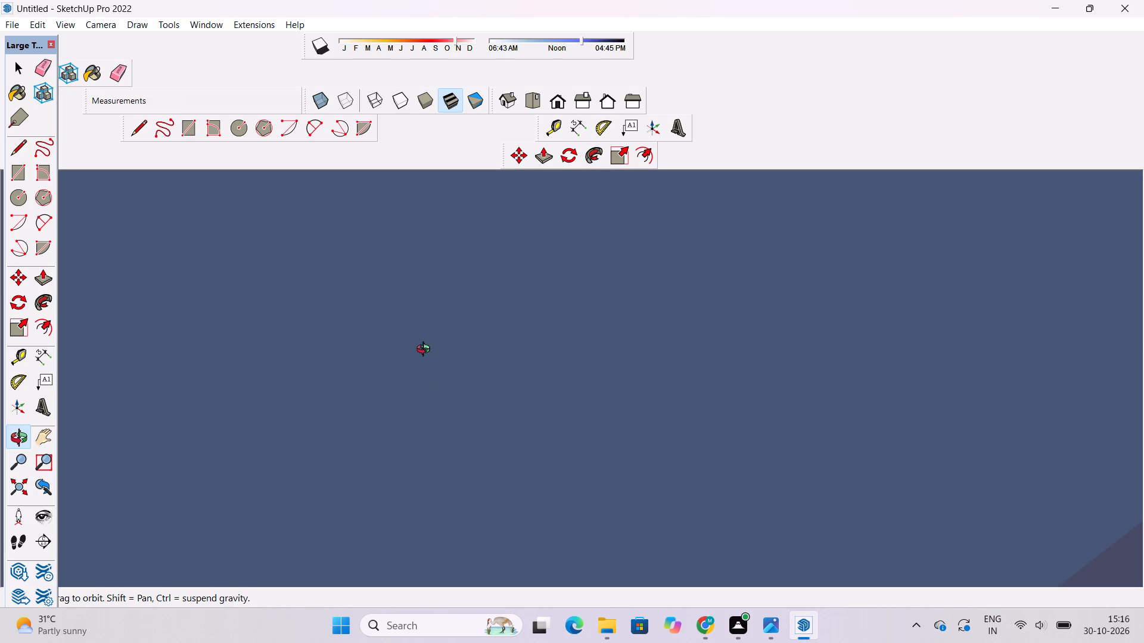
click(556, 99)
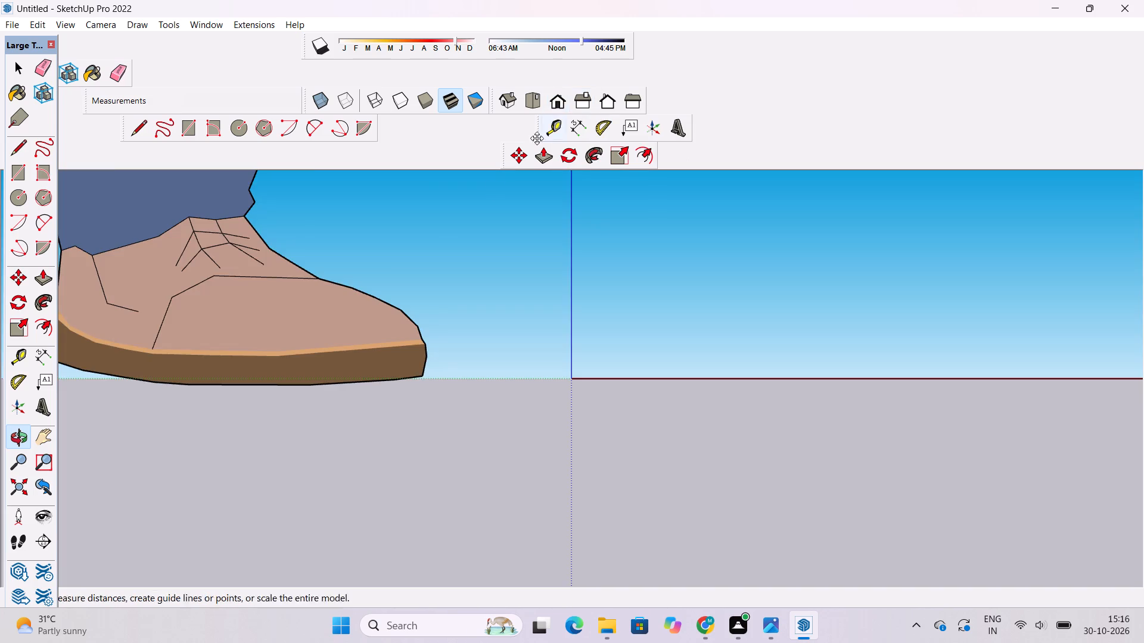
scroll(334, 307, down, 7)
drag(518, 295, 524, 427)
scroll(524, 319, down, 4)
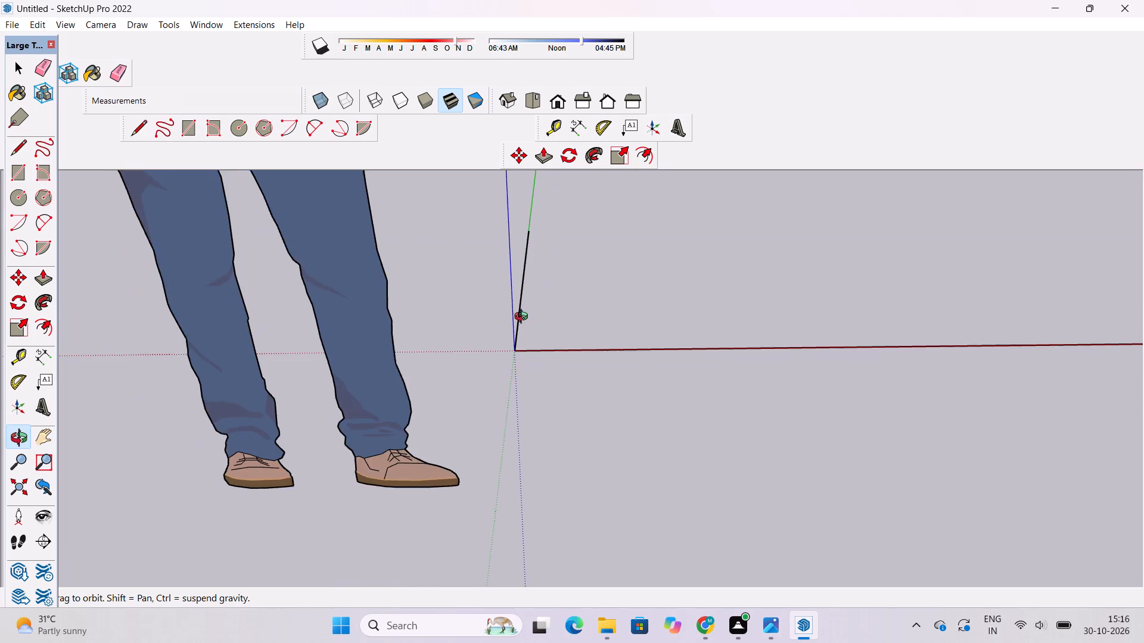
shift+drag(600, 313, 328, 352)
scroll(327, 332, down, 6)
drag(334, 344, 308, 481)
scroll(359, 407, down, 10)
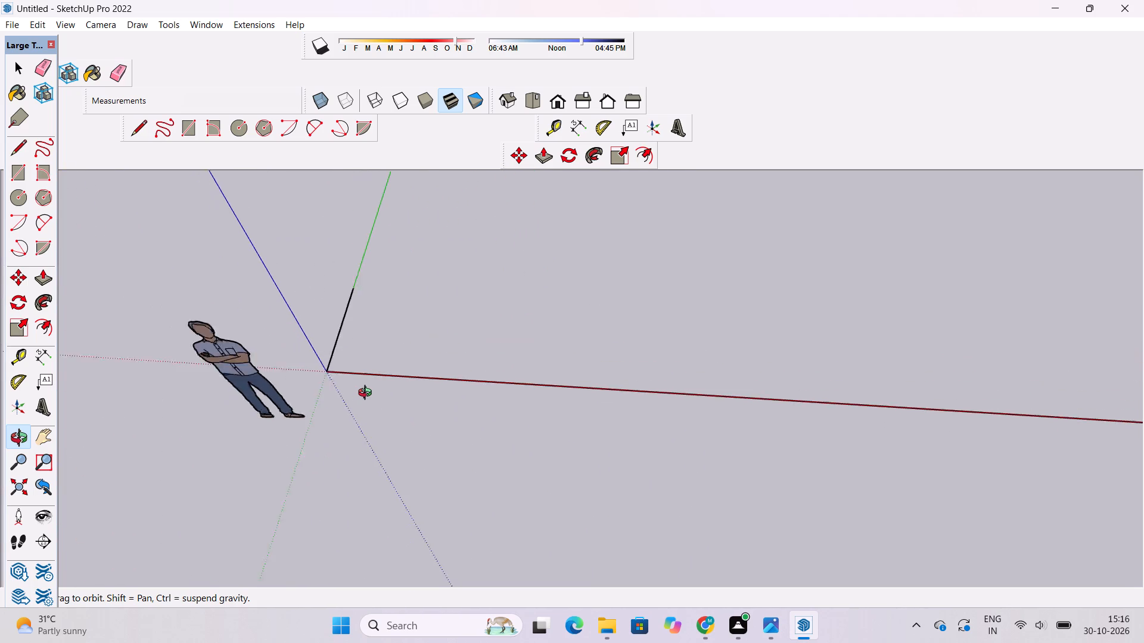
scroll(368, 394, down, 11)
shift+drag(503, 410, 398, 342)
shift+scroll(397, 342, down, 20)
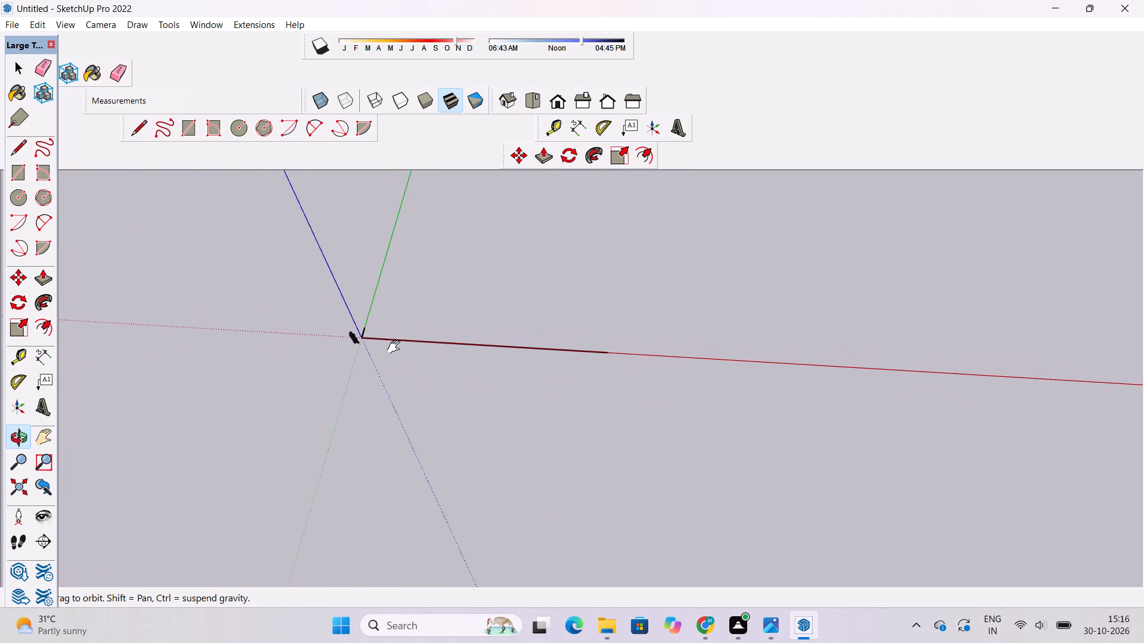
shift+scroll(396, 347, down, 2)
shift+drag(423, 359, 423, 367)
scroll(391, 360, up, 18)
shift+drag(371, 336, 341, 363)
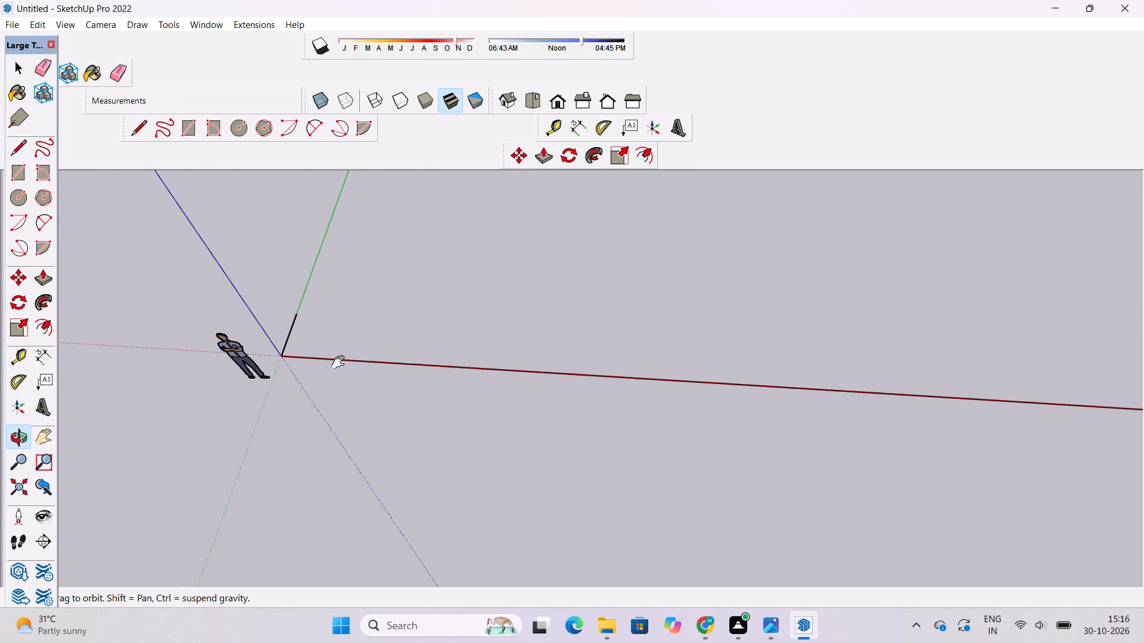
scroll(335, 361, down, 2)
shift+drag(392, 358, 369, 369)
shift+scroll(585, 398, up, 6)
shift+scroll(406, 338, down, 9)
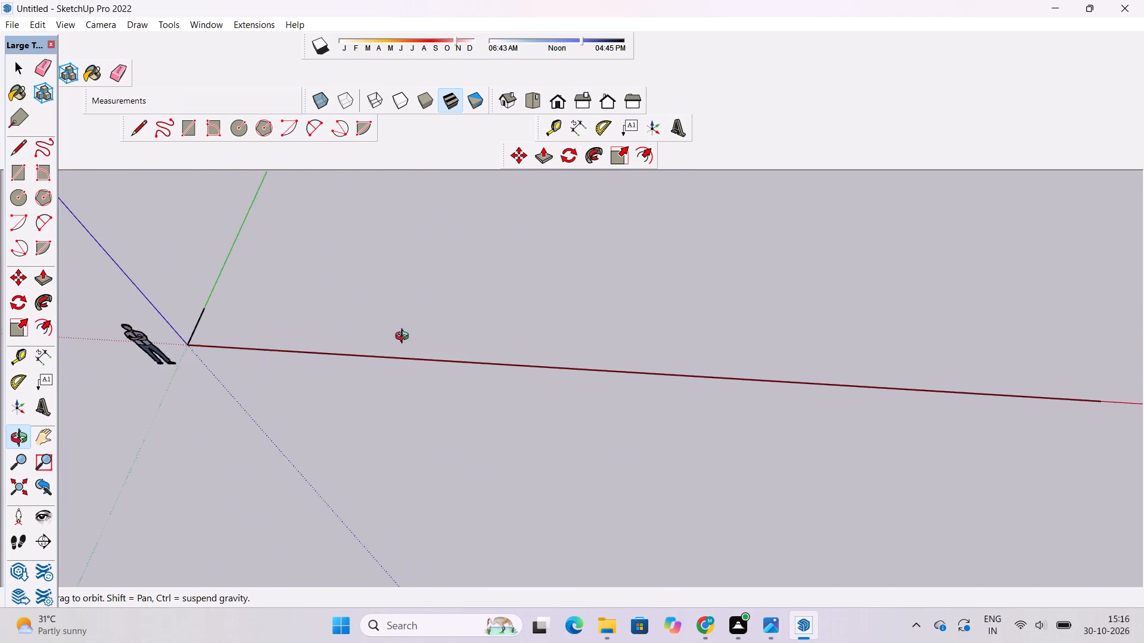
shift+scroll(405, 338, down, 4)
drag(766, 397, 760, 394)
shift+drag(714, 383, 682, 392)
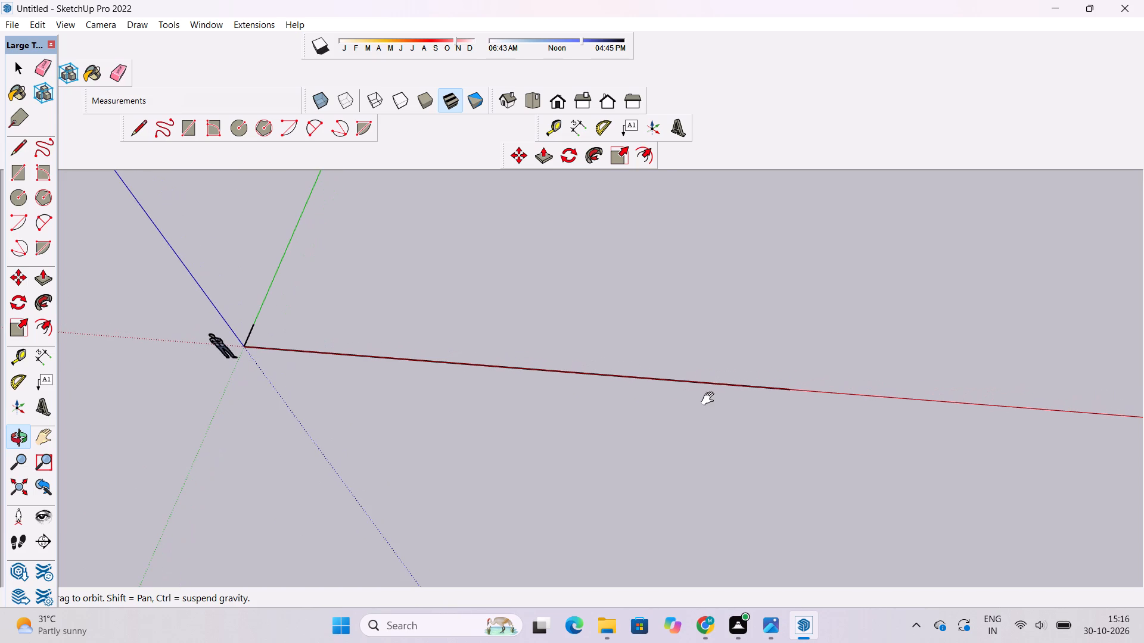
shift+click(710, 399)
Check the length of the short line along the green axis with the Dimension tool, without placing a dimension.
click(42, 363)
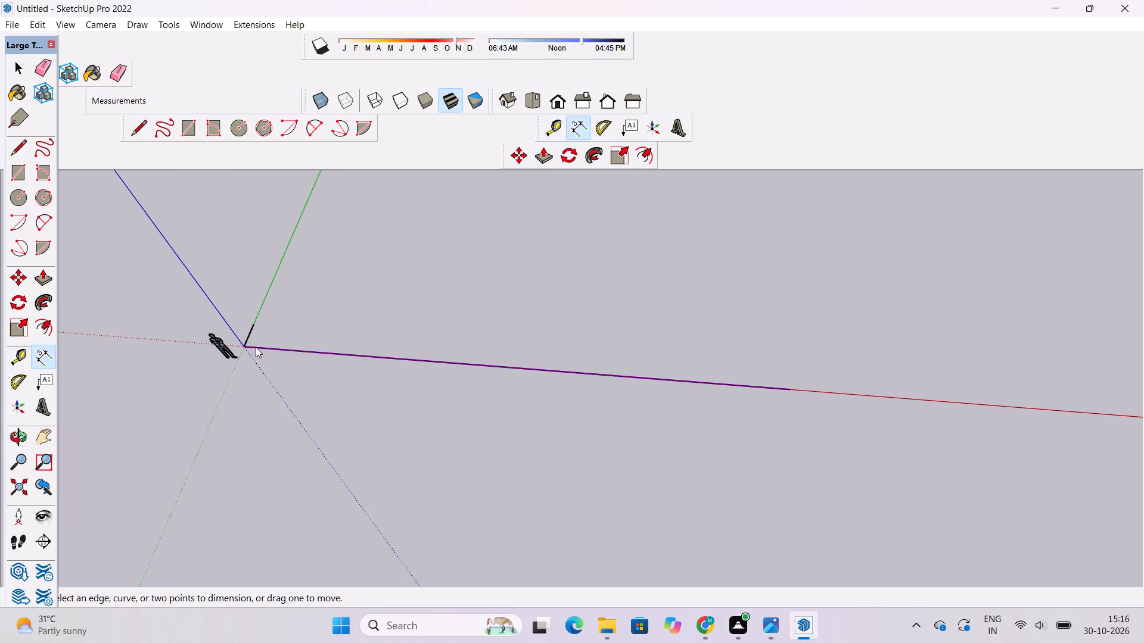
click(244, 346)
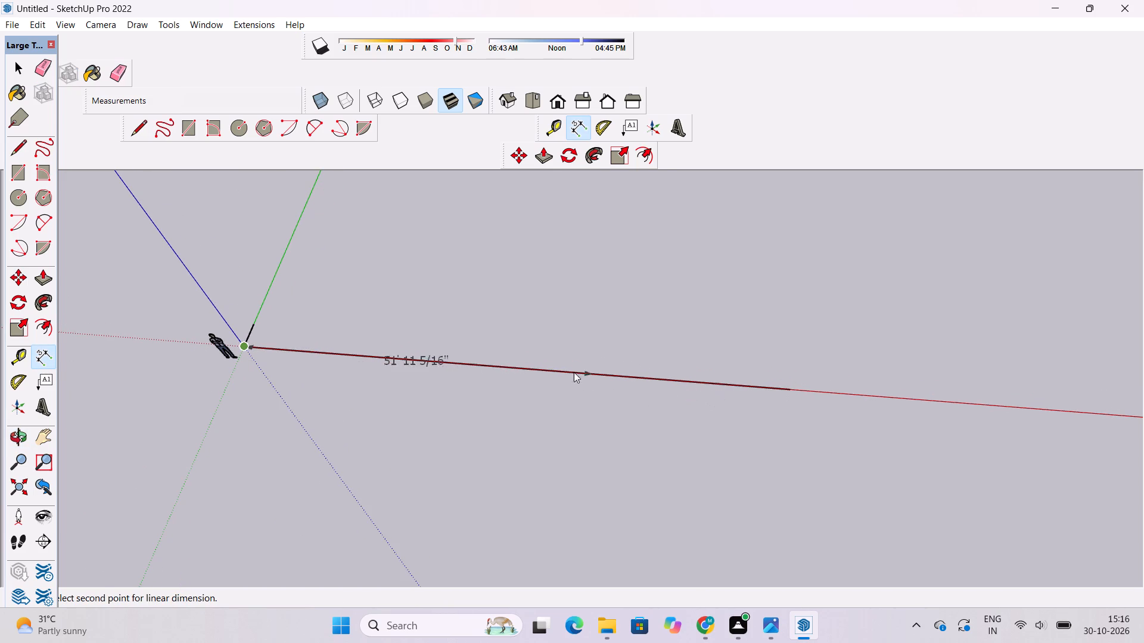
scroll(253, 323, up, 12)
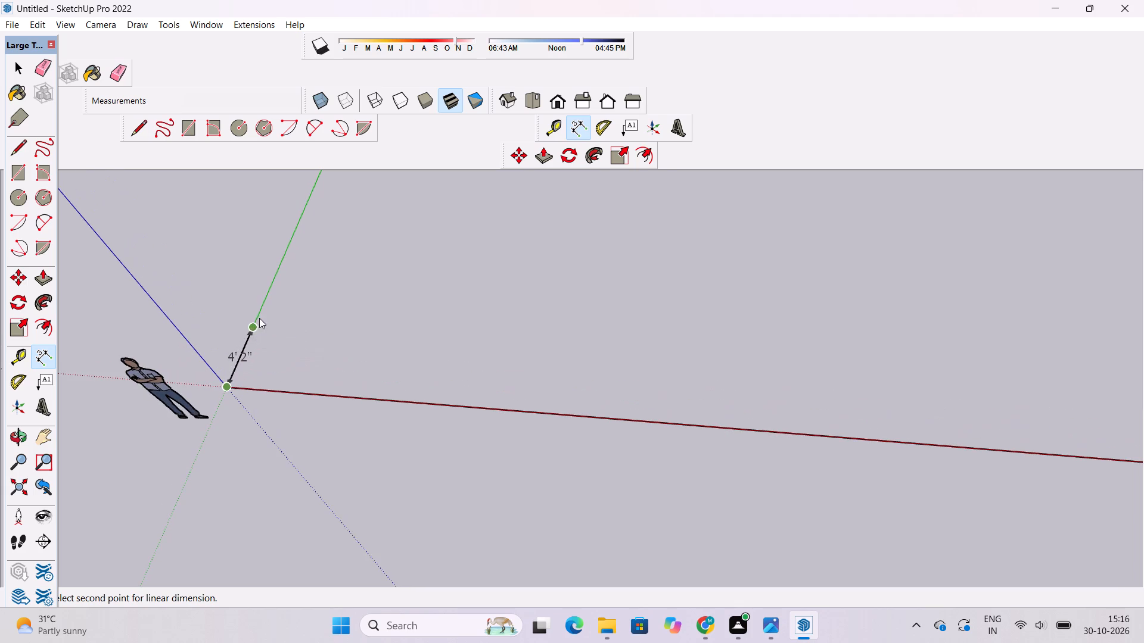
scroll(251, 334, up, 9)
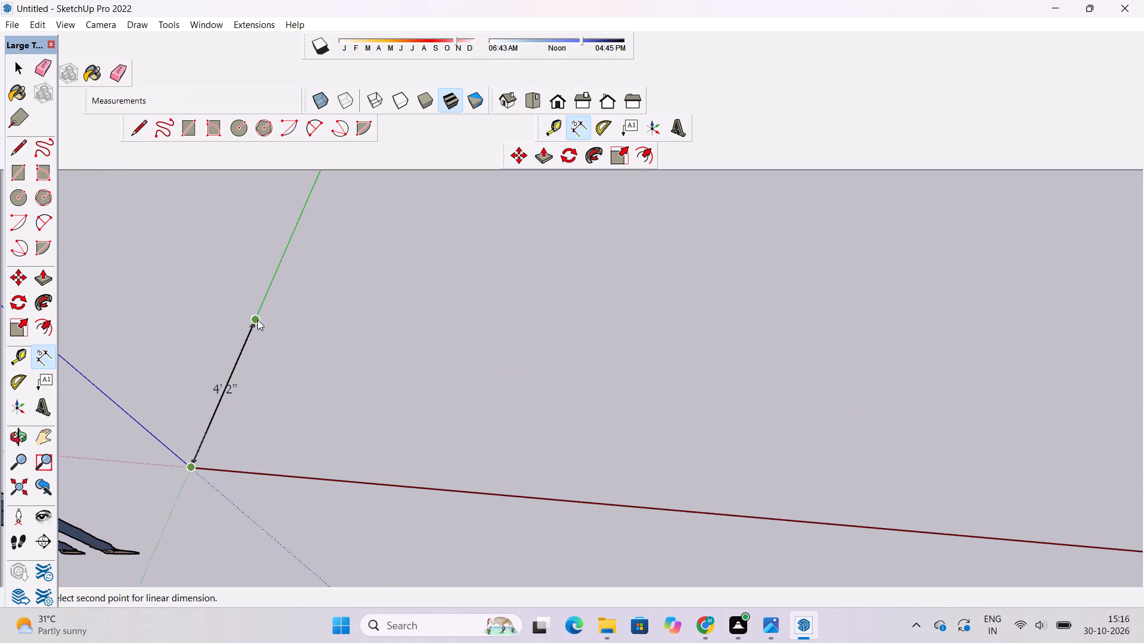
key(space)
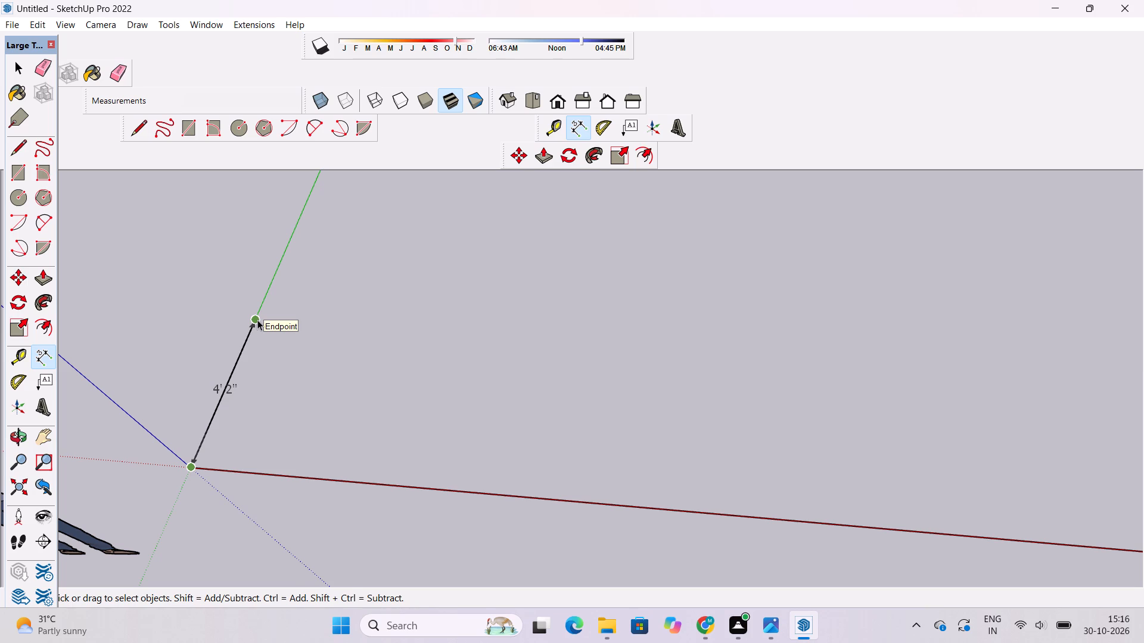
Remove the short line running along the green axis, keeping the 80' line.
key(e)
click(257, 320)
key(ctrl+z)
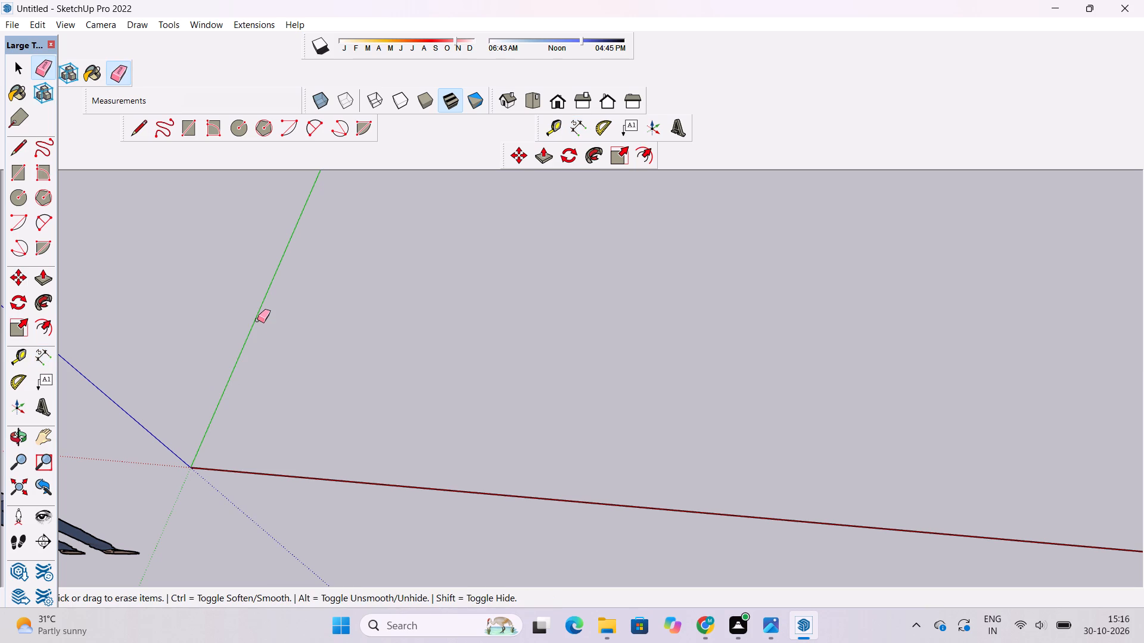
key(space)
Draw a 40' line from the origin along the green axis.
text(l)
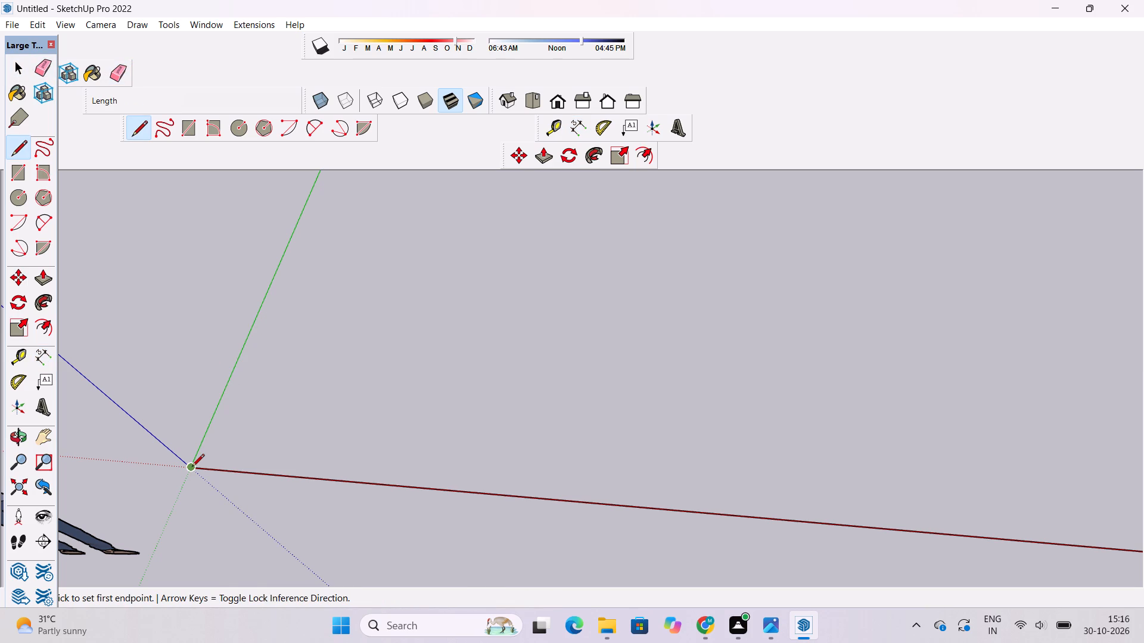
click(192, 467)
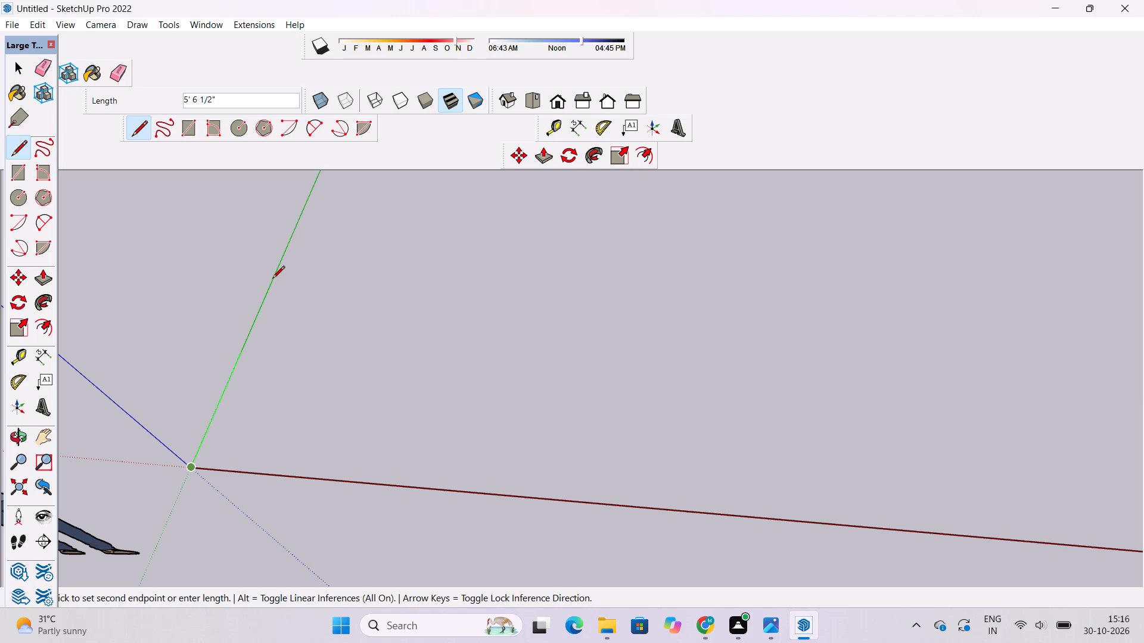
text(40')
key(Return)
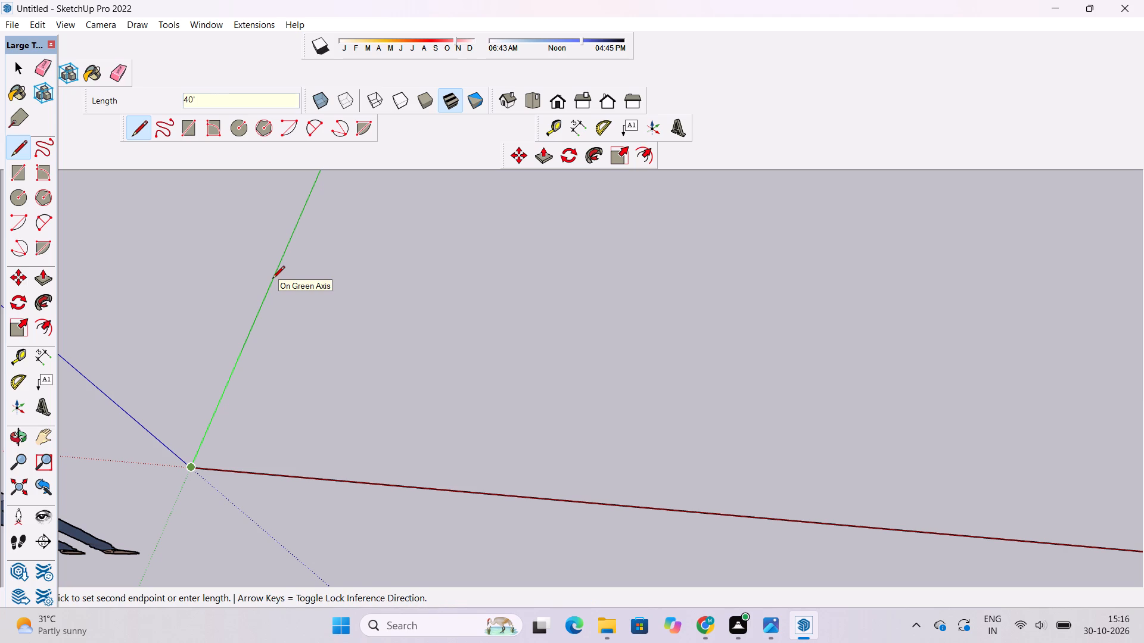
Close the rectangle with a side parallel to the 80' line and a side back to that line's far end.
scroll(186, 479, down, 15)
scroll(164, 356, up, 1)
scroll(154, 378, down, 13)
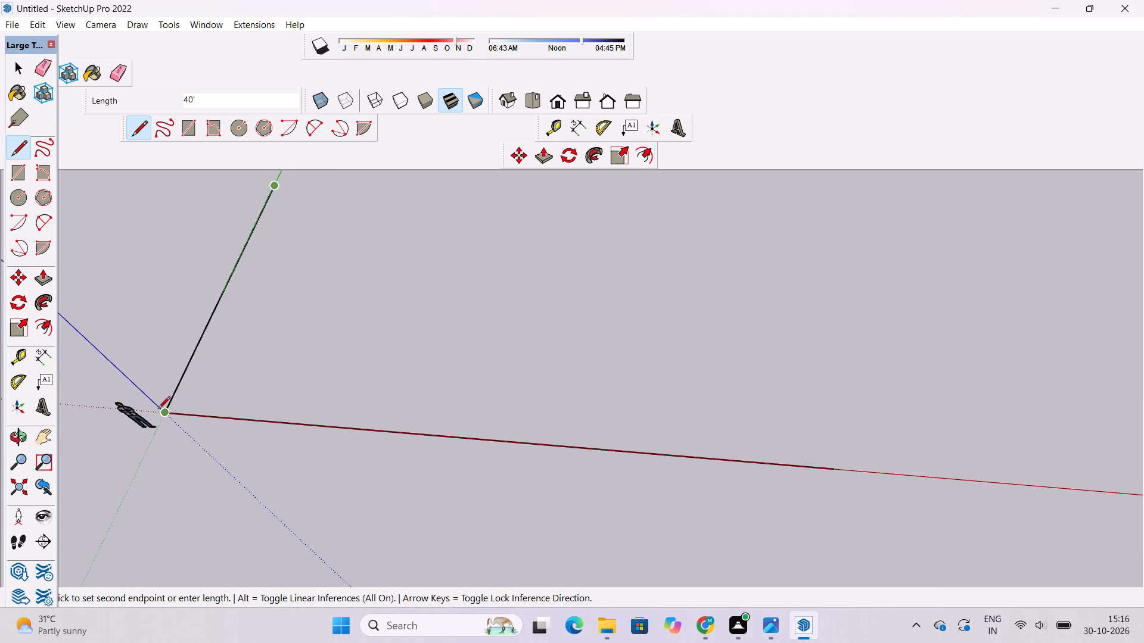
scroll(158, 410, down, 4)
scroll(751, 278, down, 1)
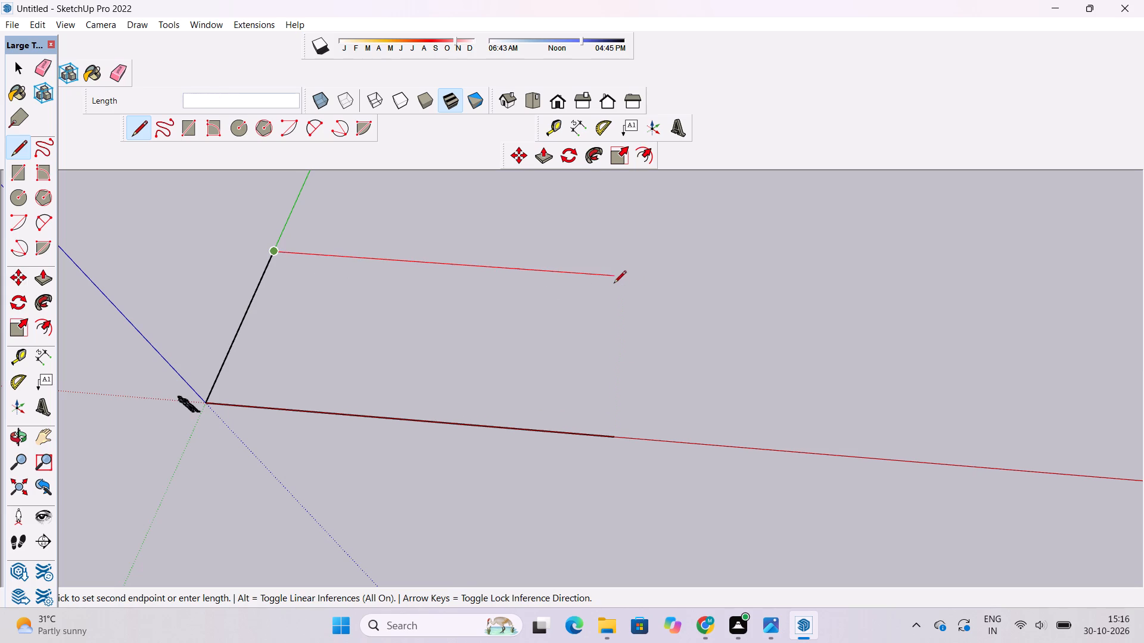
click(625, 273)
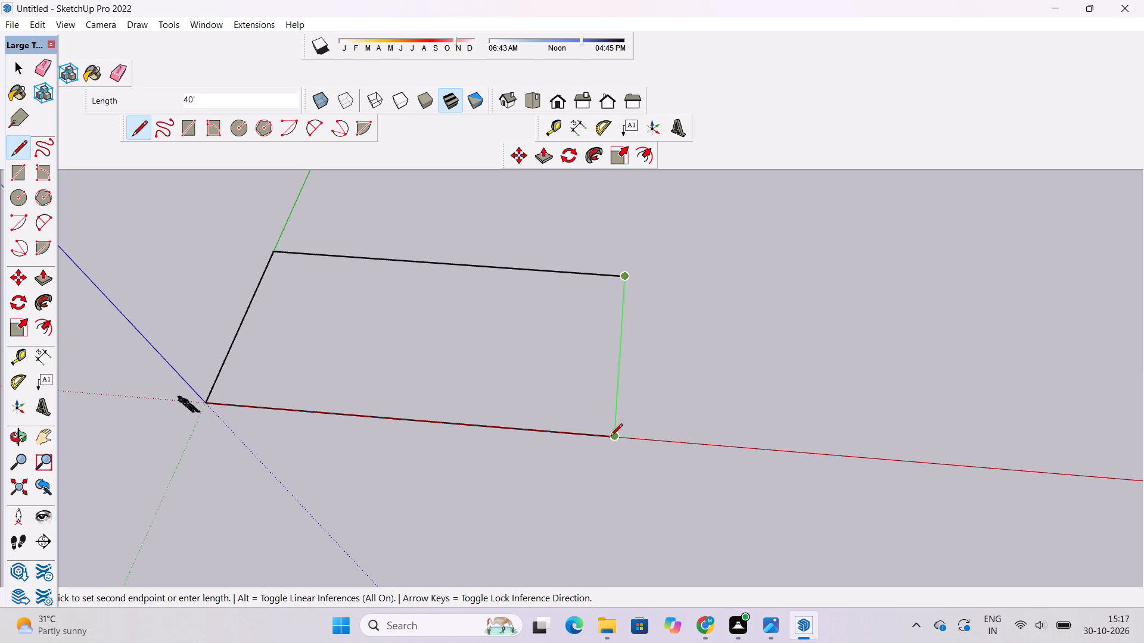
click(610, 437)
key(space)
Examine the rectangular face and its proportions from several angles and distances.
text(o)
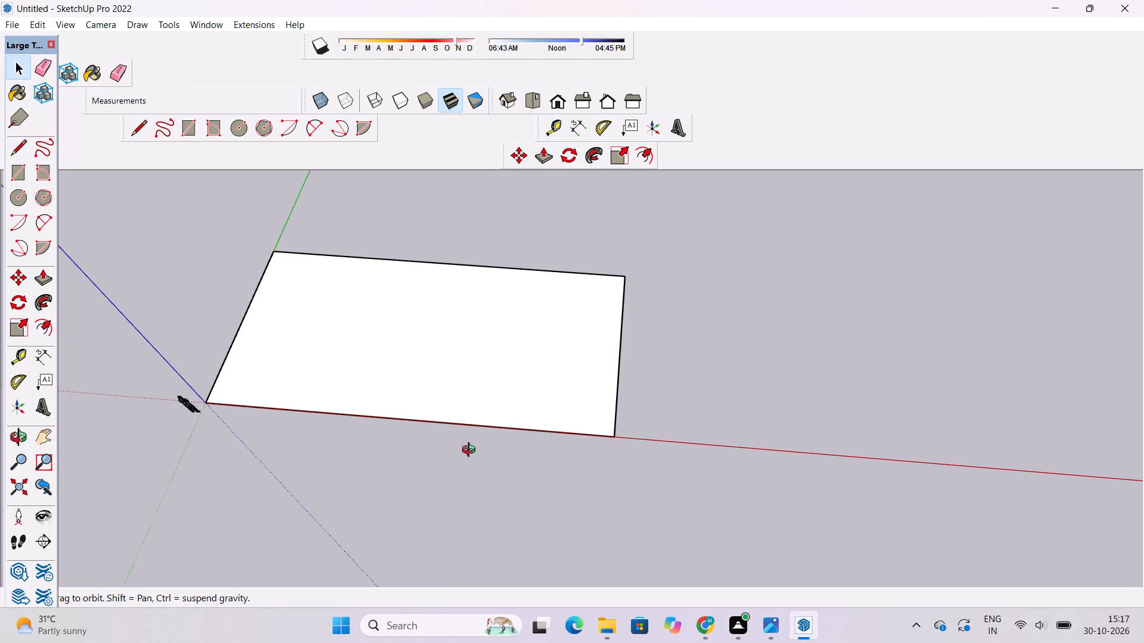
shift+drag(461, 439, 505, 425)
shift+drag(511, 425, 549, 394)
shift+drag(549, 392, 520, 414)
drag(520, 414, 551, 398)
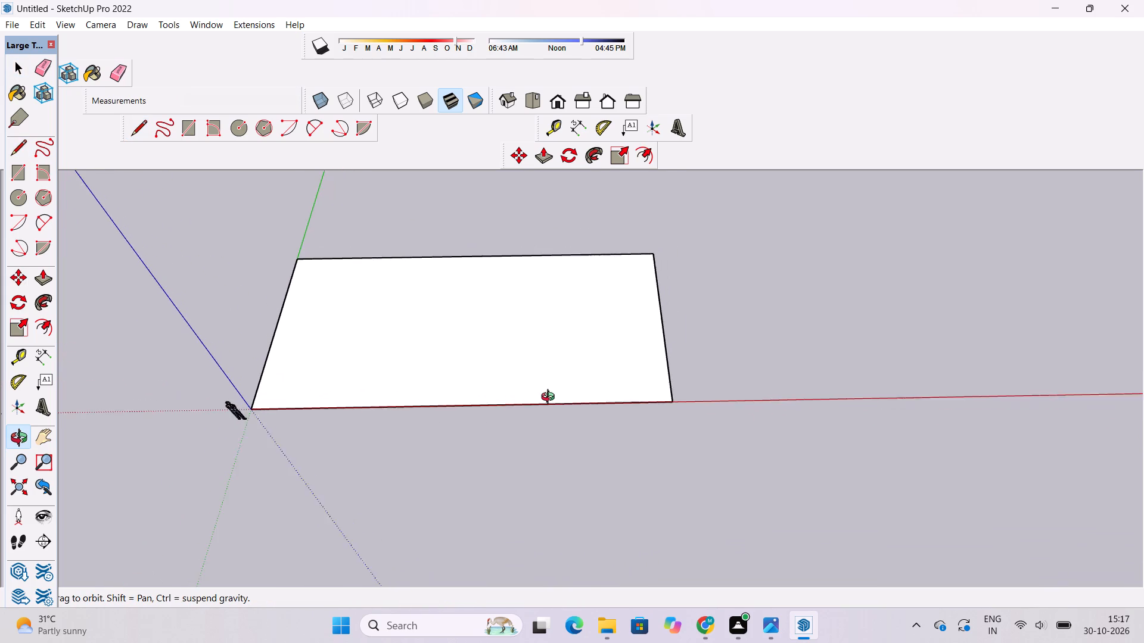
drag(551, 398, 557, 374)
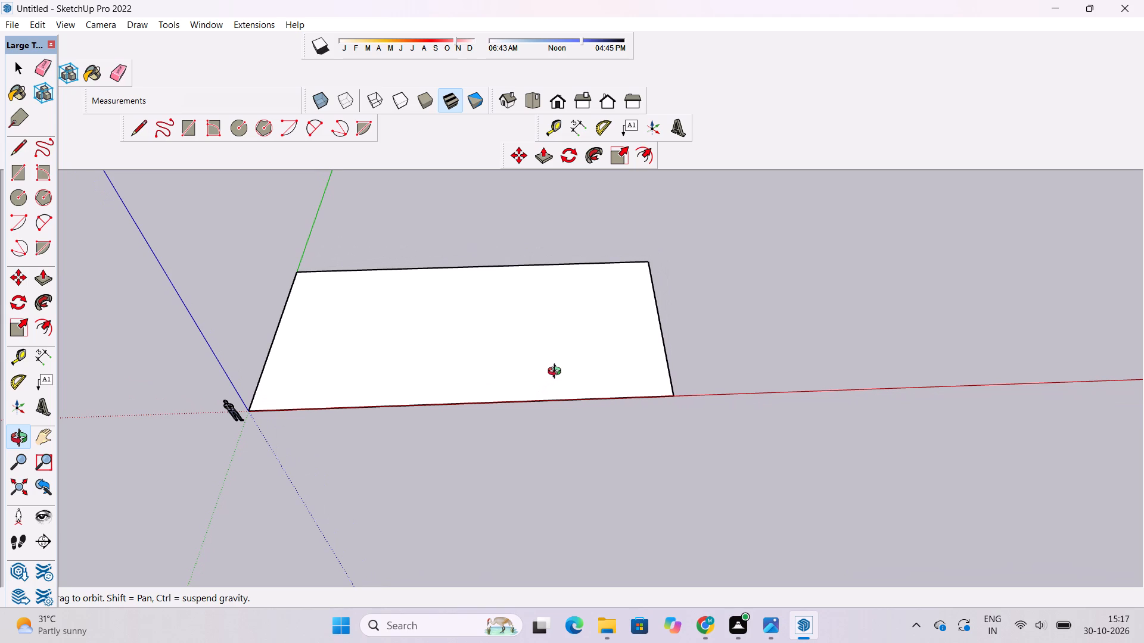
scroll(557, 373, down, 3)
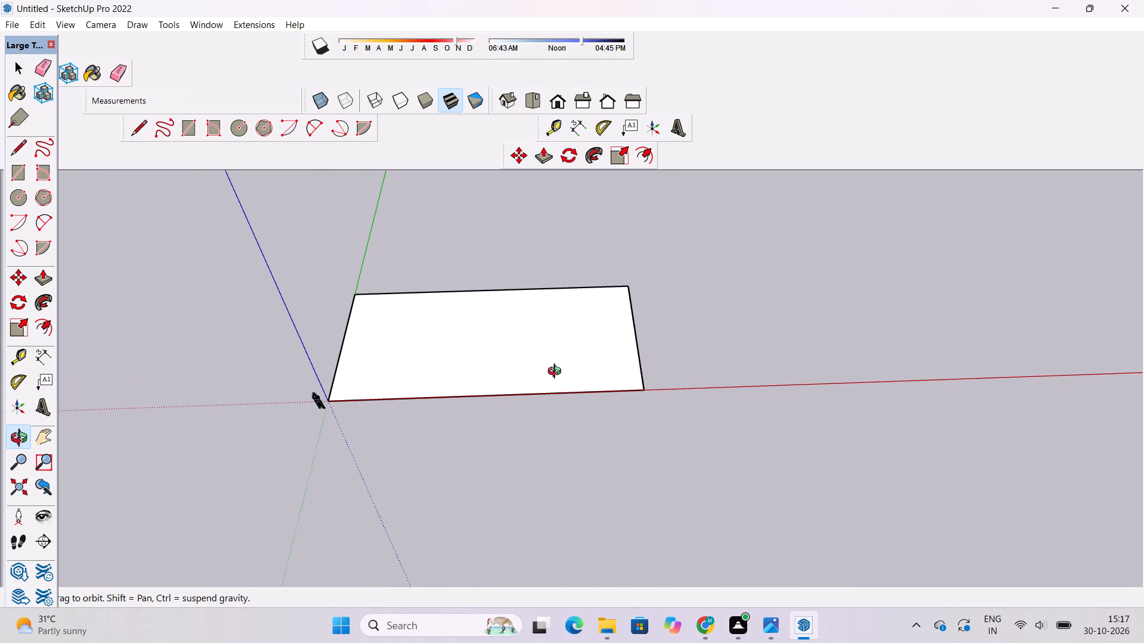
shift+drag(538, 380, 538, 367)
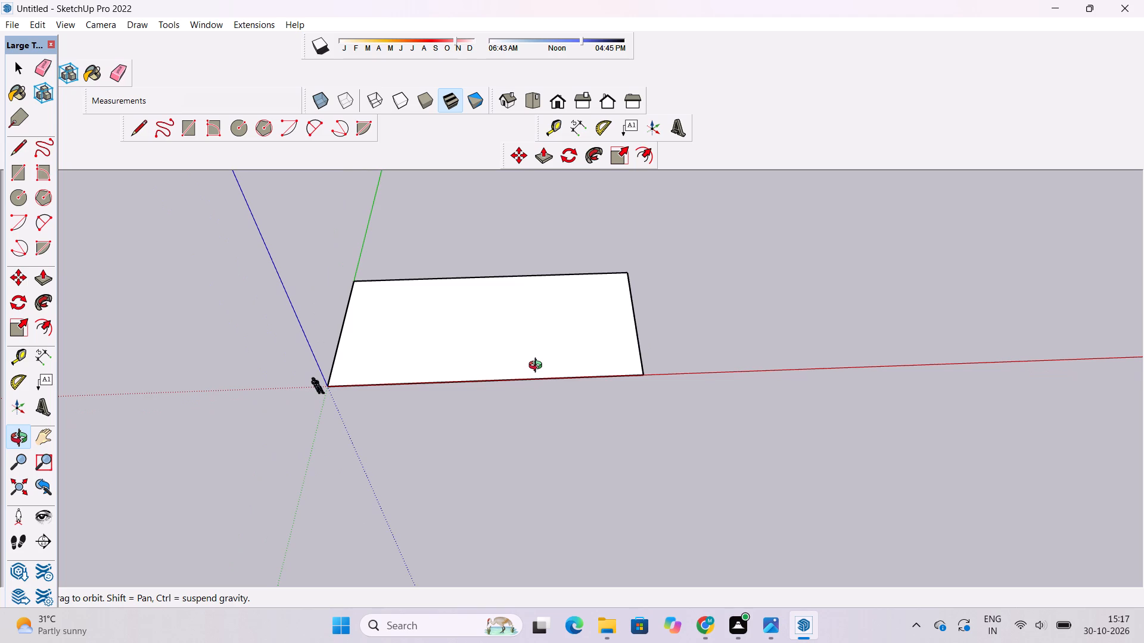
shift+click(511, 374)
shift+click(508, 380)
shift+scroll(557, 386, up, 4)
shift+drag(596, 367, 470, 414)
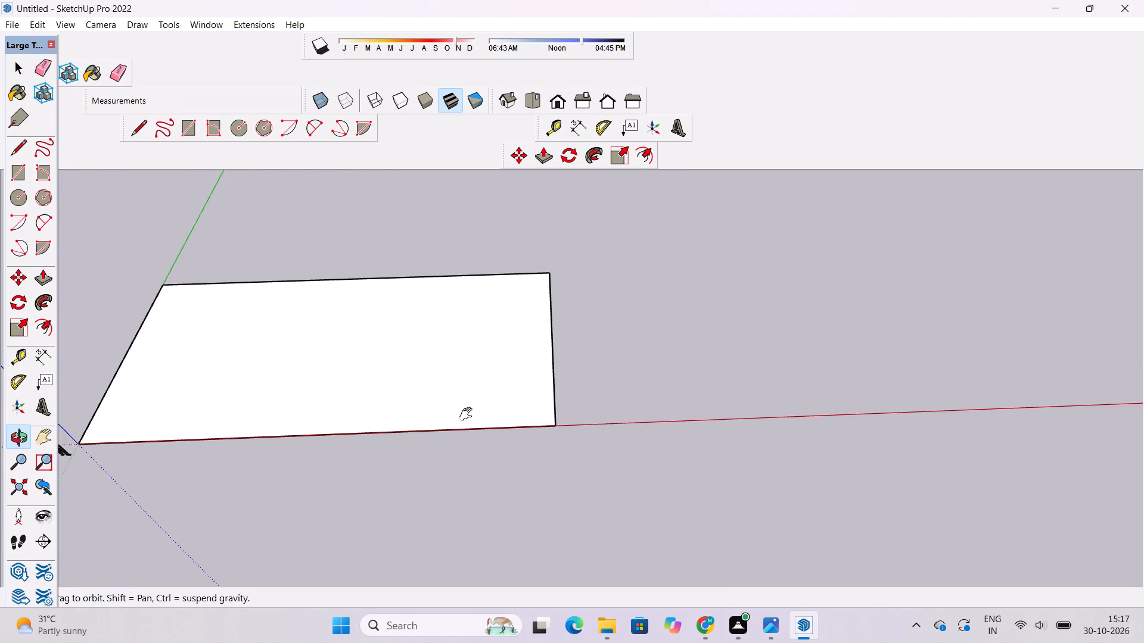
shift+drag(469, 415, 460, 445)
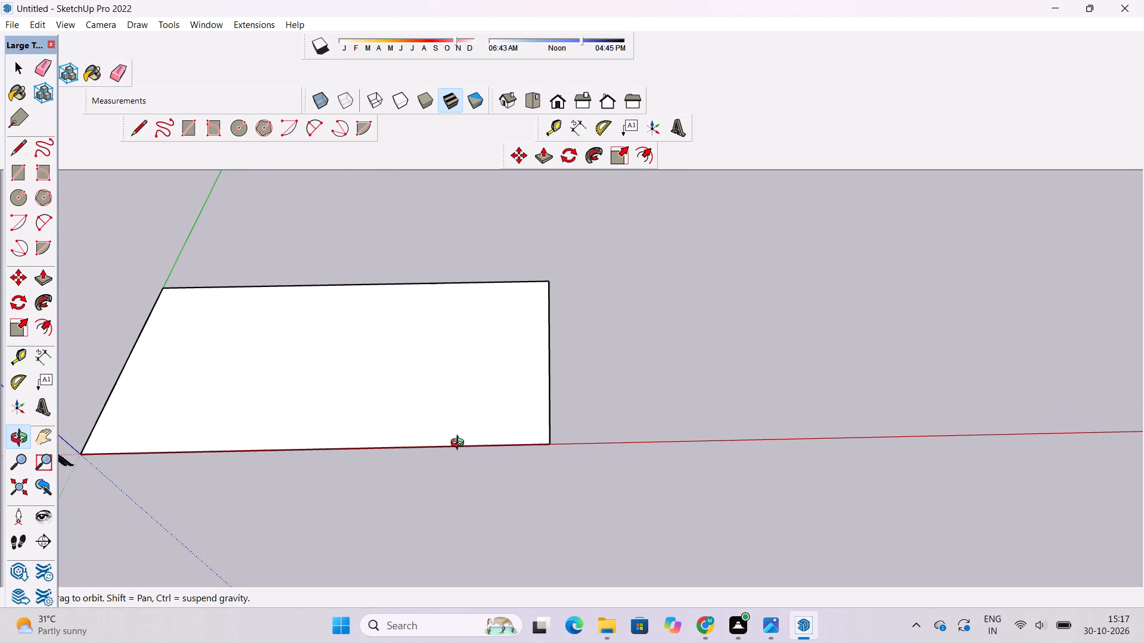
scroll(460, 444, down, 1)
shift+click(460, 437)
shift+drag(461, 437, 467, 411)
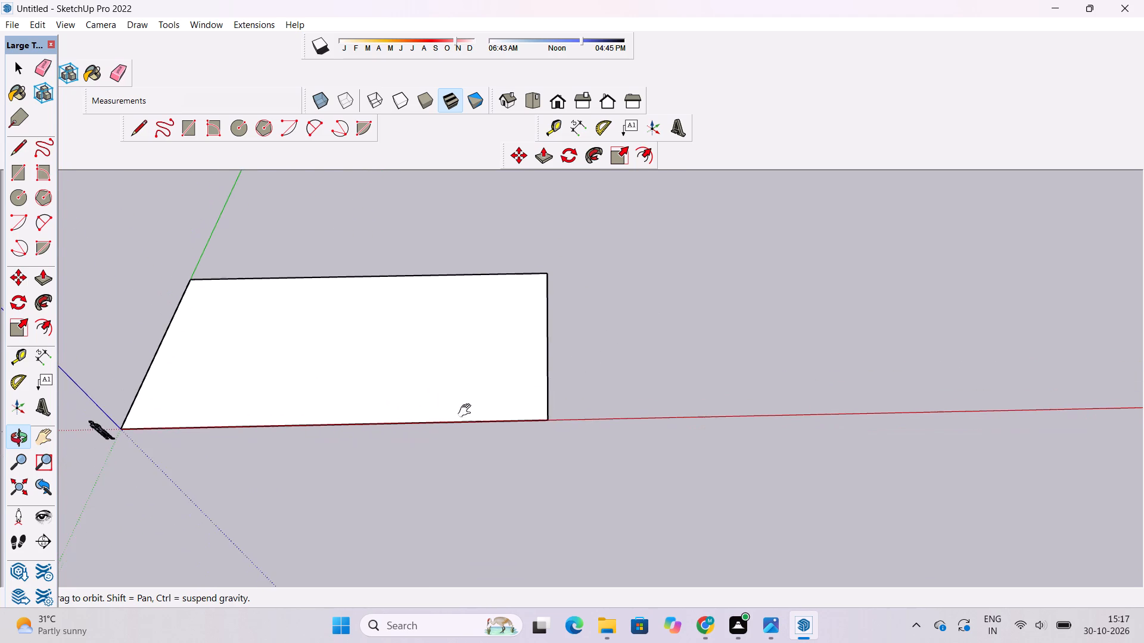
shift+scroll(475, 383, up, 2)
shift+drag(475, 383, 477, 391)
shift+scroll(477, 391, down, 4)
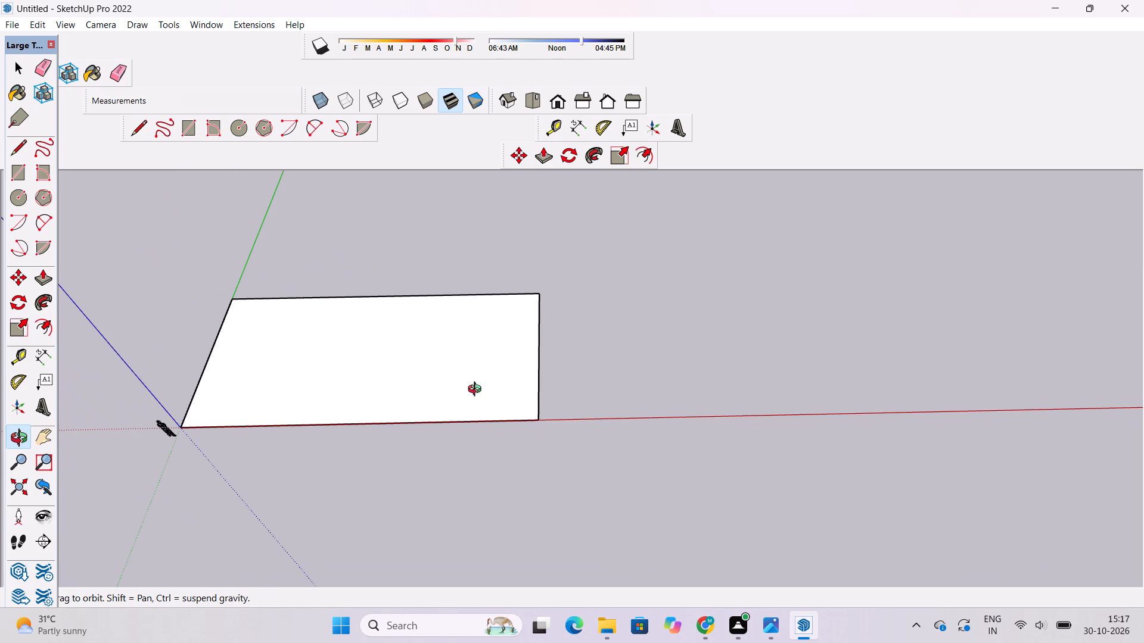
scroll(477, 391, down, 1)
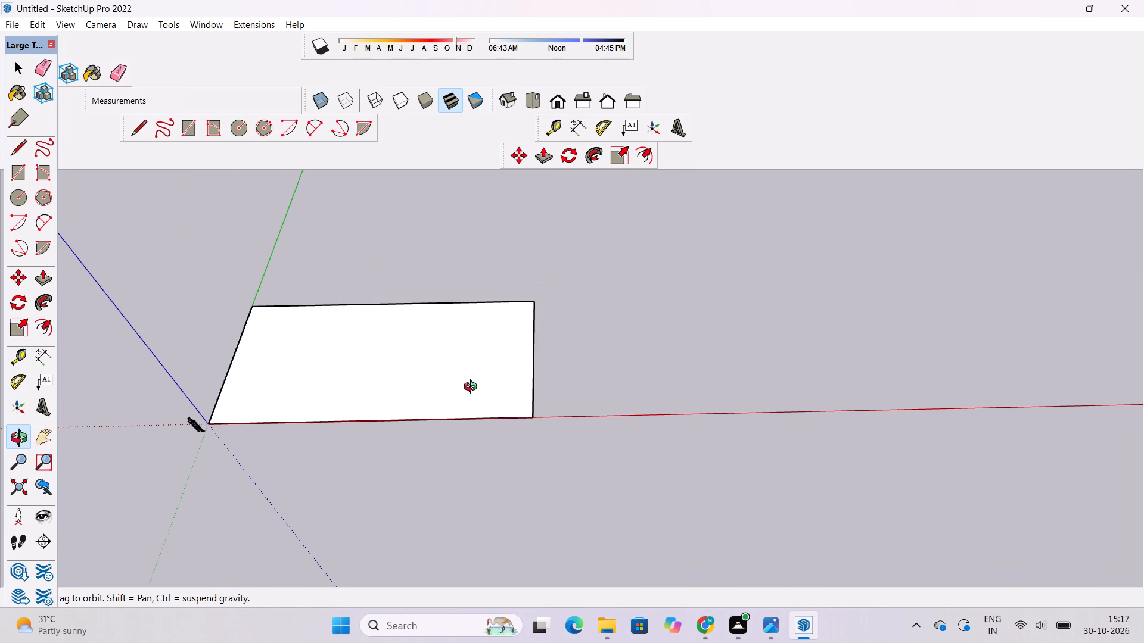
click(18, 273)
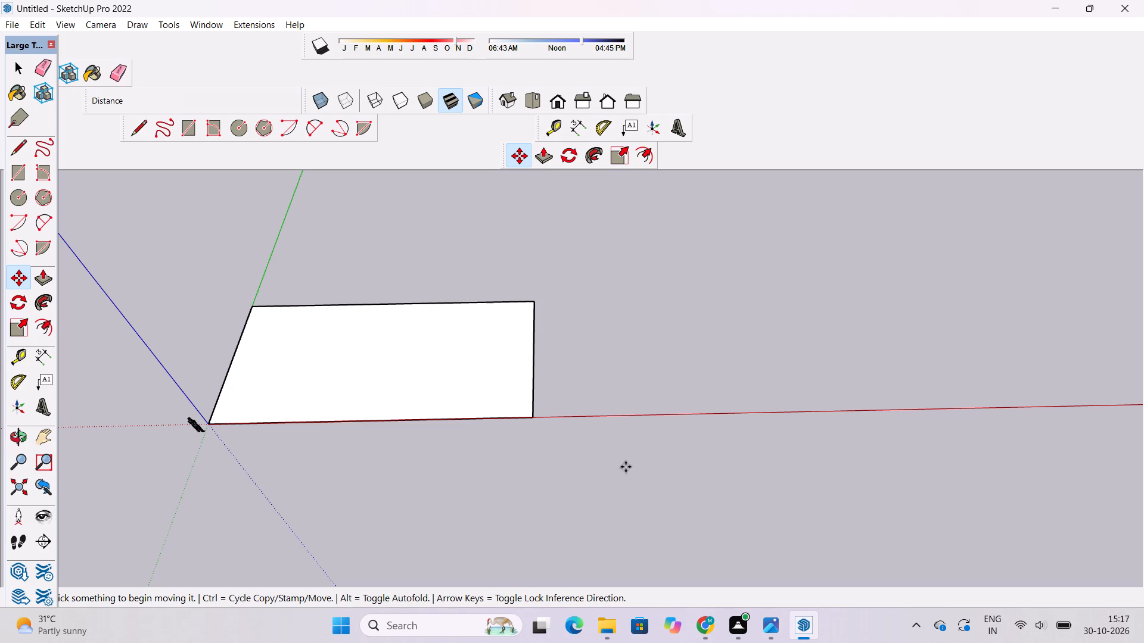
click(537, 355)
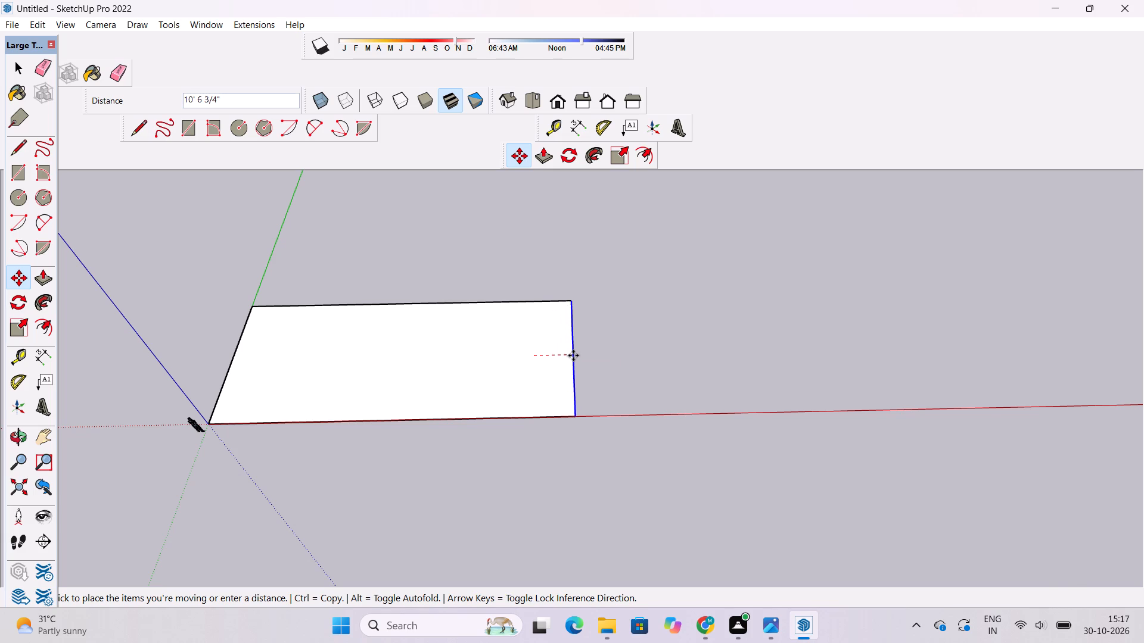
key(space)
Move the rectangle's short edge opposite the origin 25' outward along the red axis to lengthen the face.
key(o)
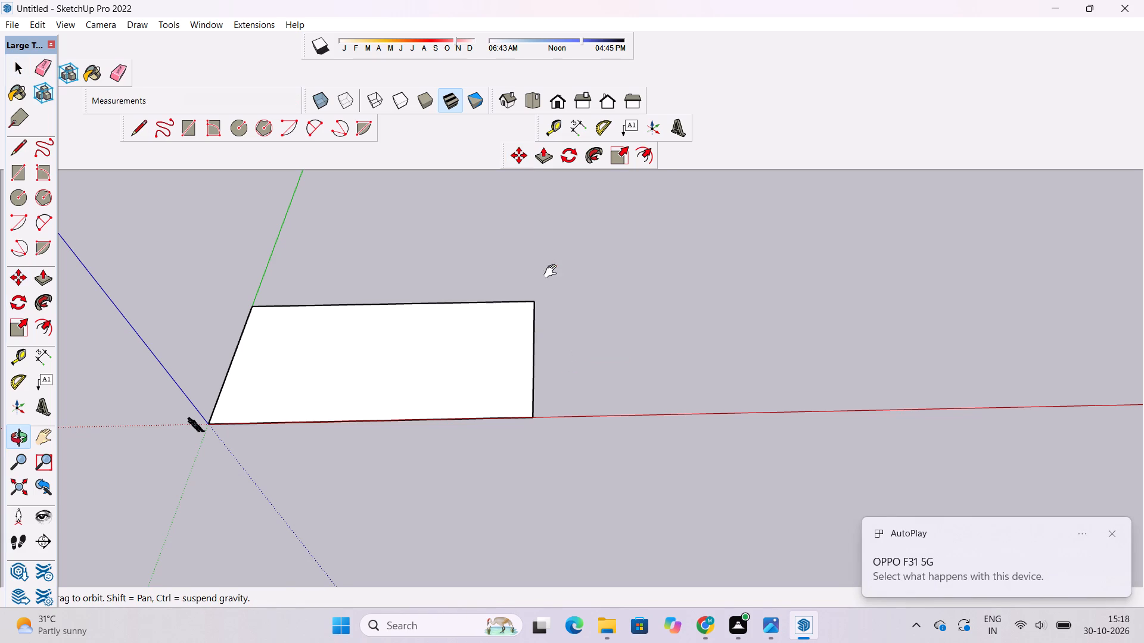
shift+drag(508, 388, 491, 335)
shift+scroll(499, 302, up, 2)
shift+drag(499, 302, 511, 383)
shift+scroll(515, 373, down, 4)
shift+scroll(521, 401, up, 5)
shift+drag(521, 389, 510, 366)
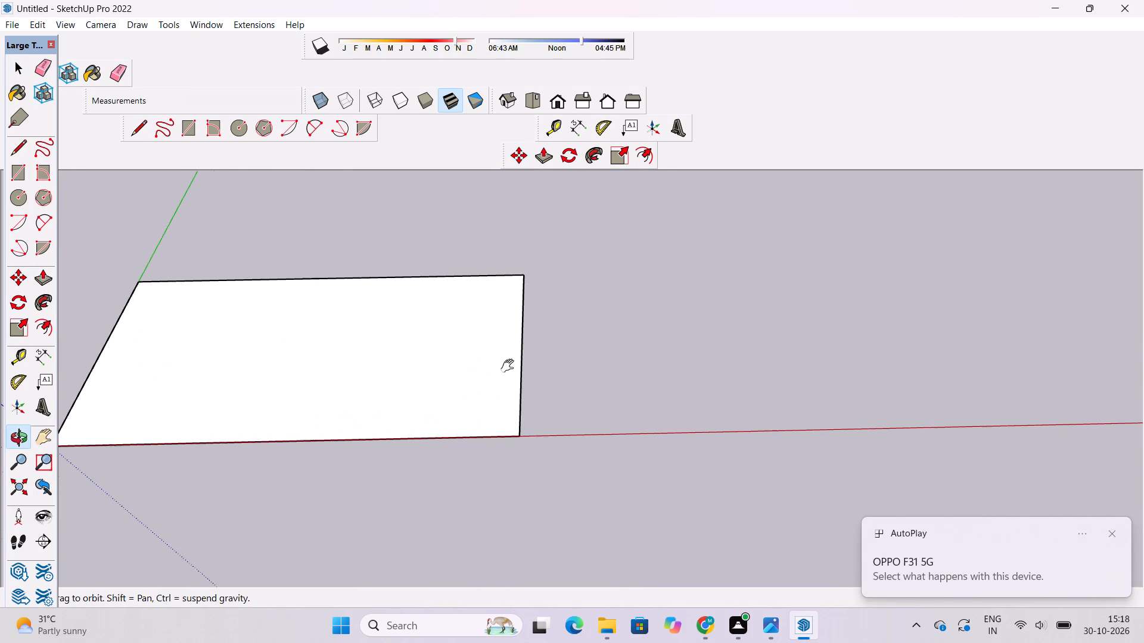
shift+drag(510, 366, 508, 365)
key(m)
scroll(512, 372, down, 3)
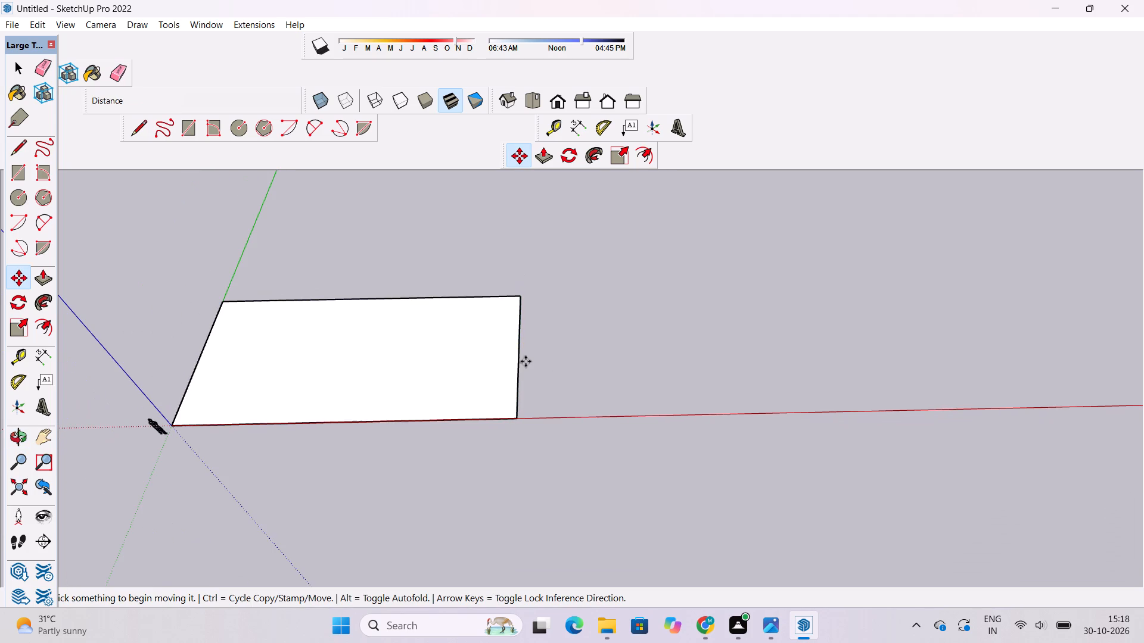
click(518, 349)
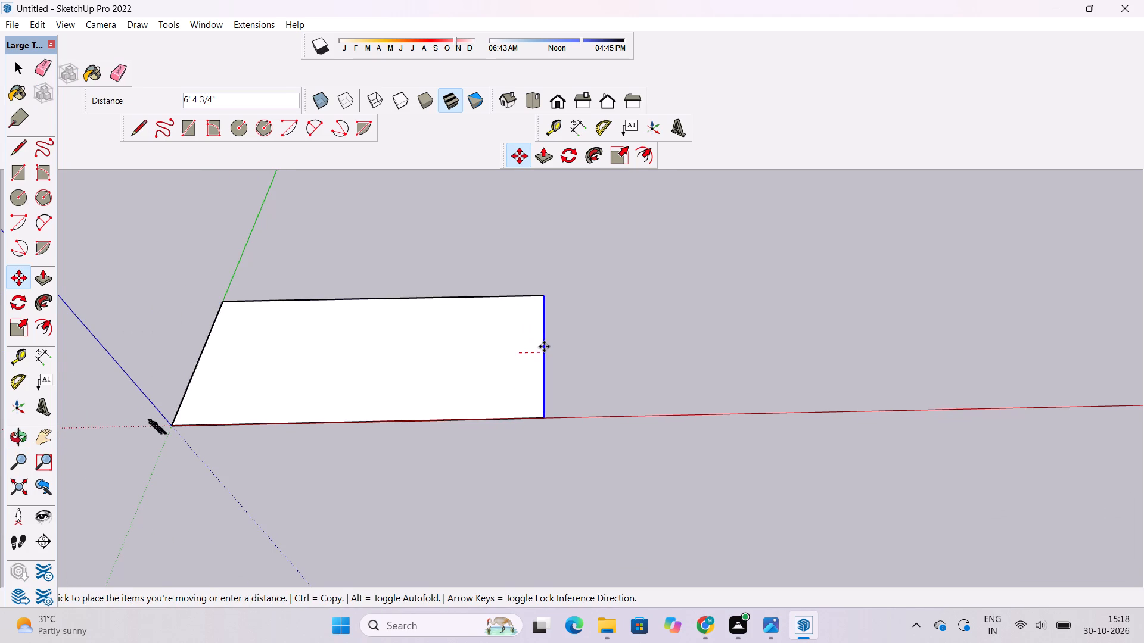
scroll(544, 347, up, 6)
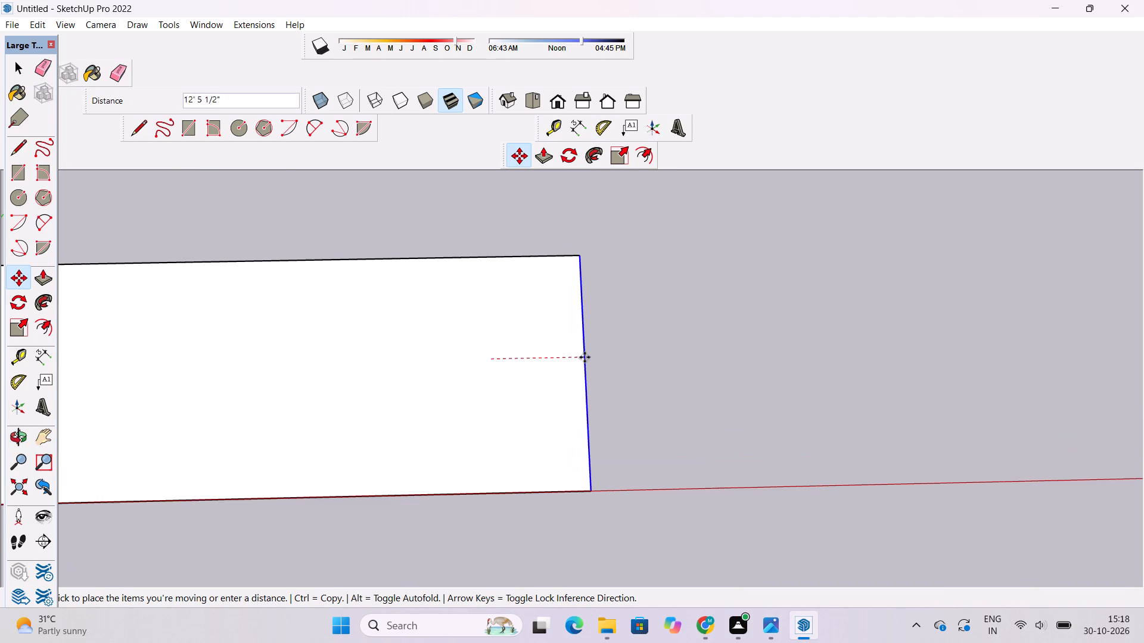
scroll(374, 367, down, 8)
scroll(464, 373, up, 1)
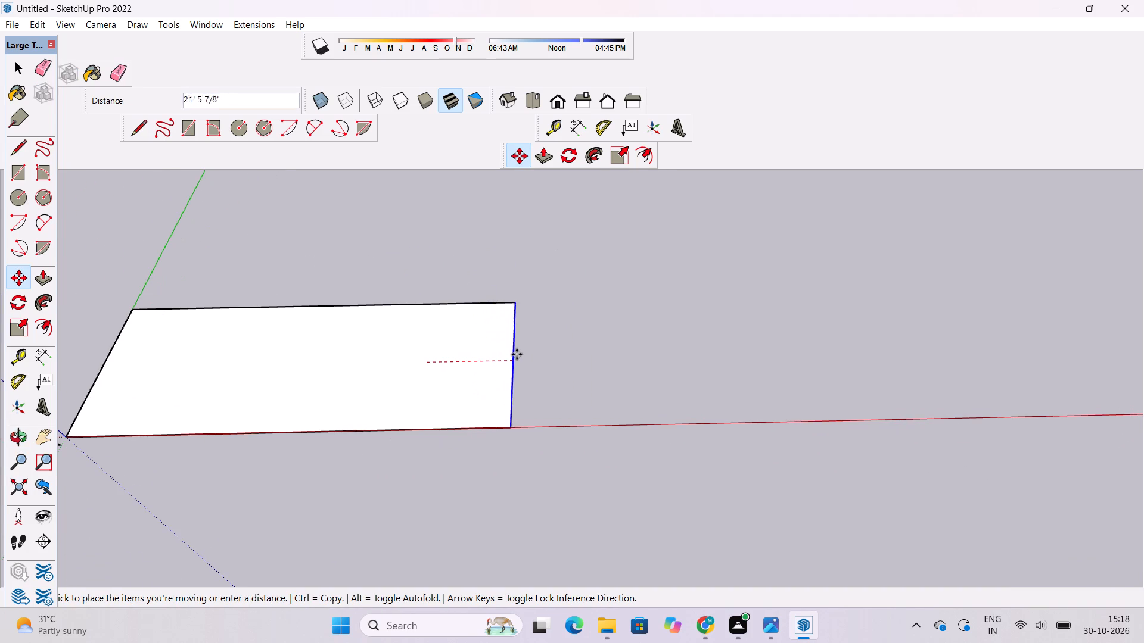
text(25')
key(Return)
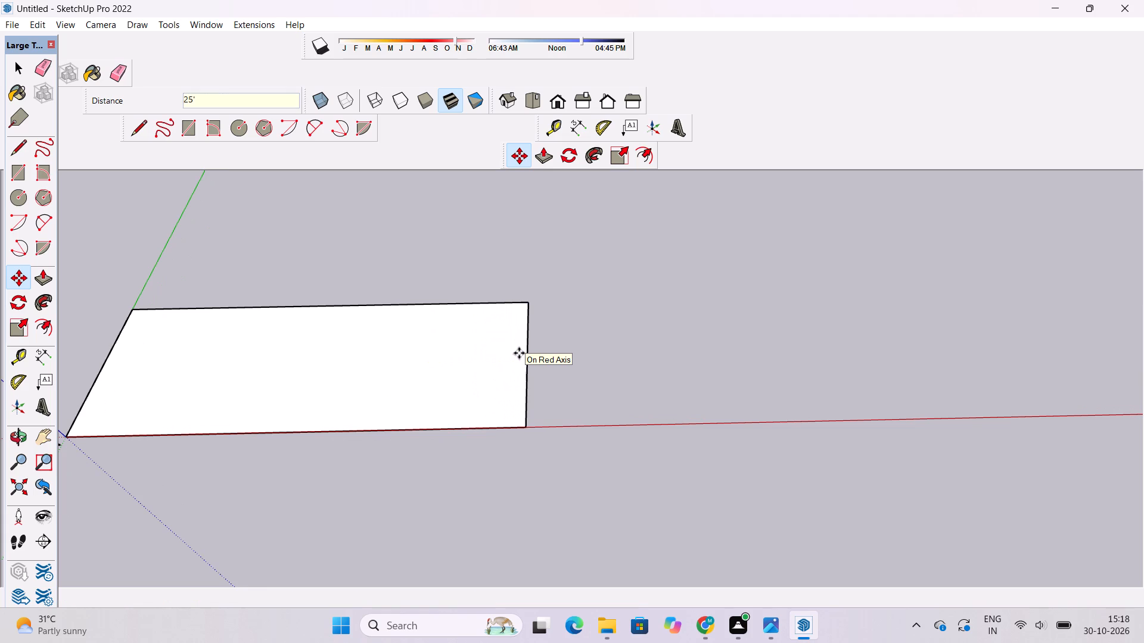
key(space)
Place a guide 52' 6" from the green-axis edge, parallel to it and through the midpoint of the long side.
text(o)
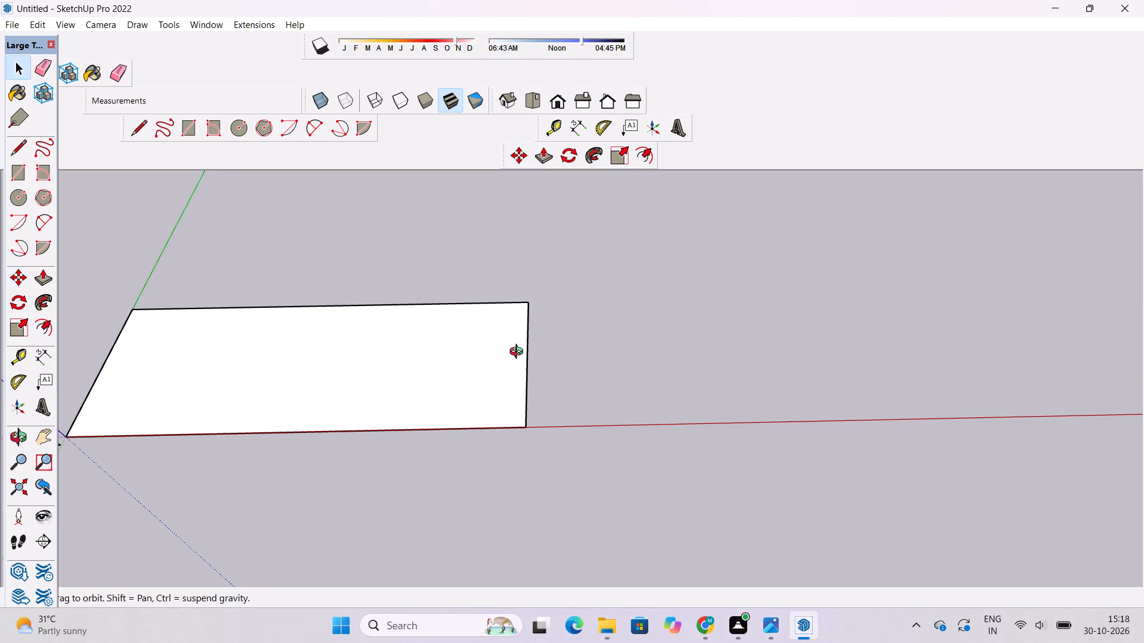
shift+drag(431, 376, 493, 366)
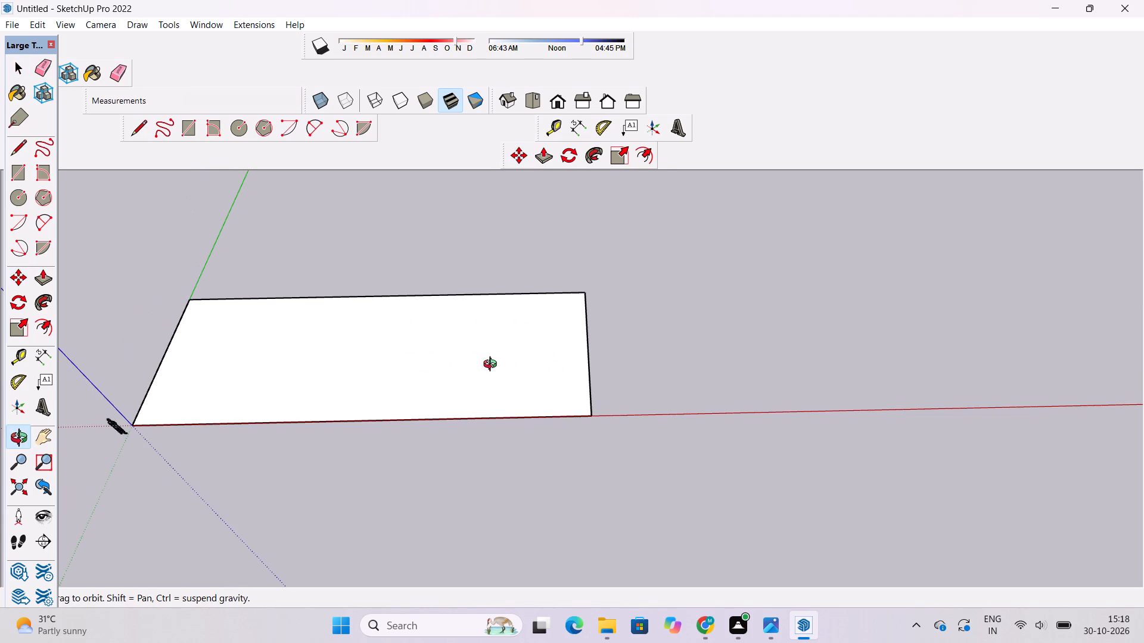
scroll(493, 357, down, 2)
shift+drag(471, 385, 478, 386)
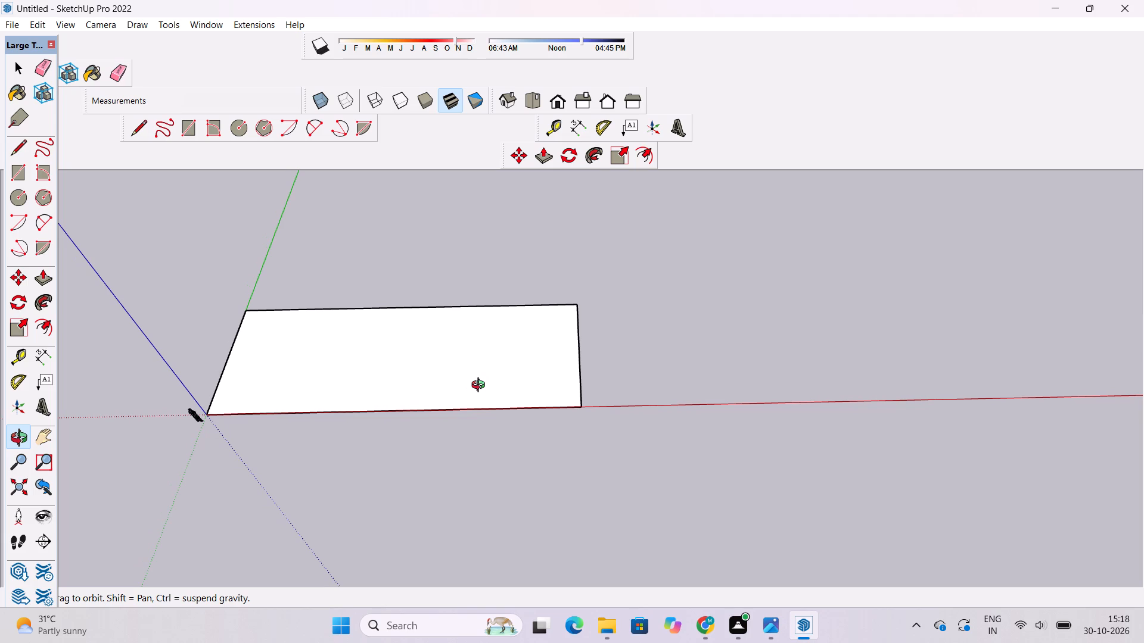
key(t)
click(229, 358)
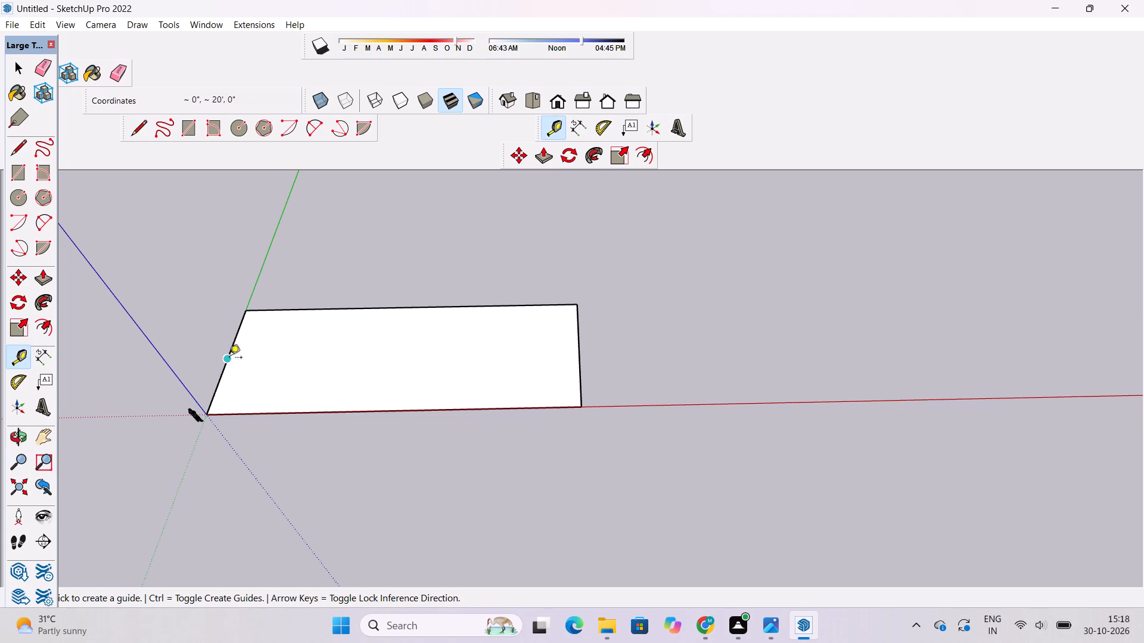
click(409, 311)
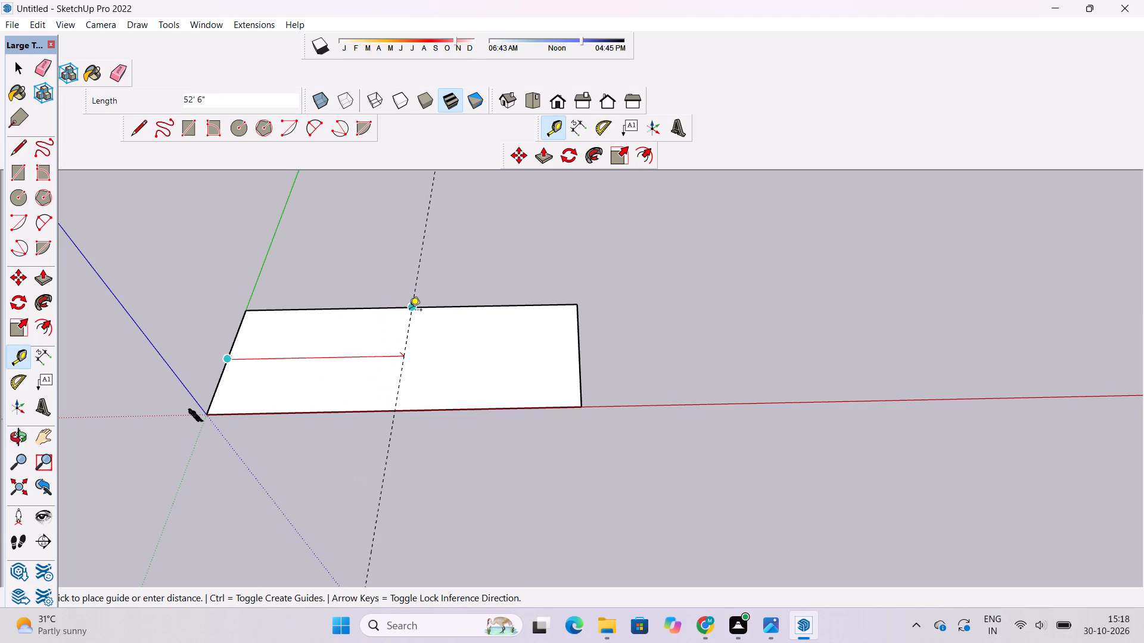
key(space)
Copy the rectangular face with its edges along the red axis, from its origin corner to a spot well clear of the original.
double_click(351, 343)
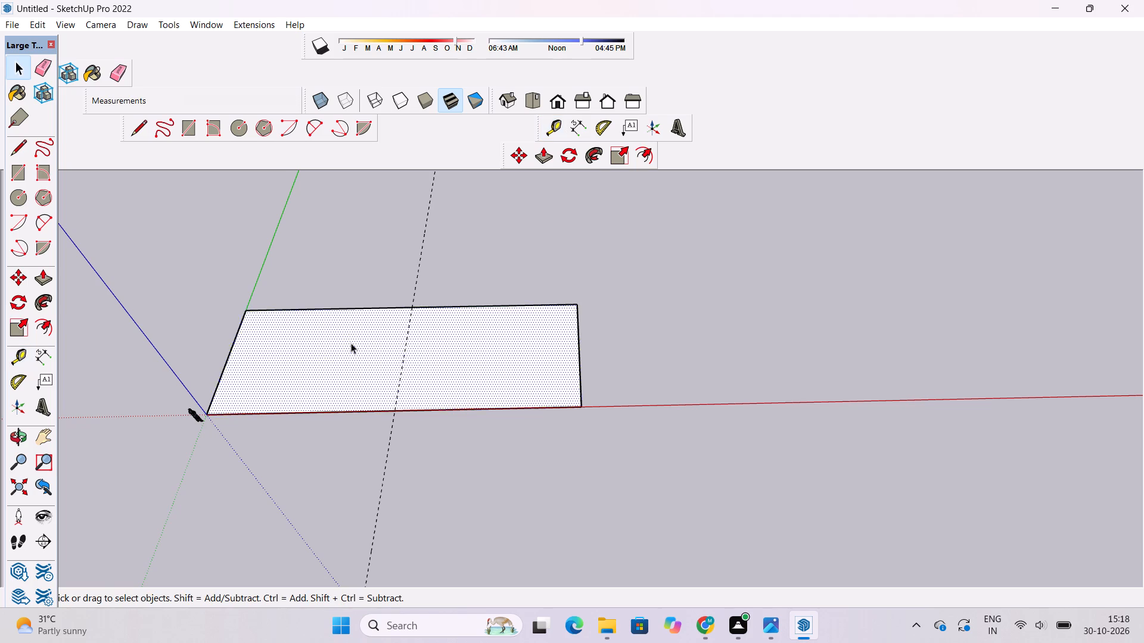
key(m)
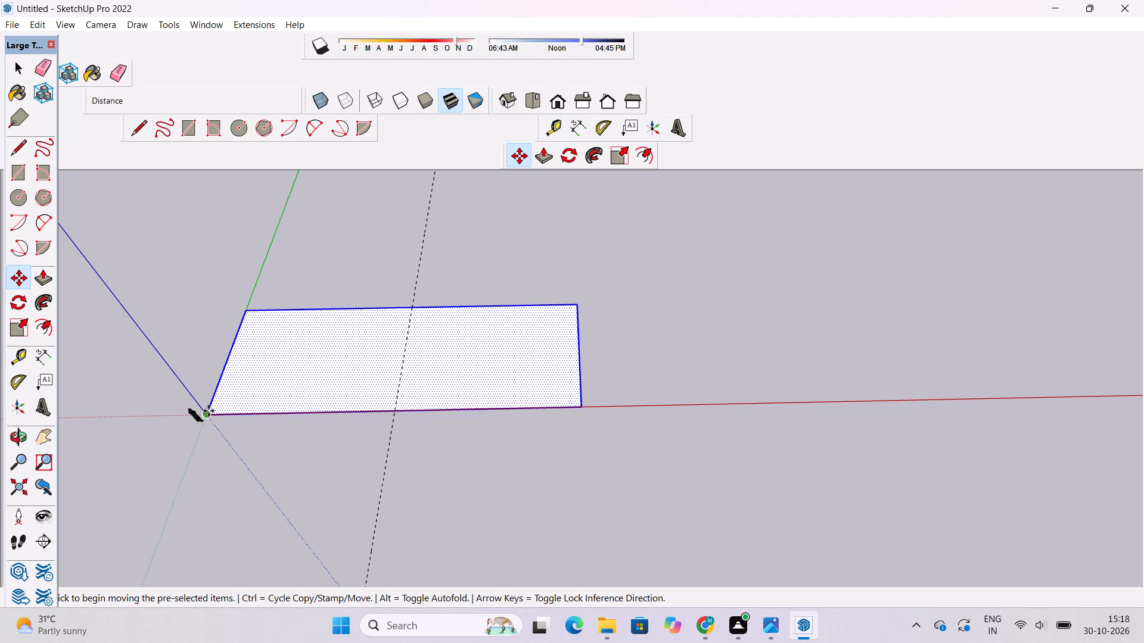
click(210, 413)
scroll(210, 411, down, 4)
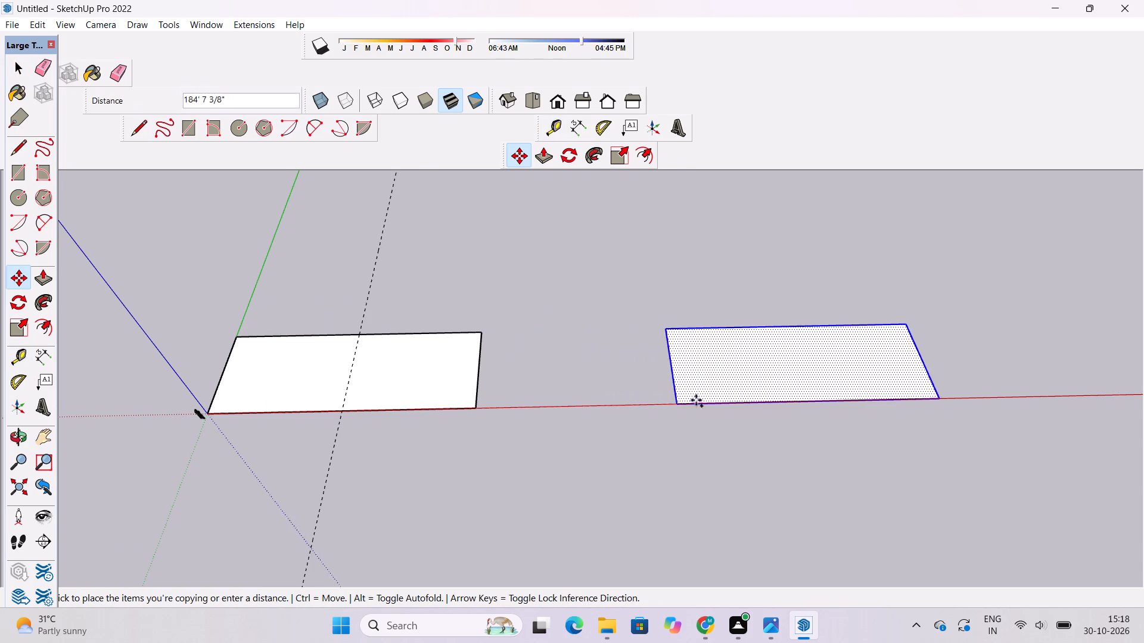
click(792, 397)
key(space)
click(710, 324)
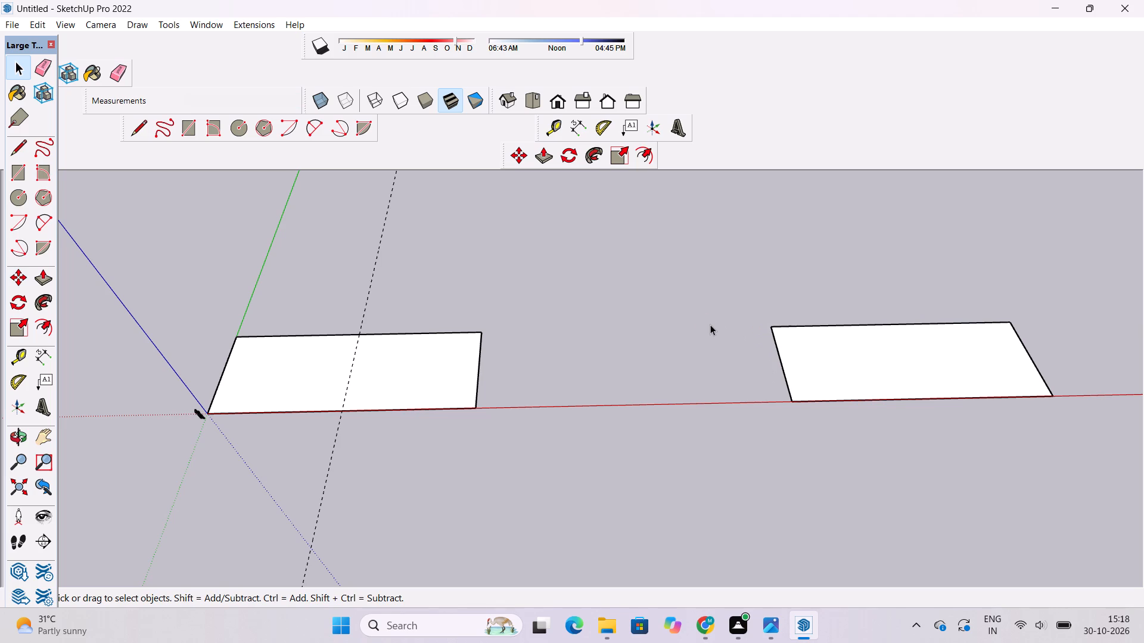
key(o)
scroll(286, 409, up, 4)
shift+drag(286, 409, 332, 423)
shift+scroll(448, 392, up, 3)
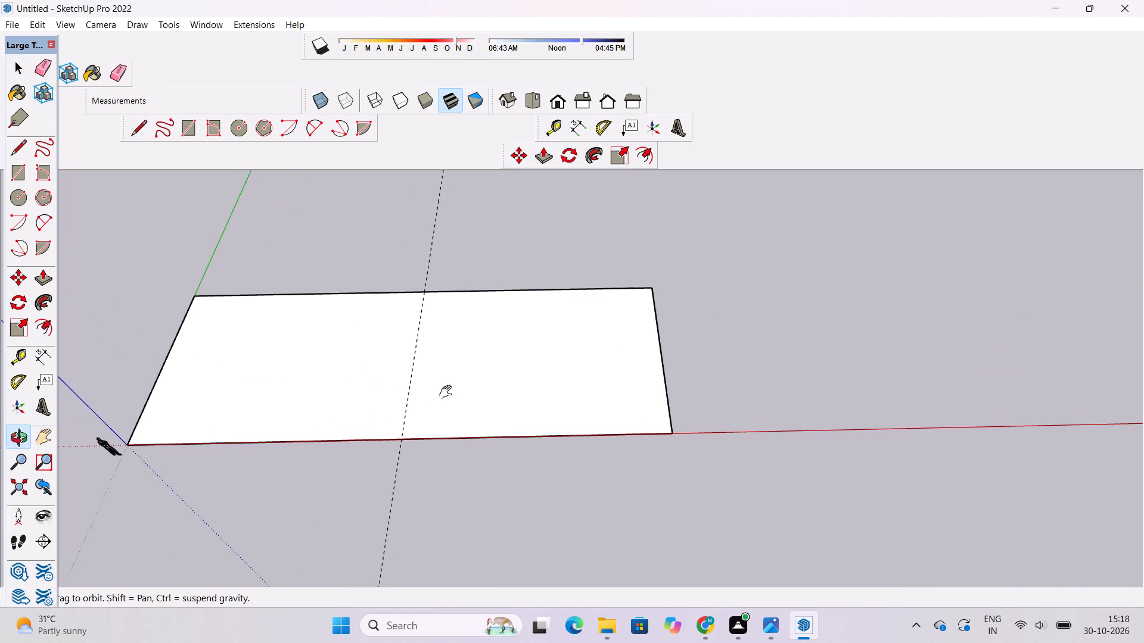
Push/Pull the rectangular face at the origin upward by 1' to make a slab.
shift+click(449, 392)
shift+scroll(449, 392, down, 4)
shift+scroll(432, 407, up, 1)
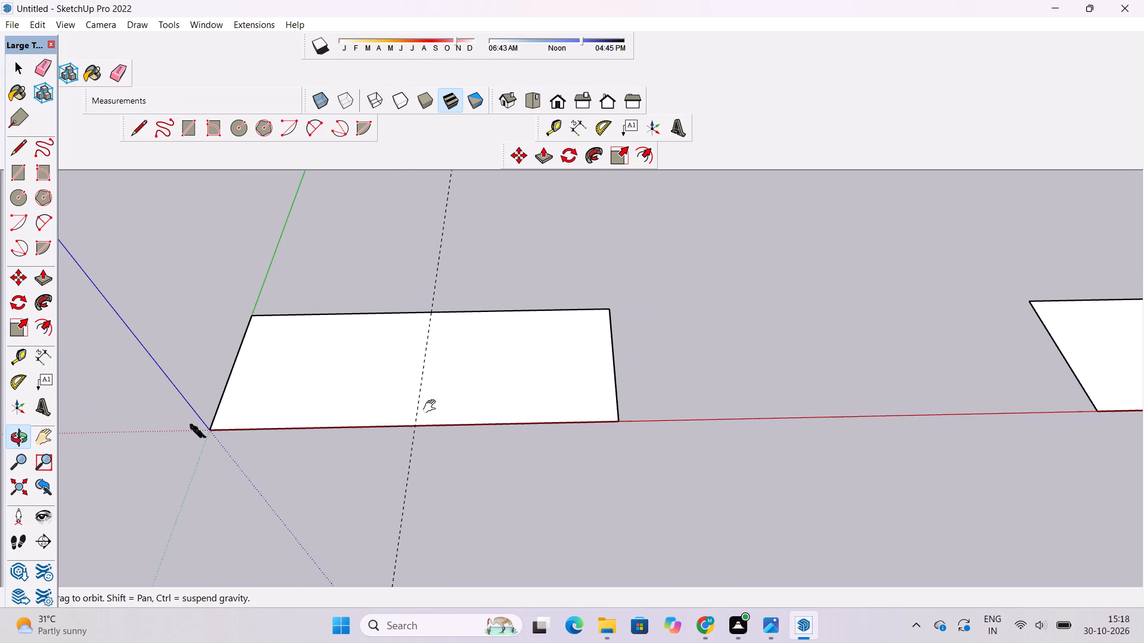
shift+click(432, 407)
drag(433, 412, 433, 382)
scroll(442, 388, up, 5)
shift+drag(442, 388, 448, 412)
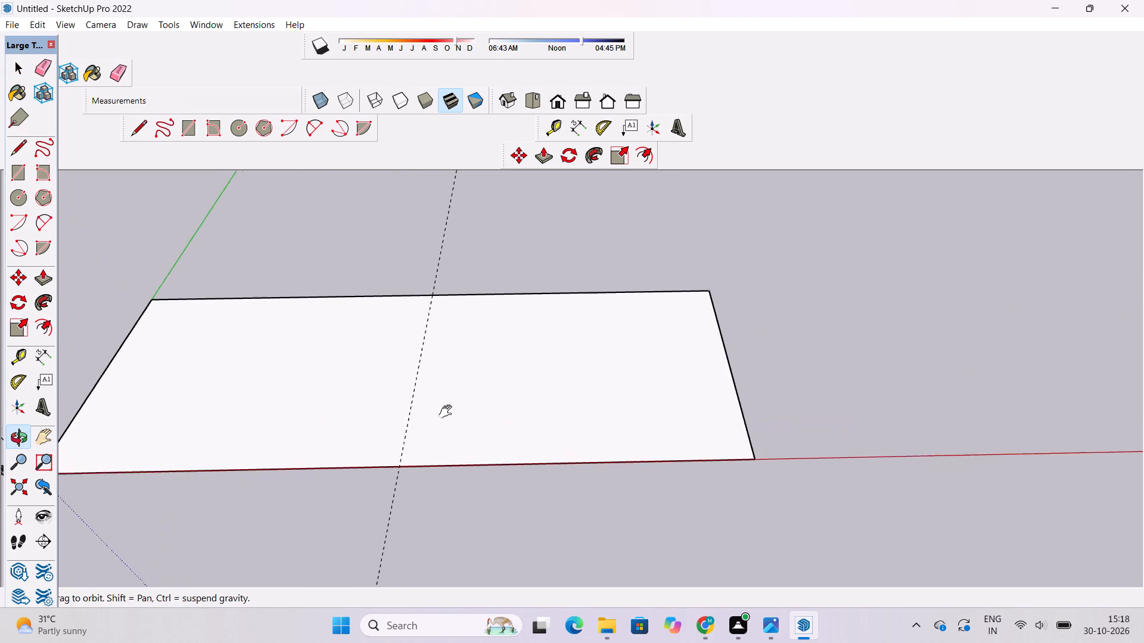
shift+drag(448, 412, 449, 419)
drag(448, 423, 423, 432)
scroll(413, 432, up, 4)
shift+drag(414, 425, 419, 435)
shift+click(419, 435)
shift+drag(415, 439, 418, 429)
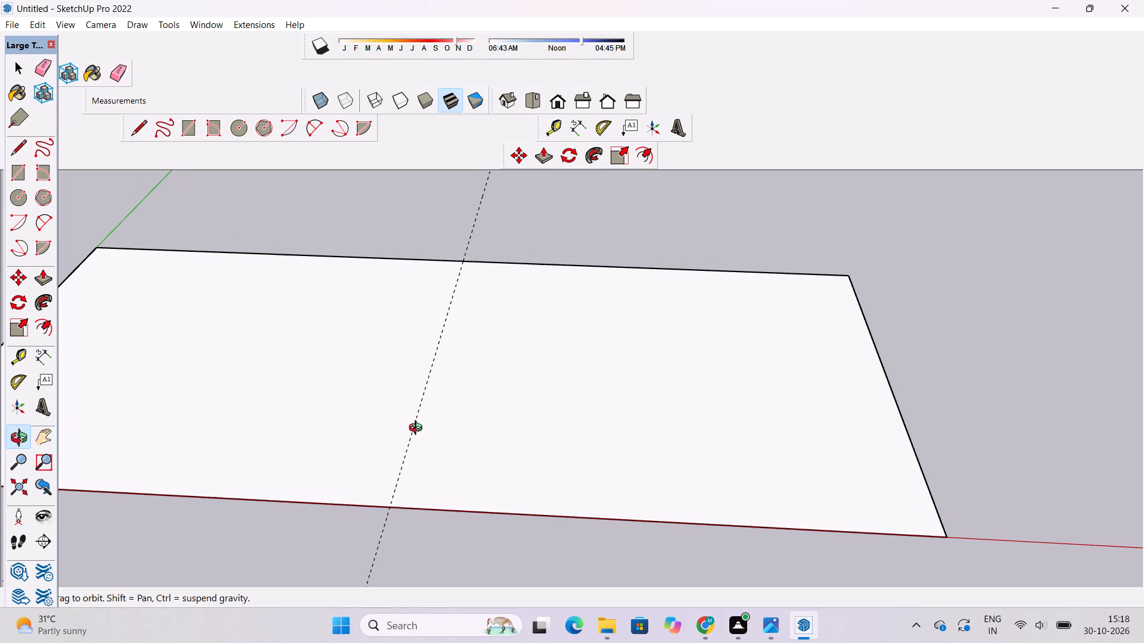
key(p)
click(427, 437)
scroll(427, 437, down, 3)
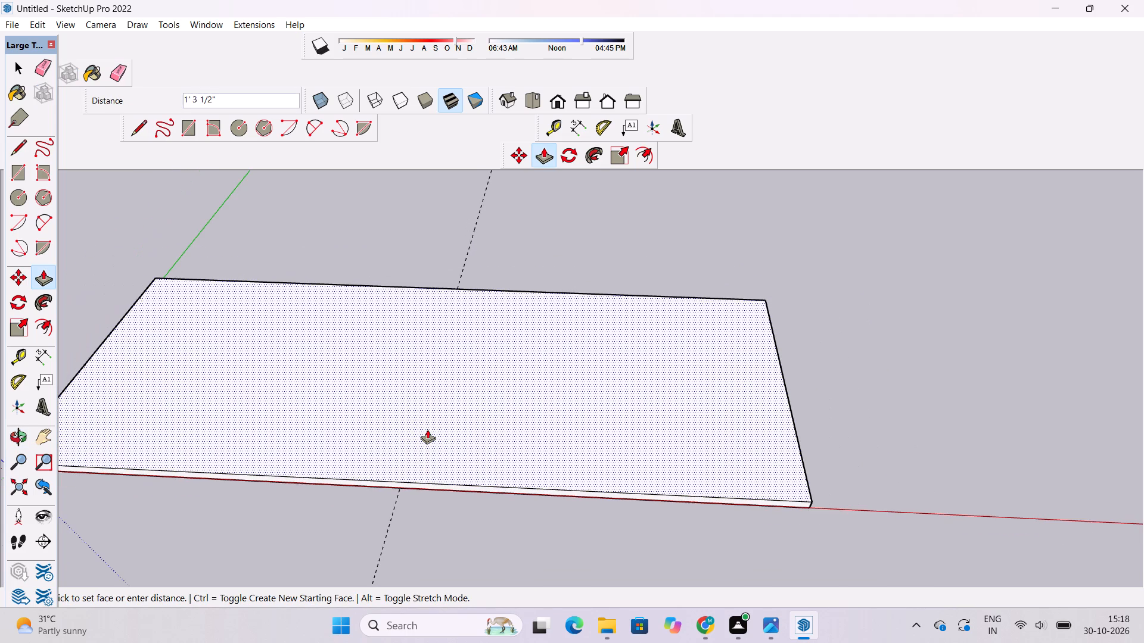
scroll(427, 429, down, 1)
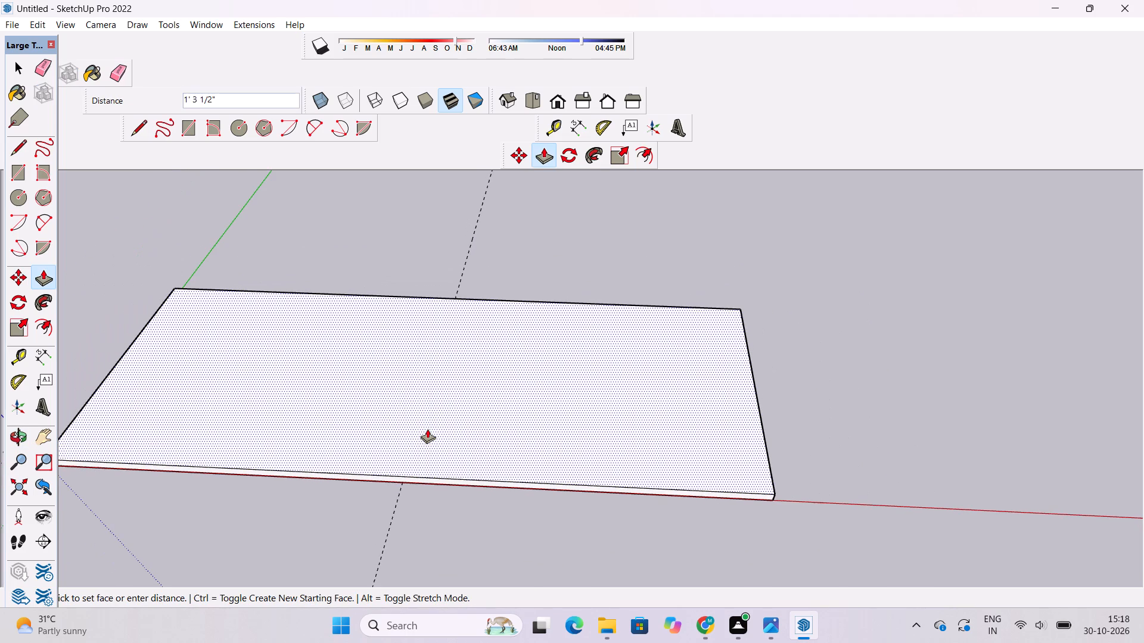
text(1')
key(Return)
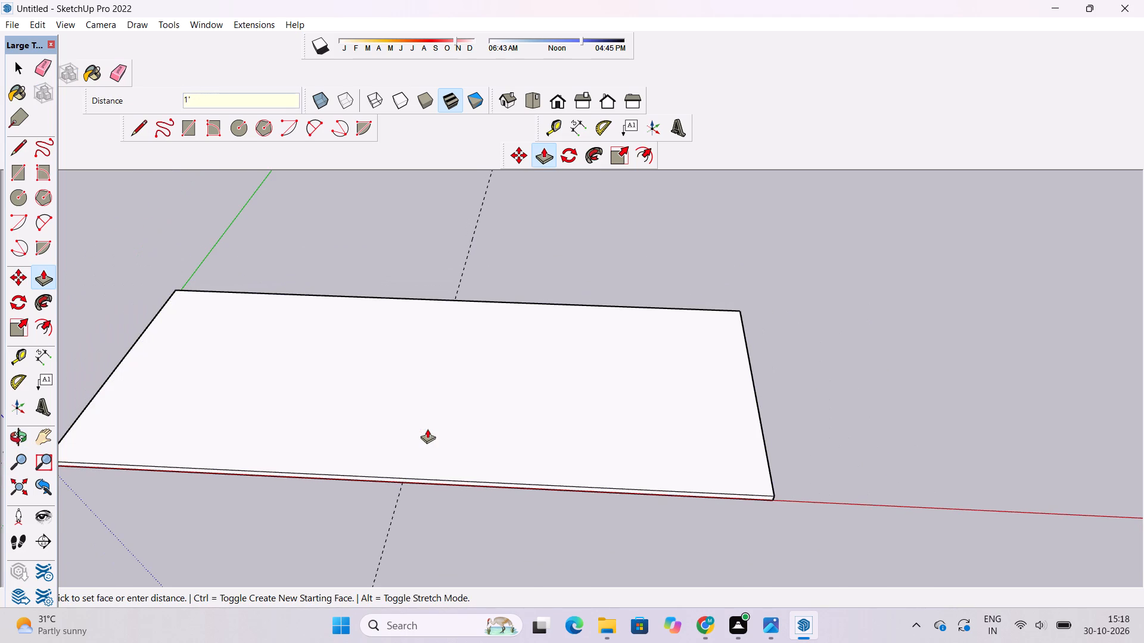
Erase the dashed guide line that runs across the middle of the slab.
key(space)
text(o)
shift+click(426, 425)
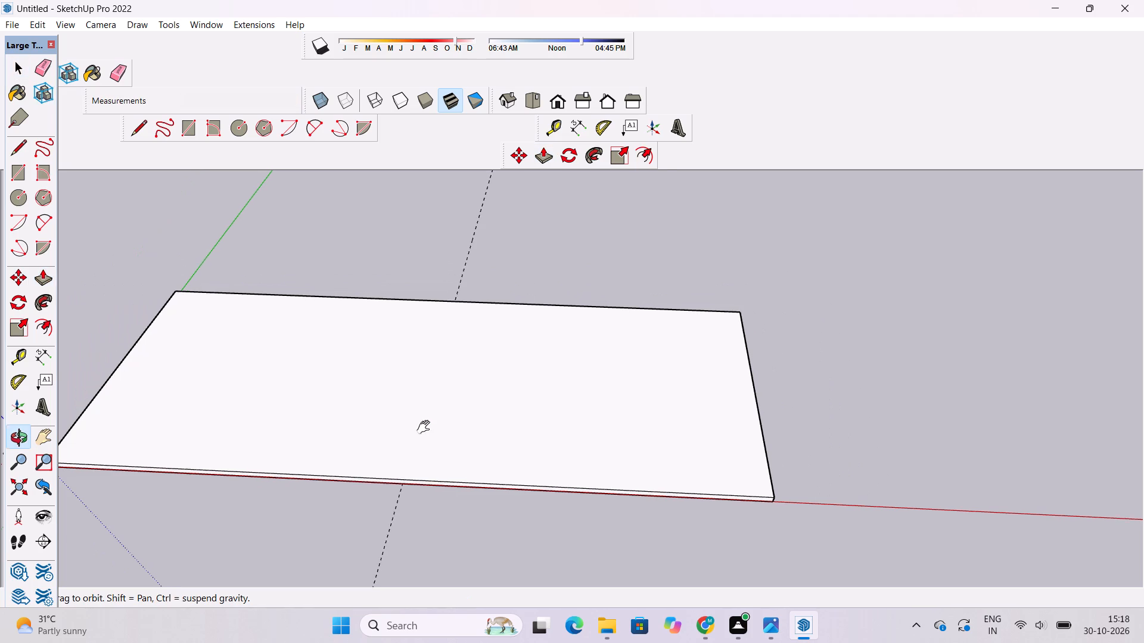
shift+drag(426, 440, 430, 451)
scroll(430, 451, down, 4)
shift+drag(423, 457, 399, 430)
scroll(394, 406, up, 5)
shift+drag(394, 406, 404, 419)
shift+drag(409, 425, 420, 439)
shift+click(420, 439)
key(e)
drag(489, 271, 475, 255)
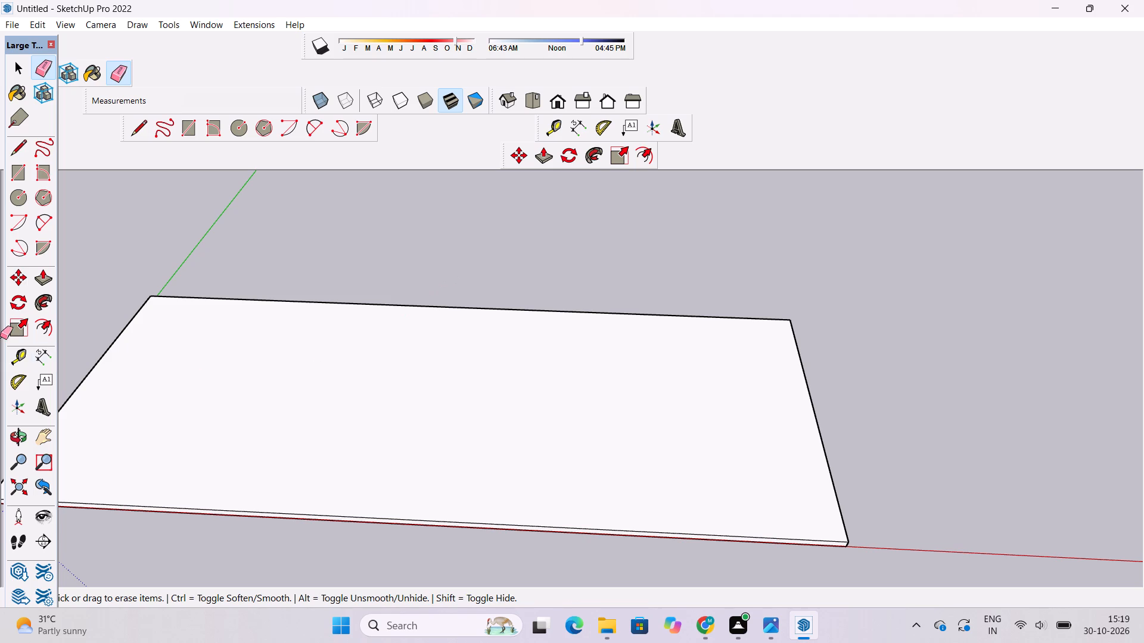
Place a guide on the slab's top 52' 6" from the short edge at the green axis, through the long edge's midpoint.
click(23, 354)
click(114, 341)
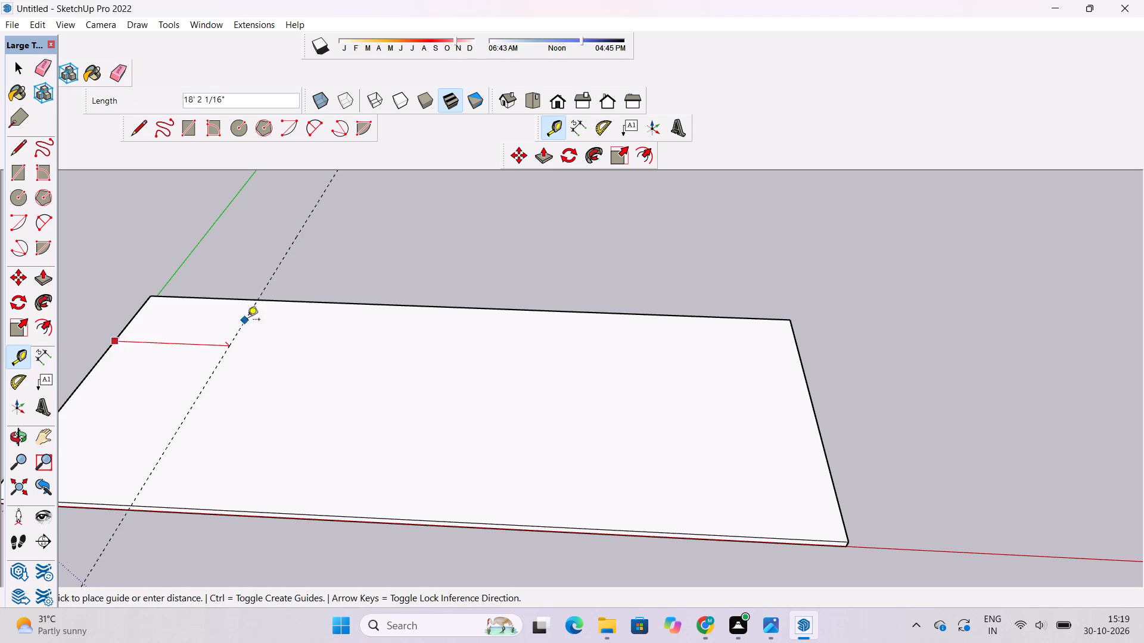
click(465, 305)
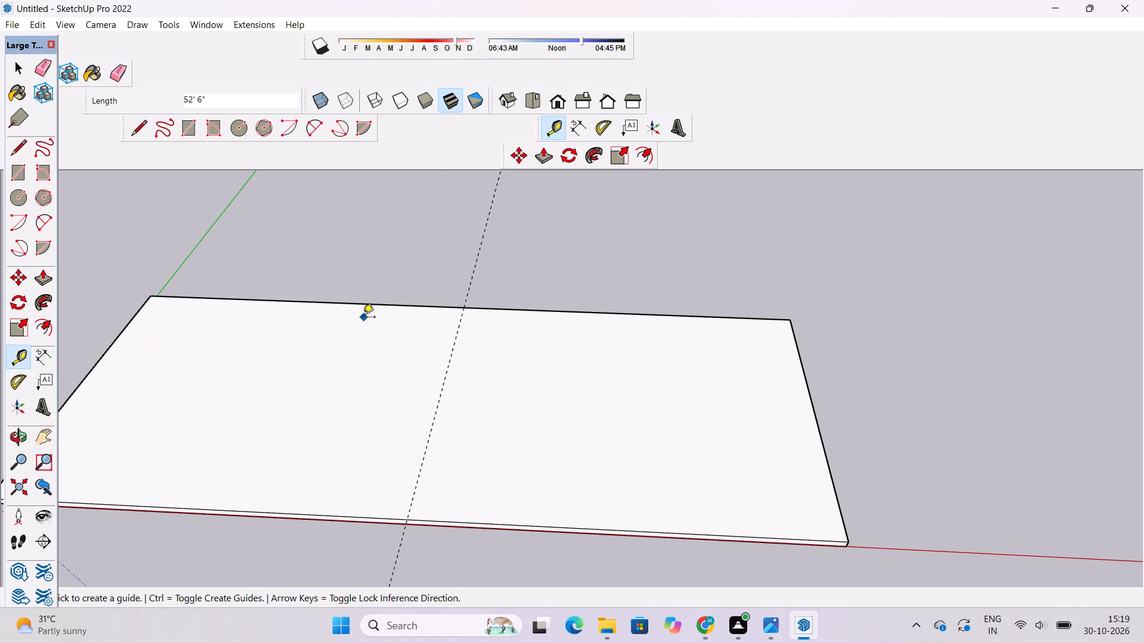
Draw a 40' line along the guide across the slab's top face, from one long edge to the other.
key(l)
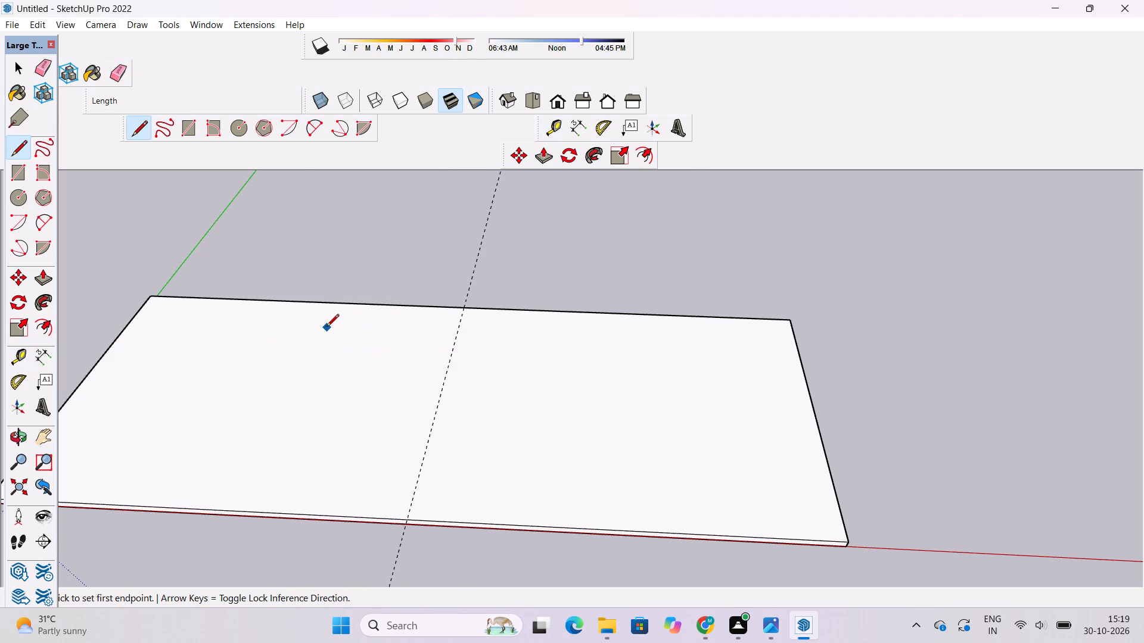
scroll(329, 332, down, 2)
scroll(409, 460, up, 7)
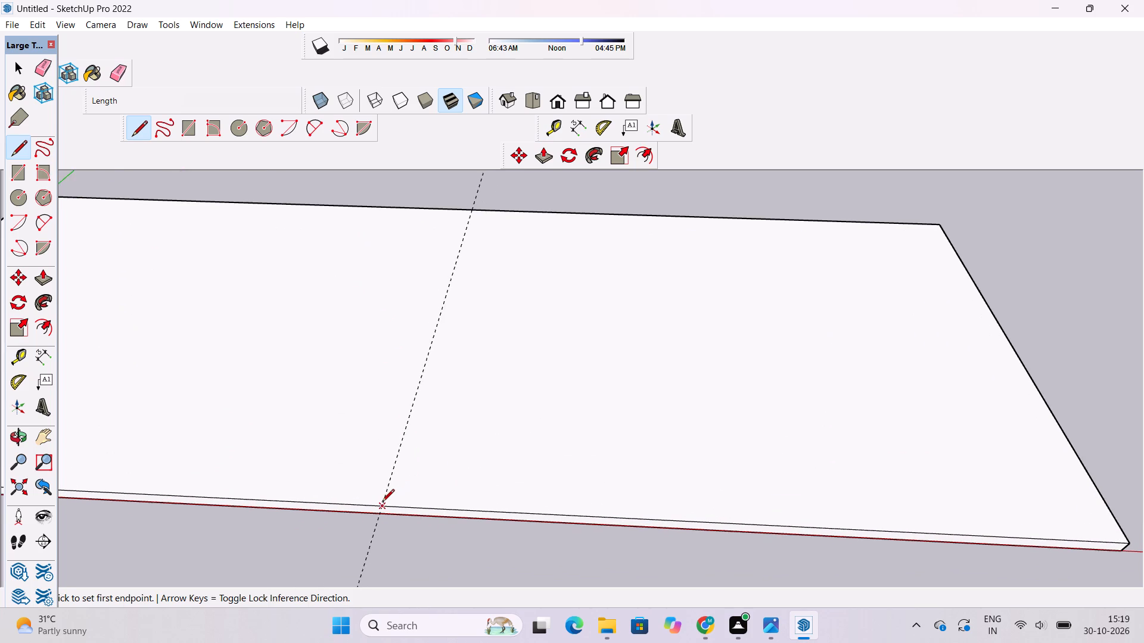
click(382, 504)
scroll(382, 511, down, 4)
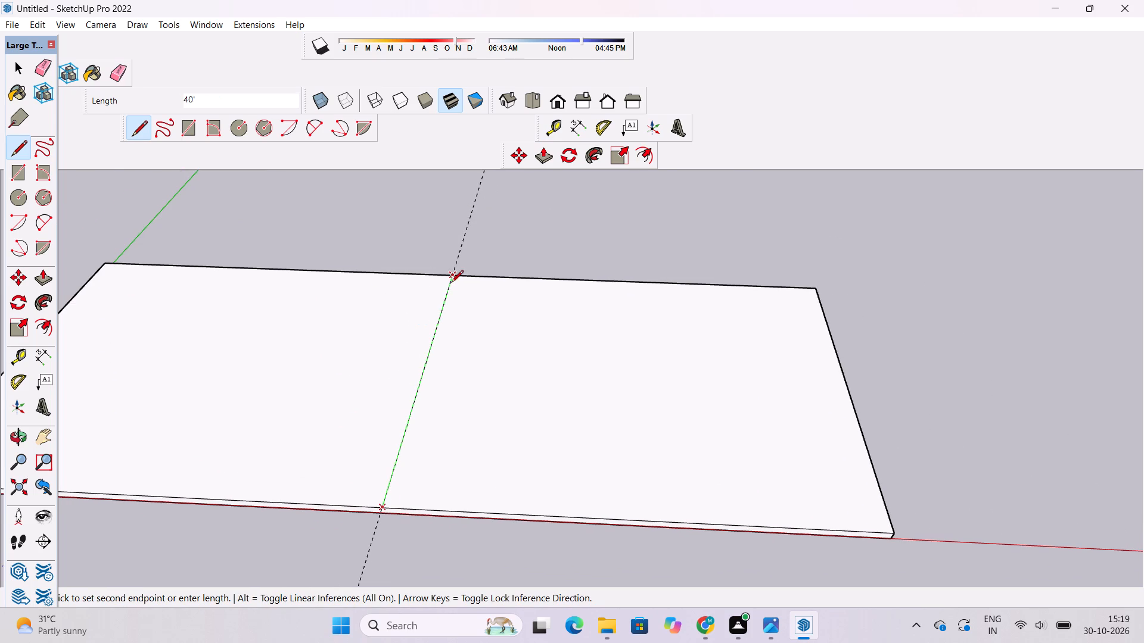
click(455, 277)
Erase the guide line along the slab's dividing line.
click(117, 76)
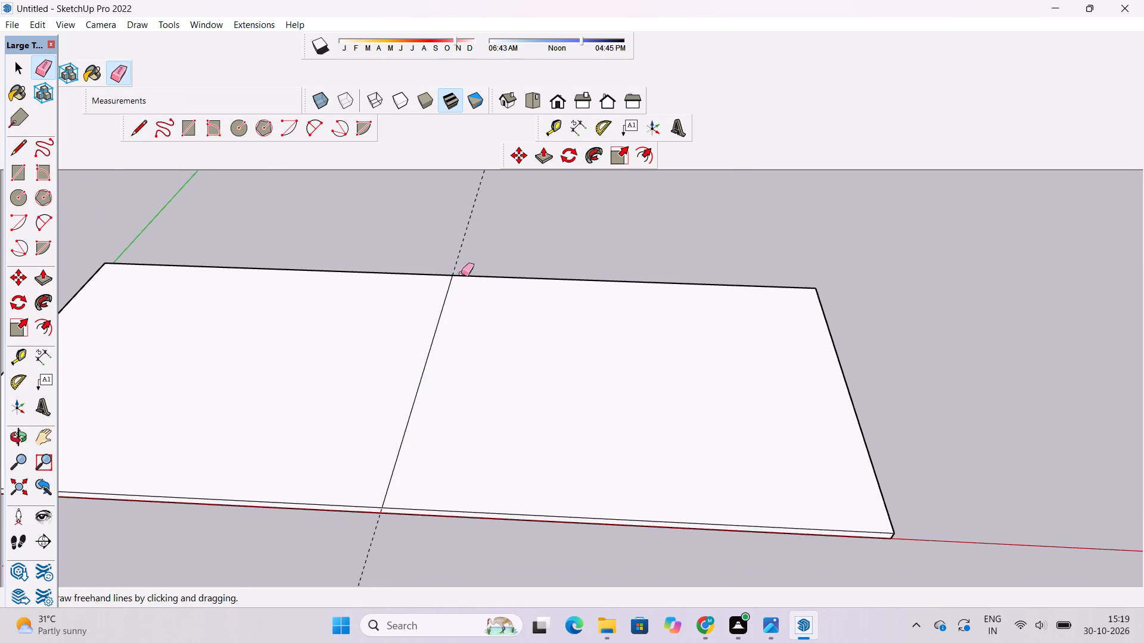
drag(476, 260, 453, 233)
key(space)
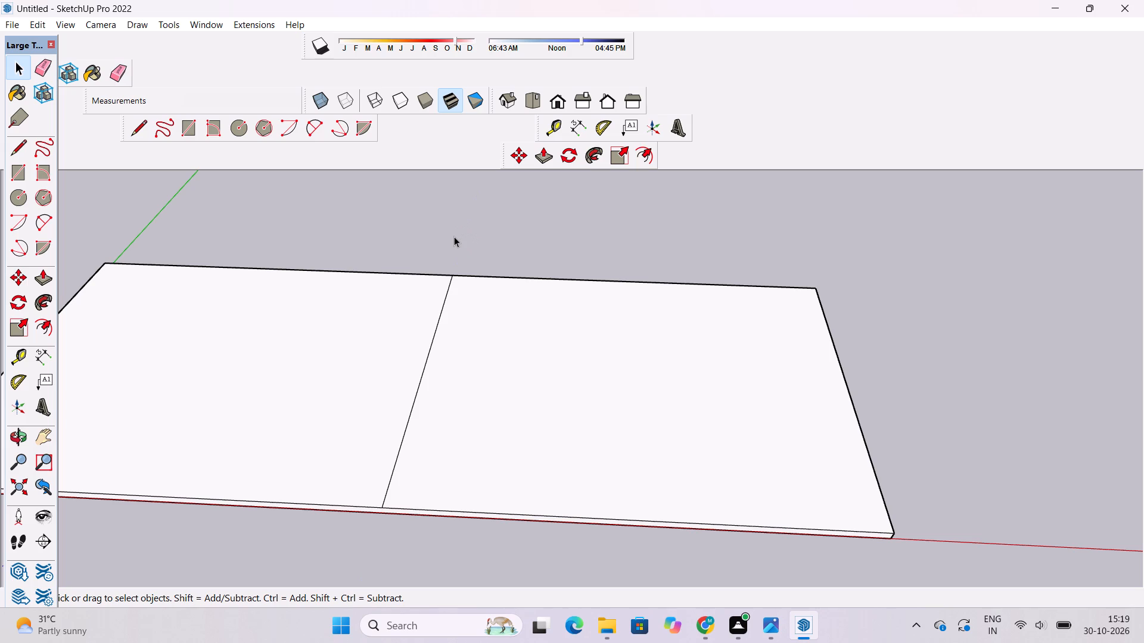
Examine the divided slab and its centre line from several angles and distances.
key(o)
scroll(462, 318, down, 2)
drag(423, 345, 461, 355)
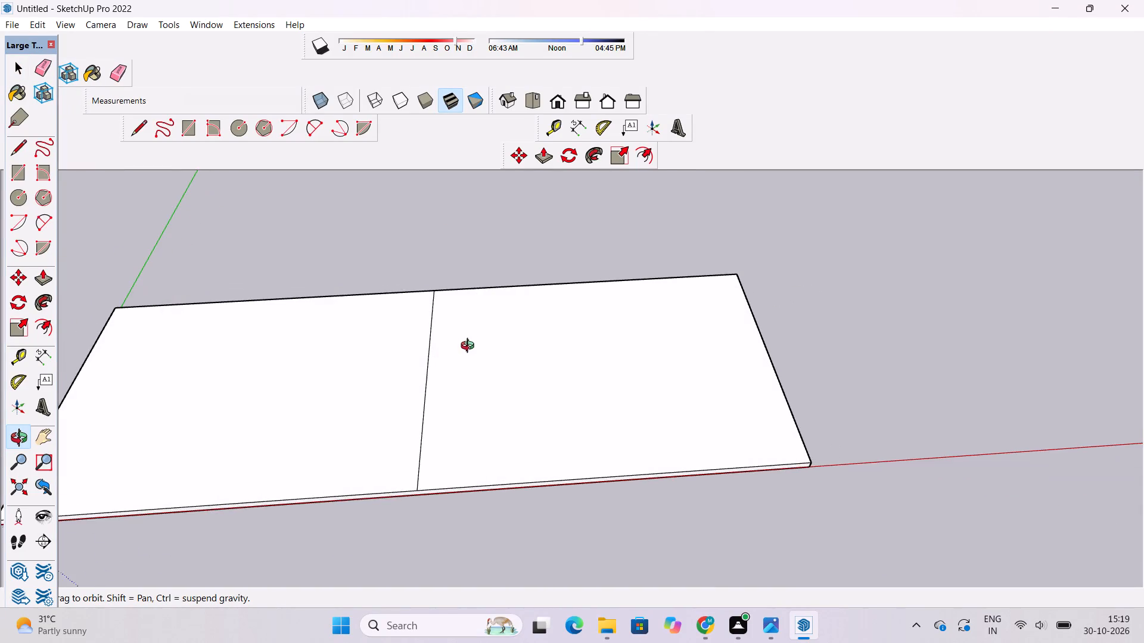
scroll(470, 341, down, 2)
drag(514, 378, 469, 378)
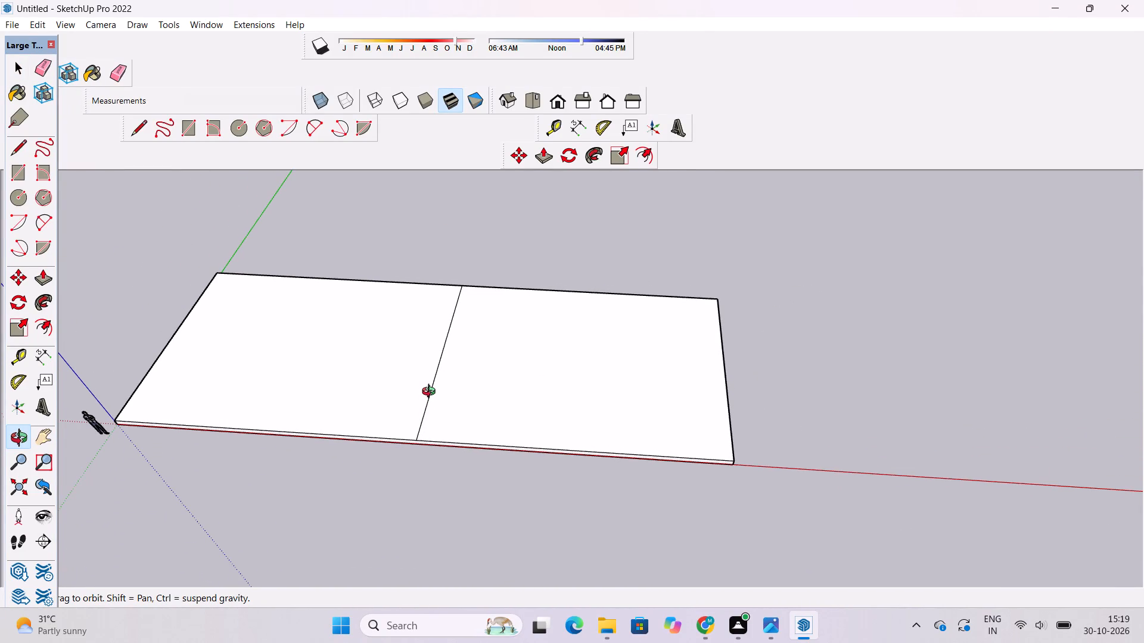
shift+drag(446, 410, 440, 415)
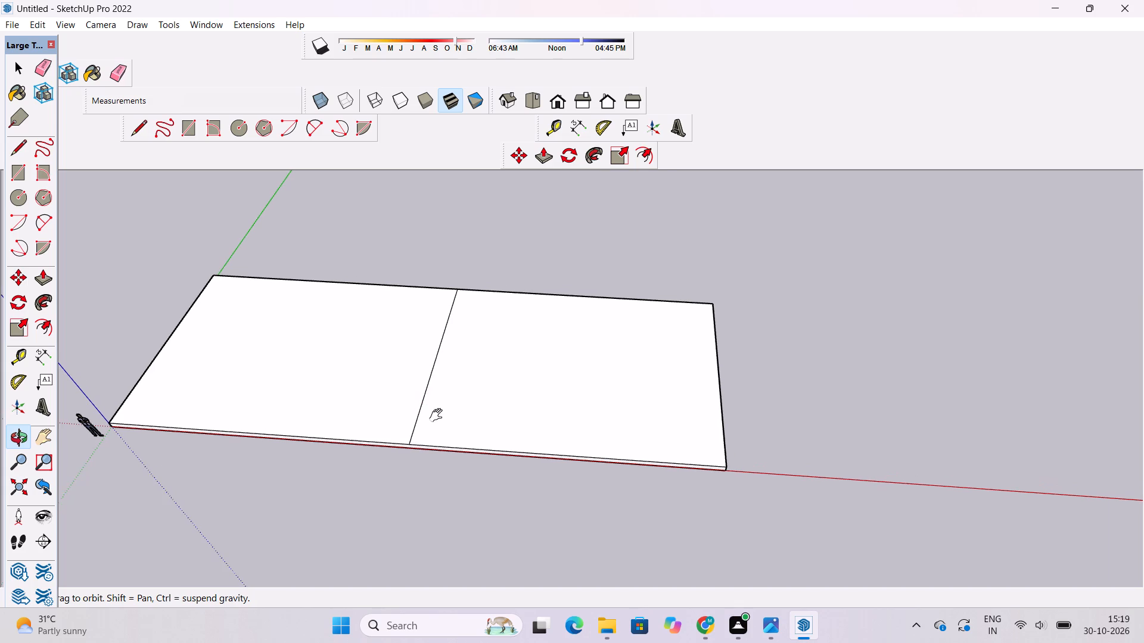
drag(442, 417, 456, 417)
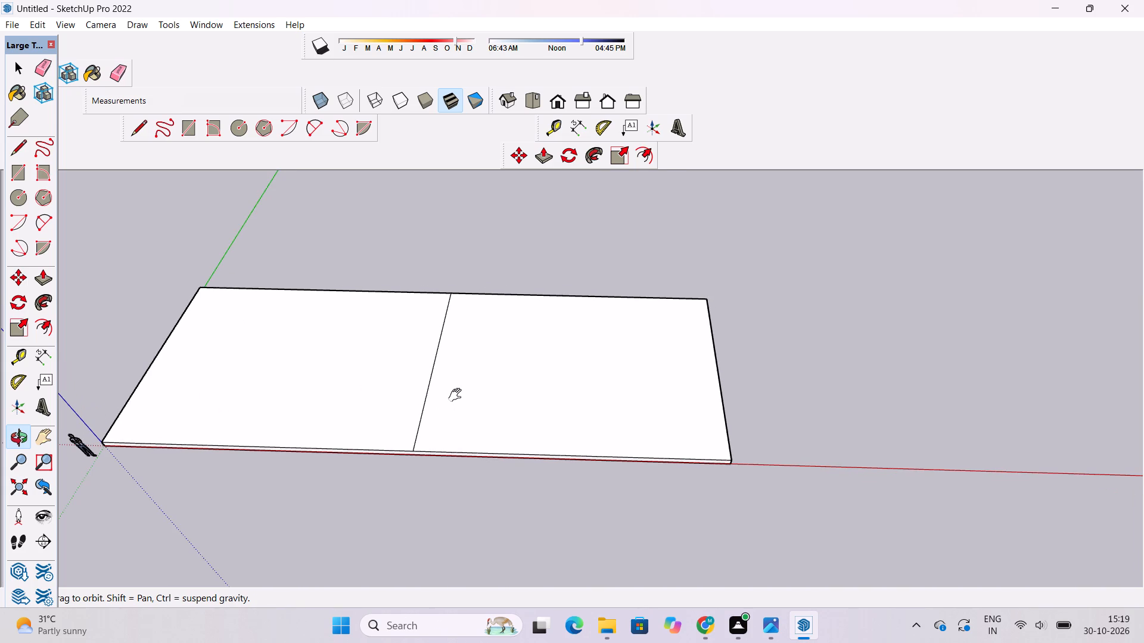
scroll(458, 395, down, 3)
shift+click(458, 394)
shift+drag(471, 415, 471, 406)
click(472, 404)
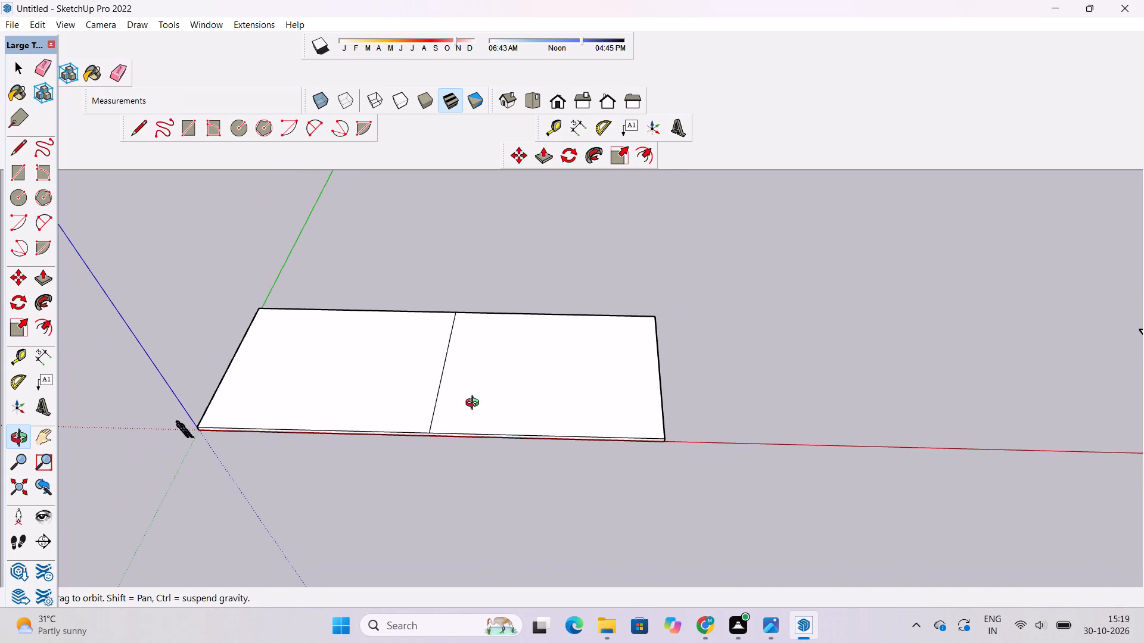
shift+click(482, 404)
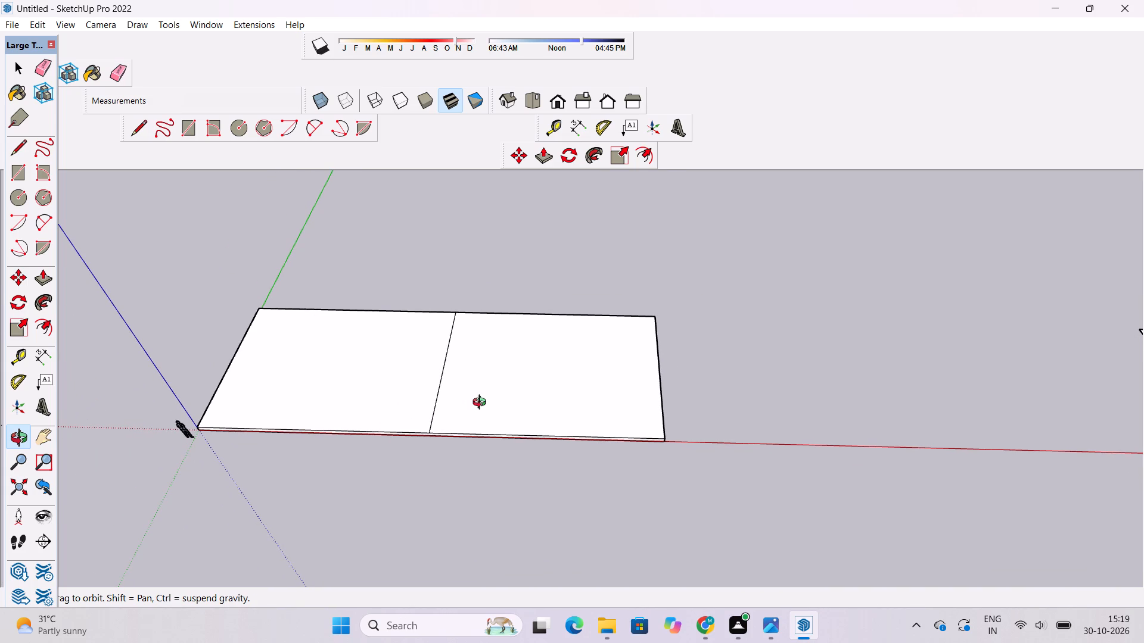
click(483, 405)
Push/Pull the slab's long side face opposite the red axis outward by 6' to widen the slab.
drag(484, 405, 244, 444)
drag(610, 411, 446, 427)
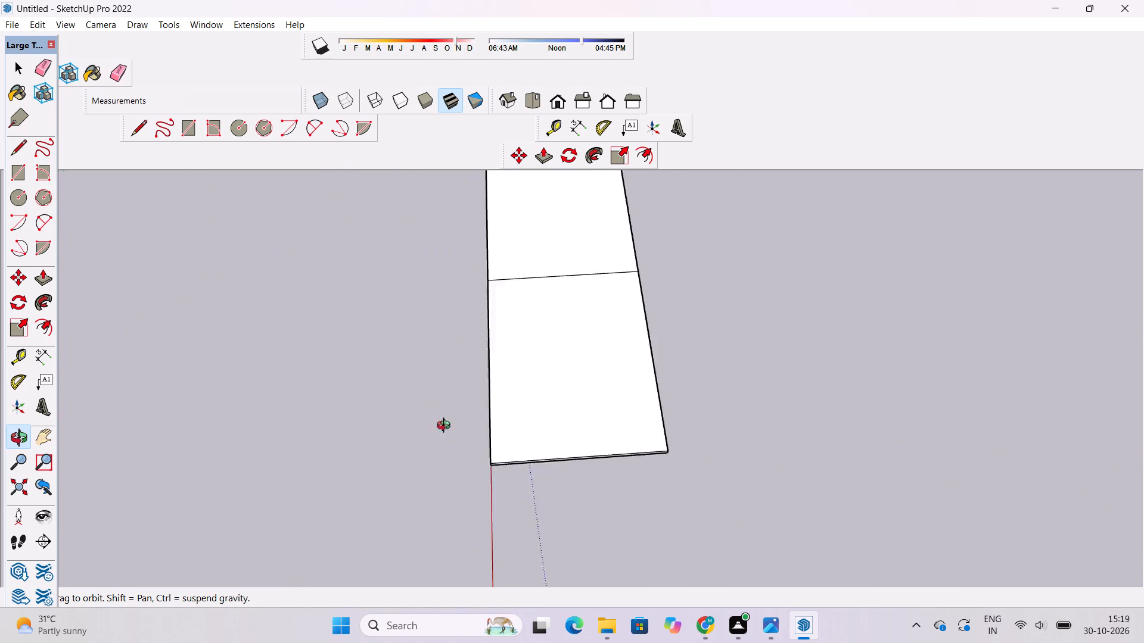
drag(446, 427, 337, 442)
shift+drag(562, 423, 453, 458)
drag(496, 455, 499, 341)
shift+drag(498, 348, 446, 474)
drag(470, 487, 470, 368)
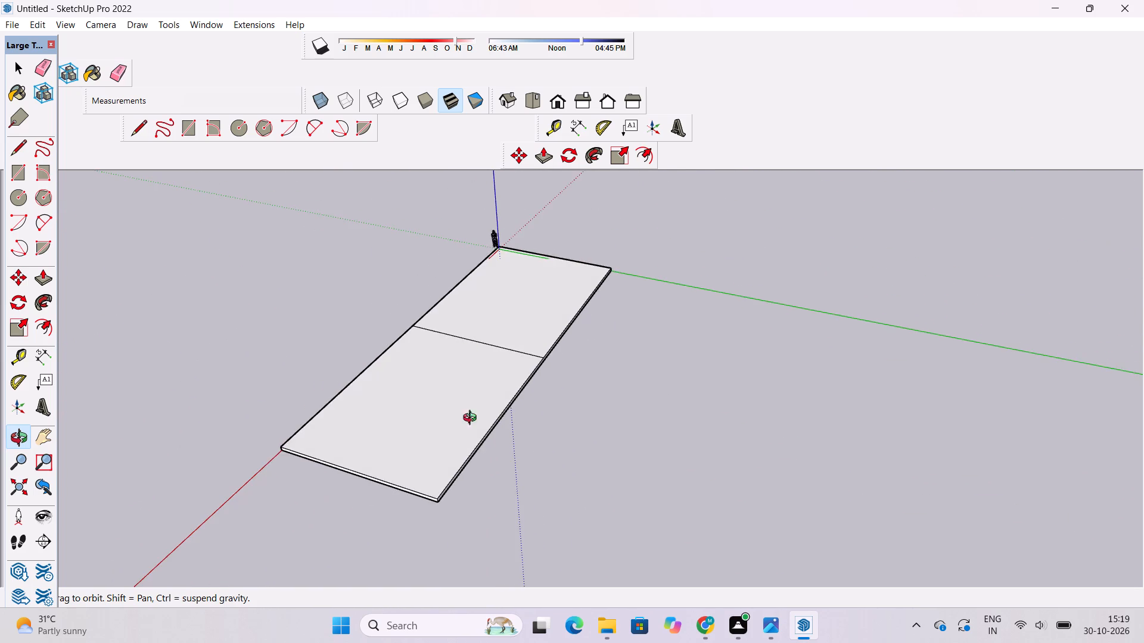
scroll(477, 449, up, 3)
key(p)
scroll(430, 501, up, 2)
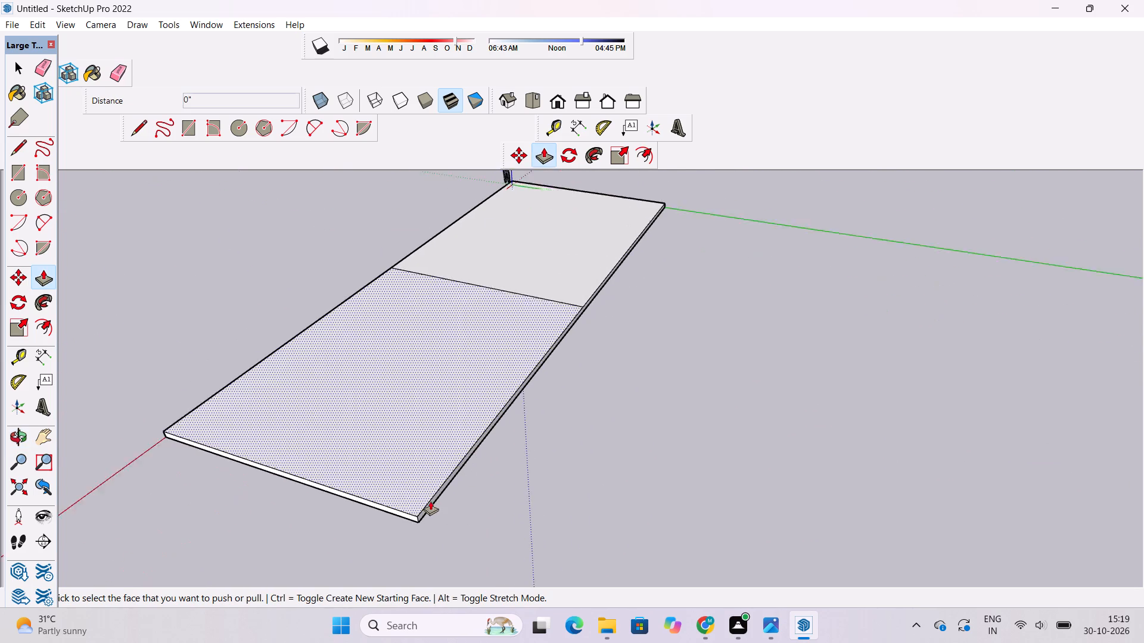
scroll(430, 501, up, 2)
click(431, 507)
scroll(431, 507, down, 4)
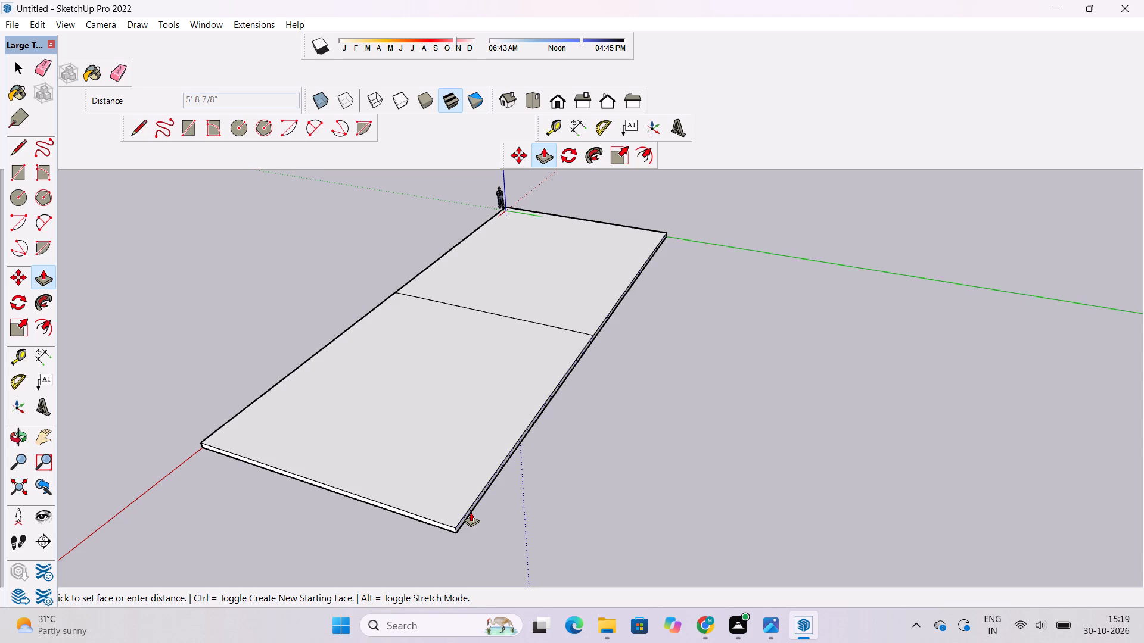
text(6')
key(Return)
Examine the widened slab from several angles, including its position relative to the spare rectangular face.
key(o)
drag(291, 439, 329, 448)
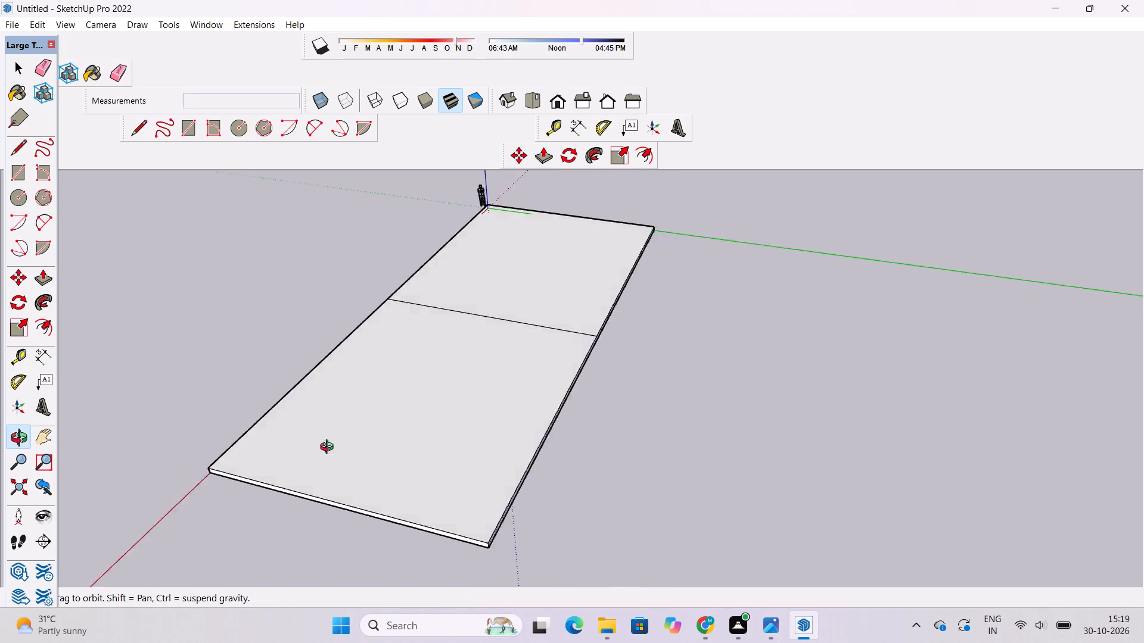
drag(329, 448, 566, 444)
scroll(564, 442, down, 5)
drag(564, 448, 484, 398)
drag(467, 407, 712, 417)
shift+drag(684, 432, 634, 395)
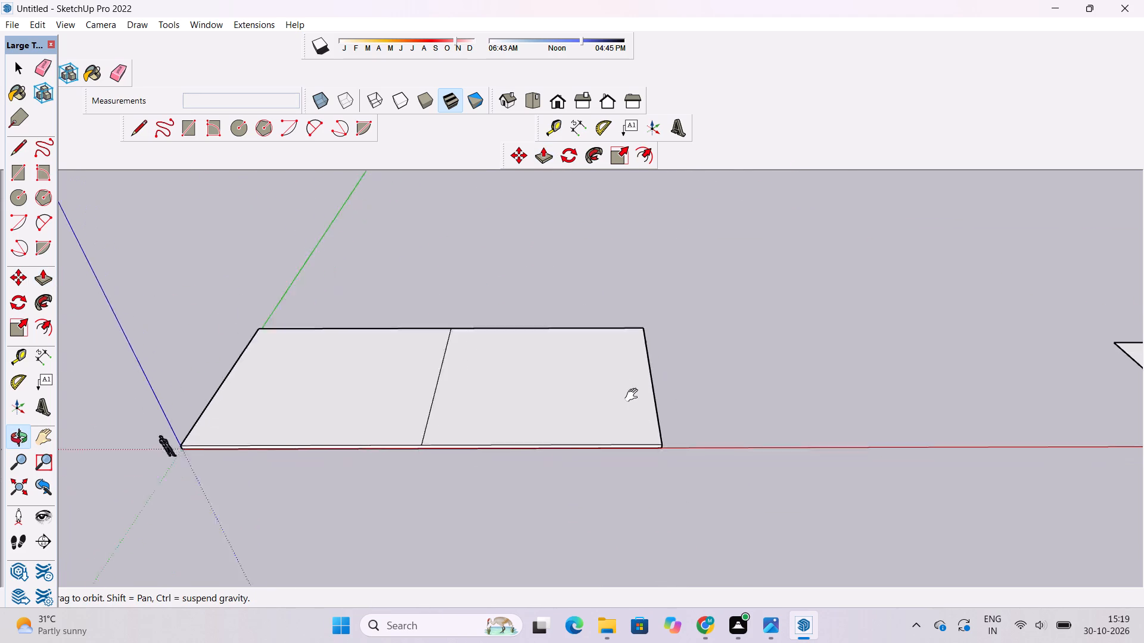
shift+drag(634, 395, 618, 389)
shift+drag(564, 398, 559, 390)
drag(559, 390, 570, 466)
scroll(375, 411, up, 4)
shift+scroll(375, 411, down, 6)
shift+drag(417, 398, 451, 411)
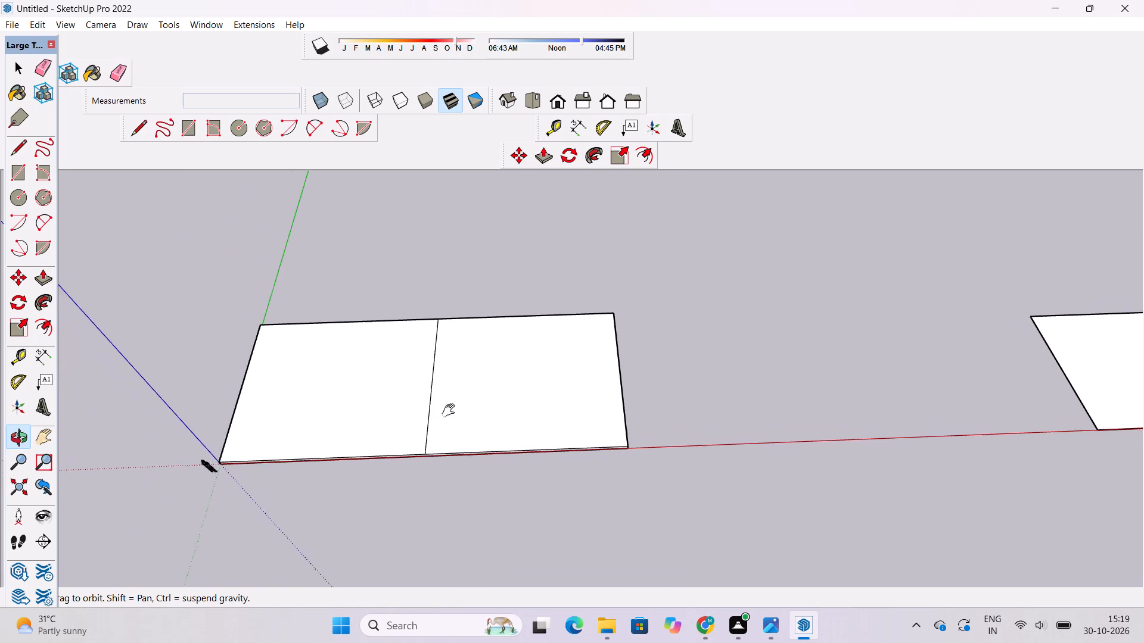
shift+drag(451, 411, 455, 413)
drag(490, 452, 493, 428)
drag(319, 436, 396, 427)
drag(440, 452, 437, 432)
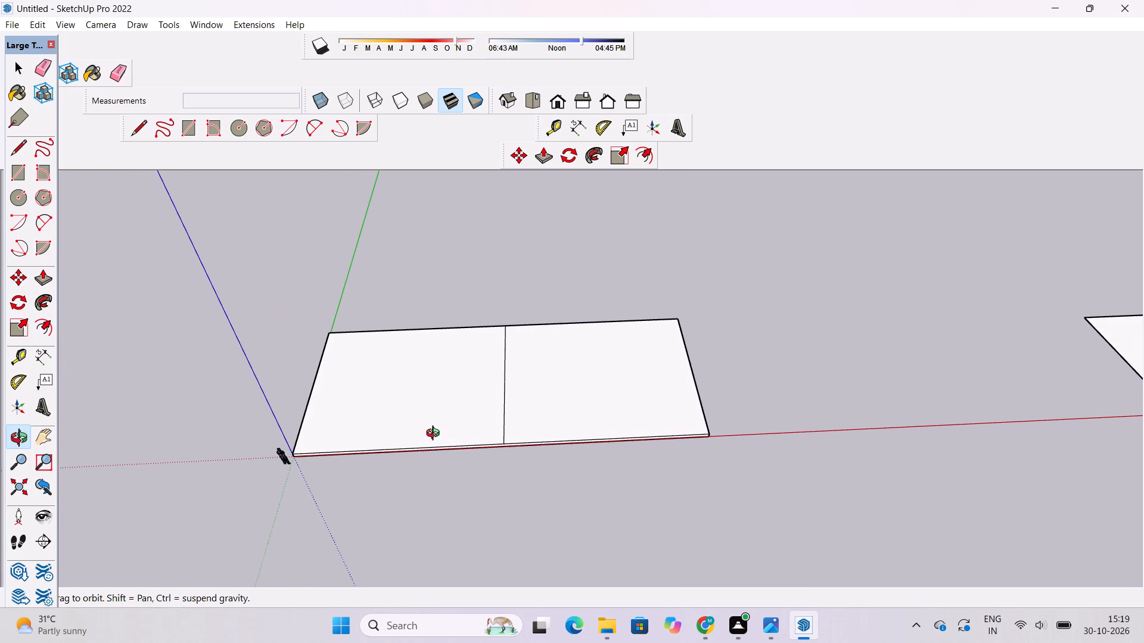
scroll(436, 435, up, 1)
shift+drag(454, 430, 421, 420)
shift+drag(492, 401, 418, 398)
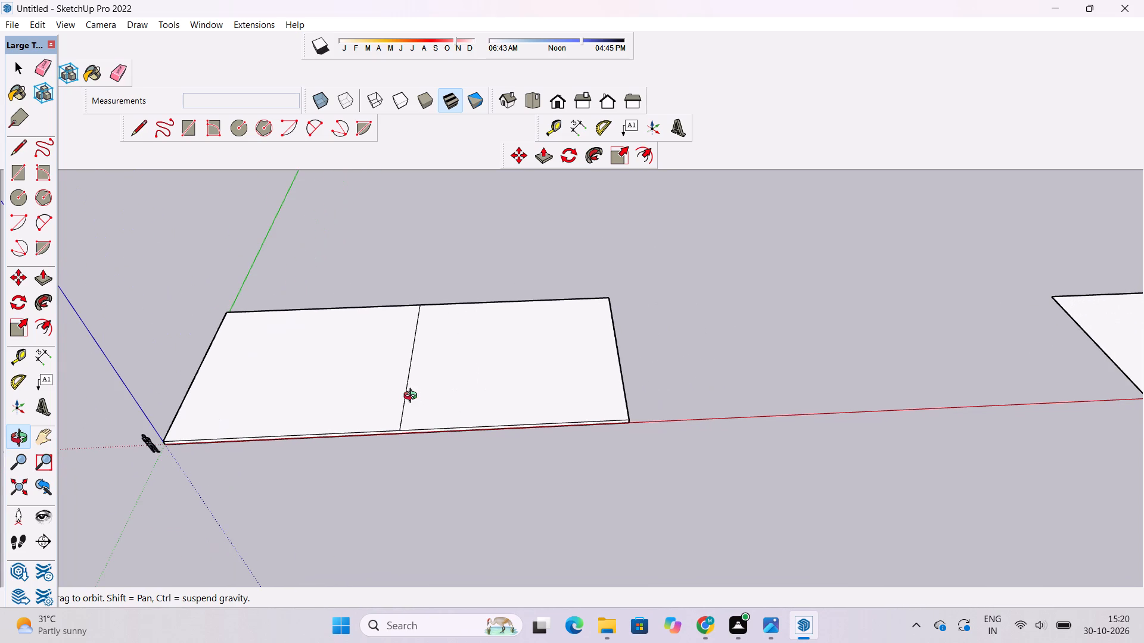
Move the entire divided slab about 55' 9" along the red axis, away from the origin and towards the spare face.
key(space)
triple_click(413, 397)
click(413, 397)
key(m)
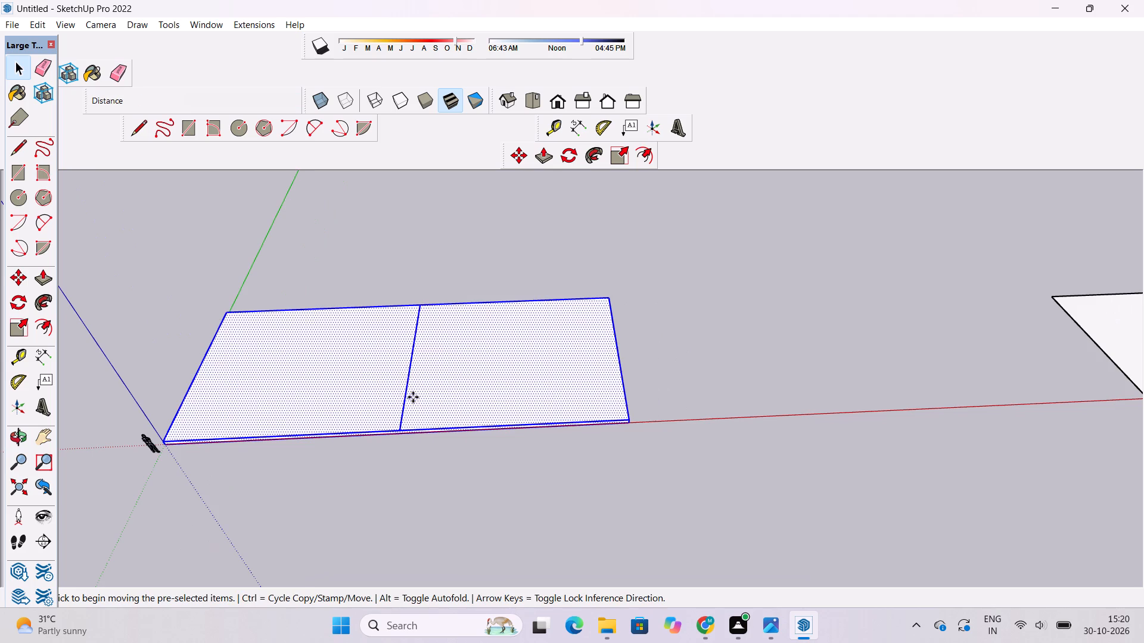
scroll(287, 398, down, 5)
scroll(561, 455, up, 16)
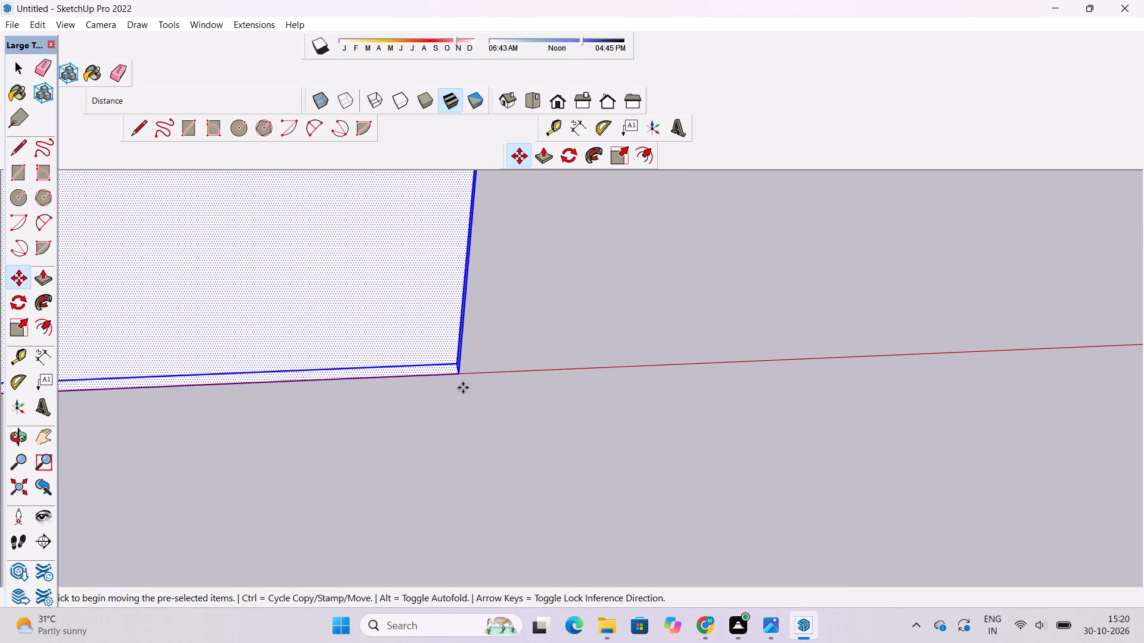
click(462, 376)
scroll(462, 376, down, 9)
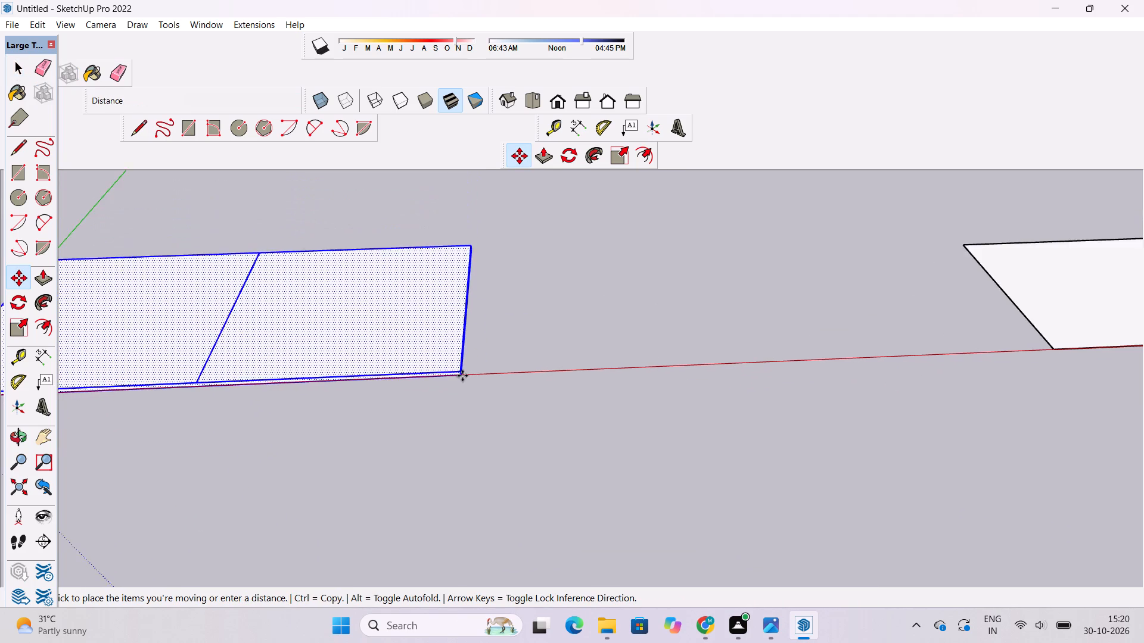
scroll(462, 376, down, 6)
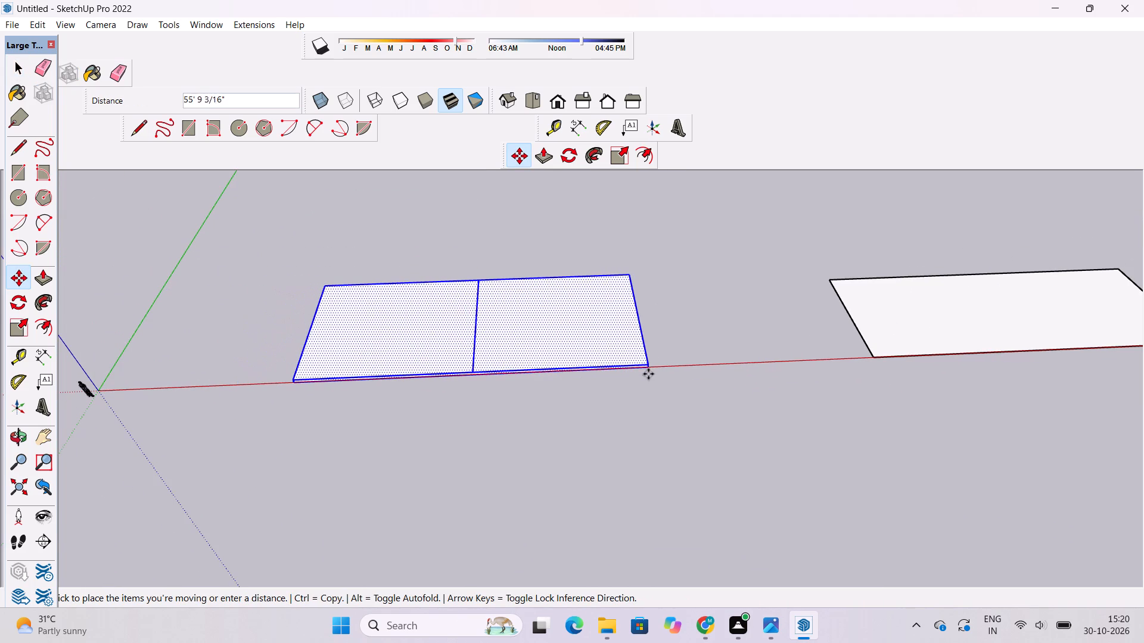
click(648, 374)
key(space)
click(660, 310)
key(o)
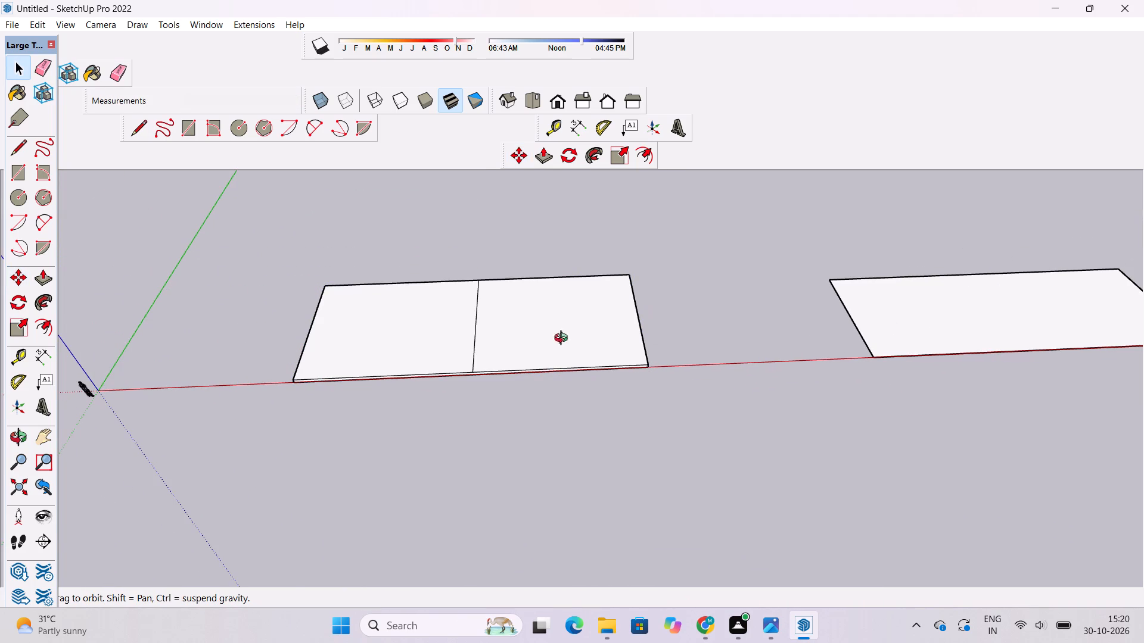
Erase the centre line dividing the slab's top face.
shift+drag(465, 386, 492, 372)
drag(493, 372, 596, 352)
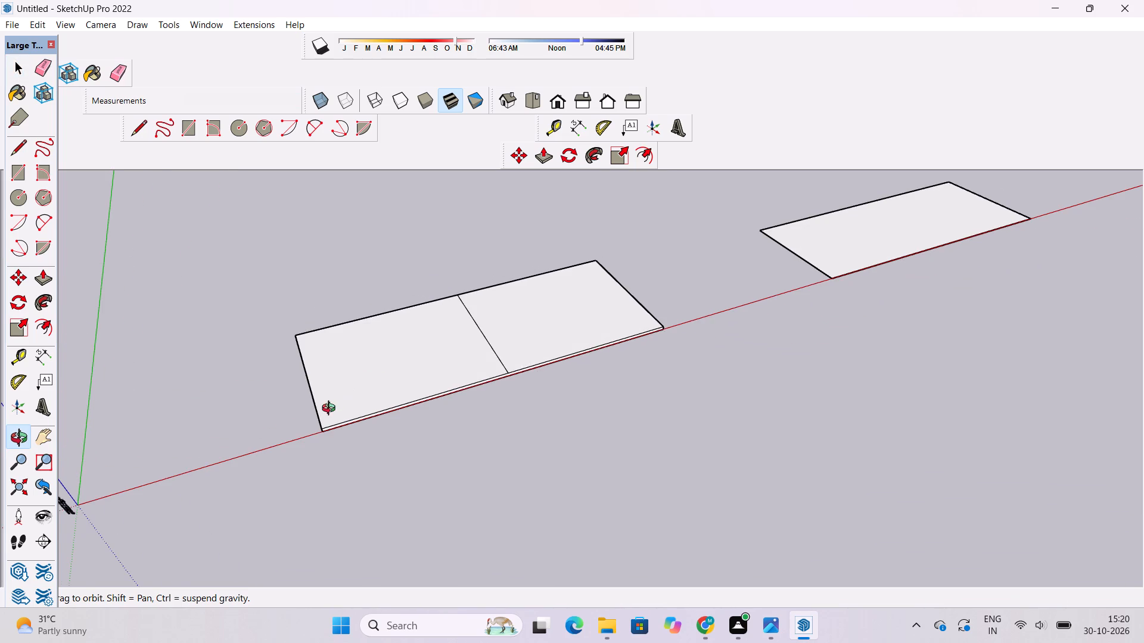
shift+drag(327, 413, 415, 404)
drag(400, 414, 366, 433)
drag(513, 358, 510, 386)
shift+drag(508, 388, 478, 404)
key(e)
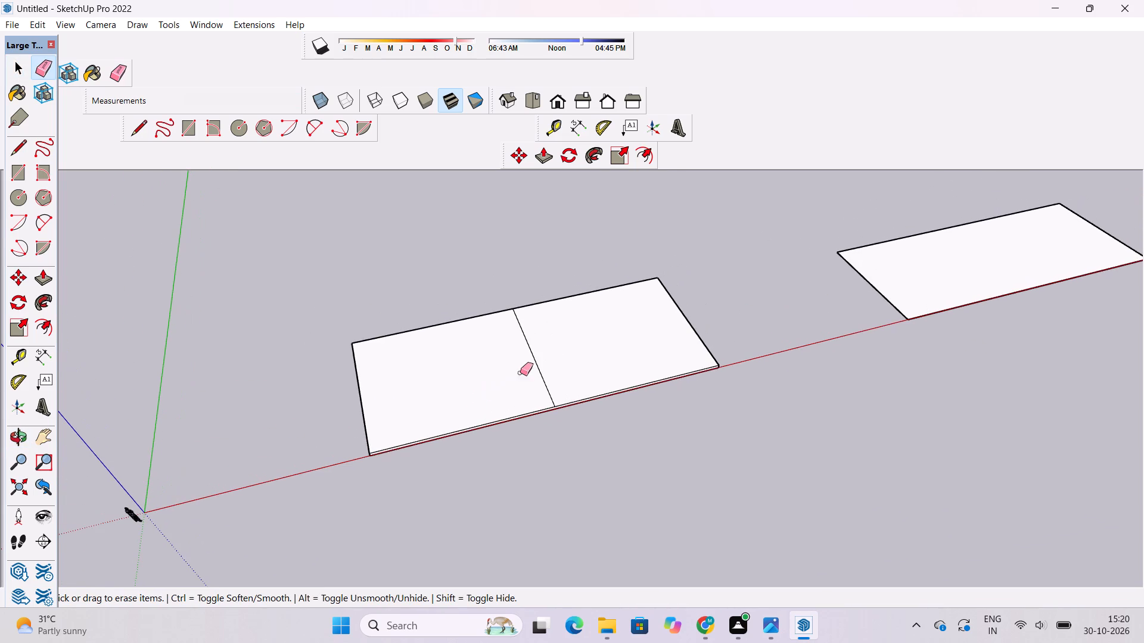
drag(538, 349, 536, 362)
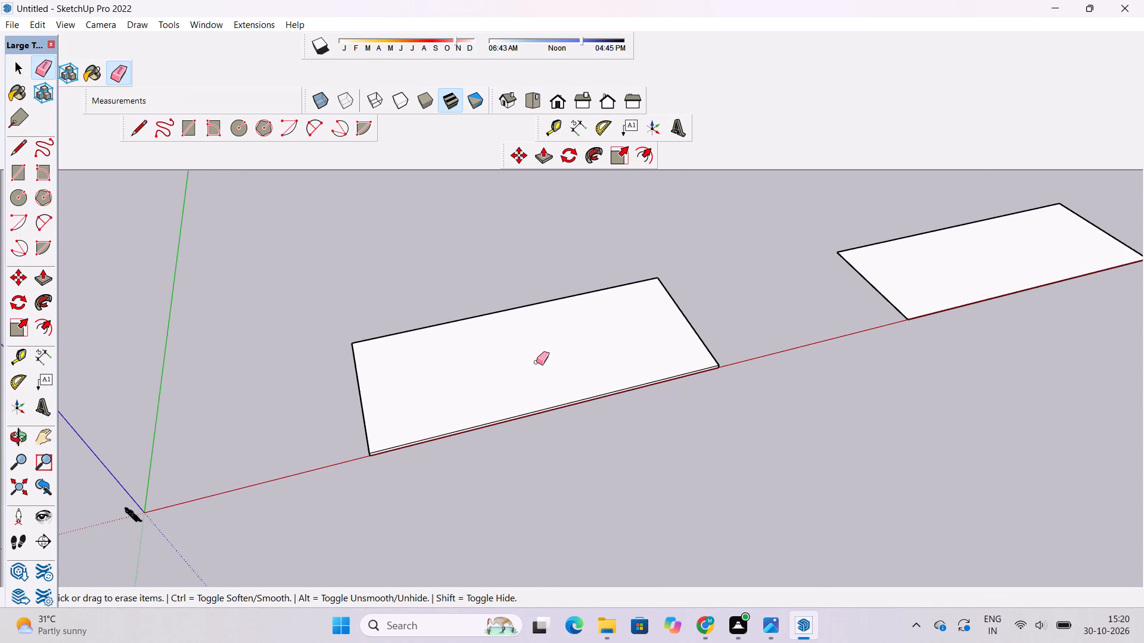
Push/Pull the slab's short end face nearest the origin outward by 7' to lengthen the slab.
key(o)
shift+drag(416, 402, 484, 356)
drag(502, 349, 573, 273)
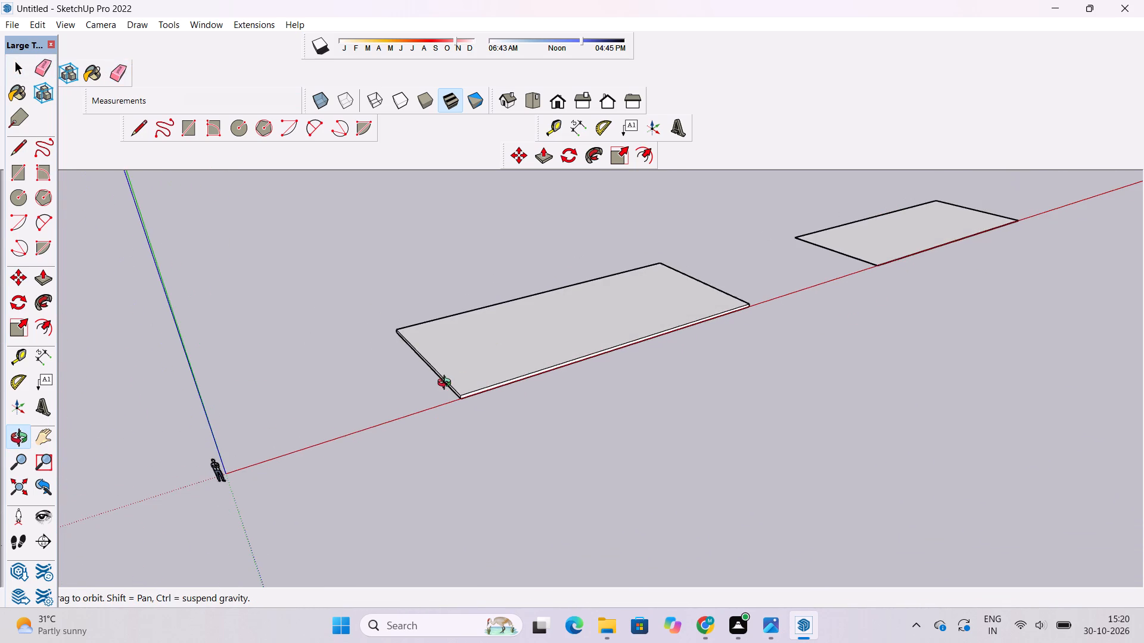
scroll(447, 385, up, 10)
shift+drag(449, 380, 423, 379)
drag(419, 381, 425, 390)
scroll(452, 407, up, 4)
shift+drag(474, 406, 436, 410)
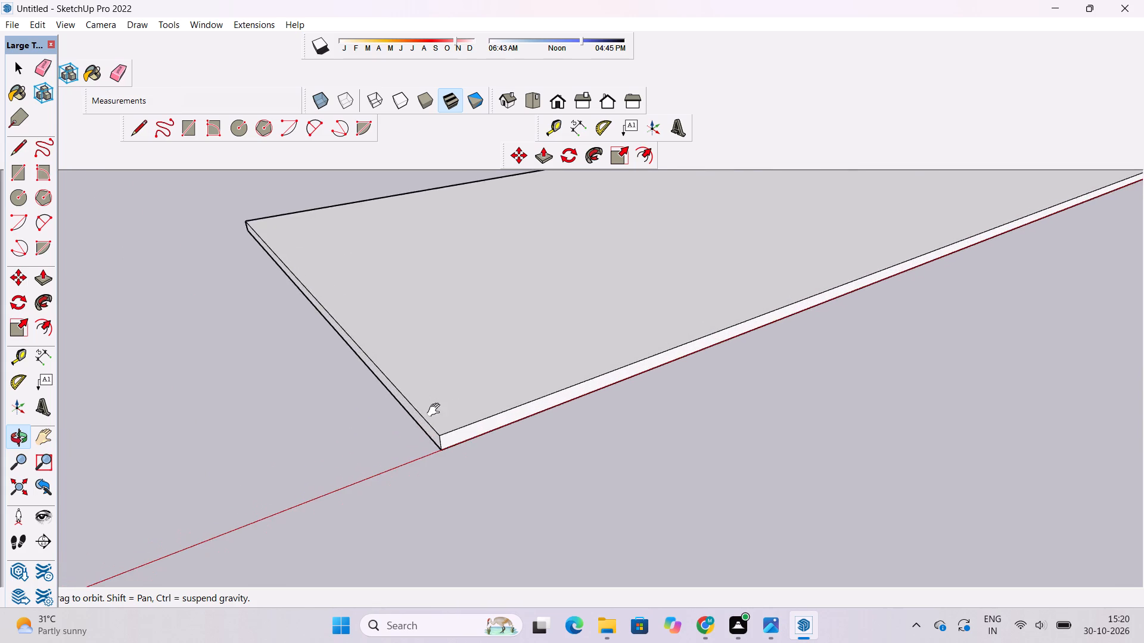
shift+drag(436, 410, 431, 405)
drag(430, 405, 443, 414)
key(p)
click(435, 437)
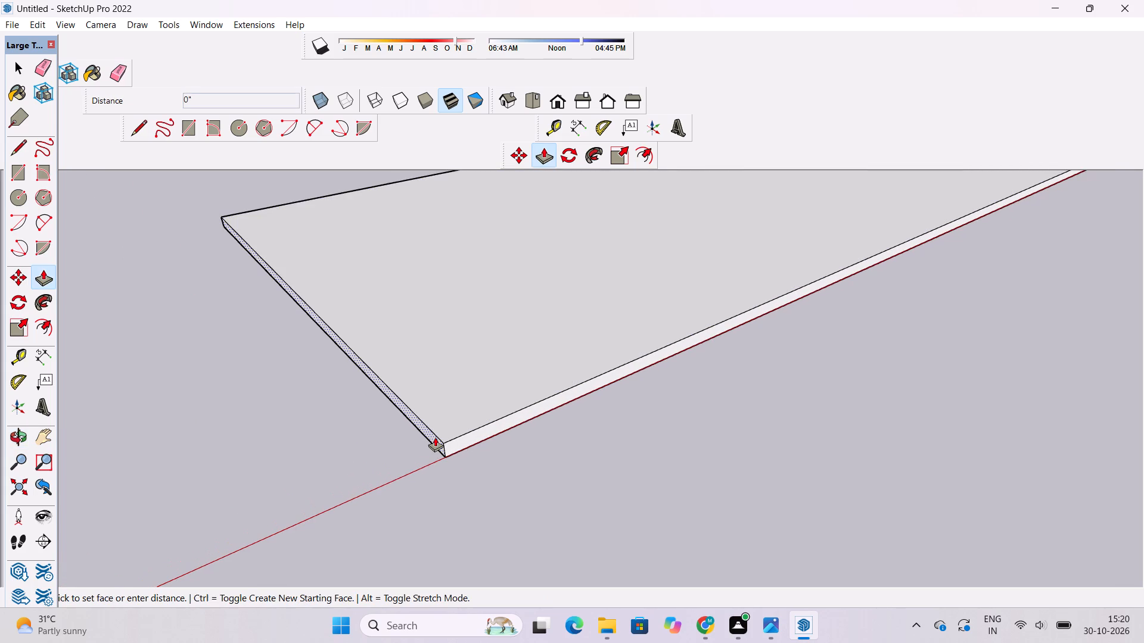
scroll(435, 437, down, 14)
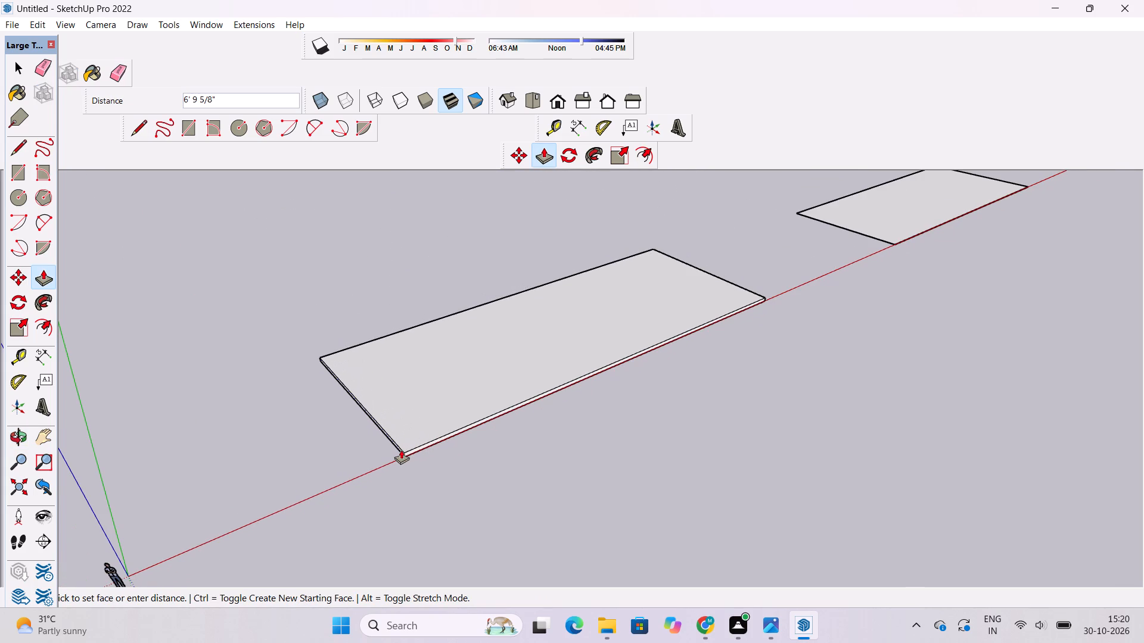
text(7')
key(Return)
key(space)
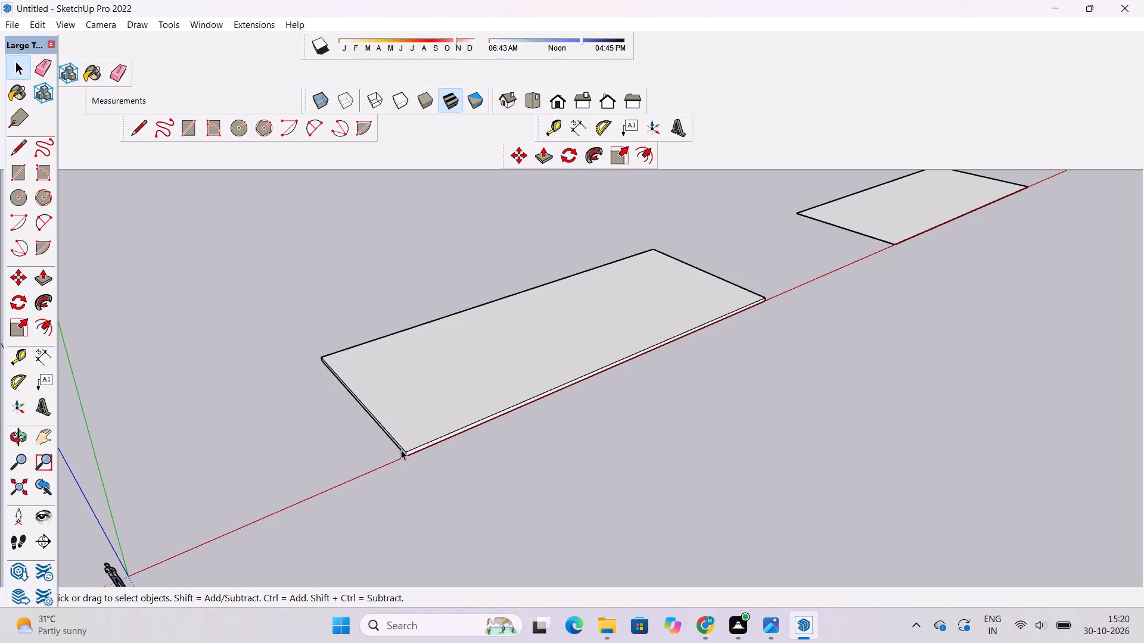
Place a guide across the slab's midpoint, 56' from its short edge nearest the spare face.
key(t)
scroll(218, 497, down, 5)
scroll(535, 363, up, 4)
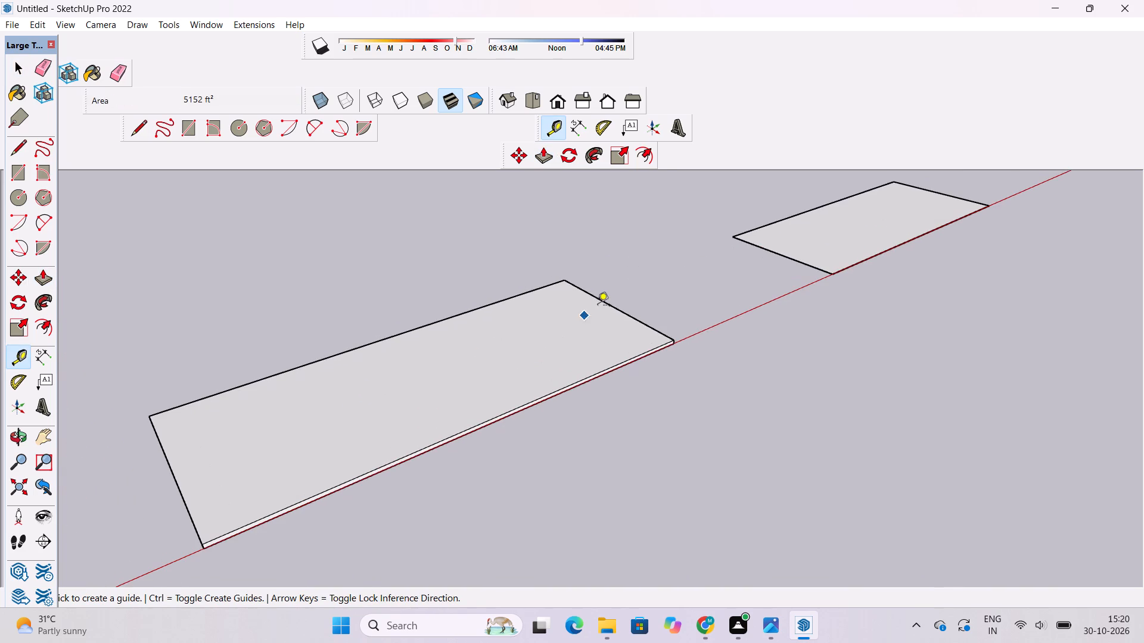
click(615, 308)
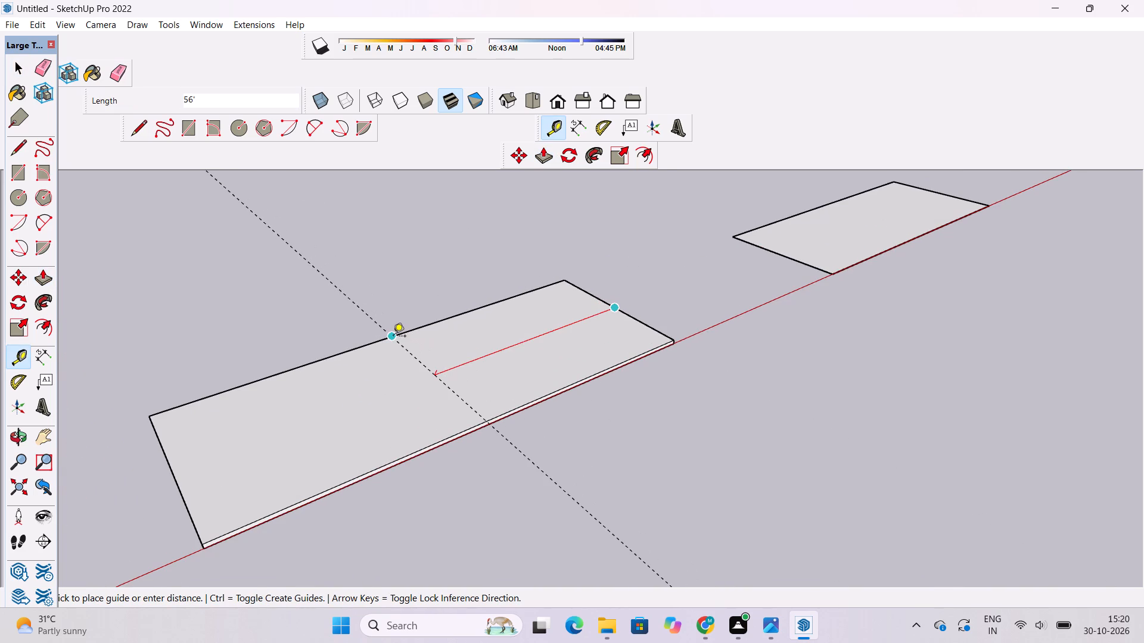
click(390, 336)
key(space)
Draw a 46' line along the guide between the slab's two long top edges, dividing the top face at its centre.
key(o)
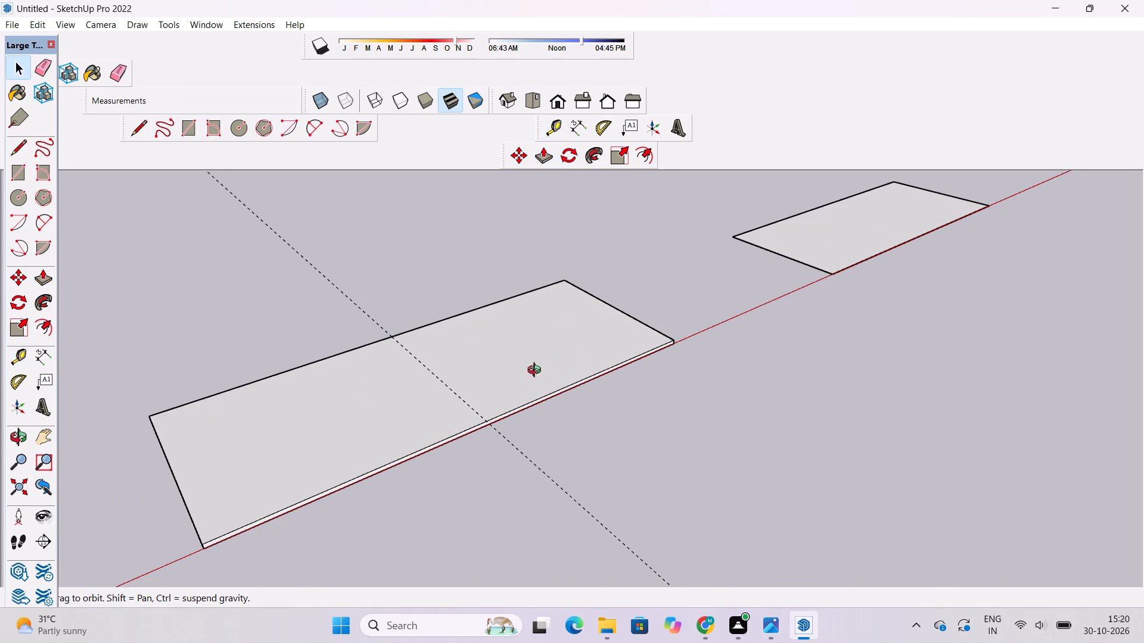
drag(524, 378, 381, 388)
scroll(443, 361, down, 3)
drag(475, 351, 475, 375)
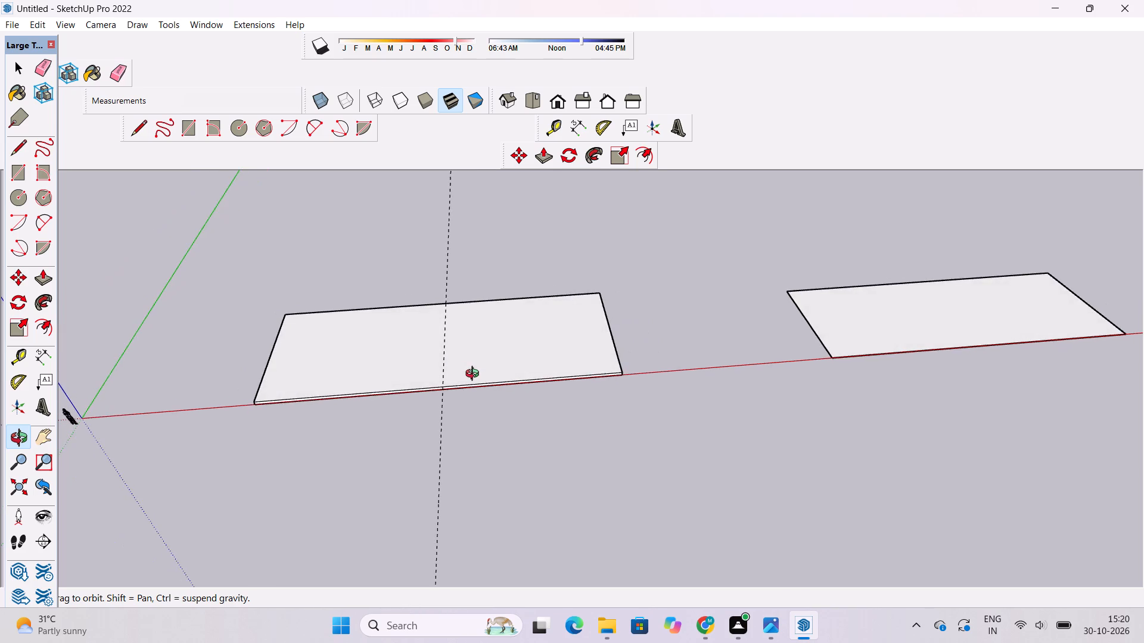
scroll(461, 373, up, 3)
shift+drag(461, 369, 459, 397)
drag(458, 398, 434, 358)
drag(434, 358, 468, 420)
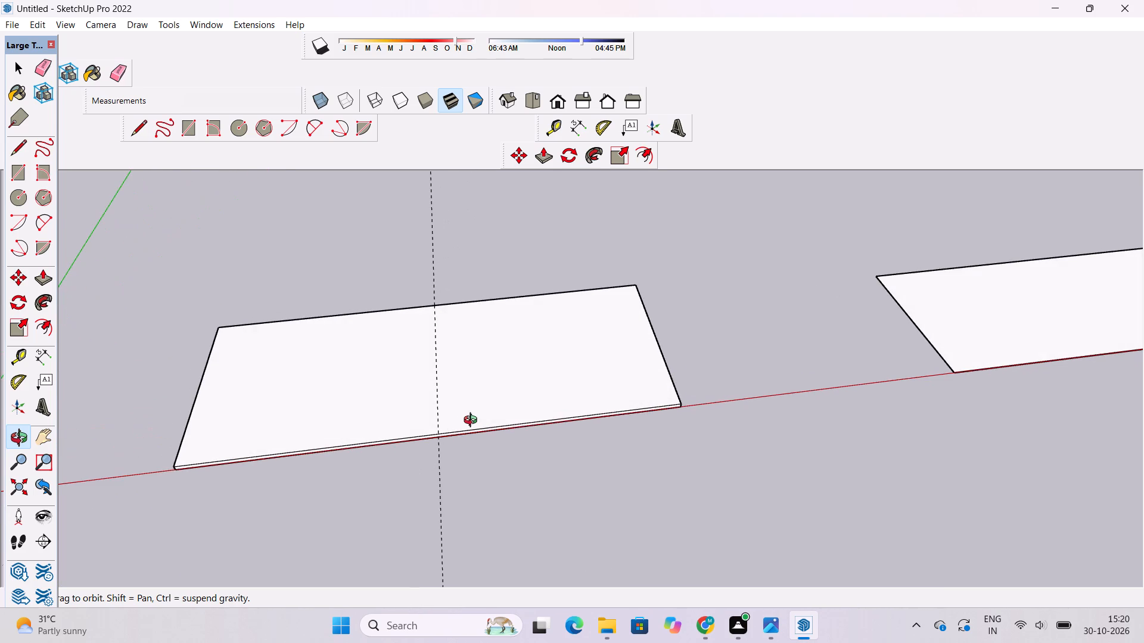
scroll(465, 419, up, 2)
shift+click(460, 404)
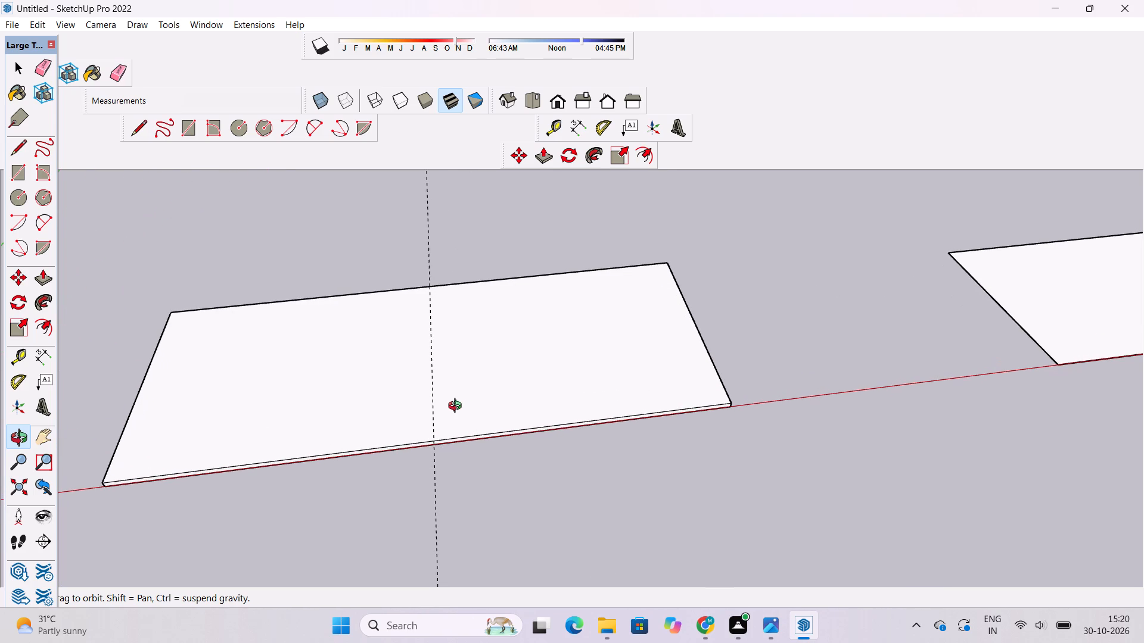
shift+drag(456, 407, 456, 420)
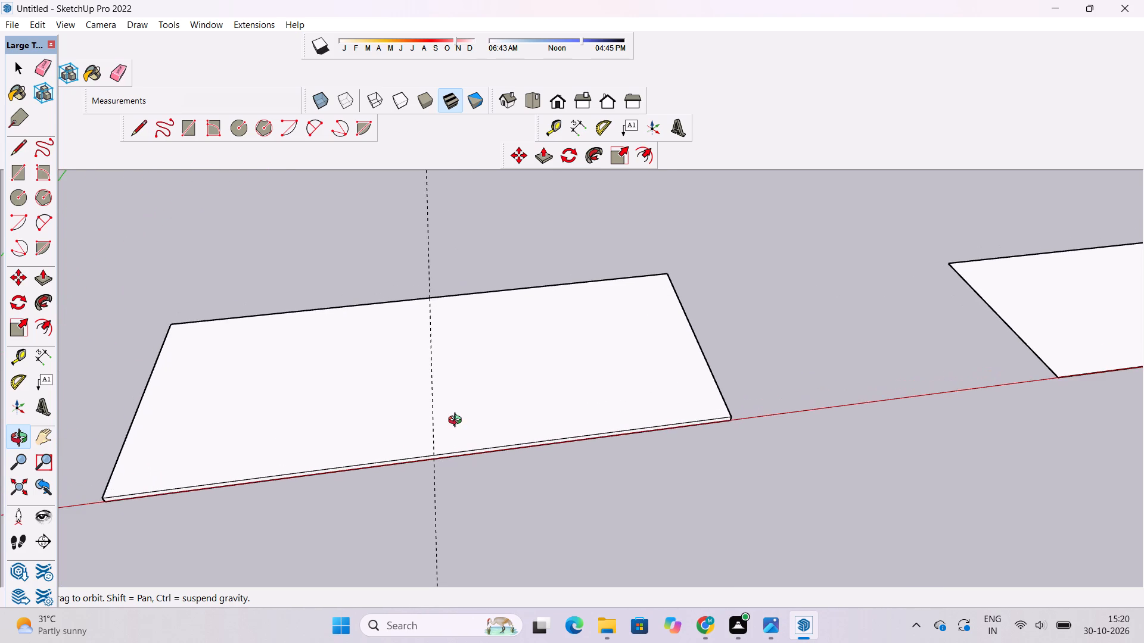
drag(428, 431, 363, 429)
shift+drag(361, 428, 391, 439)
drag(403, 439, 426, 434)
shift+drag(445, 416, 445, 423)
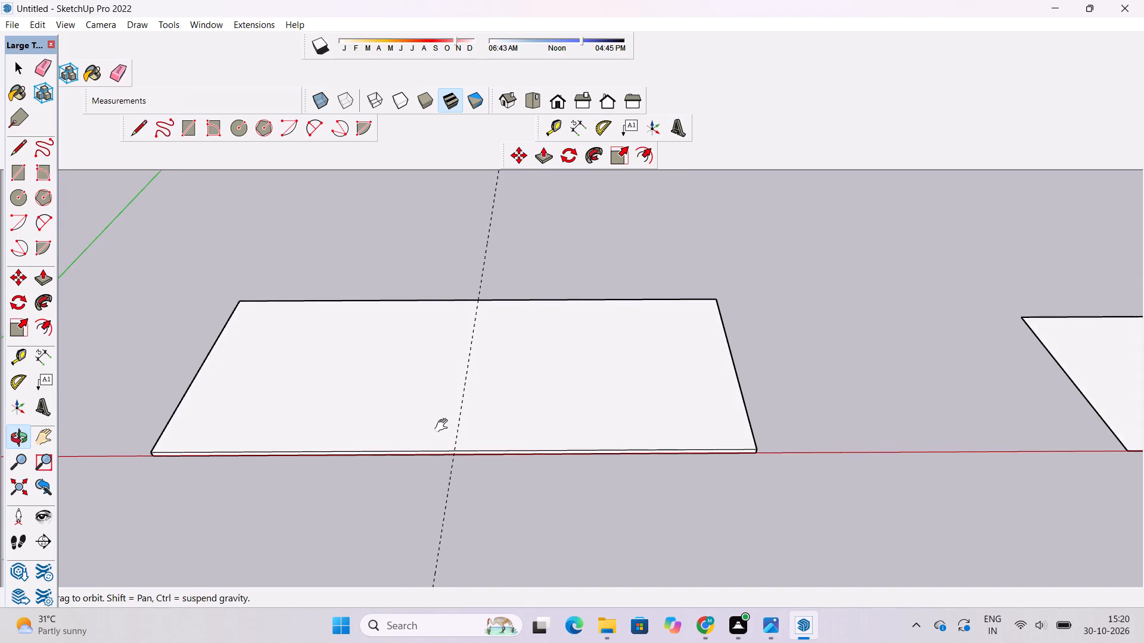
drag(446, 426, 471, 426)
scroll(473, 415, down, 3)
shift+drag(483, 409, 461, 445)
key(l)
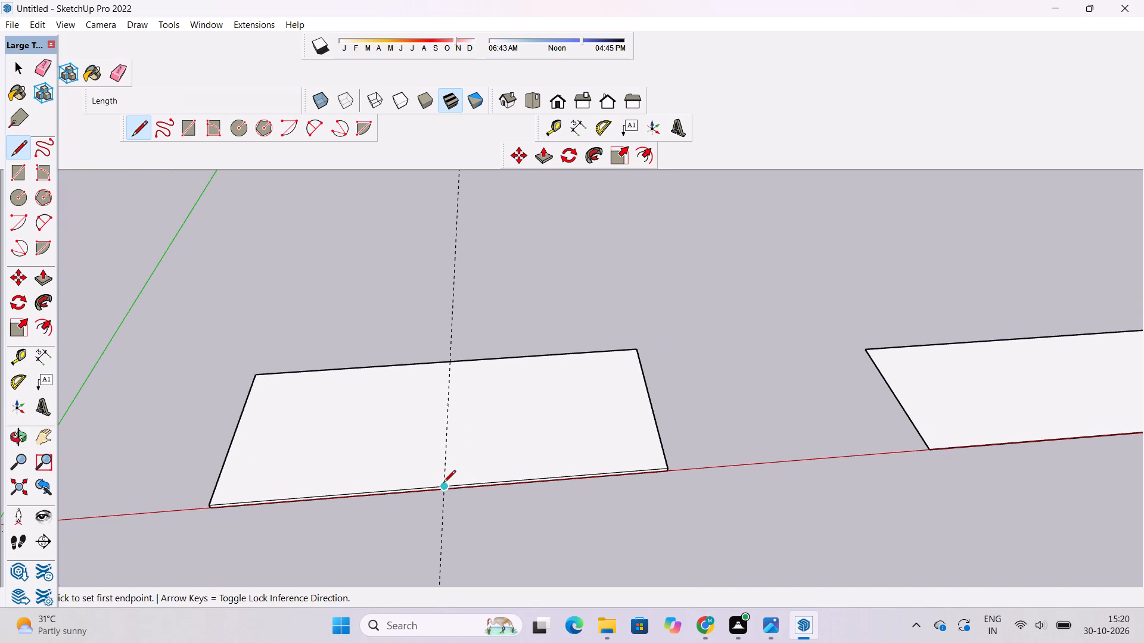
click(443, 486)
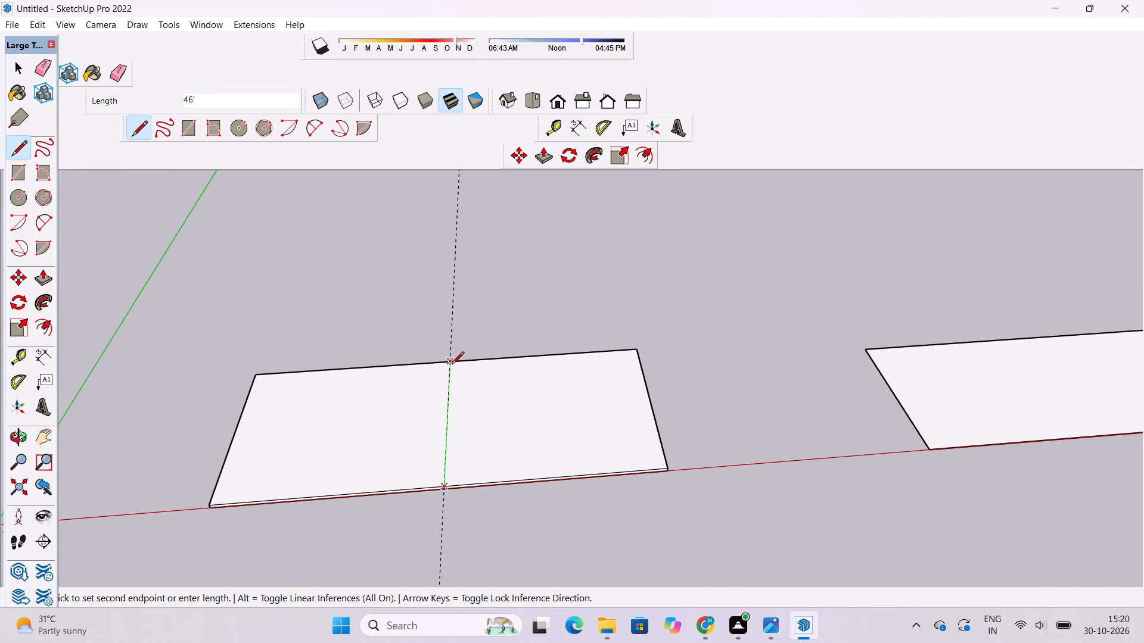
click(452, 365)
key(space)
Erase the construction guide running through the slab's centre.
text(e)
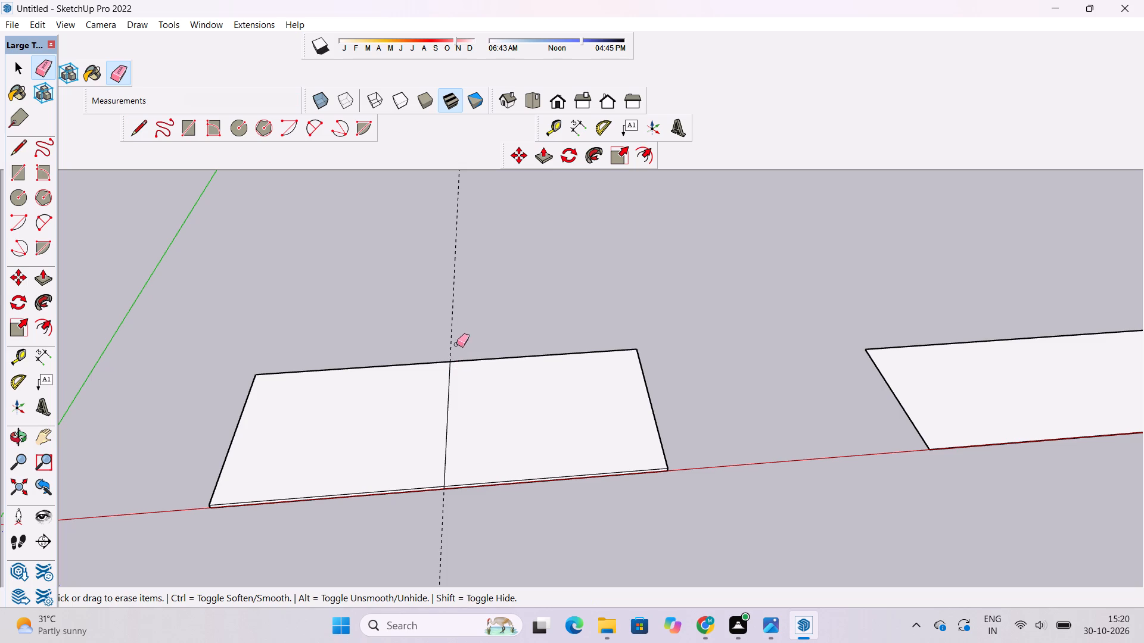
drag(451, 338, 445, 331)
key(space)
Move the entire divided slab along the green axis, away from the red axis, using its bottom corner as the base point.
text(o)
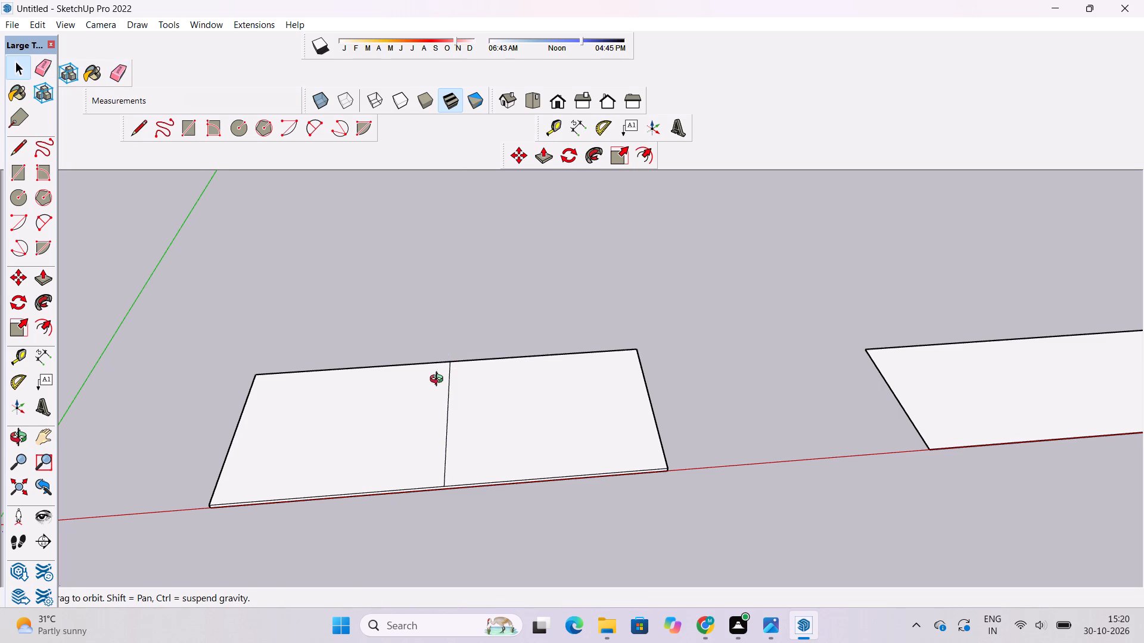
shift+drag(436, 385, 445, 376)
scroll(414, 450, up, 3)
scroll(461, 397, down, 4)
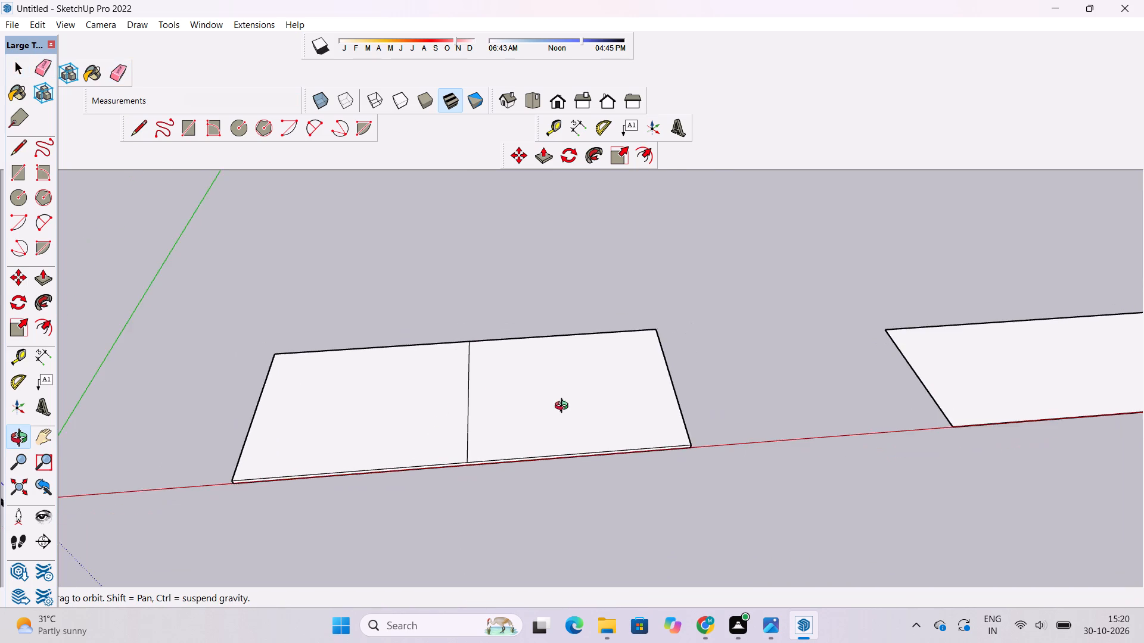
drag(564, 407, 345, 468)
shift+drag(570, 374, 436, 426)
shift+scroll(429, 430, up, 3)
shift+drag(440, 430, 474, 430)
click(474, 430)
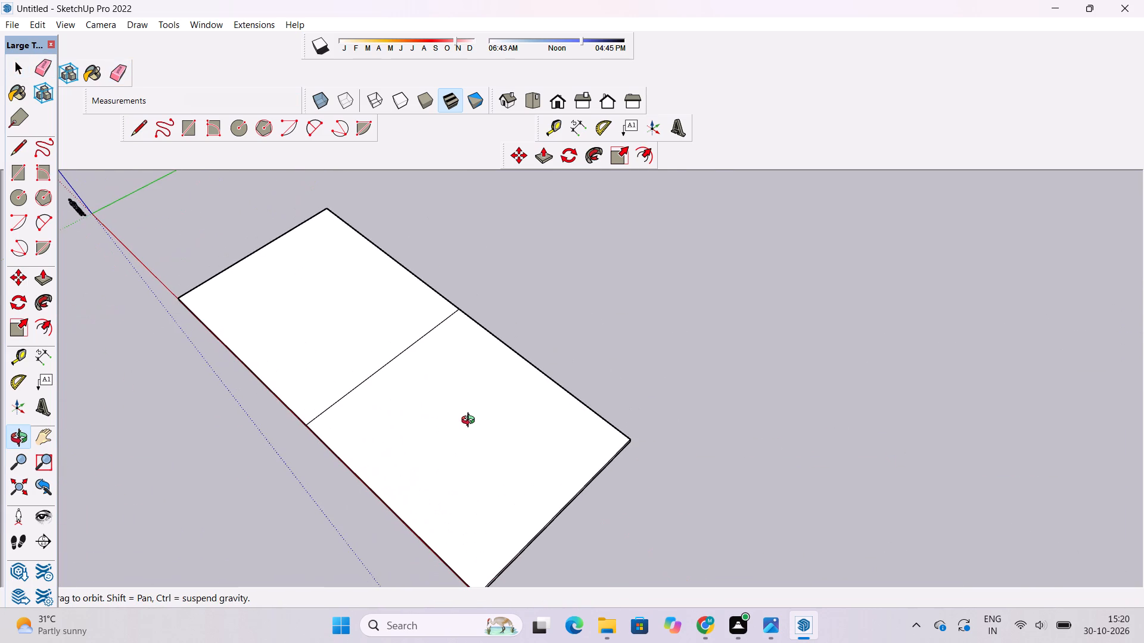
key(space)
scroll(453, 380, down, 4)
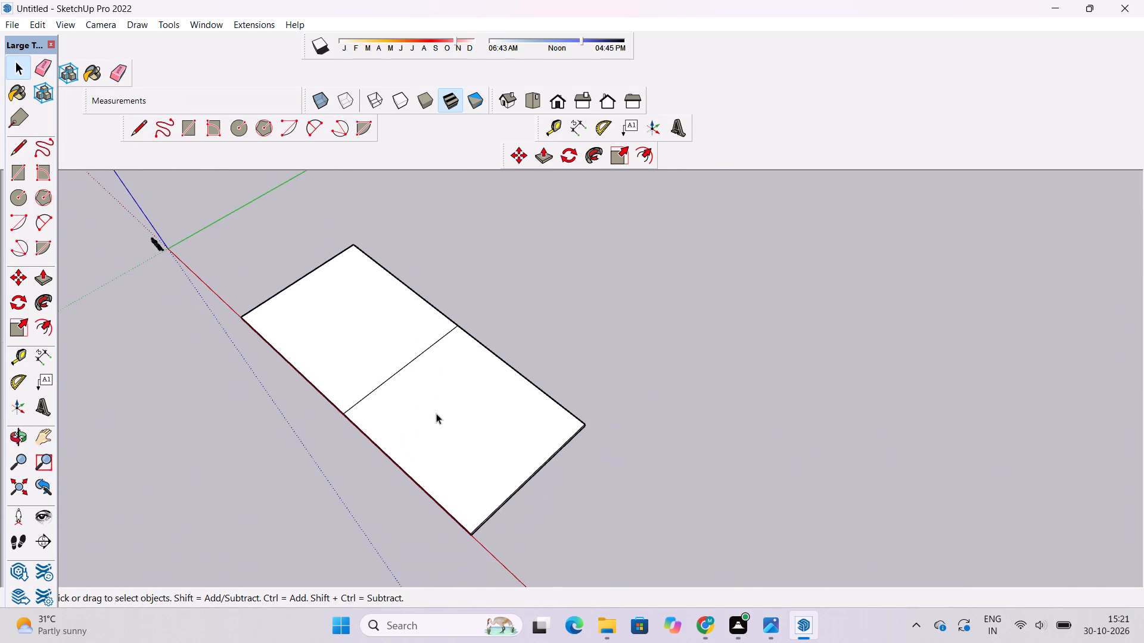
triple_click(436, 413)
triple_click(436, 413)
key(m)
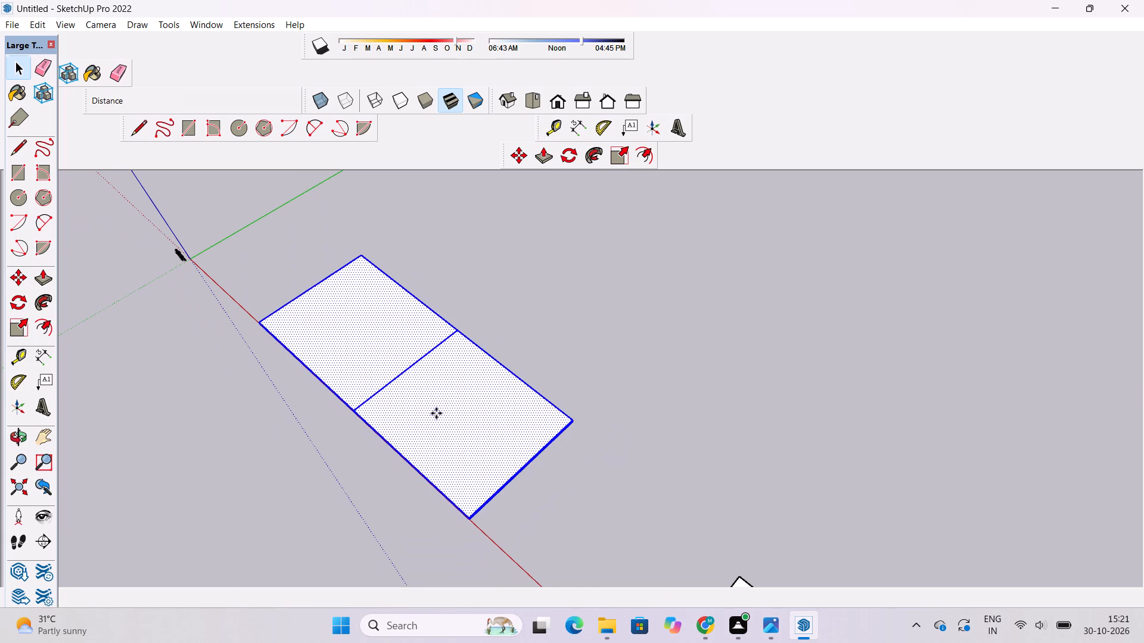
scroll(475, 525, up, 11)
scroll(181, 484, down, 4)
scroll(352, 510, up, 3)
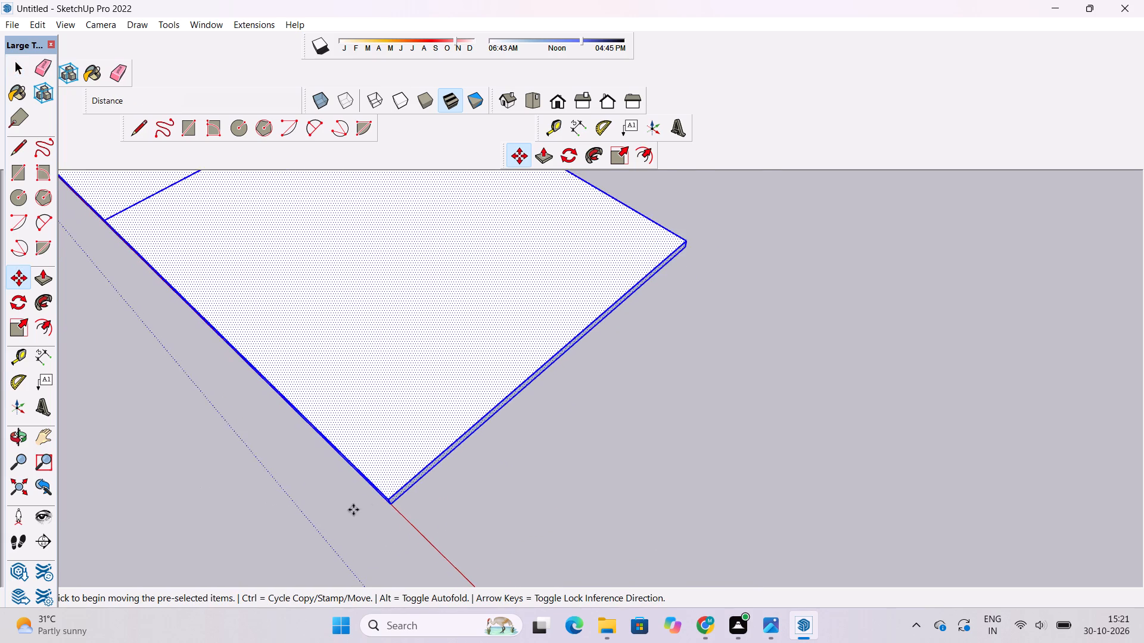
scroll(353, 510, up, 5)
click(391, 504)
scroll(391, 504, down, 13)
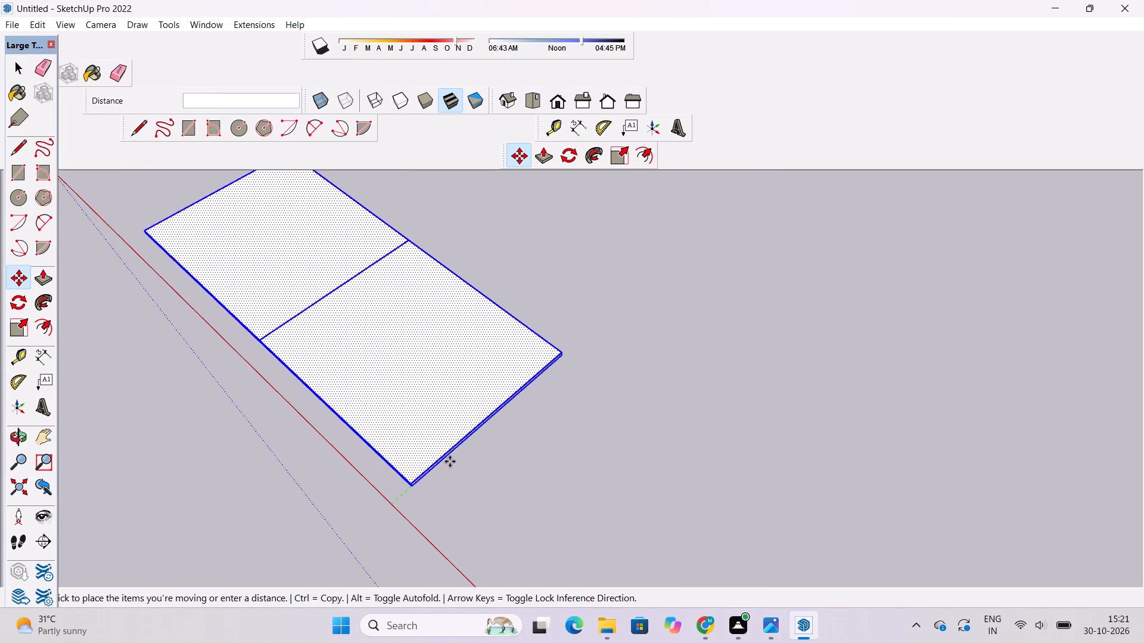
click(467, 451)
key(space)
click(481, 447)
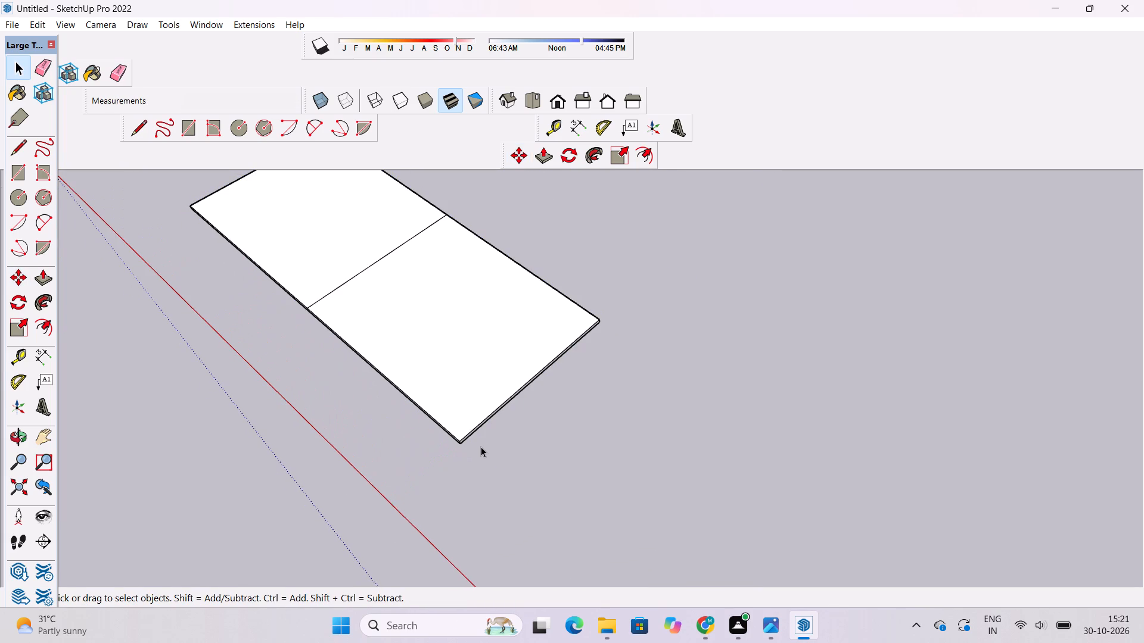
Place a guide on the slab's top face, 6' inside the long edge farthest from the red axis.
key(o)
shift+drag(369, 484, 602, 329)
scroll(303, 412, up, 1)
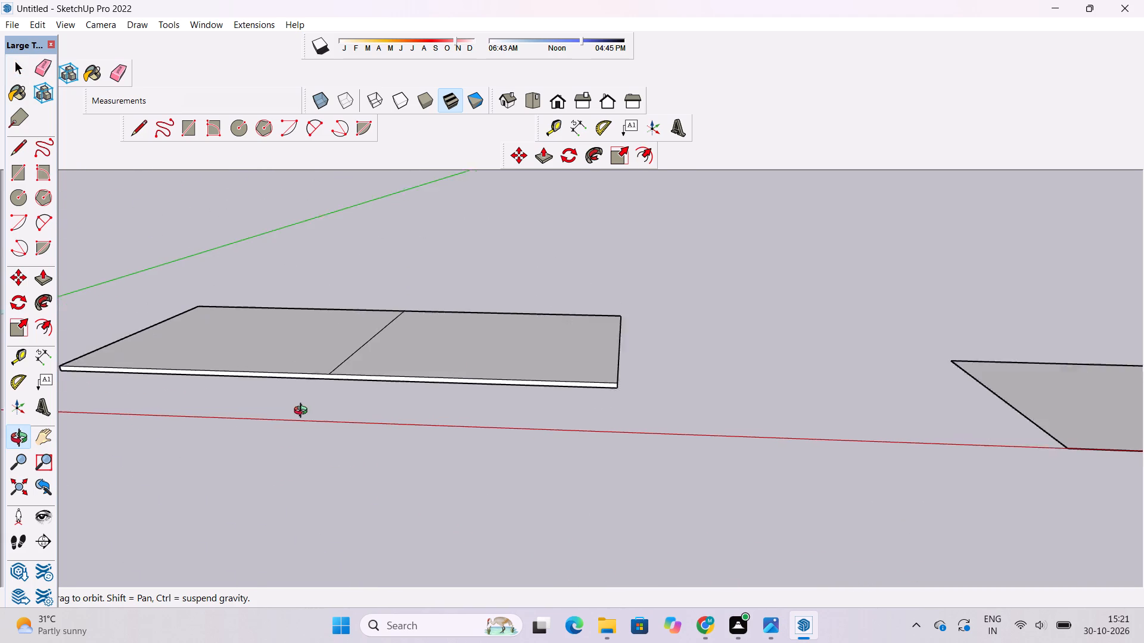
scroll(303, 412, up, 1)
shift+drag(303, 414, 383, 418)
drag(395, 418, 409, 475)
scroll(406, 406, down, 4)
shift+drag(406, 407, 416, 438)
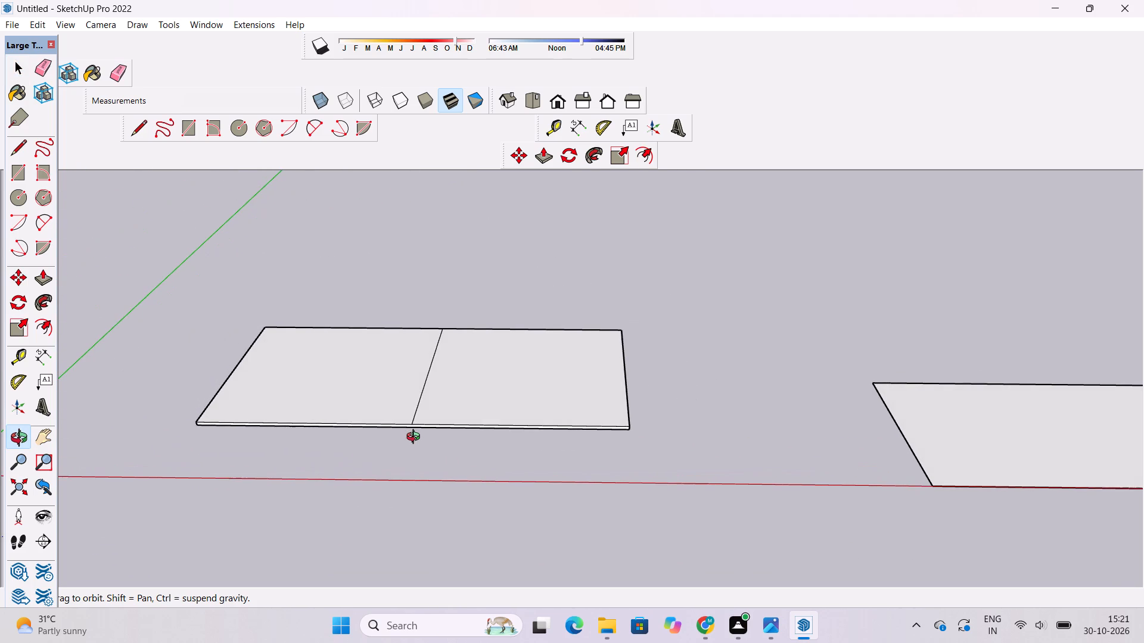
scroll(372, 410, up, 1)
shift+drag(372, 410, 405, 409)
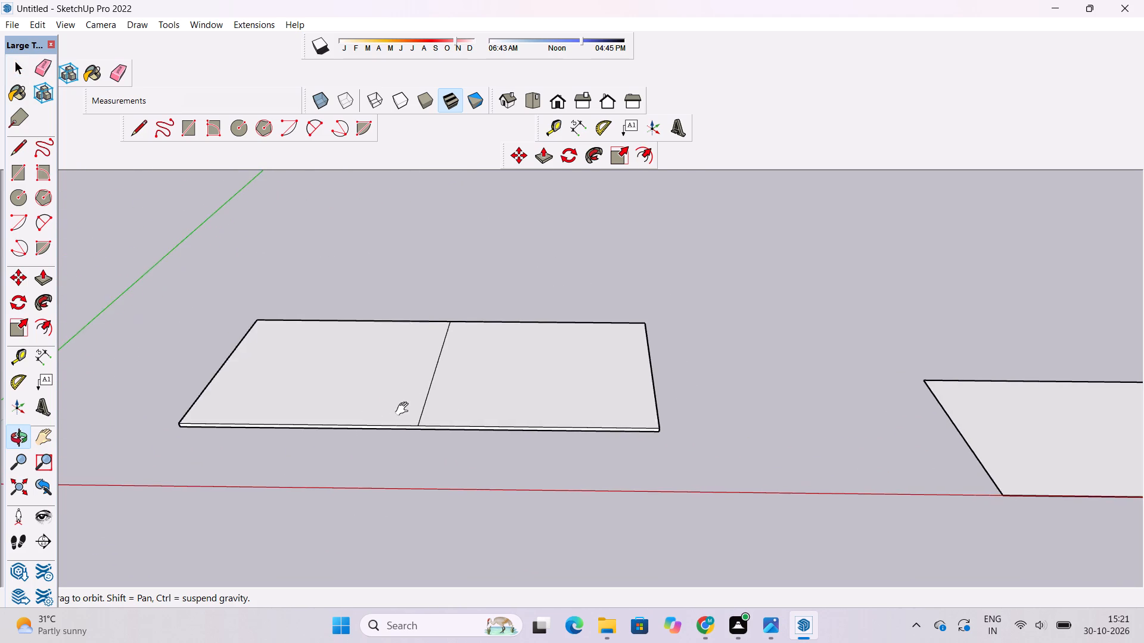
shift+drag(405, 409, 422, 409)
shift+drag(423, 409, 431, 431)
shift+drag(381, 426, 409, 463)
drag(405, 467, 399, 474)
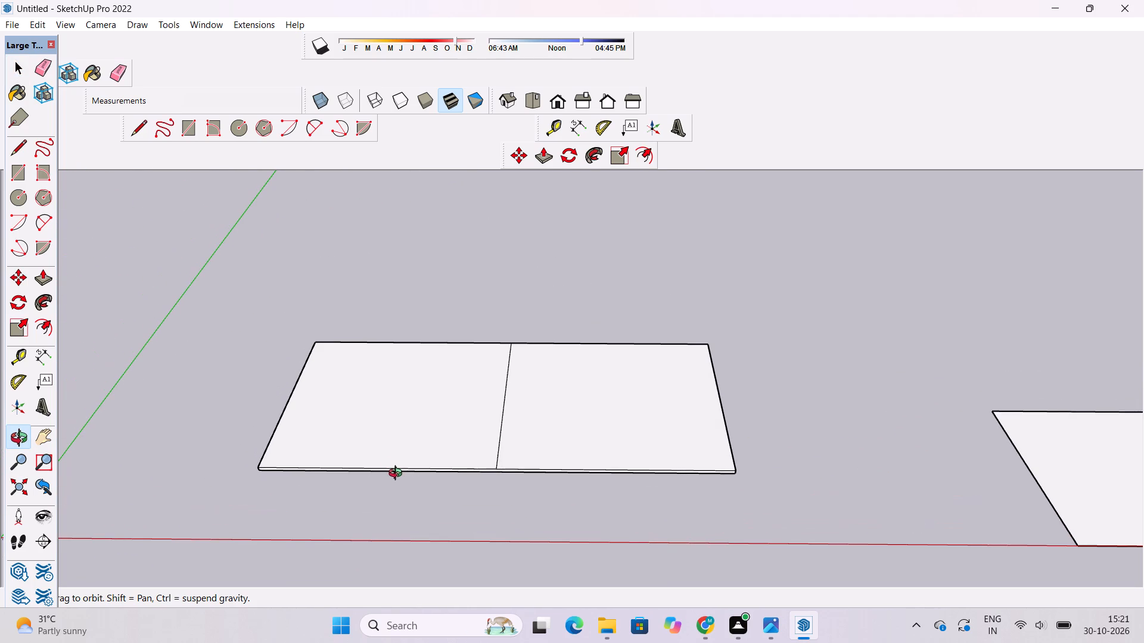
shift+drag(398, 450, 404, 459)
drag(406, 470, 395, 550)
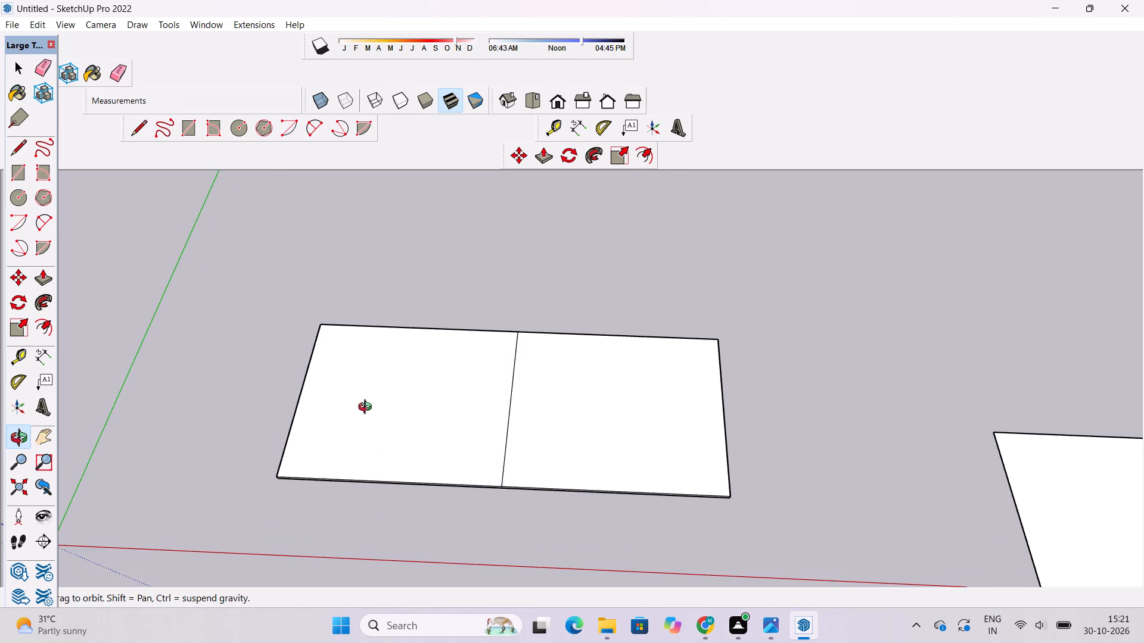
scroll(368, 404, up, 1)
shift+drag(382, 426, 389, 442)
shift+drag(372, 420, 399, 442)
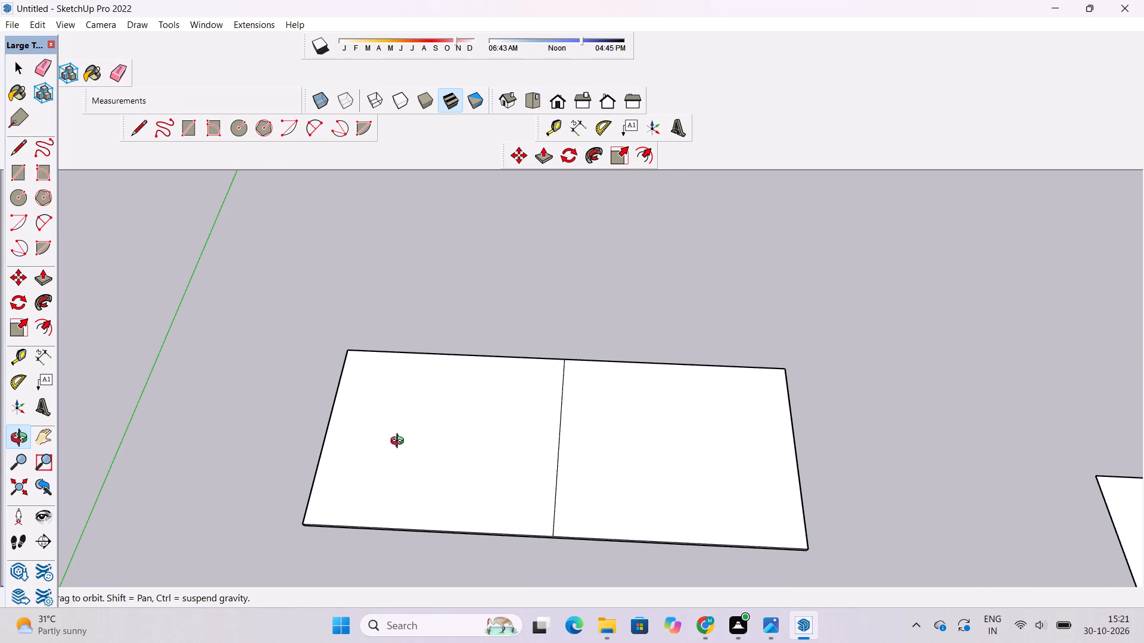
key(t)
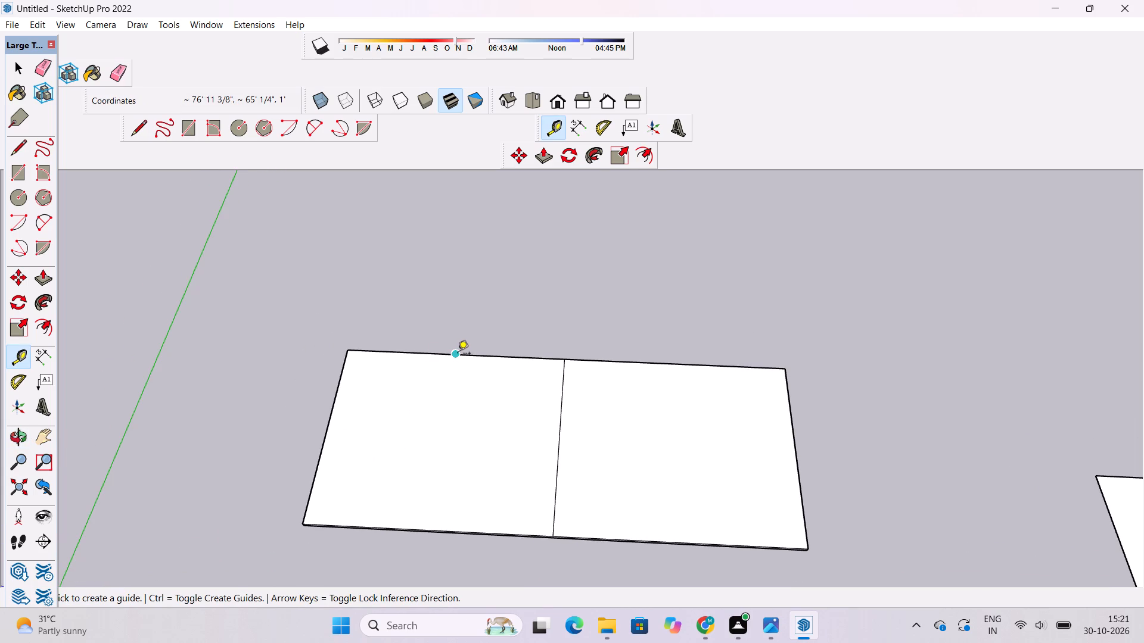
click(456, 355)
scroll(453, 373, up, 3)
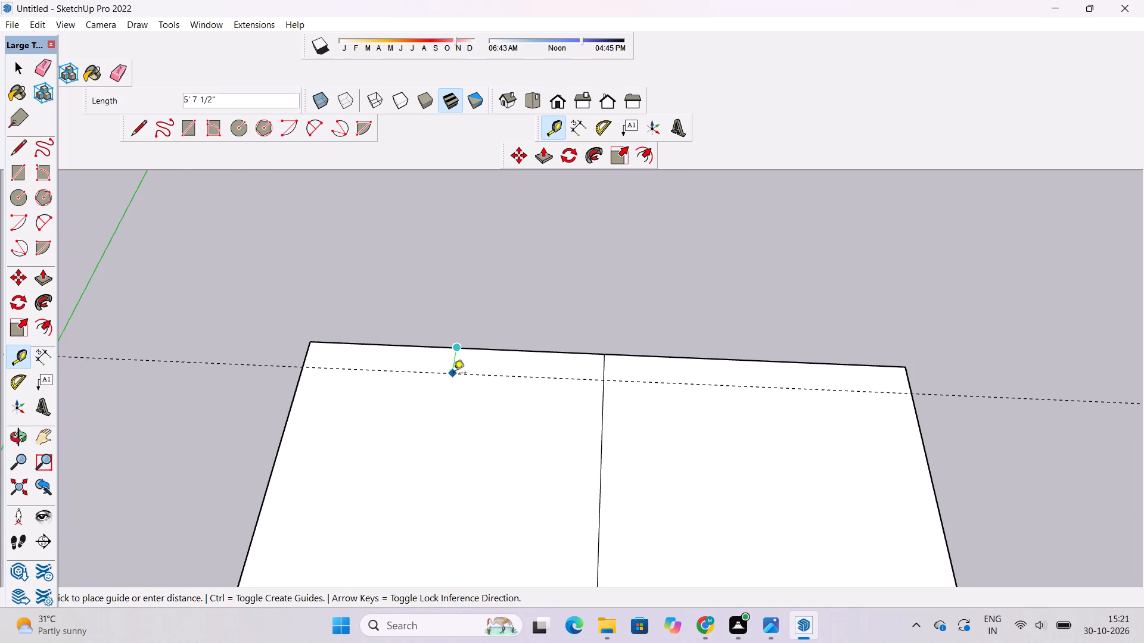
text(6')
key(Return)
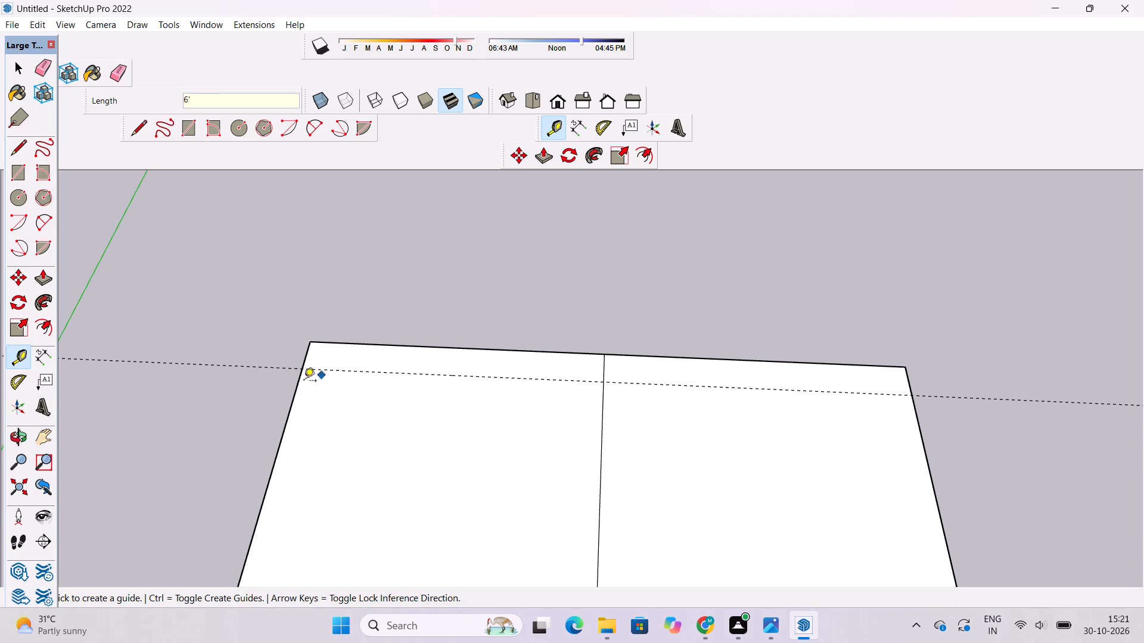
Place a guide 7' inside the slab's short edge nearest the green axis.
click(299, 388)
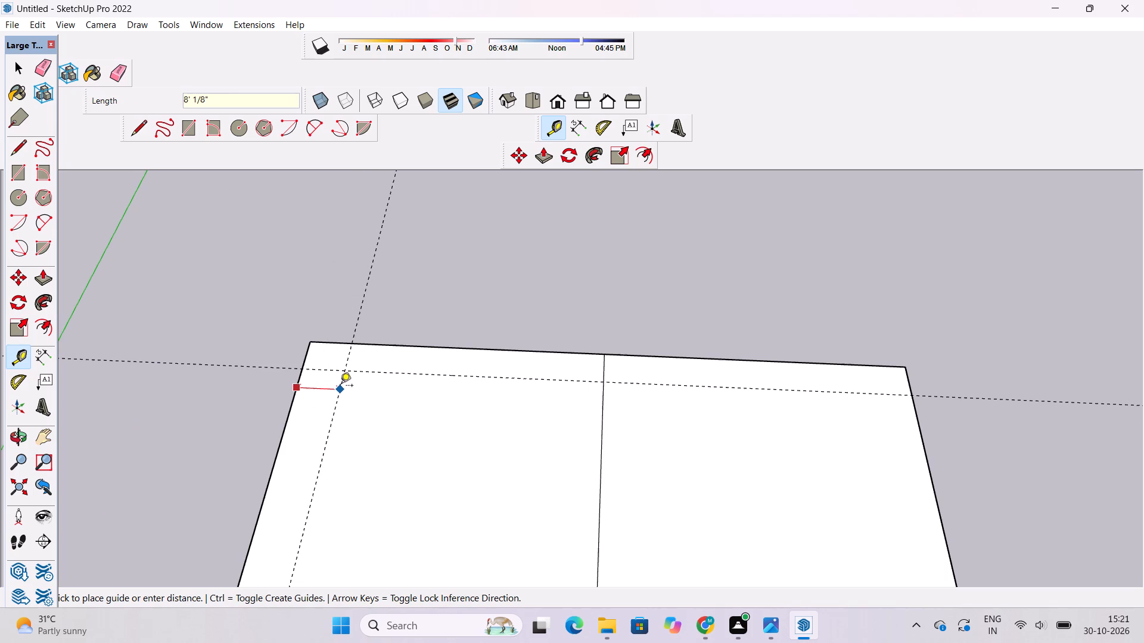
scroll(342, 379, down, 4)
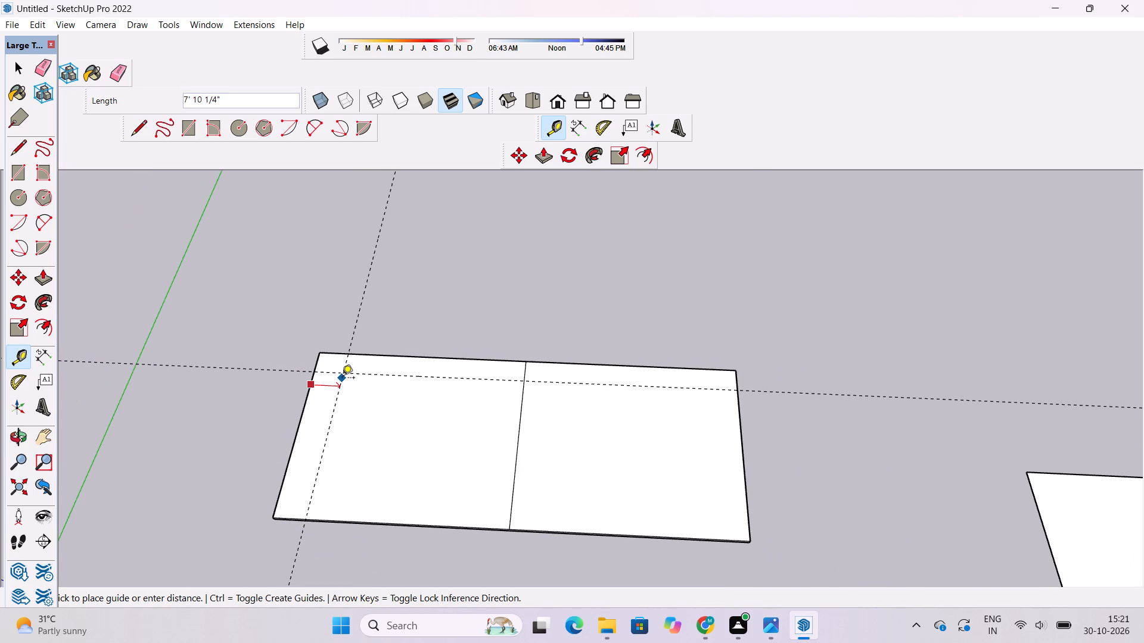
text(7')
key(Return)
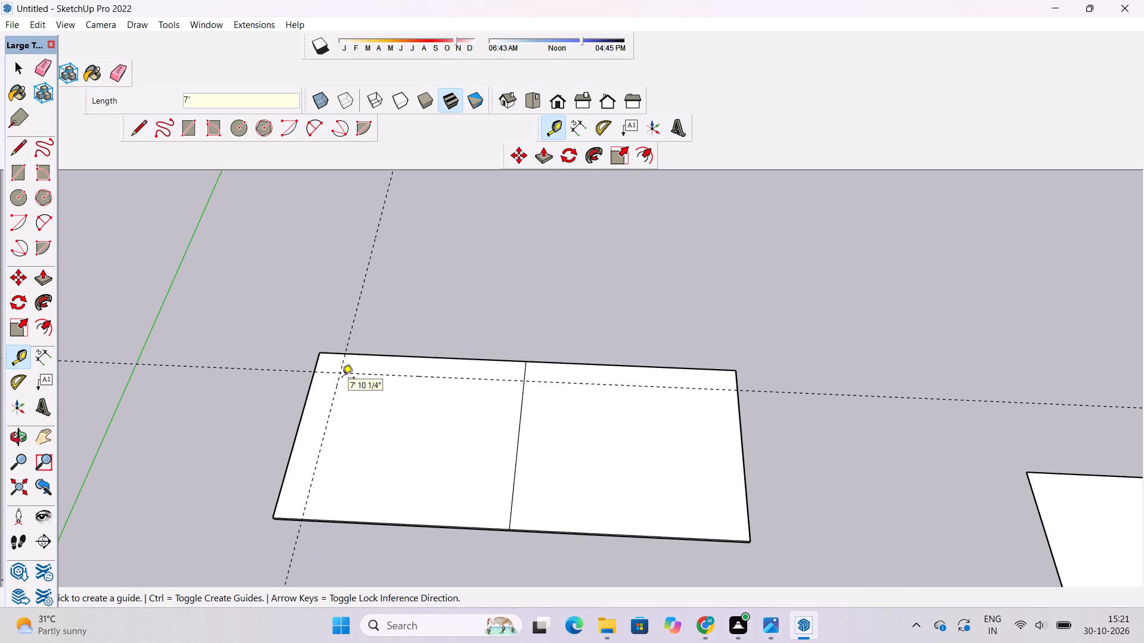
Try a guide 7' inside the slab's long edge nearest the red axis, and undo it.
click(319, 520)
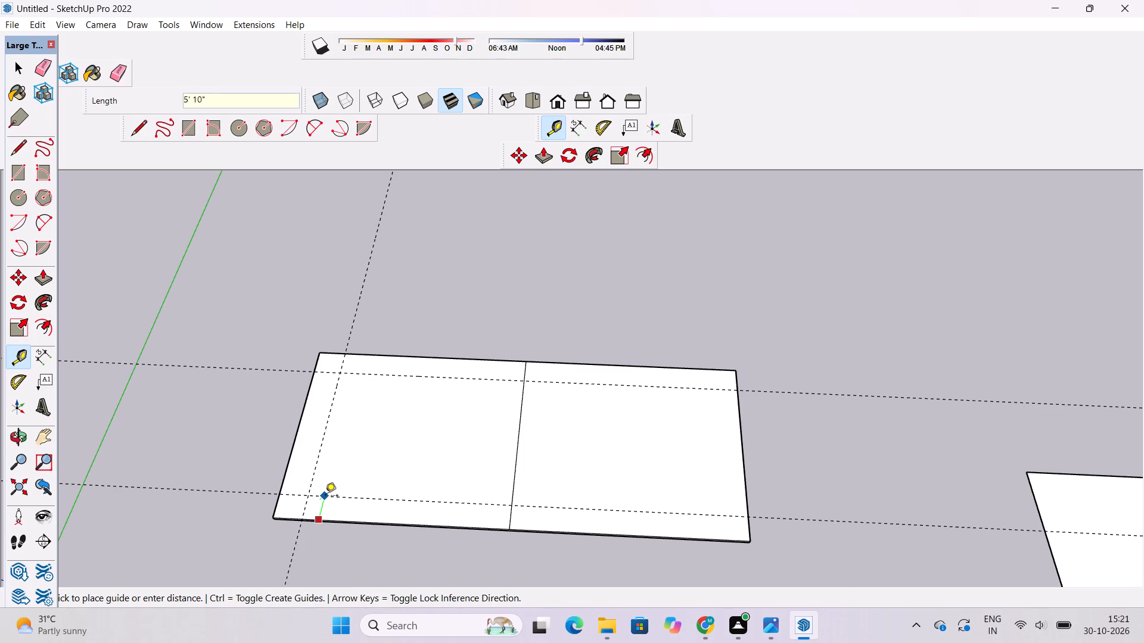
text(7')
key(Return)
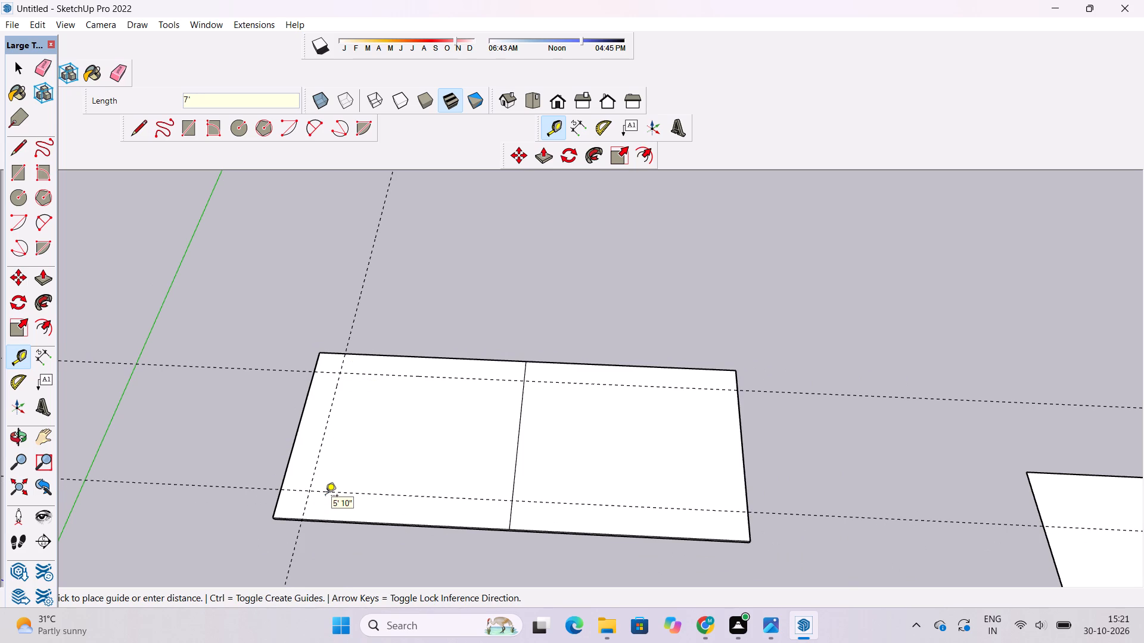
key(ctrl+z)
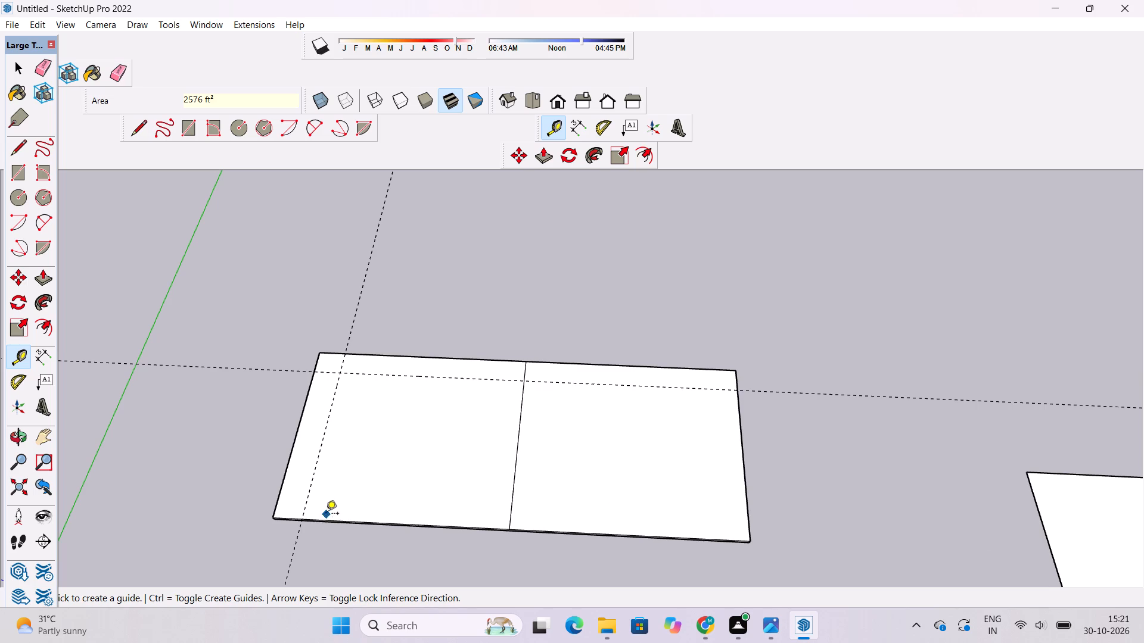
Place a guide 6' inside the slab's long edge nearest the red axis.
click(327, 521)
text(6')
key(Return)
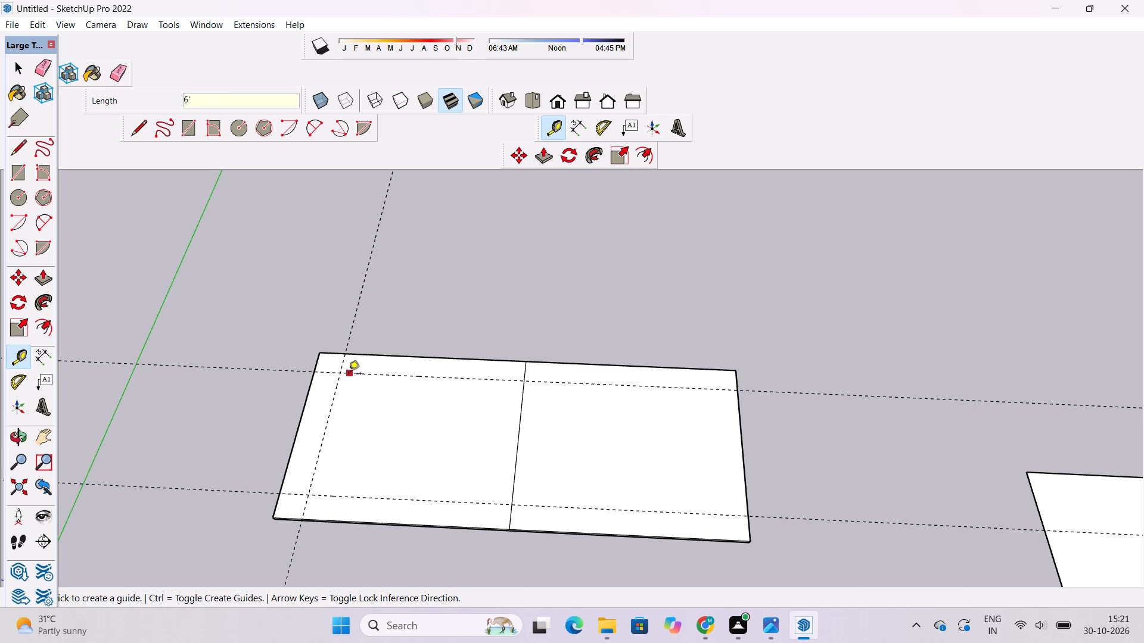
Add two parallel guides stepping inward from the guide near the red axis, the first 4' from it and the second 6' farther.
scroll(346, 371, up, 4)
scroll(335, 372, down, 2)
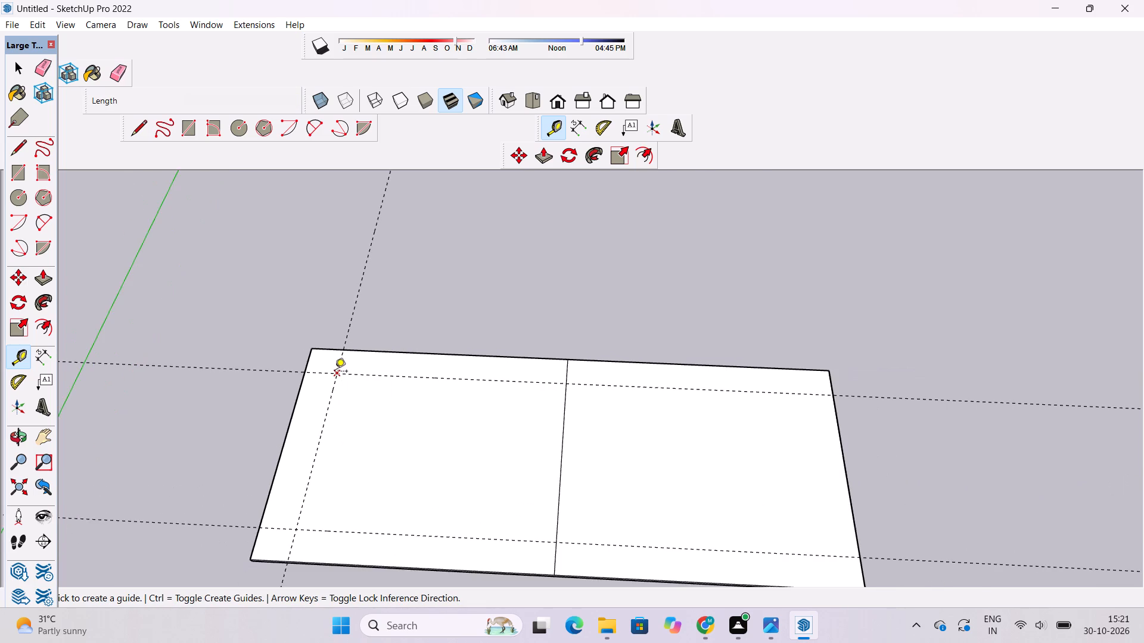
scroll(335, 372, down, 2)
scroll(297, 472, up, 4)
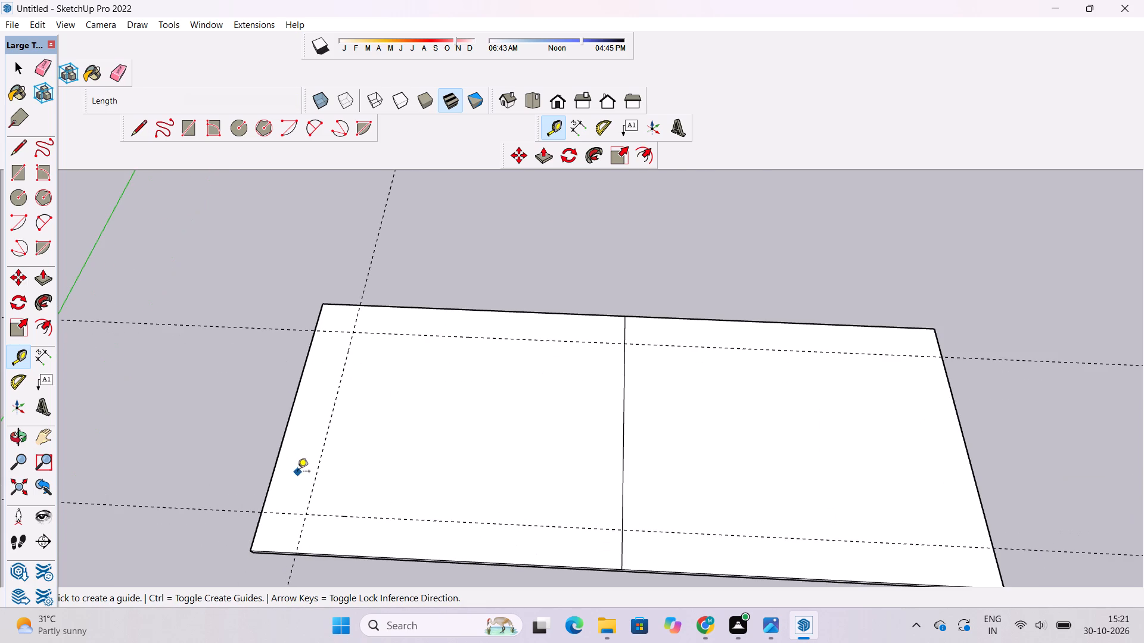
click(285, 513)
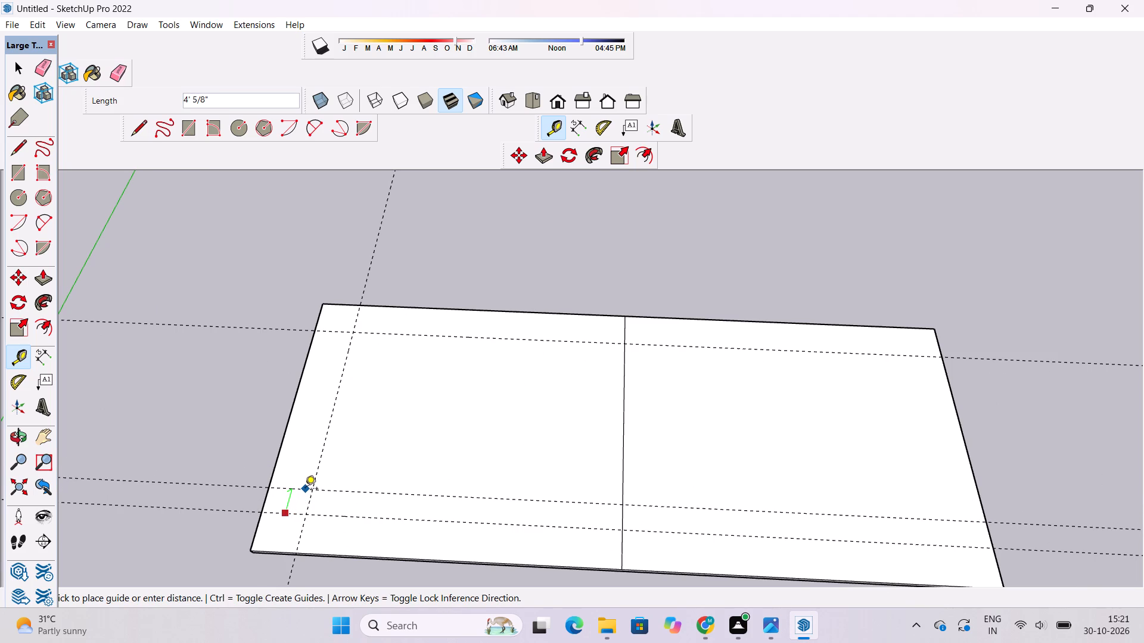
text(4')
key(Return)
click(362, 489)
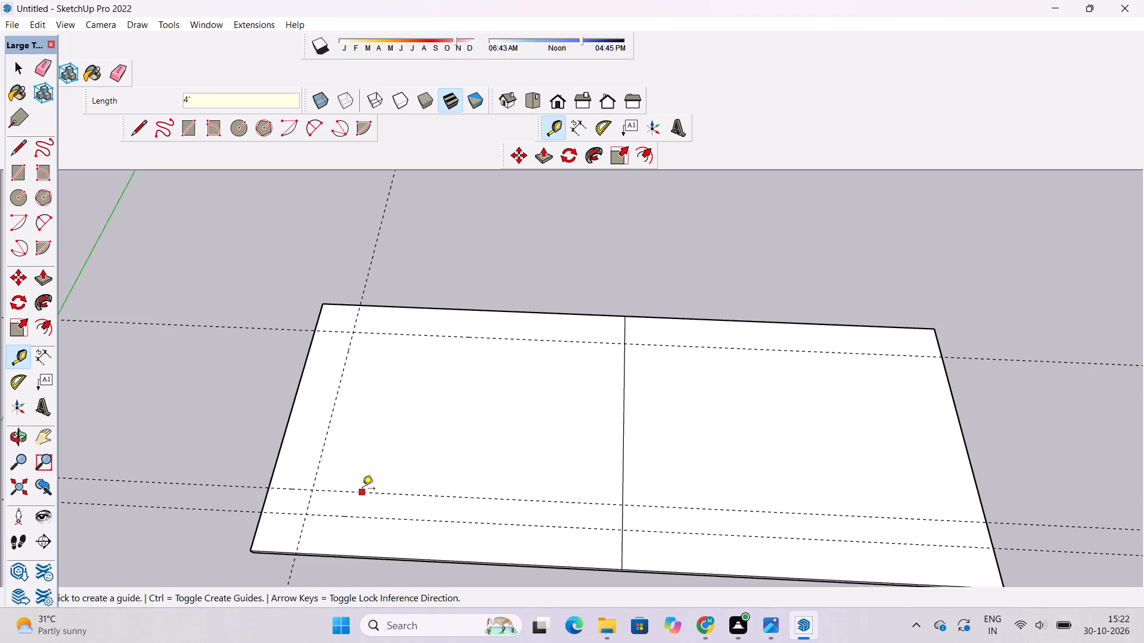
text(6')
key(Return)
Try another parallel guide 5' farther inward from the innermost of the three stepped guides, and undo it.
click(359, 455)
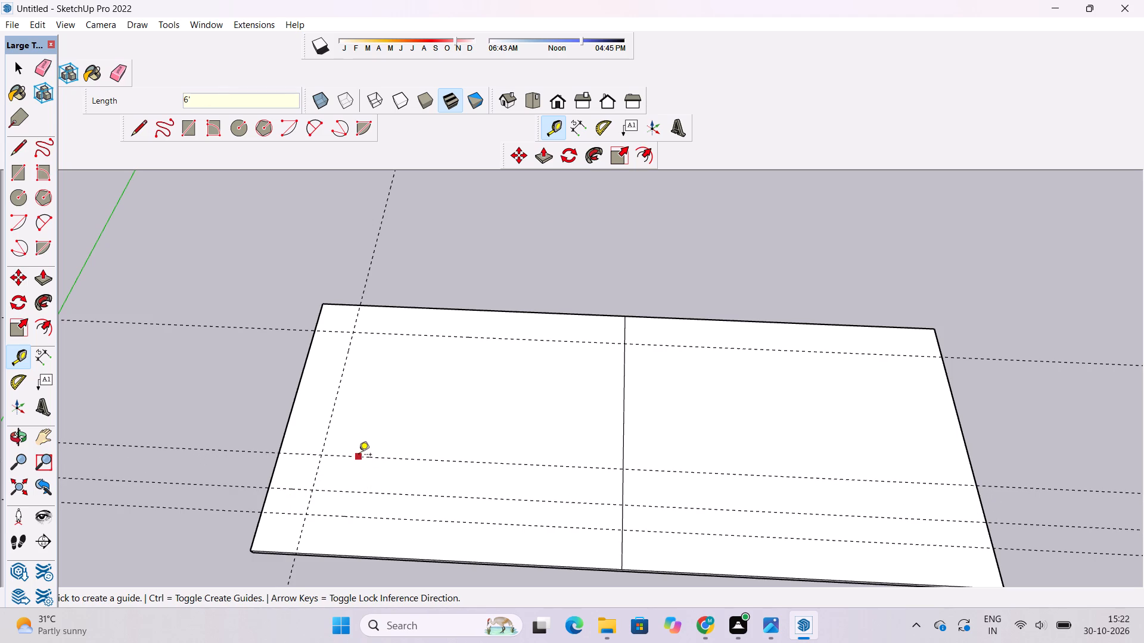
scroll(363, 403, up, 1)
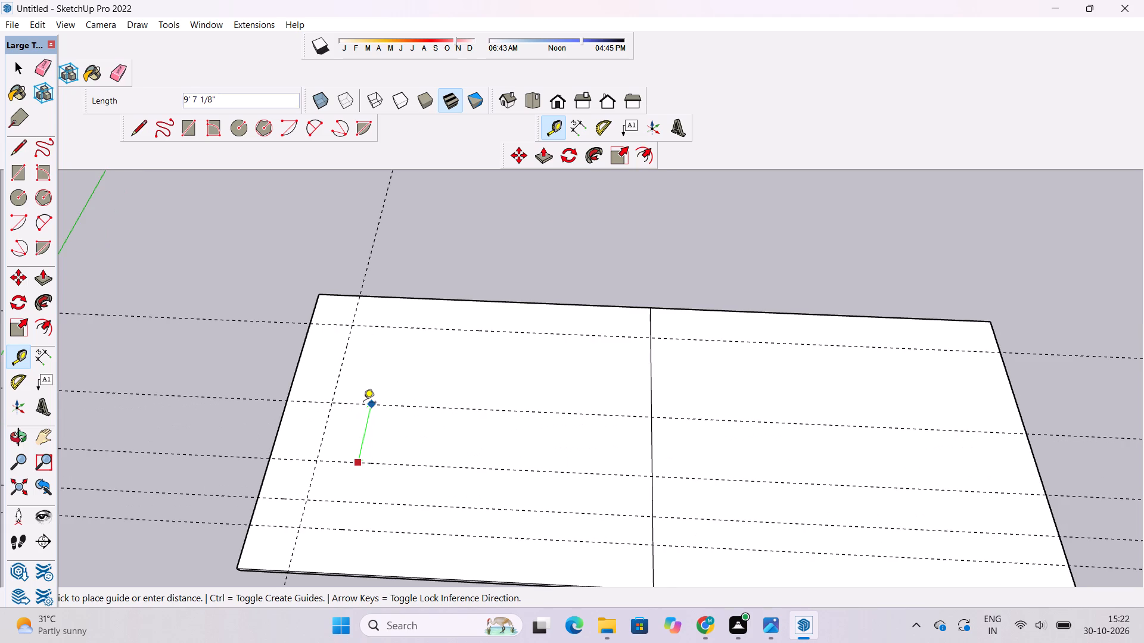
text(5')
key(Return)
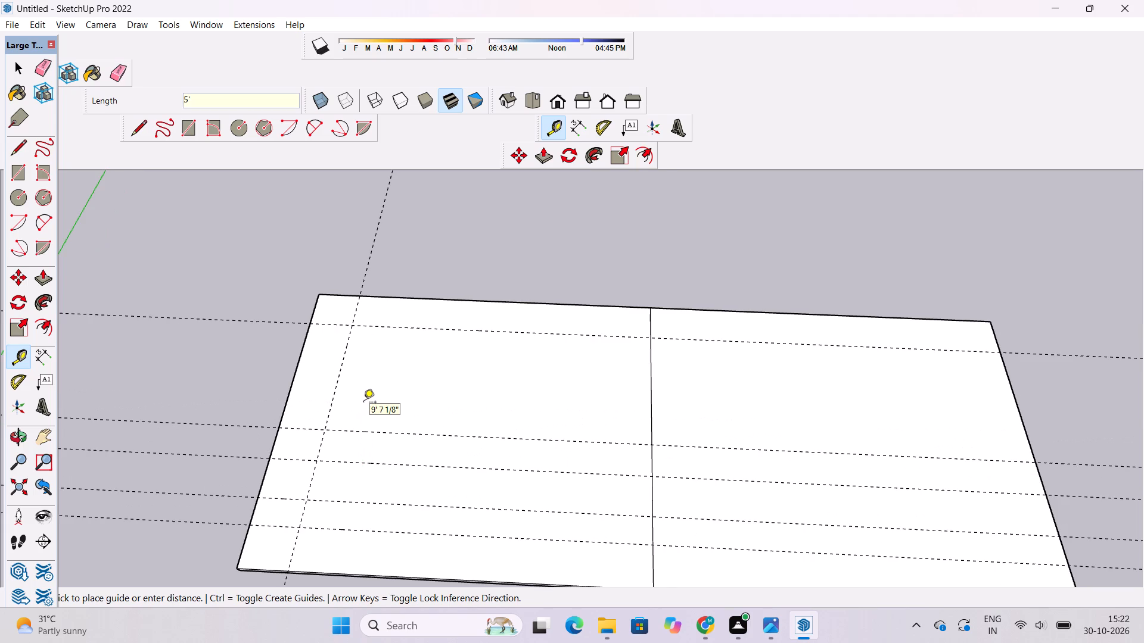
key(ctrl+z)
Erase the guide running 6' inside the slab's long edge nearest the red axis.
key(space)
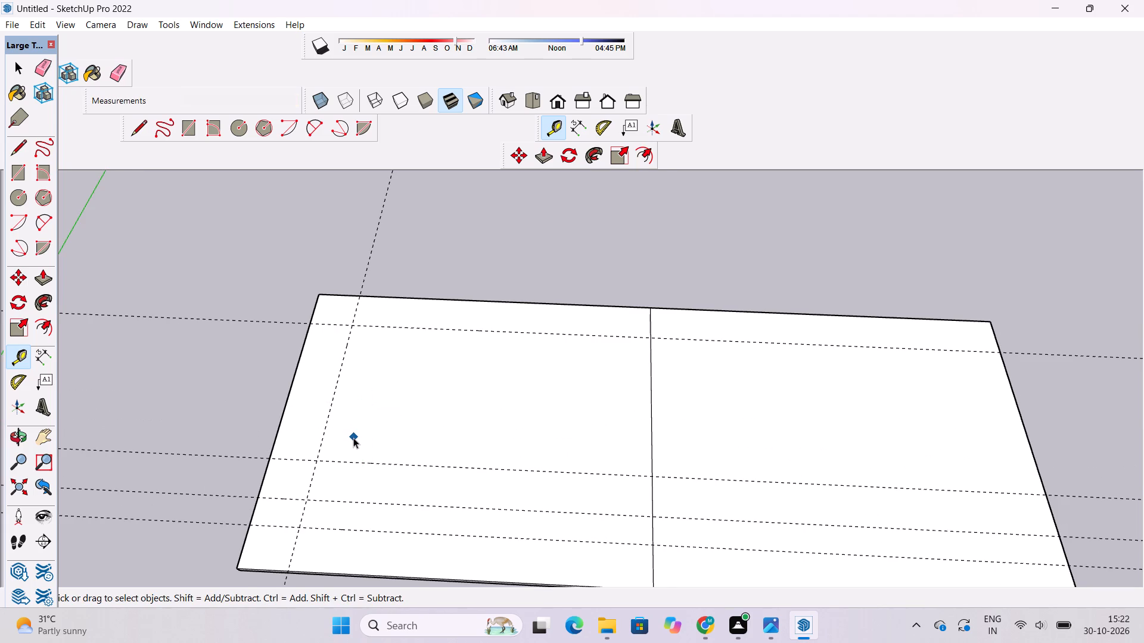
key(w)
key(e)
drag(333, 518, 334, 533)
key(space)
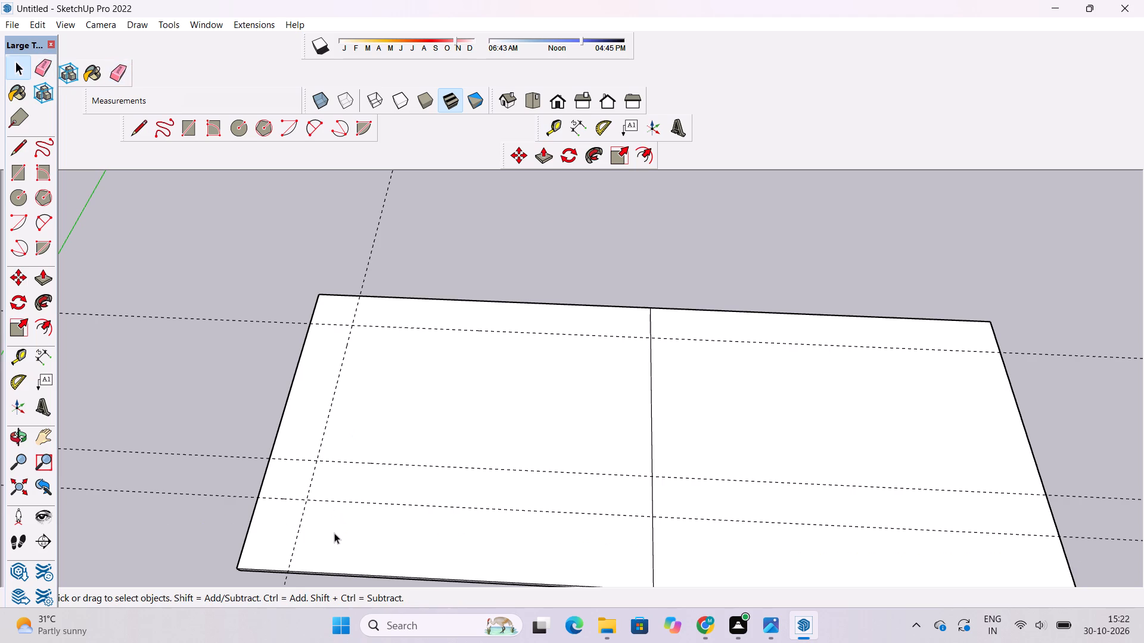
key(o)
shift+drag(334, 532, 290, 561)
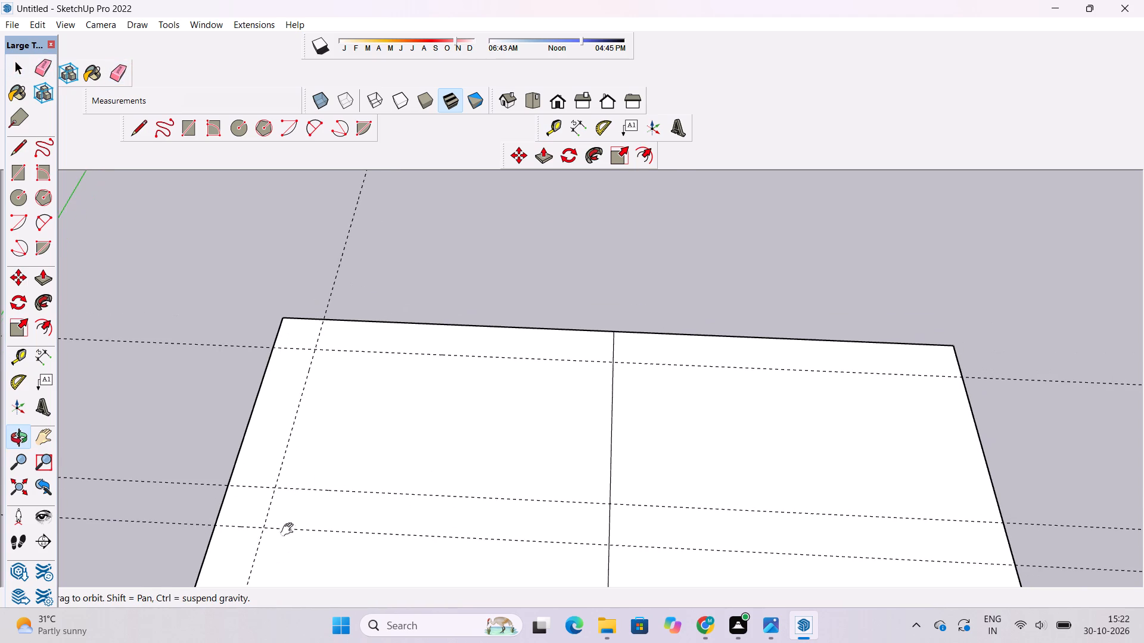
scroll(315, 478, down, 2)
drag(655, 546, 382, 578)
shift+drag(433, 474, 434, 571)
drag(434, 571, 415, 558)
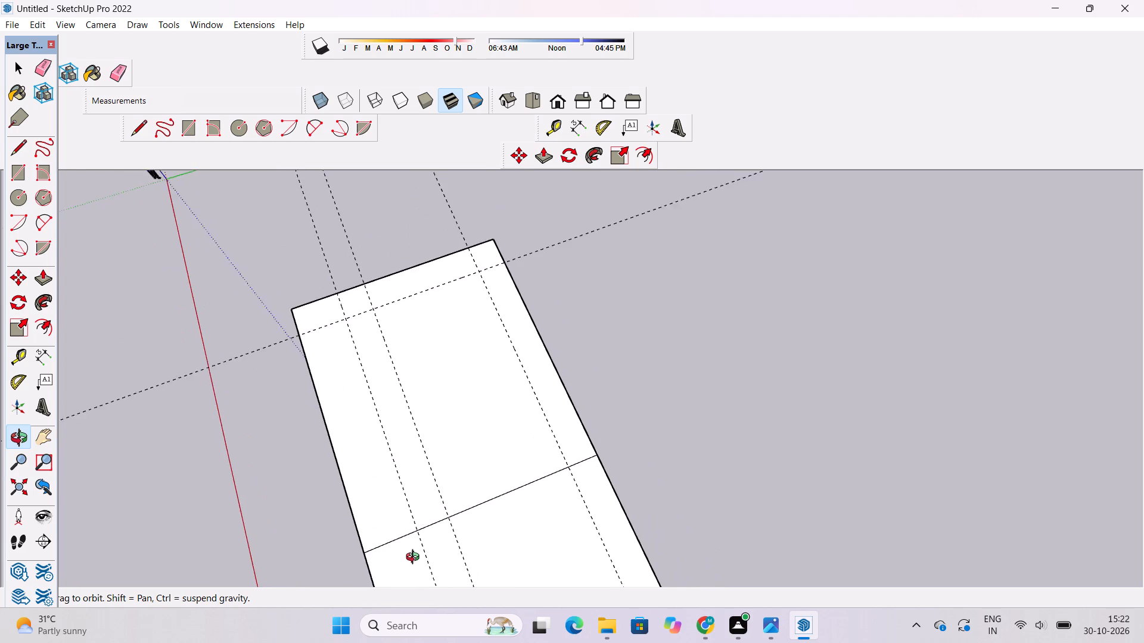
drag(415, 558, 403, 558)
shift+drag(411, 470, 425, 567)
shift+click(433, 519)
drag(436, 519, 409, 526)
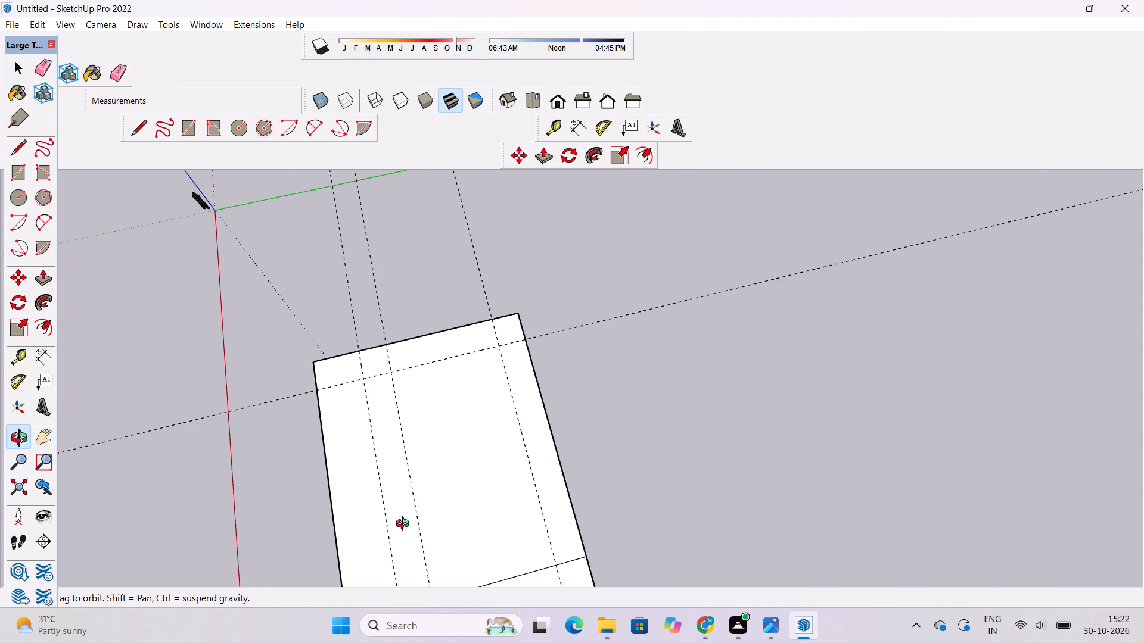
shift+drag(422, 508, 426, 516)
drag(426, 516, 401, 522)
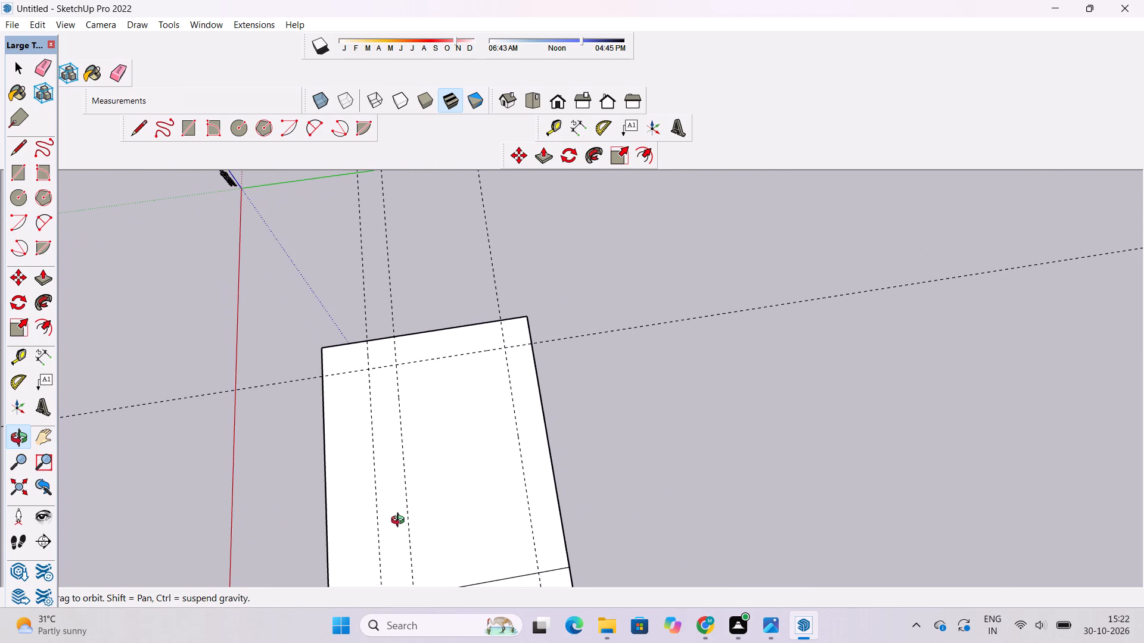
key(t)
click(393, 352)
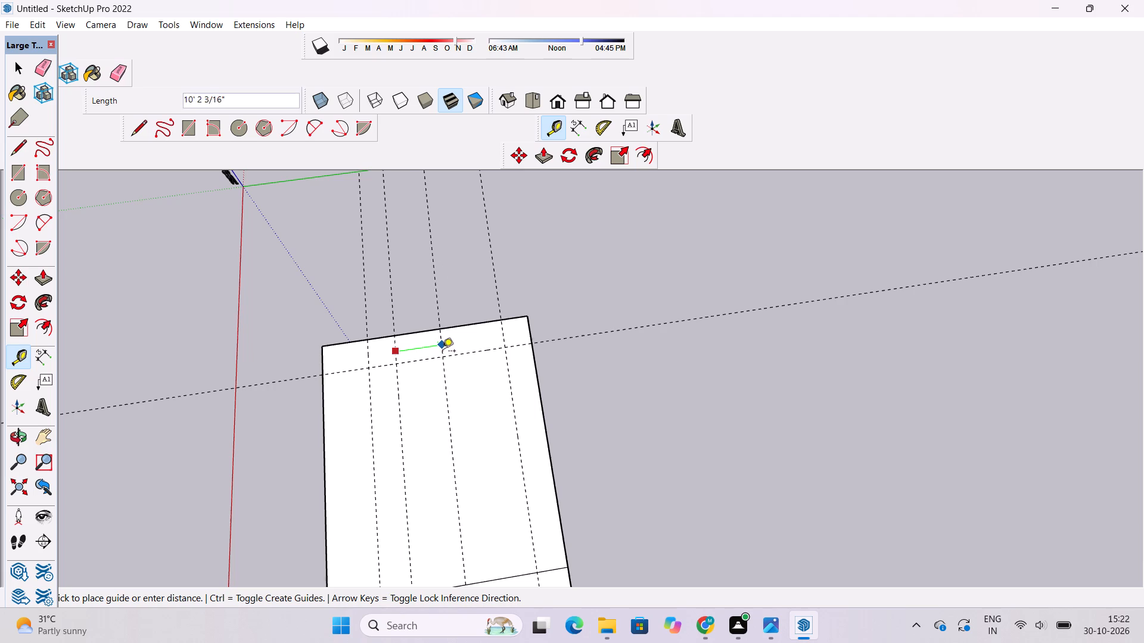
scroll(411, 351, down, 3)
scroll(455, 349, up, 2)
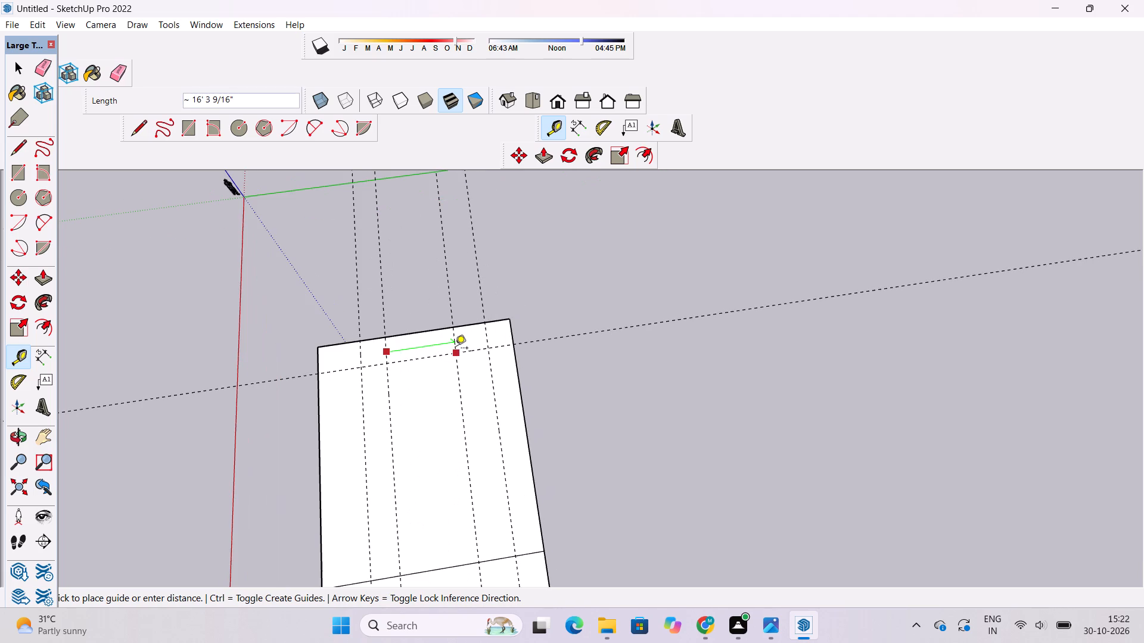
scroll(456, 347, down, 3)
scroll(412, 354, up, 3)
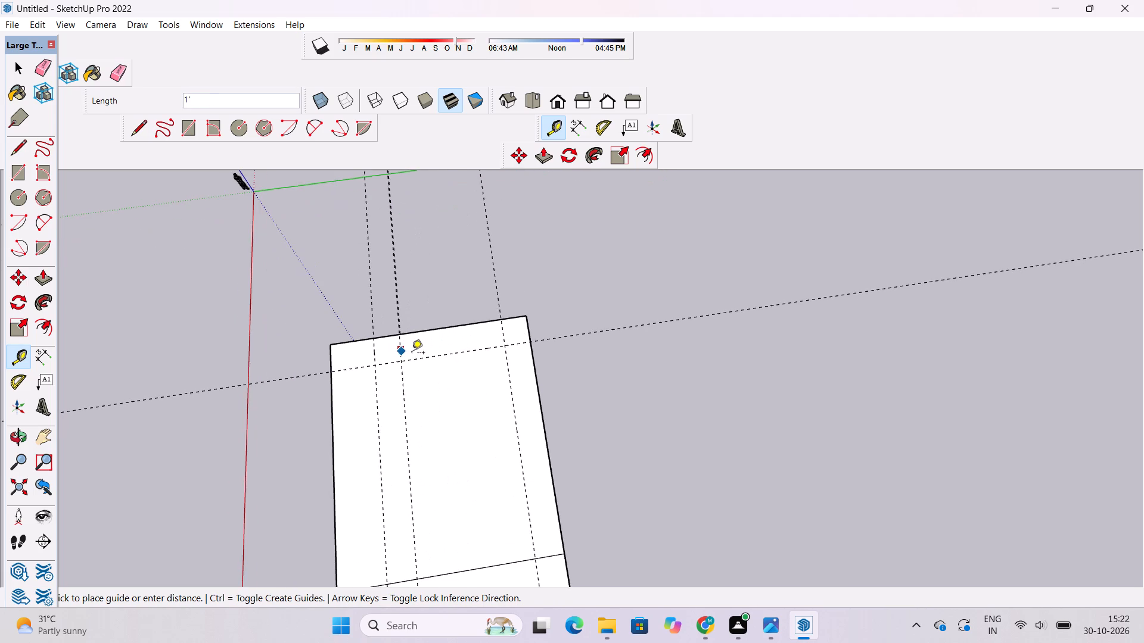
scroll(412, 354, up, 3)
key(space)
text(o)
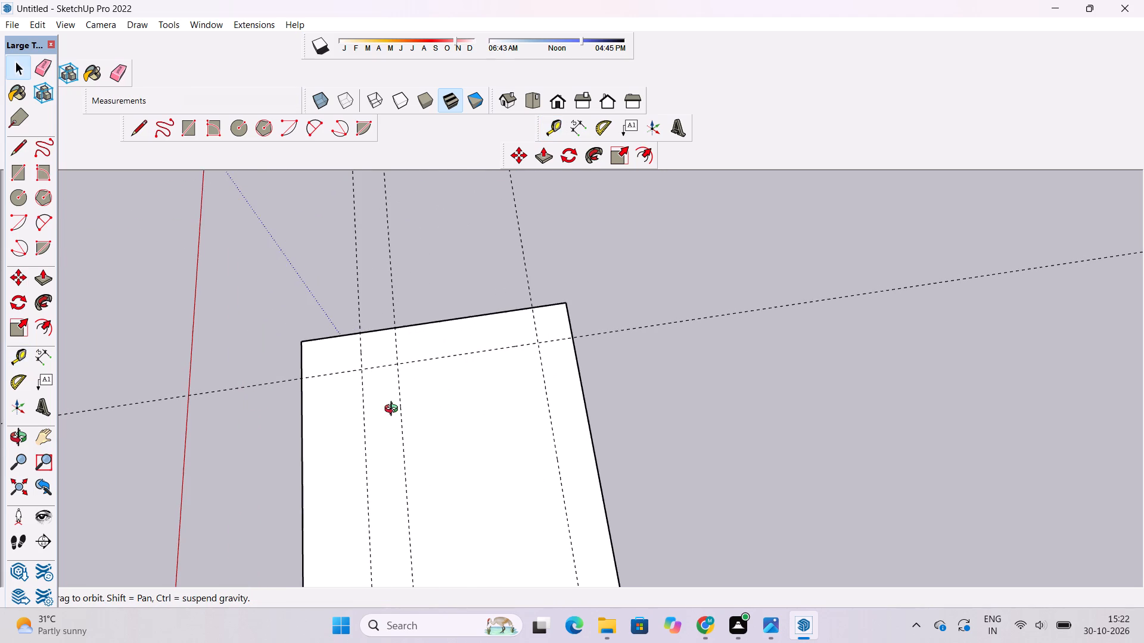
Erase the innermost of the stepped guides running parallel to the slab's long edge near the red axis.
drag(394, 410, 397, 394)
shift+drag(406, 399, 406, 382)
click(406, 382)
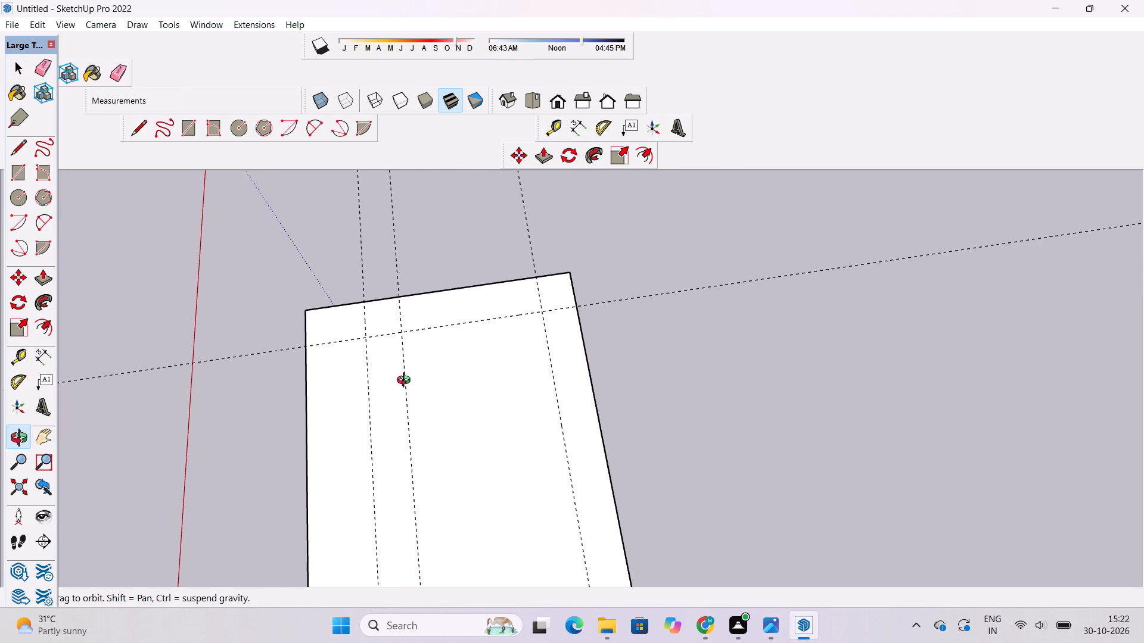
shift+drag(398, 368, 424, 386)
drag(424, 389, 403, 380)
shift+drag(398, 376, 409, 385)
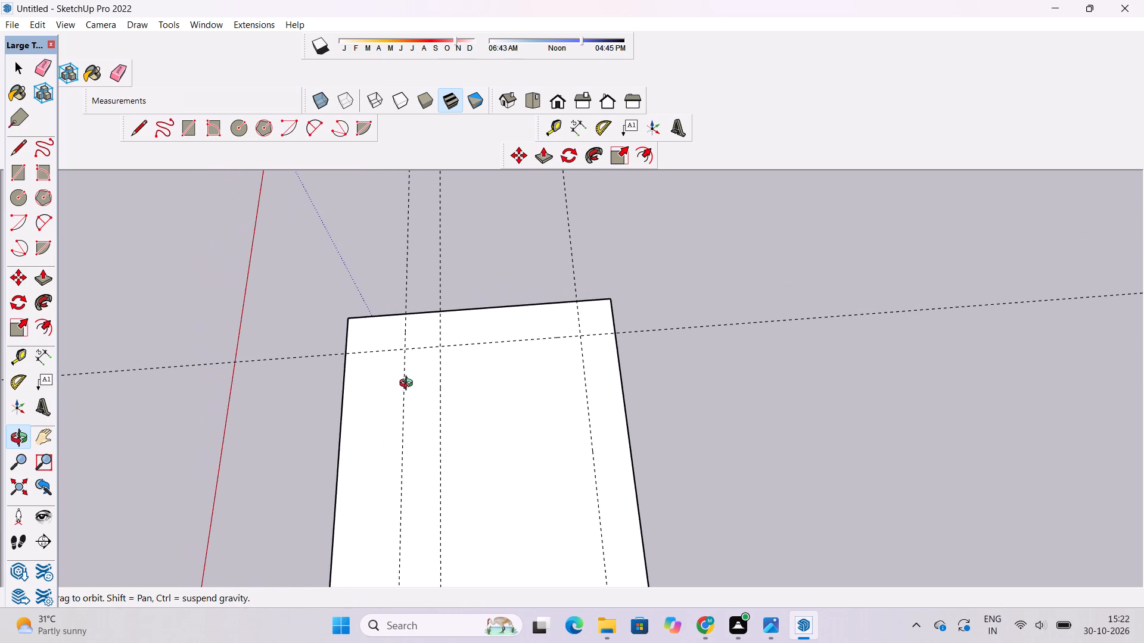
key(e)
click(441, 330)
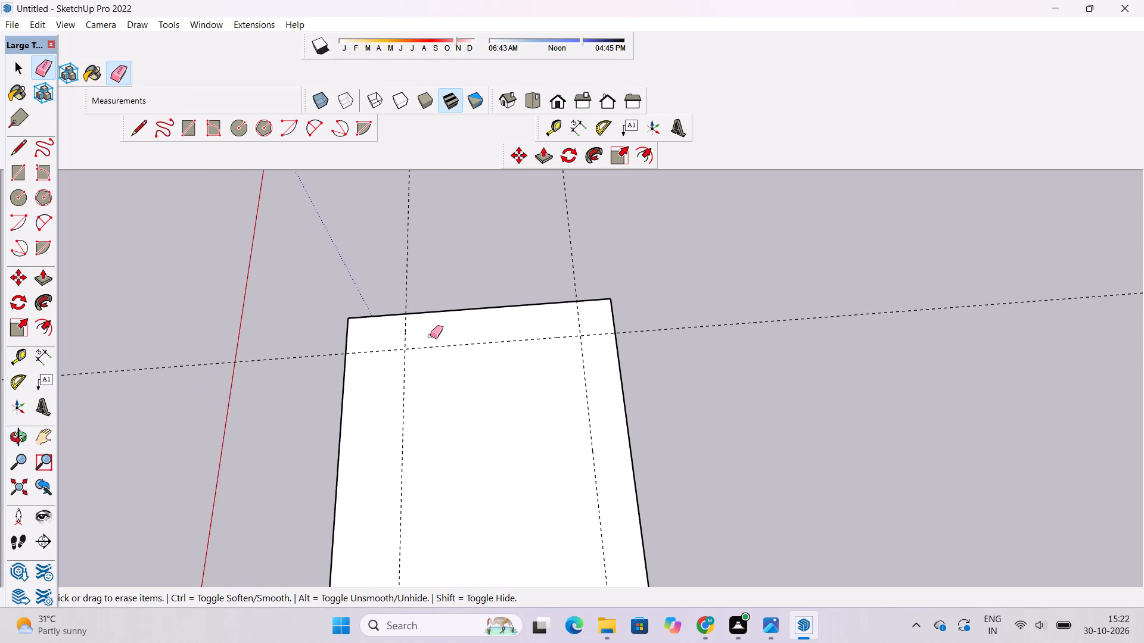
Add a parallel guide 6' outward from the remaining stepped guide, toward the long edge nearest the red axis.
key(t)
click(406, 330)
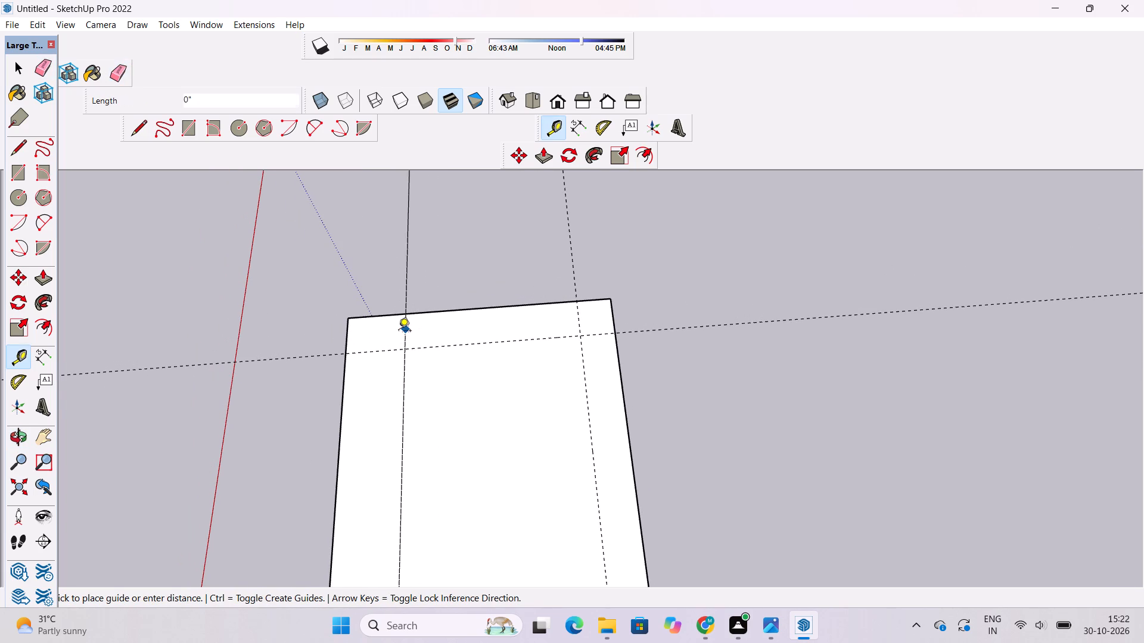
text(6')
key(Return)
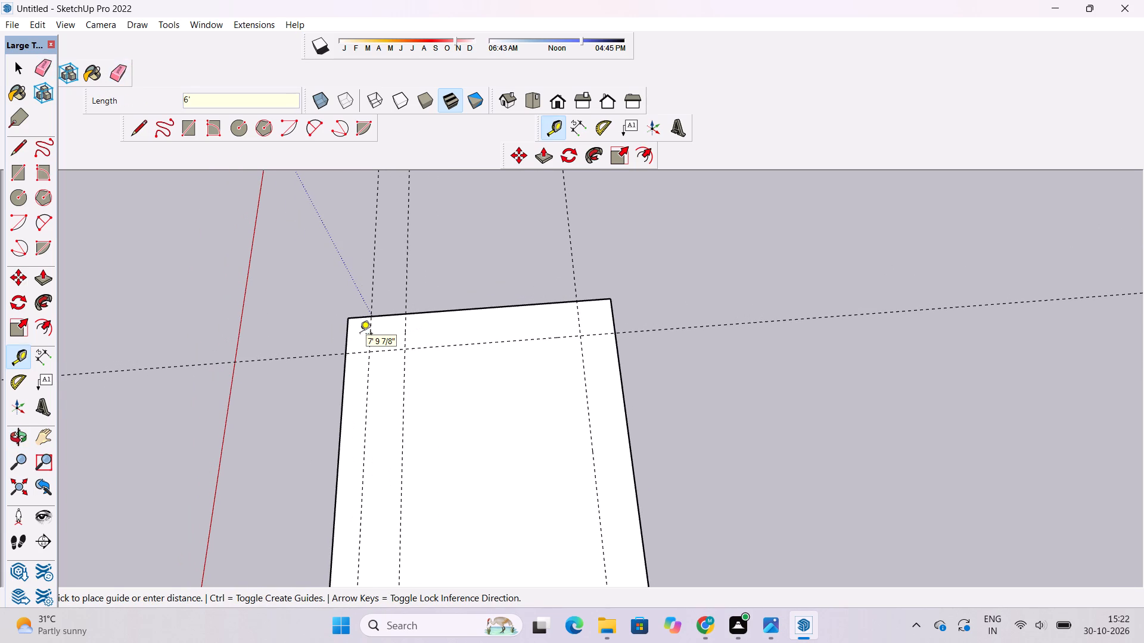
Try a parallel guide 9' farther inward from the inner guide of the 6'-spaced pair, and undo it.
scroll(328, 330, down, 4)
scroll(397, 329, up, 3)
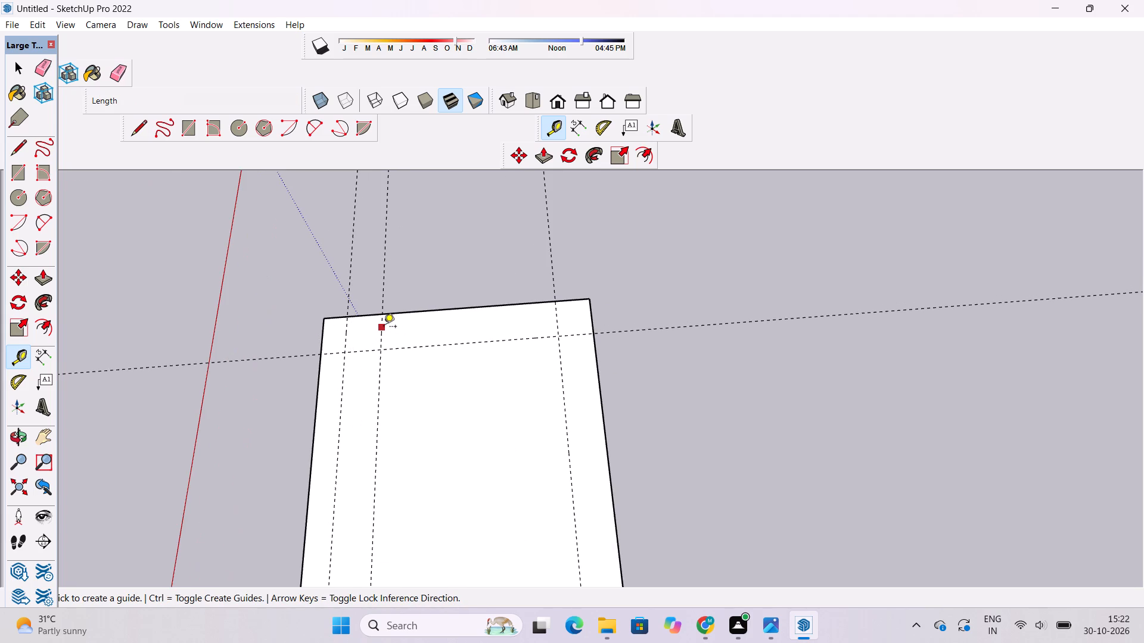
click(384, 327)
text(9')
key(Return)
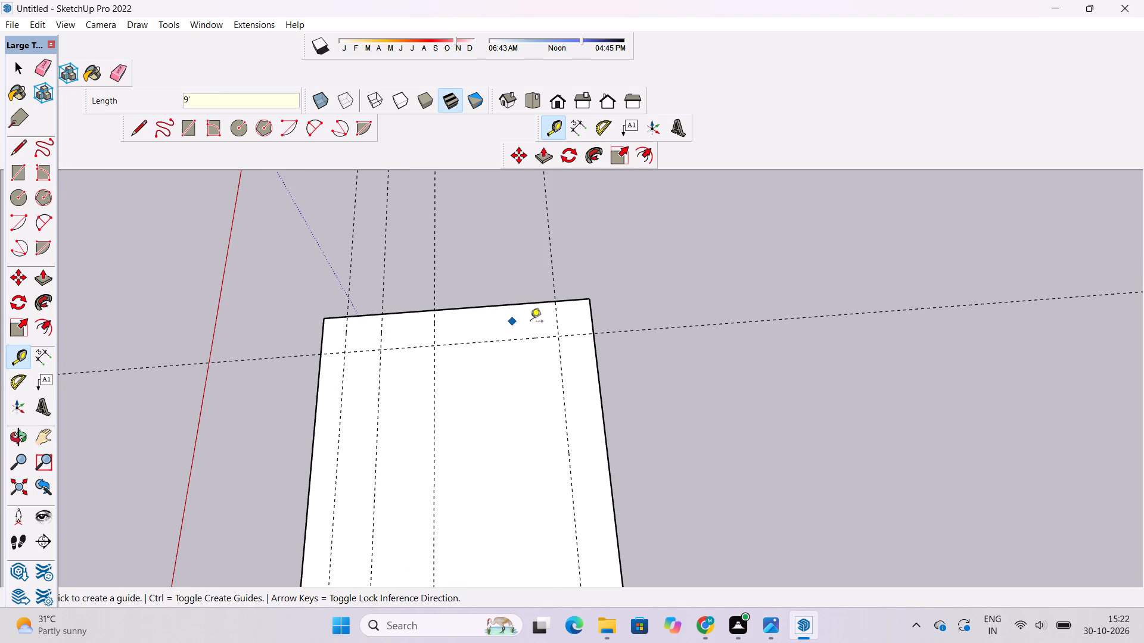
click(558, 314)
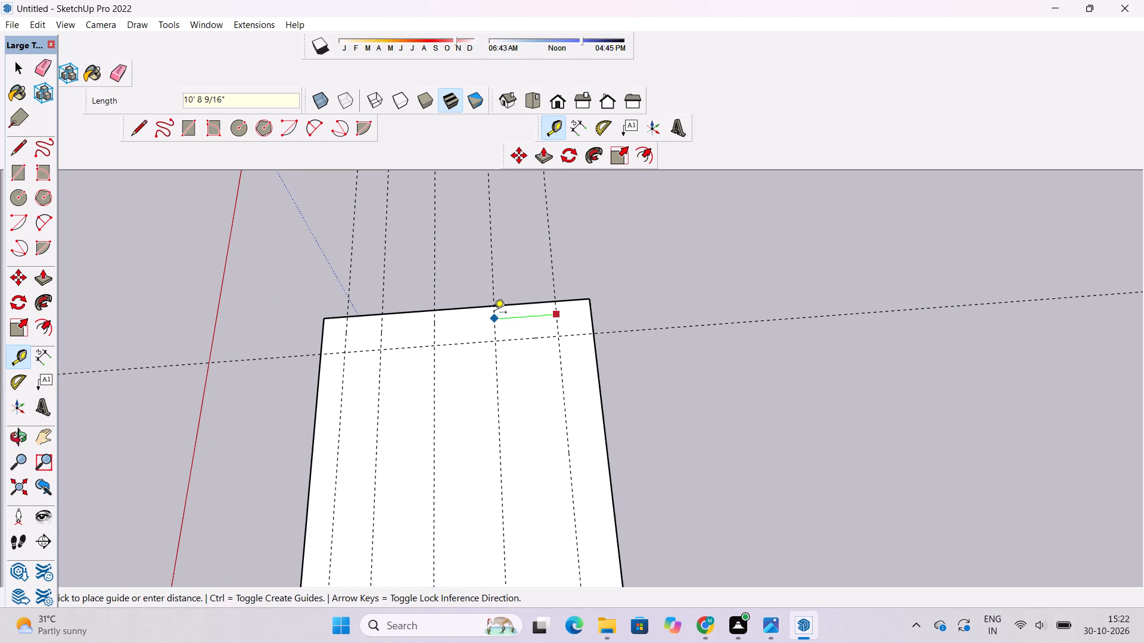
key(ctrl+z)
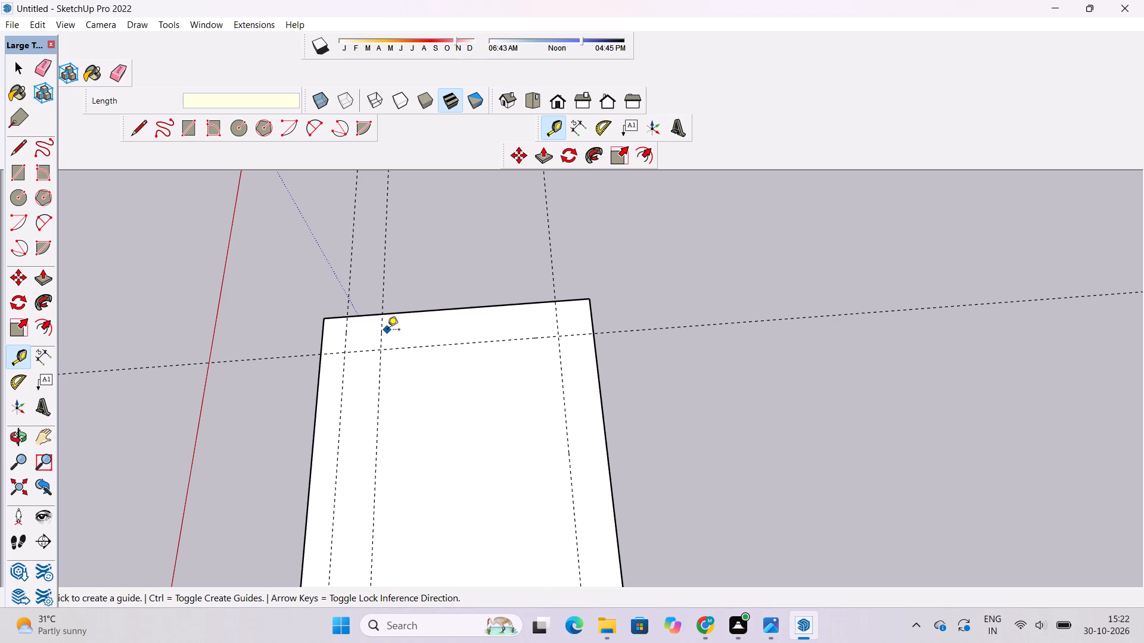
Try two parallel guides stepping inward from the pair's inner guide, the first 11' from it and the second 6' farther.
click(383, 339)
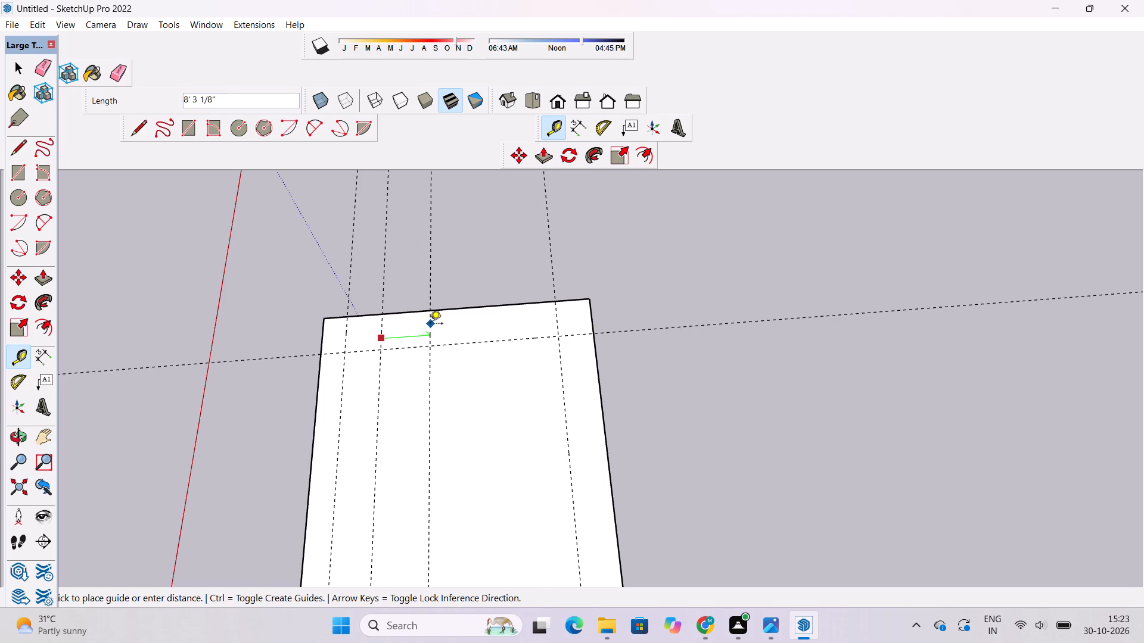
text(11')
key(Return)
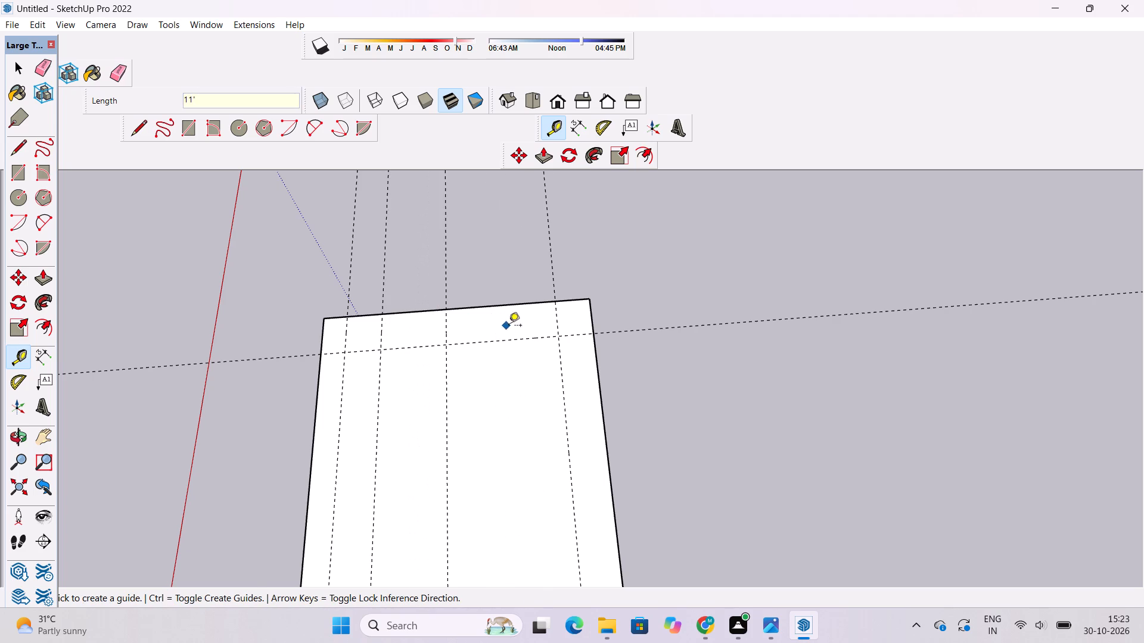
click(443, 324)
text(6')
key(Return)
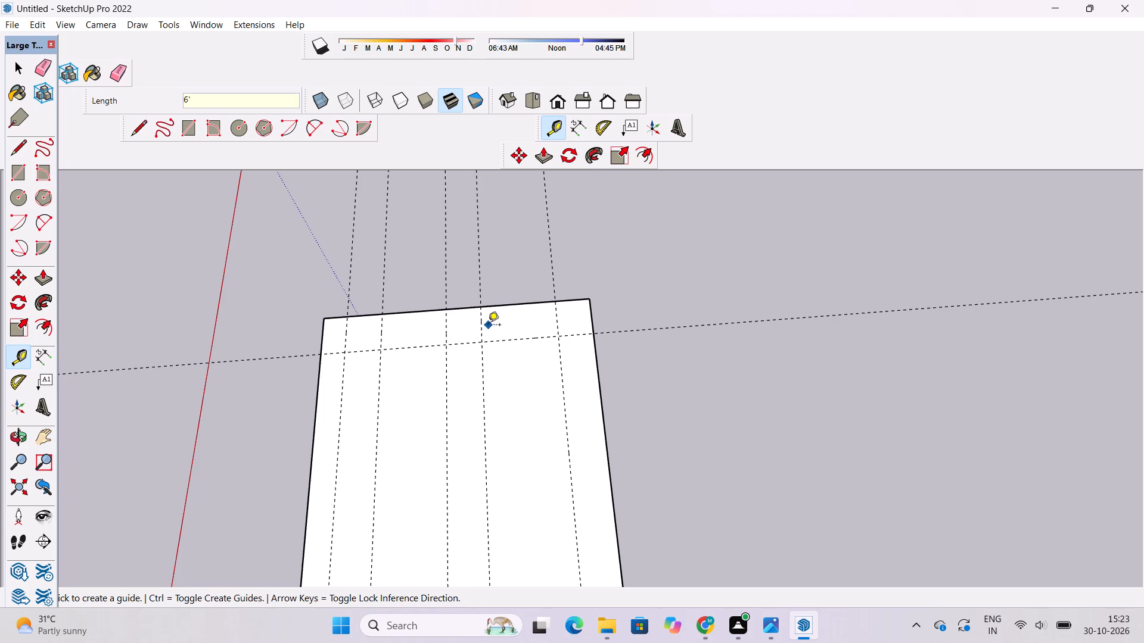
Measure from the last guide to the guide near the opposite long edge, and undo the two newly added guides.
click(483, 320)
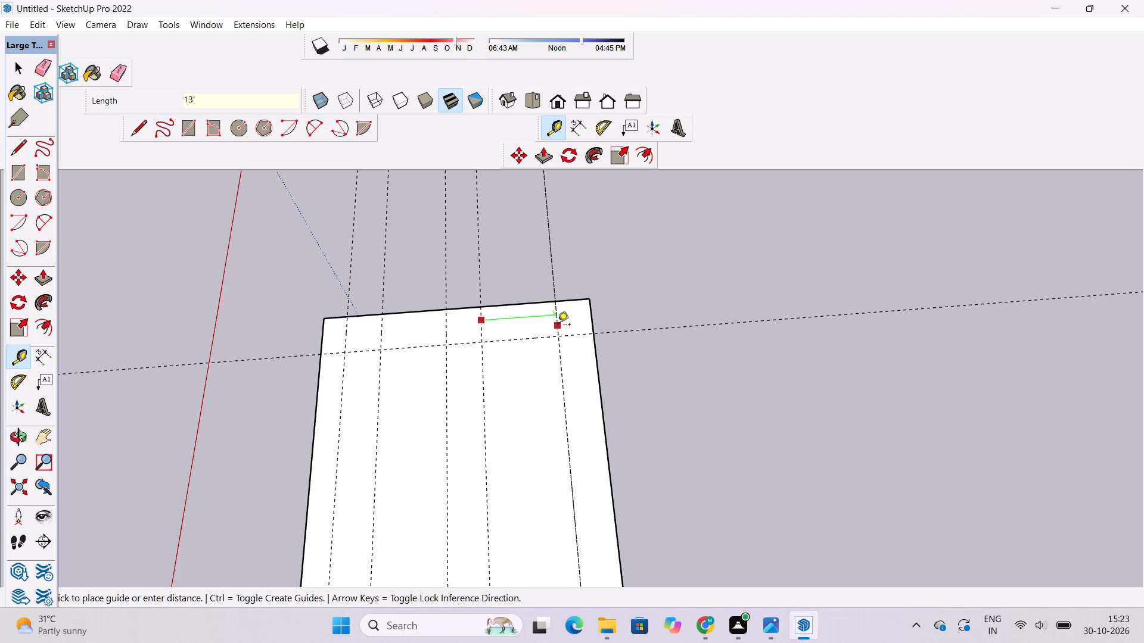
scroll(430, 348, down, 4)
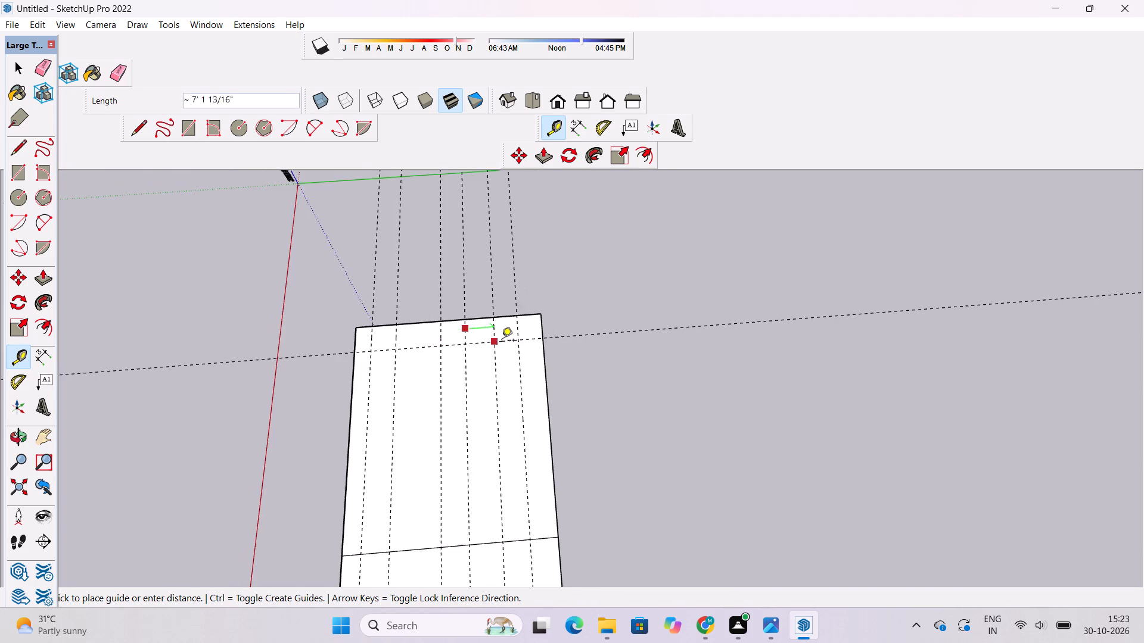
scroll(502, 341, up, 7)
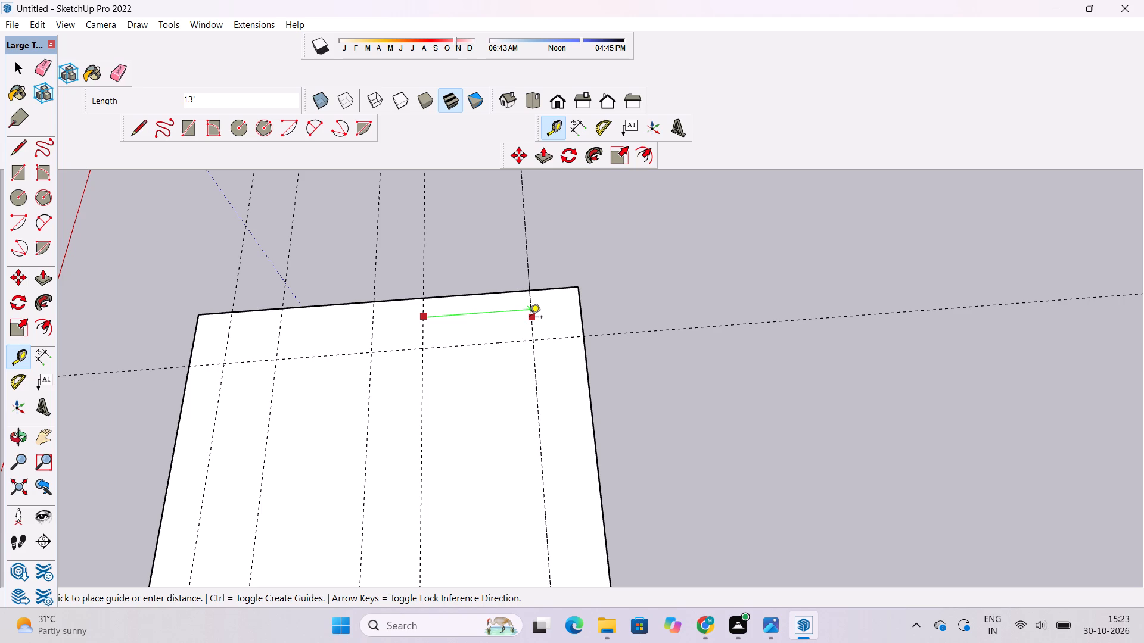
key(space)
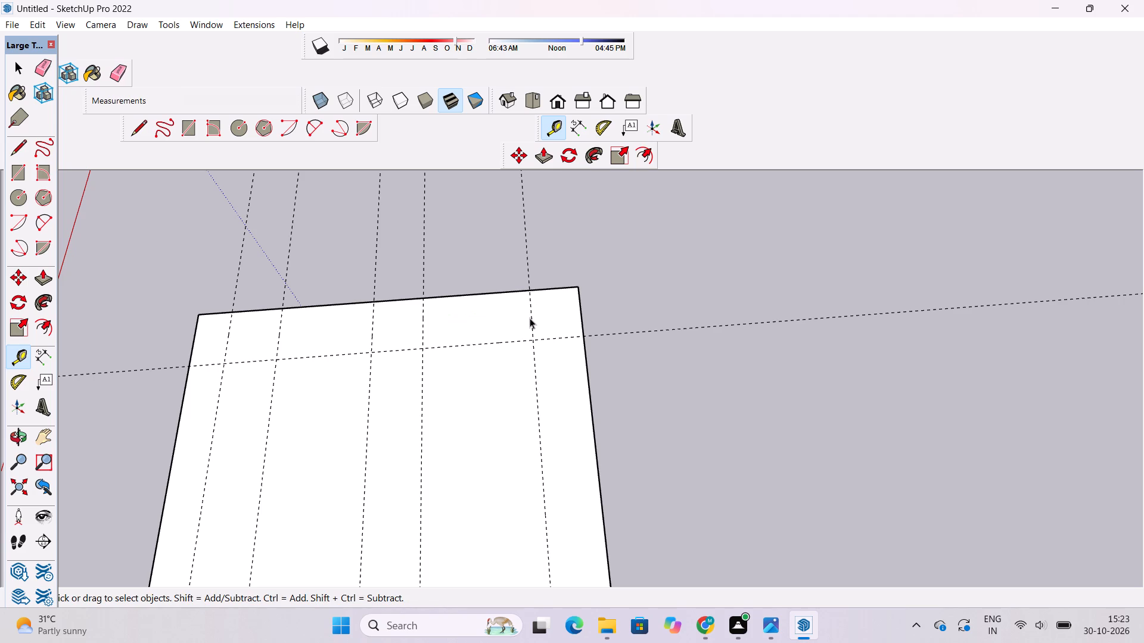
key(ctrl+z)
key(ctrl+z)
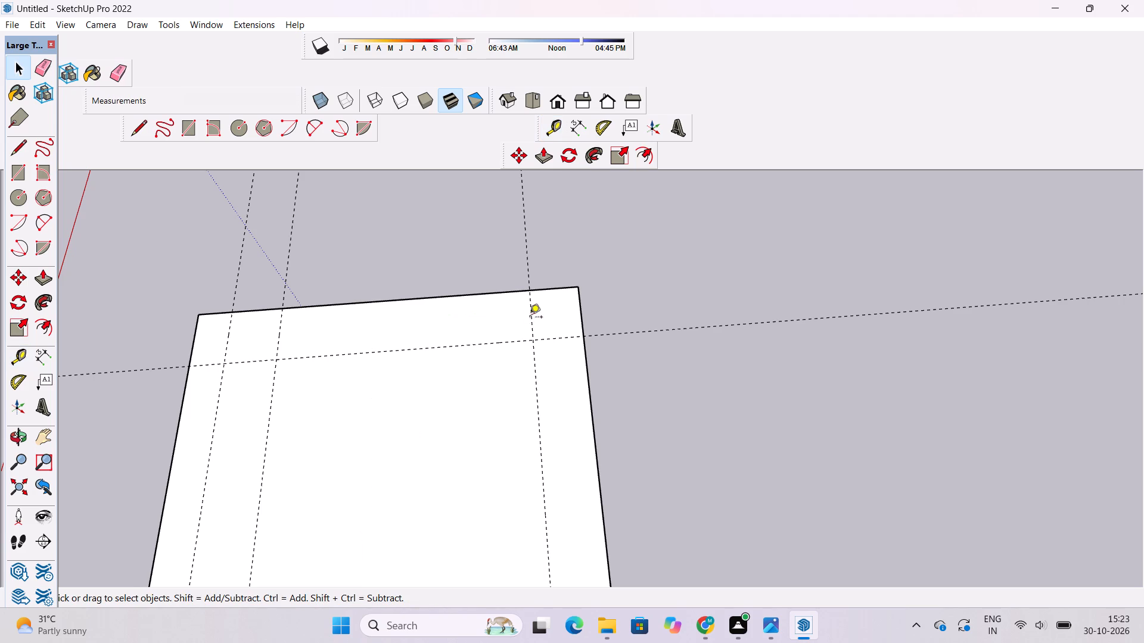
Place parallel guides 12' inward from the pair's inner guide and 12' inward from the guide near the opposite long edge.
key(t)
click(279, 320)
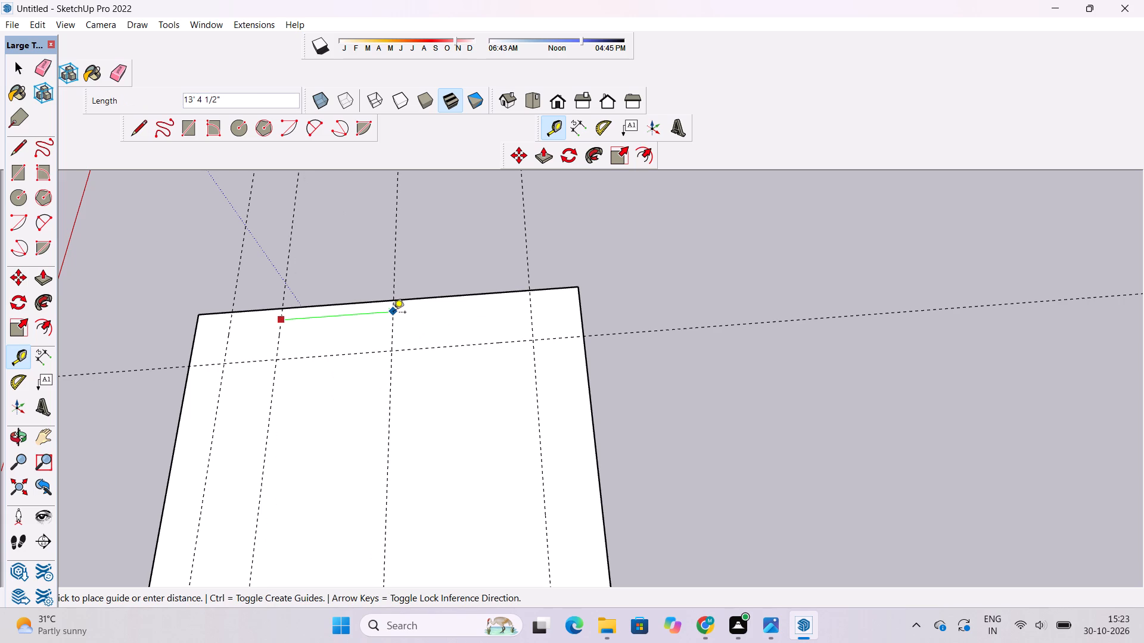
text(12')
key(Return)
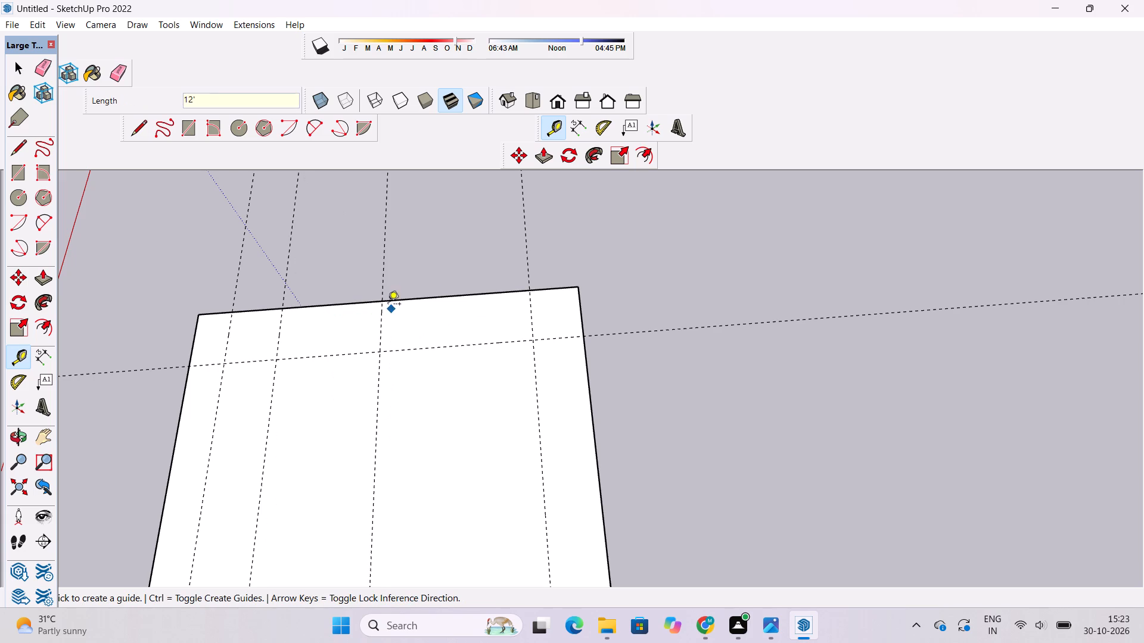
click(533, 314)
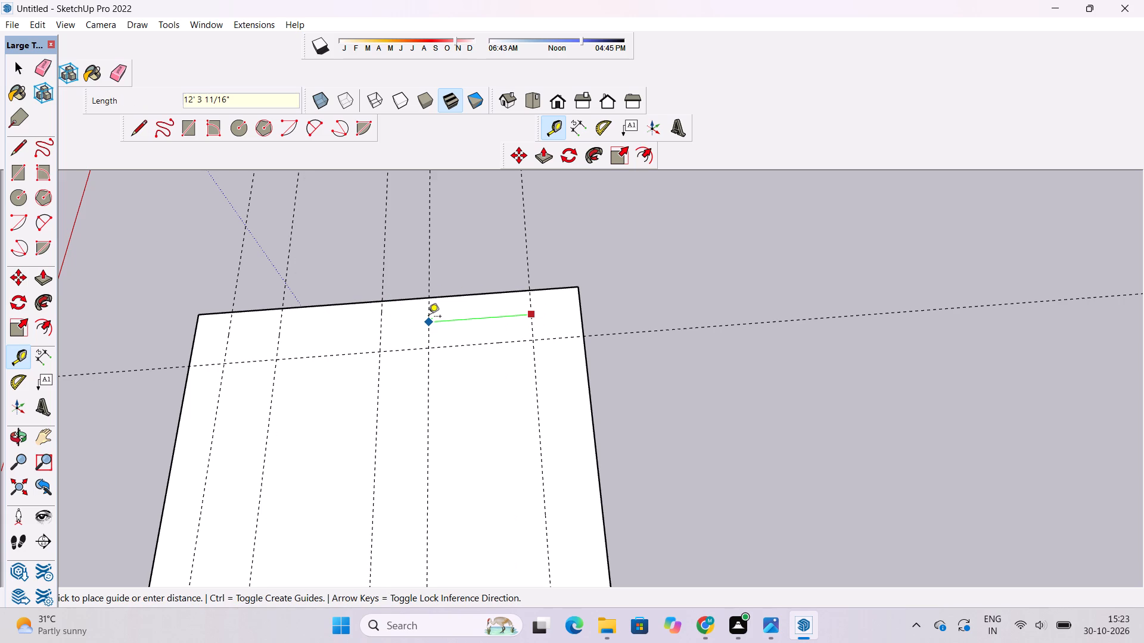
text(12')
key(Return)
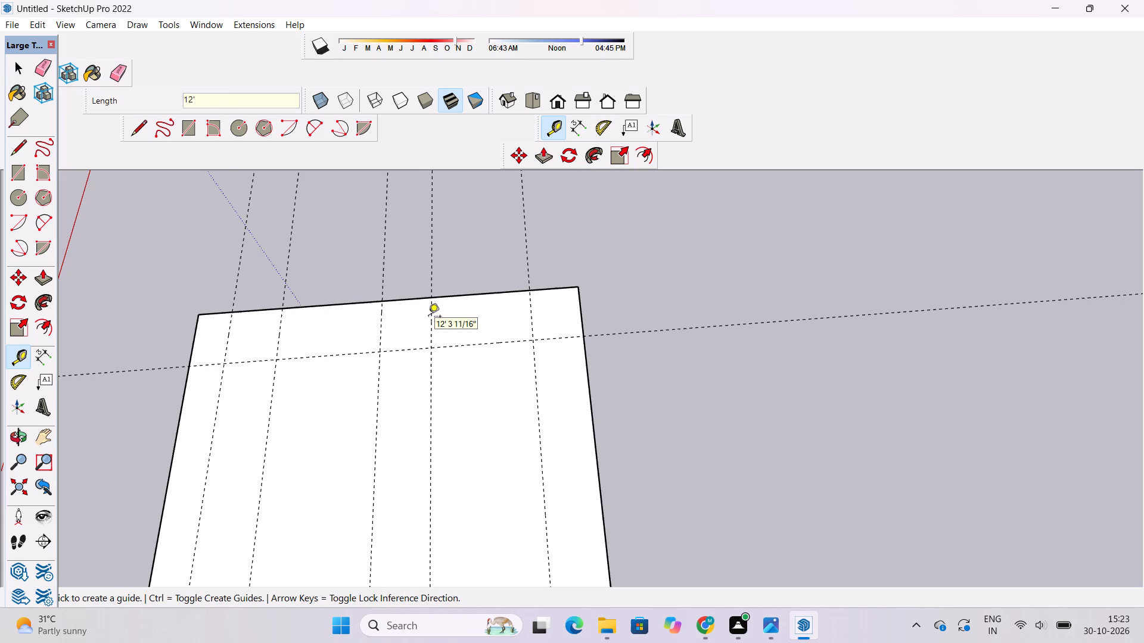
Draw two 6' by 7' rectangles between the slab's short edge and the cross guide, in the outer guide pair and the central pair.
key(o)
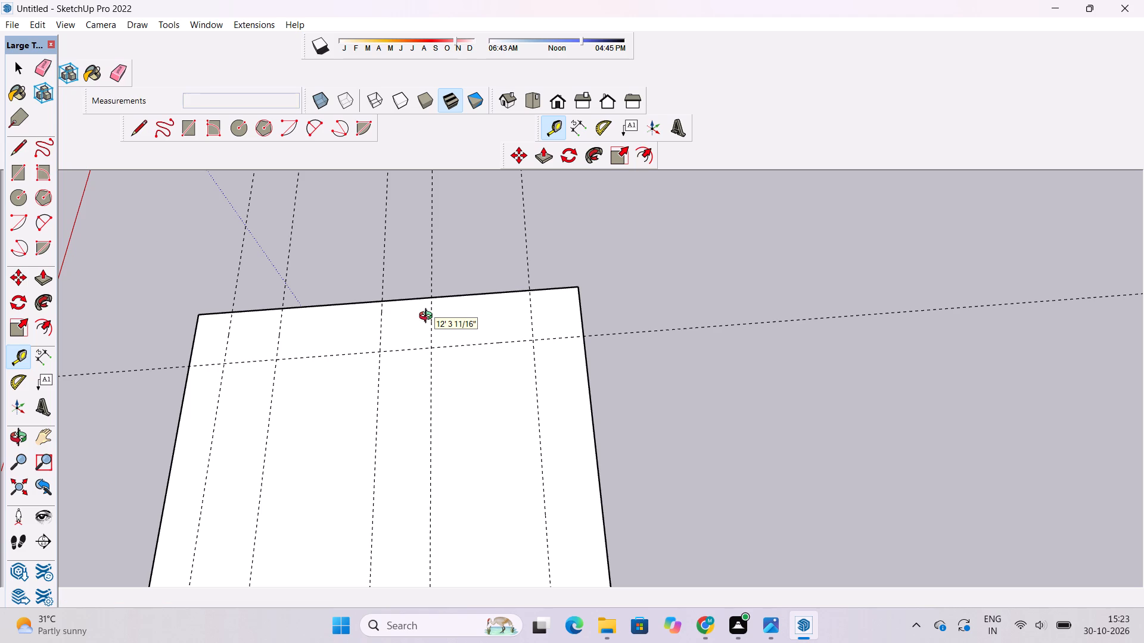
shift+drag(387, 392, 380, 351)
drag(380, 350, 462, 355)
scroll(462, 355, down, 6)
shift+drag(462, 396, 462, 345)
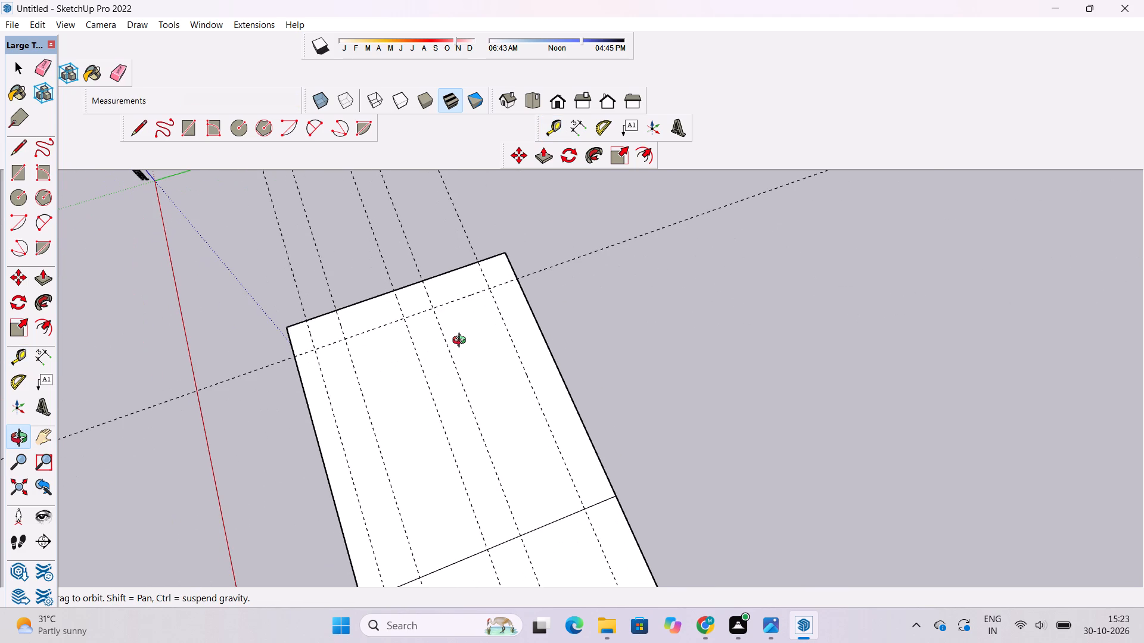
shift+drag(462, 341, 458, 351)
scroll(292, 371, up, 4)
shift+drag(306, 365, 368, 387)
drag(404, 403, 356, 380)
scroll(359, 355, up, 3)
shift+drag(403, 333, 372, 354)
key(r)
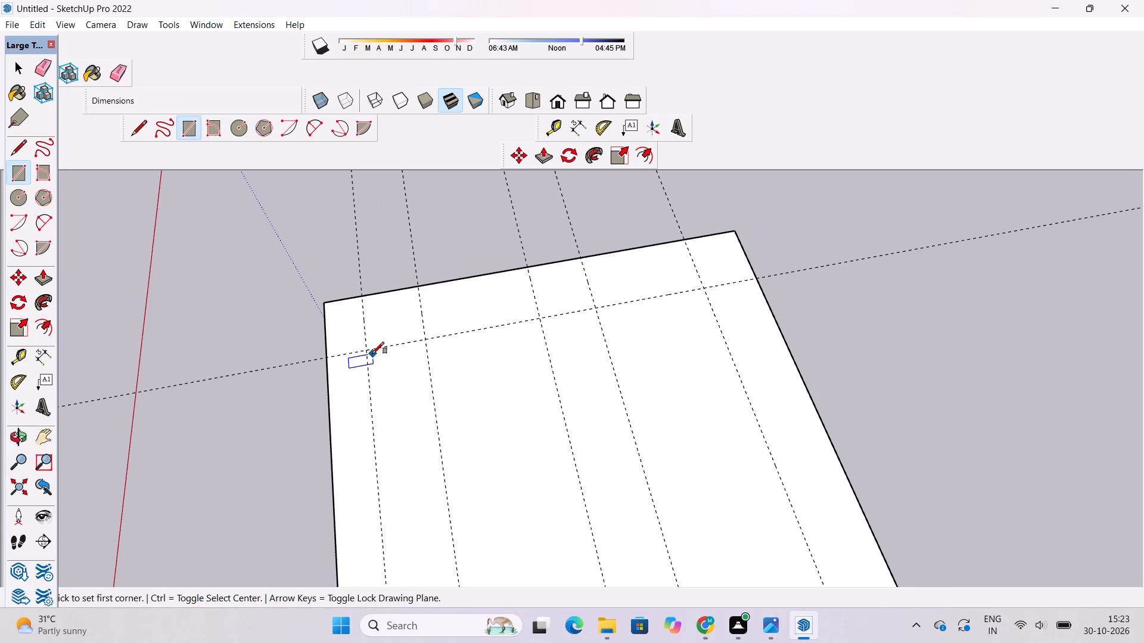
scroll(188, 345, down, 4)
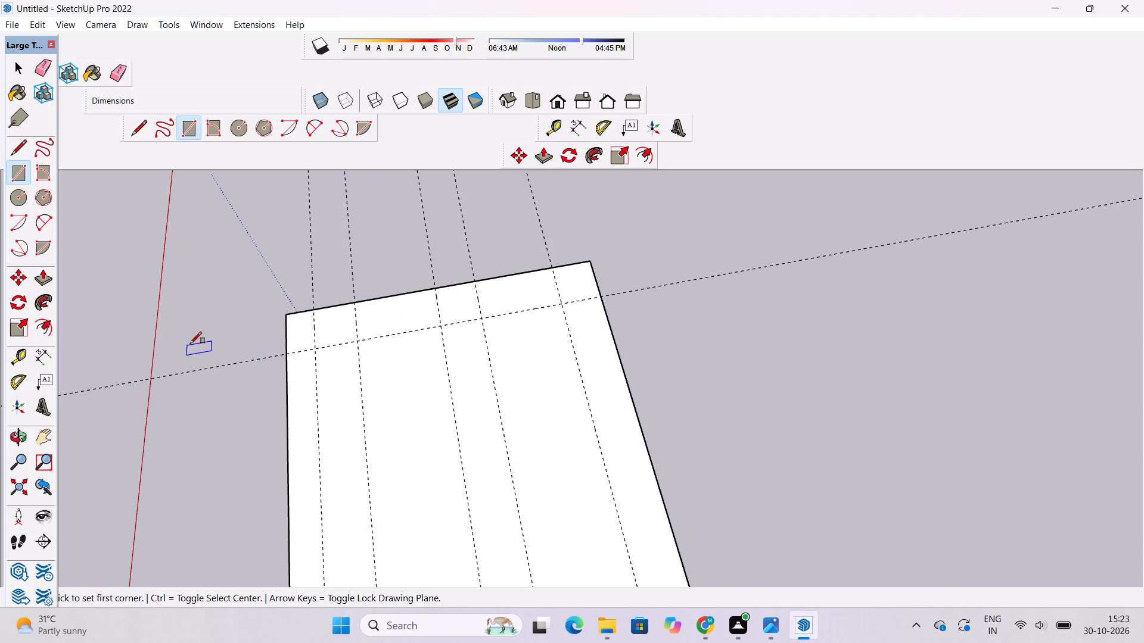
scroll(334, 299, up, 7)
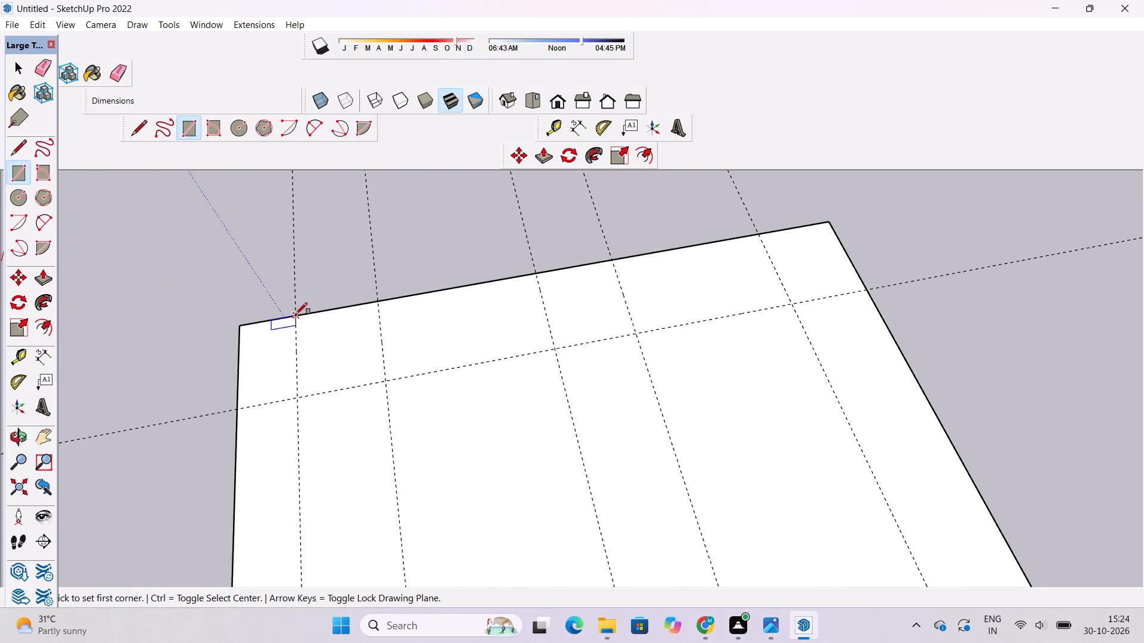
click(296, 314)
scroll(296, 314, down, 3)
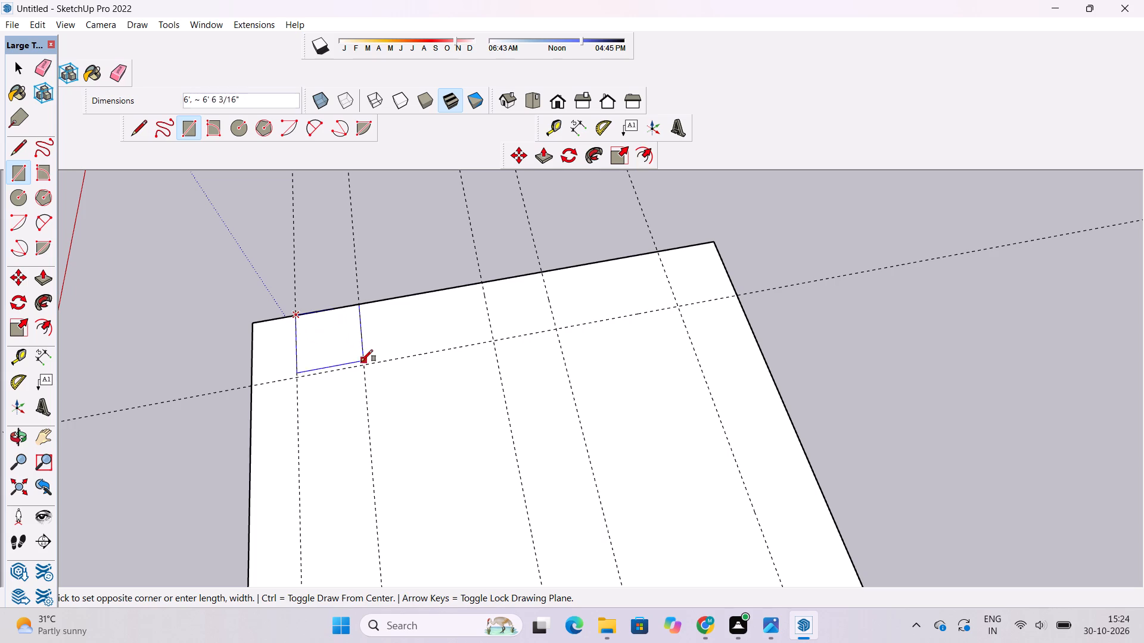
click(365, 363)
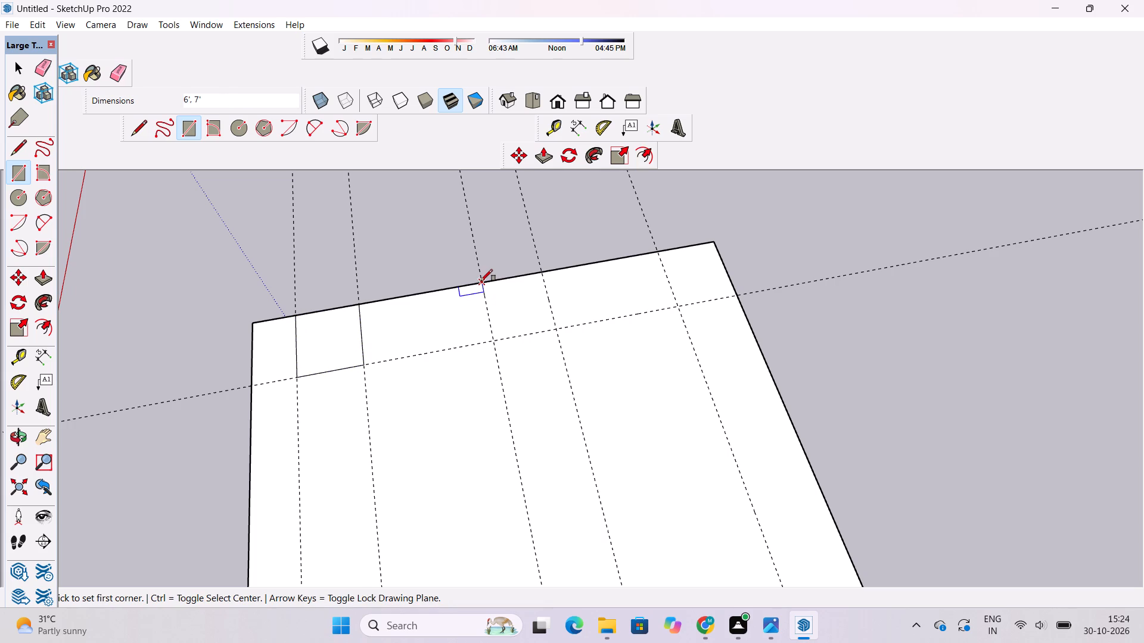
click(481, 281)
click(554, 329)
Draw a rectangle filling the slab corner between the guide near the opposite long edge, that edge and the cross guide.
scroll(348, 313, down, 6)
scroll(586, 267, up, 8)
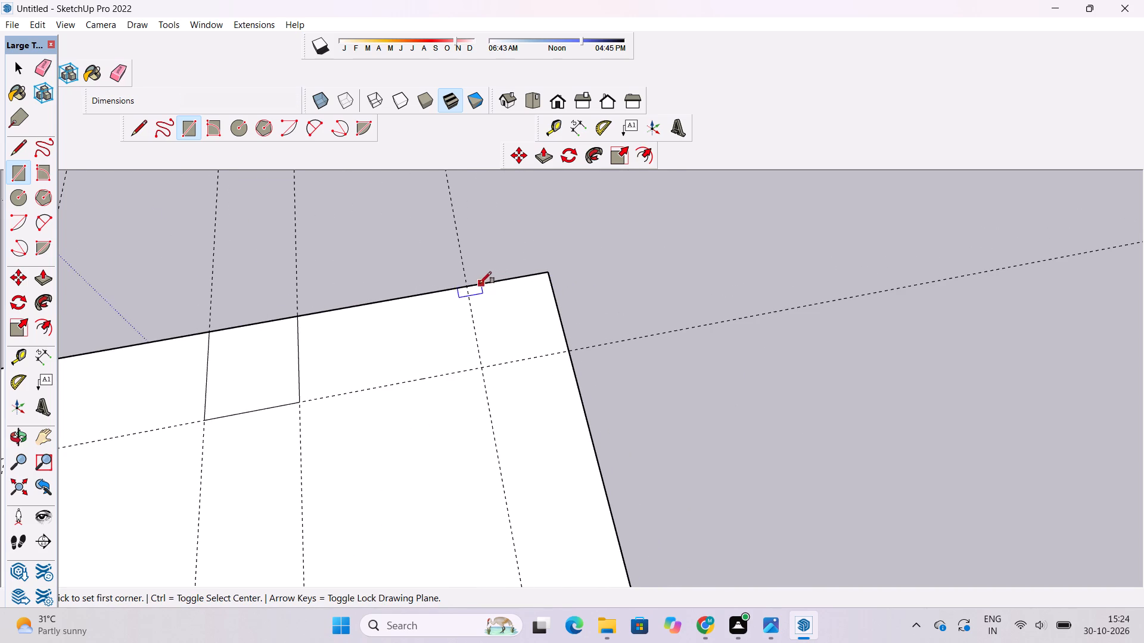
click(467, 286)
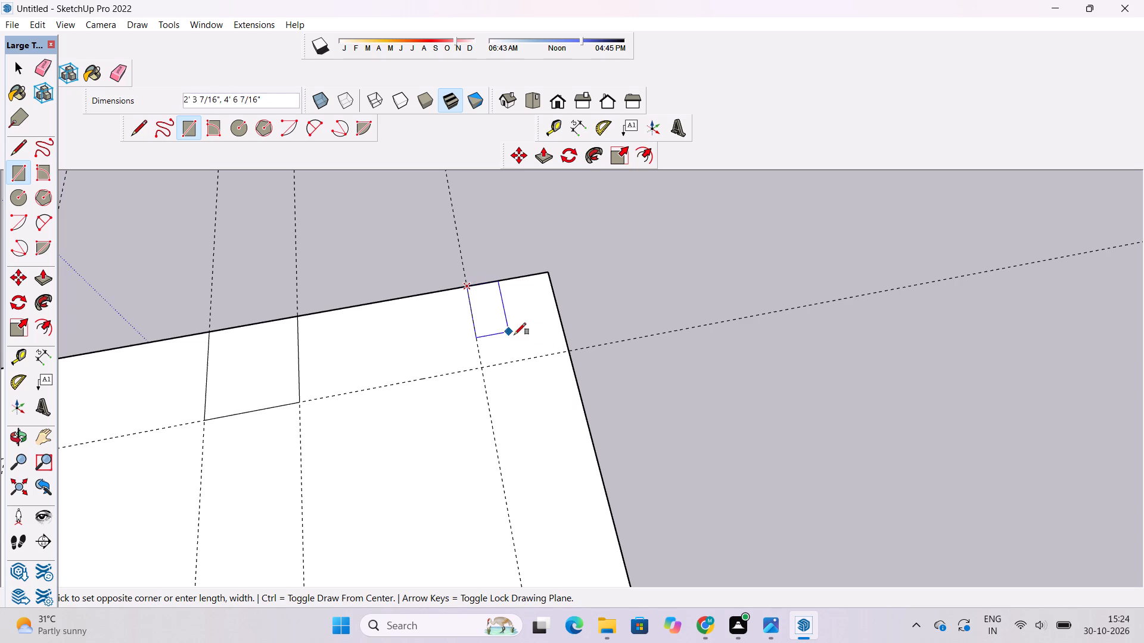
click(564, 350)
scroll(564, 264, down, 7)
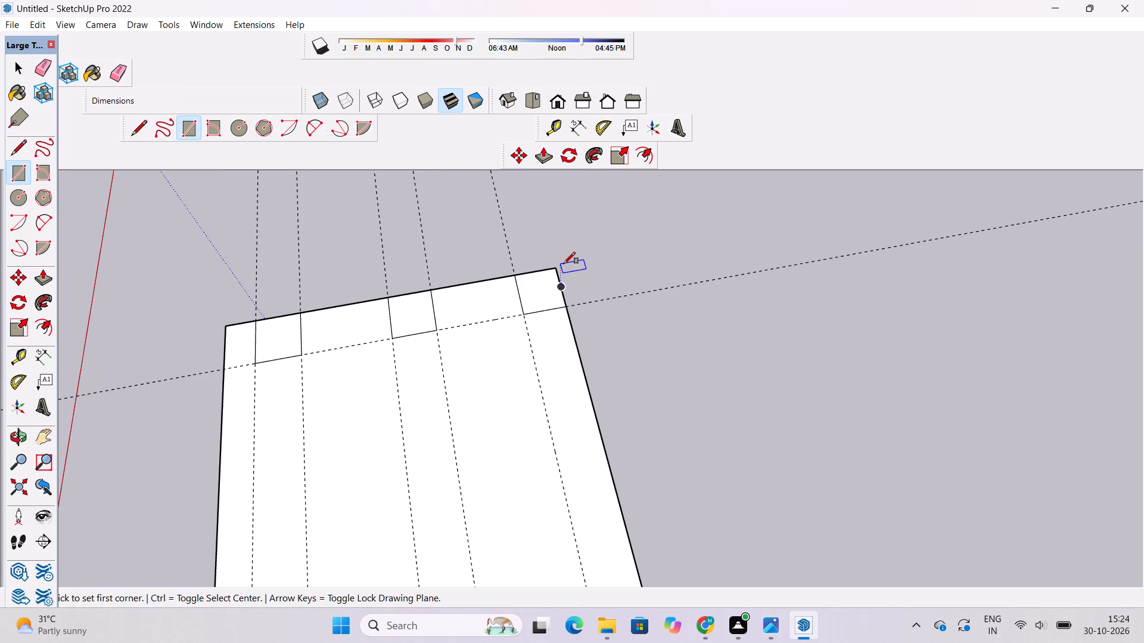
Examine the slab's top face with the three rectangles and guides from several angles.
key(o)
drag(447, 313, 669, 263)
scroll(529, 338, down, 10)
shift+drag(534, 395, 487, 318)
drag(487, 319, 603, 239)
scroll(466, 378, up, 7)
drag(463, 359, 463, 367)
drag(463, 369, 463, 392)
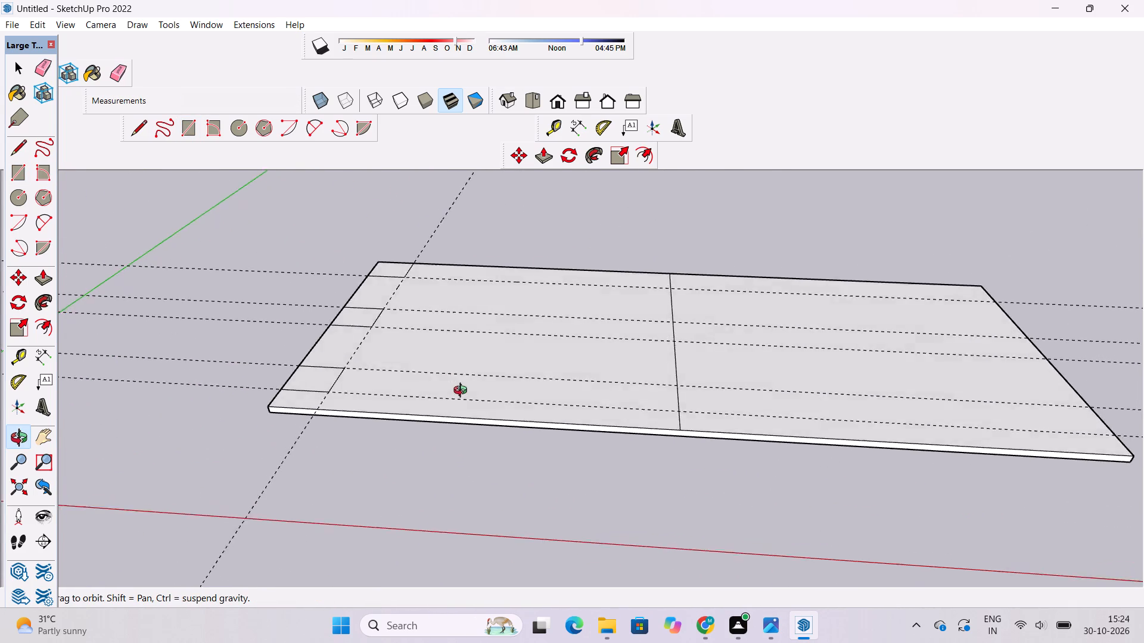
drag(463, 392, 468, 426)
scroll(353, 392, up, 5)
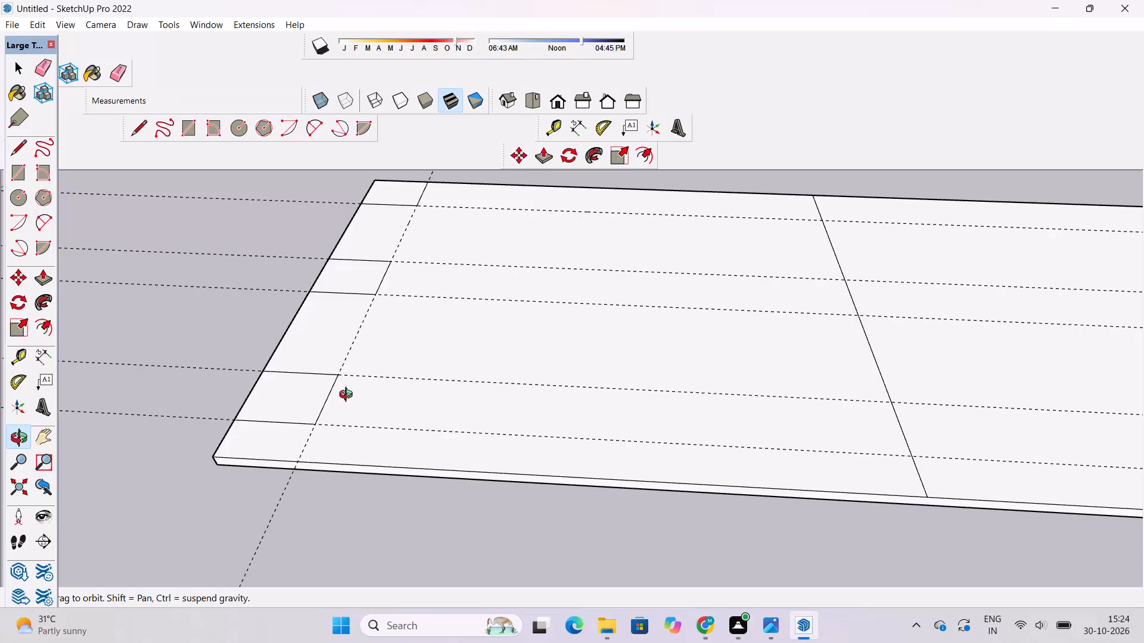
shift+drag(348, 397, 347, 383)
drag(347, 382, 351, 441)
scroll(332, 407, down, 7)
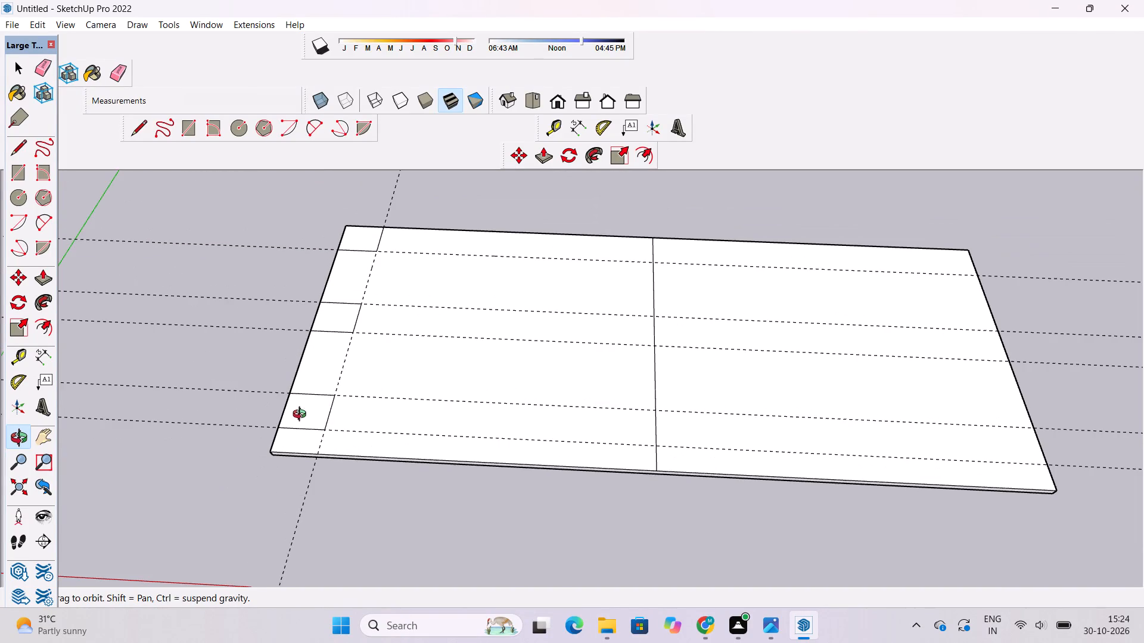
Push/Pull the slab's short end face beside the three rectangles outward by 1.5', keeping the original edge as a dividing line.
drag(301, 417, 301, 438)
drag(301, 438, 500, 376)
scroll(390, 473, up, 3)
shift+drag(326, 479, 359, 335)
drag(374, 454, 388, 351)
scroll(408, 416, up, 4)
shift+drag(405, 449, 392, 436)
key(p)
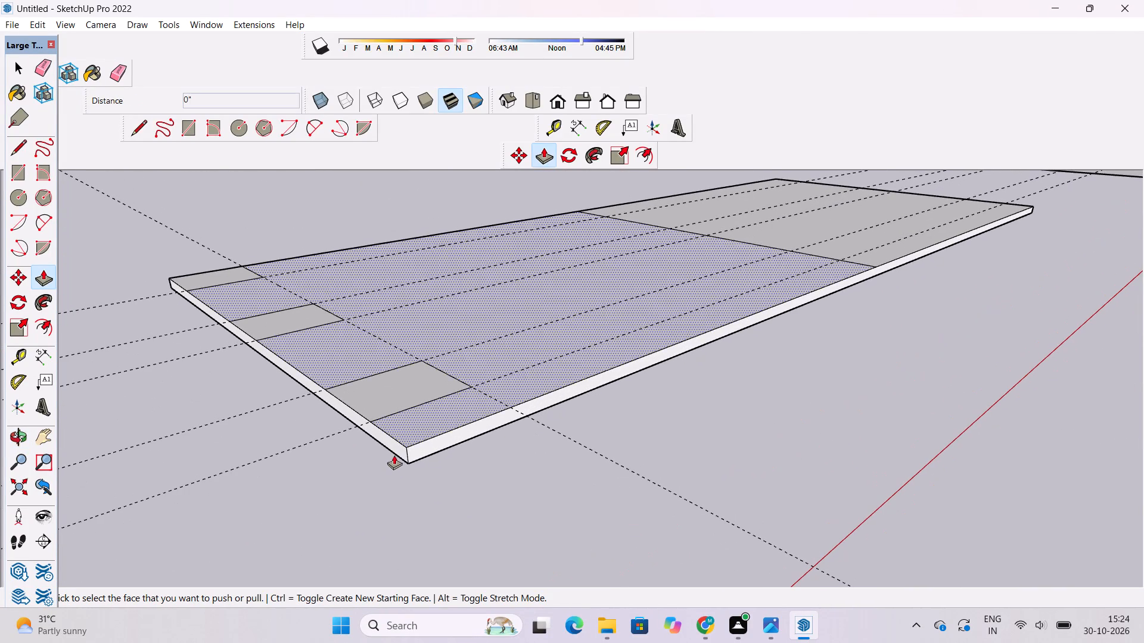
click(395, 448)
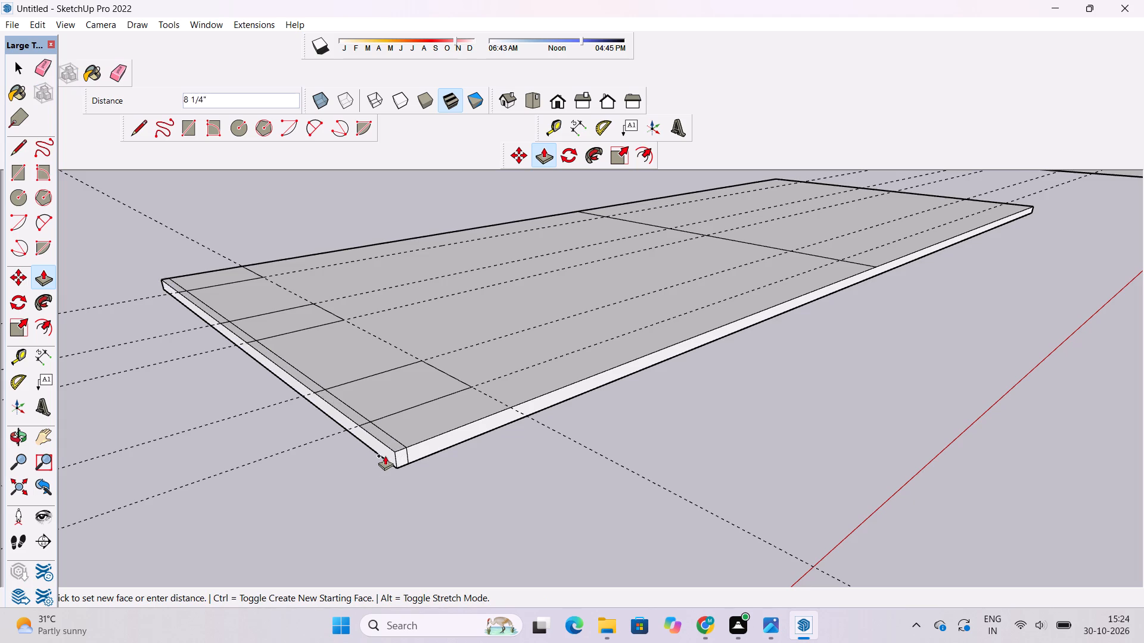
text(1.5')
key(Return)
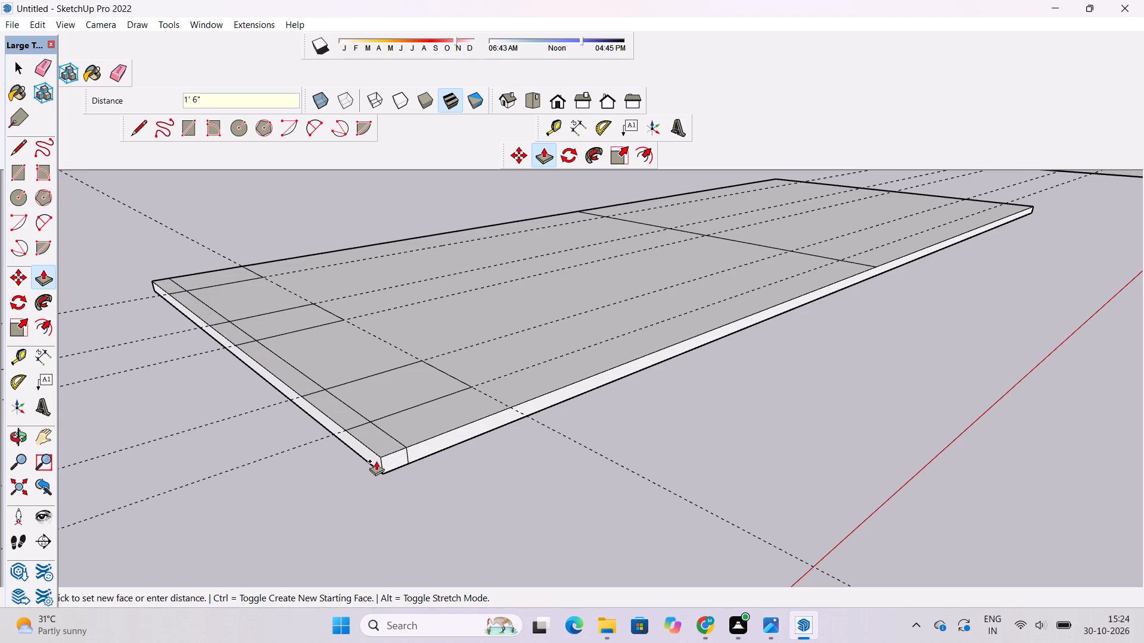
Place a guide 1' from the cross guide at the rectangles' inner ends, offset toward the slab's short edge.
key(o)
drag(440, 414, 344, 491)
scroll(346, 479, down, 1)
drag(394, 426, 390, 438)
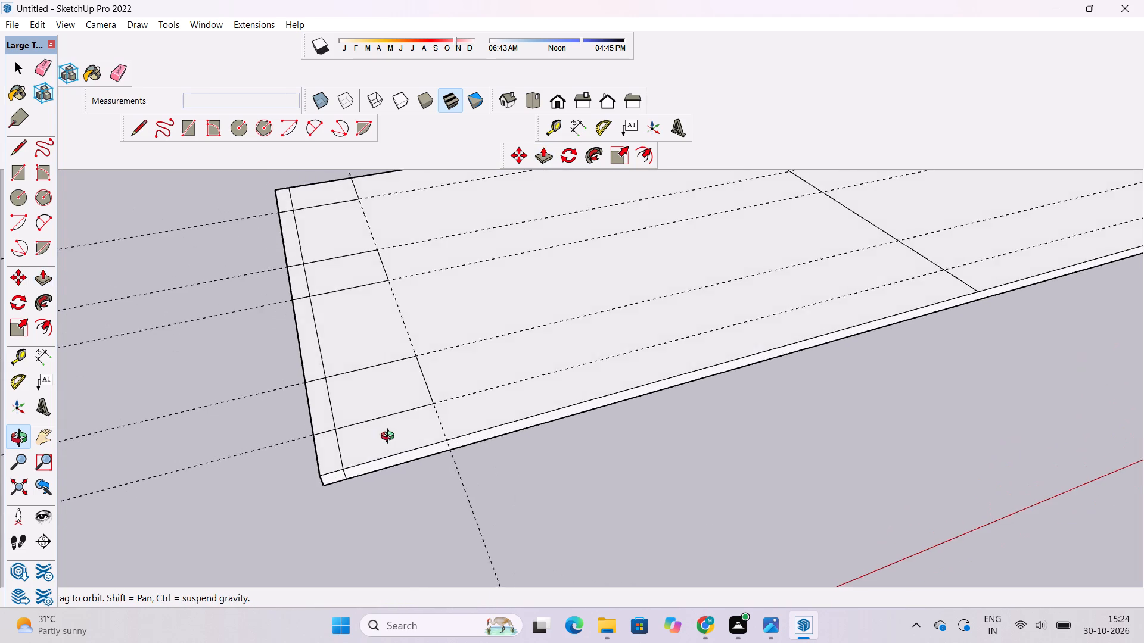
drag(390, 438, 323, 497)
shift+drag(394, 403, 409, 441)
drag(409, 442, 400, 443)
scroll(371, 446, down, 2)
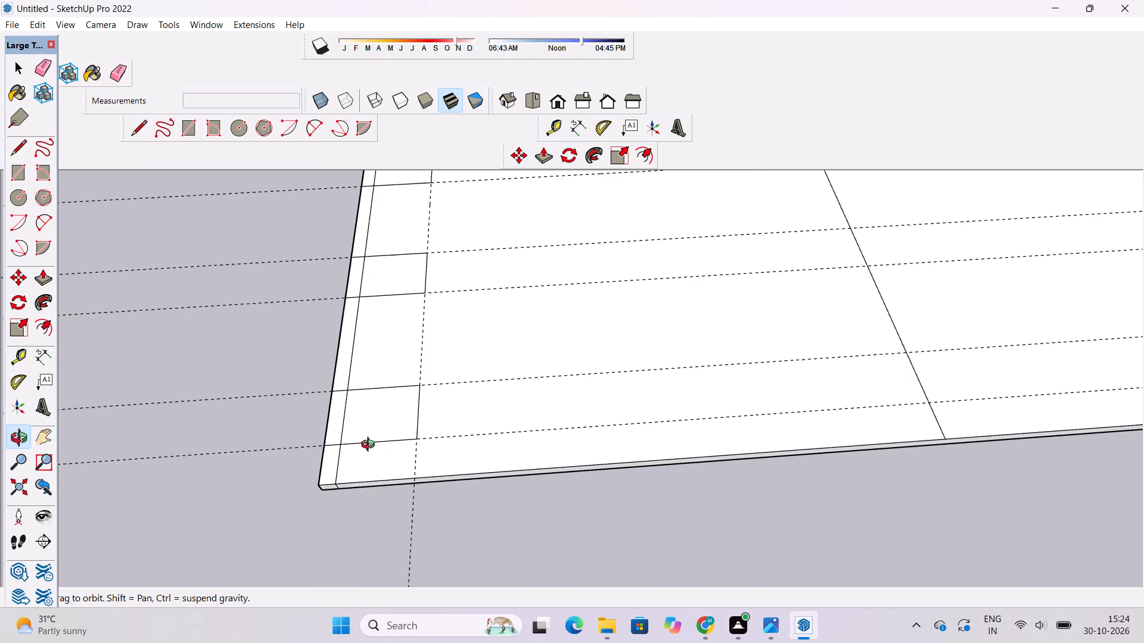
scroll(371, 446, down, 5)
drag(395, 423, 403, 445)
scroll(402, 389, up, 2)
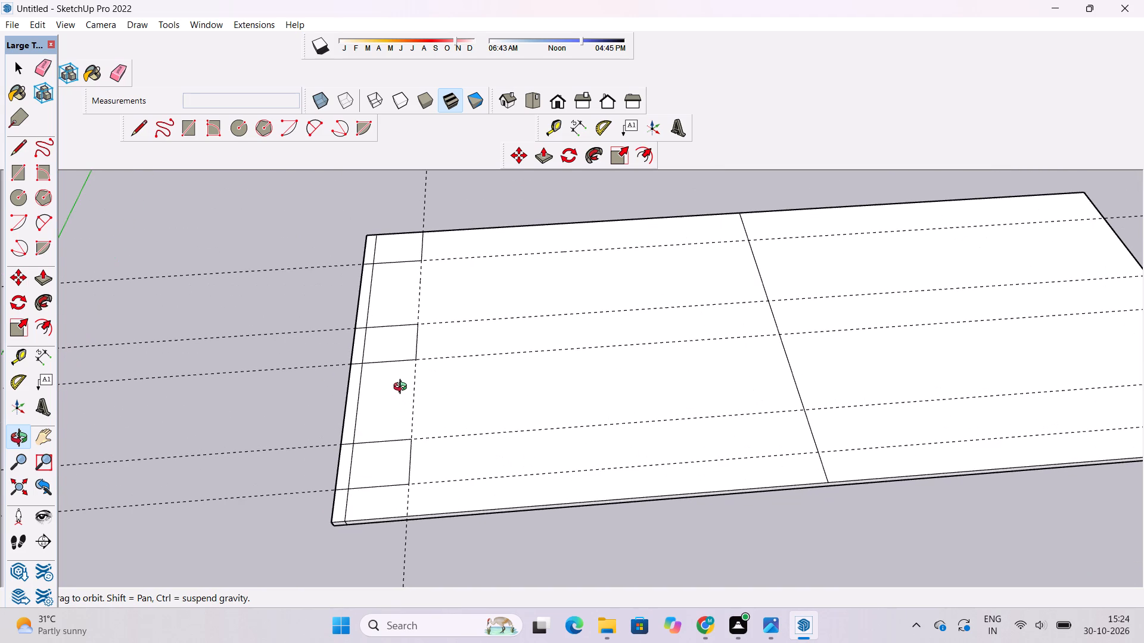
key(t)
click(412, 401)
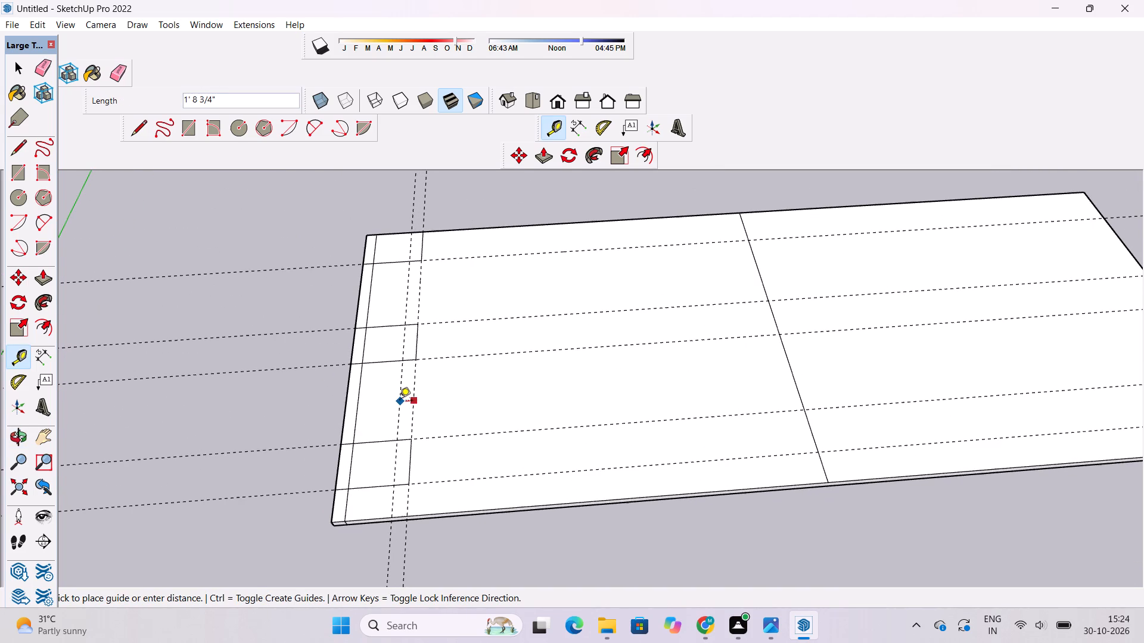
text(1')
key(Return)
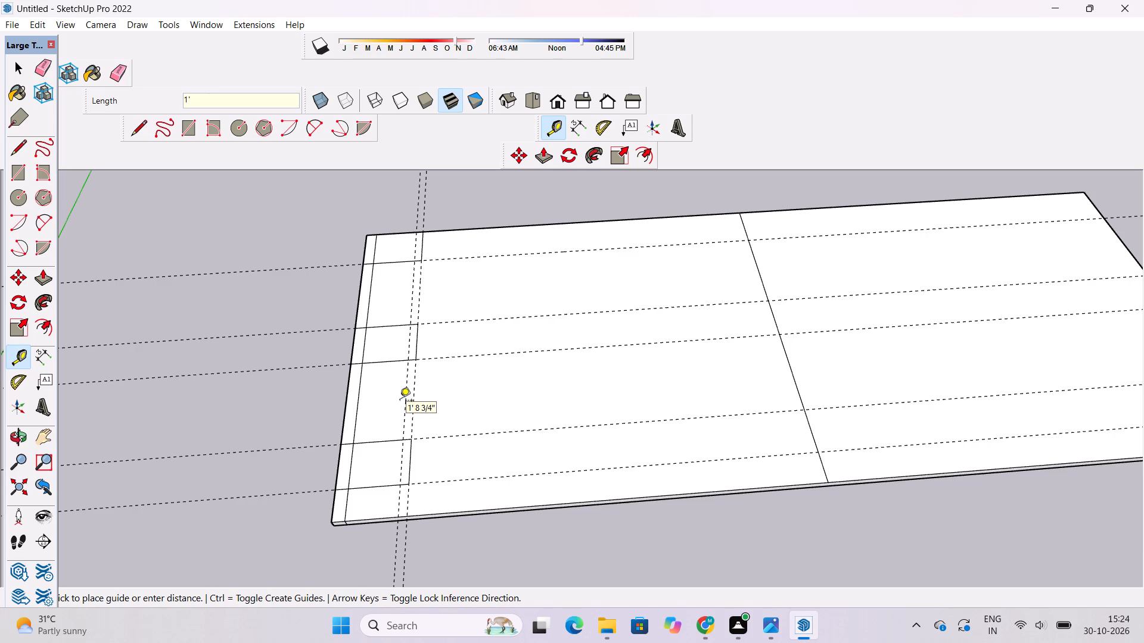
Draw a line along the new 1' guide across the corner rectangle, from the slab's long edge to the rectangle's opposite side.
click(143, 133)
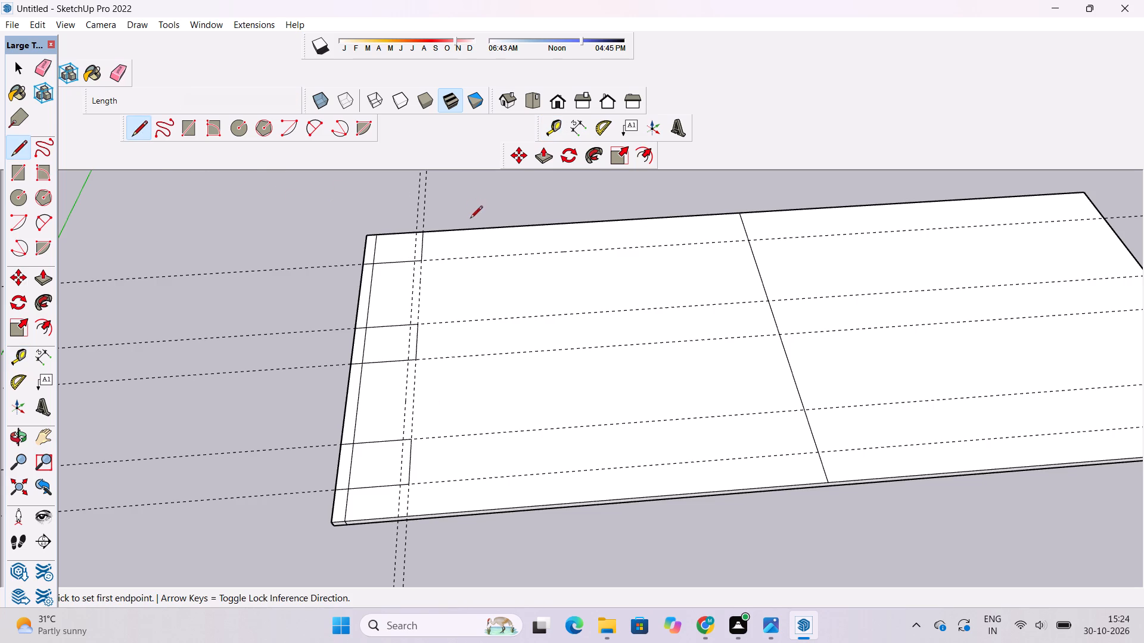
scroll(410, 252, up, 10)
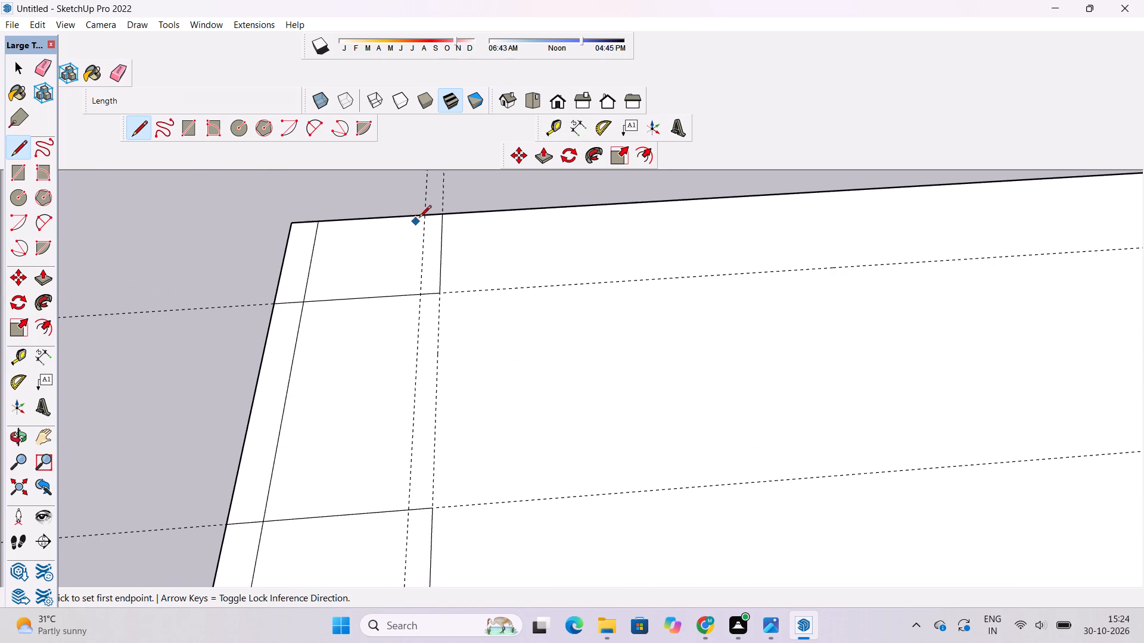
click(425, 217)
click(422, 292)
Draw 6' lines along the same guide across the central rectangle and the rectangle nearest the other long edge.
scroll(400, 238, down, 4)
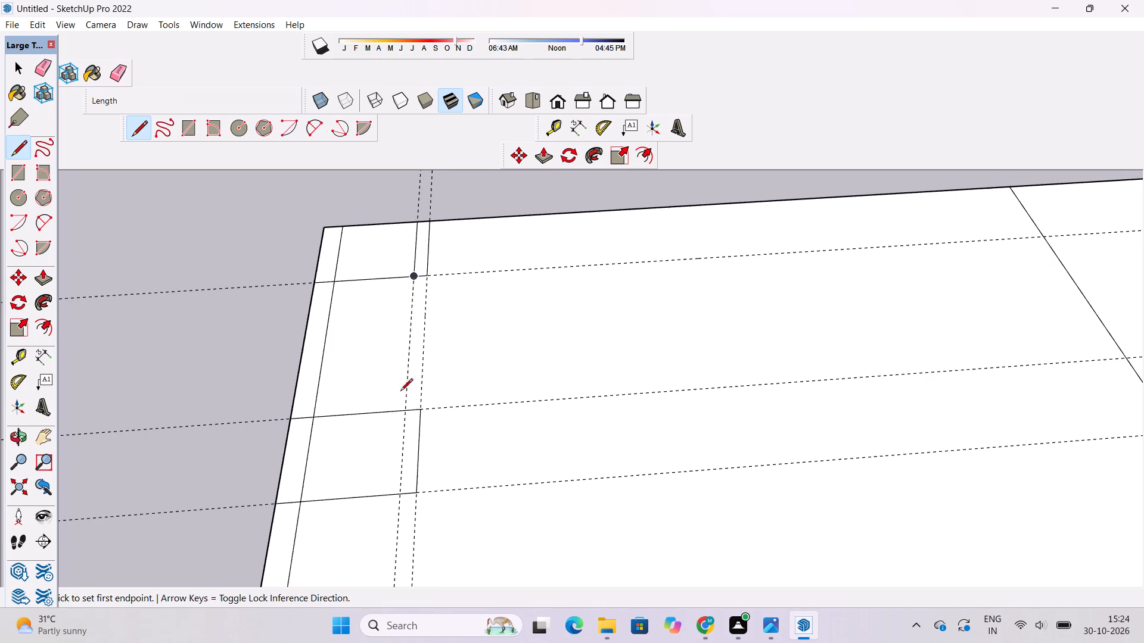
click(405, 411)
scroll(378, 344, down, 6)
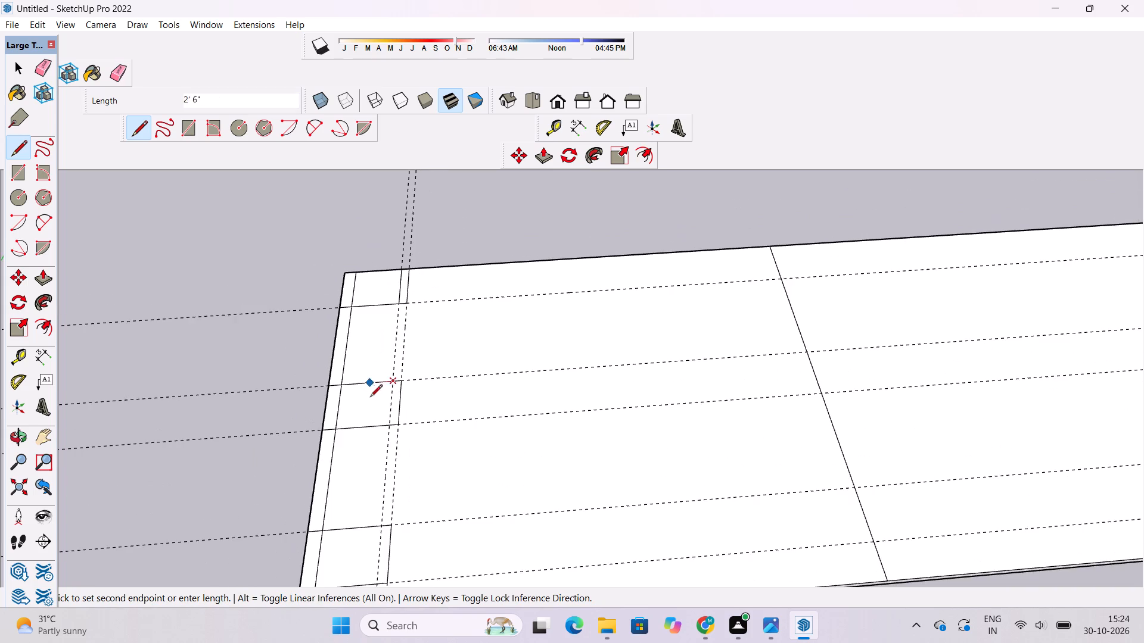
scroll(381, 424, up, 2)
click(391, 427)
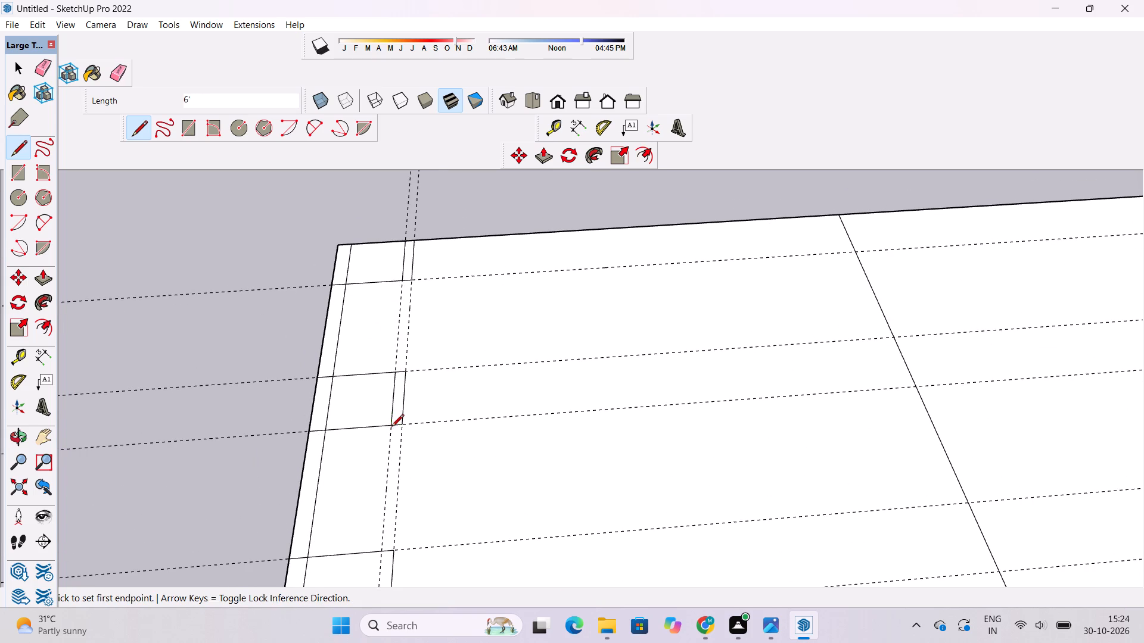
scroll(374, 369, down, 4)
scroll(372, 502, up, 7)
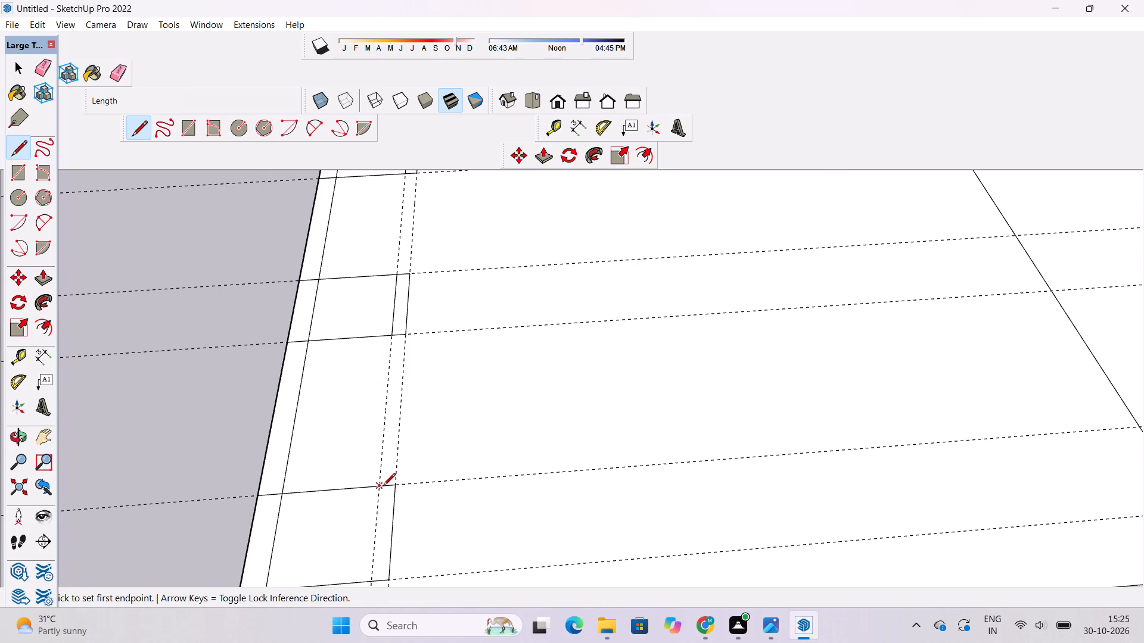
click(378, 488)
scroll(359, 413, down, 5)
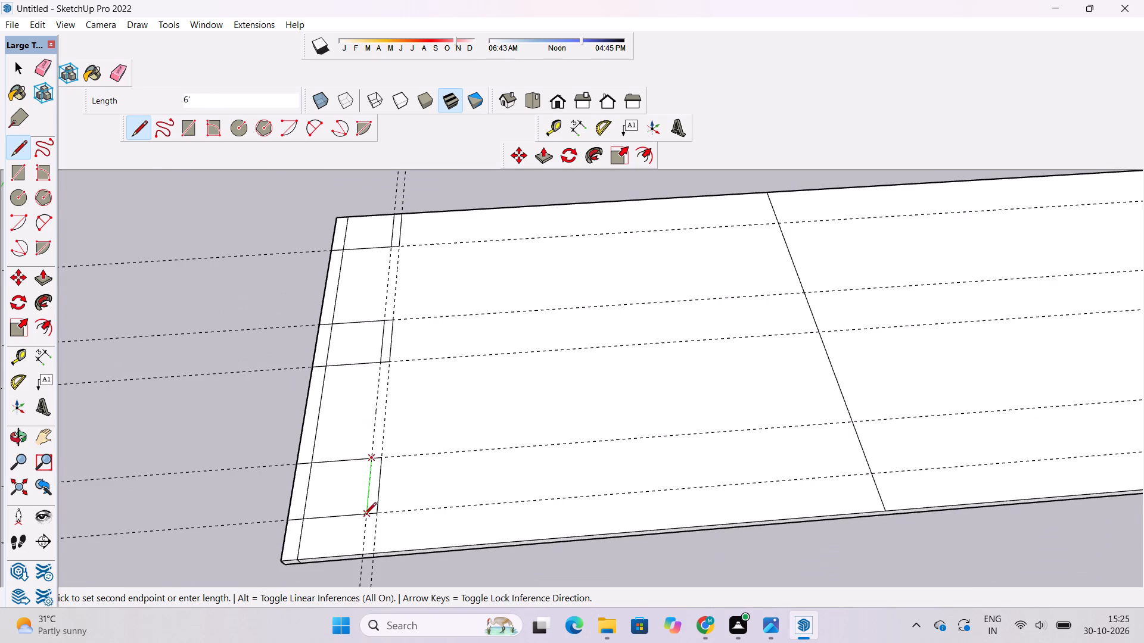
scroll(364, 516, up, 4)
click(368, 511)
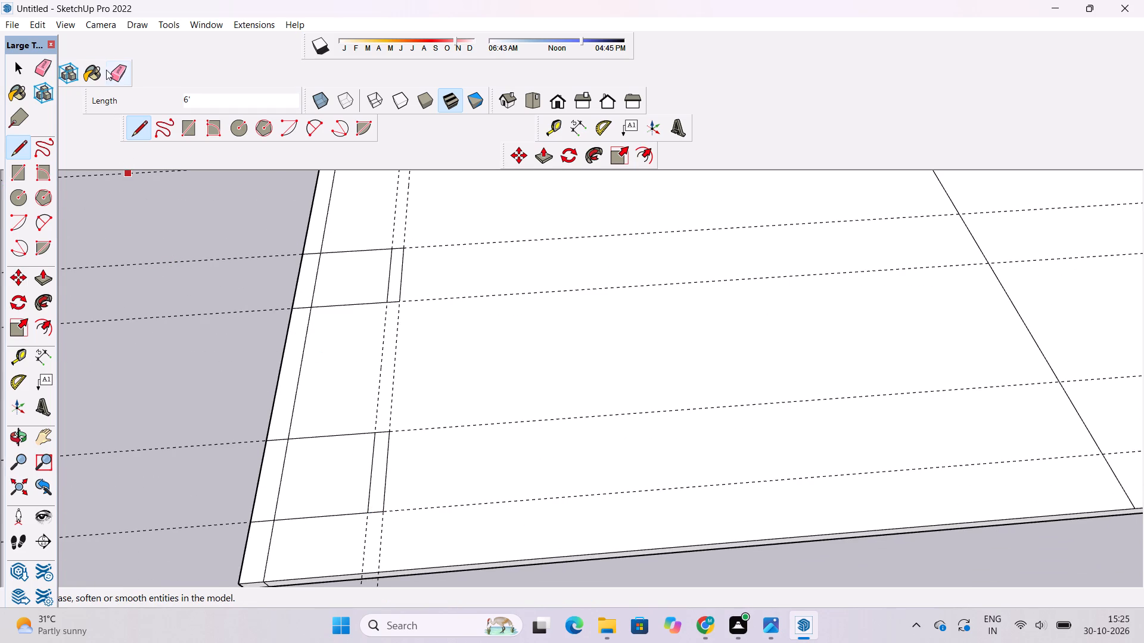
Erase both cross guides and all the lengthwise guides across the slab.
click(116, 75)
click(380, 371)
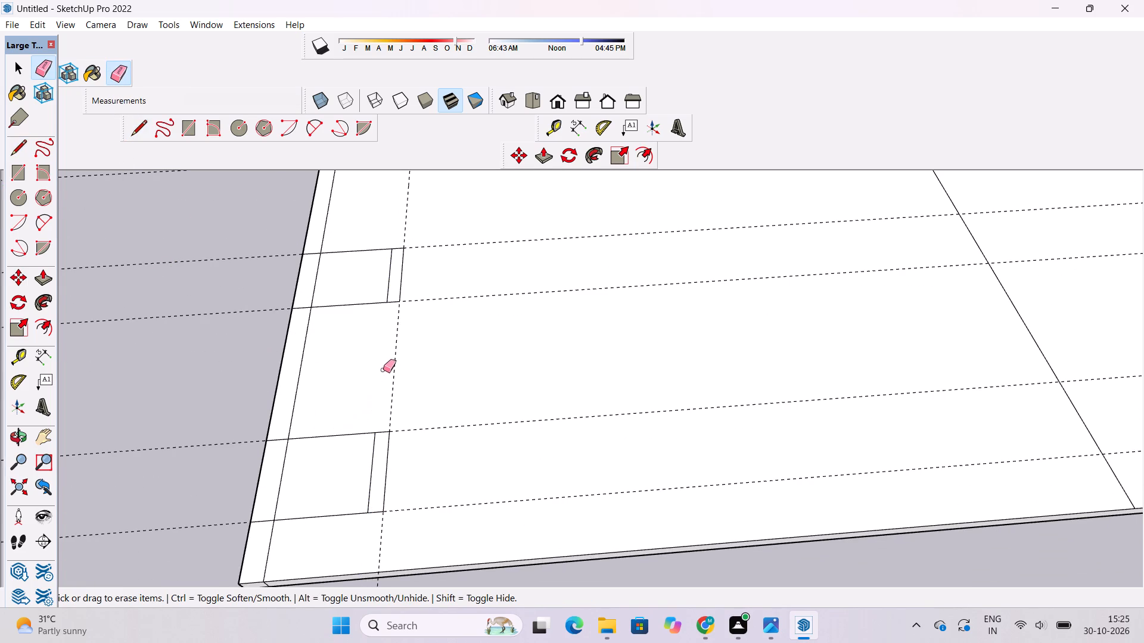
click(394, 373)
scroll(351, 405, down, 5)
drag(418, 396, 411, 479)
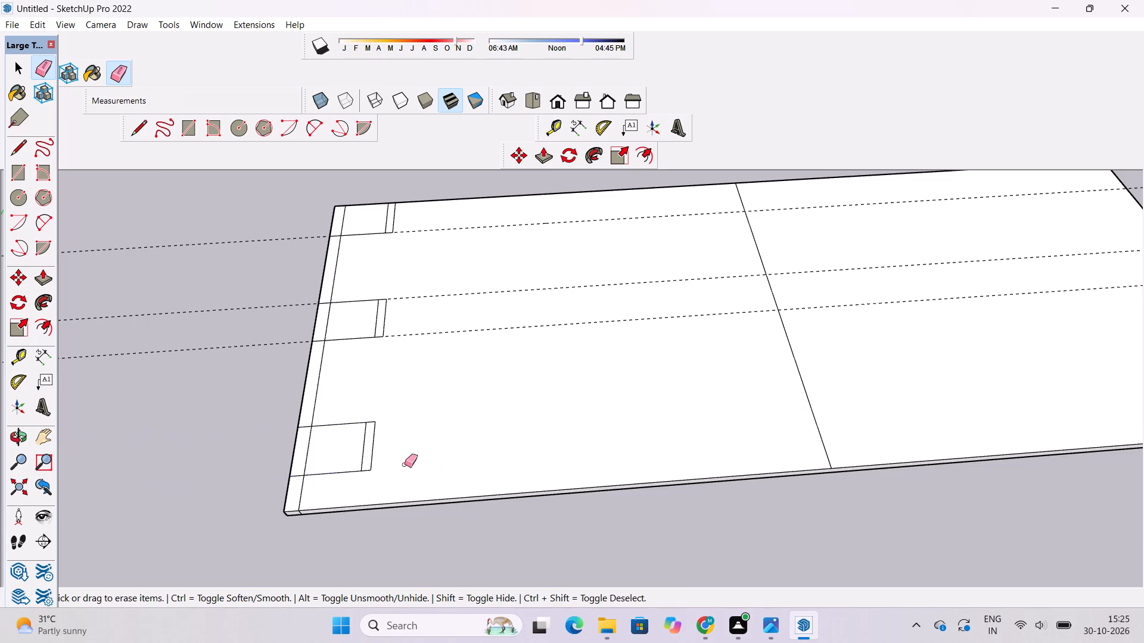
scroll(400, 463, down, 5)
drag(502, 305, 496, 377)
drag(490, 287, 489, 308)
Erase the line segments crossing the 1.5' end strip at the outer and central rectangles, and the central rectangle's surplus 1' inner end.
scroll(377, 463, up, 7)
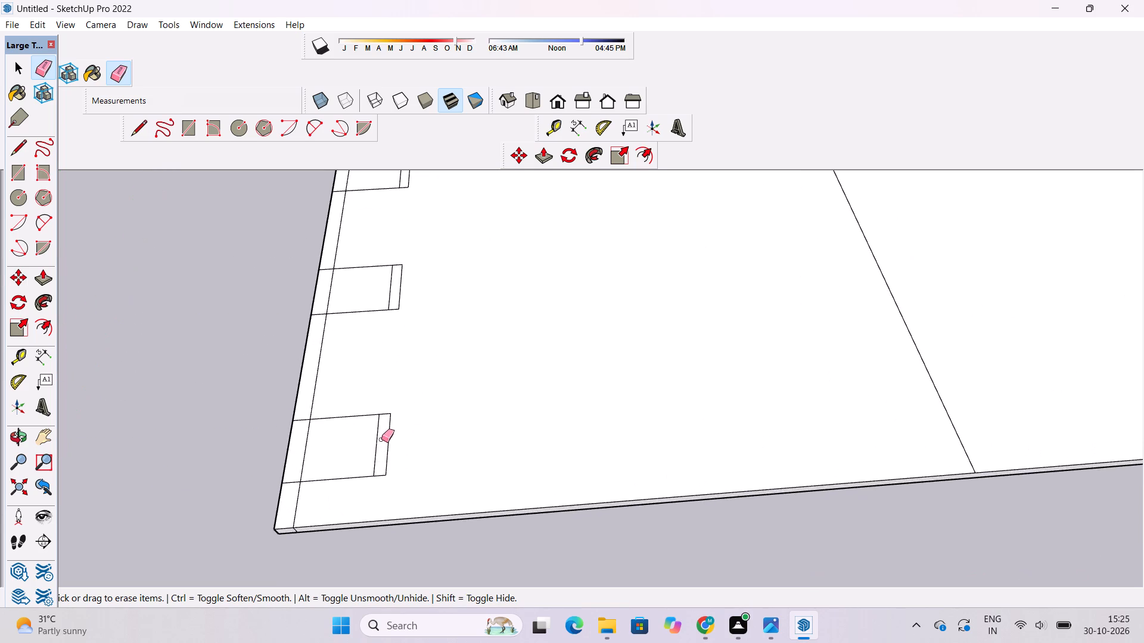
scroll(380, 439, up, 2)
drag(289, 403, 269, 500)
scroll(297, 433, down, 5)
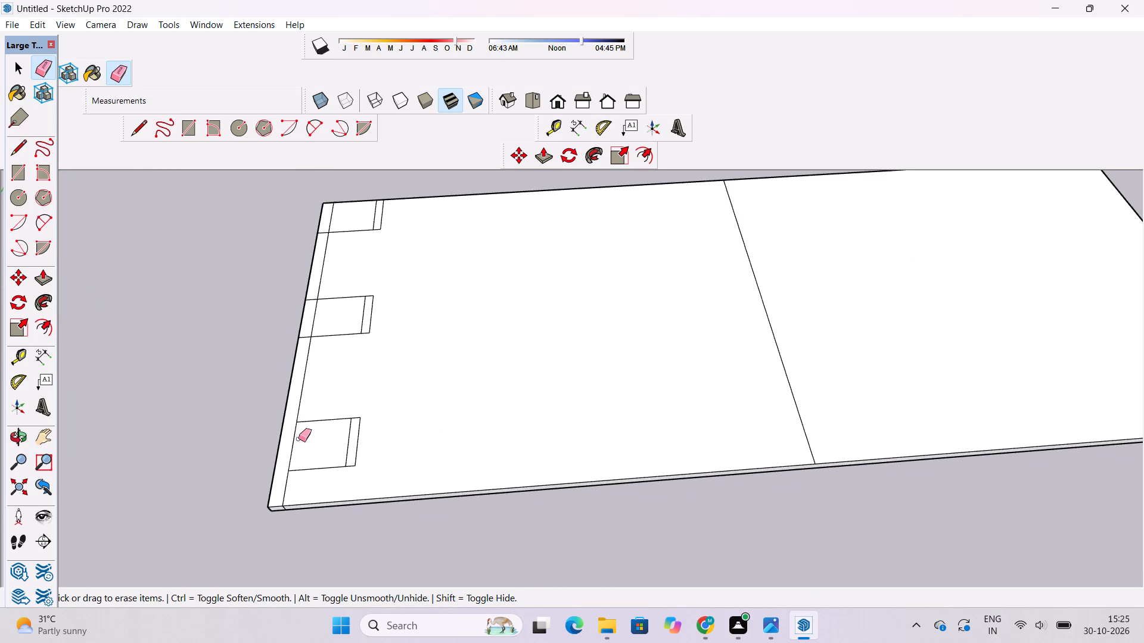
scroll(310, 347, down, 2)
scroll(316, 295, up, 9)
drag(303, 316, 300, 378)
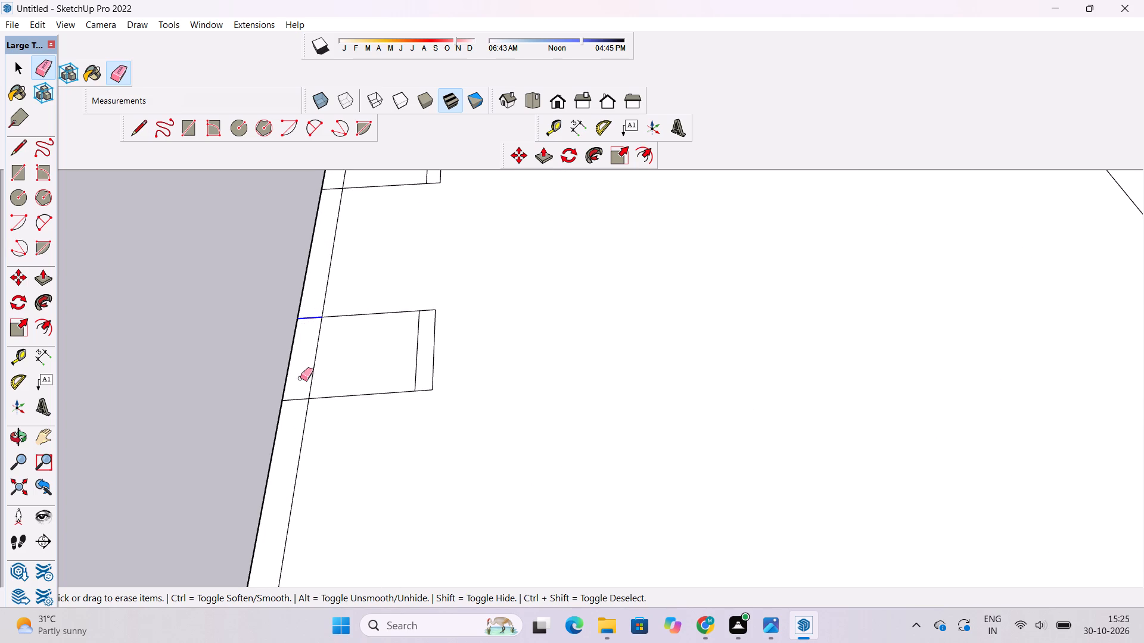
drag(300, 378, 292, 408)
drag(443, 314, 433, 348)
drag(433, 348, 424, 391)
scroll(397, 329, down, 5)
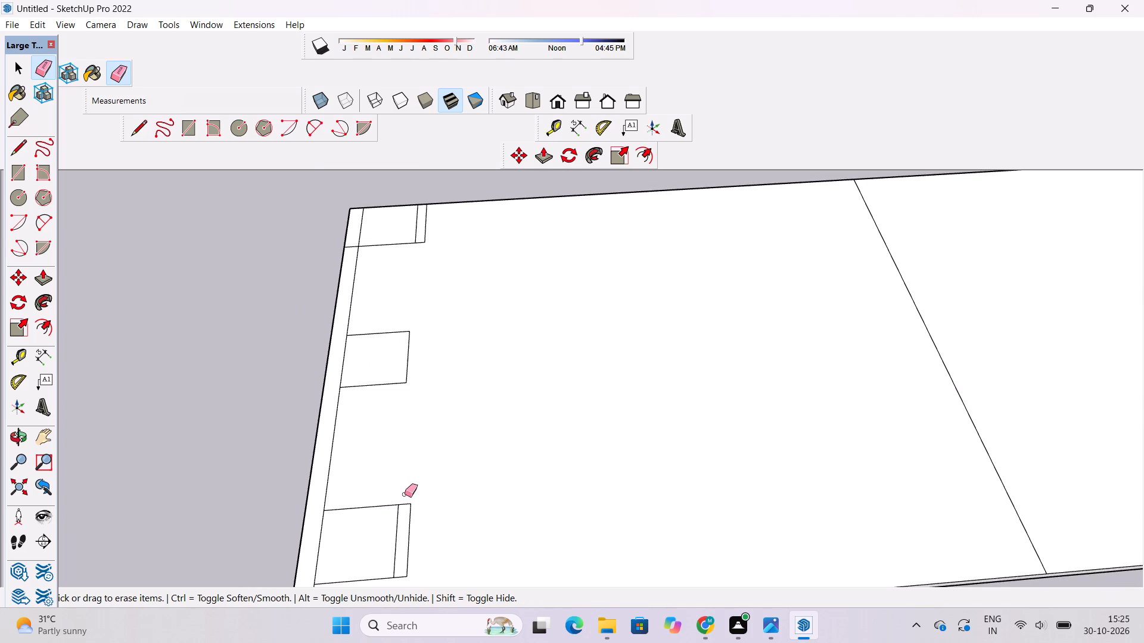
Erase the surplus 1' inner ends of the outer and corner rectangles, and the corner rectangle's segment crossing the 1.5' end strip.
drag(409, 497, 404, 578)
scroll(391, 551, down, 5)
scroll(426, 313, up, 14)
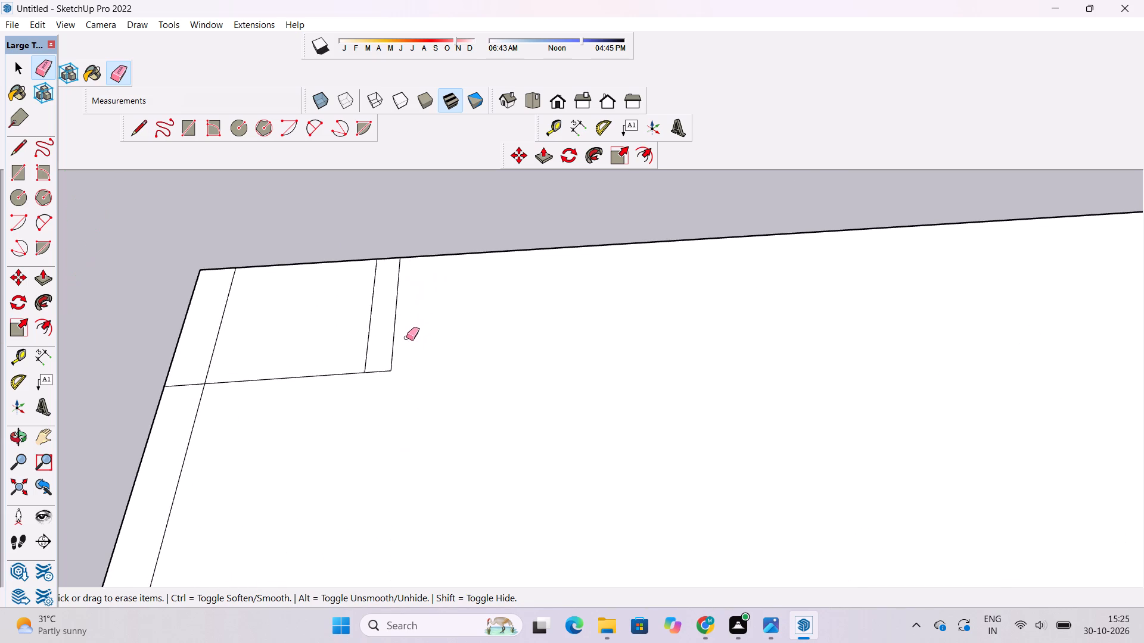
drag(405, 339, 381, 380)
scroll(402, 349, down, 10)
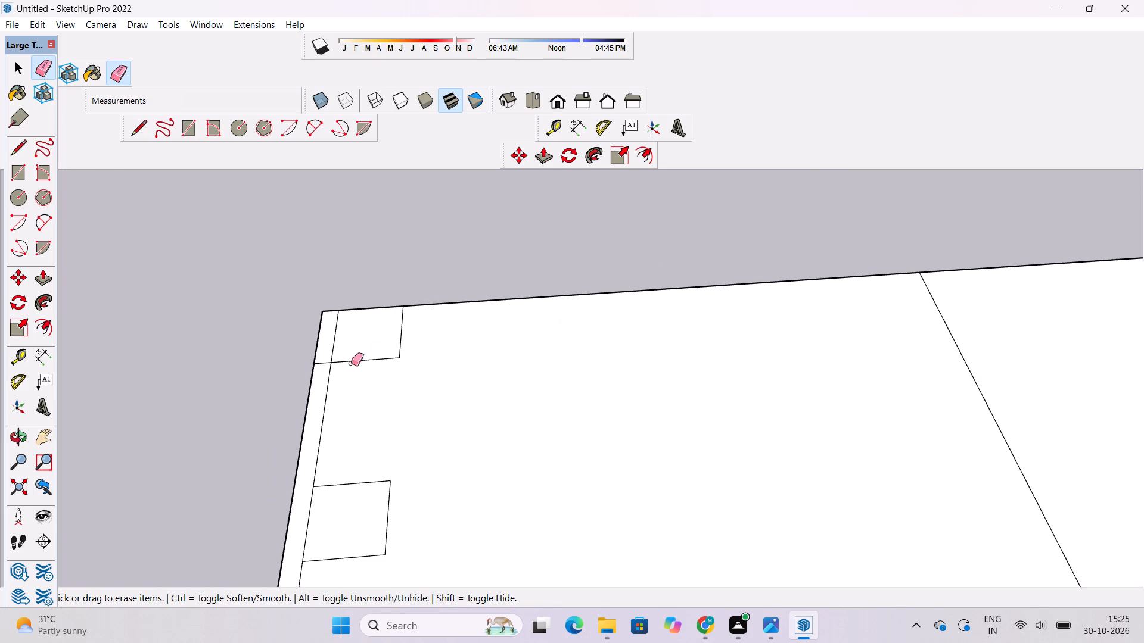
scroll(322, 351, up, 4)
drag(322, 355, 323, 373)
key(space)
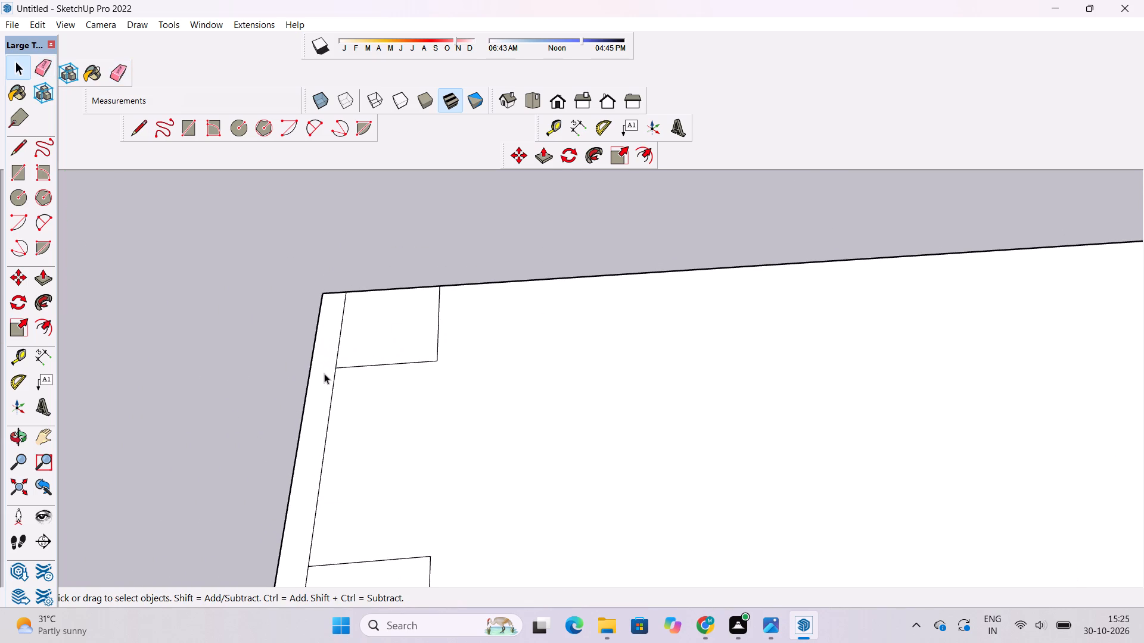
Examine the three trimmed rectangles, the end strip and the whole slab from several angles.
key(o)
shift+drag(318, 391, 348, 327)
scroll(360, 304, down, 6)
drag(392, 377, 348, 345)
scroll(344, 316, down, 5)
shift+drag(430, 370, 412, 373)
scroll(300, 473, up, 2)
shift+drag(282, 457, 262, 430)
scroll(361, 419, down, 6)
shift+drag(430, 411, 405, 410)
drag(412, 416, 427, 426)
scroll(403, 425, down, 1)
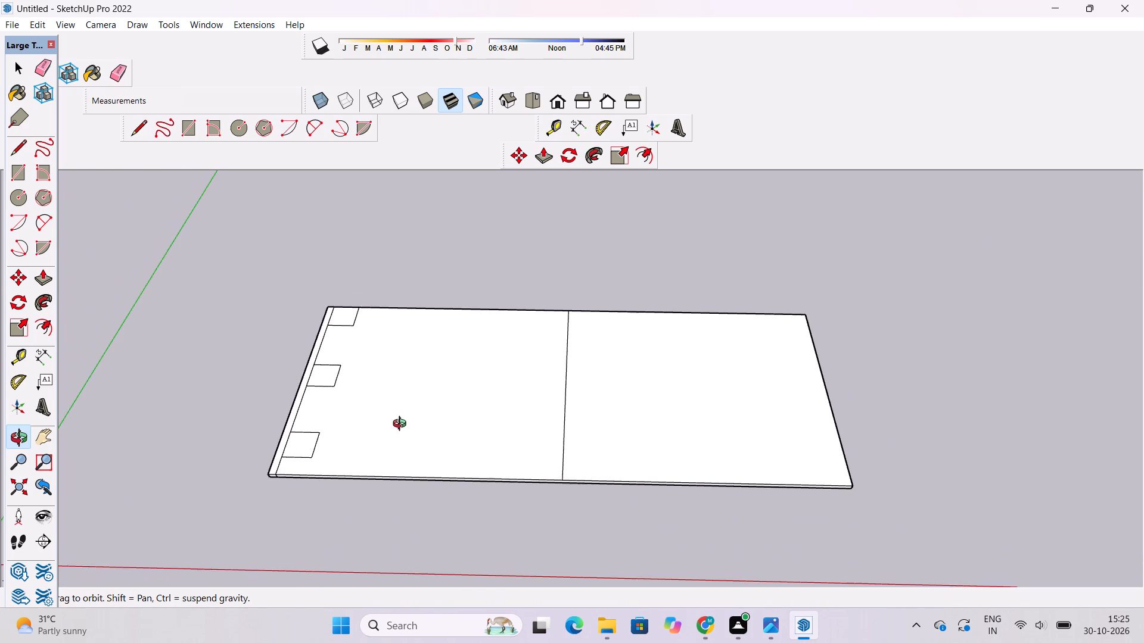
shift+drag(402, 426, 407, 419)
Push/Pull the slab's long side face next to the corner rectangle outward by 12'.
drag(764, 315, 446, 357)
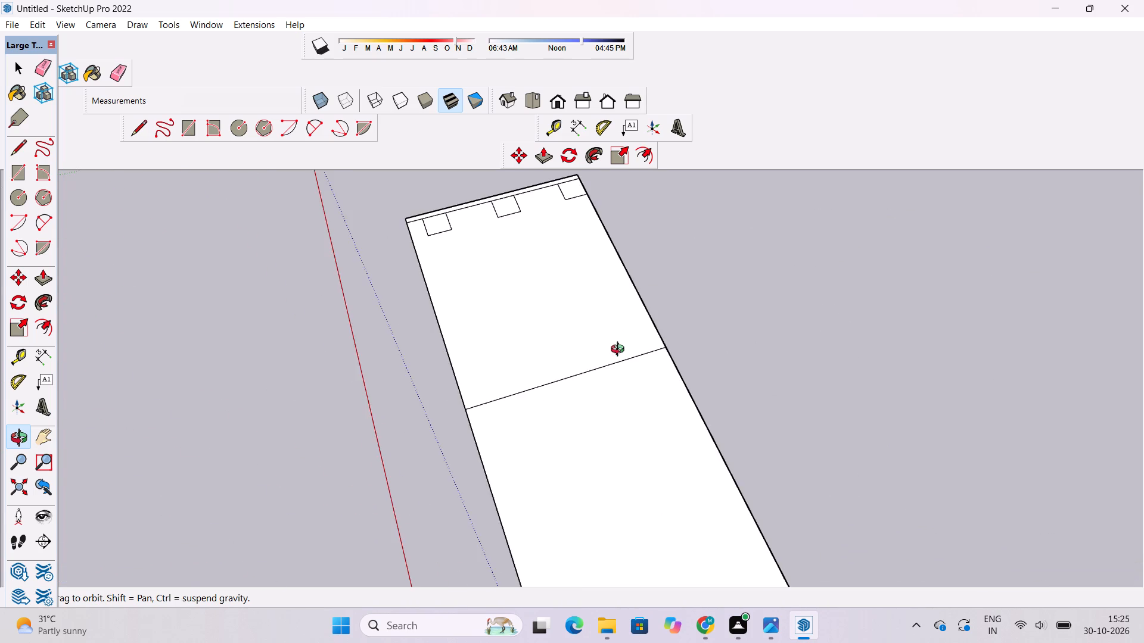
drag(620, 351, 437, 313)
drag(583, 405, 540, 313)
drag(607, 352, 598, 345)
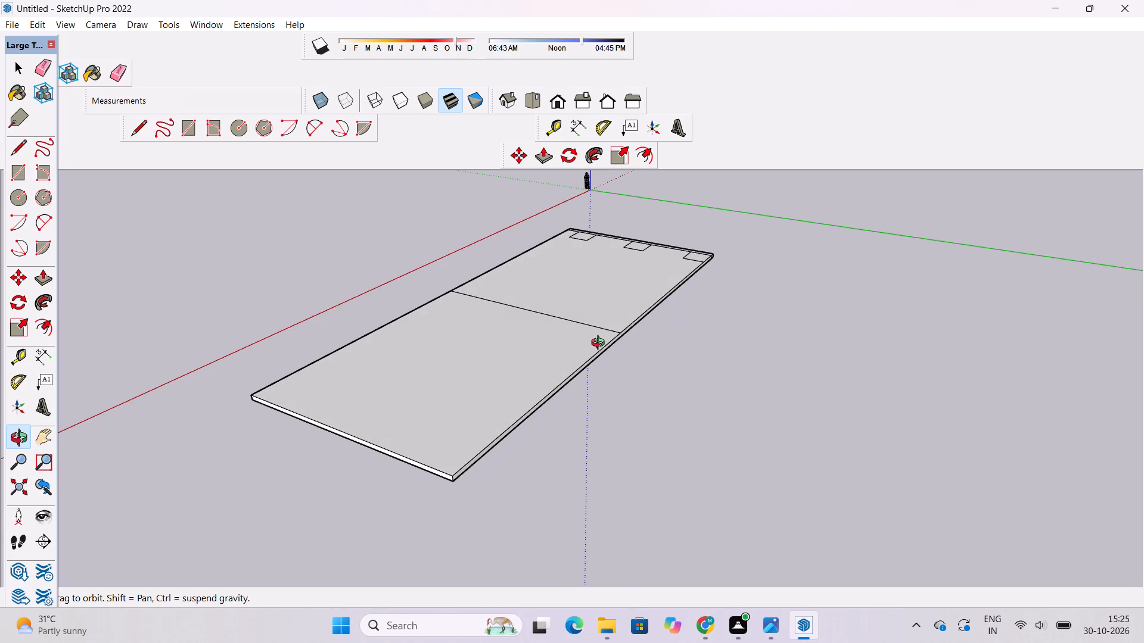
drag(630, 367, 607, 344)
drag(593, 394, 583, 372)
drag(546, 369, 548, 394)
key(p)
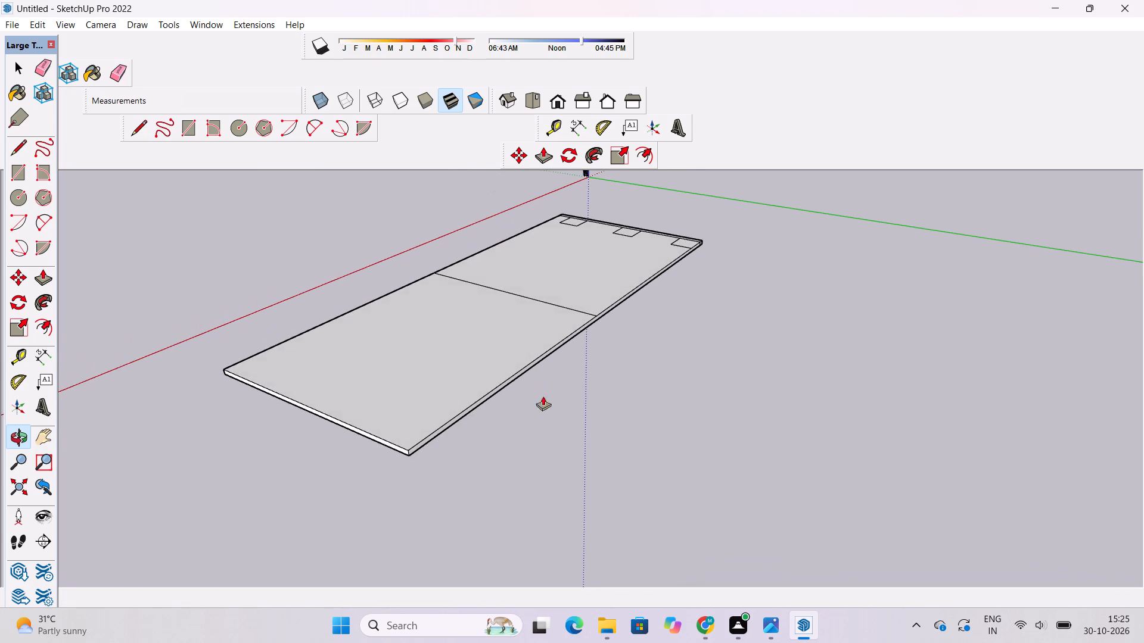
scroll(477, 413, up, 3)
click(474, 404)
scroll(499, 404, down, 2)
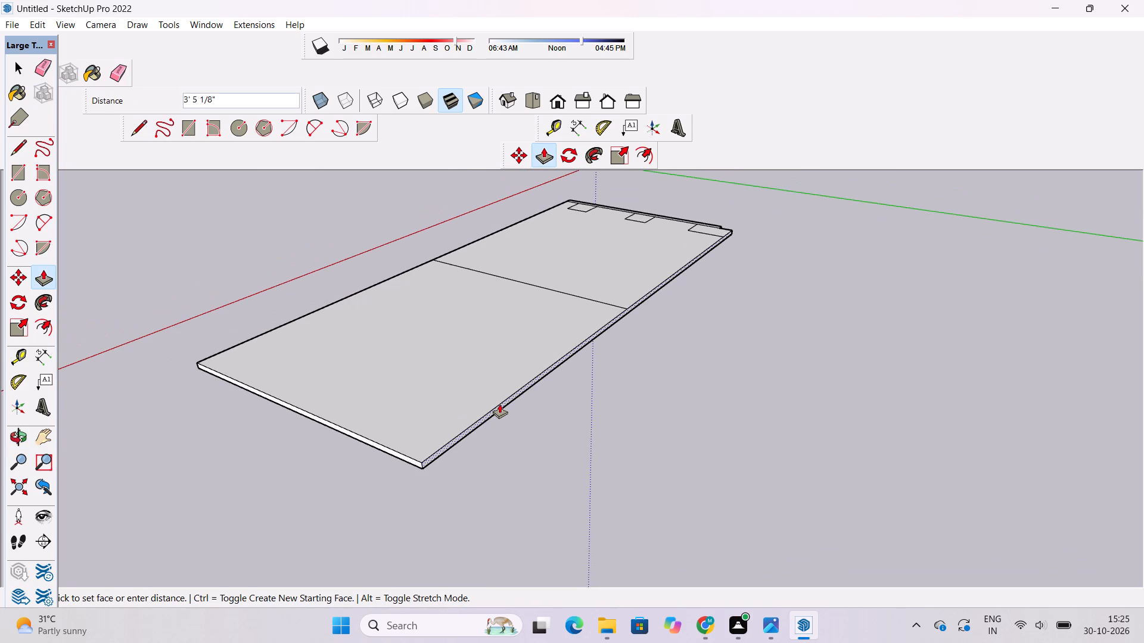
scroll(499, 404, down, 2)
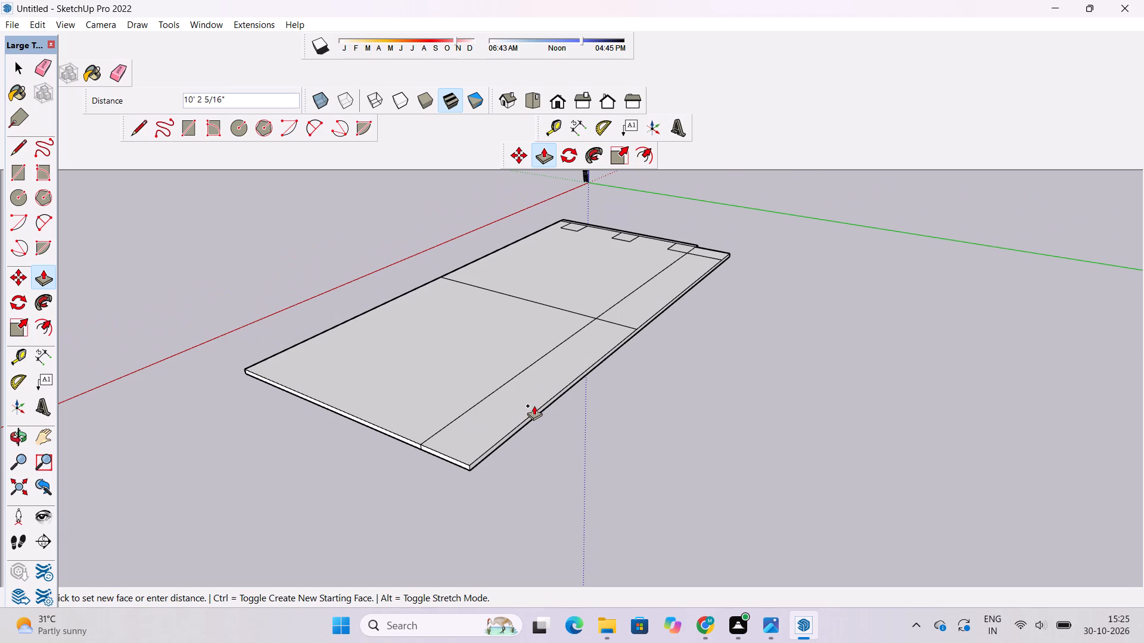
text(12')
key(Return)
Push/Pull the end strip's exposed short face until it is flush with the widened slab's long side.
key(o)
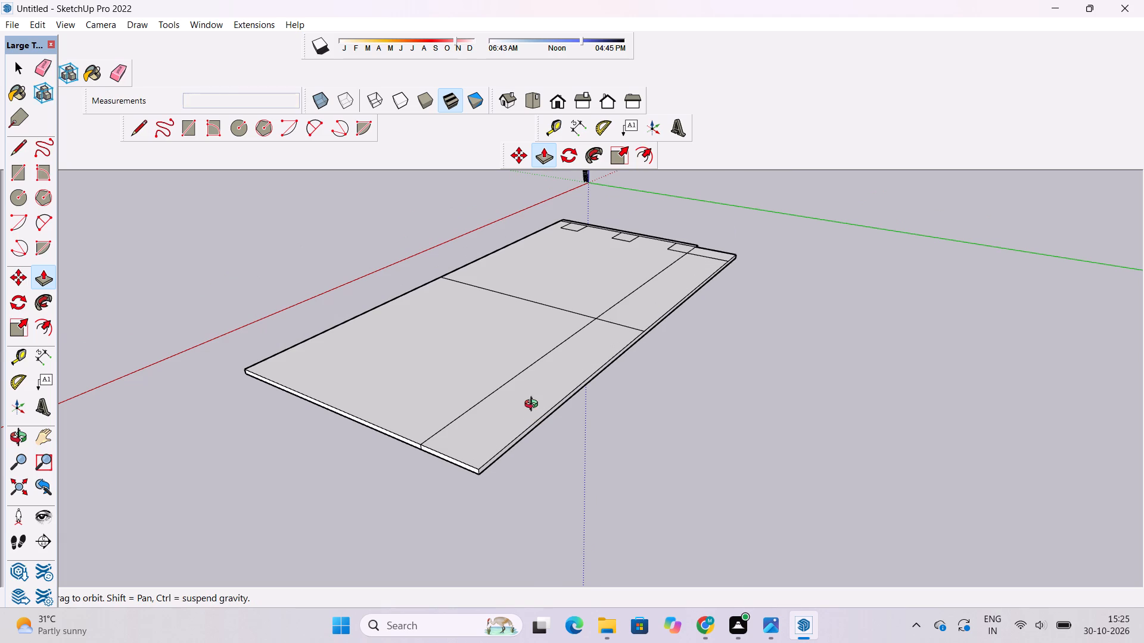
drag(750, 335, 324, 276)
scroll(694, 377, up, 8)
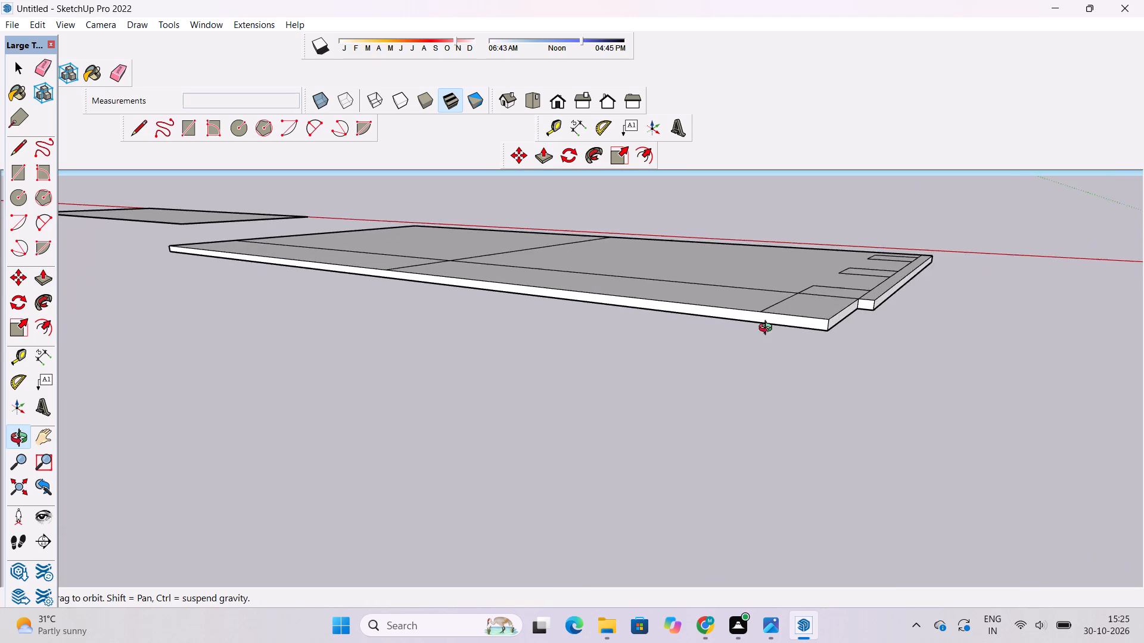
shift+drag(863, 285, 710, 301)
drag(707, 367, 707, 384)
scroll(670, 353, up, 1)
drag(665, 355, 641, 391)
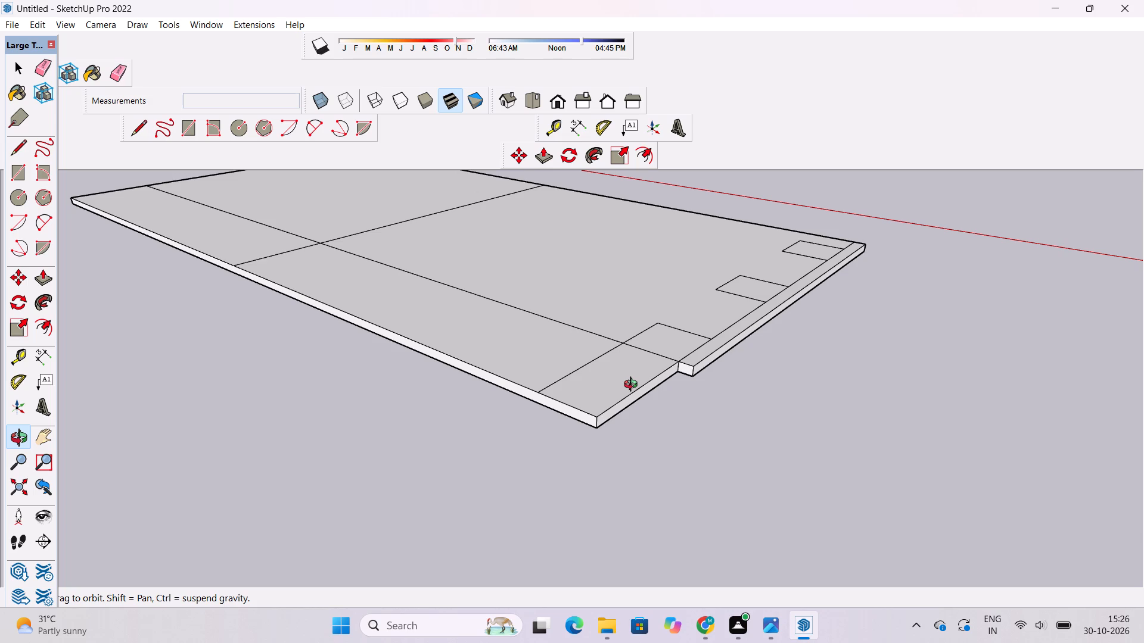
key(p)
scroll(682, 373, up, 3)
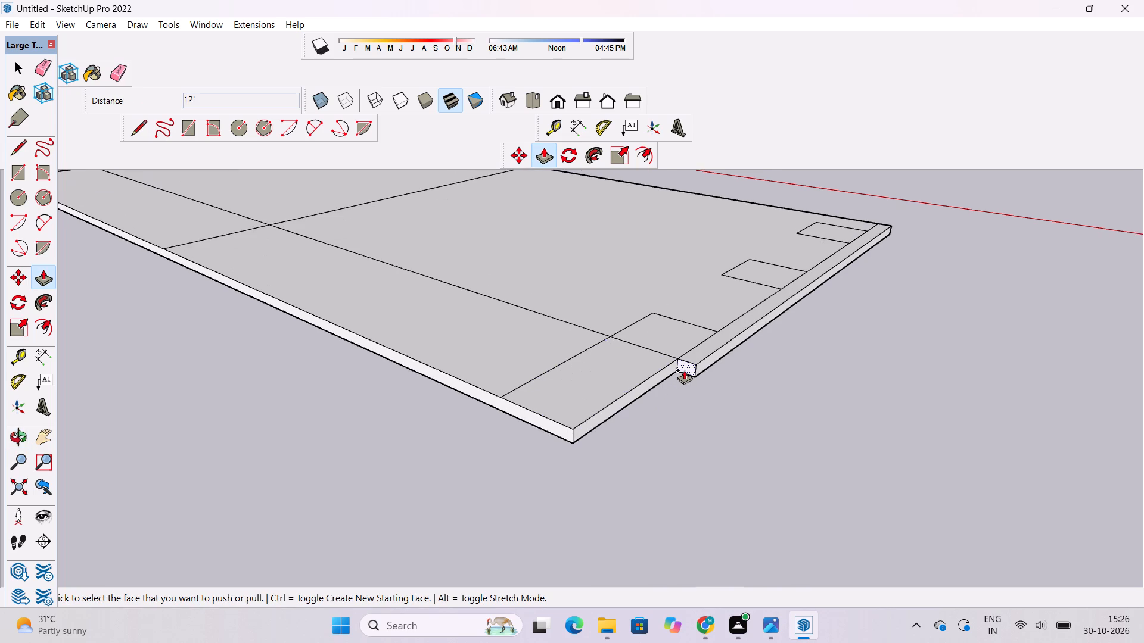
click(684, 370)
click(556, 435)
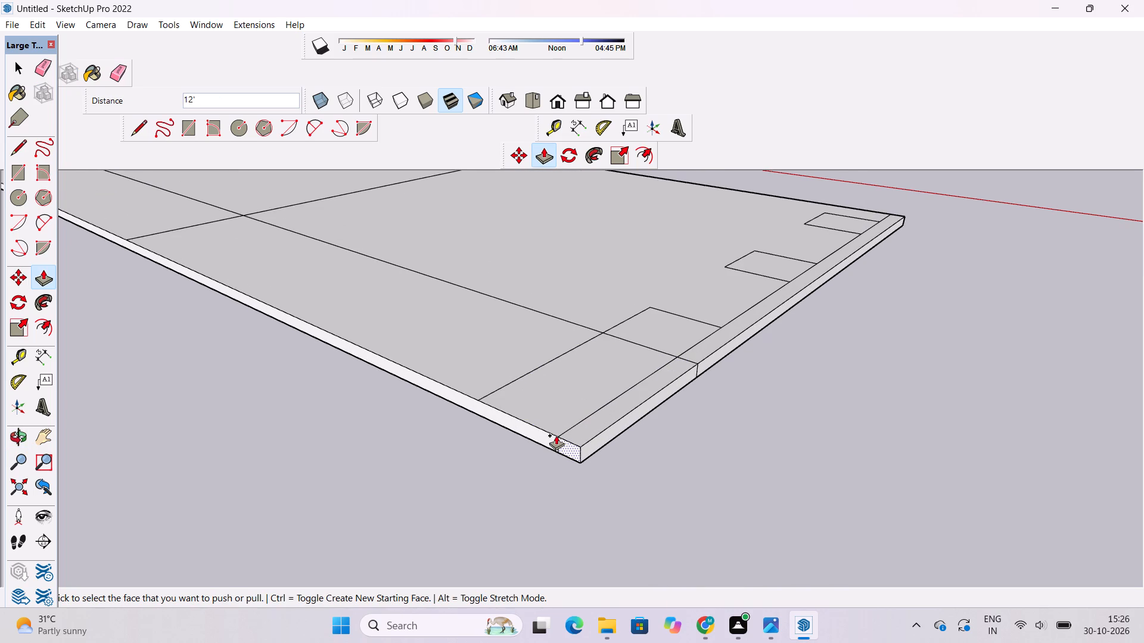
Within the added 12' section, erase the corner rectangle's extended side, the end strip's inner line and the short seam on the long side face.
key(e)
click(573, 350)
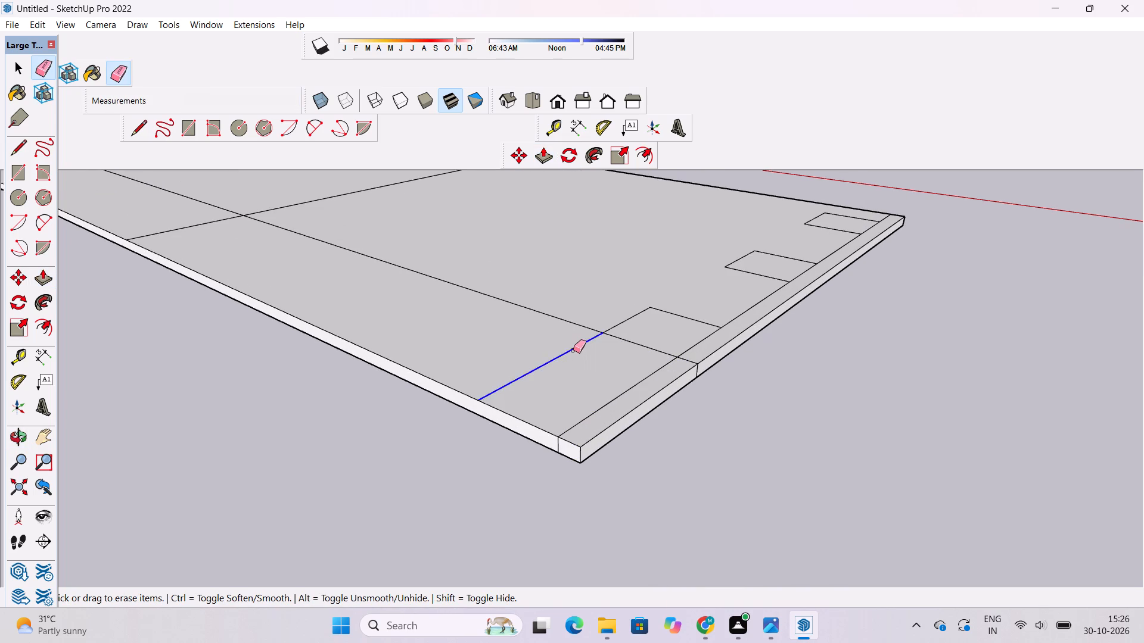
drag(602, 407, 600, 399)
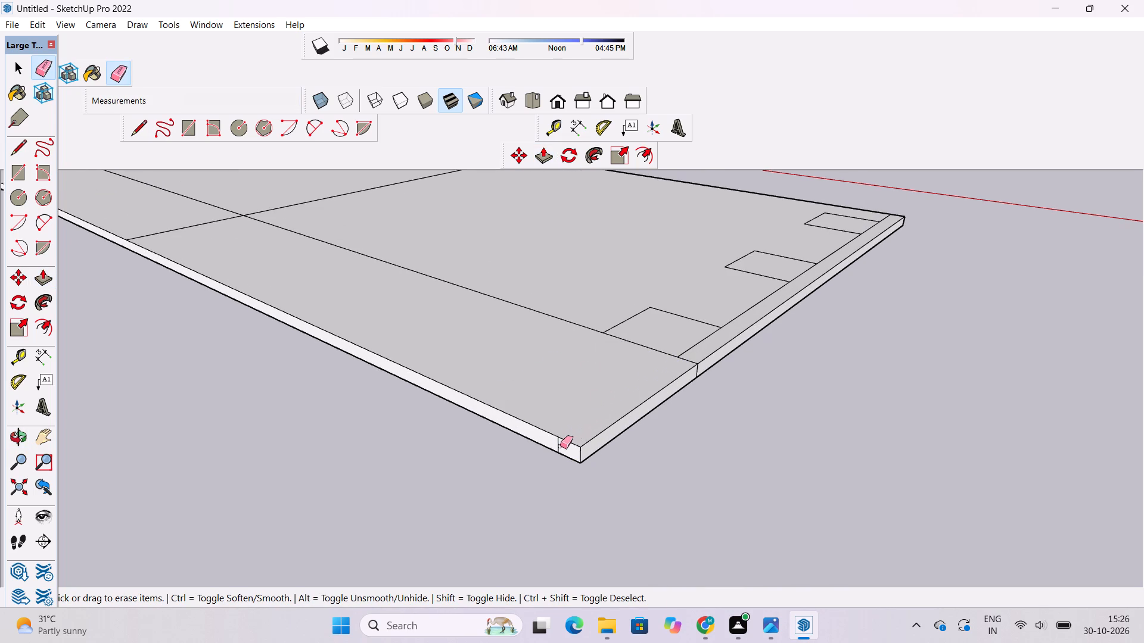
click(560, 446)
scroll(593, 384, down, 3)
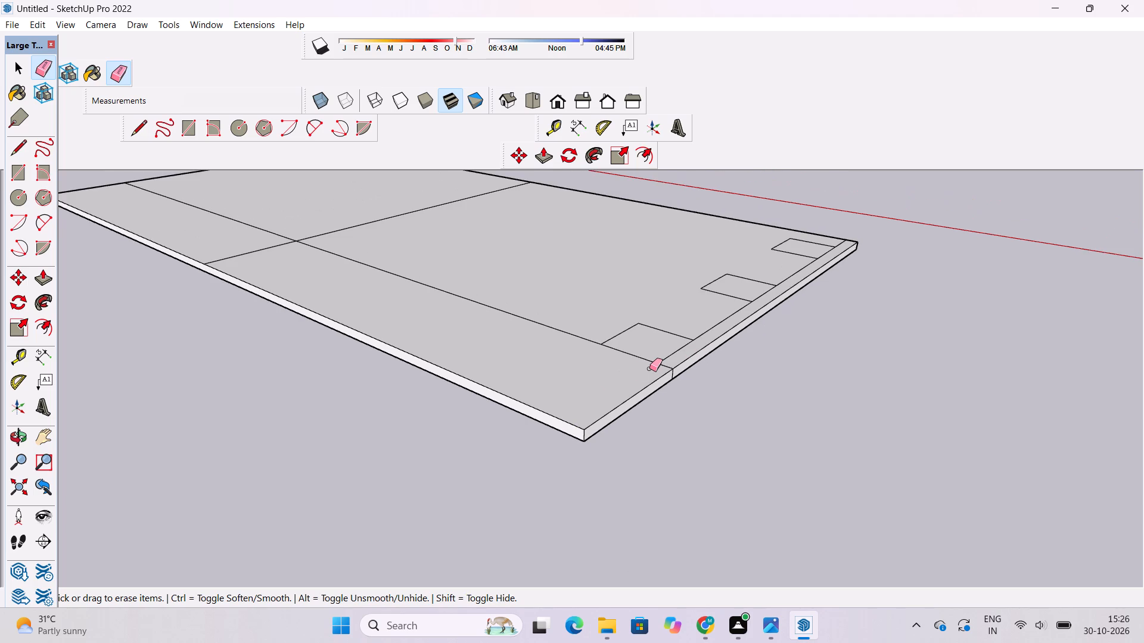
Erase the old lengthwise boundary line across both slab halves, its segment crossing the end strip and the seam on the end face.
drag(580, 285, 576, 348)
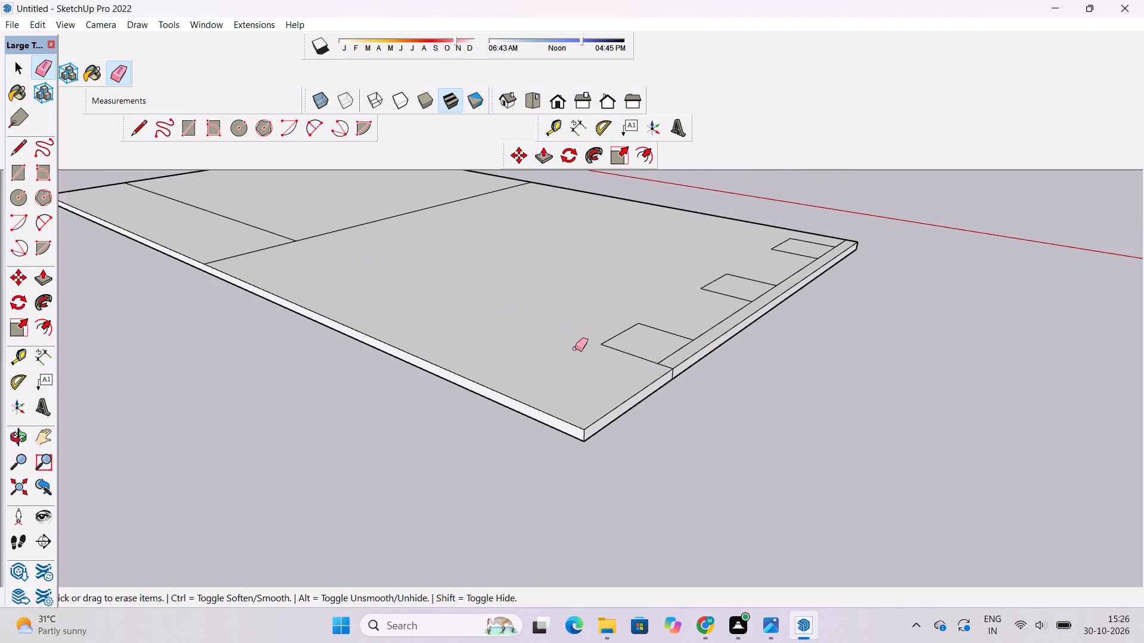
drag(281, 224, 283, 235)
drag(283, 235, 283, 235)
key(o)
scroll(690, 394, up, 6)
key(e)
scroll(651, 344, up, 5)
drag(649, 338, 647, 345)
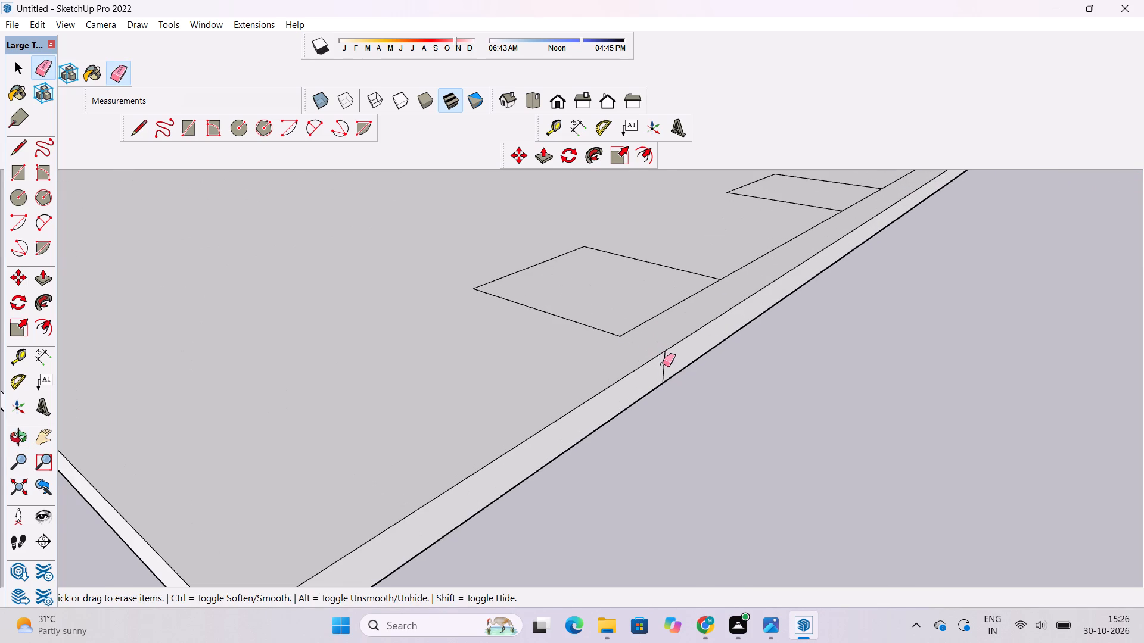
click(663, 364)
Examine the widened slab, its end strip and three rectangles from several angles.
key(o)
drag(843, 366, 521, 364)
scroll(513, 343, down, 6)
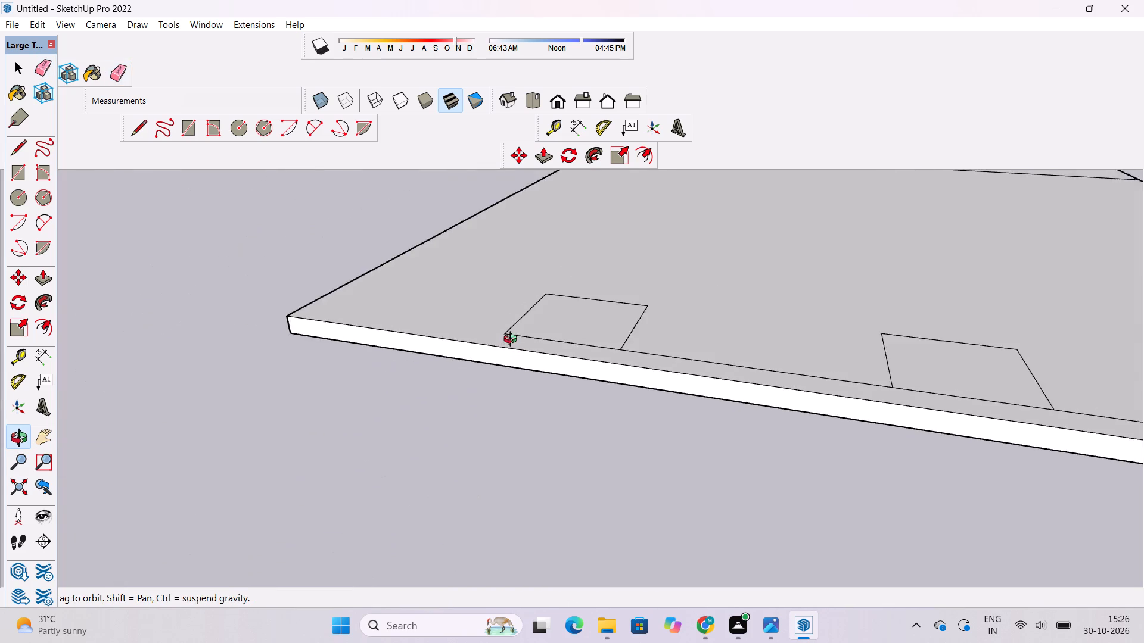
scroll(513, 341, down, 5)
drag(813, 420, 582, 442)
scroll(621, 361, down, 4)
shift+drag(711, 374, 605, 374)
drag(605, 374, 612, 429)
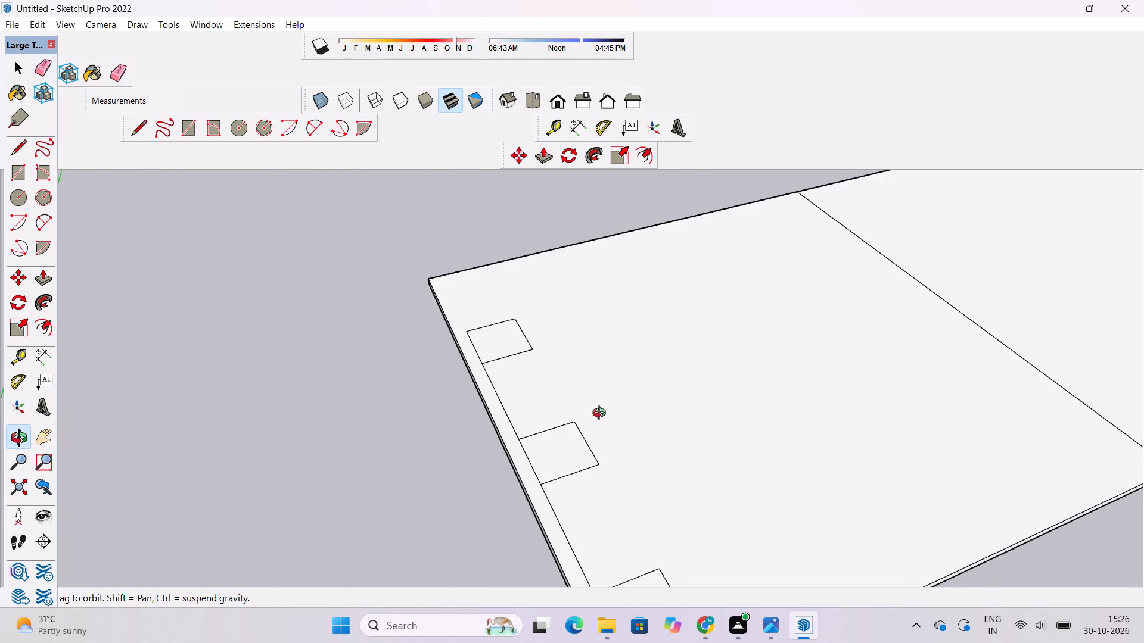
scroll(580, 384, down, 5)
drag(587, 377, 620, 416)
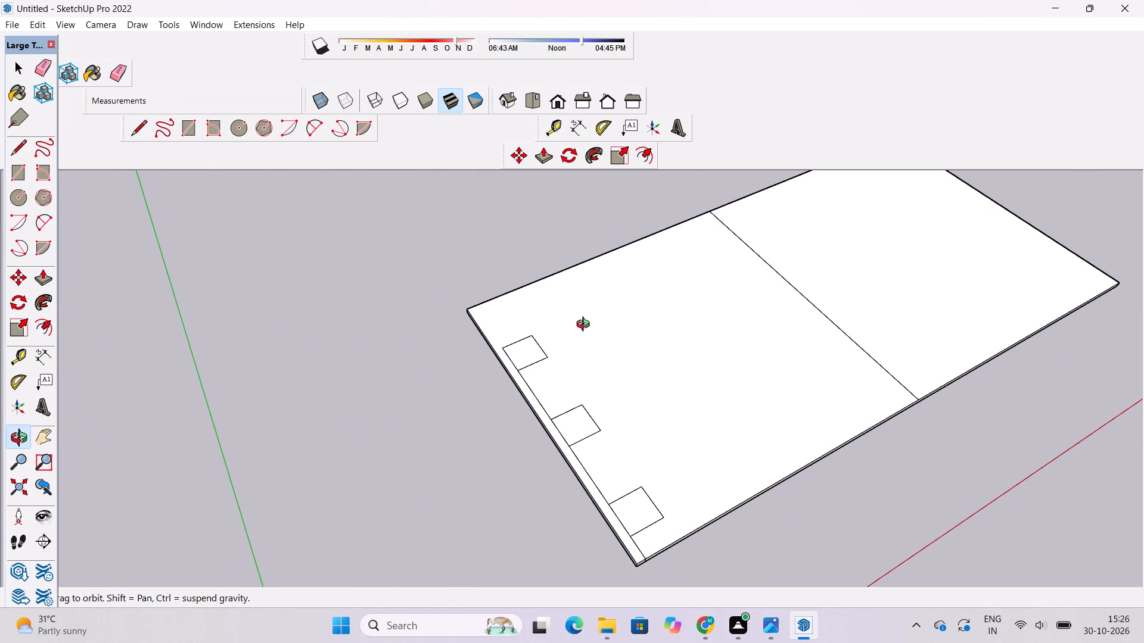
scroll(573, 311, down, 4)
drag(742, 366, 729, 370)
shift+drag(598, 354, 560, 404)
drag(533, 412, 643, 402)
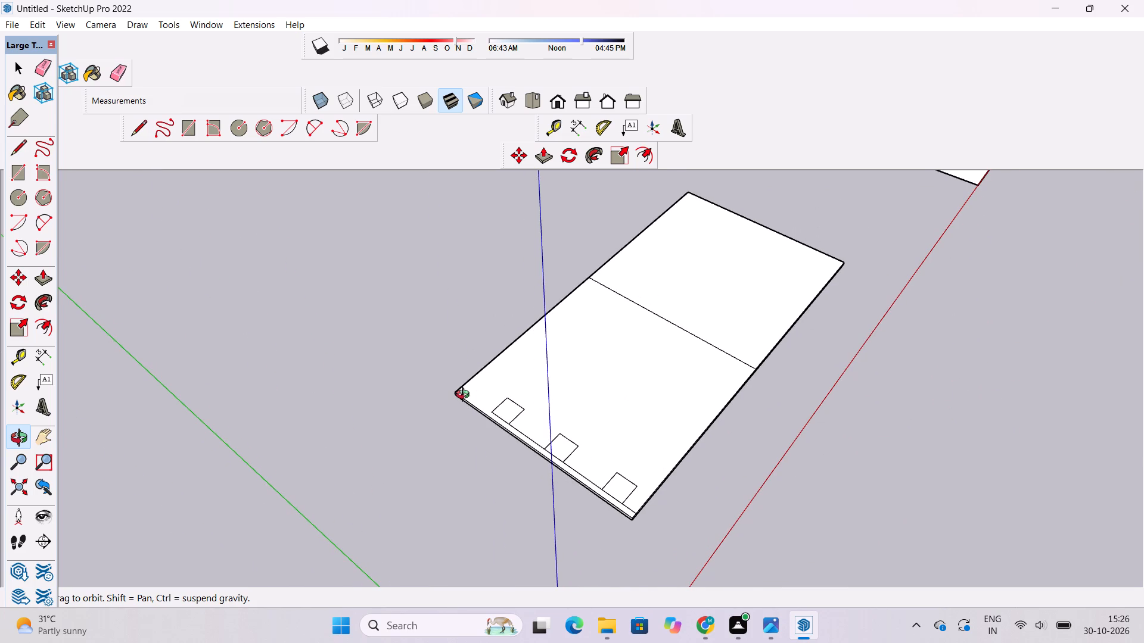
scroll(465, 396, up, 1)
shift+drag(470, 386, 472, 401)
drag(555, 386, 391, 386)
scroll(644, 333, down, 5)
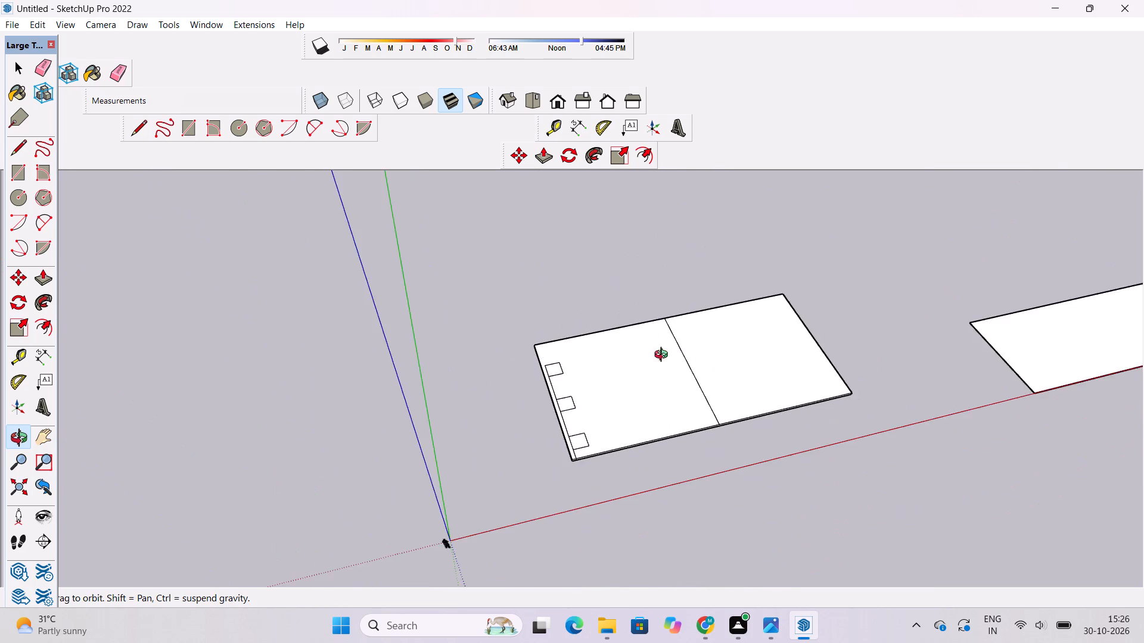
shift+drag(839, 377, 556, 377)
drag(657, 388, 512, 365)
scroll(500, 338, up, 3)
shift+drag(496, 340, 477, 378)
drag(480, 392, 491, 335)
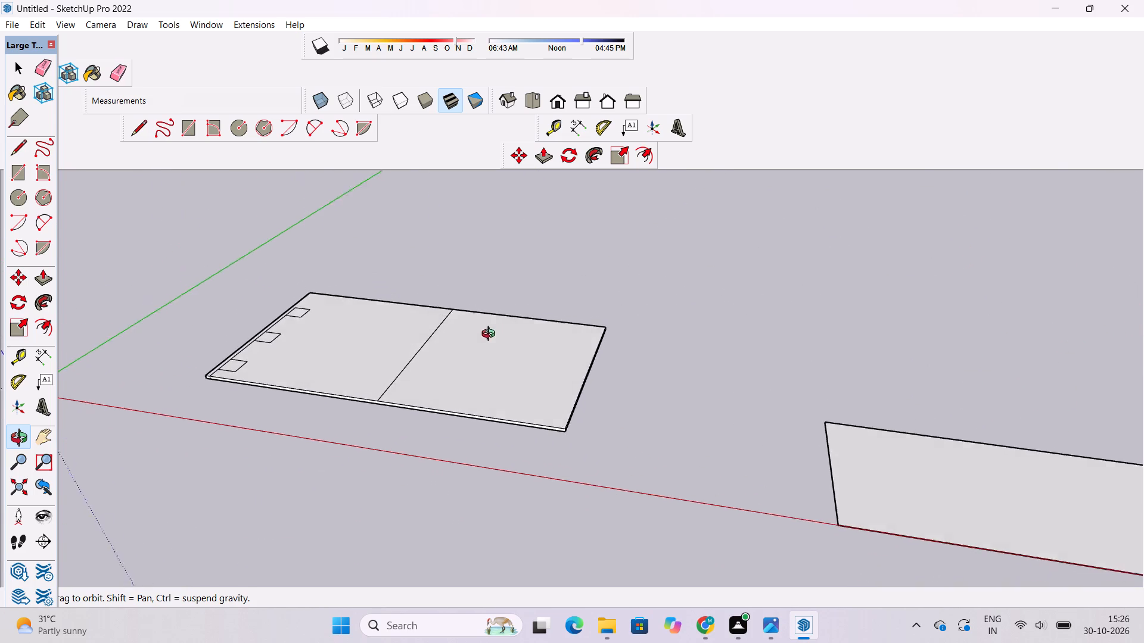
drag(491, 335, 492, 331)
scroll(494, 323, down, 4)
shift+drag(496, 328, 496, 358)
scroll(474, 371, up, 2)
drag(478, 364, 479, 431)
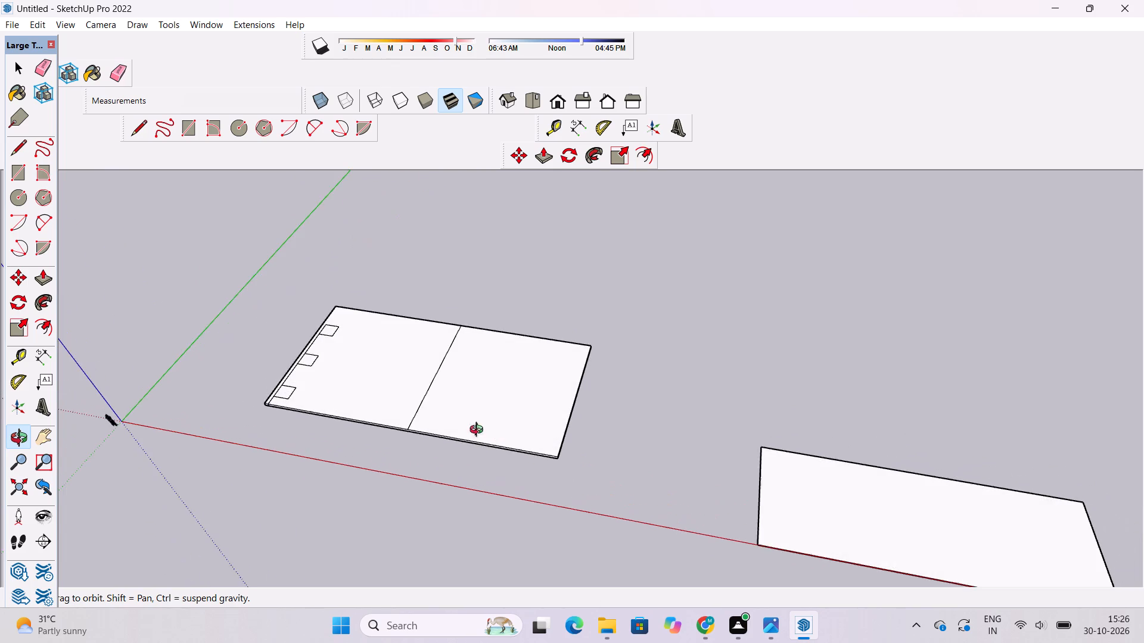
scroll(449, 348, up, 3)
shift+drag(444, 348, 440, 360)
drag(449, 369, 463, 377)
Place a guide on the slab's top, parallel to the widened side's long edge and 4' inside it.
key(t)
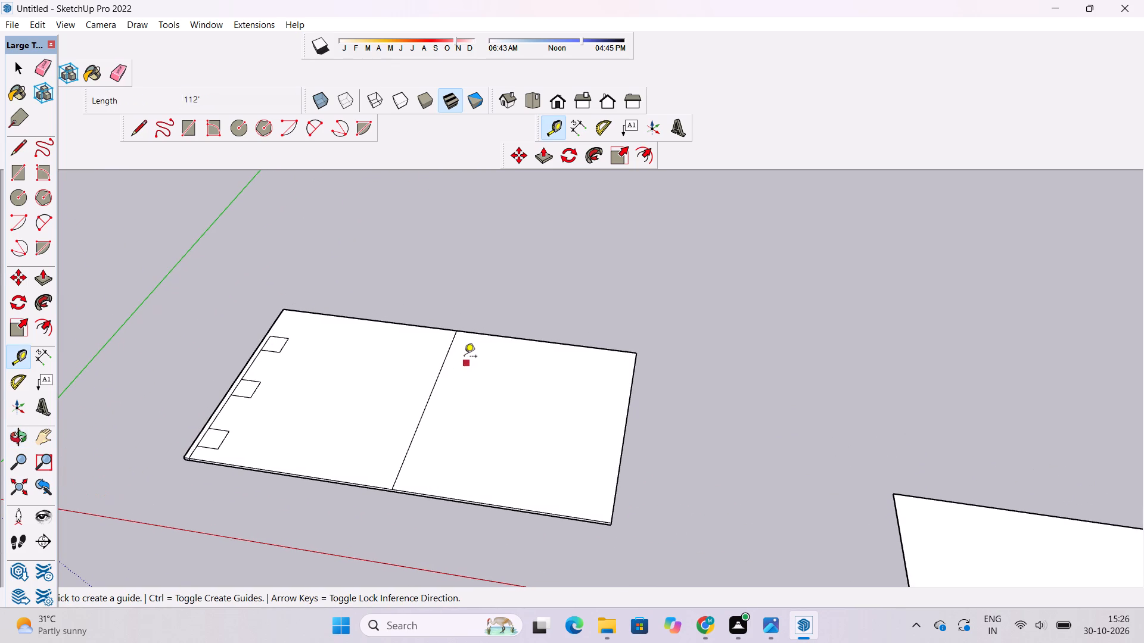
scroll(465, 340, up, 2)
click(465, 330)
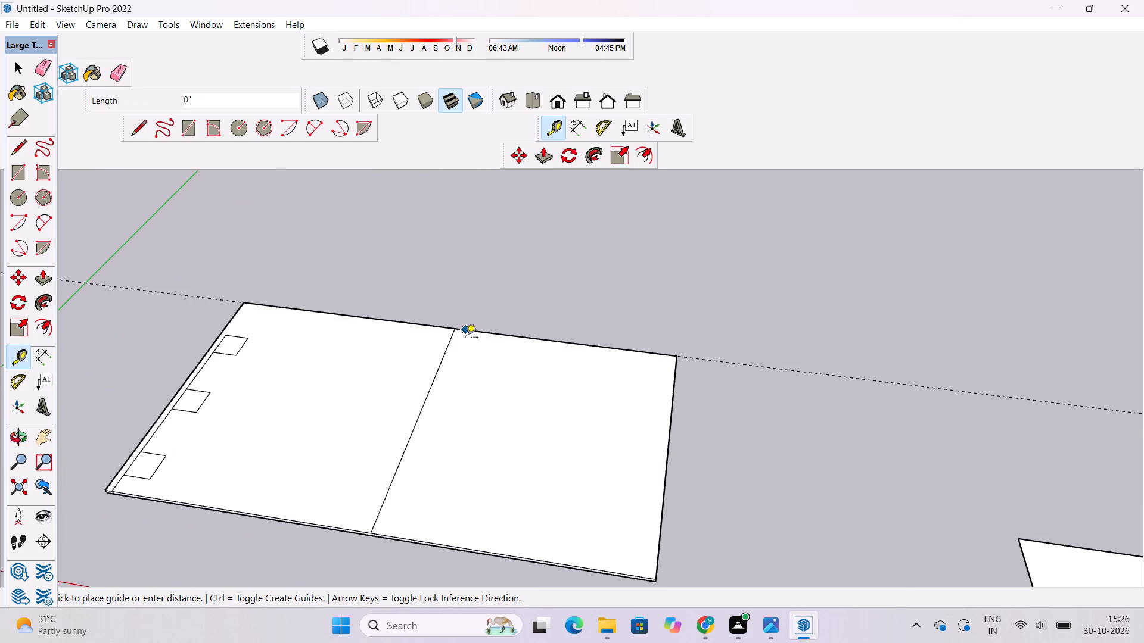
scroll(403, 337, down, 3)
scroll(511, 357, up, 4)
scroll(459, 377, down, 2)
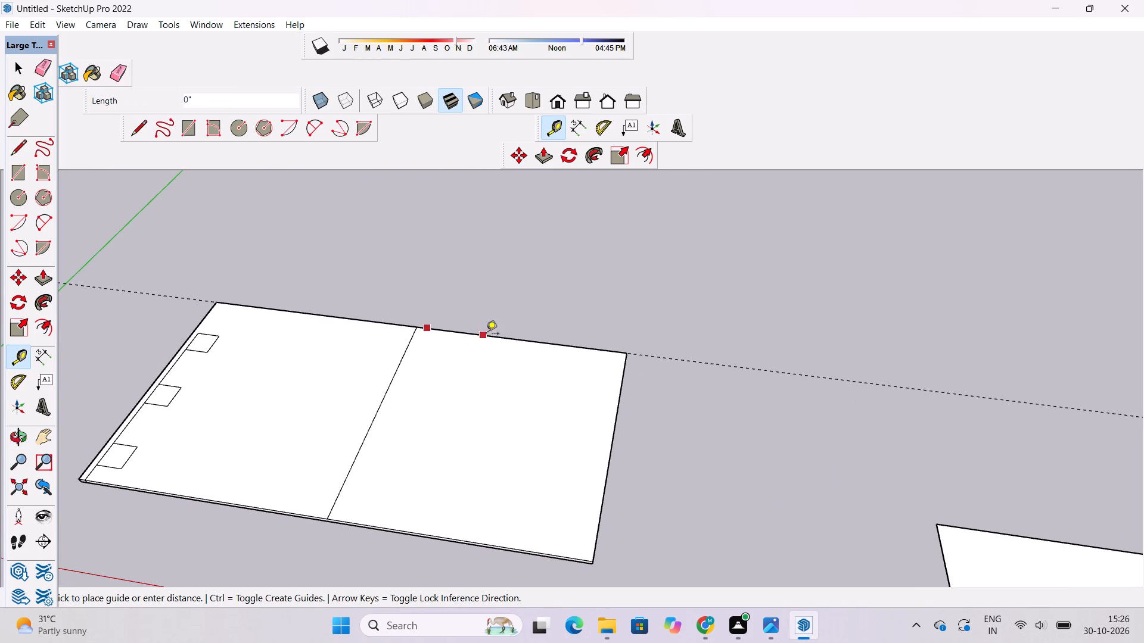
scroll(493, 329, up, 5)
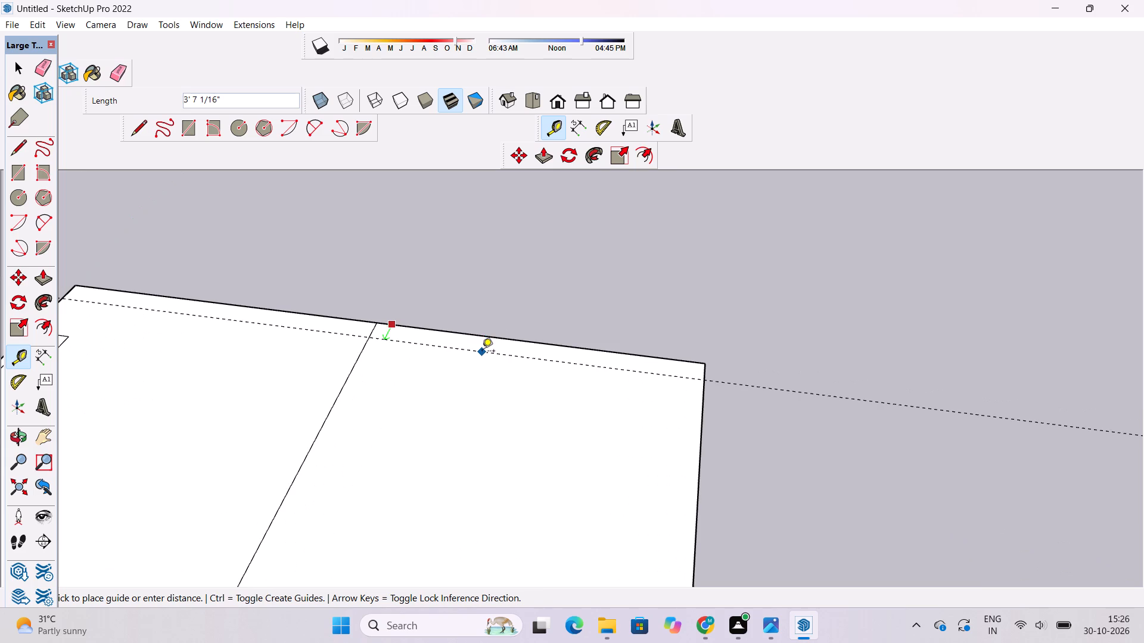
scroll(482, 352, down, 2)
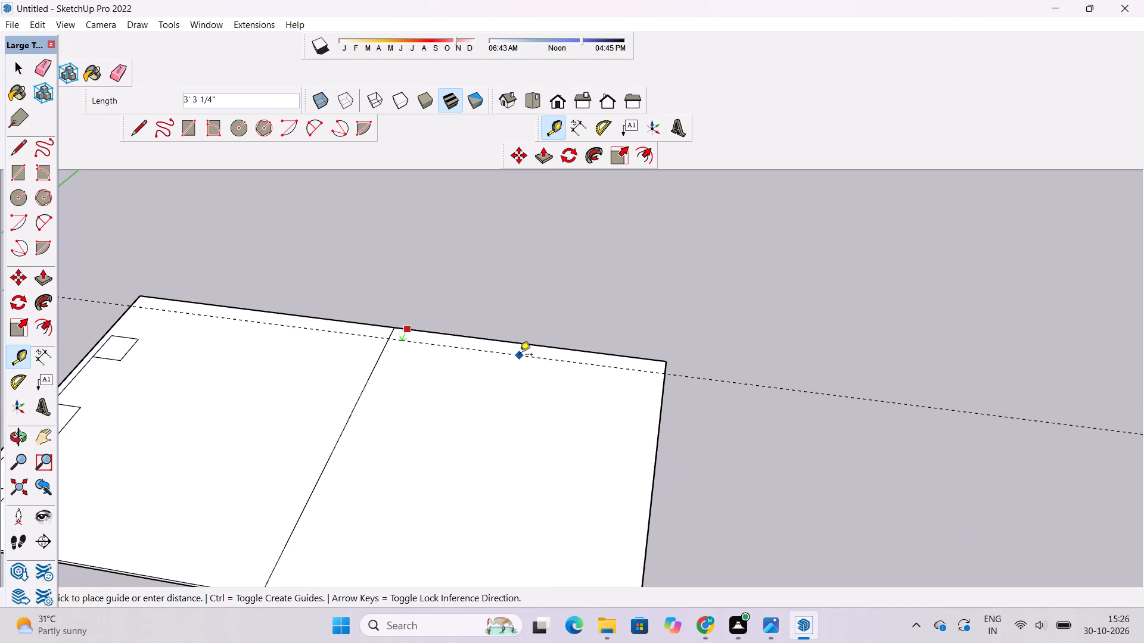
text(4')
key(Return)
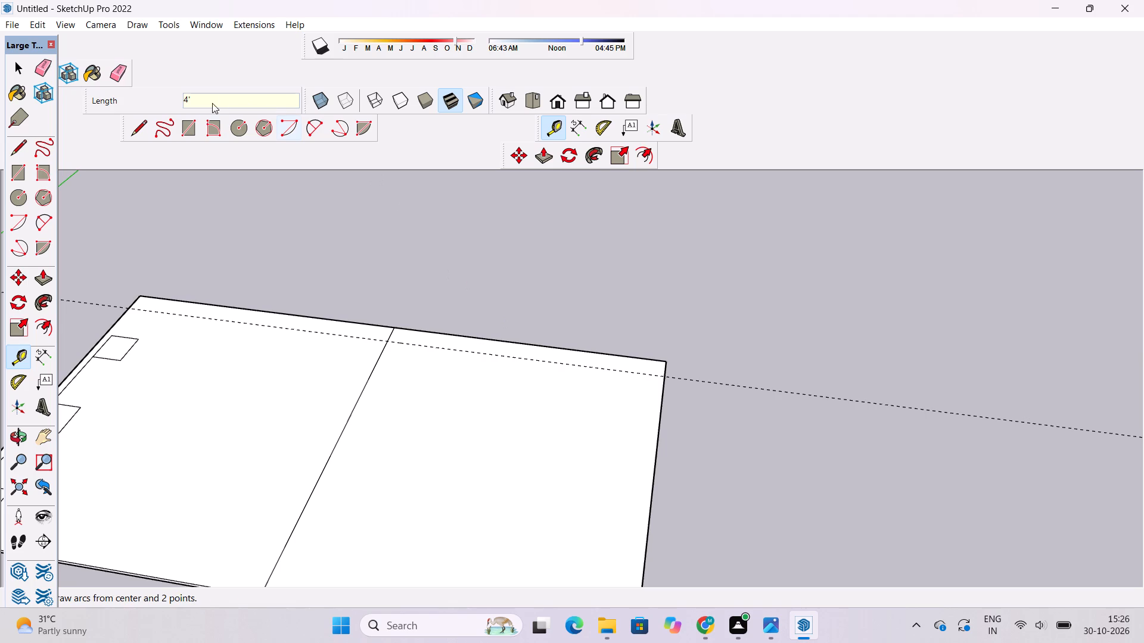
Draw a 113' 6" line along the guide between the slab's two short edges.
click(136, 126)
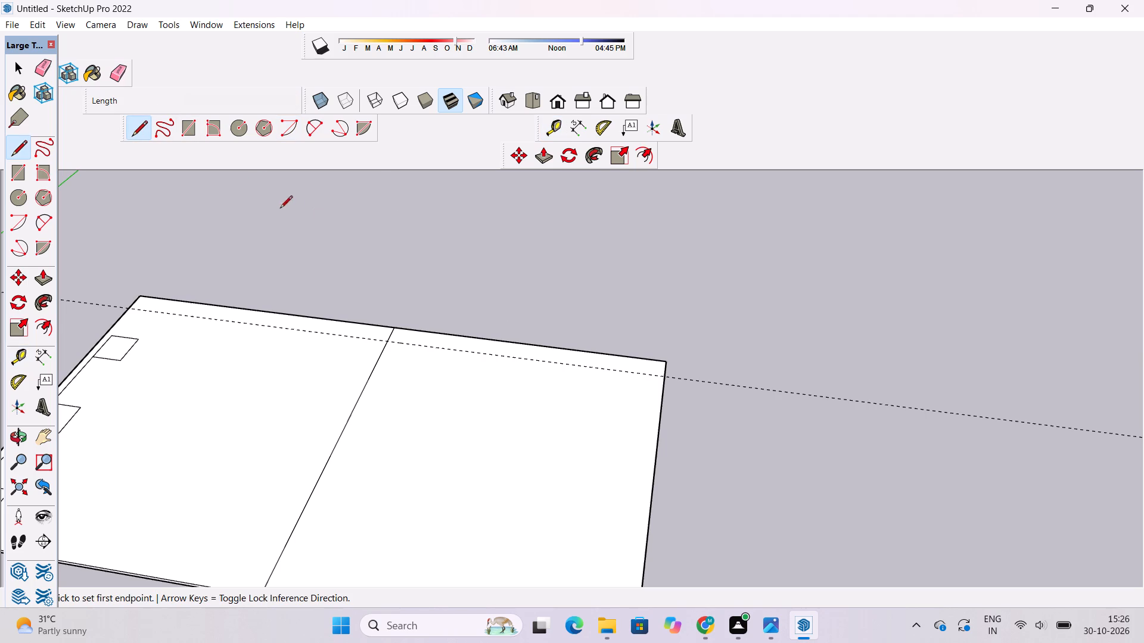
scroll(383, 288, down, 3)
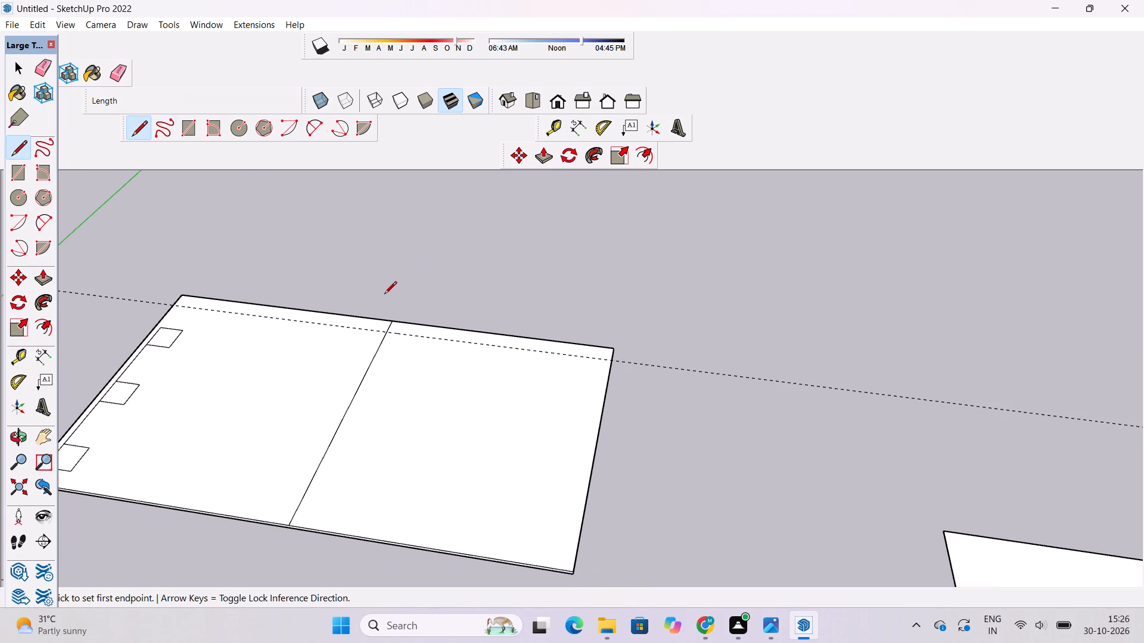
scroll(570, 383, down, 2)
scroll(596, 361, up, 6)
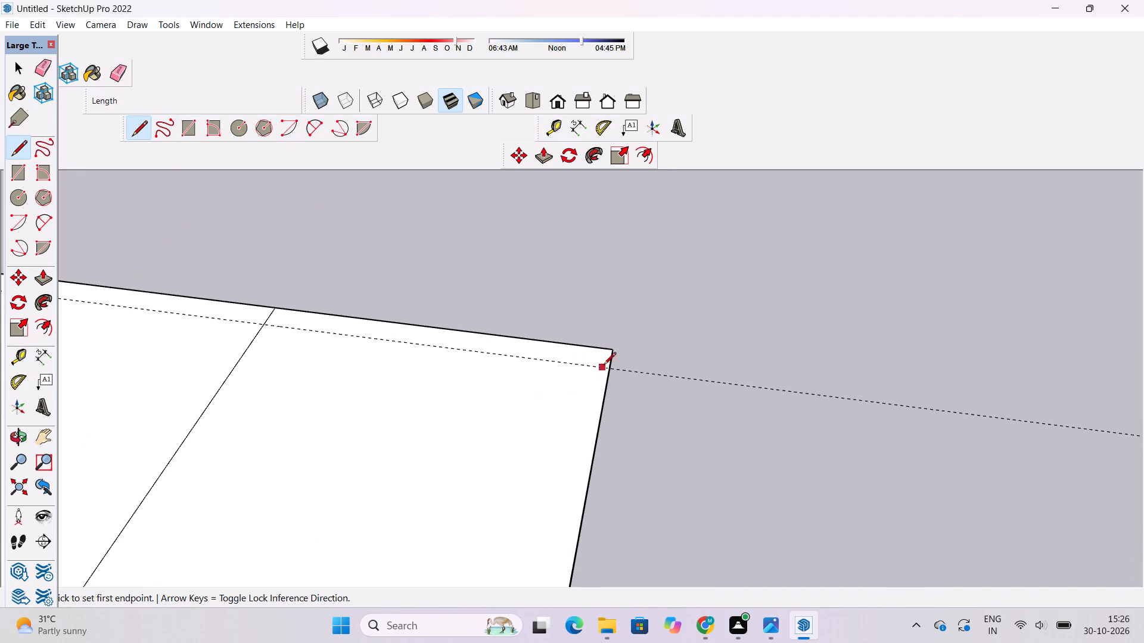
click(607, 371)
scroll(607, 371, down, 3)
scroll(470, 337, down, 4)
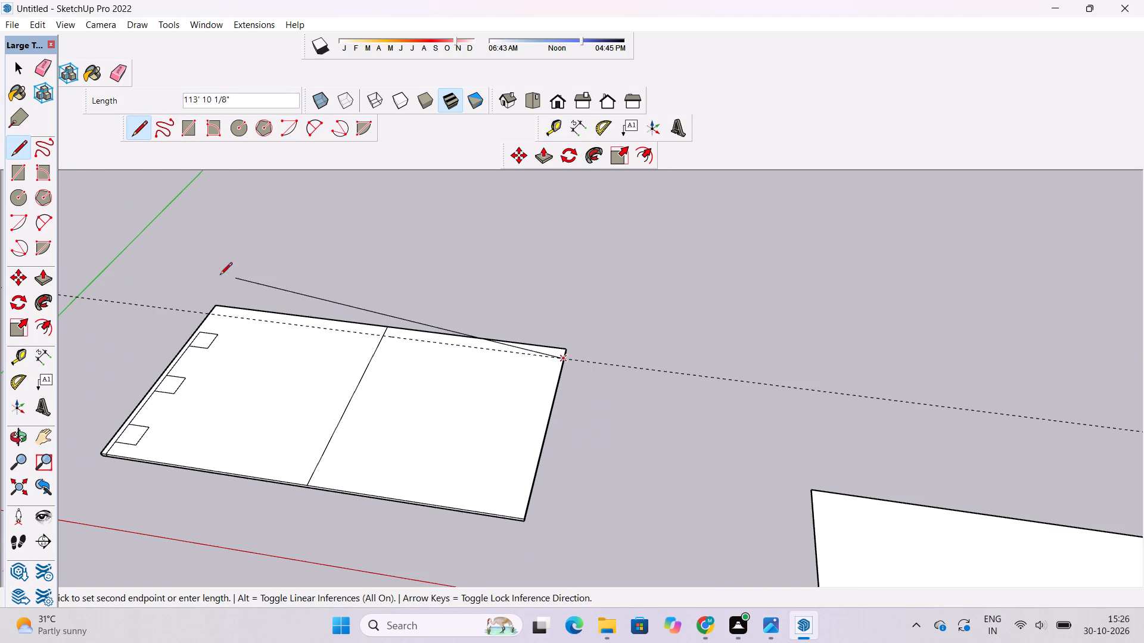
scroll(209, 315, up, 5)
click(209, 315)
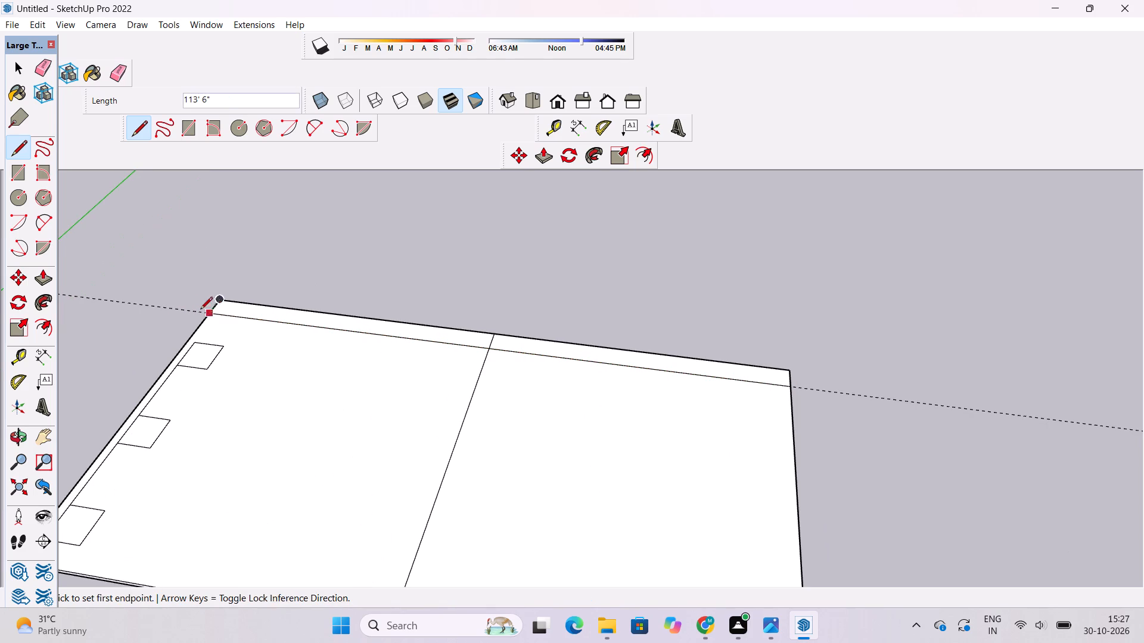
Erase the guide underlying the new lengthwise line.
click(120, 69)
drag(145, 286, 150, 301)
click(151, 303)
key(space)
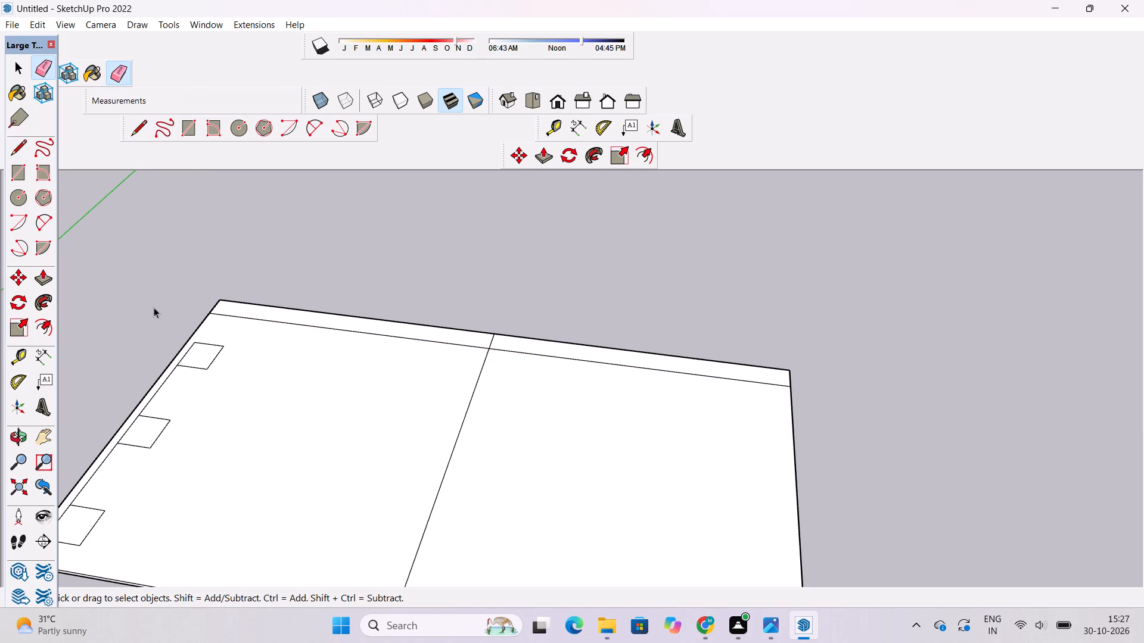
Erase the 4' edge strip's inner line on the slab half without the three rectangles, from the centre divider to the short edge.
text(o)
scroll(279, 346, down, 5)
drag(320, 415, 334, 392)
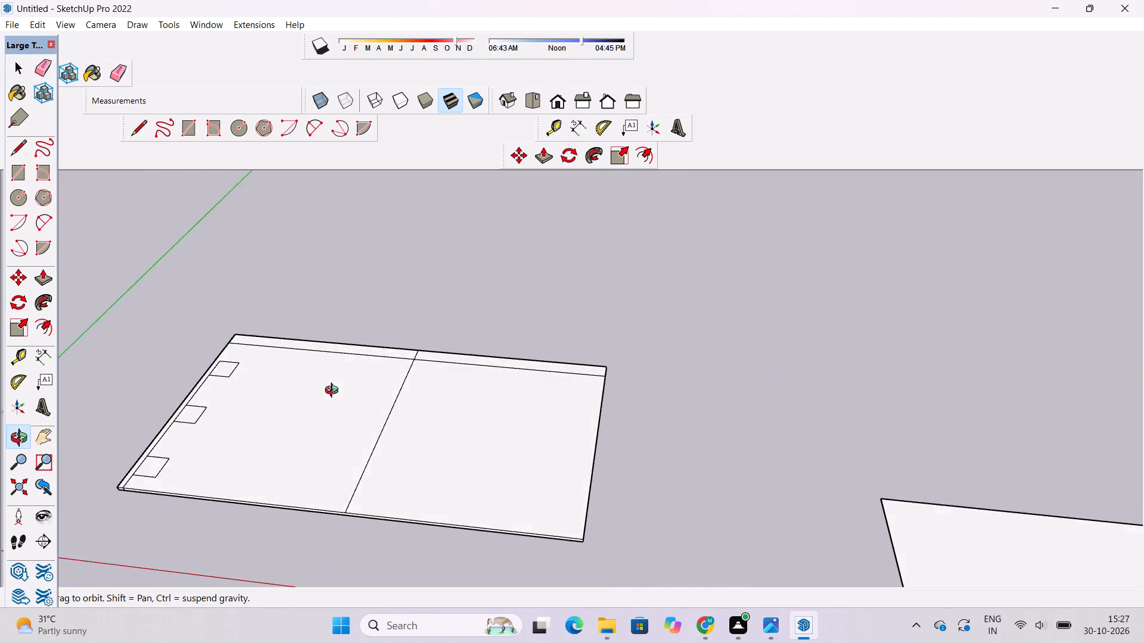
drag(334, 392, 470, 361)
scroll(453, 430, up, 2)
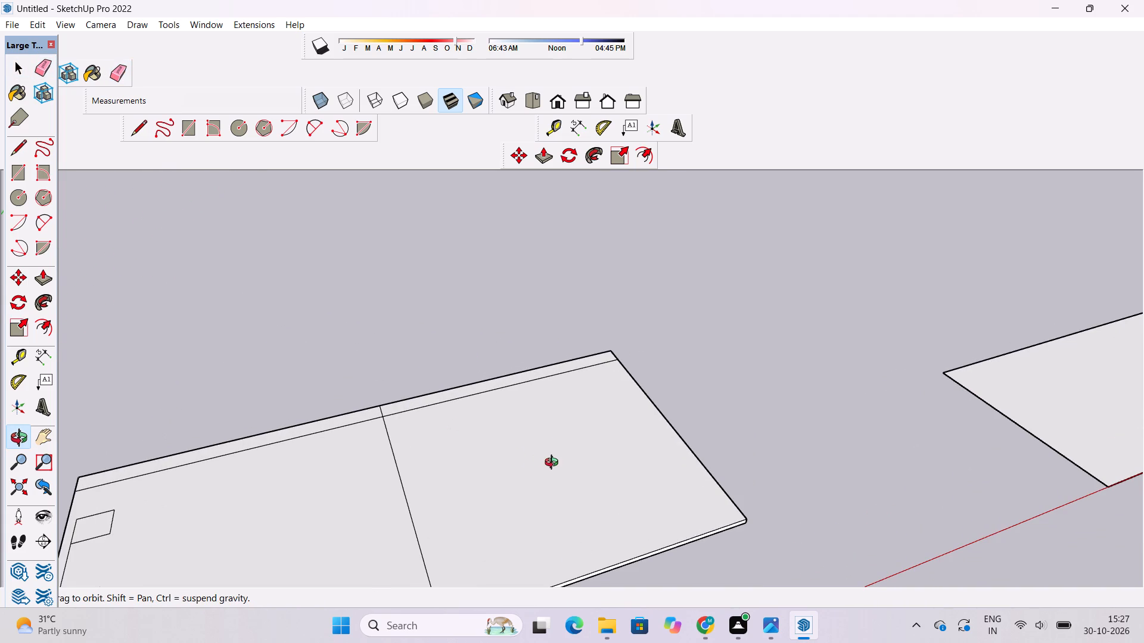
scroll(527, 423, down, 5)
drag(511, 448, 533, 397)
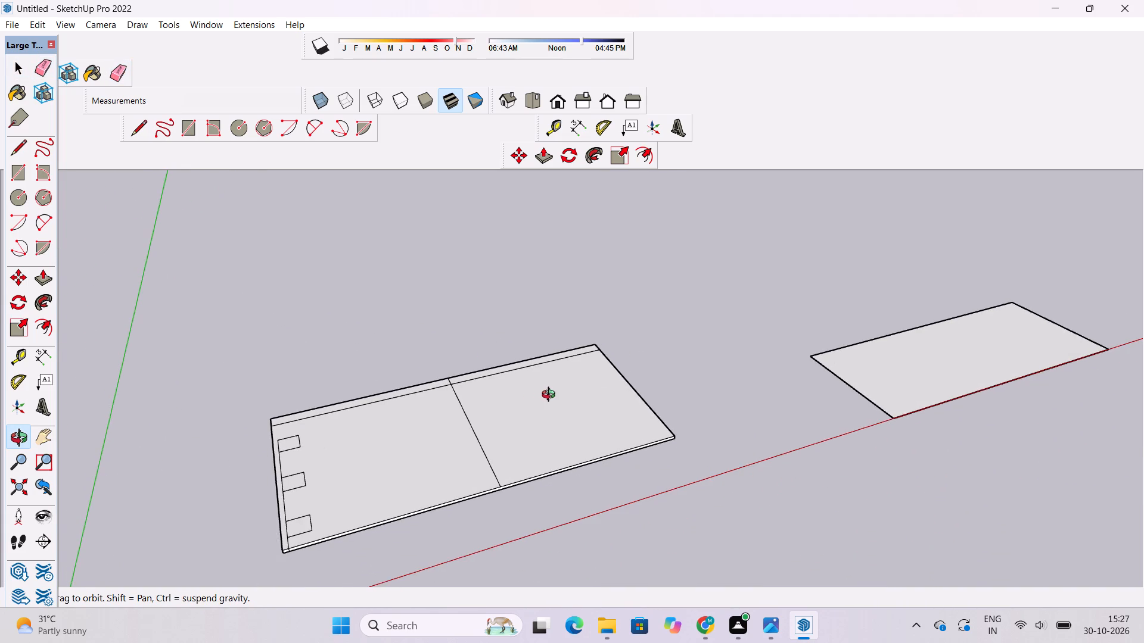
drag(551, 396, 443, 469)
scroll(481, 333, up, 4)
shift+drag(501, 324, 478, 341)
drag(473, 360, 514, 366)
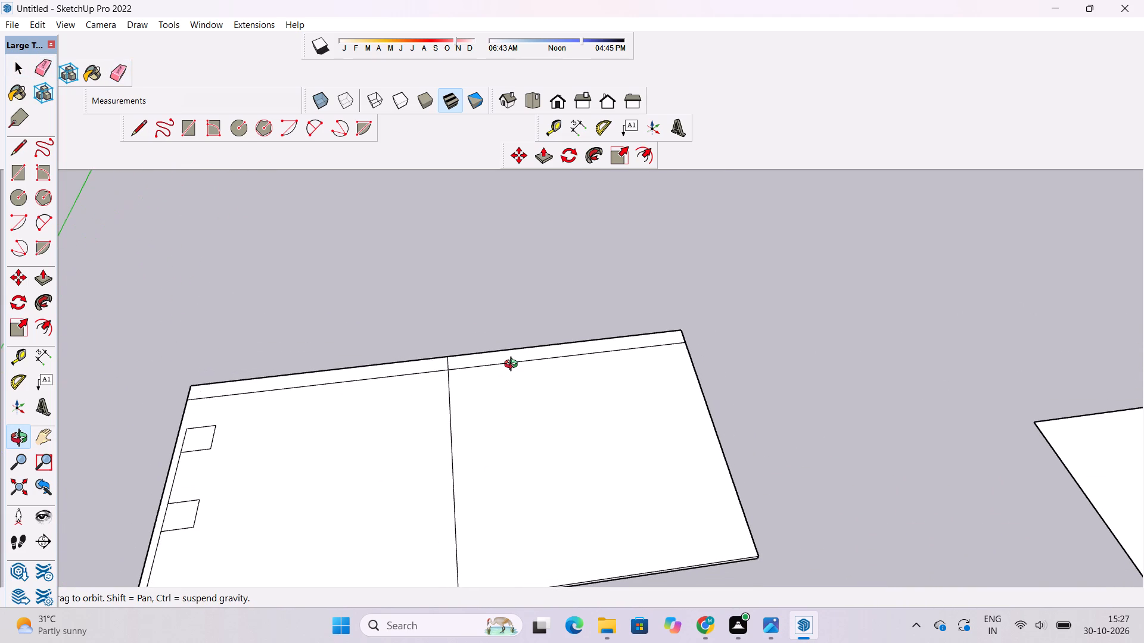
key(e)
click(519, 362)
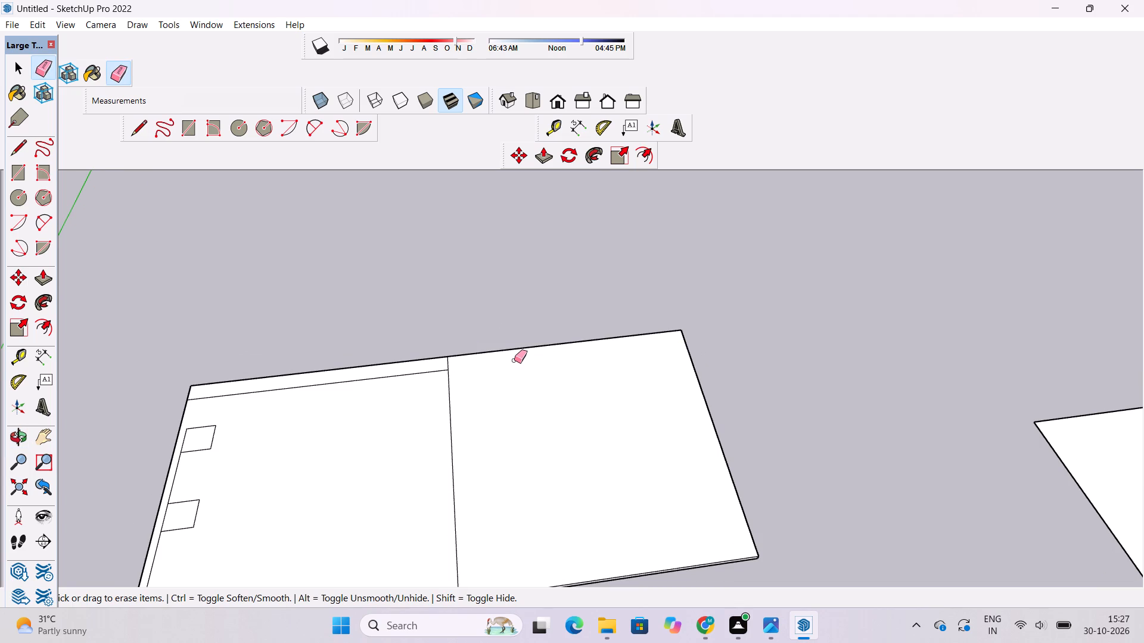
Erase the short vertical seam line on the slab's end face opposite the three rectangles.
key(o)
scroll(536, 417, down, 3)
shift+drag(533, 424, 539, 384)
drag(540, 401, 542, 373)
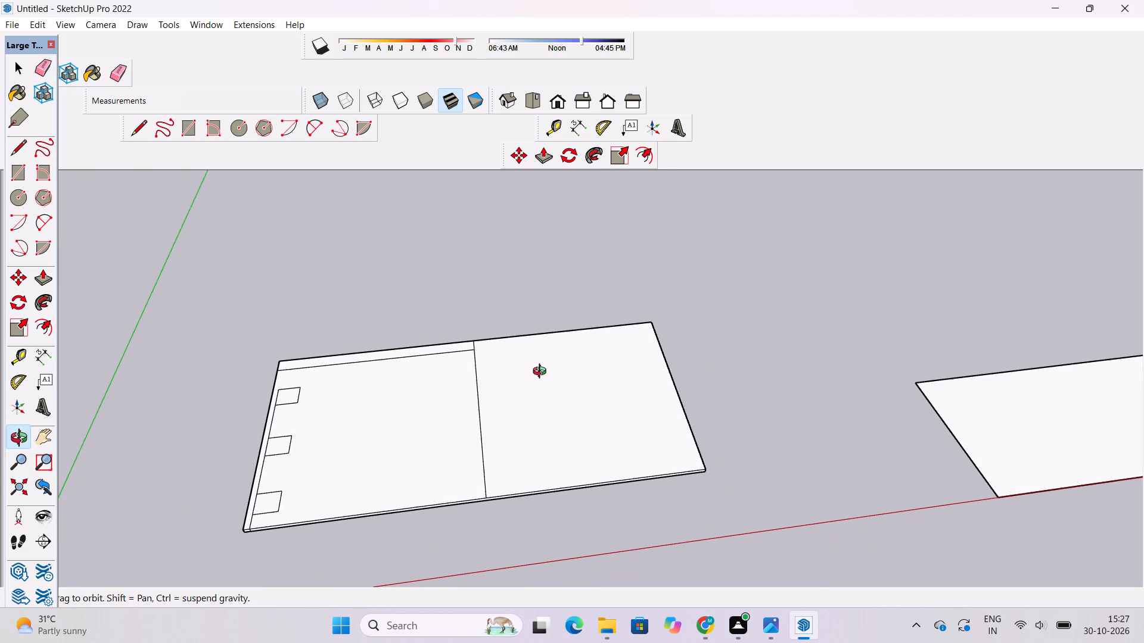
drag(542, 373, 542, 369)
scroll(534, 375, down, 4)
shift+drag(571, 398, 550, 407)
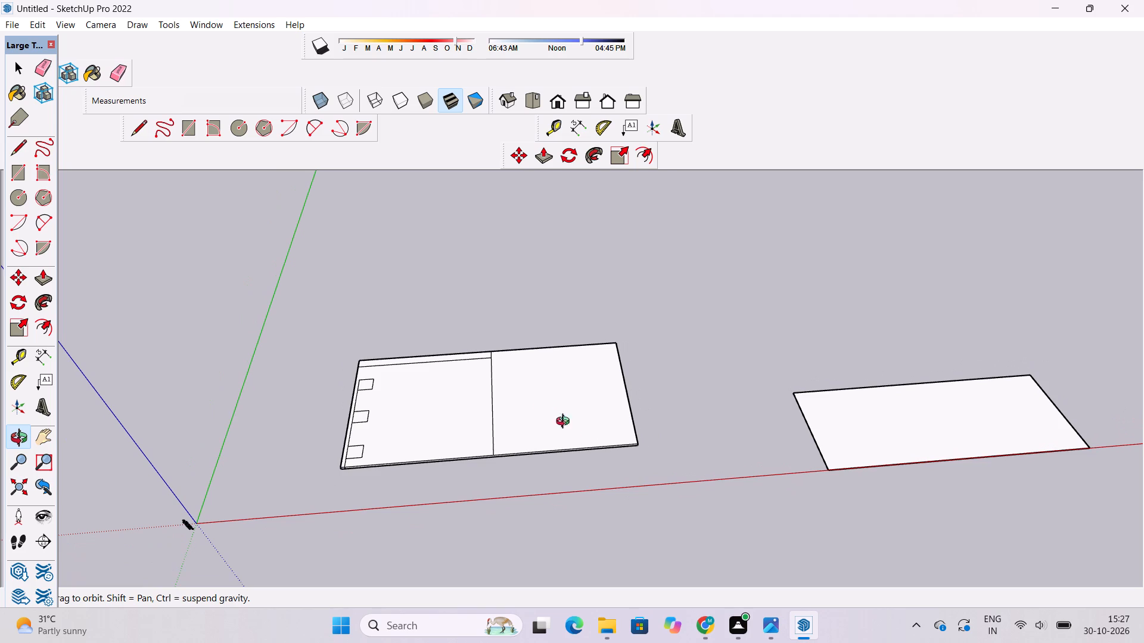
shift+drag(578, 437, 543, 433)
drag(593, 460, 437, 386)
scroll(564, 427, up, 5)
shift+drag(558, 435, 507, 414)
drag(524, 466, 479, 408)
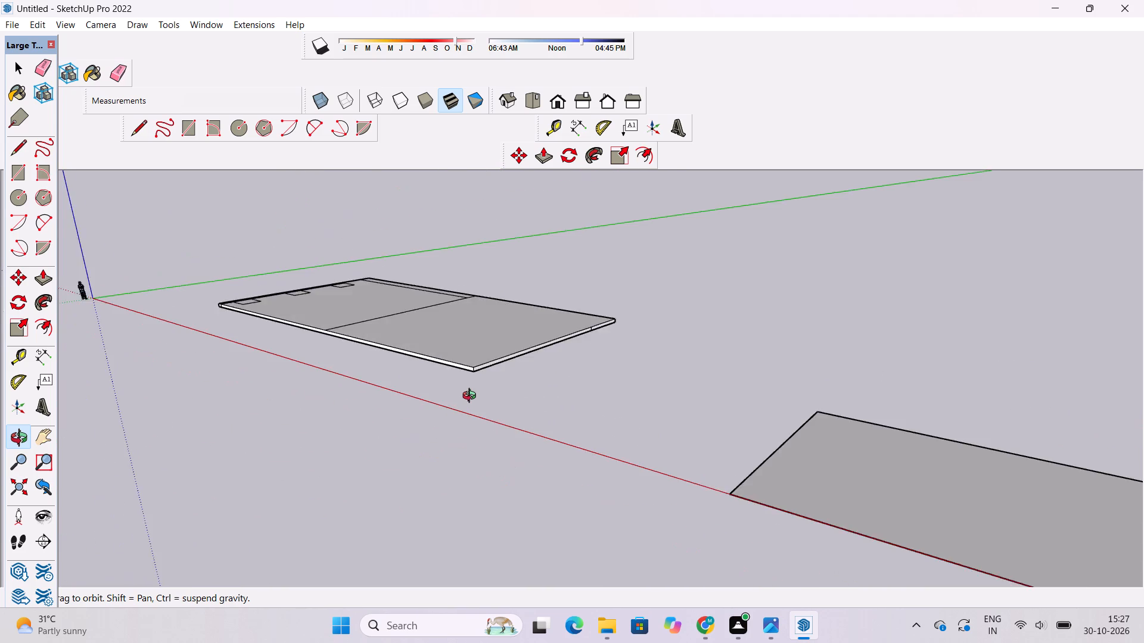
scroll(472, 397, up, 4)
drag(477, 361, 508, 410)
scroll(672, 337, up, 15)
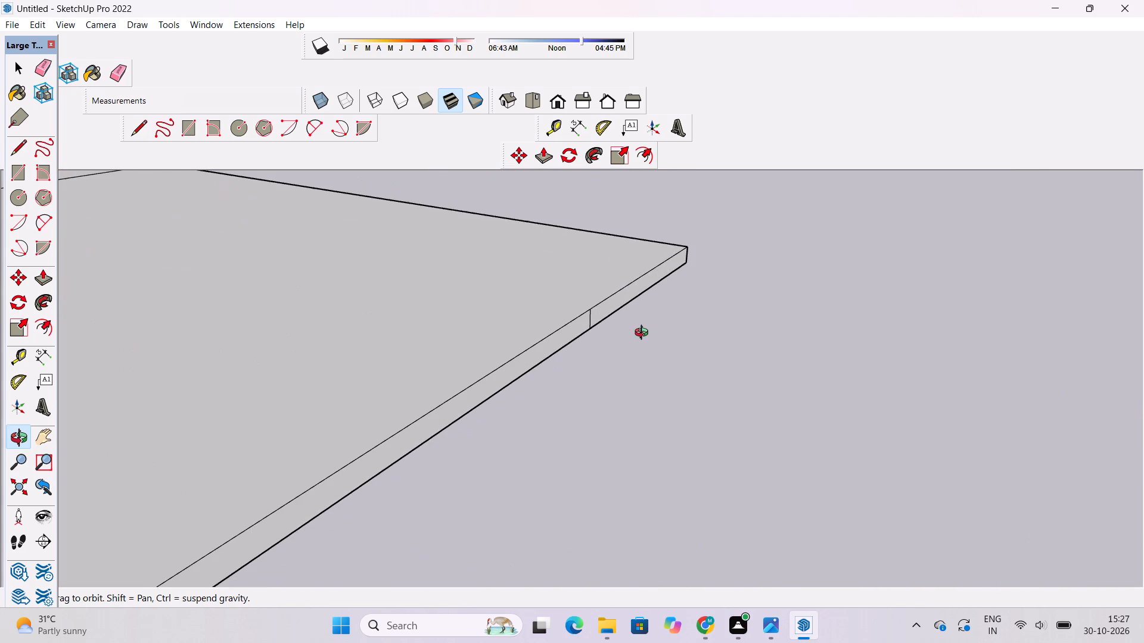
key(e)
scroll(595, 330, up, 4)
drag(589, 312, 579, 321)
Push/Pull the slab's end face opposite the three rectangles outward by 15'.
scroll(584, 318, down, 3)
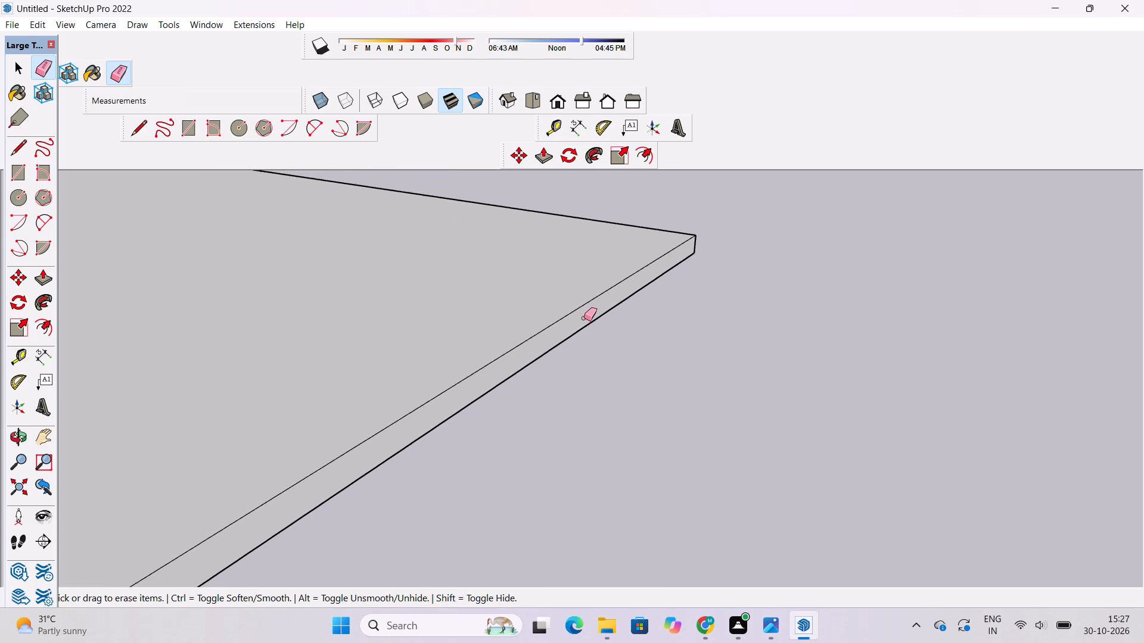
scroll(584, 318, down, 3)
click(46, 280)
scroll(564, 427, down, 2)
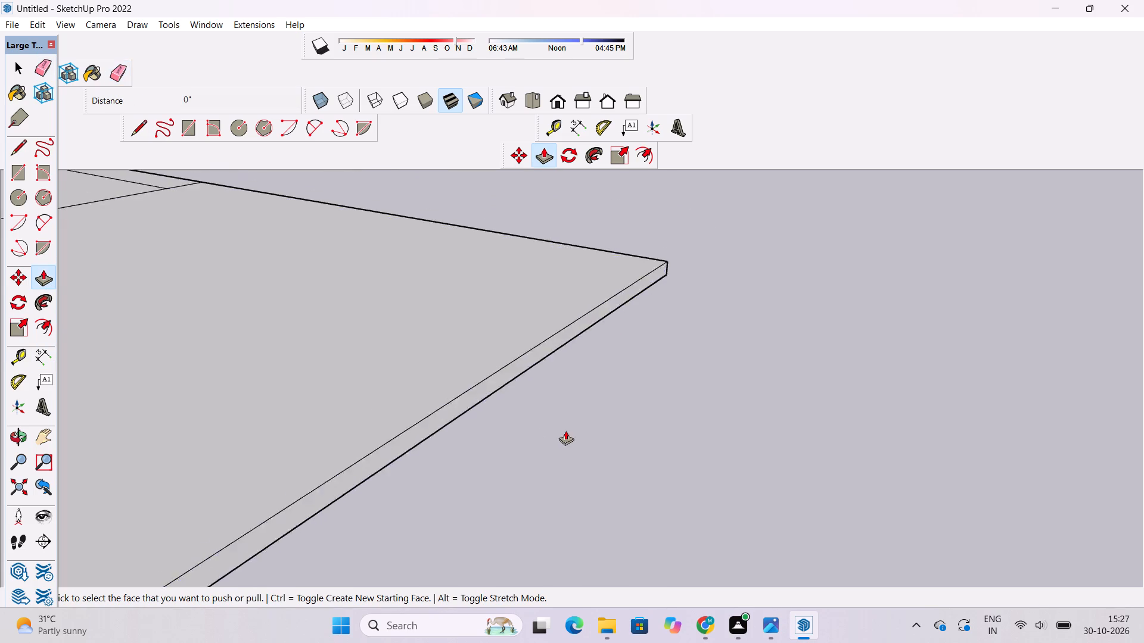
scroll(565, 430, down, 17)
scroll(449, 454, up, 5)
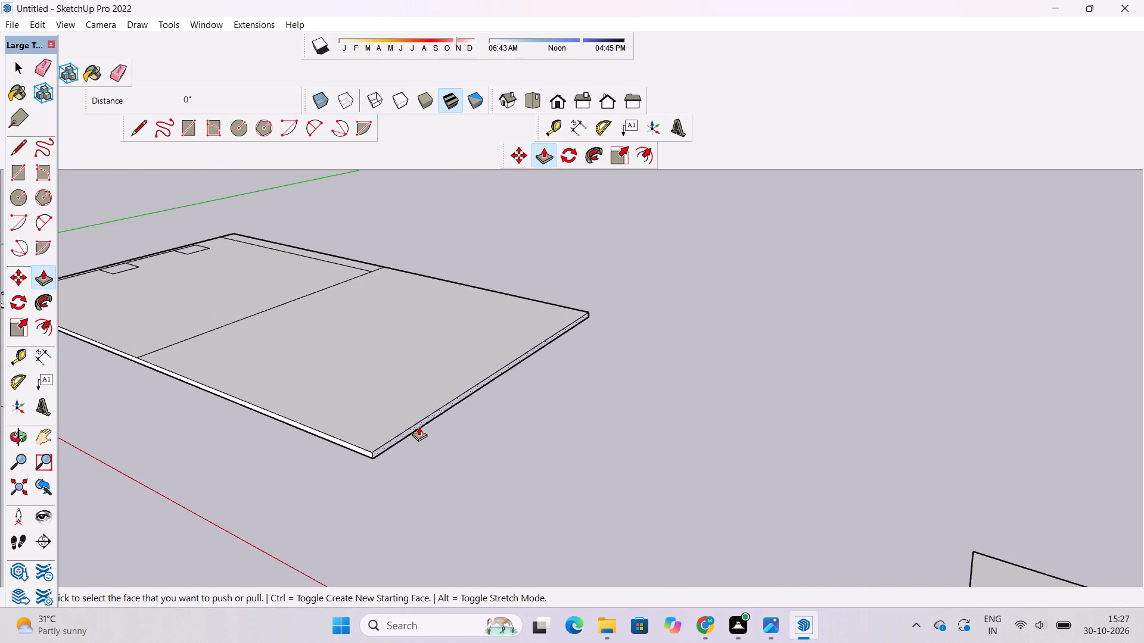
click(419, 426)
scroll(447, 437, down, 6)
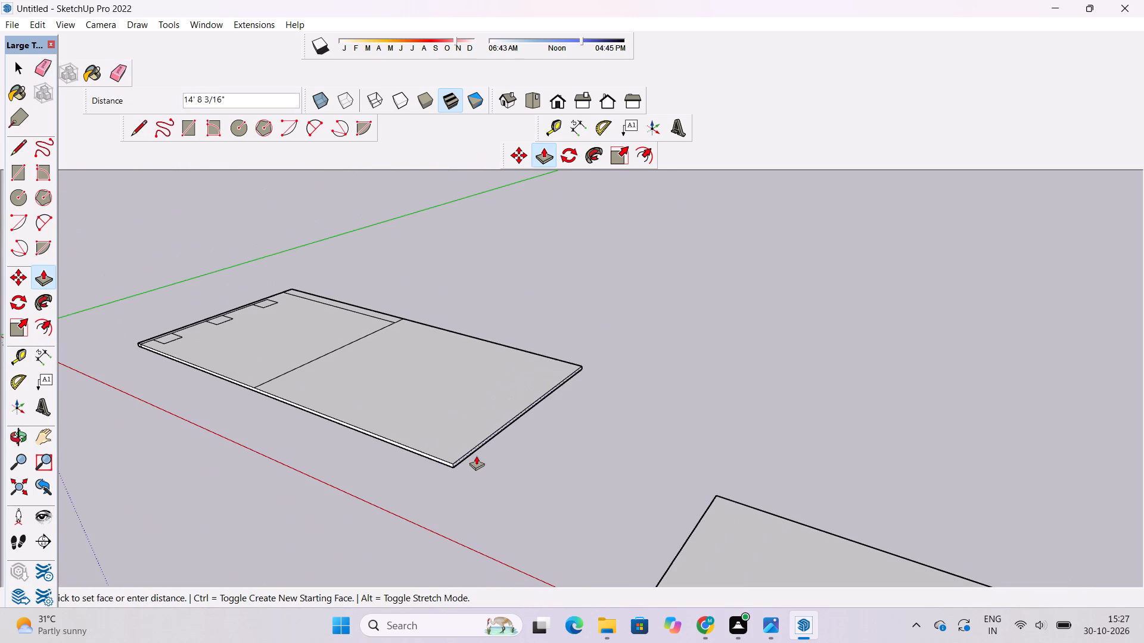
text(15')
key(Return)
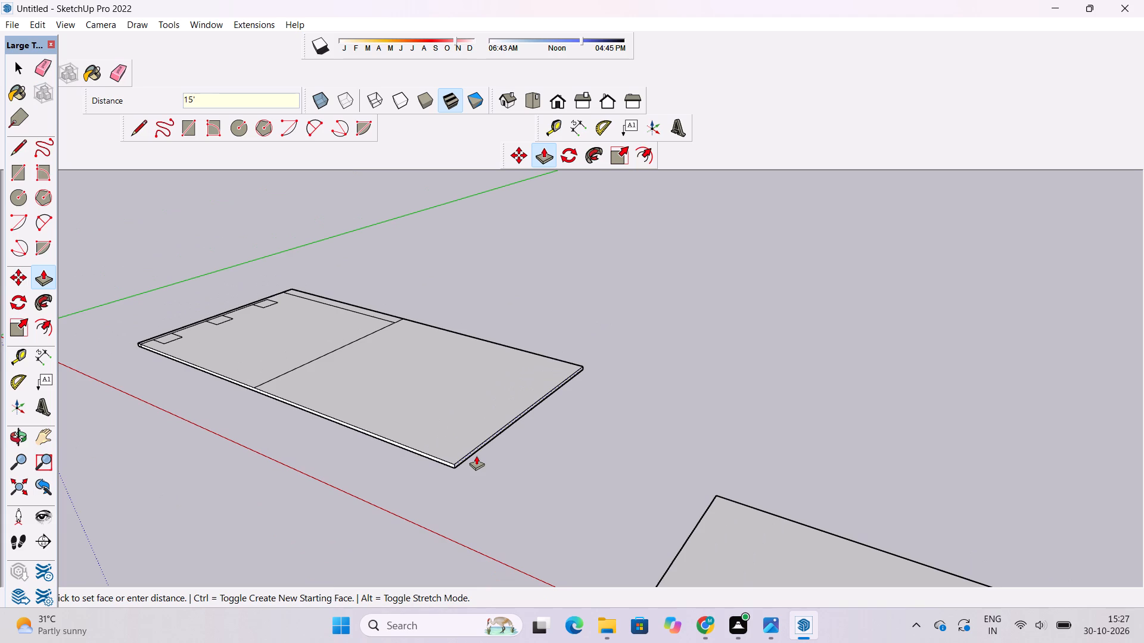
key(space)
Erase the centre dividing line across the slab's top, from the long edge up to the 4' edge strip.
key(o)
drag(471, 449, 566, 472)
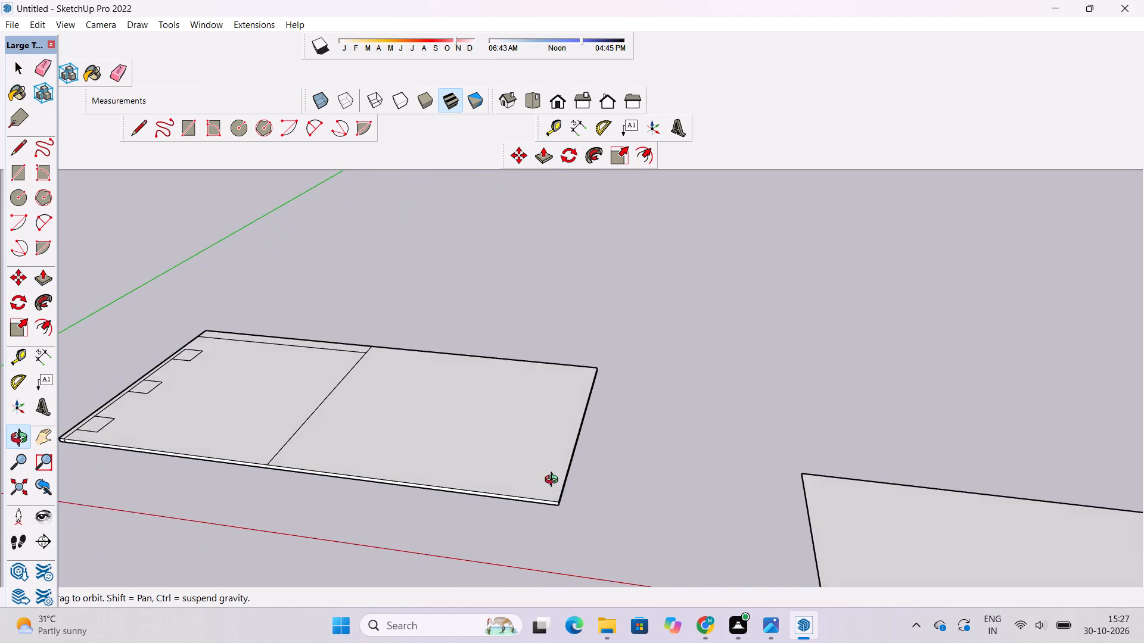
drag(526, 476, 557, 492)
drag(521, 499, 543, 439)
shift+drag(543, 439, 577, 452)
scroll(544, 444, down, 5)
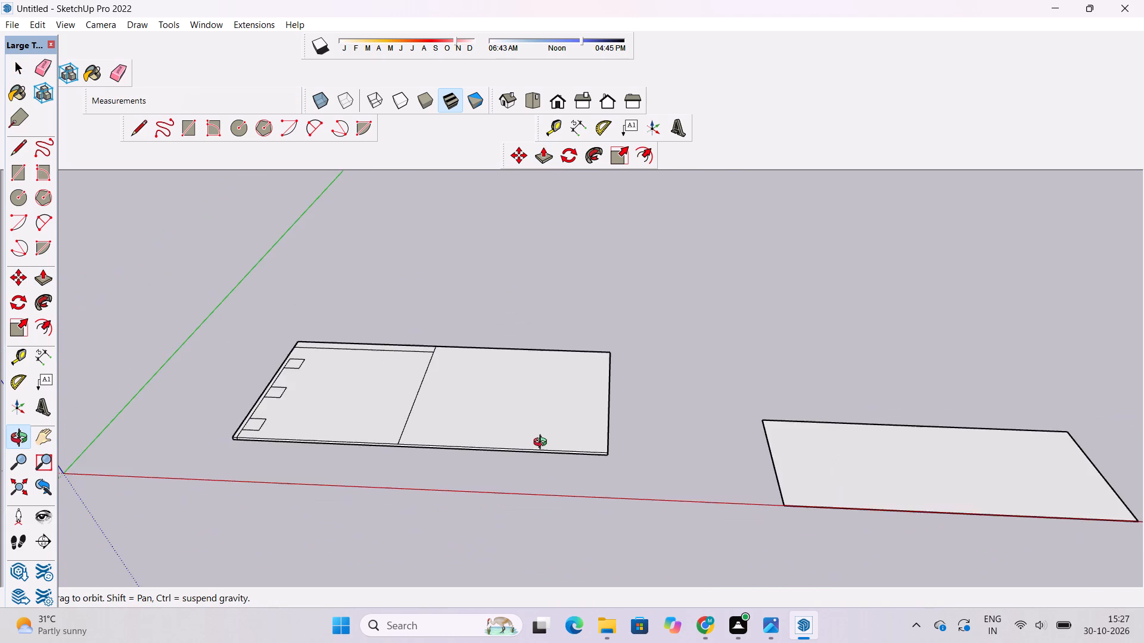
drag(543, 444, 576, 472)
scroll(461, 433, up, 2)
shift+drag(470, 423, 461, 445)
drag(457, 449, 438, 453)
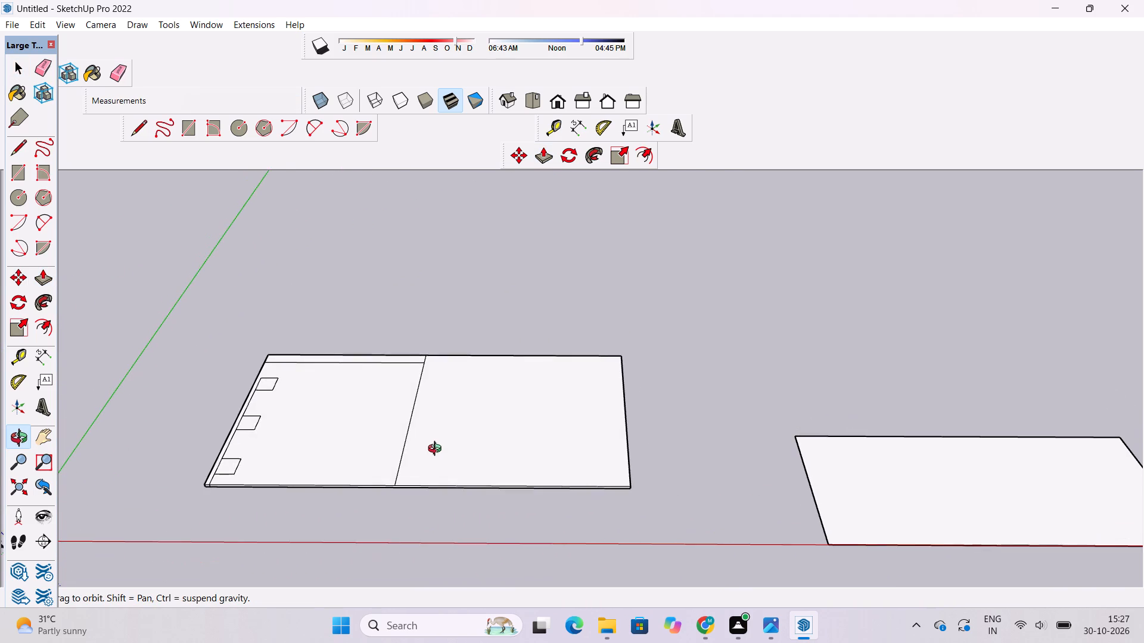
shift+drag(438, 450, 439, 463)
scroll(429, 450, up, 2)
shift+click(428, 447)
click(427, 451)
key(e)
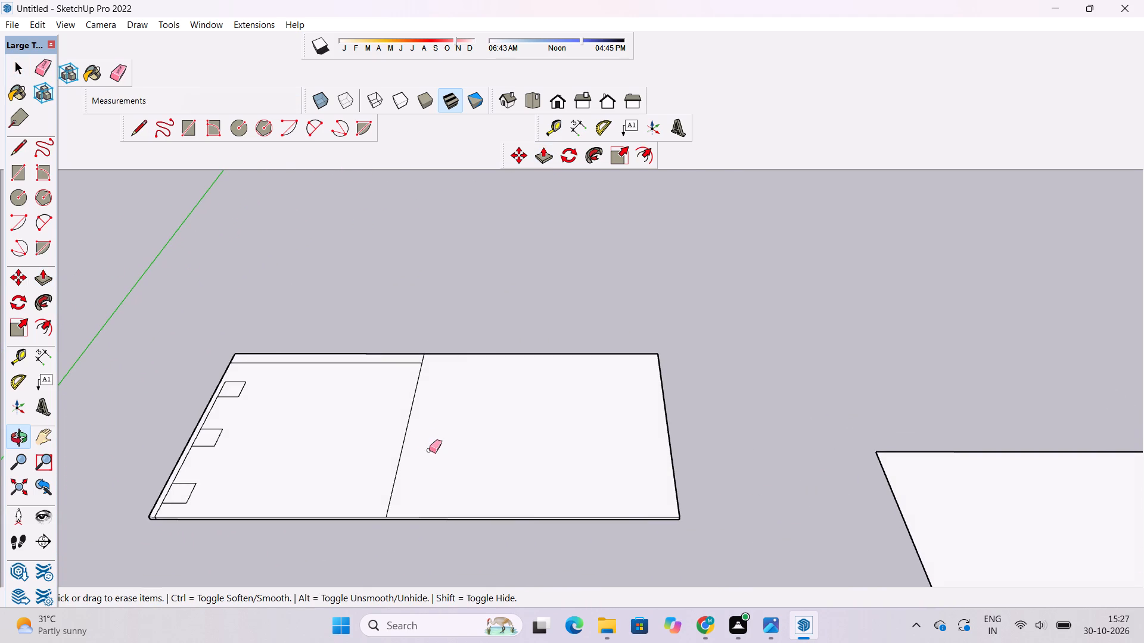
drag(426, 444, 408, 420)
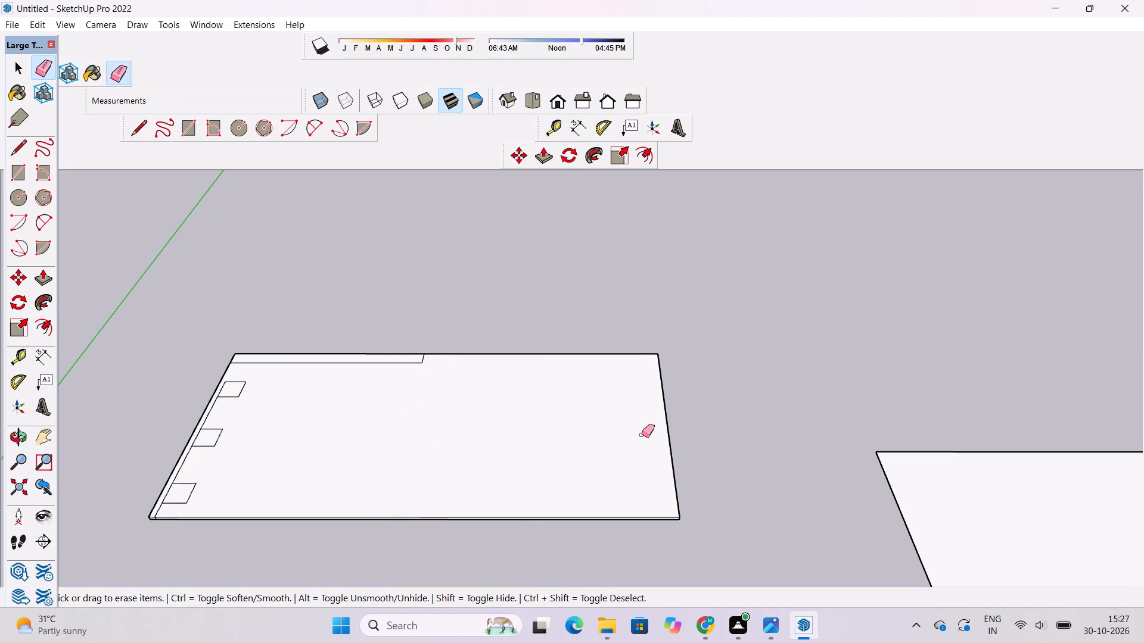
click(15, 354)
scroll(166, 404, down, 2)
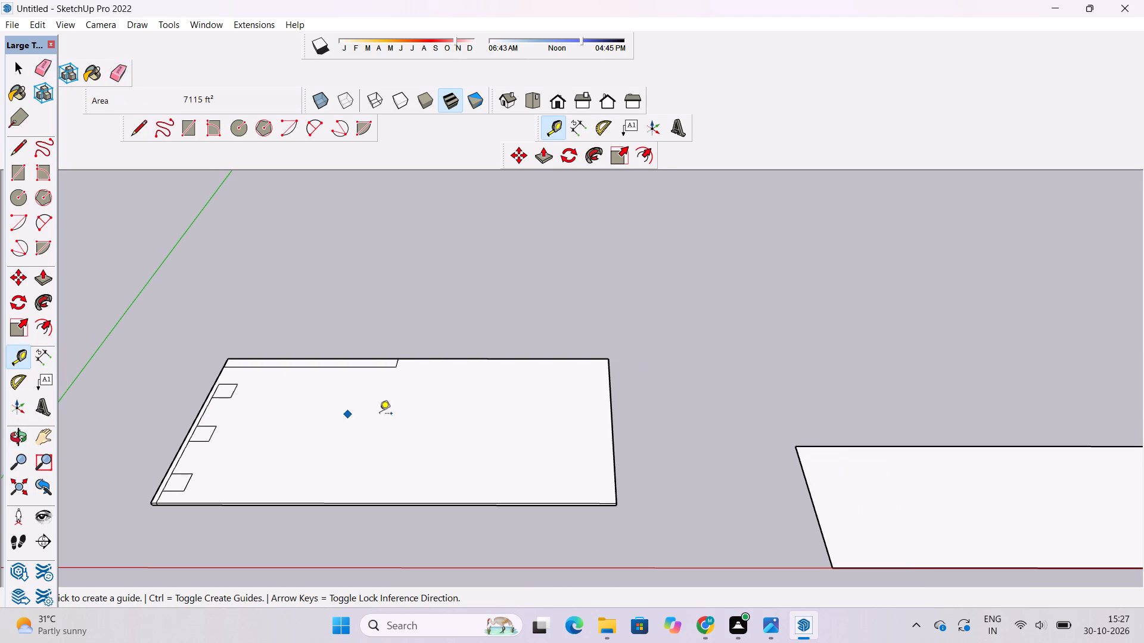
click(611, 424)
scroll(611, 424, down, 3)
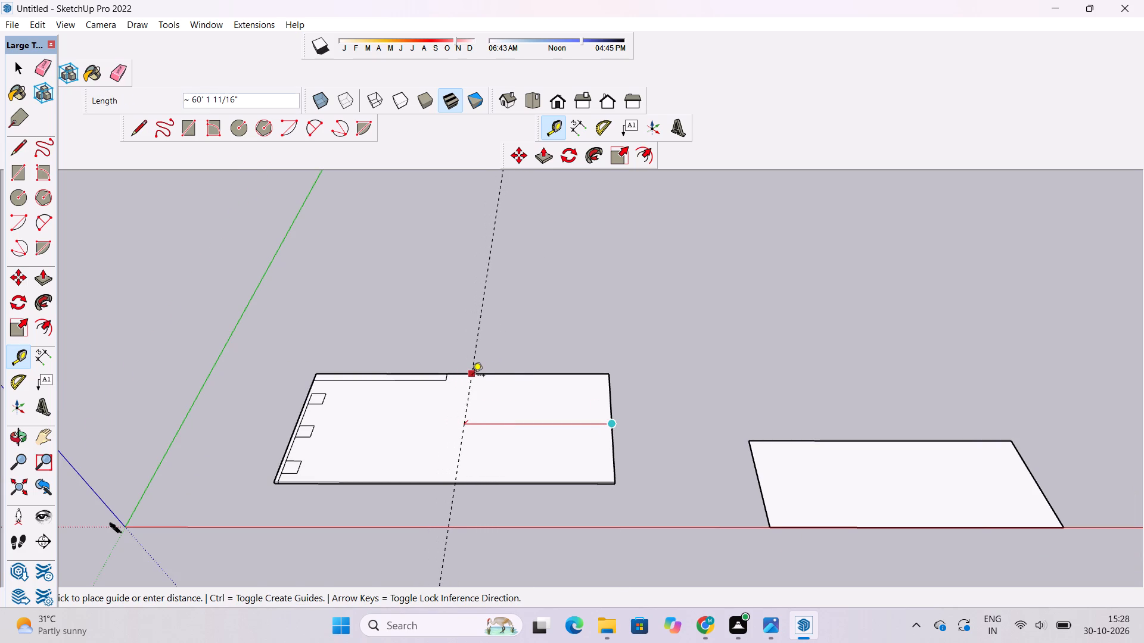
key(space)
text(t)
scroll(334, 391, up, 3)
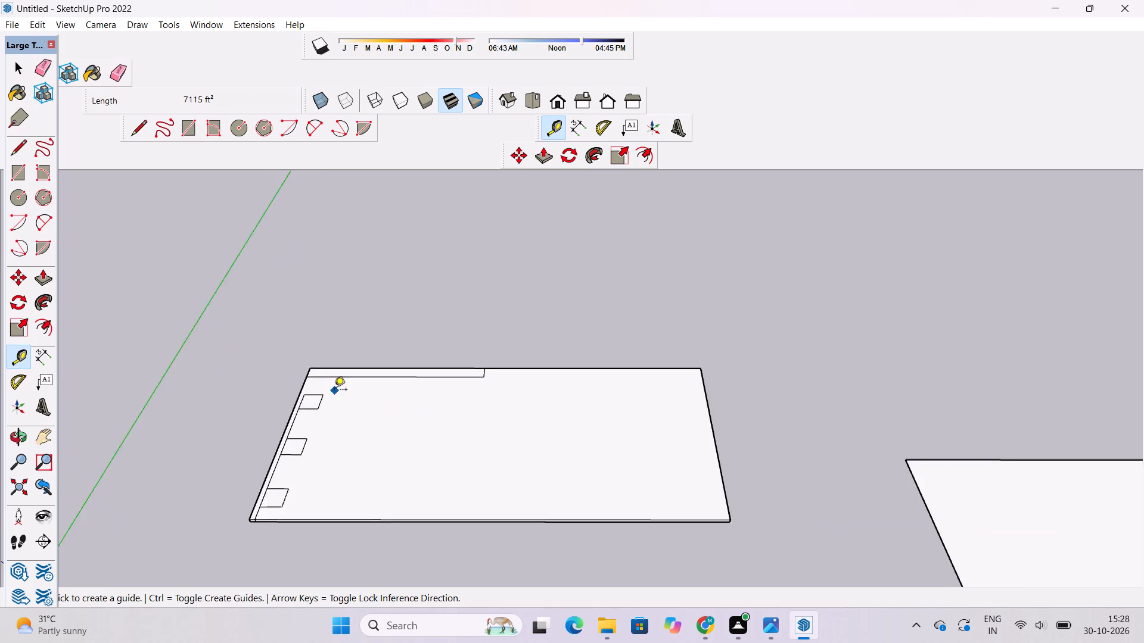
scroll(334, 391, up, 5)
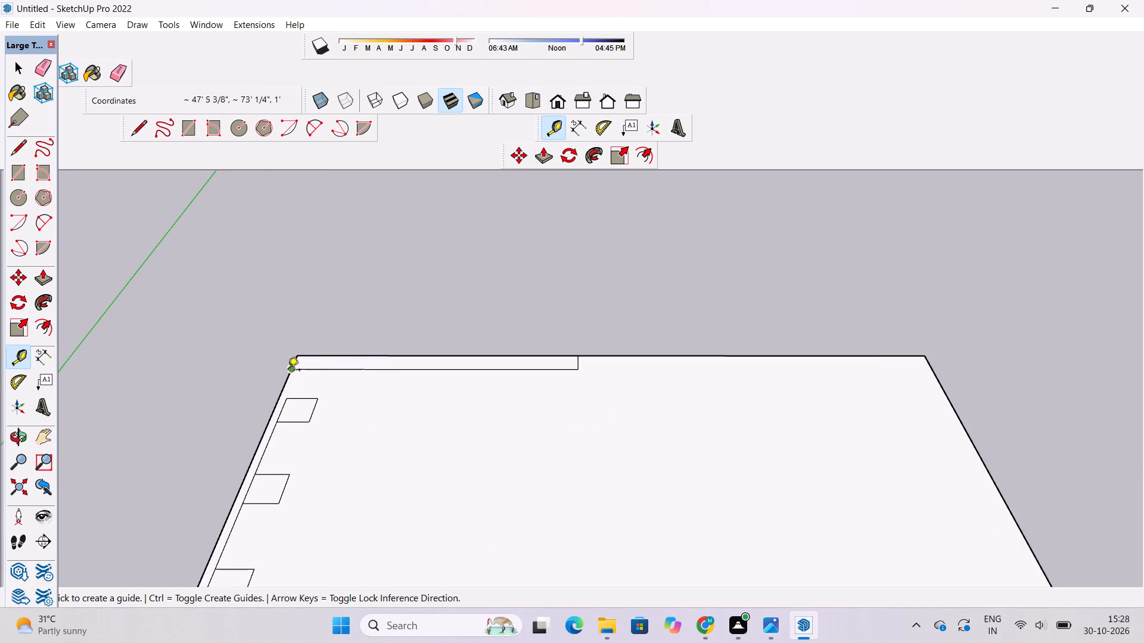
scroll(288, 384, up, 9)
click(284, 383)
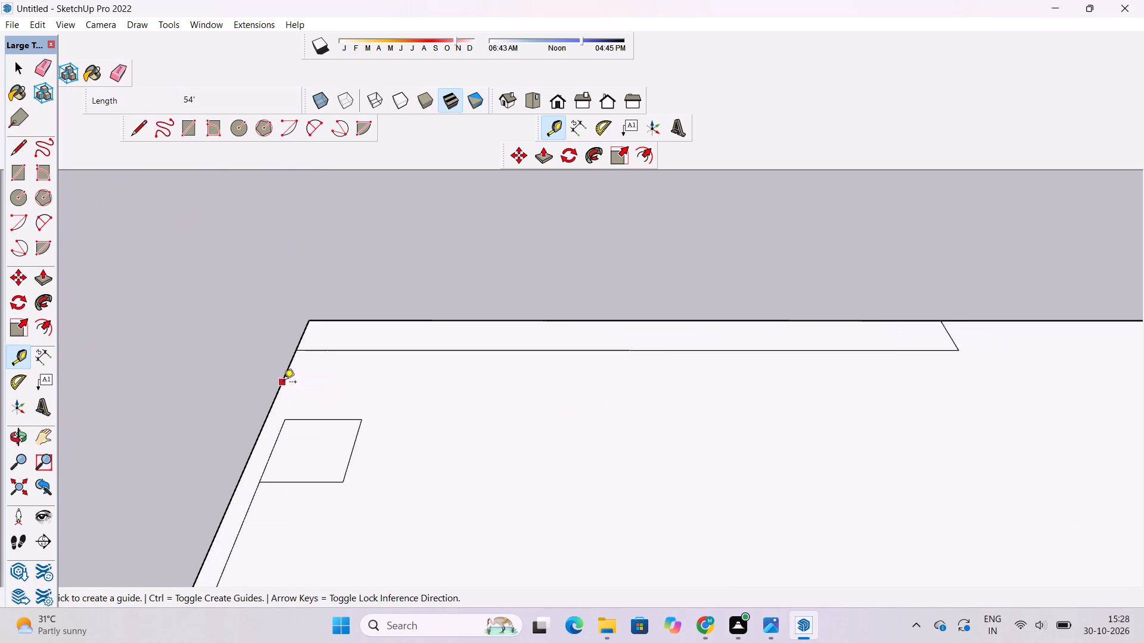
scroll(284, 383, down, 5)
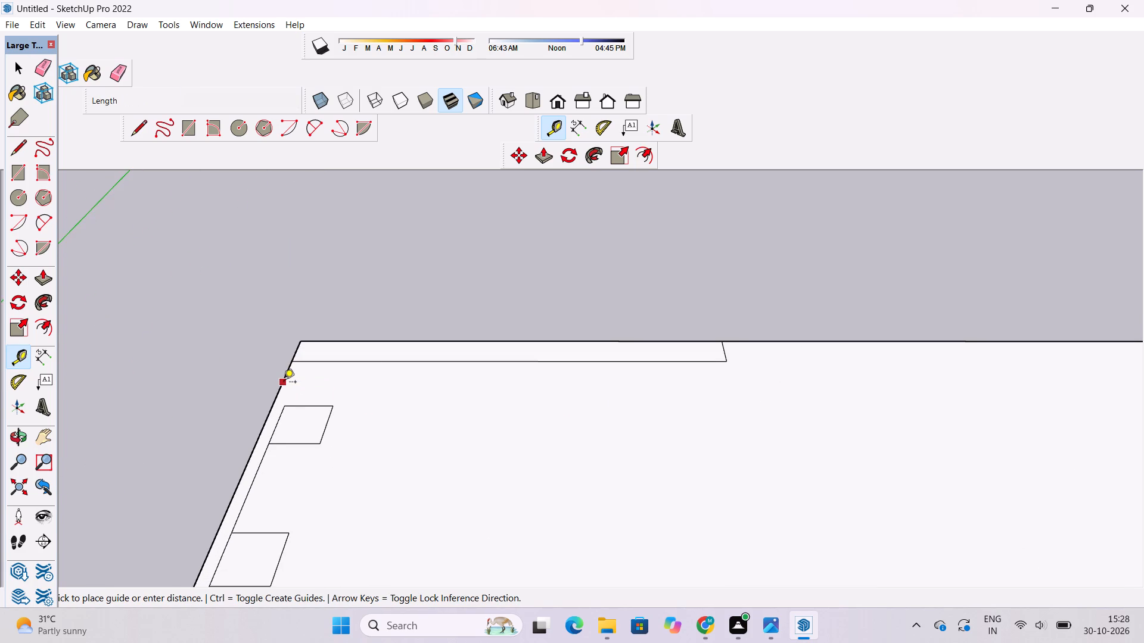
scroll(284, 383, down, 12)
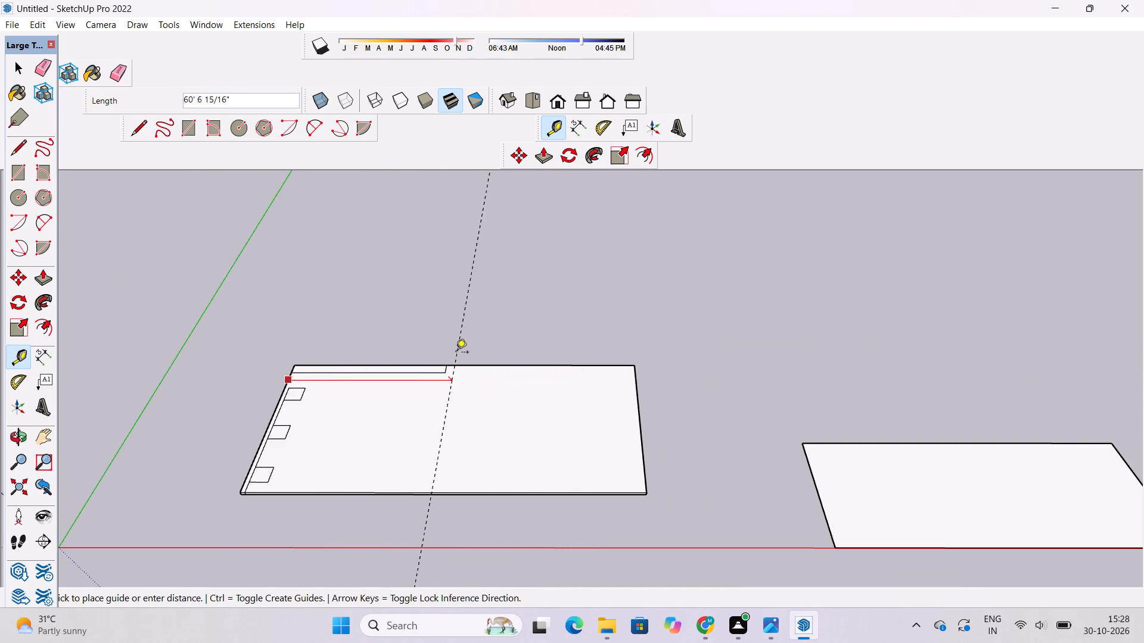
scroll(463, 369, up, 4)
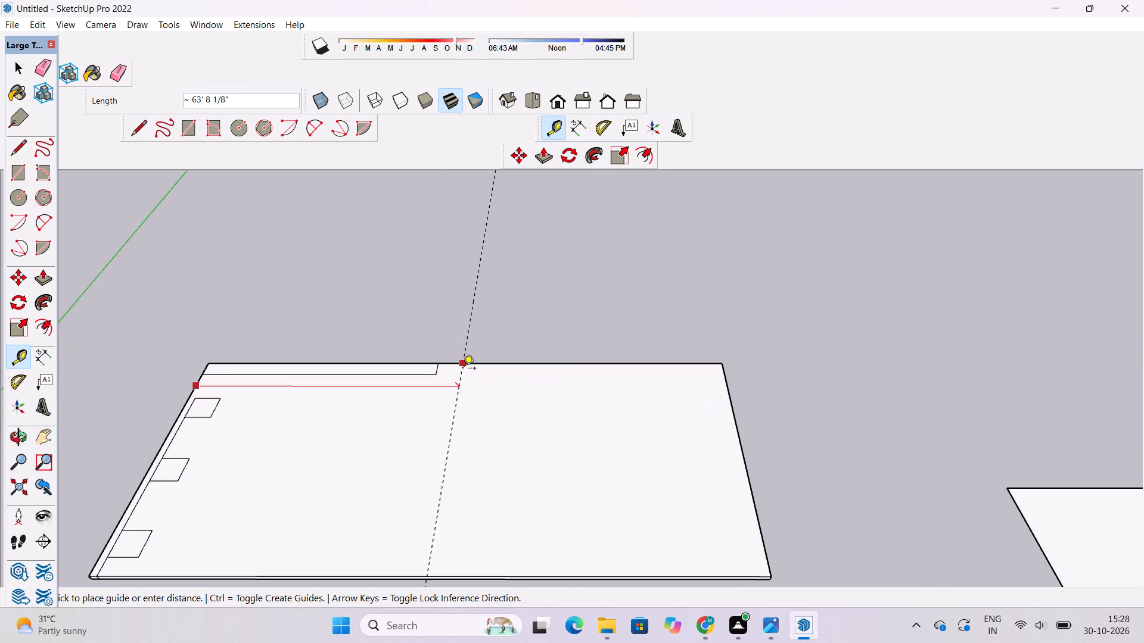
Erase the short leftover piece of the divider that closes the end of the 4' edge strip.
key(e)
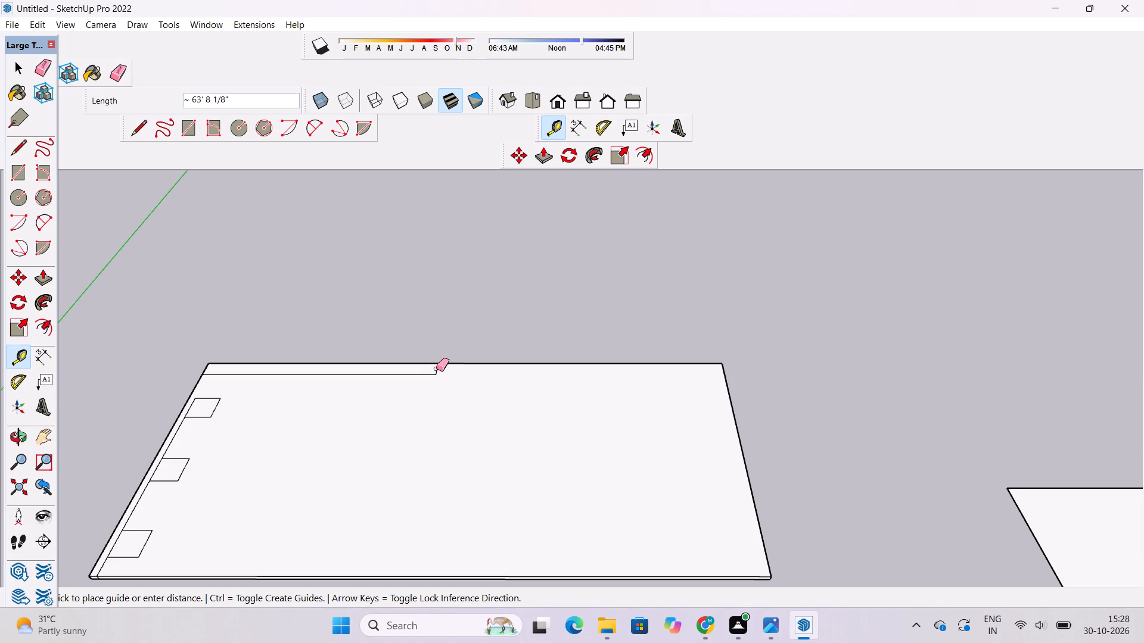
click(436, 369)
Place a guide line 75' from the slab's end edge beside the three rectangles, parallel to that edge.
click(17, 354)
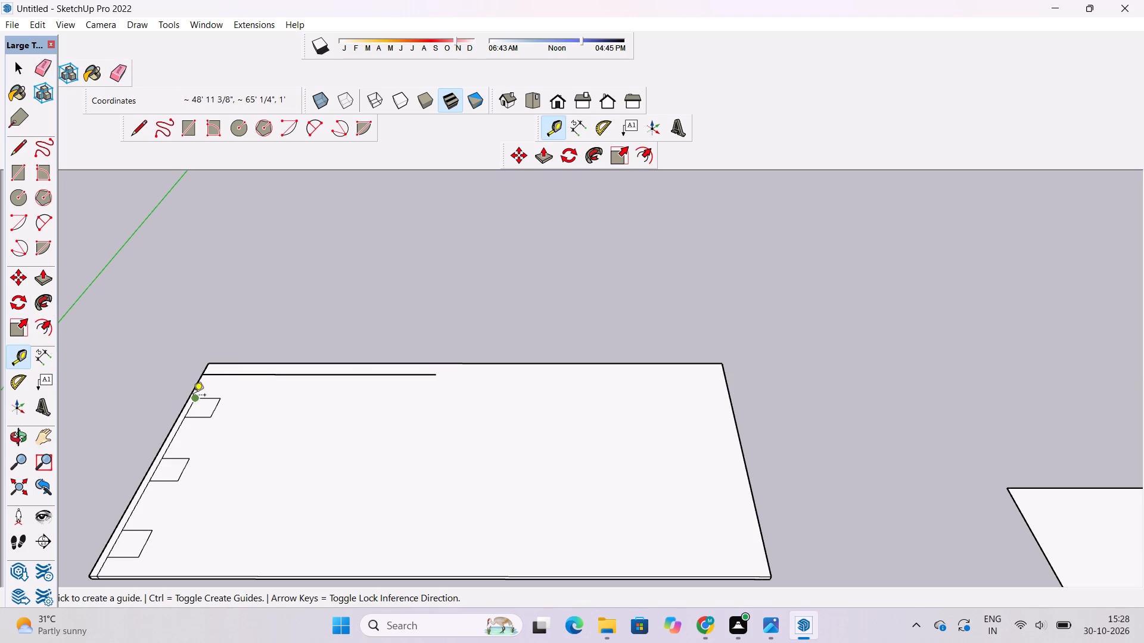
scroll(216, 397, up, 8)
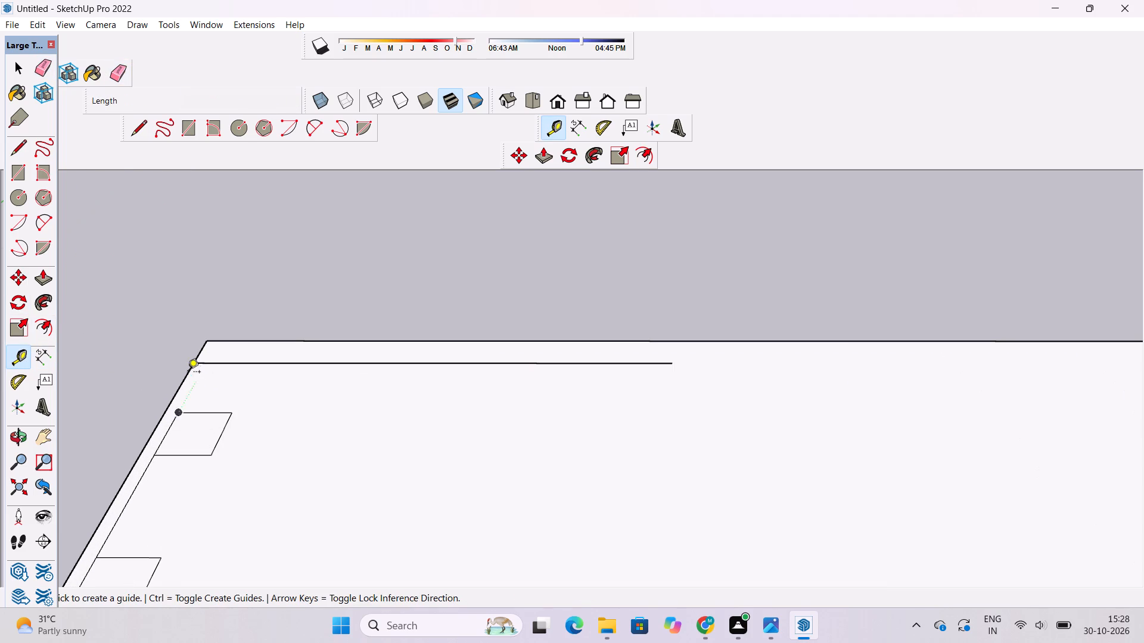
scroll(187, 375, up, 8)
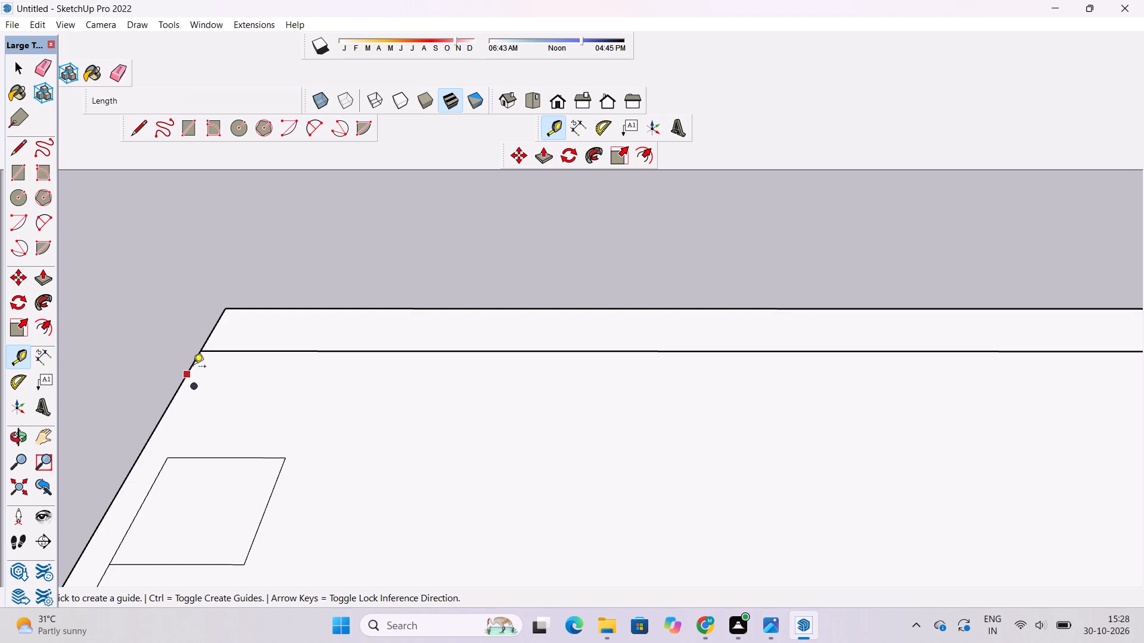
click(188, 375)
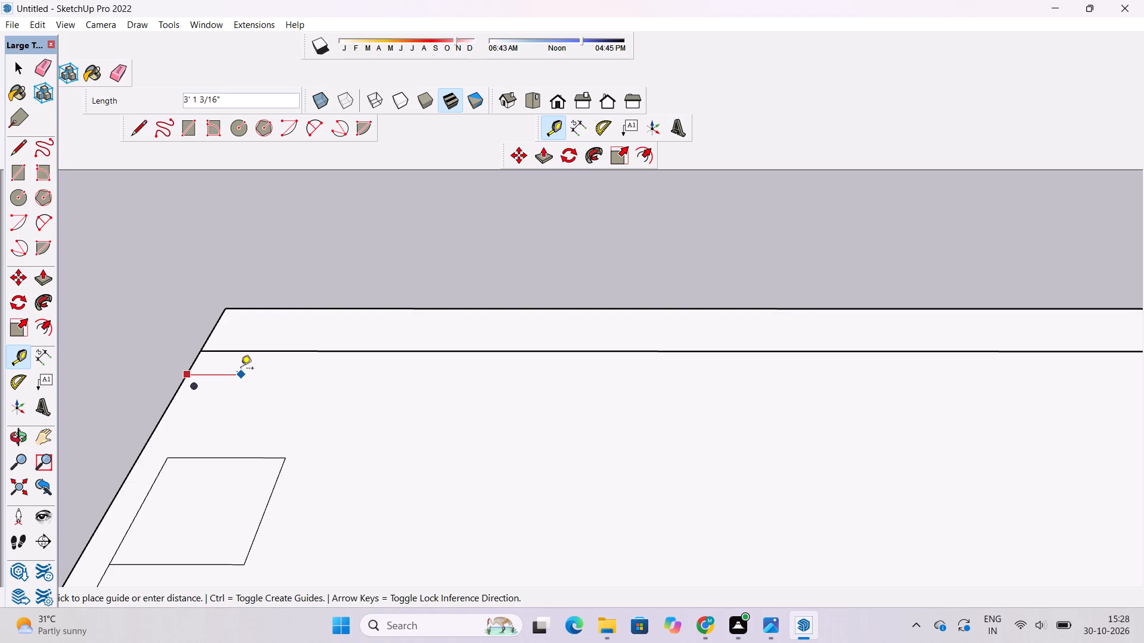
key(t)
click(156, 436)
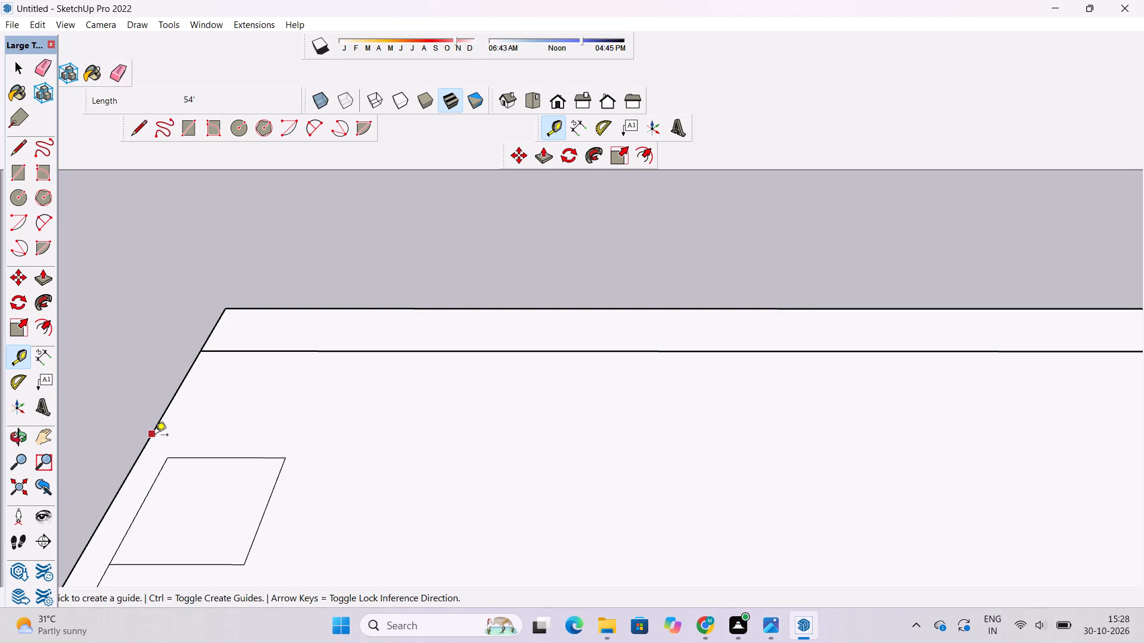
scroll(119, 391, down, 20)
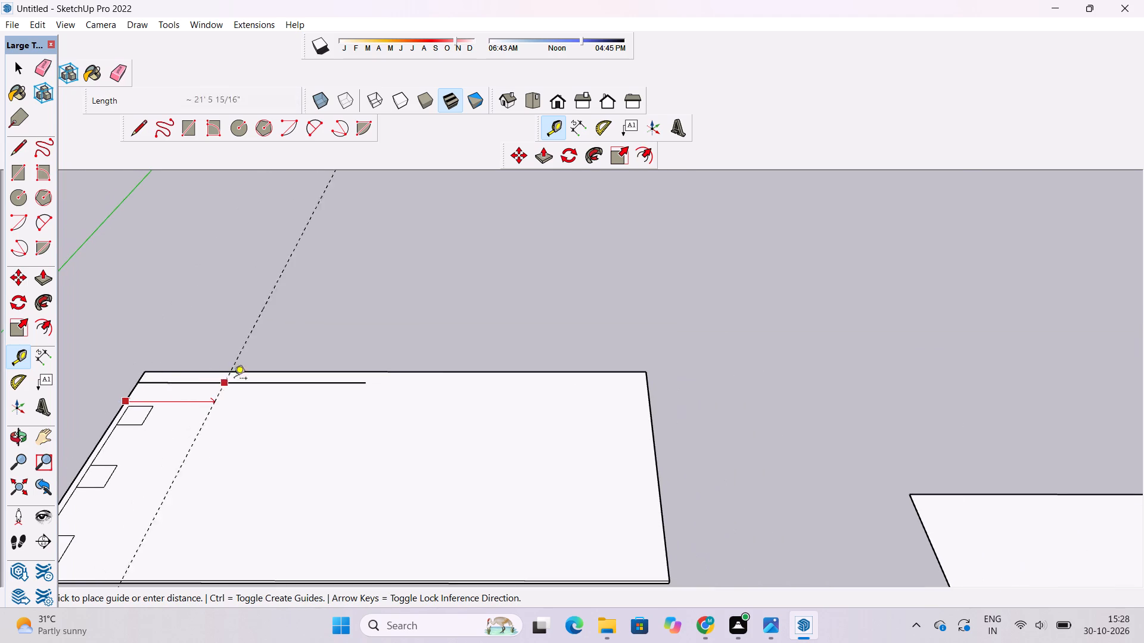
scroll(357, 364, down, 7)
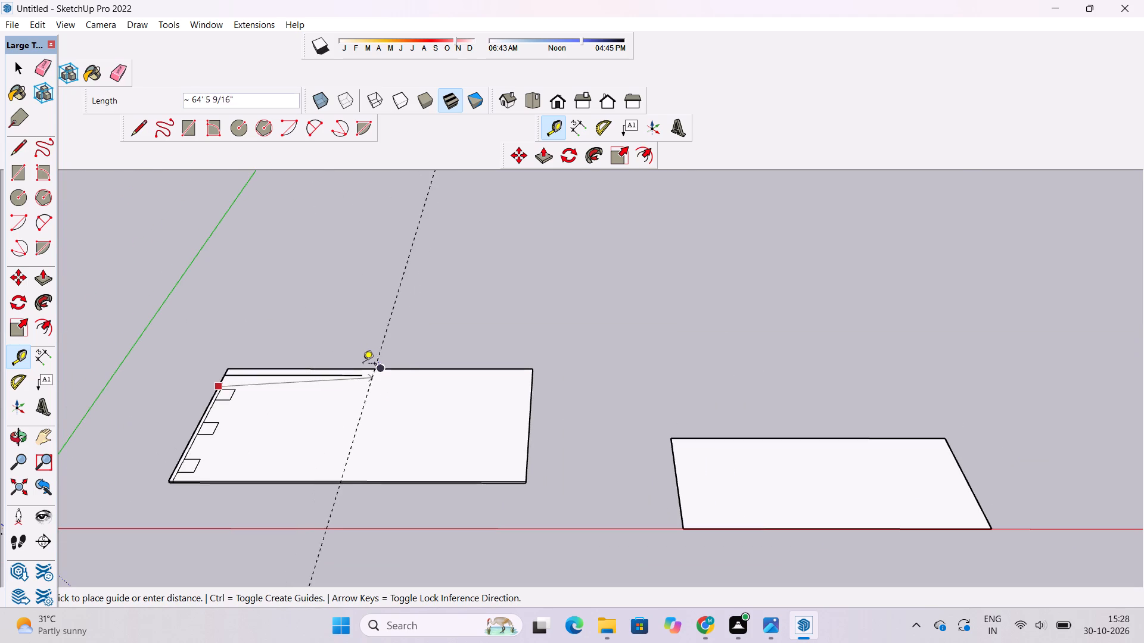
scroll(373, 367, up, 3)
scroll(381, 370, down, 2)
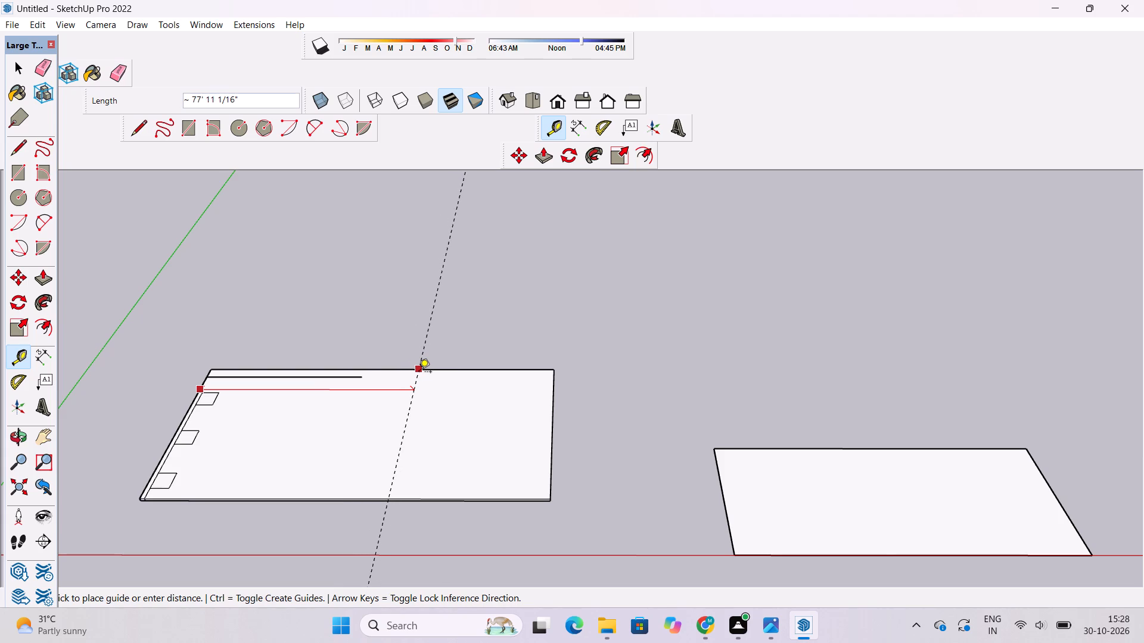
key(7)
text(5')
key(Return)
Push/Pull the slab's end face opposite the three rectangles outward by 6'.
key(o)
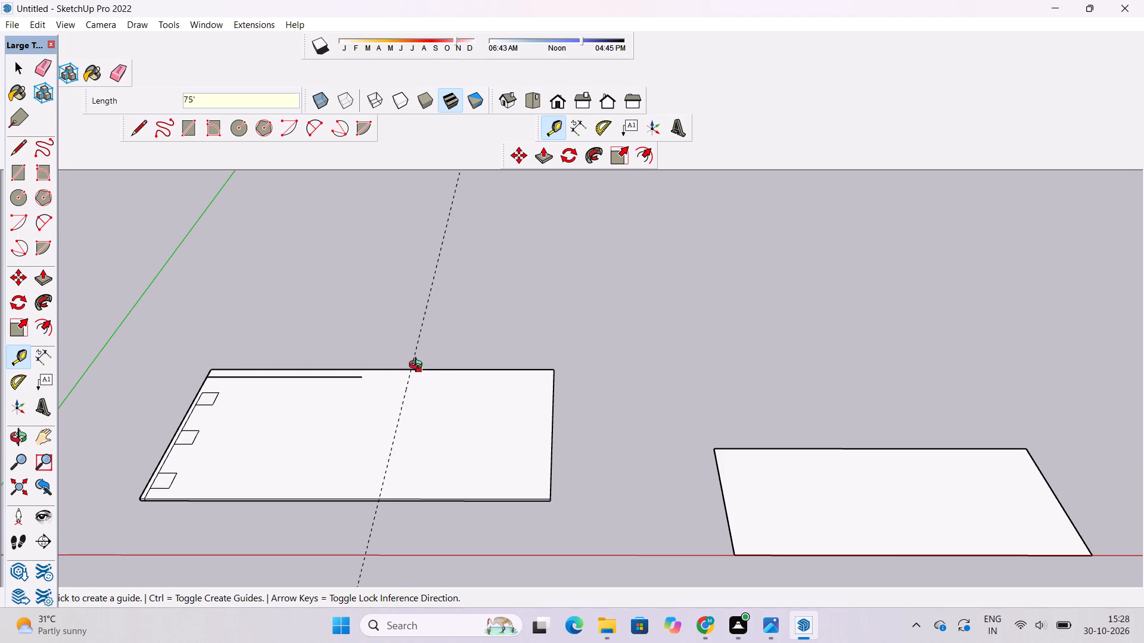
drag(471, 395, 361, 395)
drag(503, 467, 424, 450)
drag(411, 443, 461, 444)
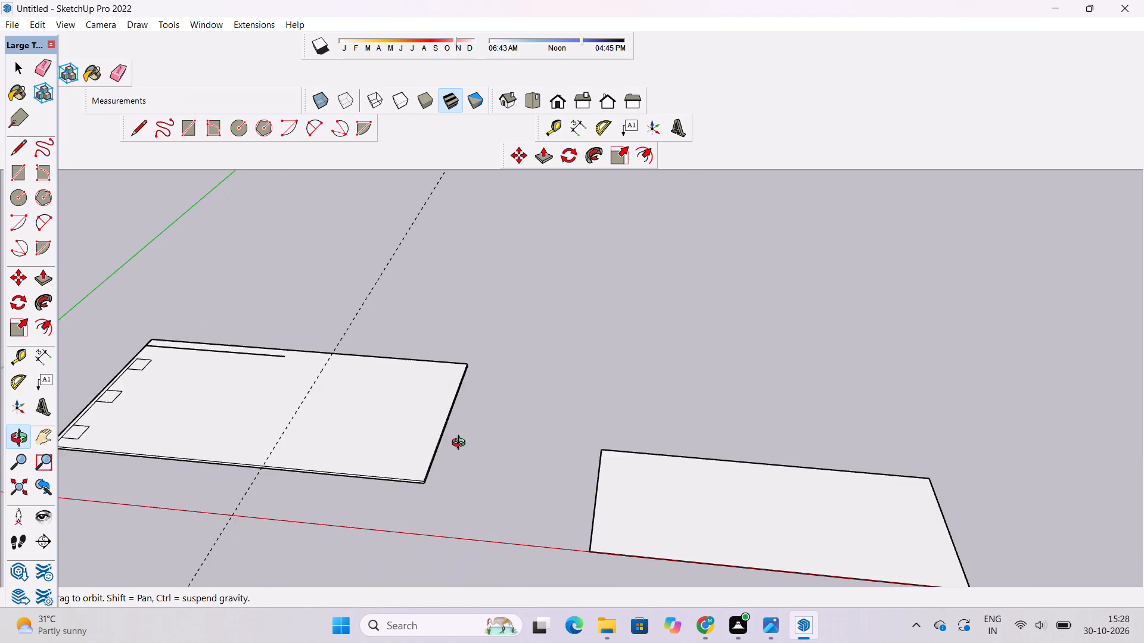
shift+drag(415, 450, 436, 483)
drag(437, 488, 393, 383)
scroll(421, 470, up, 5)
scroll(421, 470, down, 1)
scroll(421, 470, up, 5)
shift+drag(421, 463, 432, 415)
drag(424, 432, 415, 455)
scroll(414, 457, up, 6)
shift+drag(414, 479, 419, 434)
drag(419, 442, 417, 457)
scroll(451, 425, up, 5)
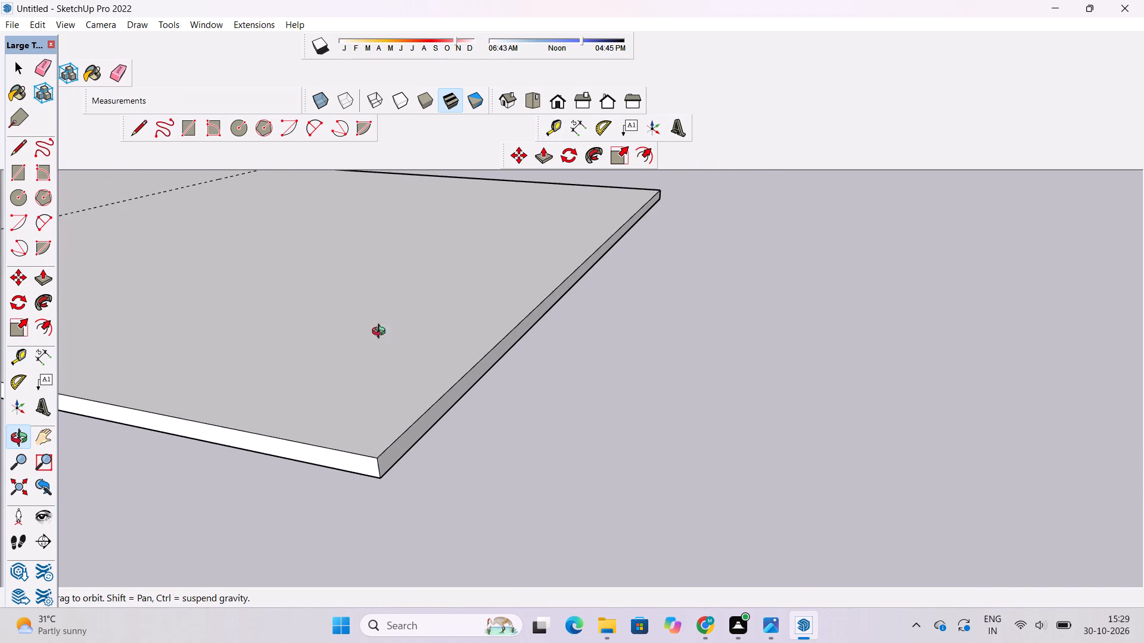
click(45, 280)
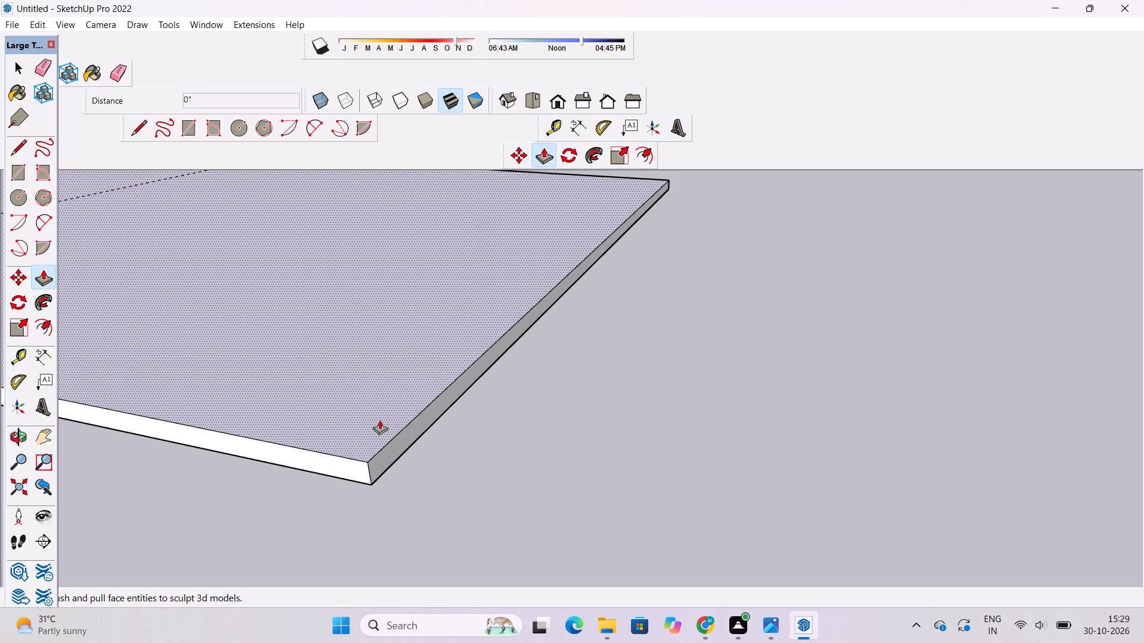
scroll(390, 453, down, 13)
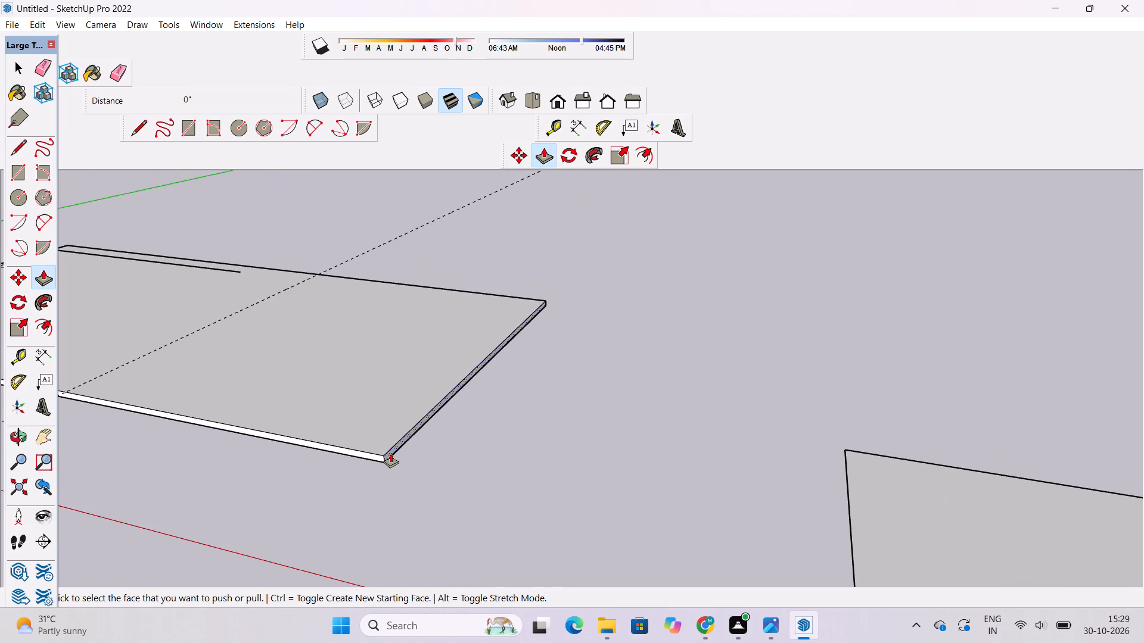
click(390, 453)
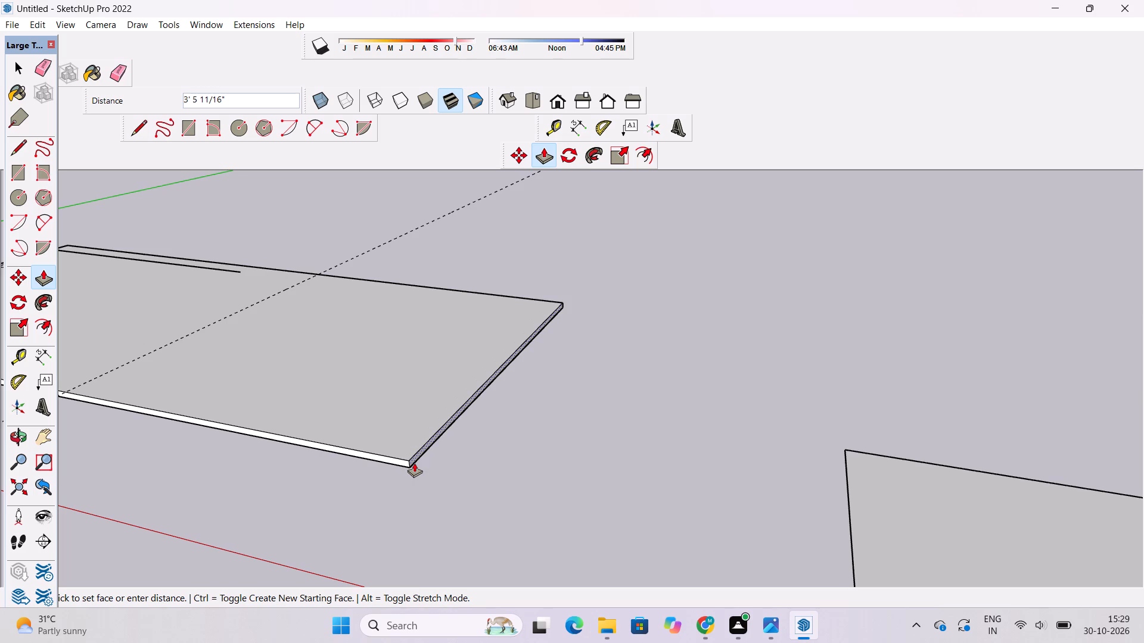
scroll(414, 463, down, 7)
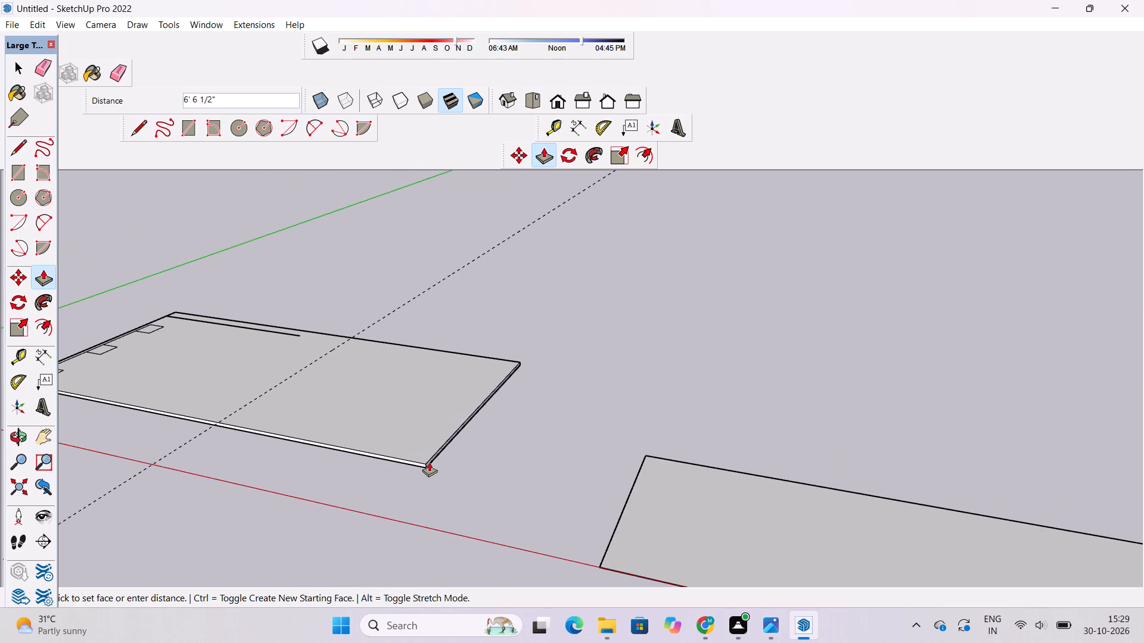
text(6')
key(Return)
Draw a 58' dividing line across the slab's top along the guide, from one long edge to the other.
key(o)
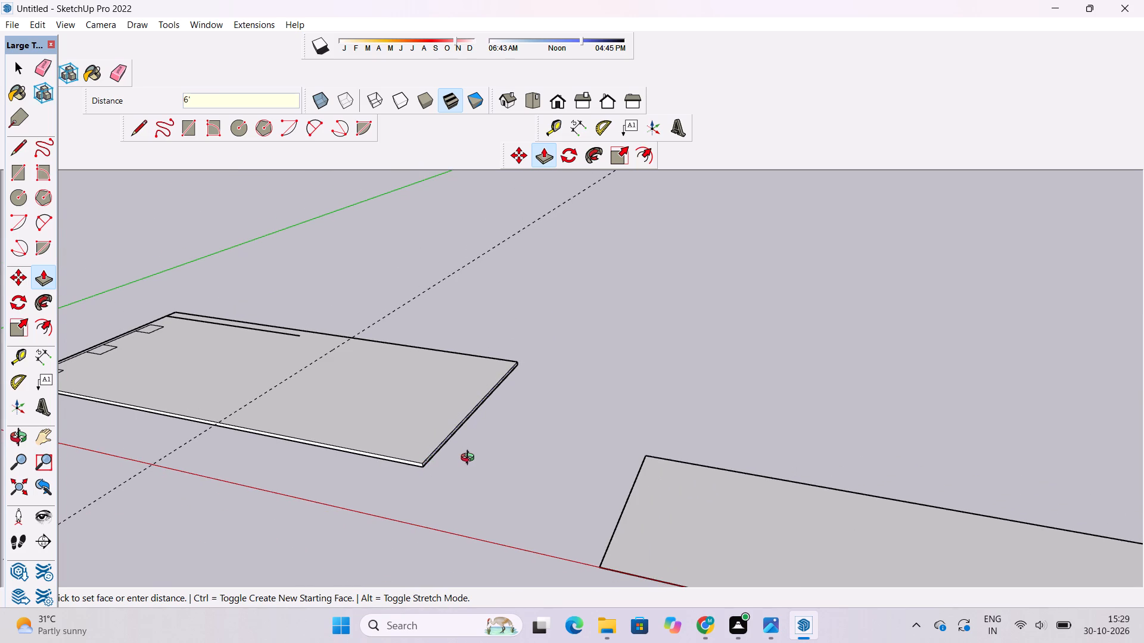
shift+drag(465, 474, 541, 381)
scroll(548, 377, down, 6)
drag(505, 329, 543, 411)
shift+drag(448, 376, 470, 395)
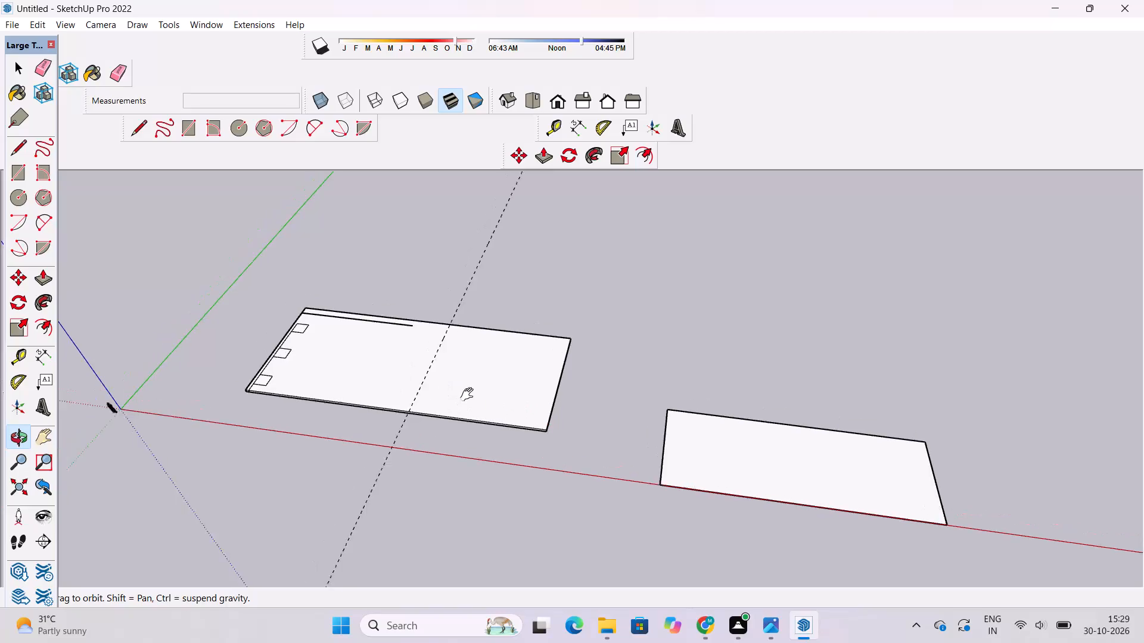
shift+drag(470, 395, 471, 397)
drag(483, 404, 520, 407)
shift+click(431, 401)
key(l)
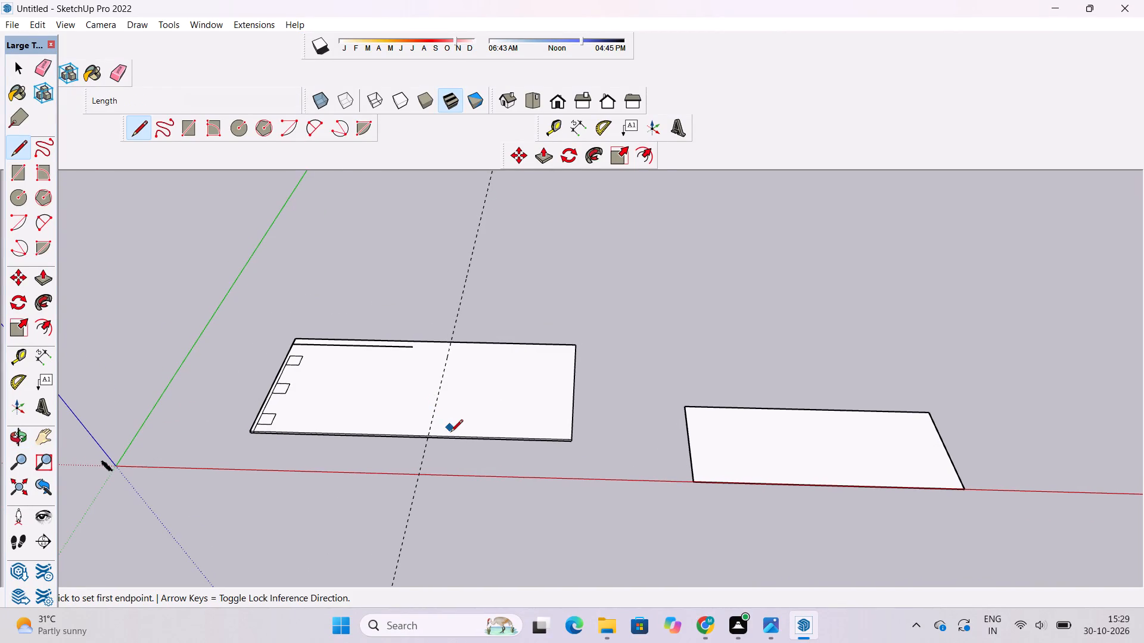
scroll(433, 438, up, 6)
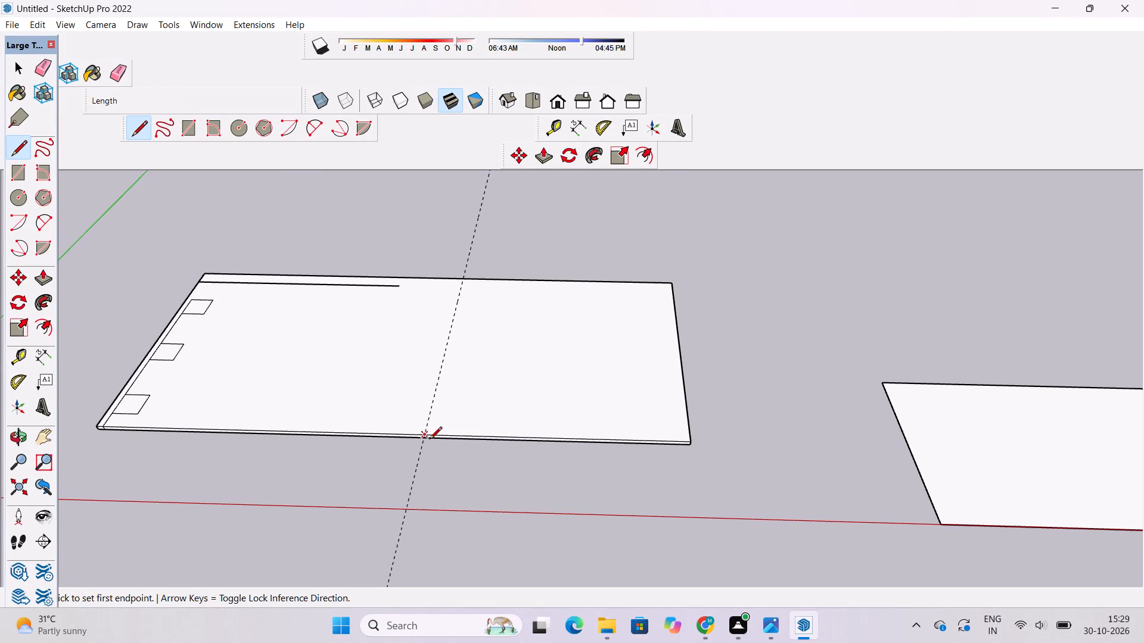
click(427, 435)
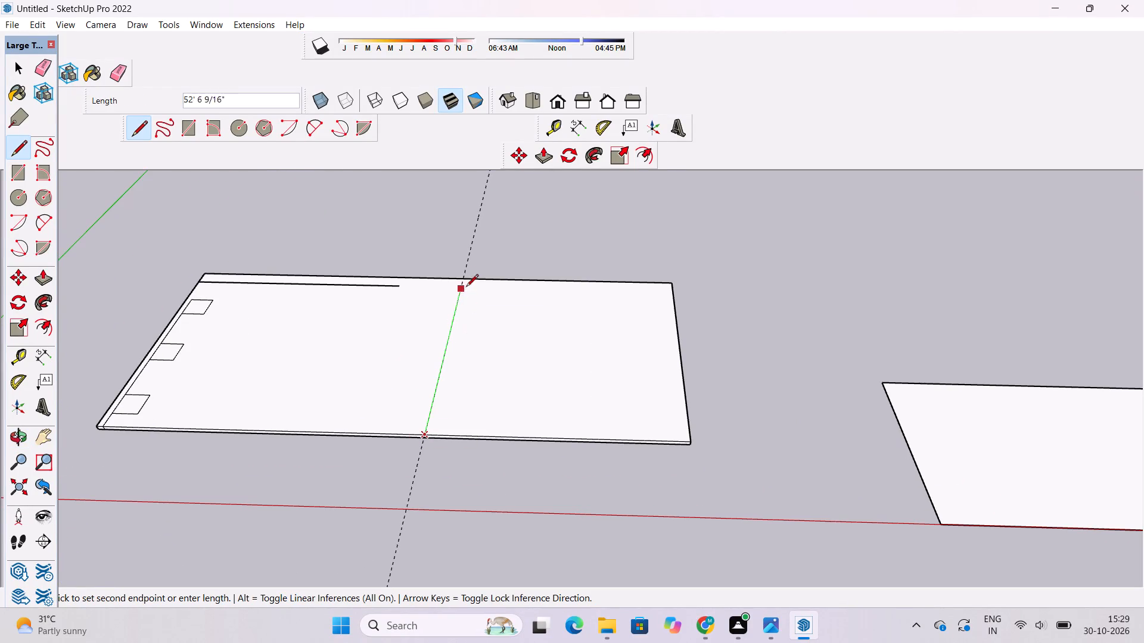
click(467, 278)
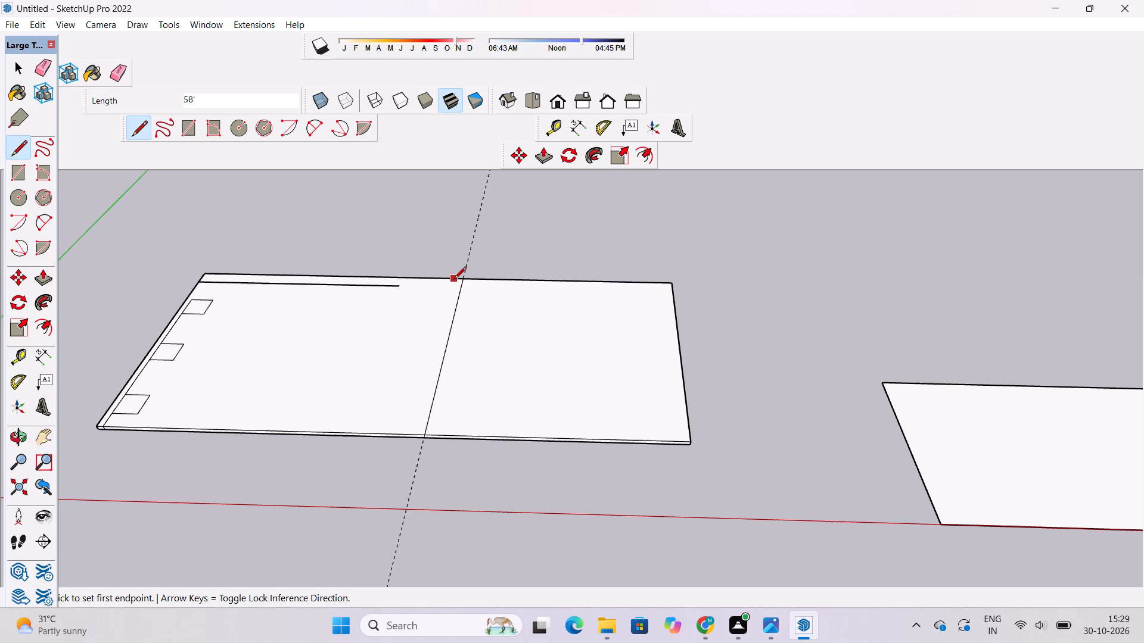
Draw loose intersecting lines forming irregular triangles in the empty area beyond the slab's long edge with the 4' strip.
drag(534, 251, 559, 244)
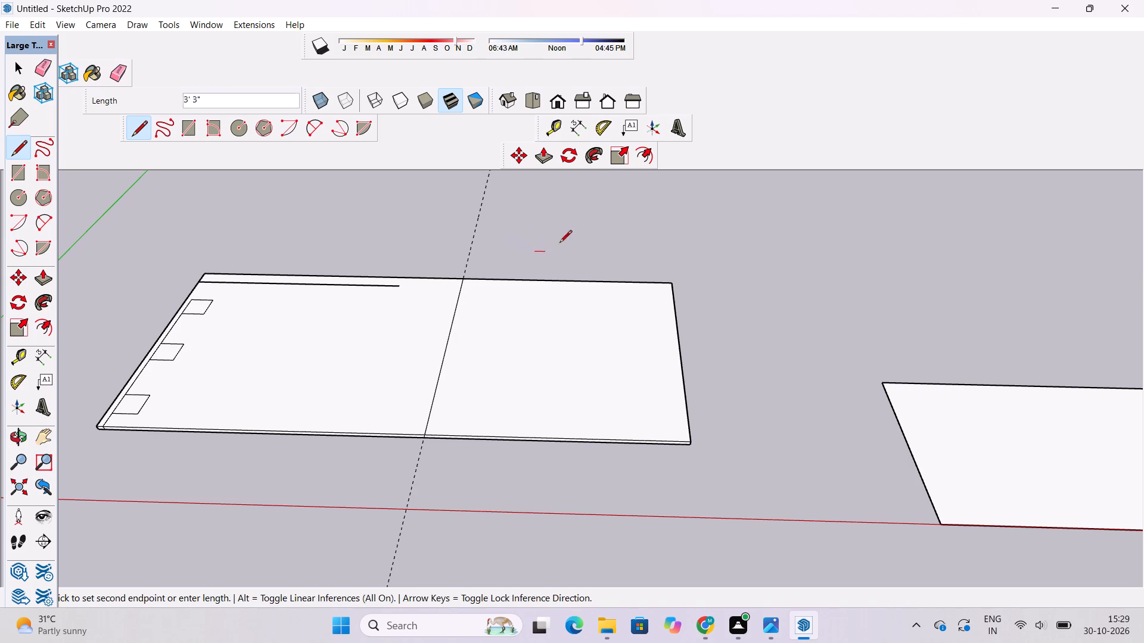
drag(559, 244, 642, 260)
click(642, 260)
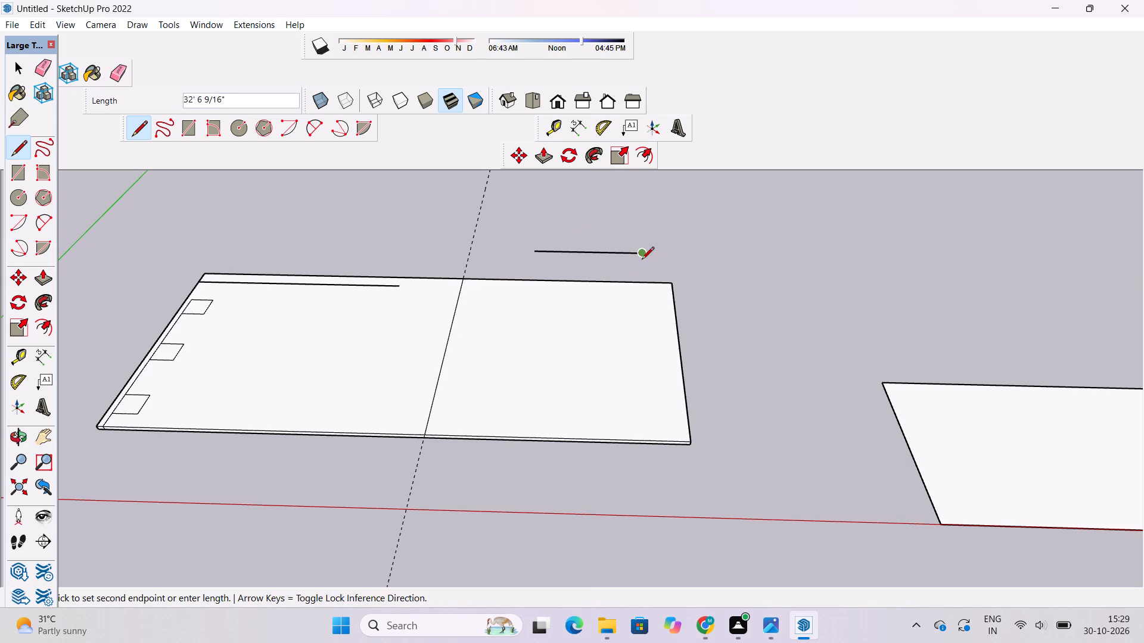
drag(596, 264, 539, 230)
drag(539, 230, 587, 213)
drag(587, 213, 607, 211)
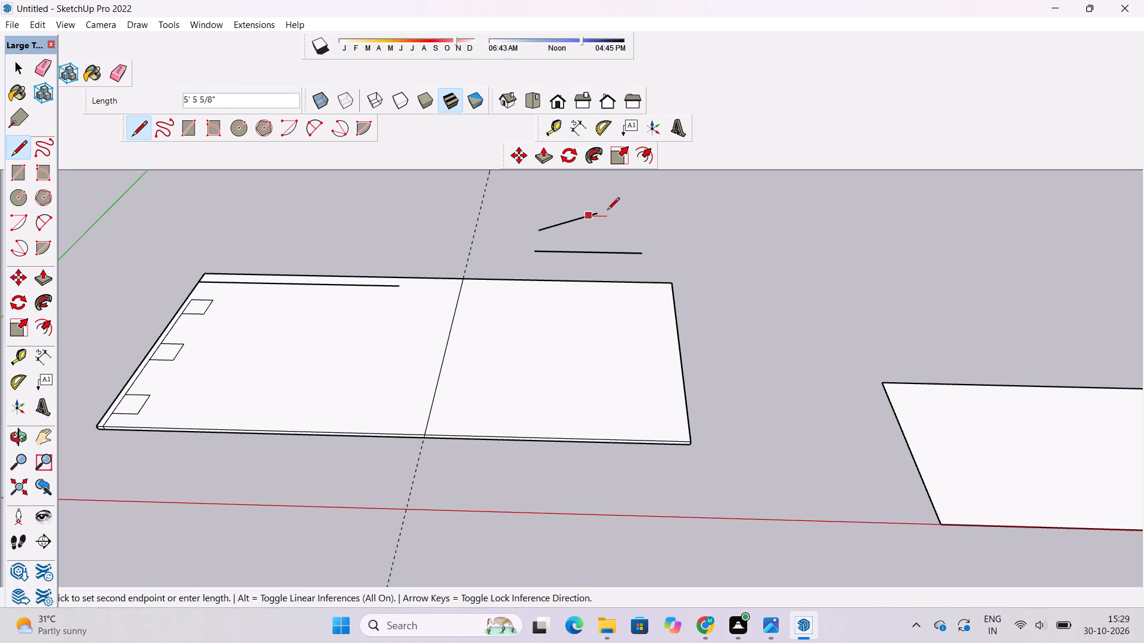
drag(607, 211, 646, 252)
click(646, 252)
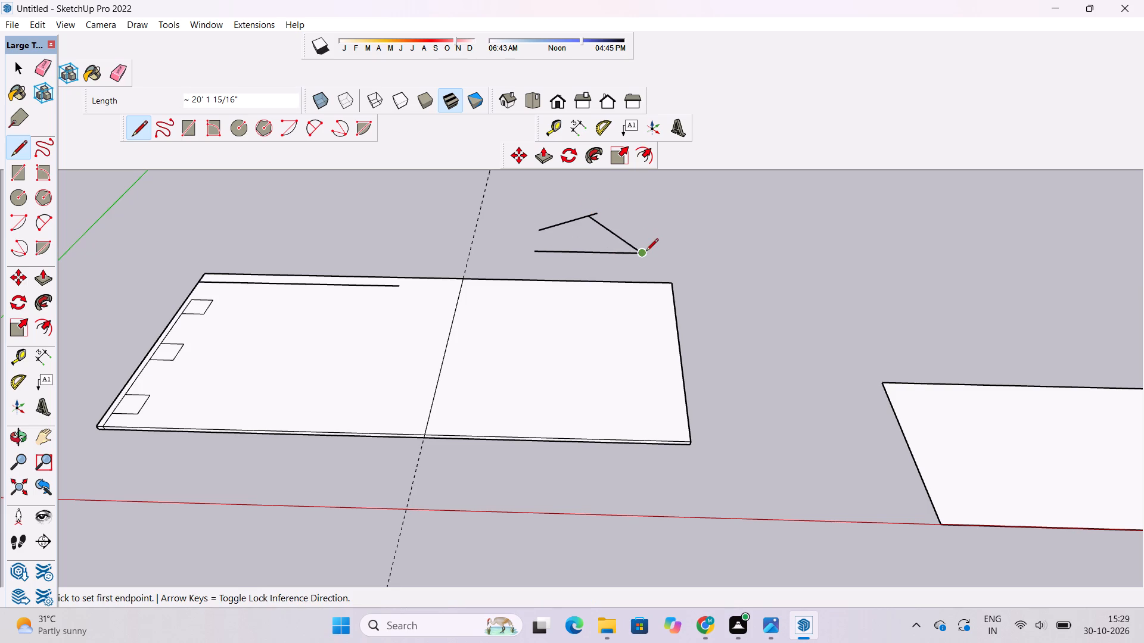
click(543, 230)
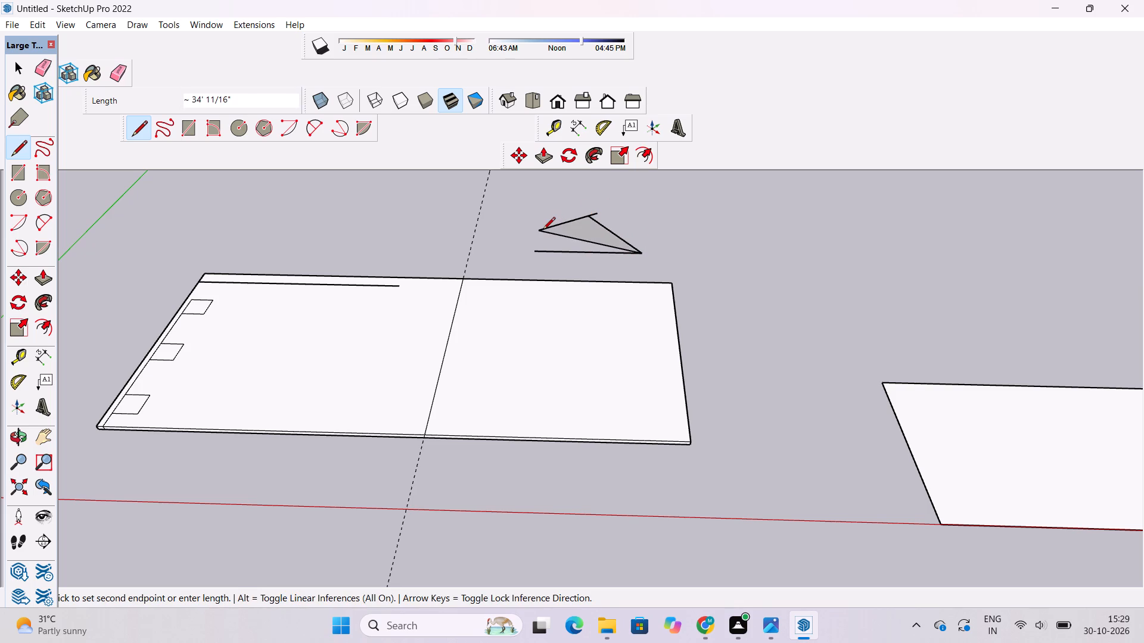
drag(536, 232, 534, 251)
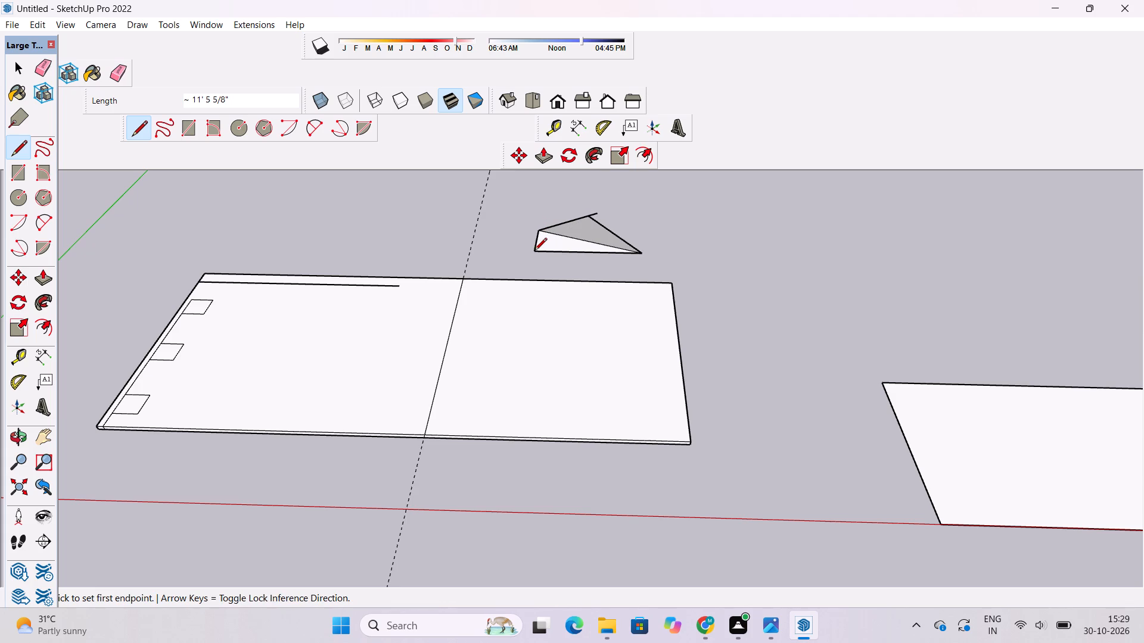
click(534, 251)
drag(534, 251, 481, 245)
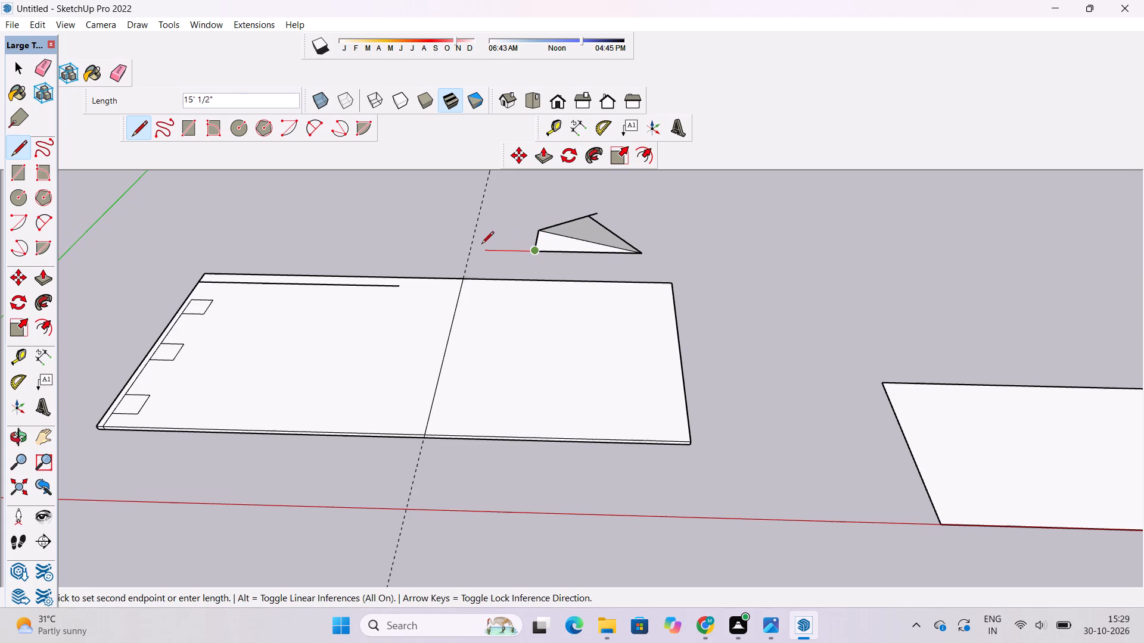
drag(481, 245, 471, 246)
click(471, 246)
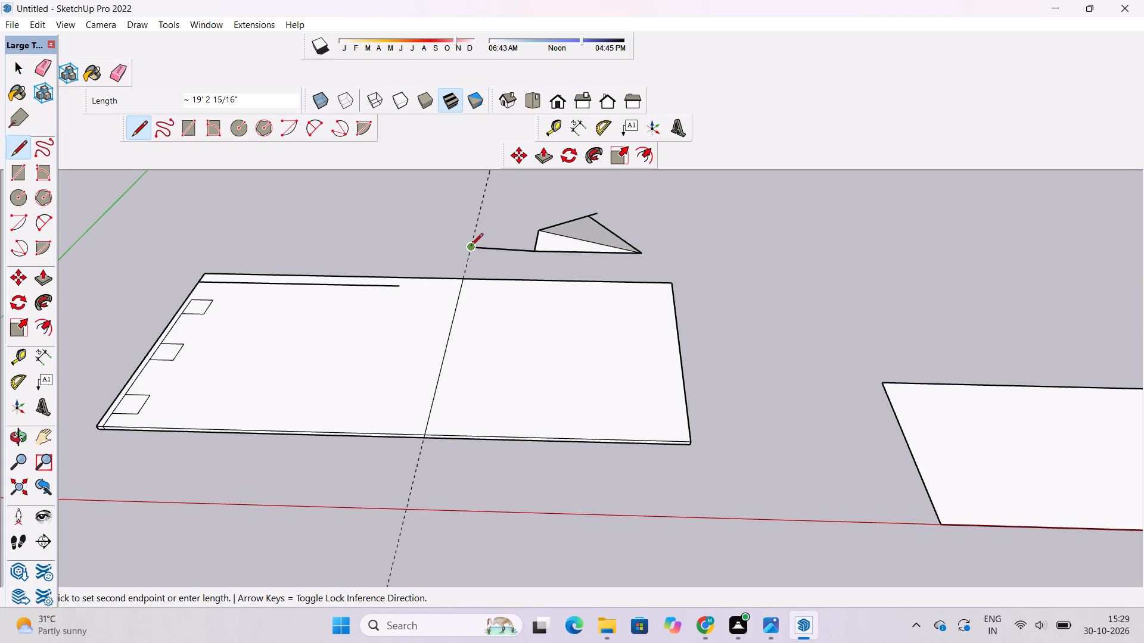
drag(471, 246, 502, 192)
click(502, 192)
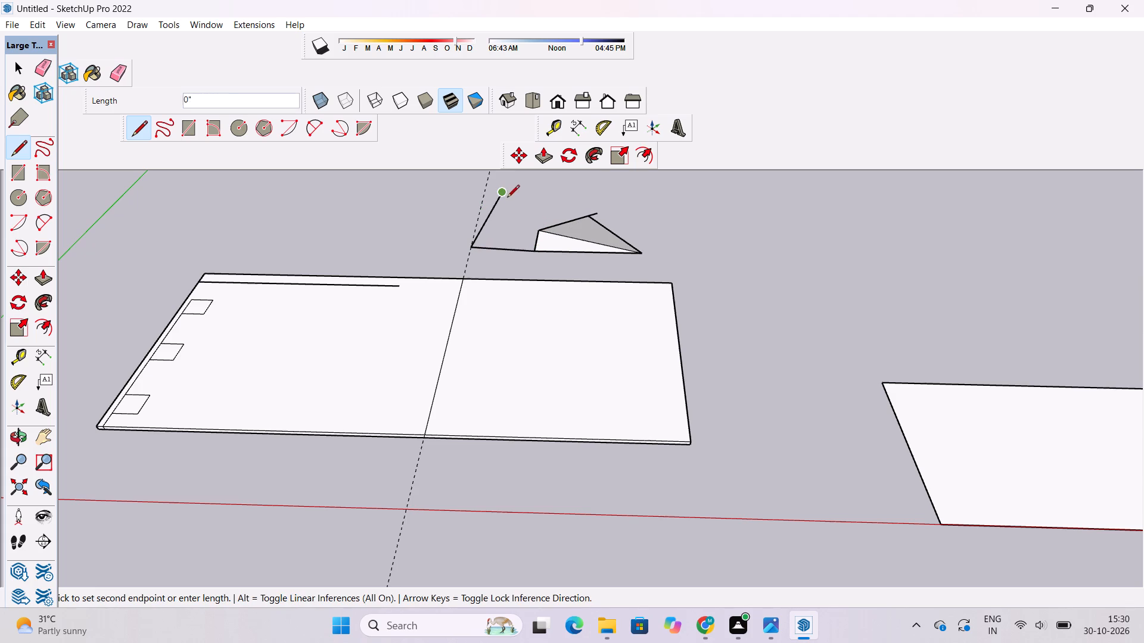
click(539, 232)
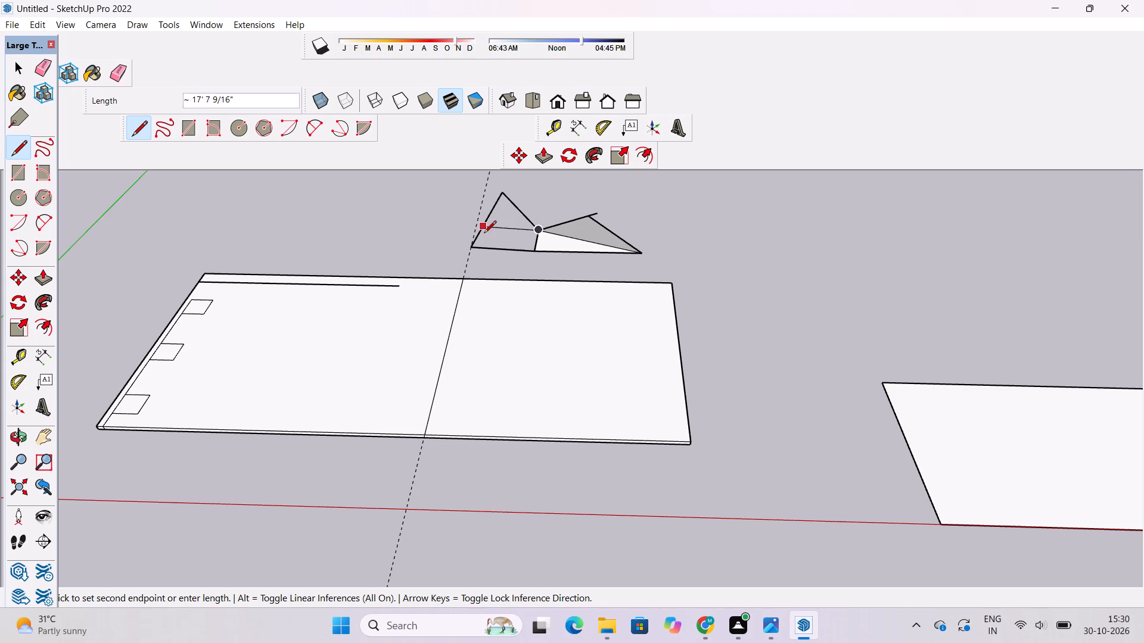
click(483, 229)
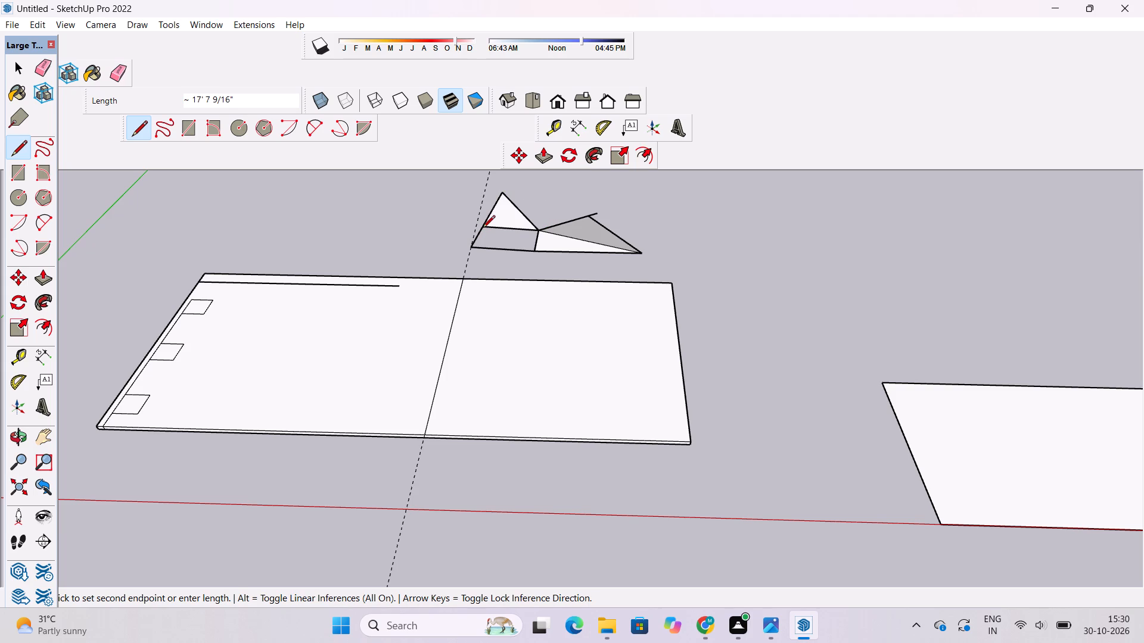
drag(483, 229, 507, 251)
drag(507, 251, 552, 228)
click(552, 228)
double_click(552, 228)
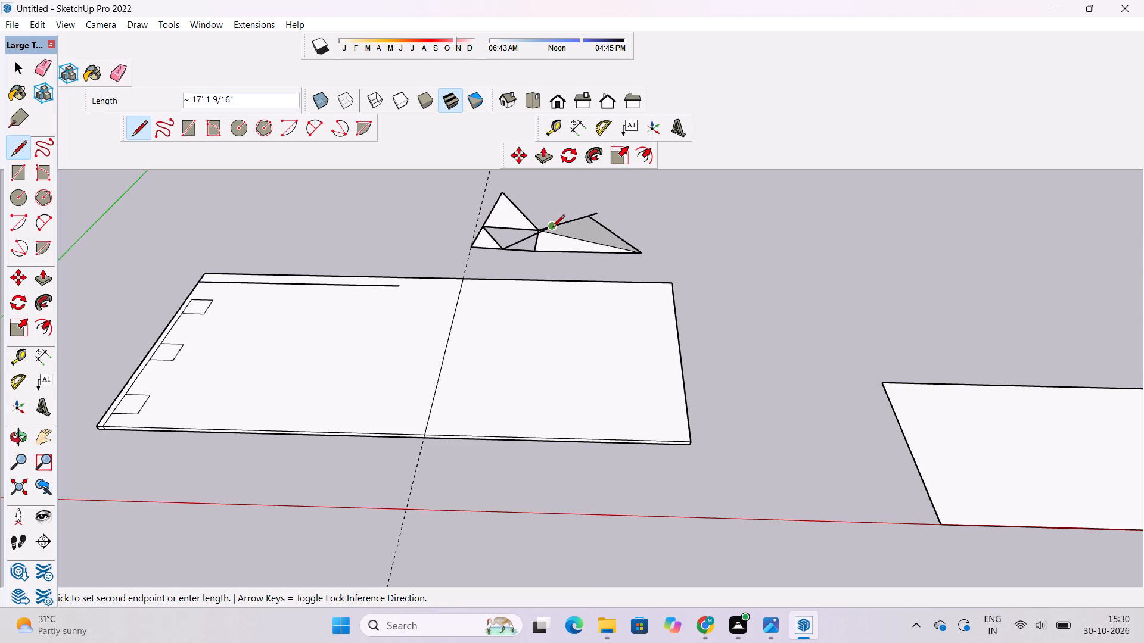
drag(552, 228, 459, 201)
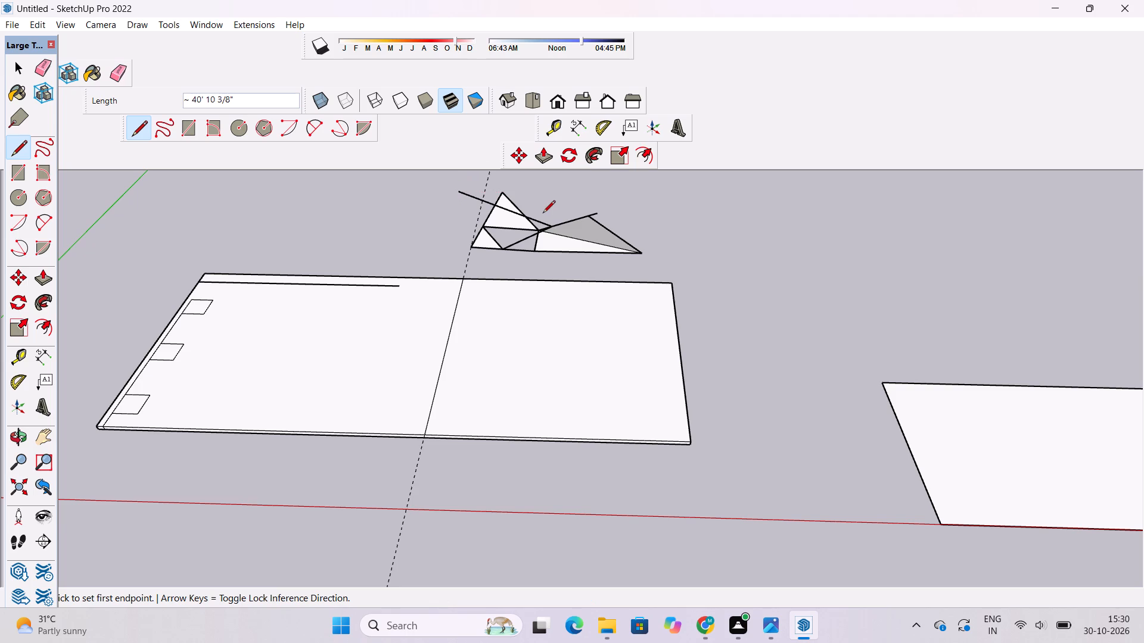
Erase the loose intersecting lines and triangles beyond the slab's long edge, along with the dashed guide line.
key(space)
text(e)
drag(557, 206, 562, 233)
drag(656, 198, 602, 222)
click(633, 249)
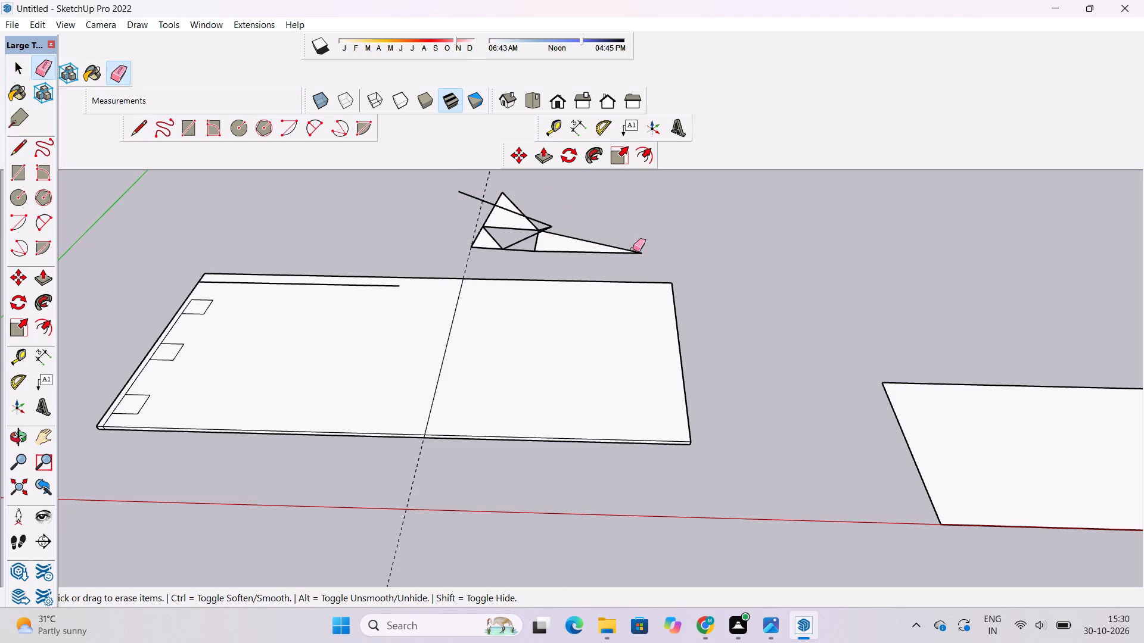
drag(630, 233, 608, 254)
drag(627, 252, 586, 249)
drag(584, 220, 557, 230)
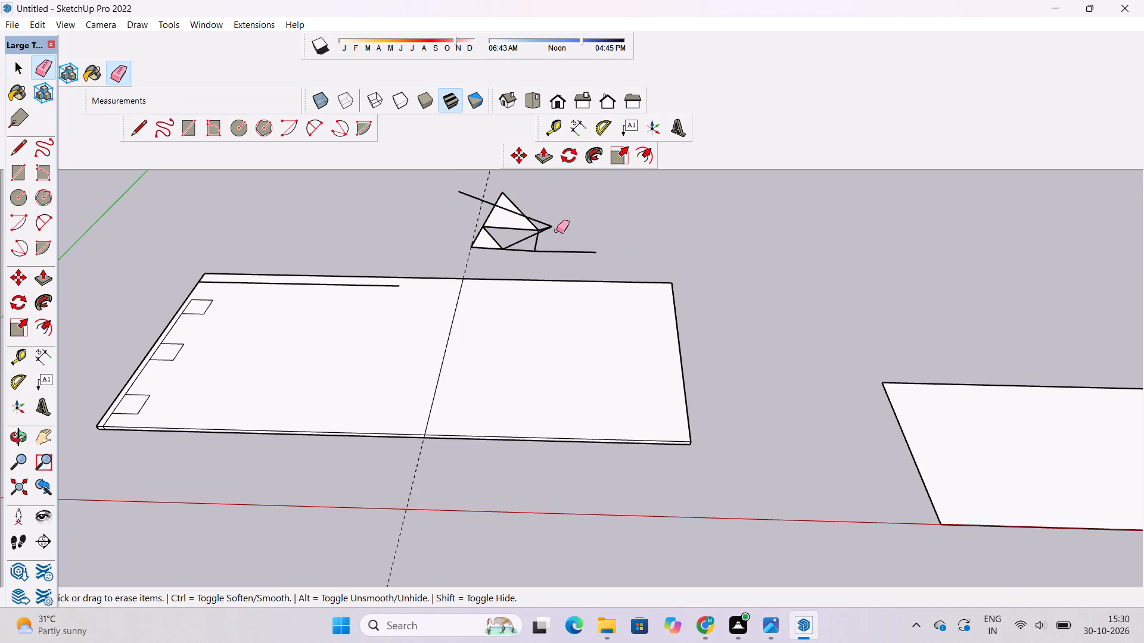
drag(557, 230, 552, 229)
drag(542, 215, 496, 226)
drag(502, 208, 474, 241)
drag(595, 242, 508, 249)
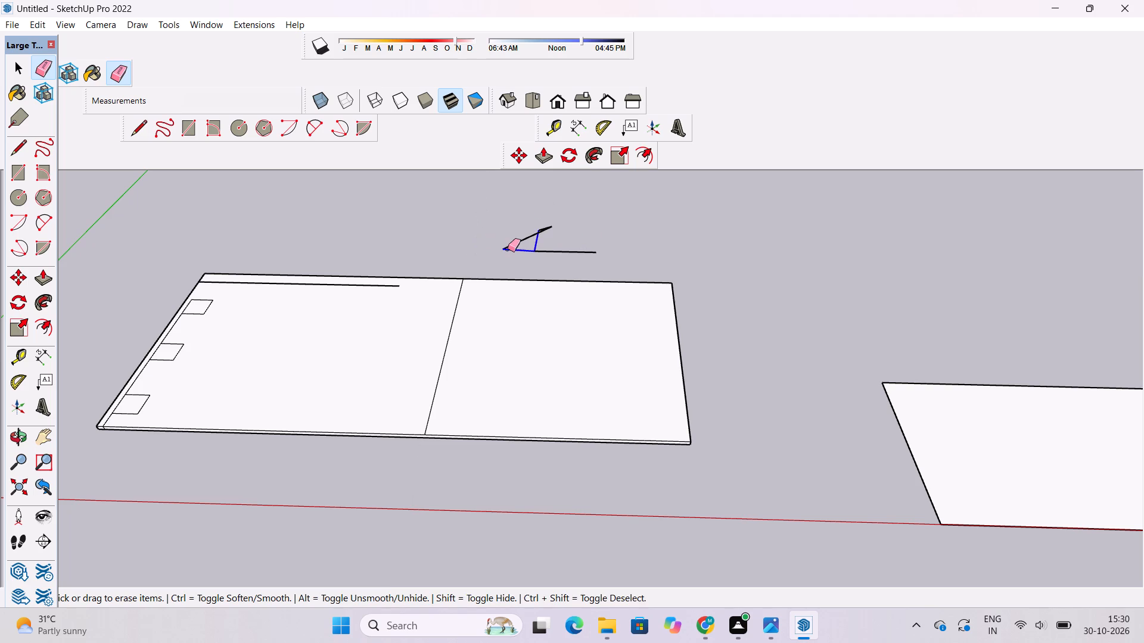
drag(508, 249, 568, 235)
drag(568, 235, 562, 235)
drag(559, 232, 549, 229)
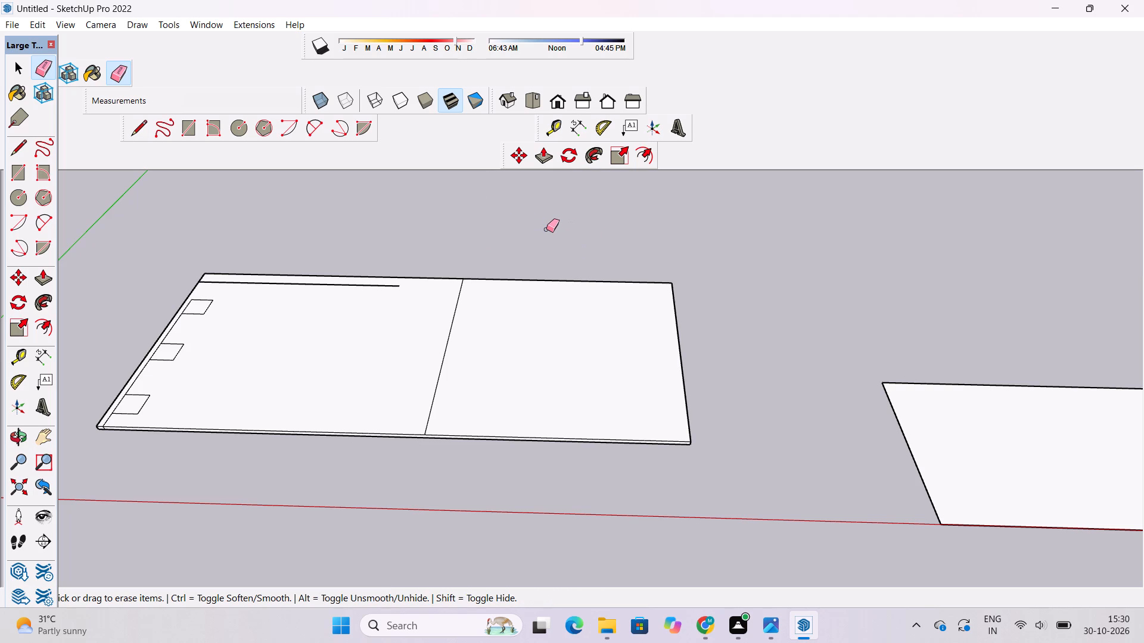
Extend the open-ended 4' strip line on the slab's top by 17' 6" to meet the dividing line.
key(space)
text(o)
shift+drag(431, 285, 602, 261)
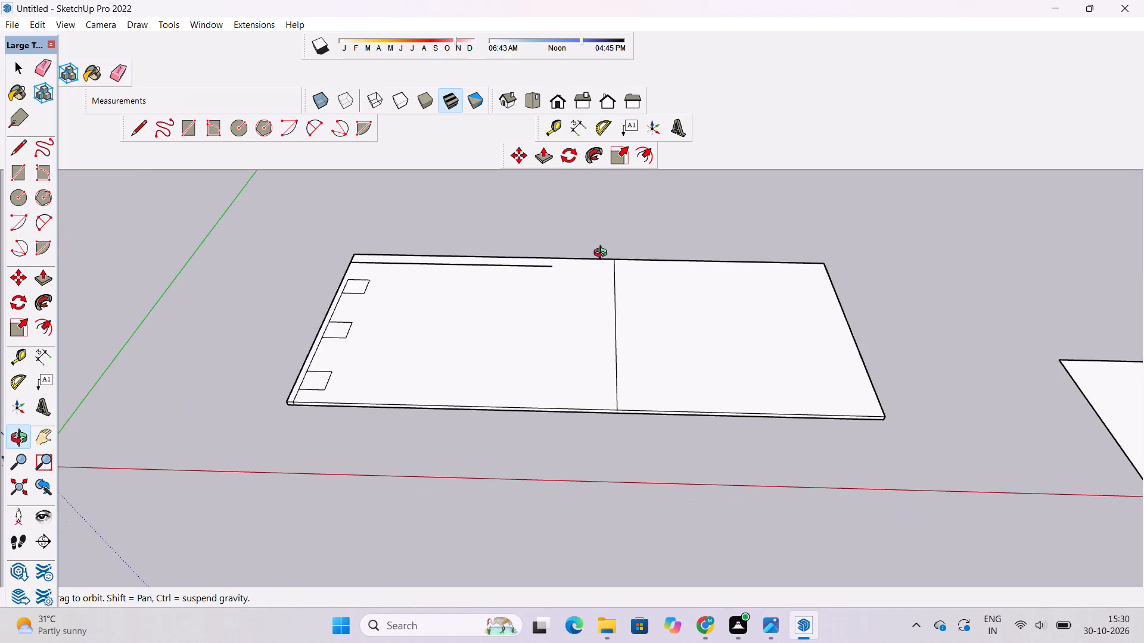
scroll(603, 254, down, 2)
shift+drag(607, 255, 503, 283)
shift+scroll(526, 285, up, 2)
key(l)
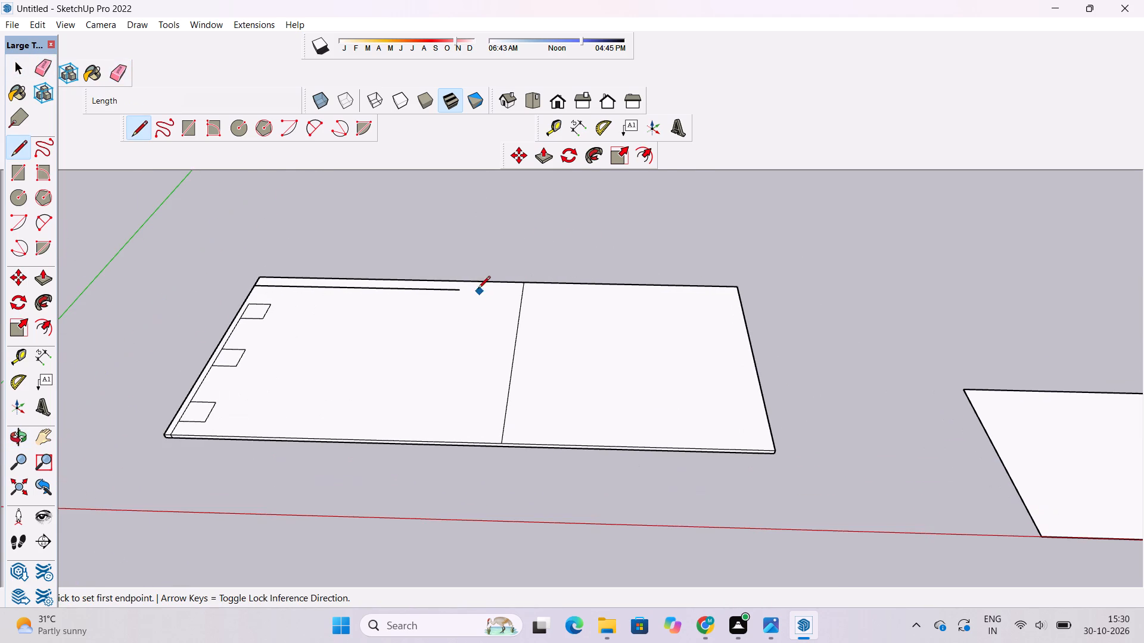
click(462, 291)
click(524, 297)
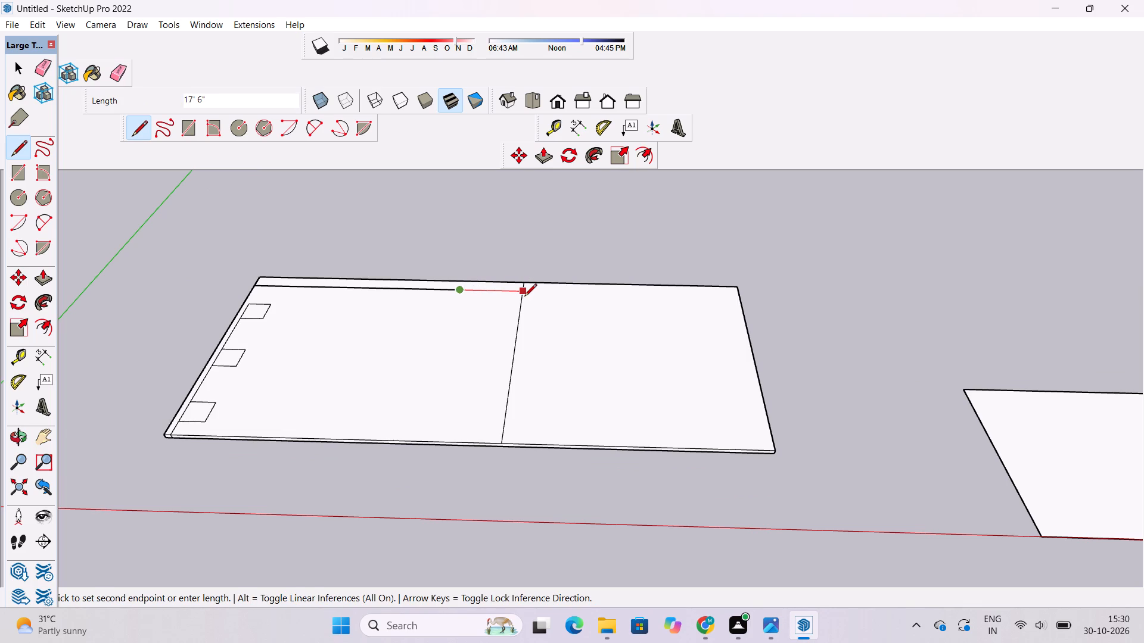
key(space)
Push/Pull the slab's top face beyond the divider, on the side without the three rectangles, up by 40'.
text(o)
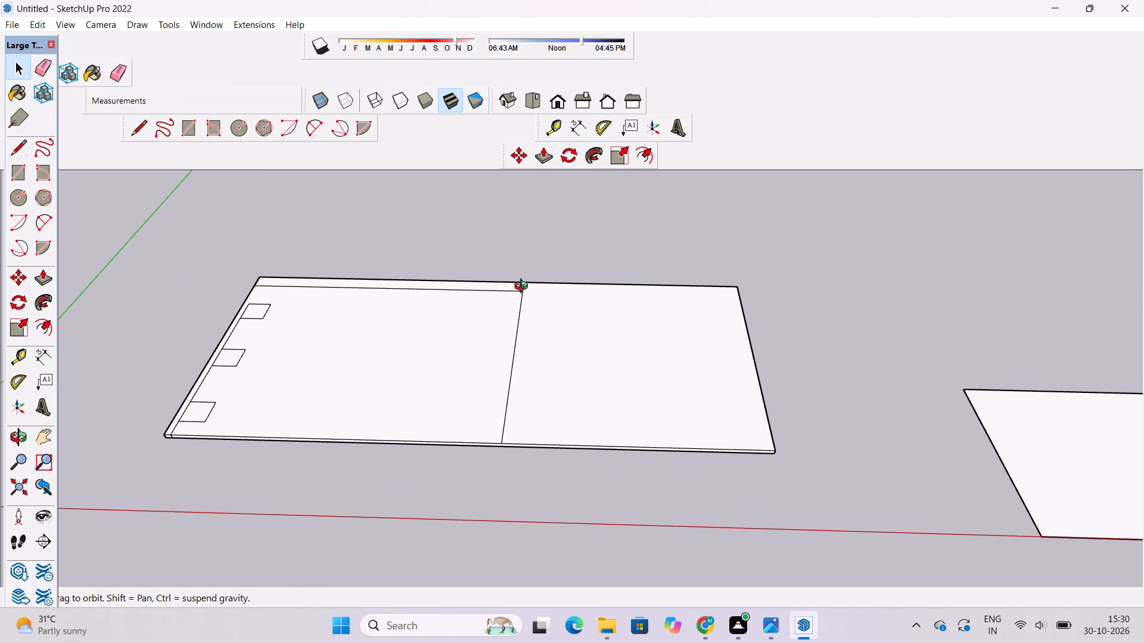
scroll(524, 283, down, 4)
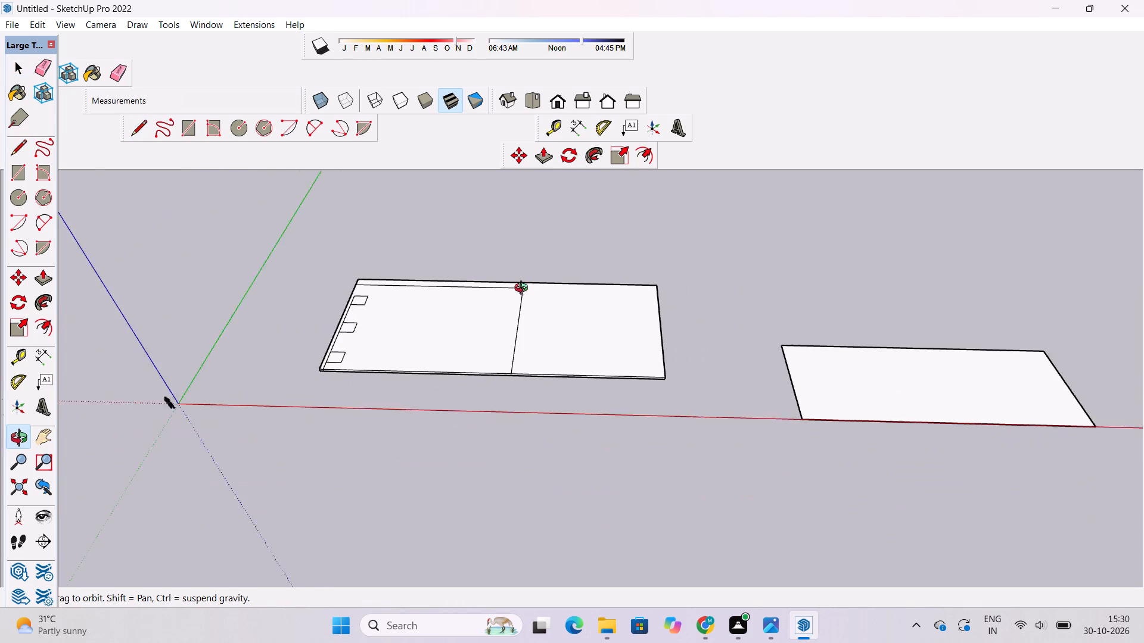
scroll(524, 289, down, 2)
shift+click(523, 316)
scroll(548, 295, up, 2)
shift+drag(551, 292, 530, 342)
drag(522, 403, 543, 270)
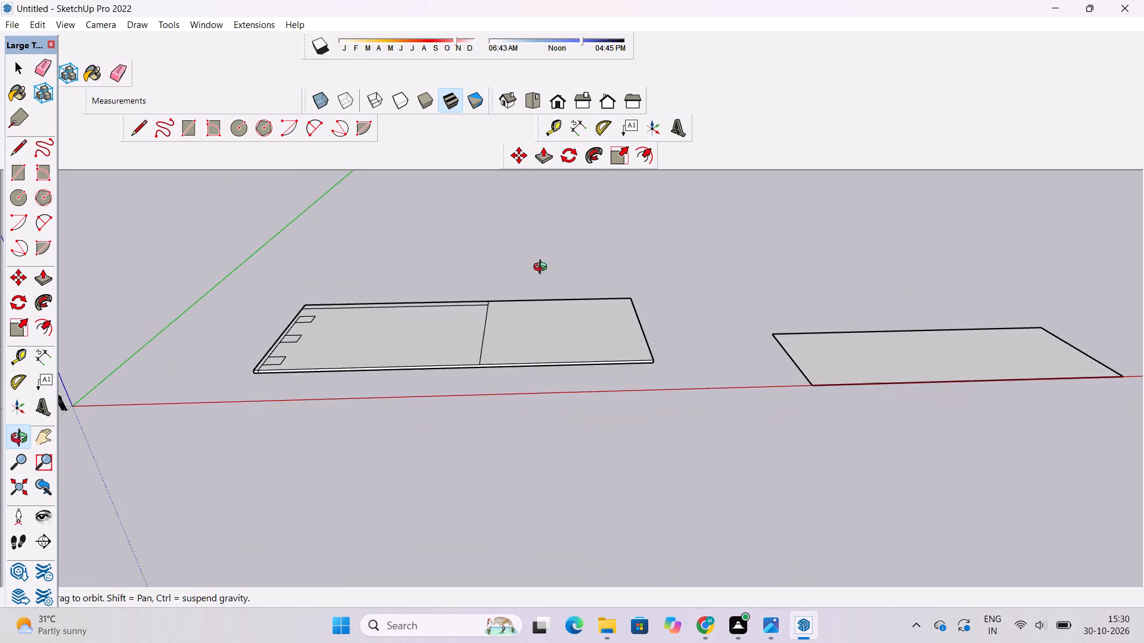
scroll(554, 342, up, 3)
drag(554, 333, 534, 374)
scroll(544, 338, down, 5)
shift+drag(549, 333, 596, 345)
shift+drag(596, 345, 611, 347)
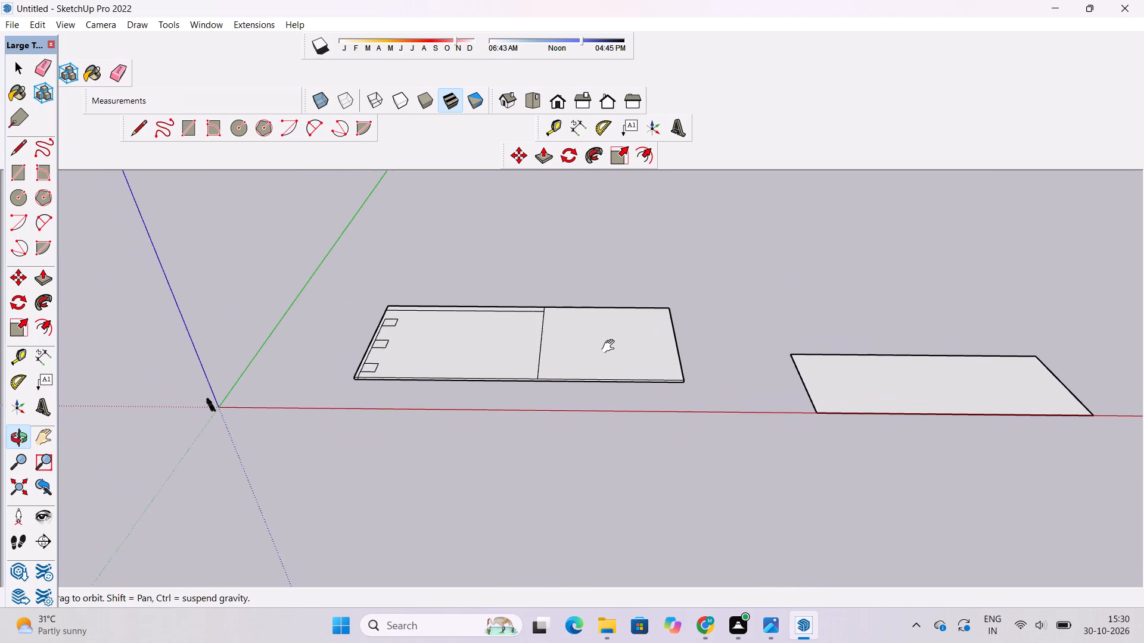
shift+drag(611, 347, 611, 347)
scroll(554, 347, down, 2)
shift+drag(571, 326, 543, 345)
drag(542, 346, 583, 341)
shift+drag(583, 341, 558, 352)
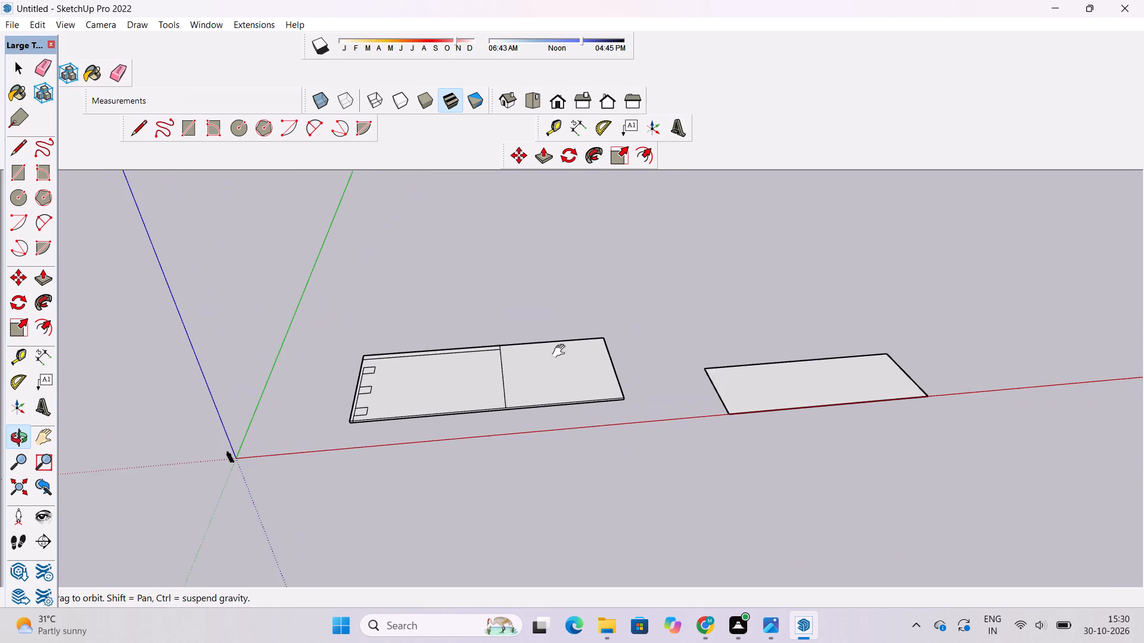
shift+drag(558, 352, 567, 332)
drag(579, 322, 595, 291)
key(p)
scroll(647, 368, down, 3)
scroll(548, 372, up, 2)
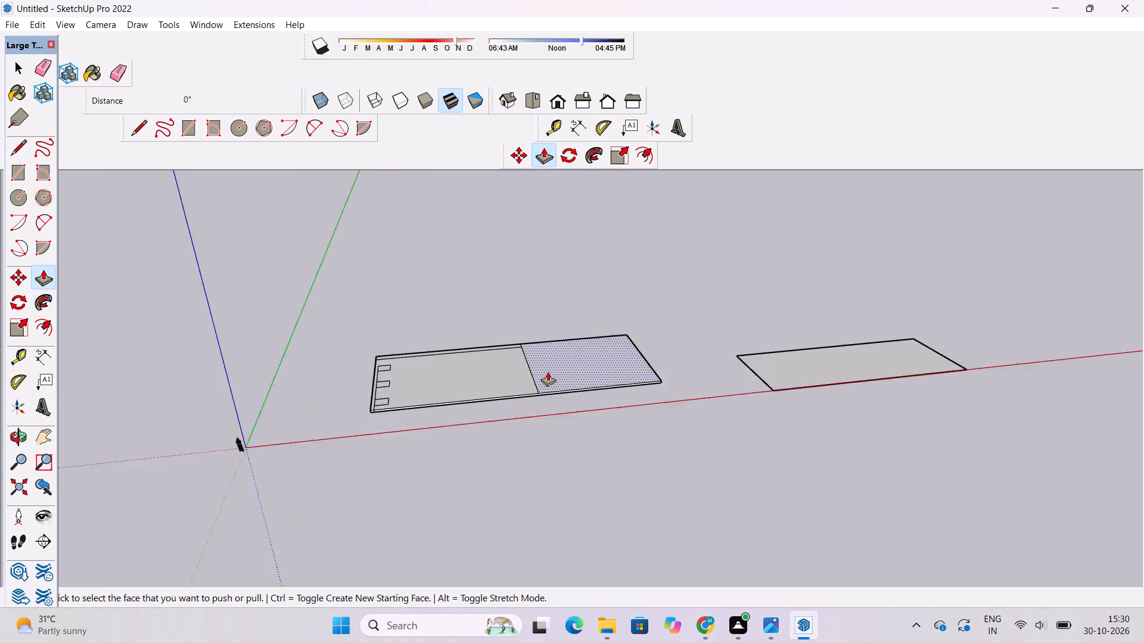
scroll(548, 372, up, 5)
click(548, 372)
scroll(547, 347, down, 1)
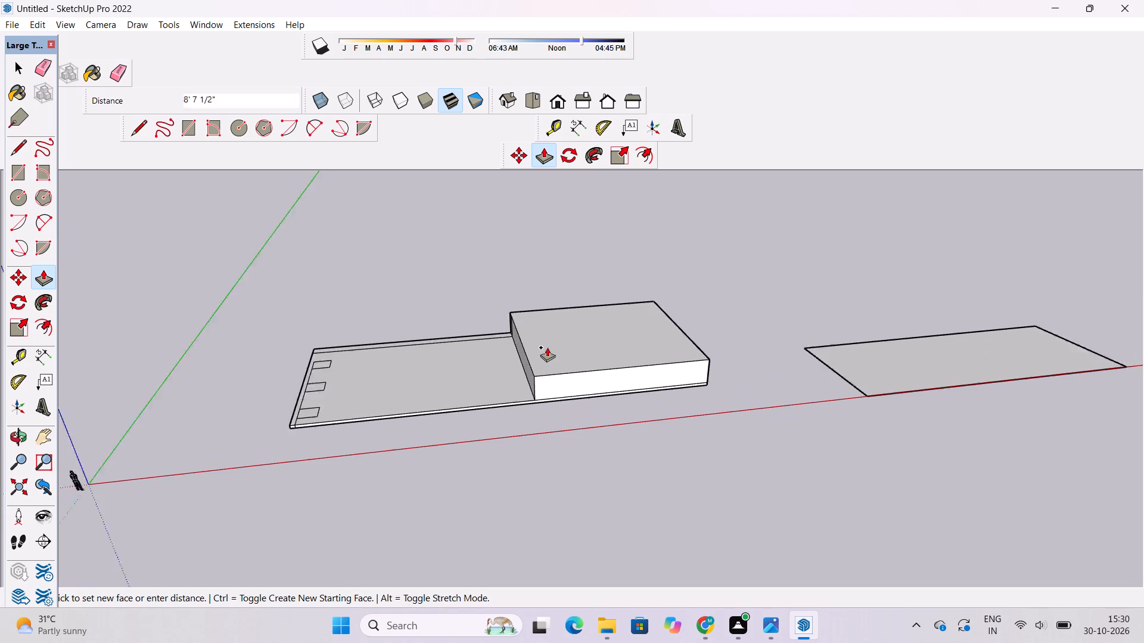
scroll(547, 347, down, 7)
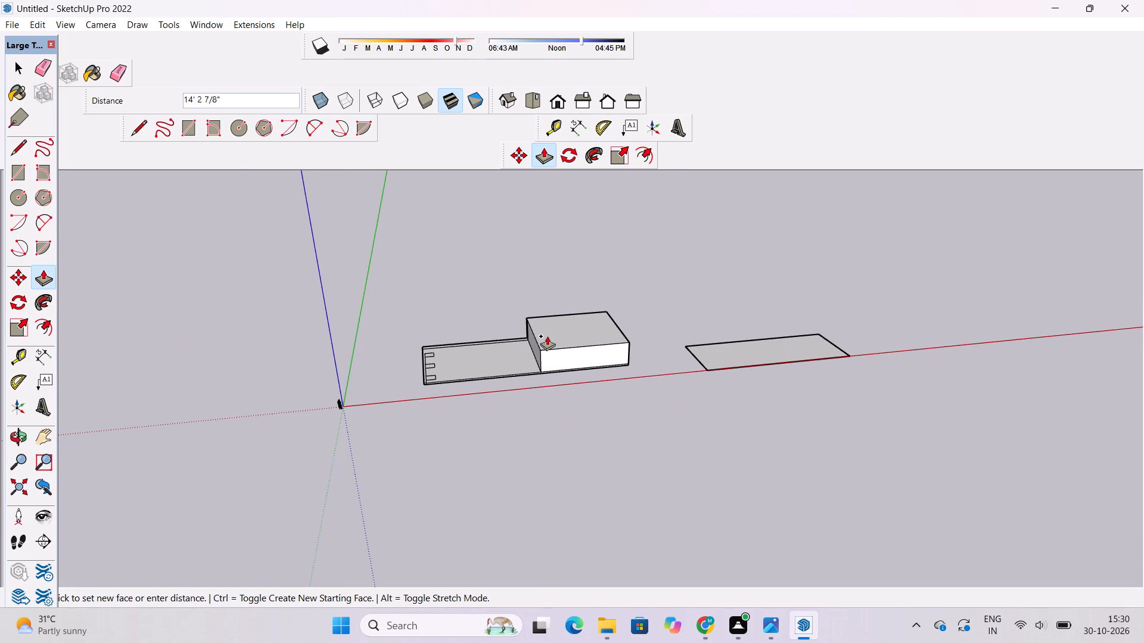
scroll(547, 320, up, 2)
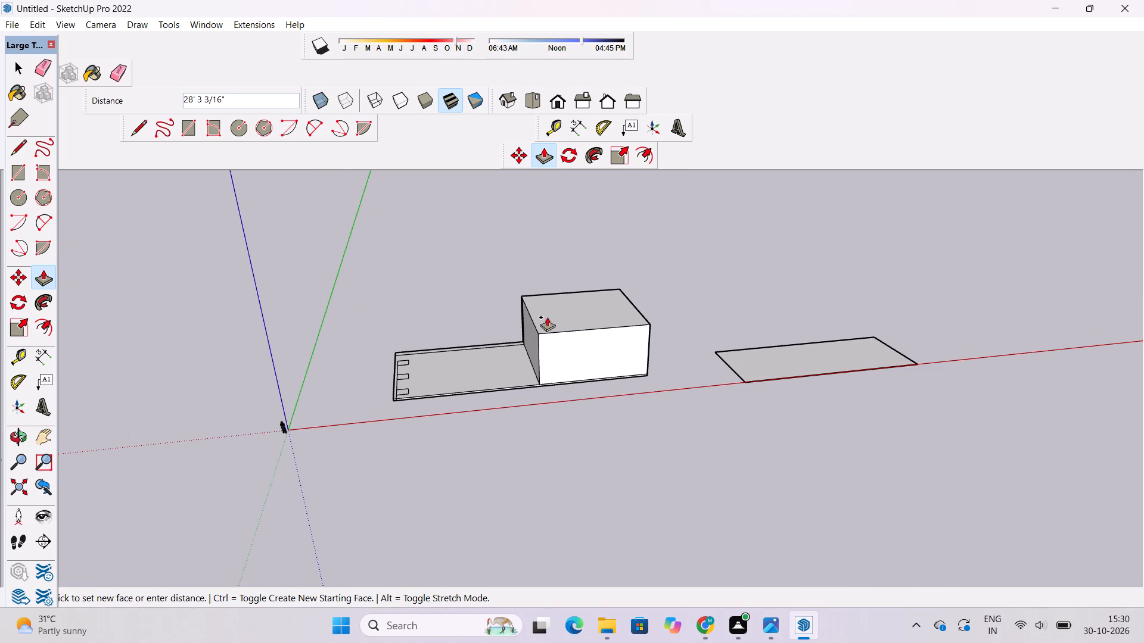
text(40')
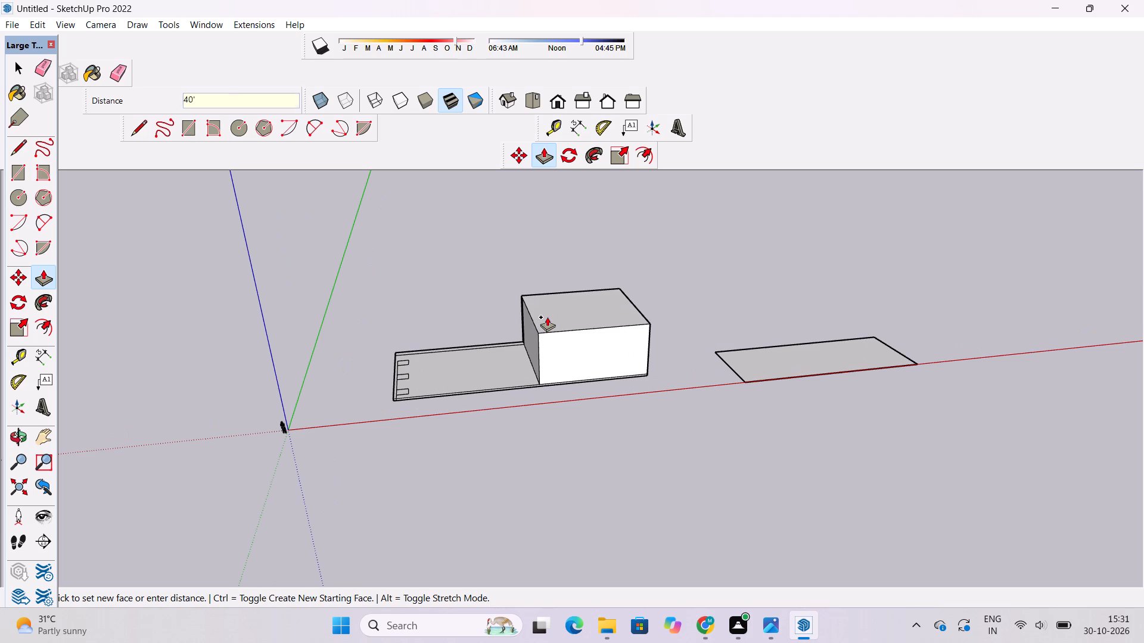
key(Return)
scroll(464, 351, down, 2)
key(space)
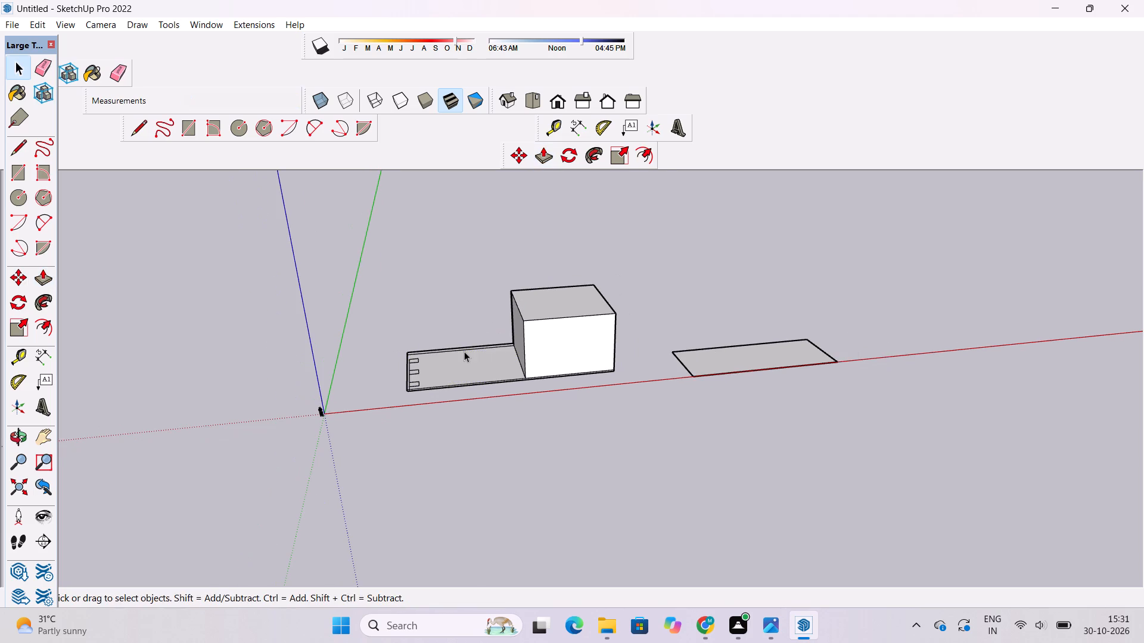
Push/Pull the separate flat rectangle along the red axis up by 1'.
text(o)
drag(571, 344, 468, 389)
drag(551, 391, 480, 399)
drag(583, 419, 444, 419)
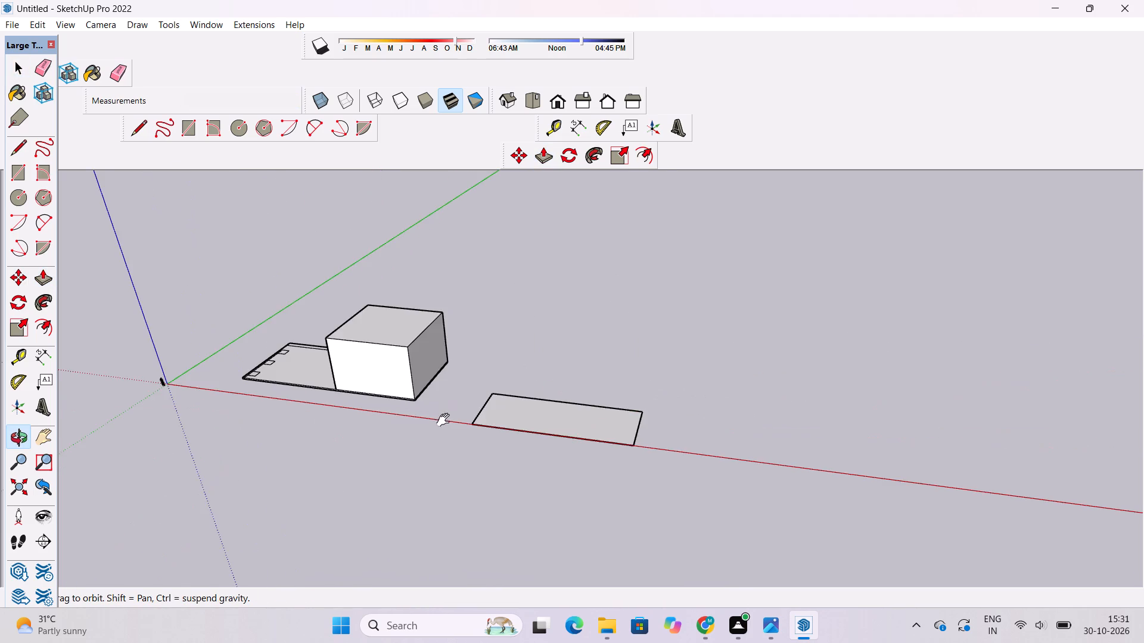
drag(470, 419, 512, 402)
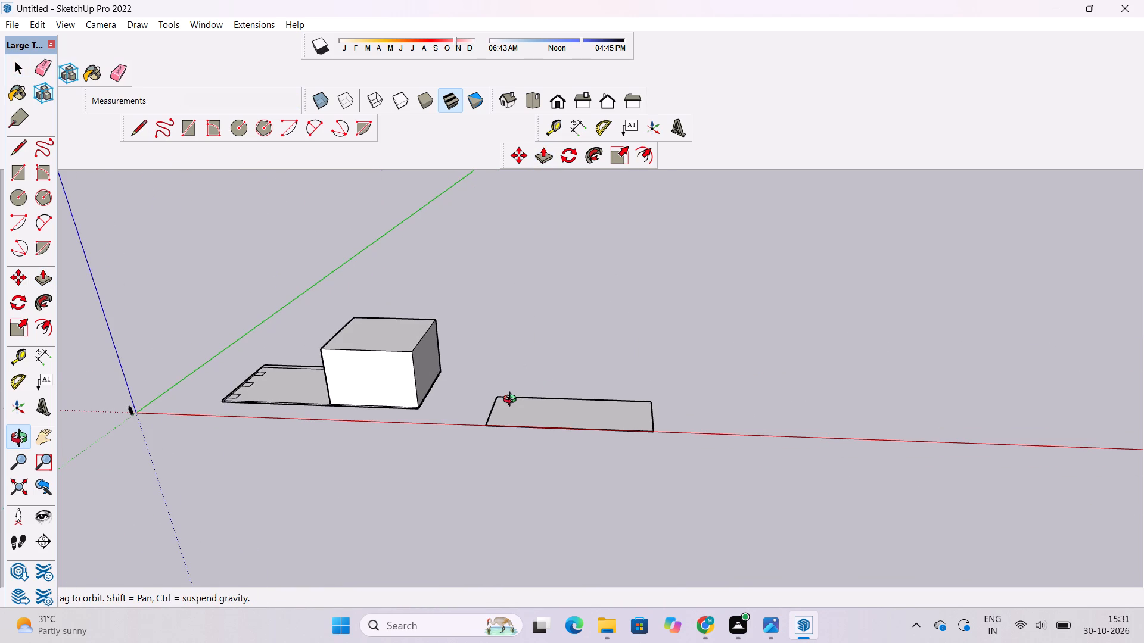
key(space)
click(565, 417)
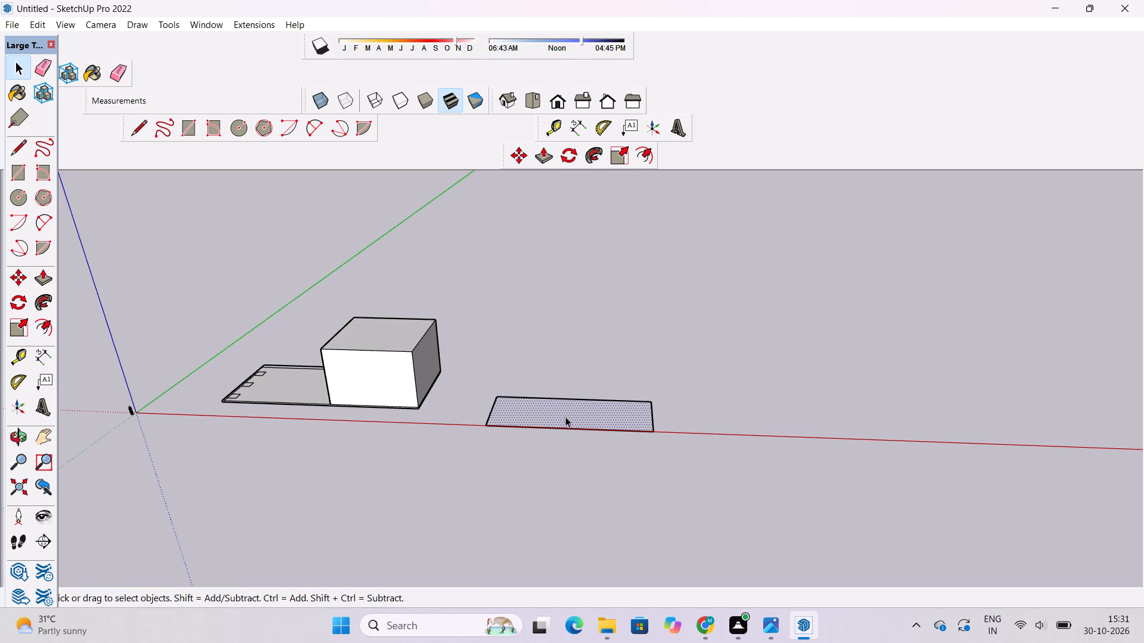
key(p)
click(565, 417)
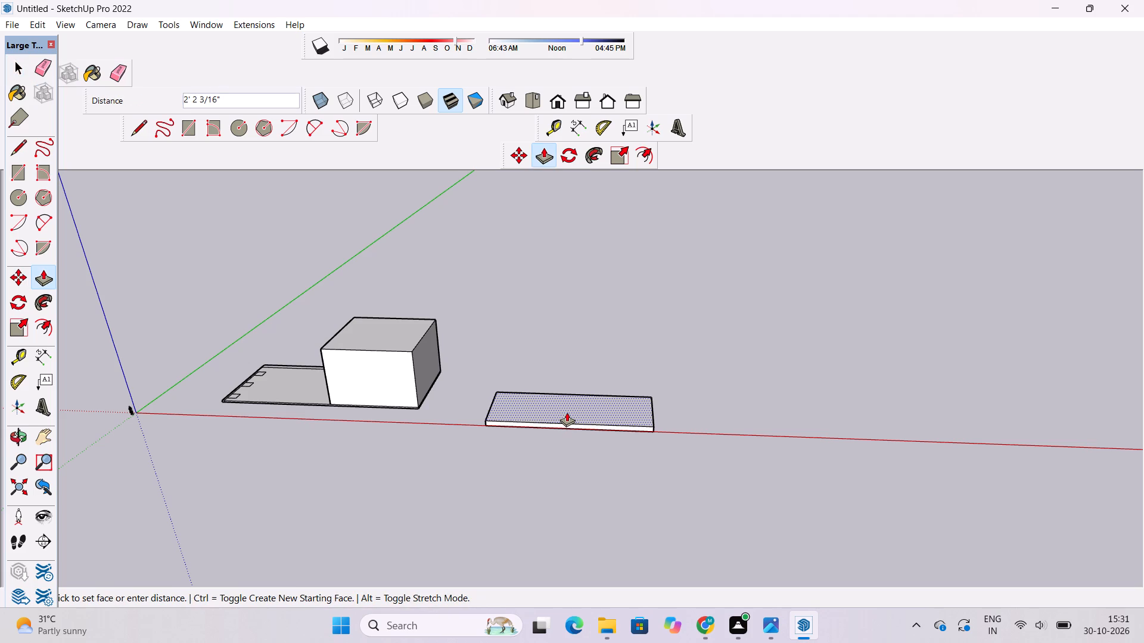
text(1')
key(Return)
Select all of the separate 1'-thick slab's geometry and make it a group.
scroll(549, 446, up, 16)
scroll(764, 369, down, 6)
key(space)
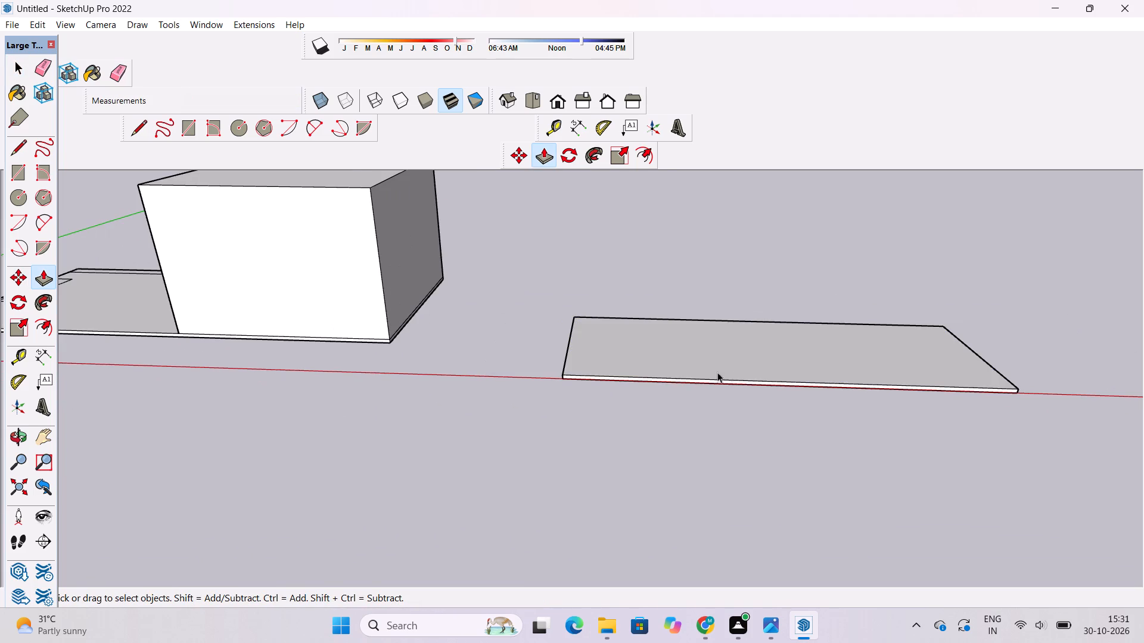
triple_click(651, 367)
double_click(651, 367)
right_click(651, 367)
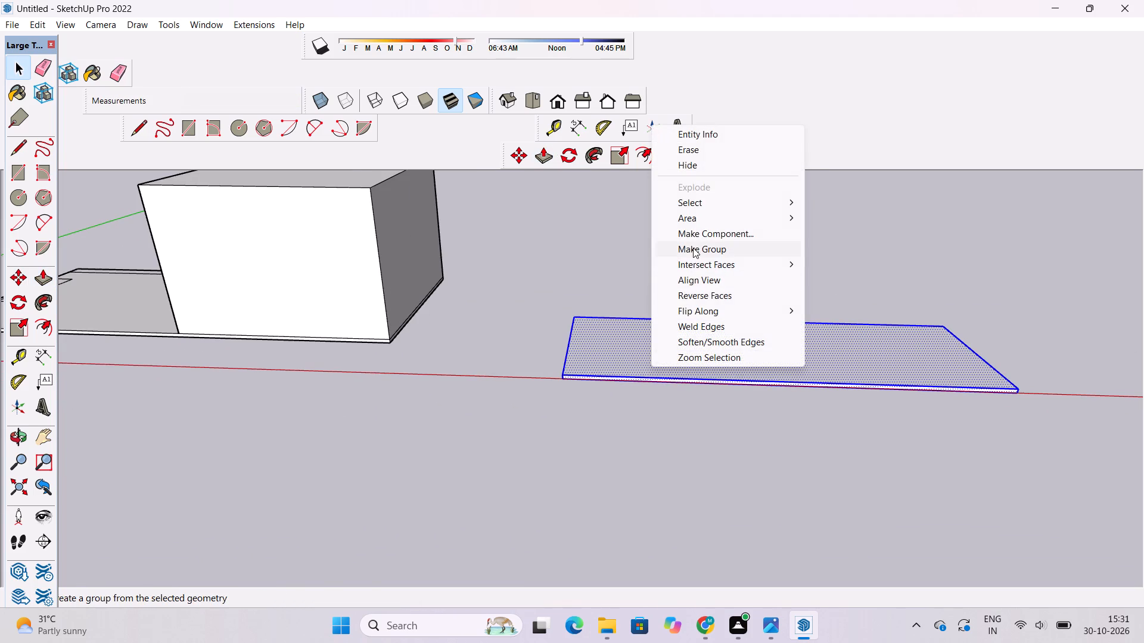
click(693, 247)
Copy the grouped slab onto the 40' block, matching its bottom outer corner to the block's top end-face corner farthest from the red axis.
scroll(510, 355, down, 6)
key(o)
drag(919, 375, 764, 376)
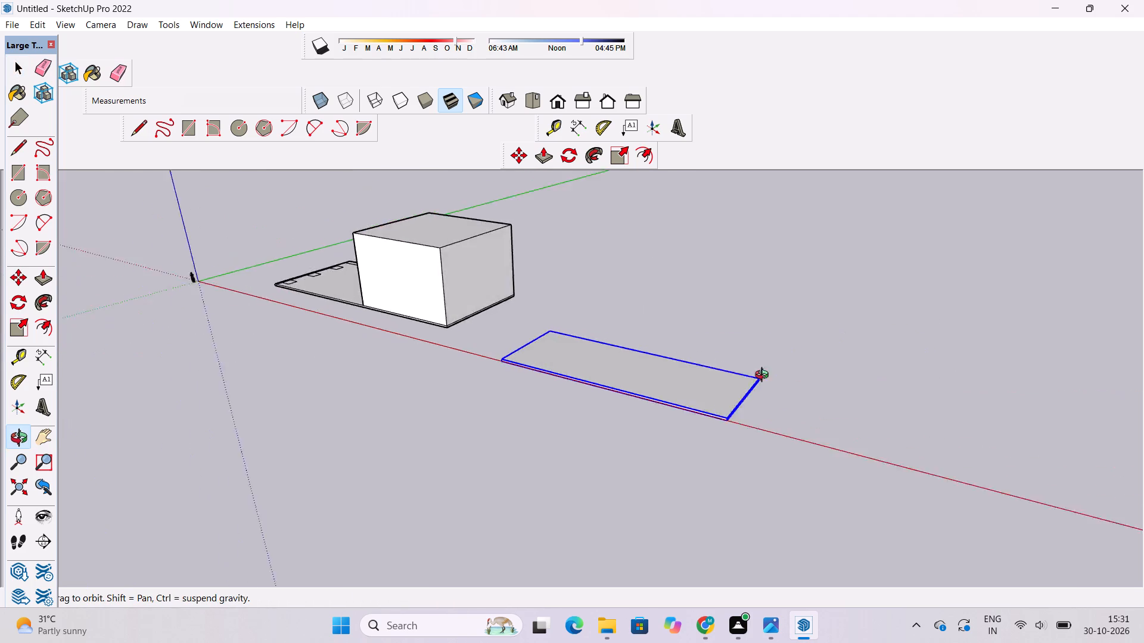
drag(764, 376, 635, 379)
scroll(671, 421, up, 4)
shift+drag(691, 427, 698, 438)
drag(698, 441, 646, 450)
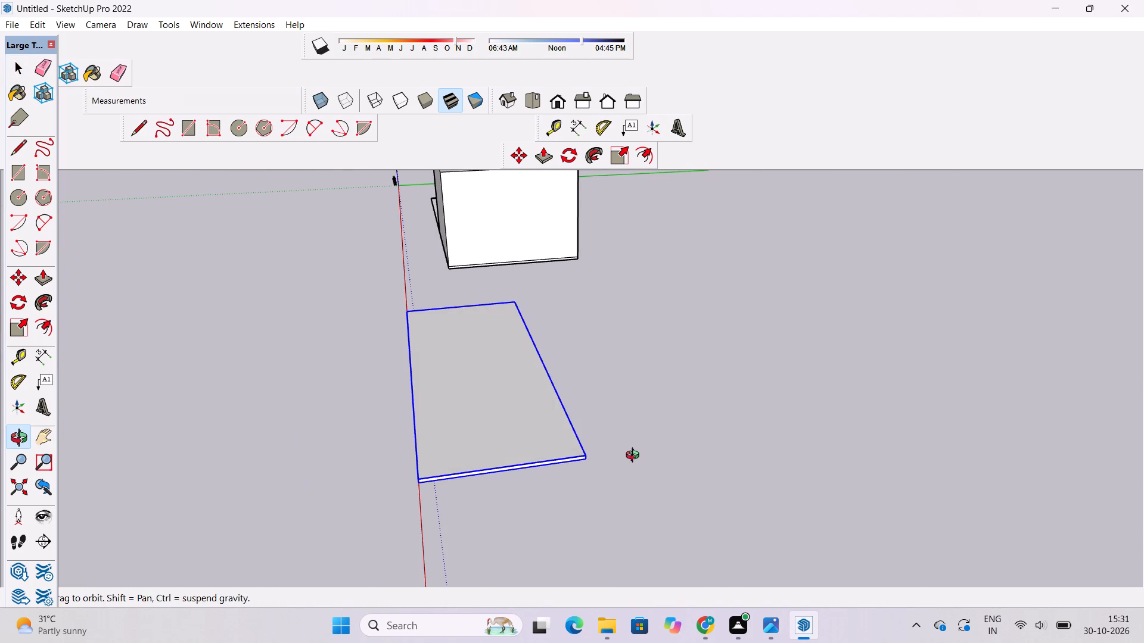
key(m)
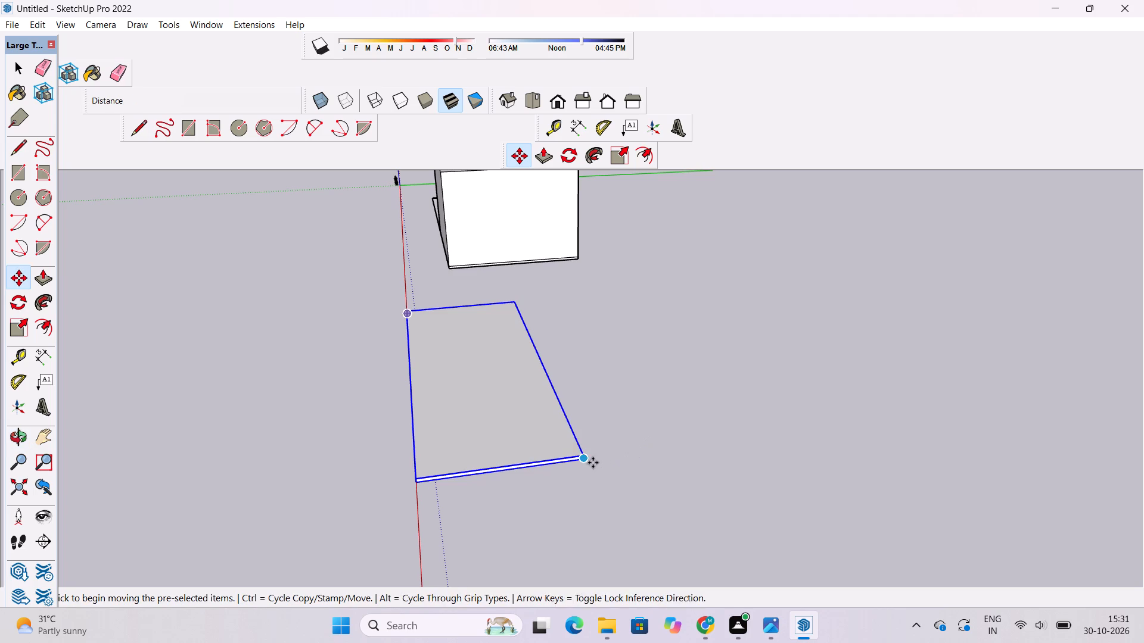
scroll(574, 444, up, 10)
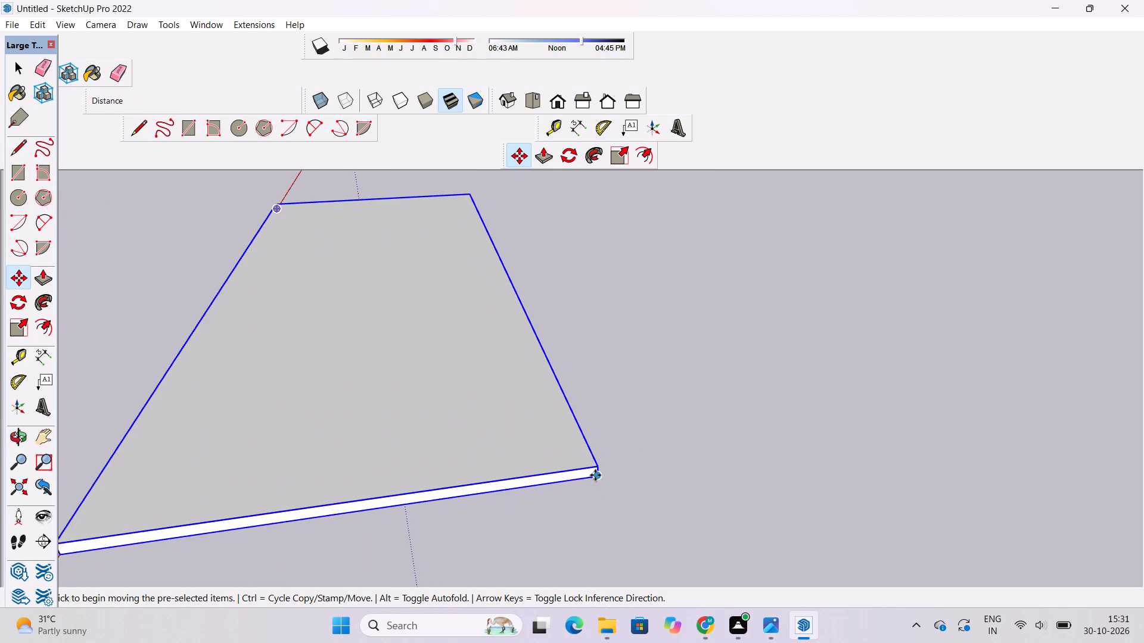
click(595, 475)
scroll(595, 475, down, 13)
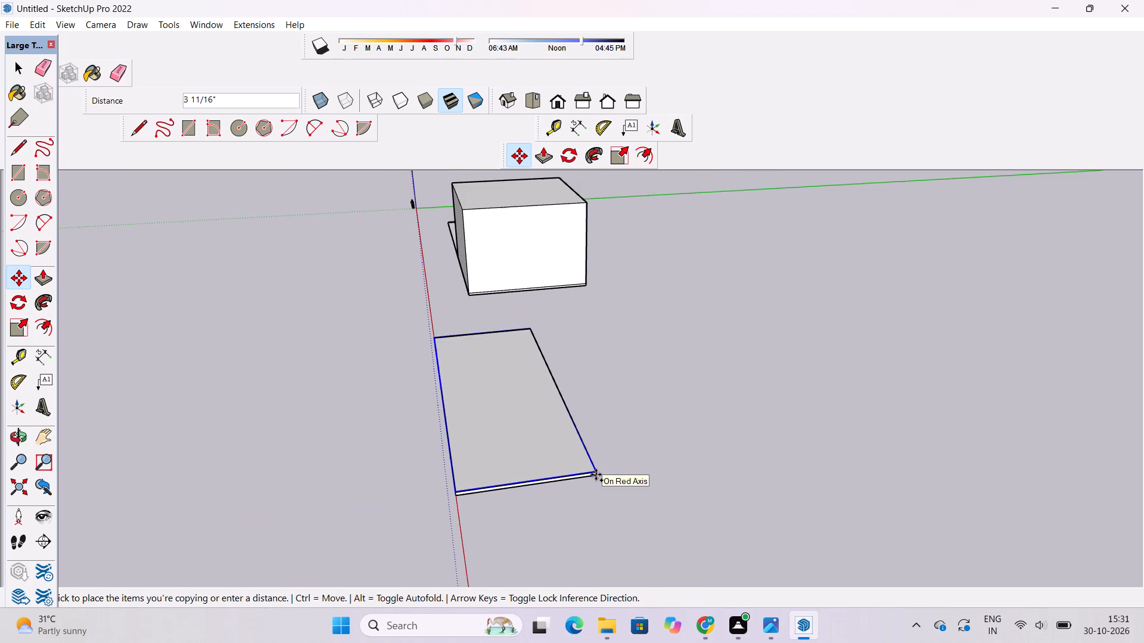
scroll(596, 475, down, 11)
scroll(586, 344, up, 11)
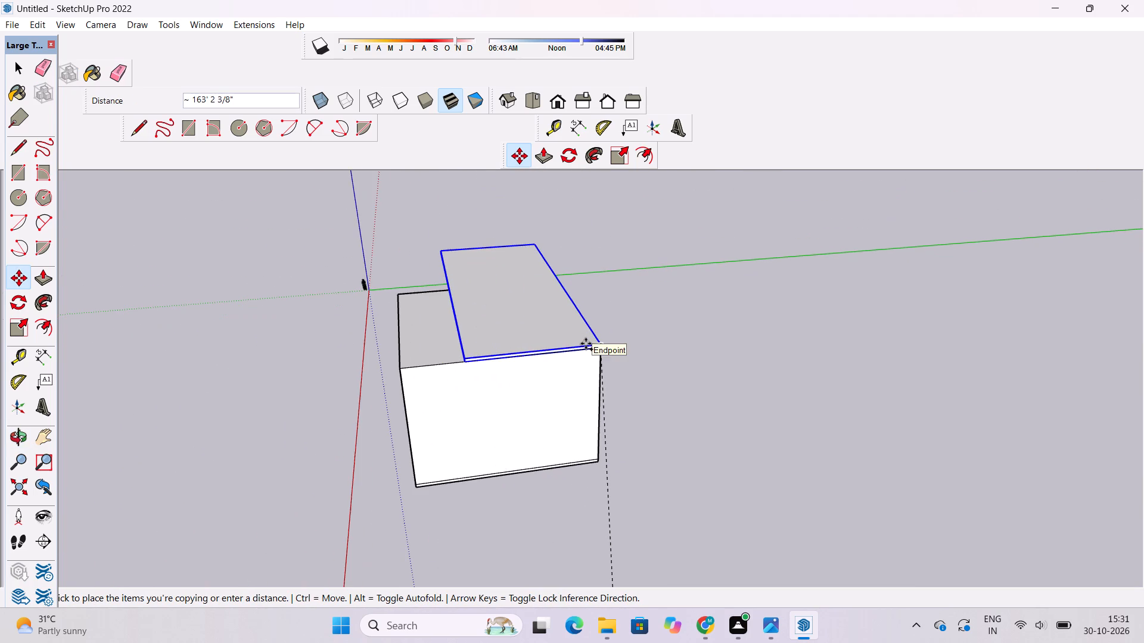
click(586, 344)
key(space)
click(694, 307)
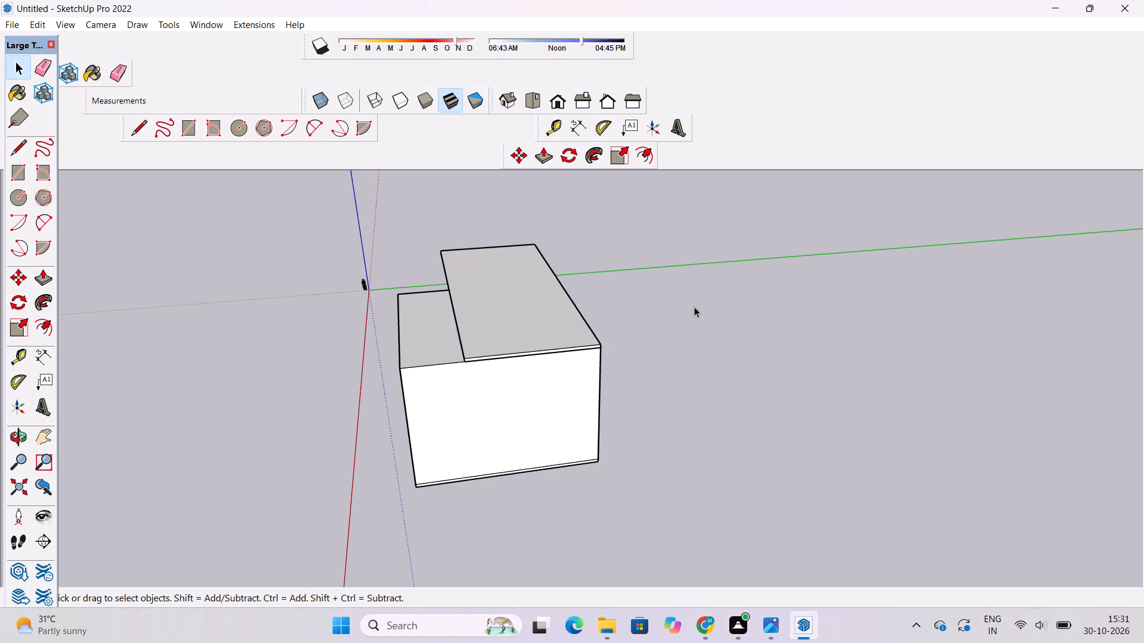
Examine how the copied slab sits on the block's top, especially along the end-face edge.
key(o)
shift+drag(574, 377, 600, 332)
drag(600, 332, 695, 354)
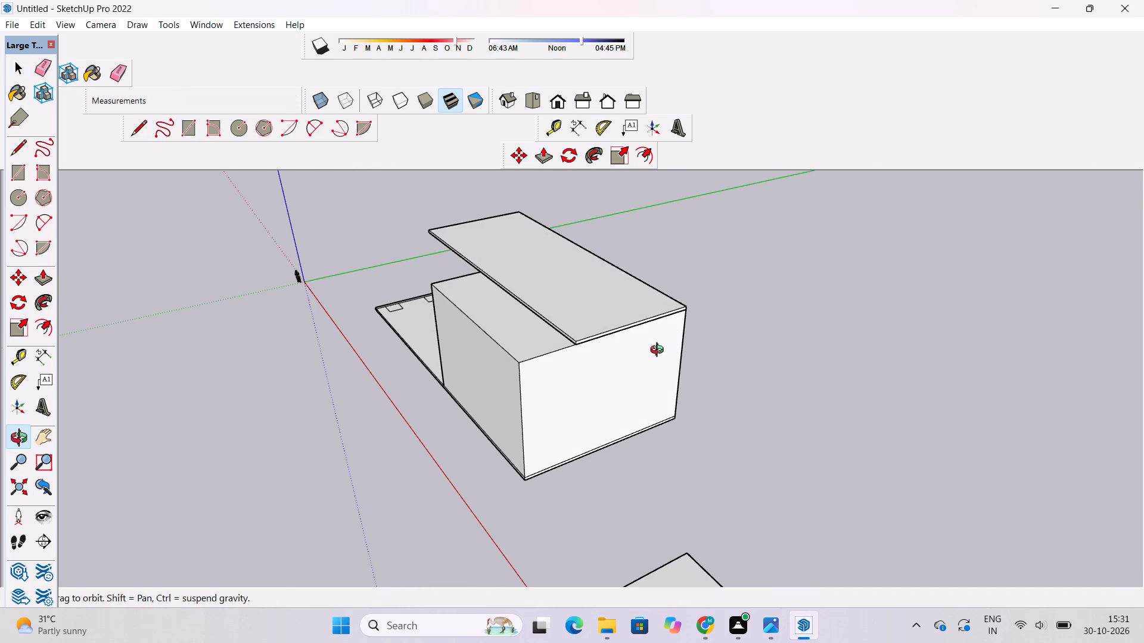
shift+drag(621, 317, 611, 415)
scroll(589, 435, up, 3)
shift+drag(579, 427, 502, 444)
drag(518, 451, 546, 424)
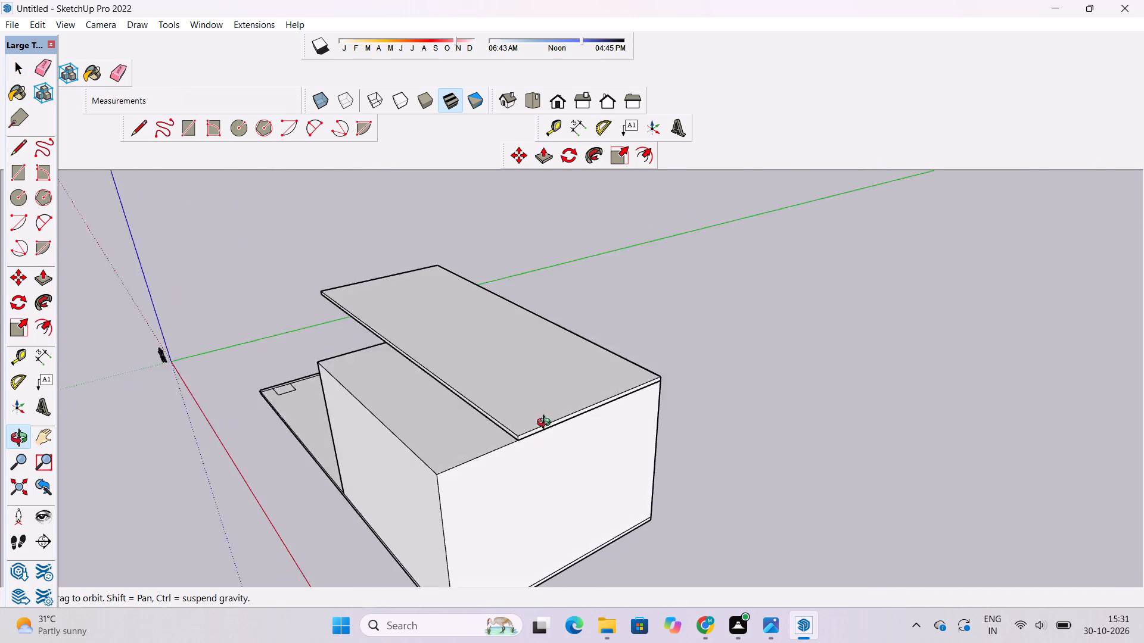
drag(546, 424, 552, 417)
scroll(543, 420, up, 8)
shift+drag(543, 416, 543, 424)
shift+drag(543, 429, 543, 441)
shift+drag(530, 451, 520, 458)
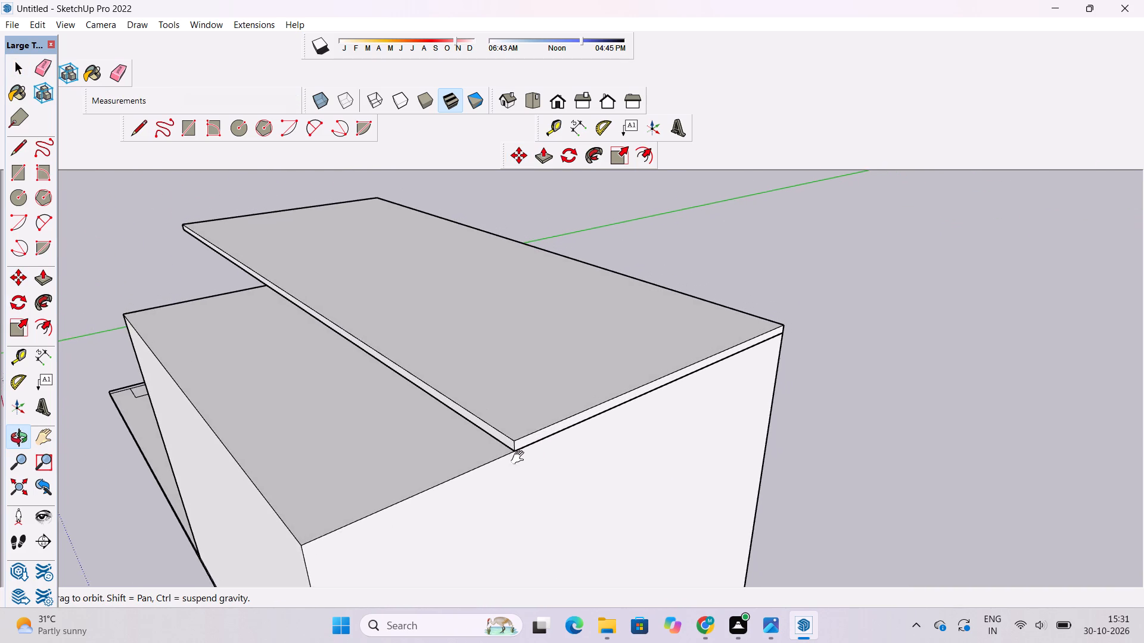
Explode the copied slab group on top of the 40' block.
shift+drag(520, 458, 536, 455)
key(space)
right_click(538, 408)
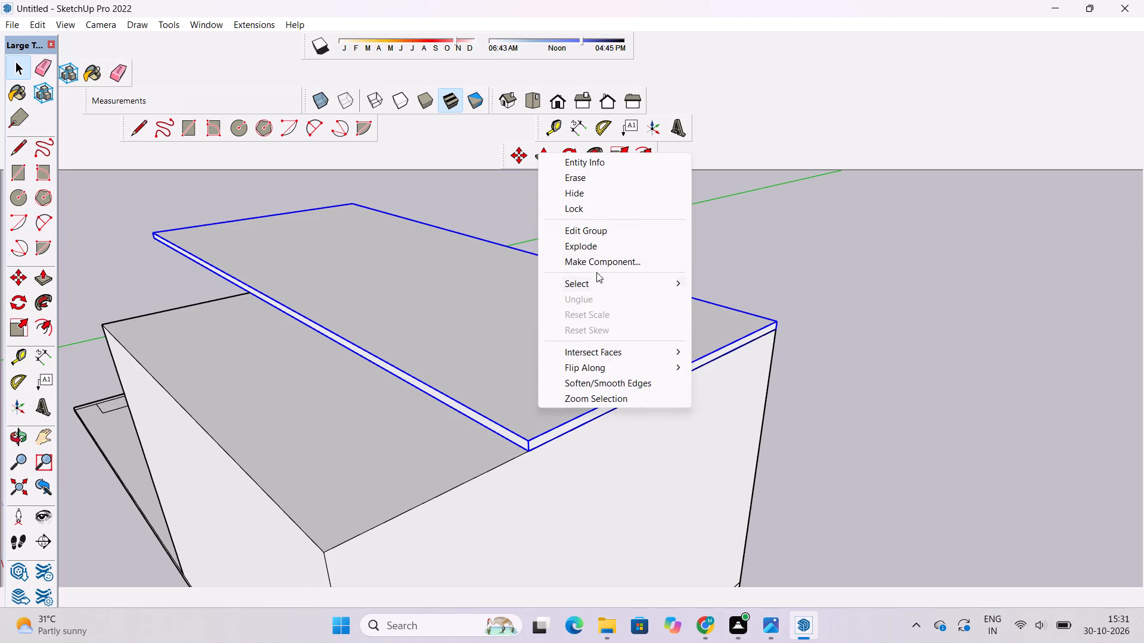
click(601, 248)
click(727, 242)
Push/Pull the top slab's long side face out flush with the block's side face nearest the red axis.
key(o)
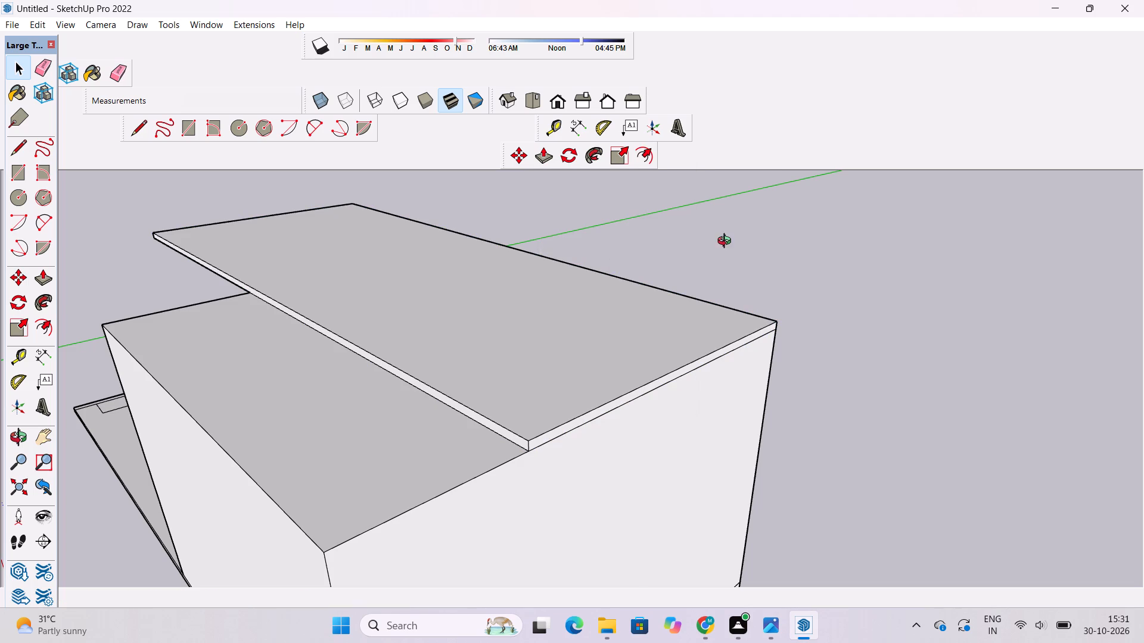
shift+drag(557, 363, 595, 289)
drag(596, 287, 674, 310)
scroll(678, 307, down, 6)
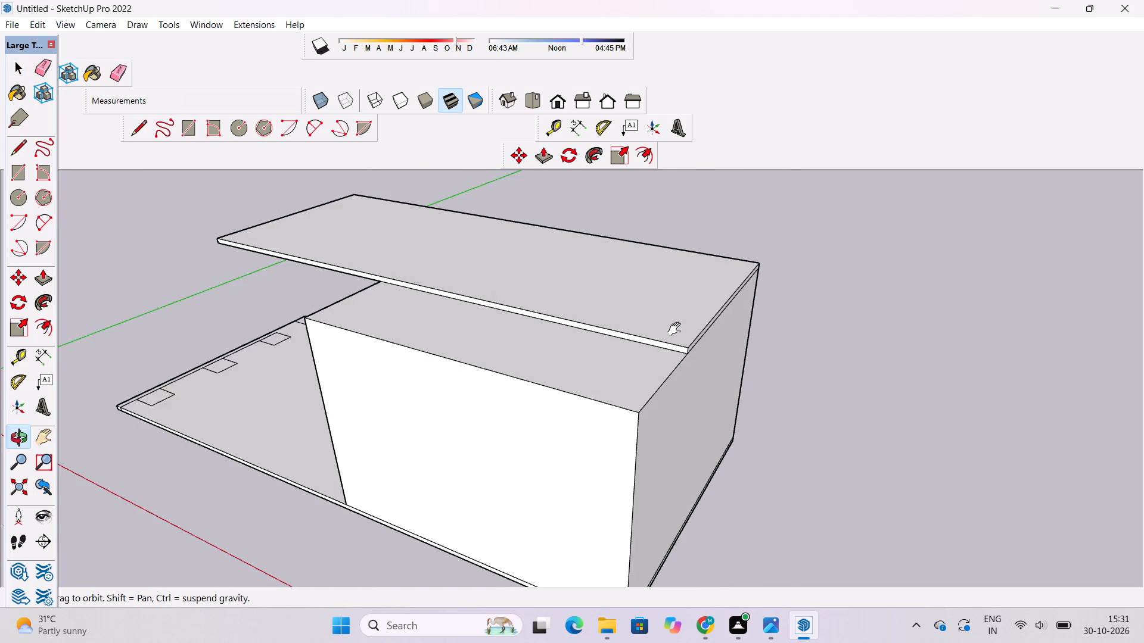
shift+drag(677, 330, 655, 347)
scroll(648, 400, up, 3)
shift+drag(670, 367, 630, 376)
drag(630, 376, 624, 373)
drag(620, 371, 626, 347)
drag(627, 347, 623, 347)
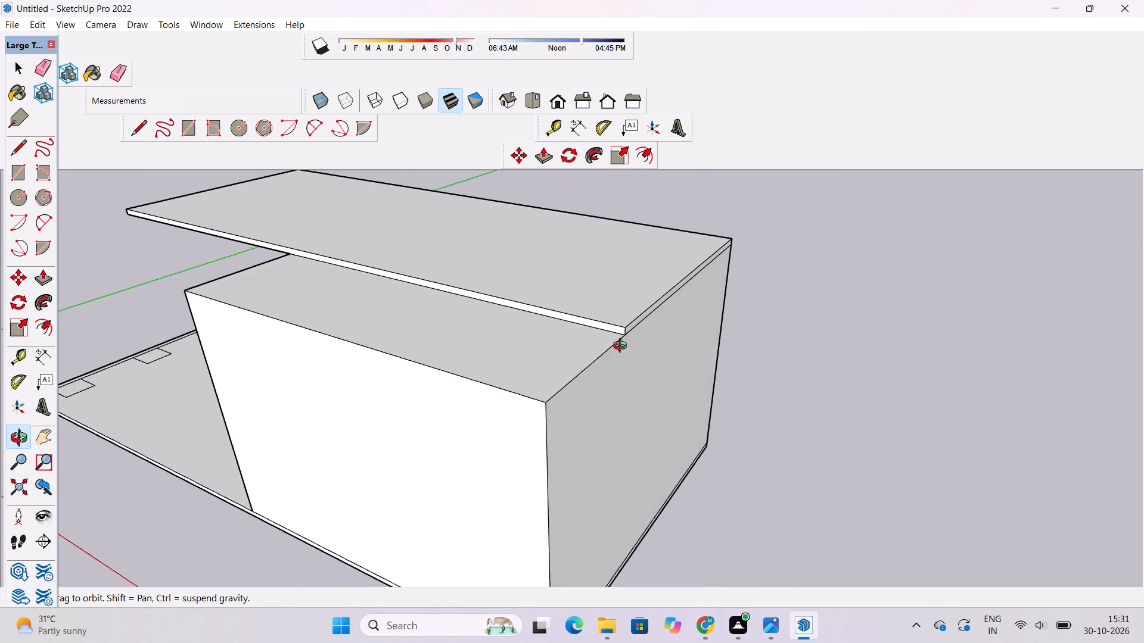
drag(623, 347, 621, 348)
key(p)
scroll(614, 336, up, 3)
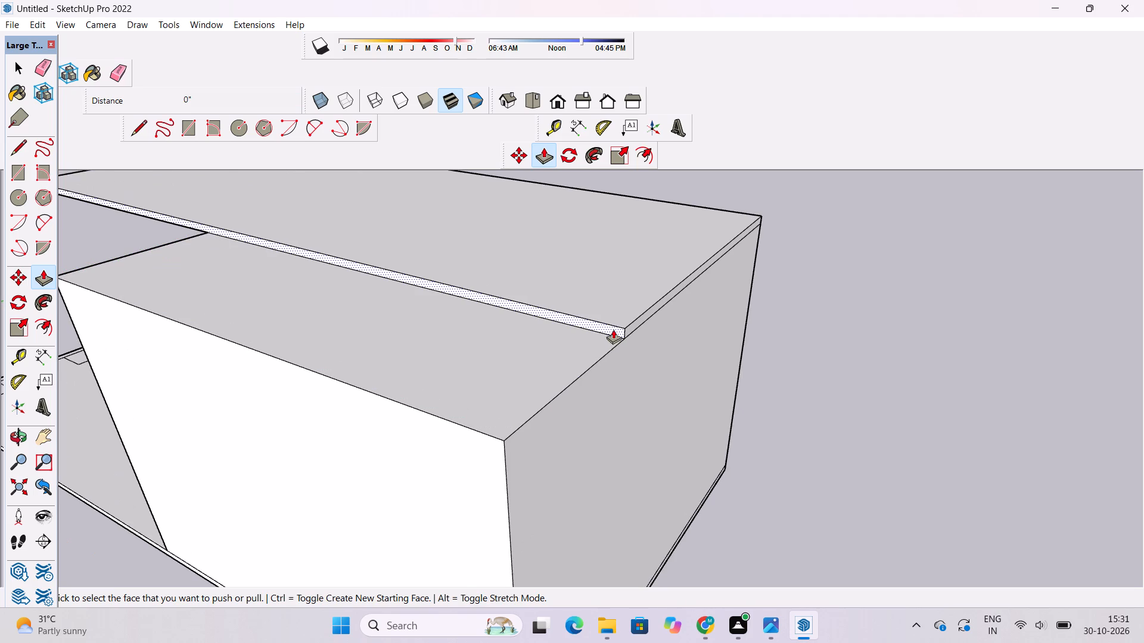
click(613, 329)
scroll(613, 329, down, 12)
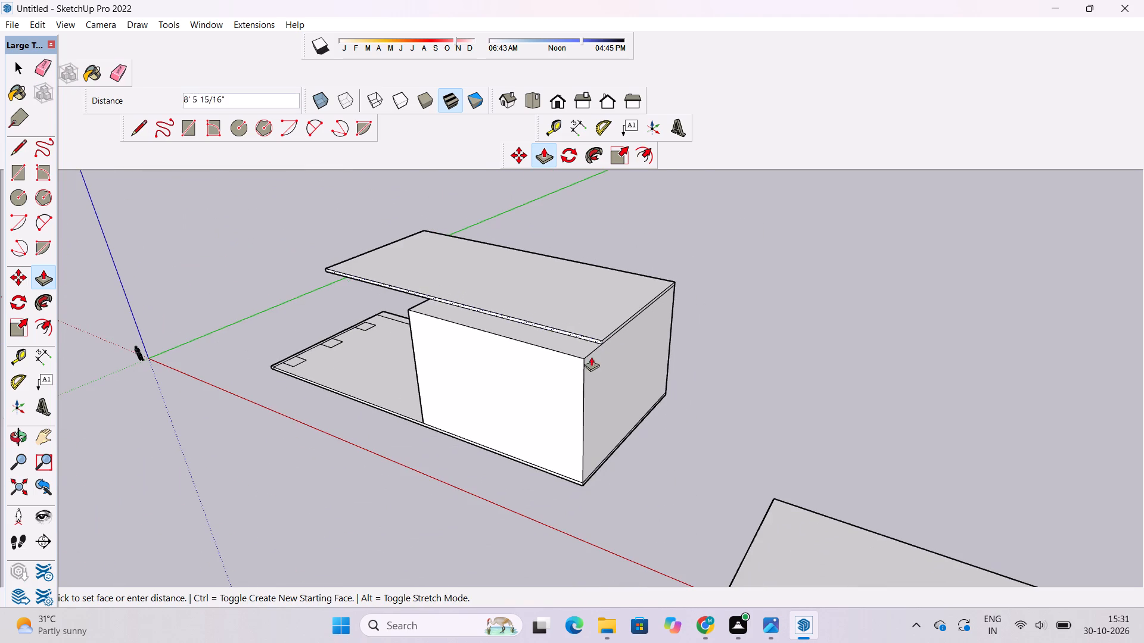
click(586, 363)
key(space)
Examine the widened top slab and its overhang beyond the block from above, the side and below.
text(o)
scroll(595, 348, down, 3)
drag(551, 391, 608, 377)
scroll(617, 372, down, 3)
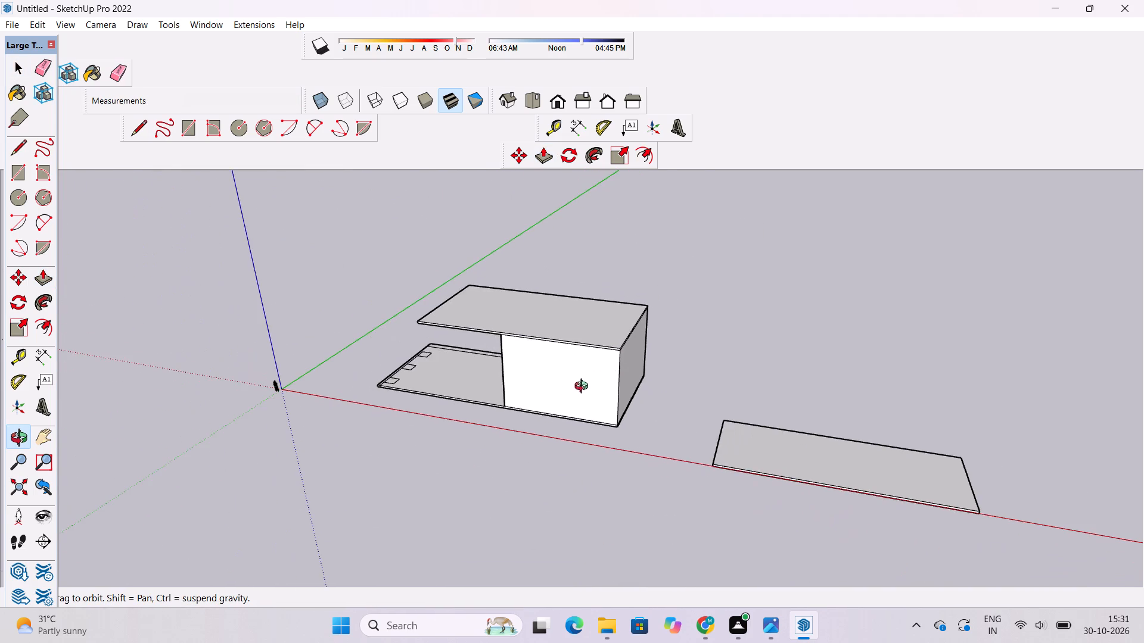
shift+drag(558, 395, 555, 371)
drag(555, 361, 638, 302)
scroll(397, 318, up, 5)
drag(399, 320, 574, 231)
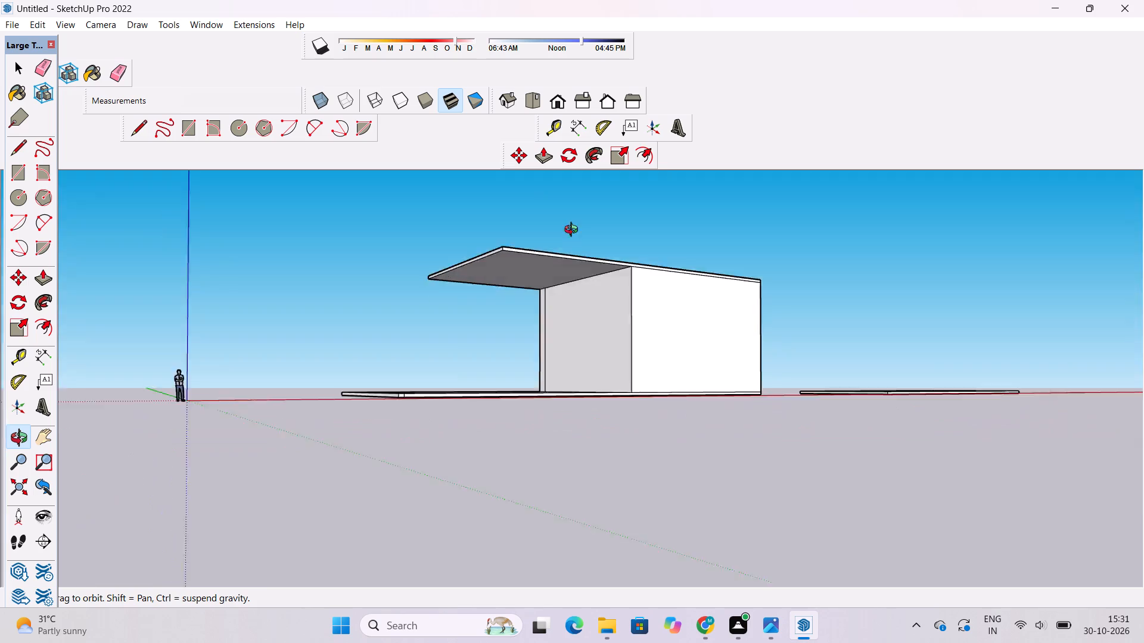
drag(574, 231, 620, 182)
drag(621, 180, 593, 301)
drag(570, 322, 400, 373)
drag(394, 376, 564, 359)
scroll(565, 346, down, 6)
drag(664, 342, 377, 388)
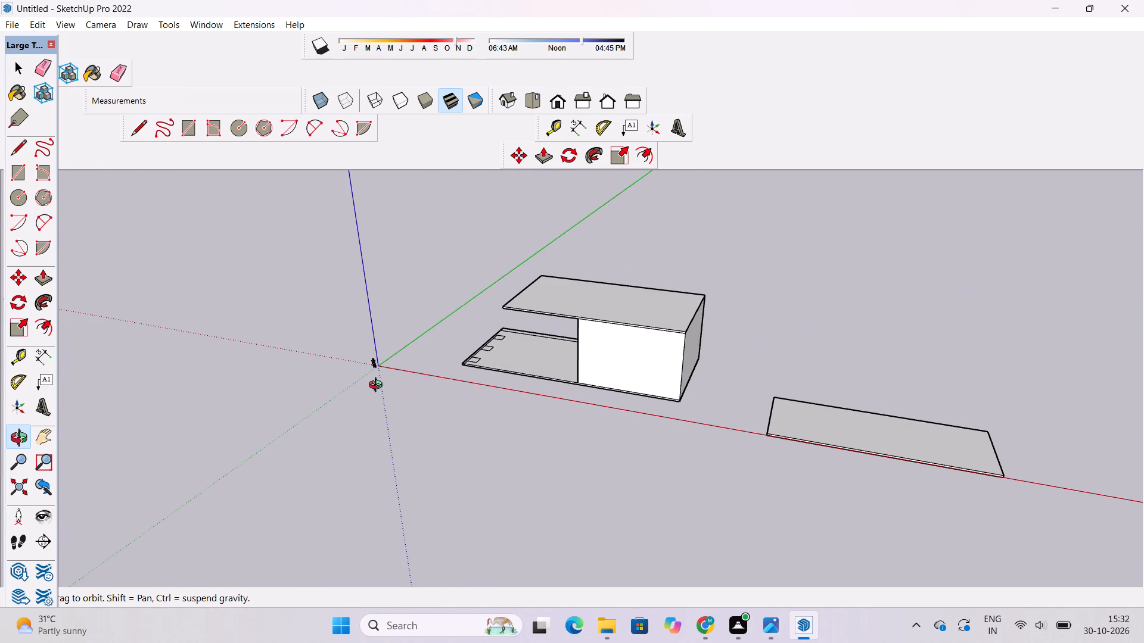
Push/Pull the block's narrow vertical strip face 75' along the base slab's long edge to its open end, forming a wall.
scroll(470, 363, up, 3)
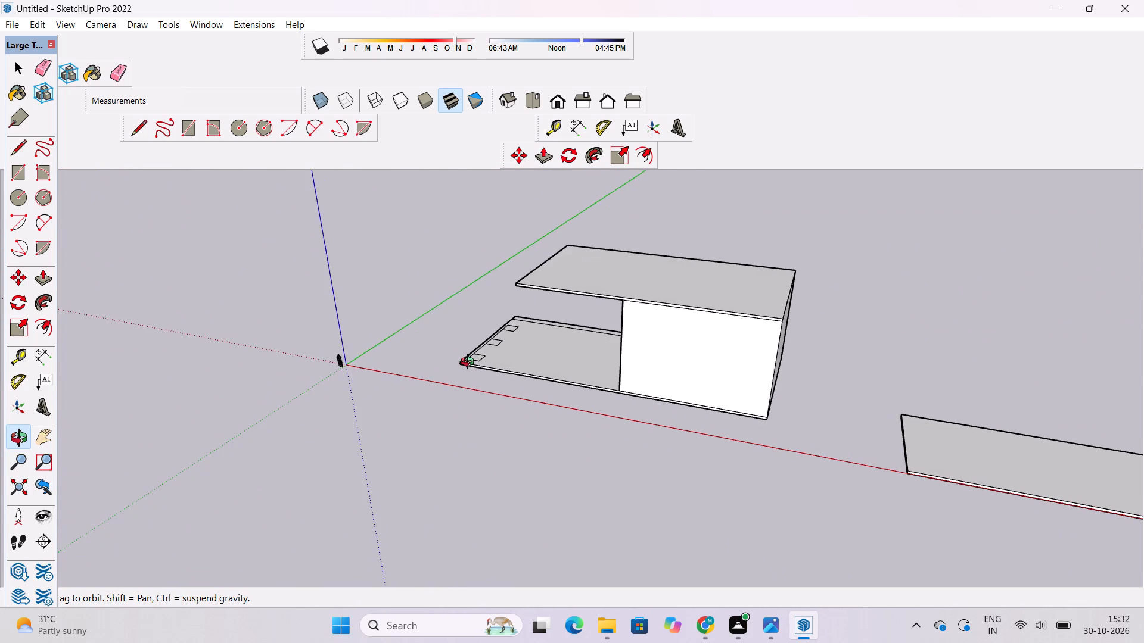
drag(509, 363, 613, 274)
scroll(558, 326, up, 2)
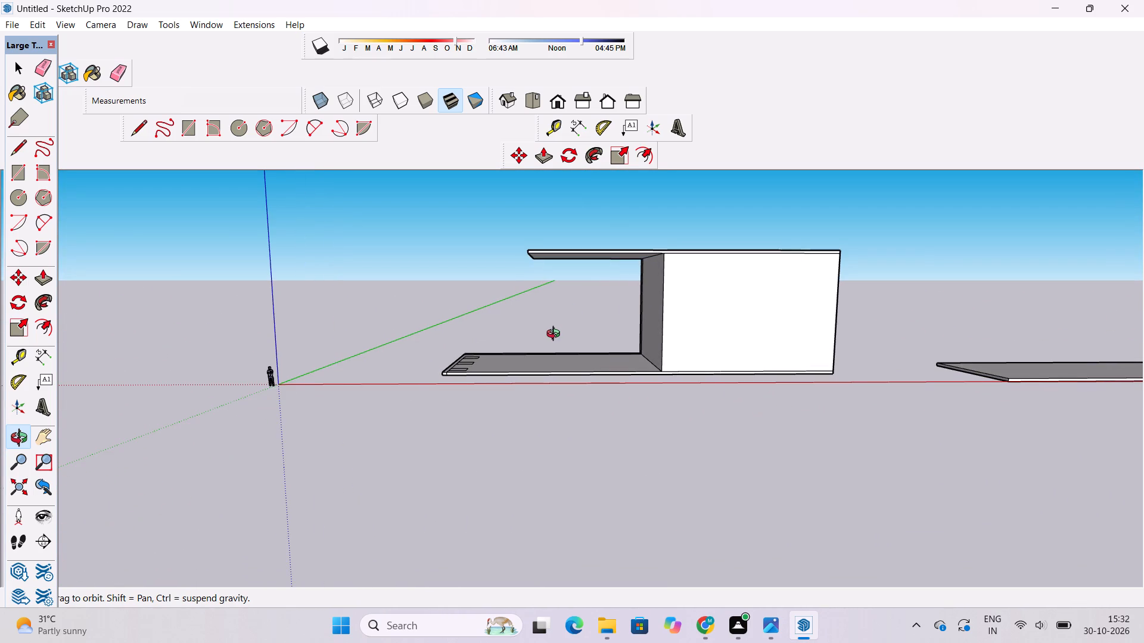
shift+click(556, 335)
drag(556, 338, 517, 418)
scroll(491, 363, up, 5)
drag(491, 361, 794, 382)
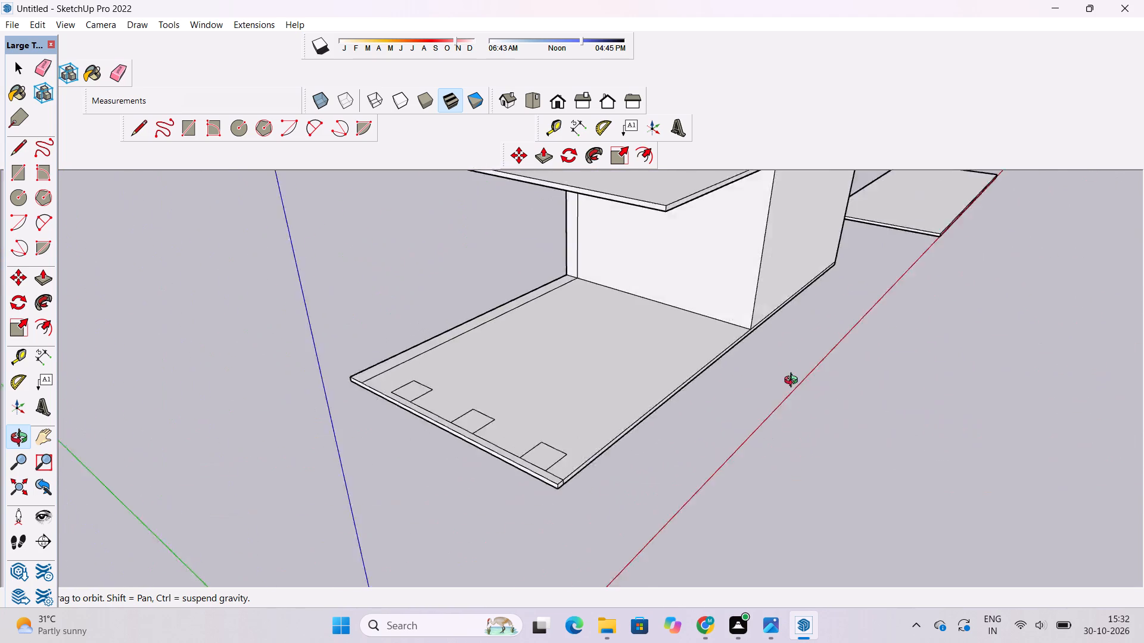
drag(794, 382, 795, 380)
shift+drag(679, 323, 694, 398)
drag(599, 402, 615, 360)
key(p)
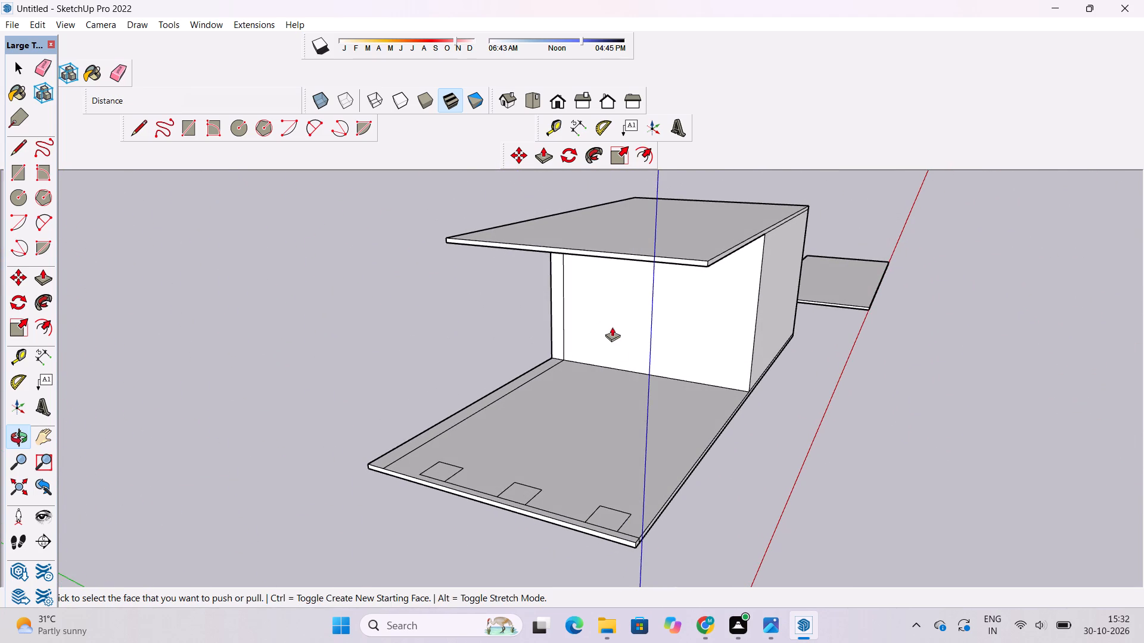
click(562, 304)
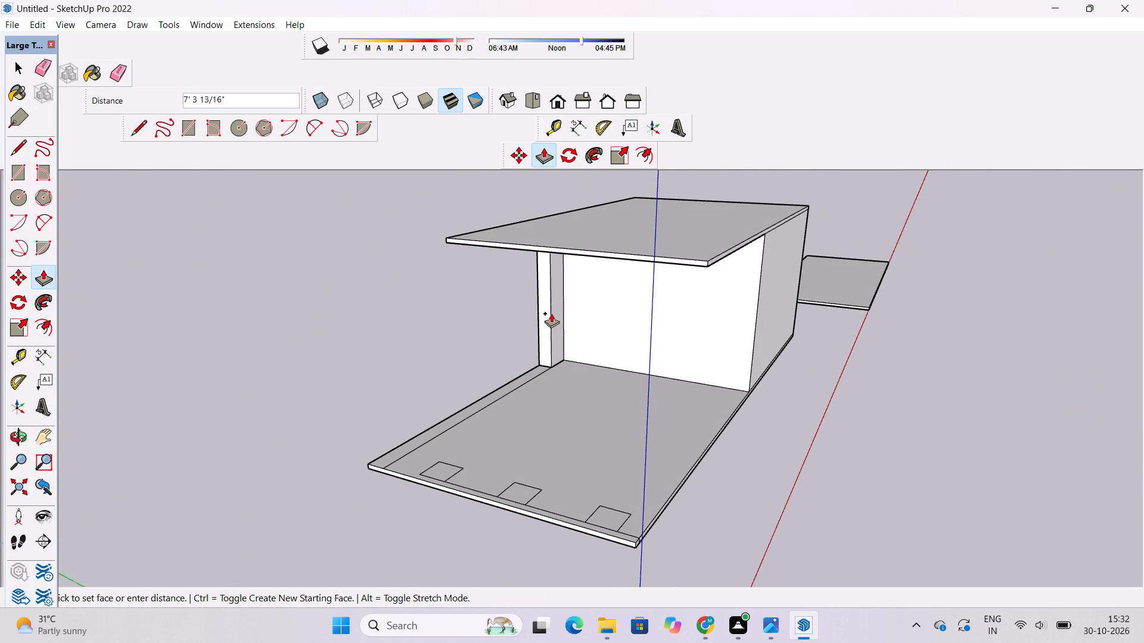
scroll(551, 313, down, 2)
click(424, 438)
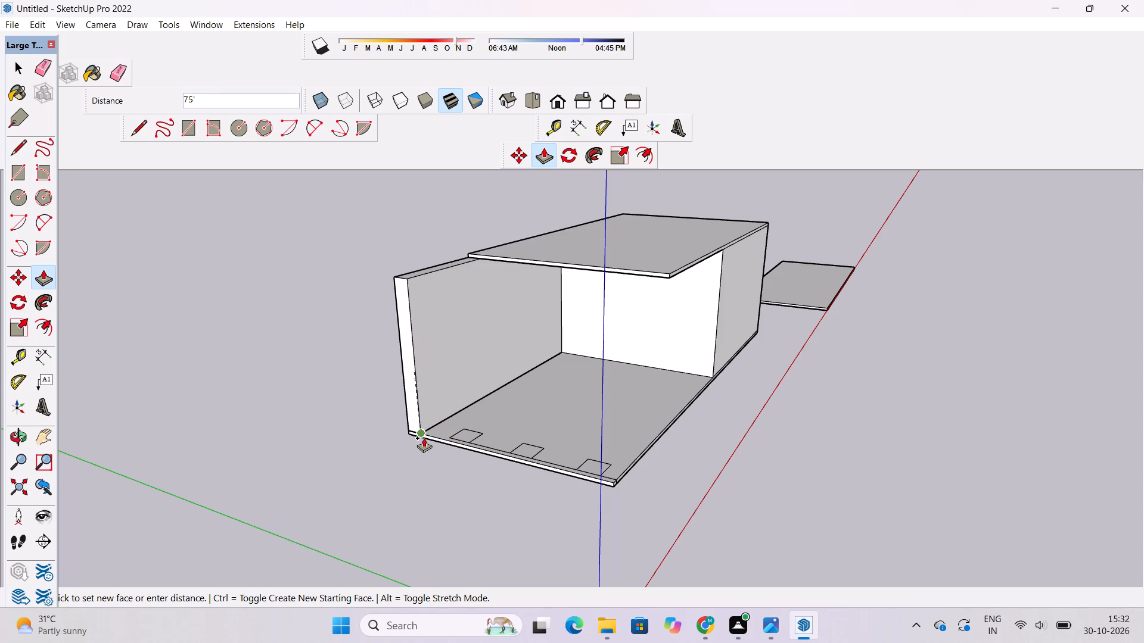
Push/Pull the top slab's overhanging end face 29' 6" to align with the end of the long wall.
key(o)
drag(340, 437, 552, 428)
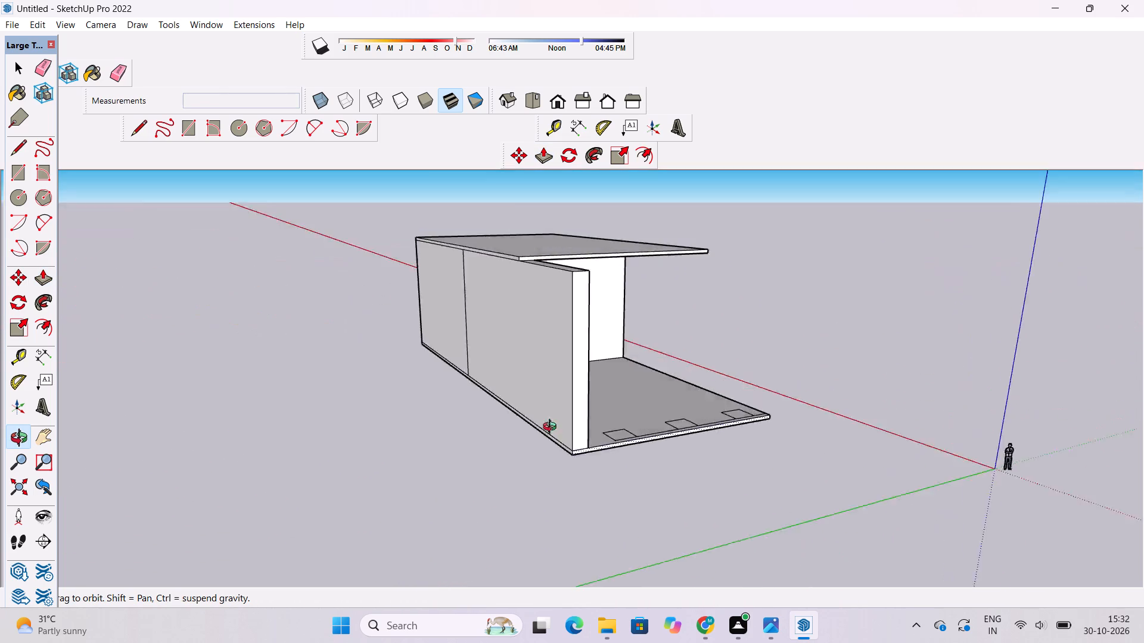
drag(552, 428, 502, 445)
shift+drag(567, 391, 604, 419)
drag(657, 407, 499, 402)
shift+drag(543, 367, 588, 405)
drag(576, 407, 468, 414)
shift+drag(471, 409, 493, 377)
drag(493, 377, 477, 380)
key(p)
scroll(597, 317, up, 3)
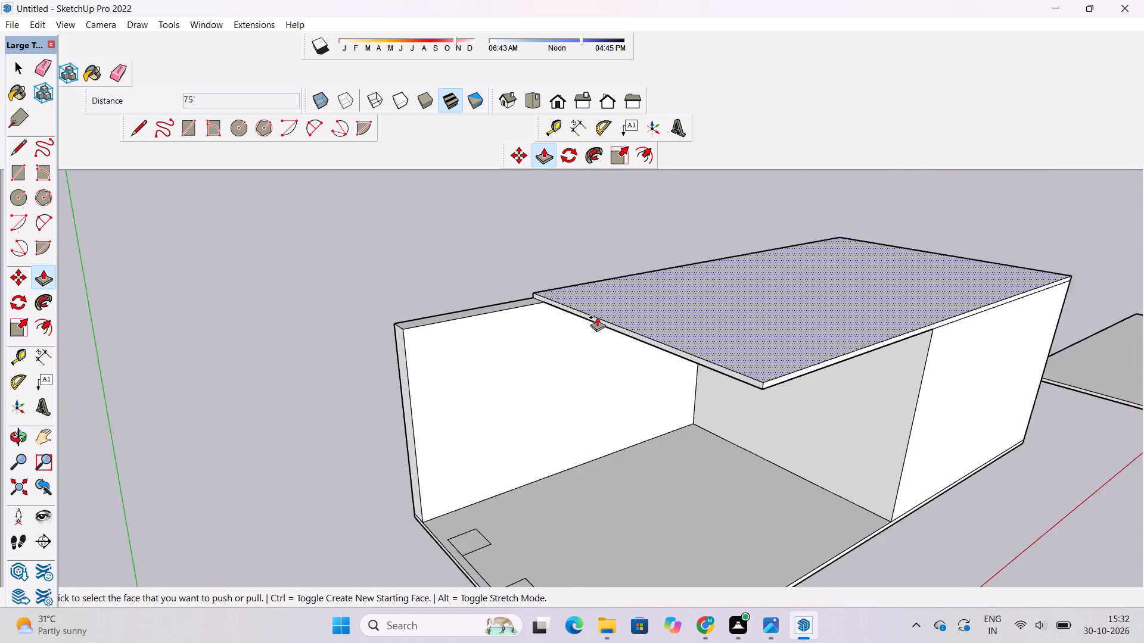
scroll(597, 317, up, 5)
click(601, 324)
scroll(601, 324, down, 7)
scroll(551, 348, down, 3)
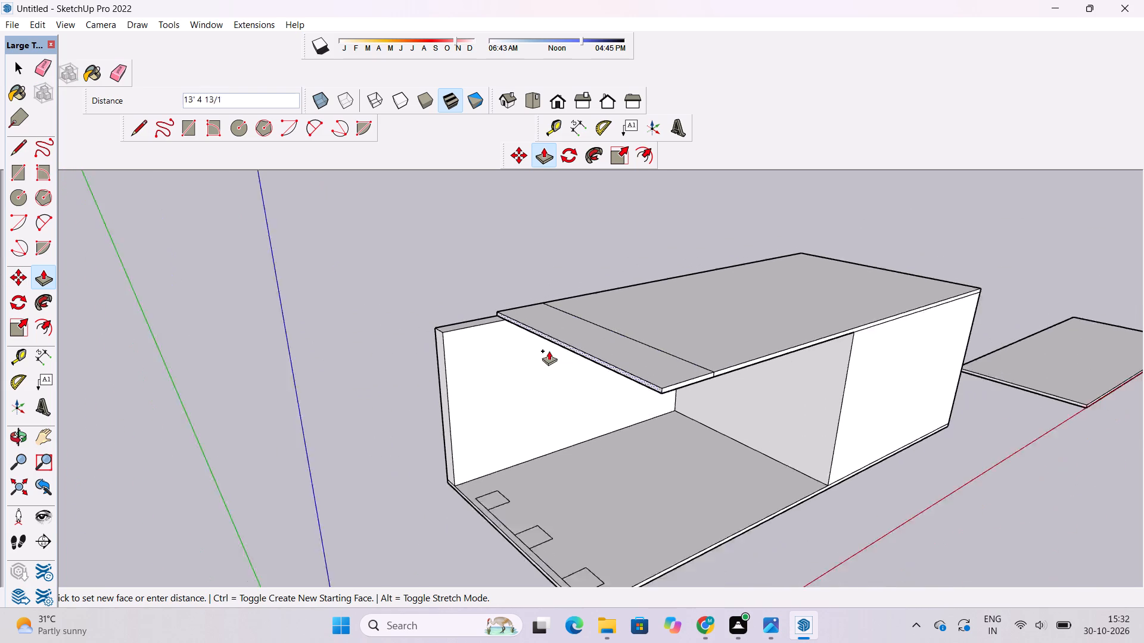
click(465, 401)
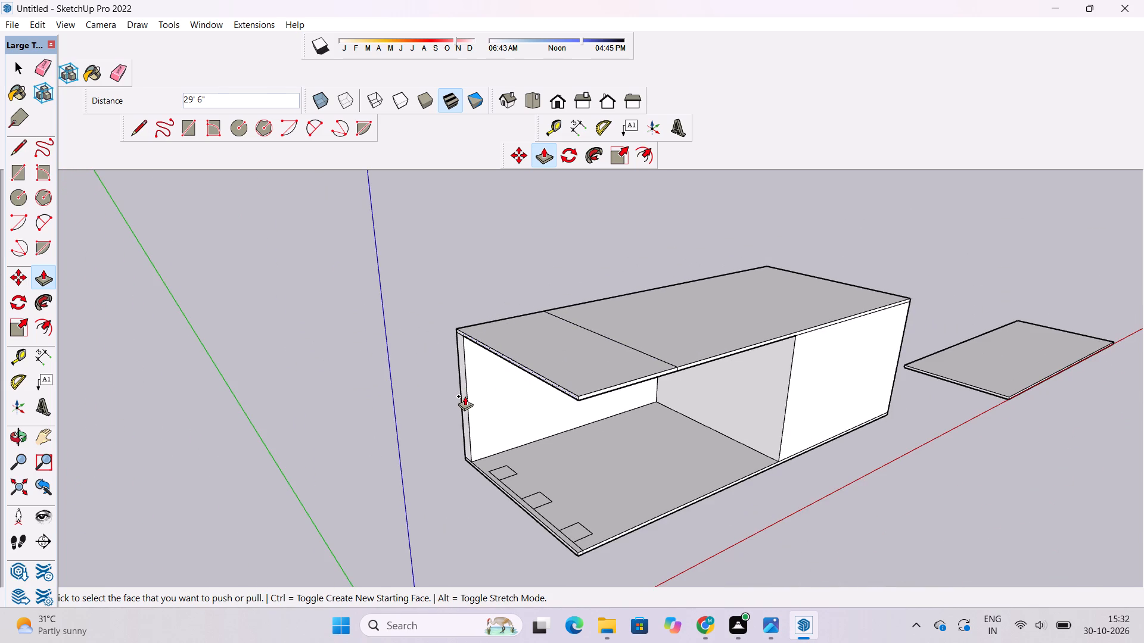
Erase the leftover seam lines across the top slab's upper face, underside and side edge.
key(e)
drag(623, 316, 610, 341)
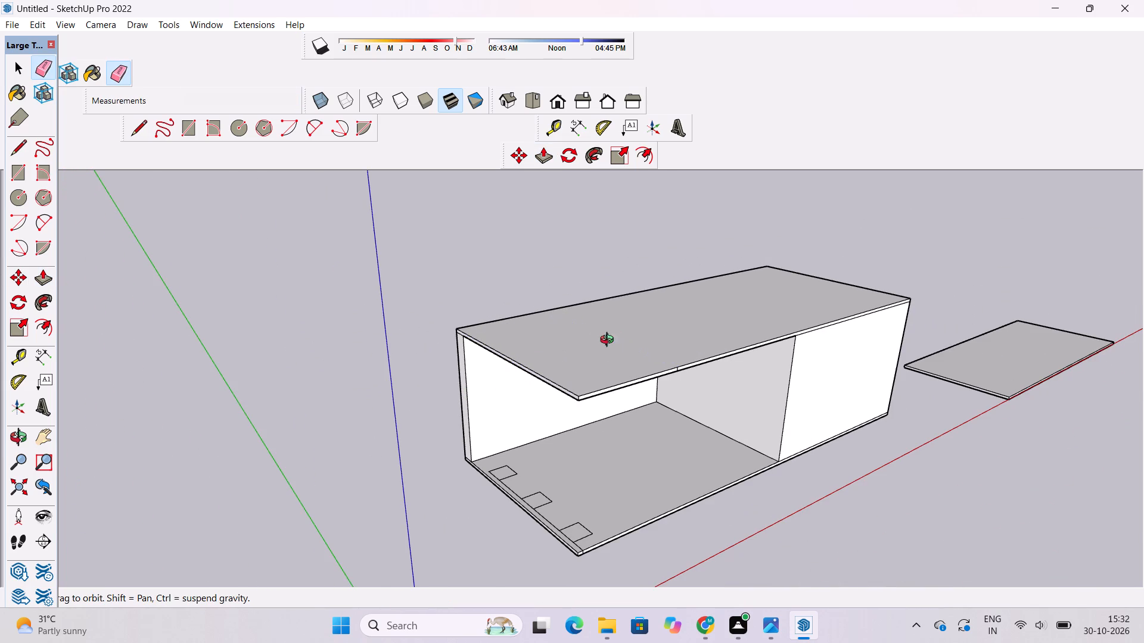
key(o)
drag(677, 431, 633, 239)
drag(638, 276, 613, 357)
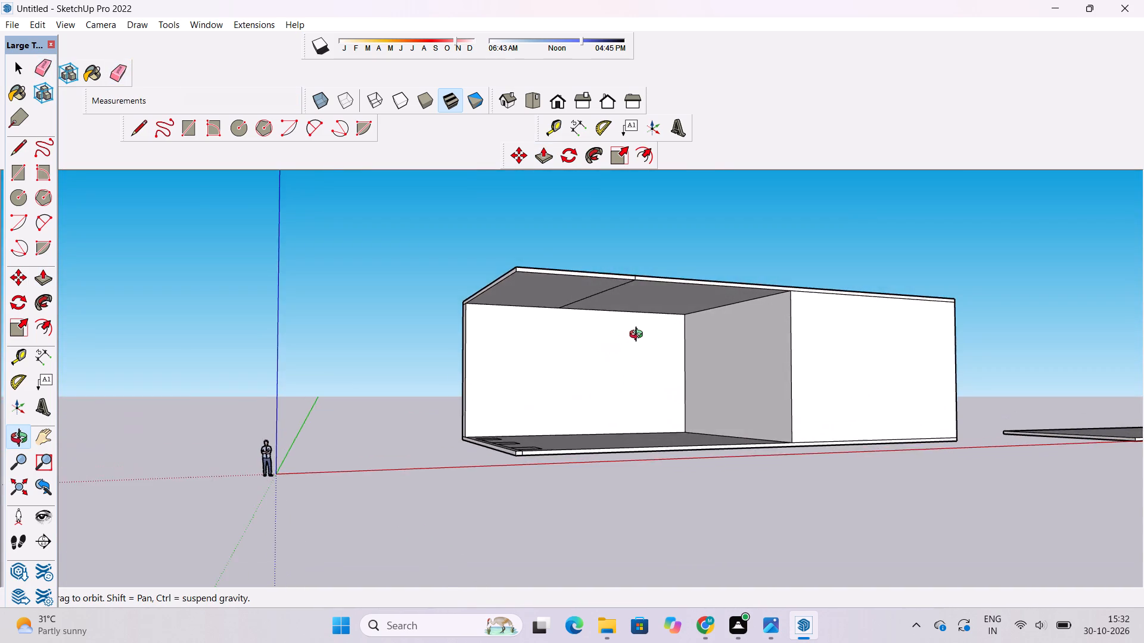
scroll(642, 330, up, 4)
key(e)
scroll(612, 256, up, 7)
click(613, 229)
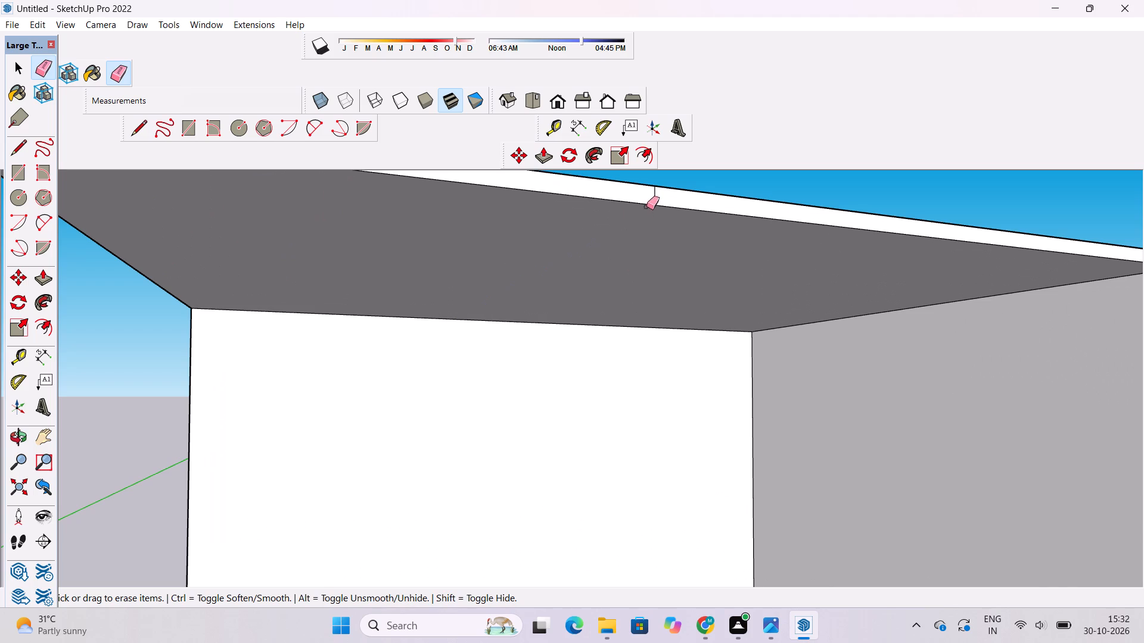
click(656, 197)
Erase the long leftover line running lengthwise under the base slab, below the long wall.
key(o)
scroll(573, 259, down, 9)
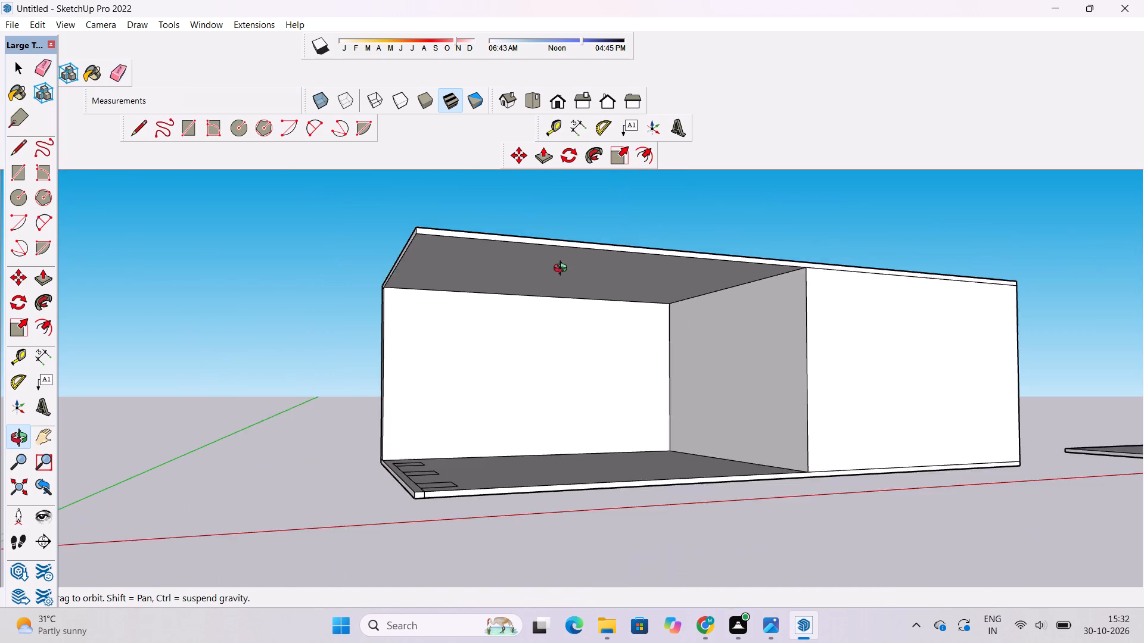
scroll(563, 270, down, 6)
drag(569, 291, 572, 254)
scroll(576, 252, down, 4)
drag(587, 262, 556, 303)
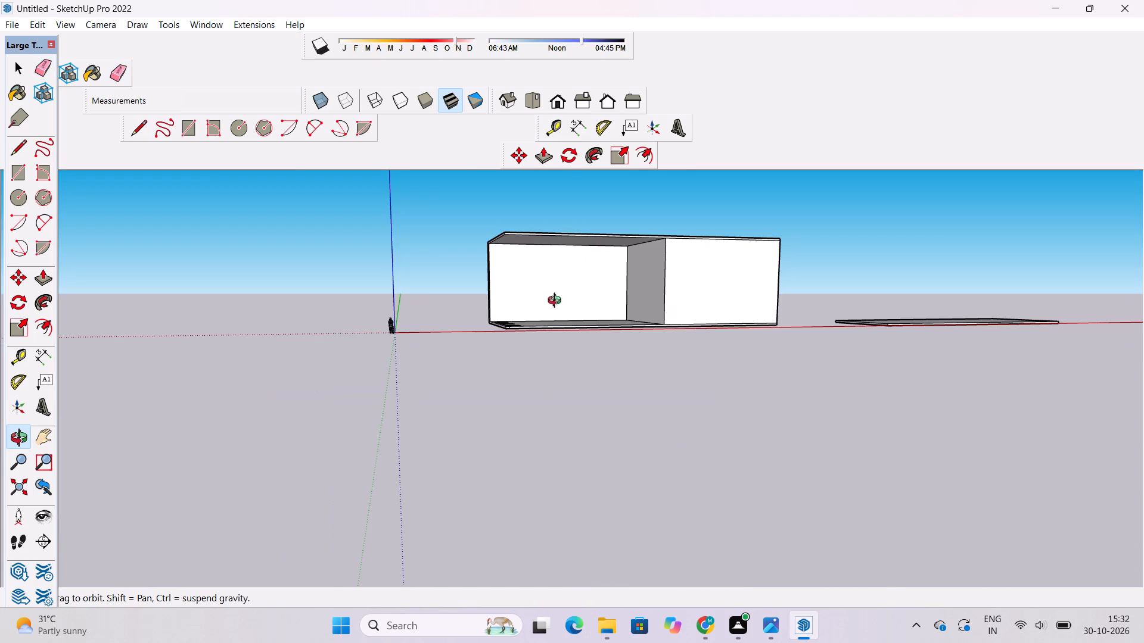
drag(584, 351, 559, 201)
drag(583, 260, 526, 288)
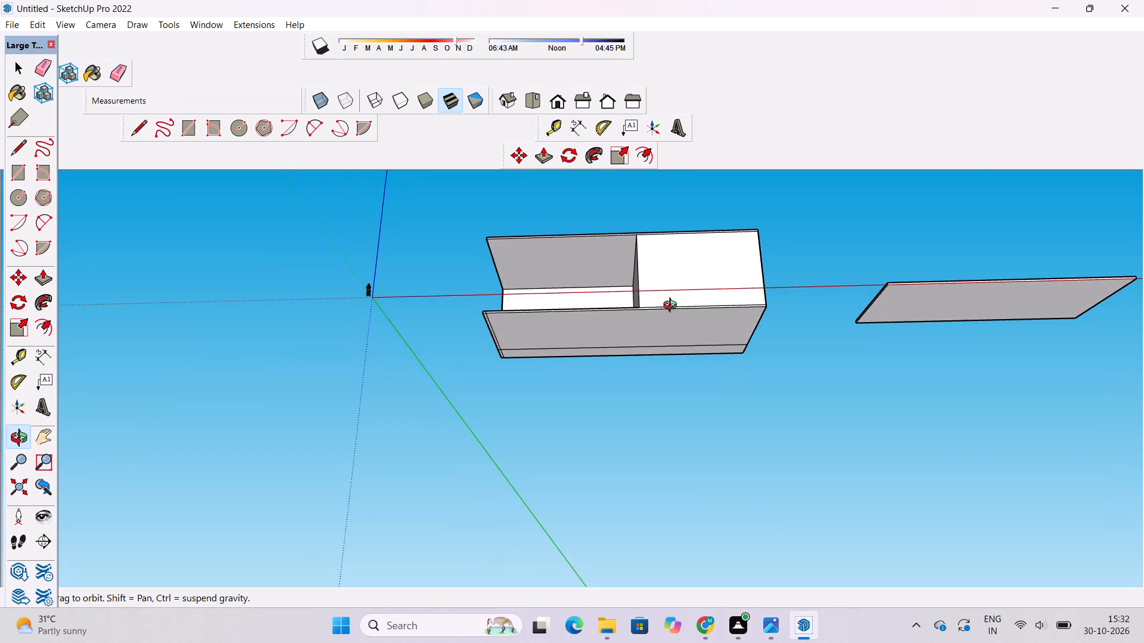
scroll(667, 319, up, 8)
scroll(561, 353, up, 5)
key(e)
drag(582, 329, 583, 354)
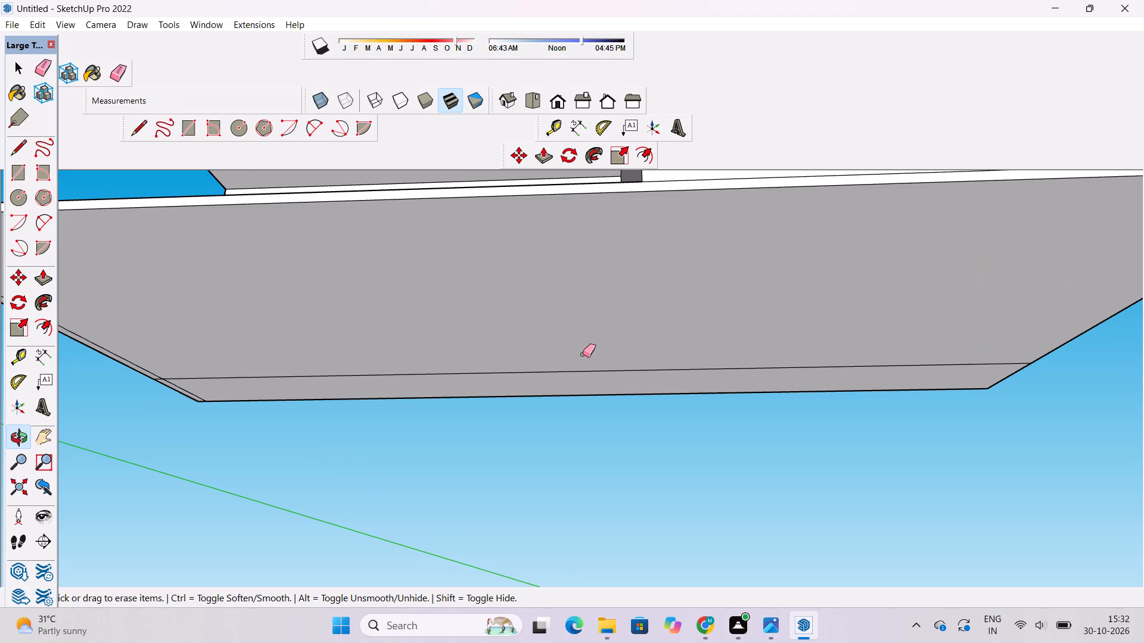
drag(583, 354, 583, 375)
key(space)
Erase the short leftover line within the end strip on the base slab's underside, near the wall corner.
scroll(574, 353, down, 6)
key(o)
drag(607, 276, 606, 325)
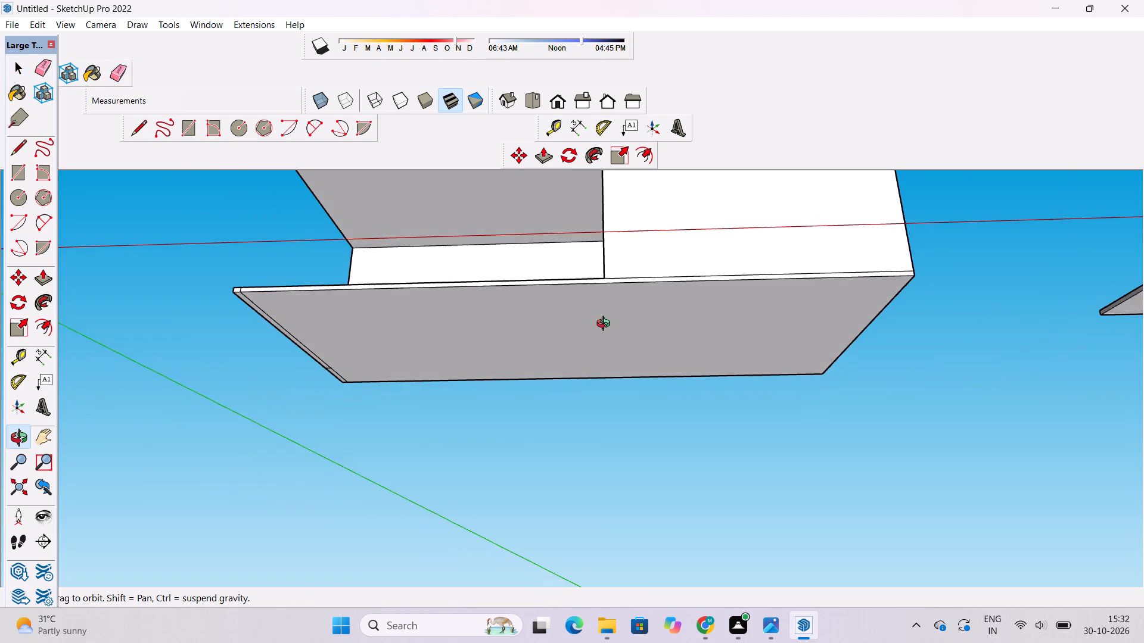
drag(606, 325, 616, 456)
drag(447, 407, 613, 395)
drag(613, 395, 624, 357)
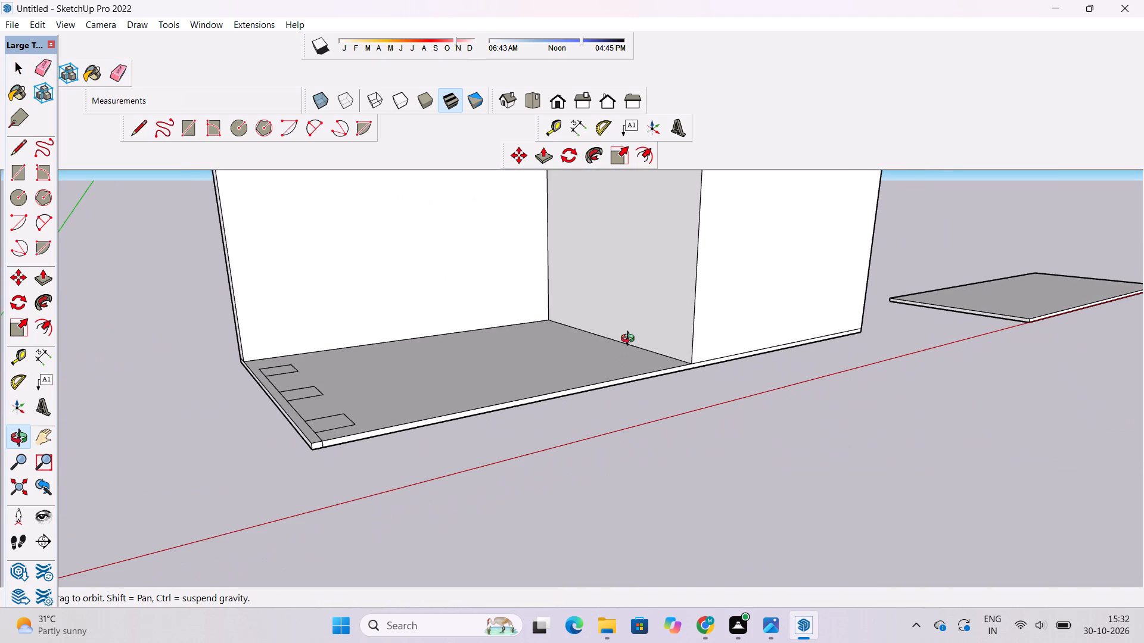
scroll(630, 339, down, 3)
shift+drag(381, 394, 491, 276)
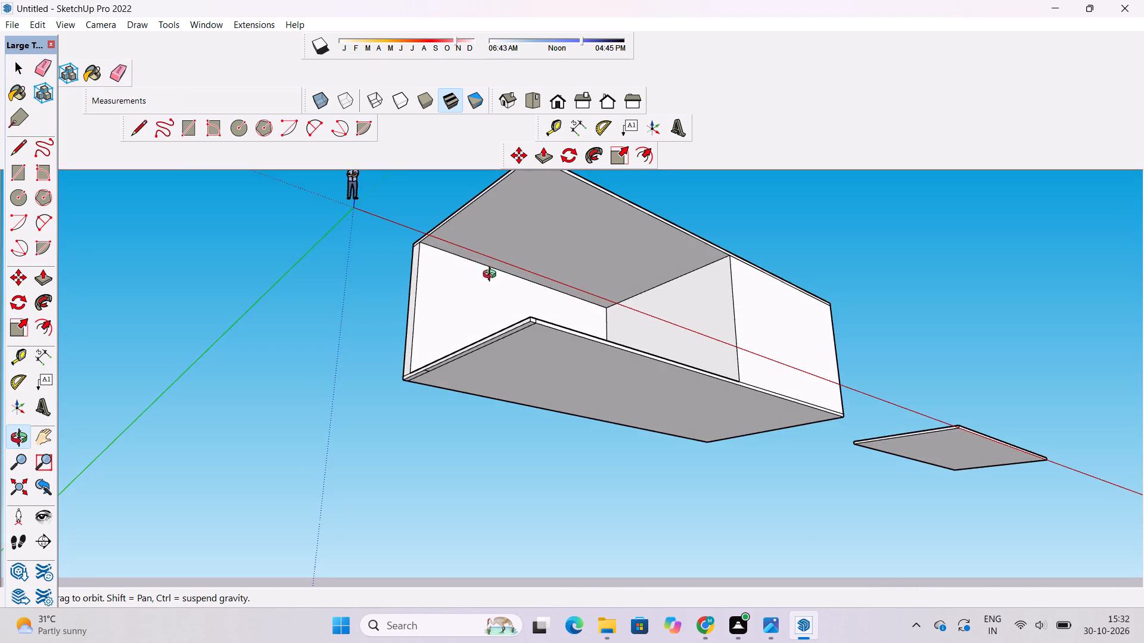
scroll(470, 355, up, 4)
scroll(420, 374, up, 18)
key(e)
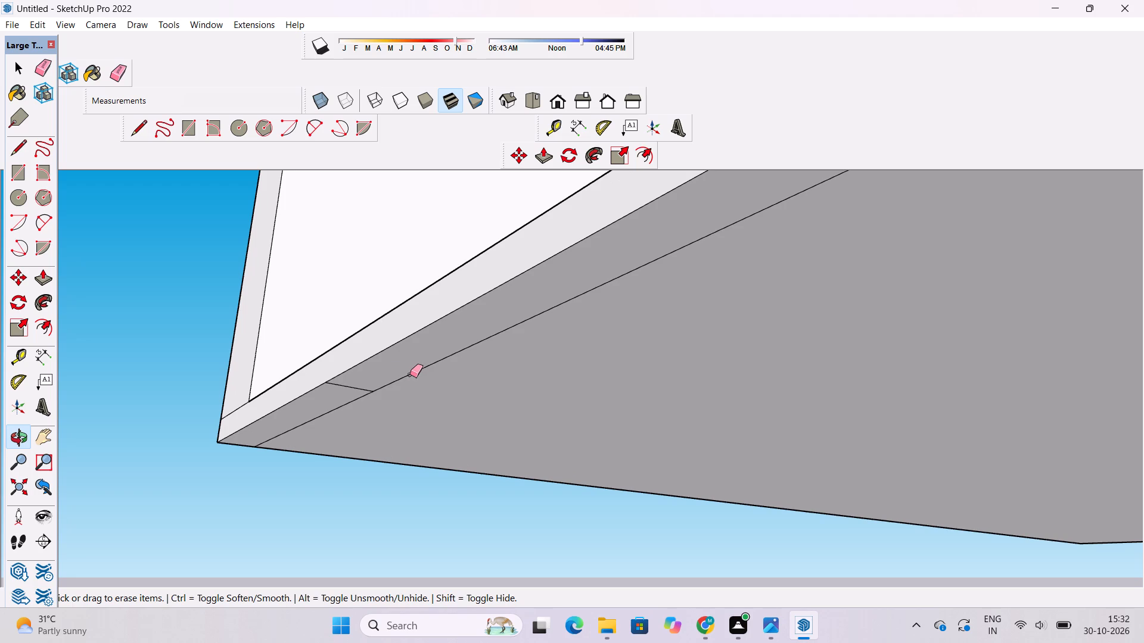
drag(375, 380, 363, 391)
key(space)
Examine the base slab's open end, including its end strip and three small rectangles.
key(o)
scroll(352, 362, down, 2)
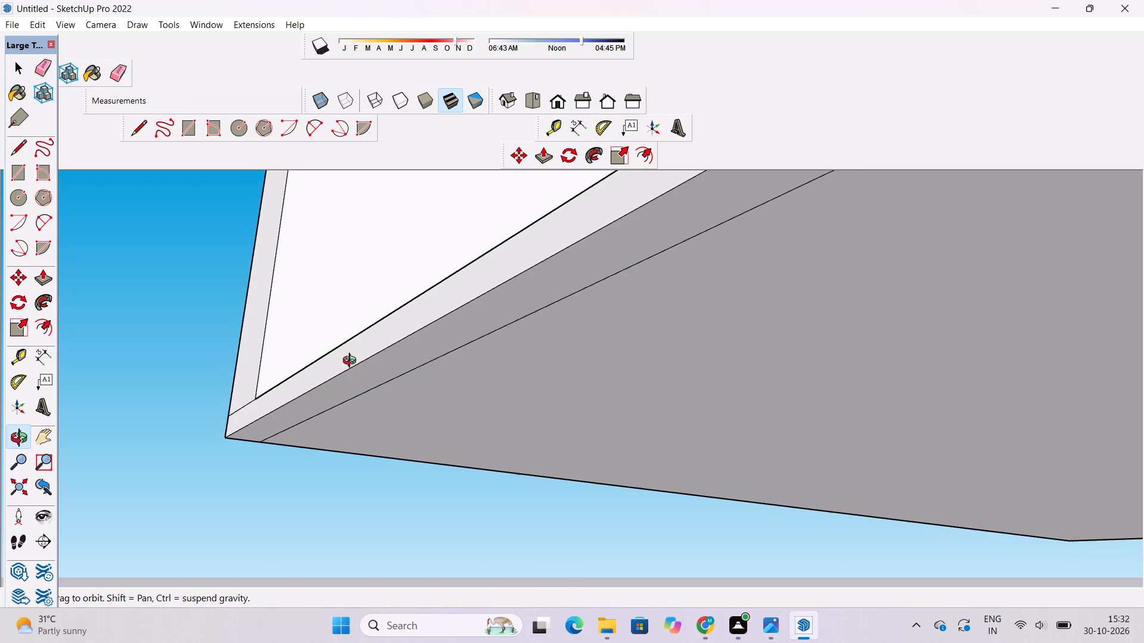
scroll(352, 362, down, 15)
drag(456, 307, 423, 376)
shift+drag(461, 367, 383, 357)
scroll(384, 344, down, 2)
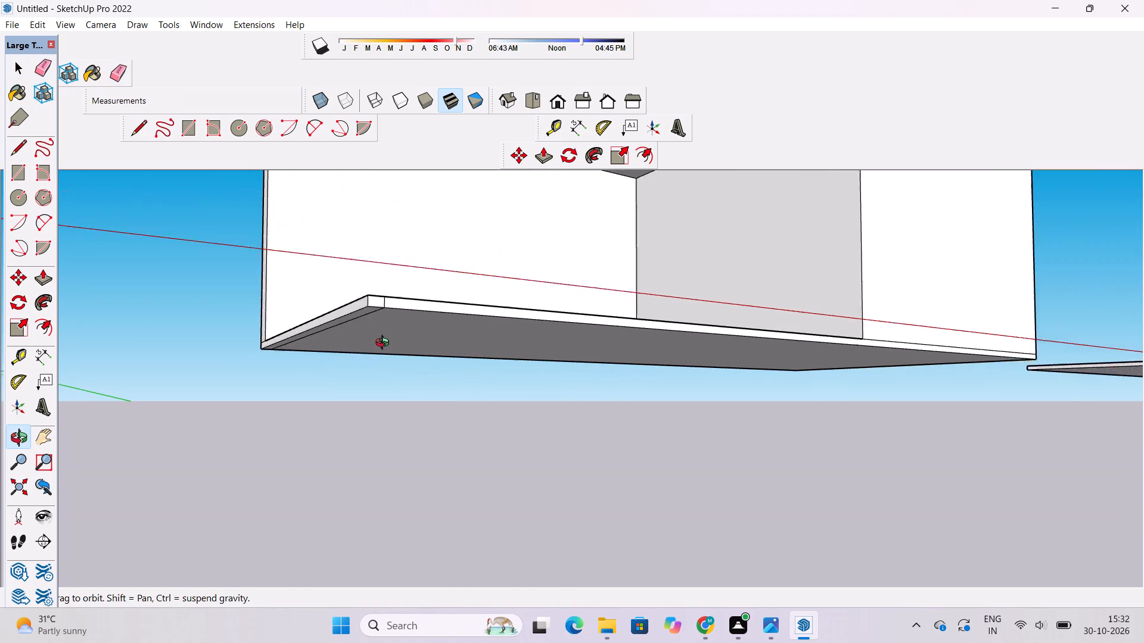
scroll(385, 344, down, 2)
drag(428, 326, 426, 357)
drag(408, 384, 339, 427)
shift+drag(375, 392, 407, 392)
drag(414, 398, 384, 473)
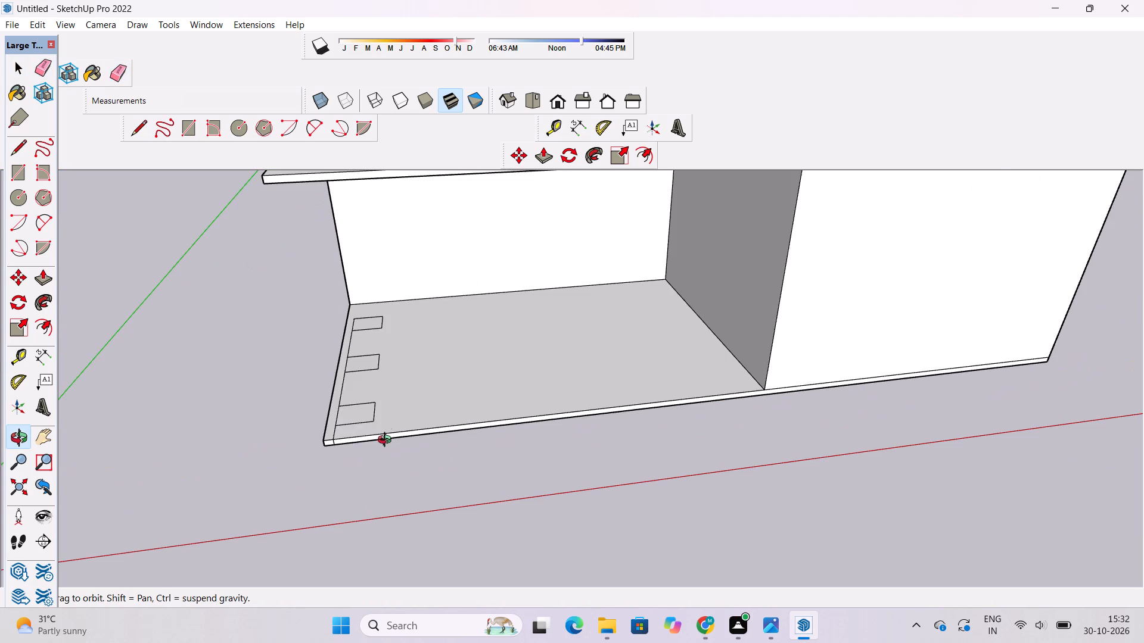
scroll(266, 455, up, 3)
shift+drag(338, 426, 372, 431)
drag(365, 476, 375, 447)
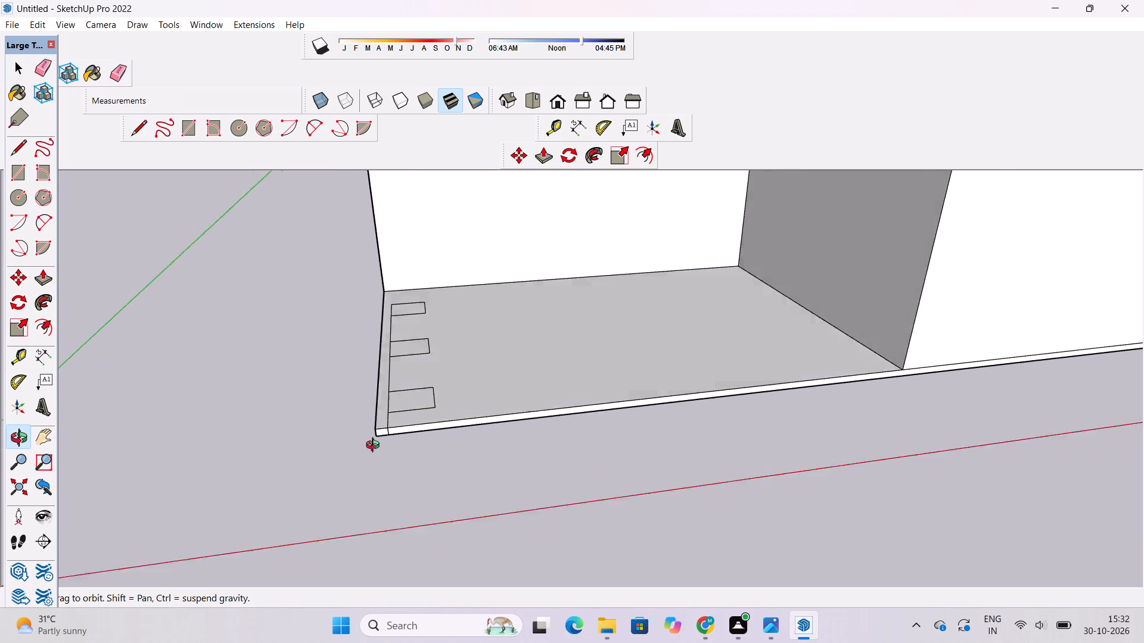
drag(375, 447, 380, 434)
scroll(397, 407, up, 8)
scroll(376, 408, down, 12)
shift+drag(506, 408, 422, 432)
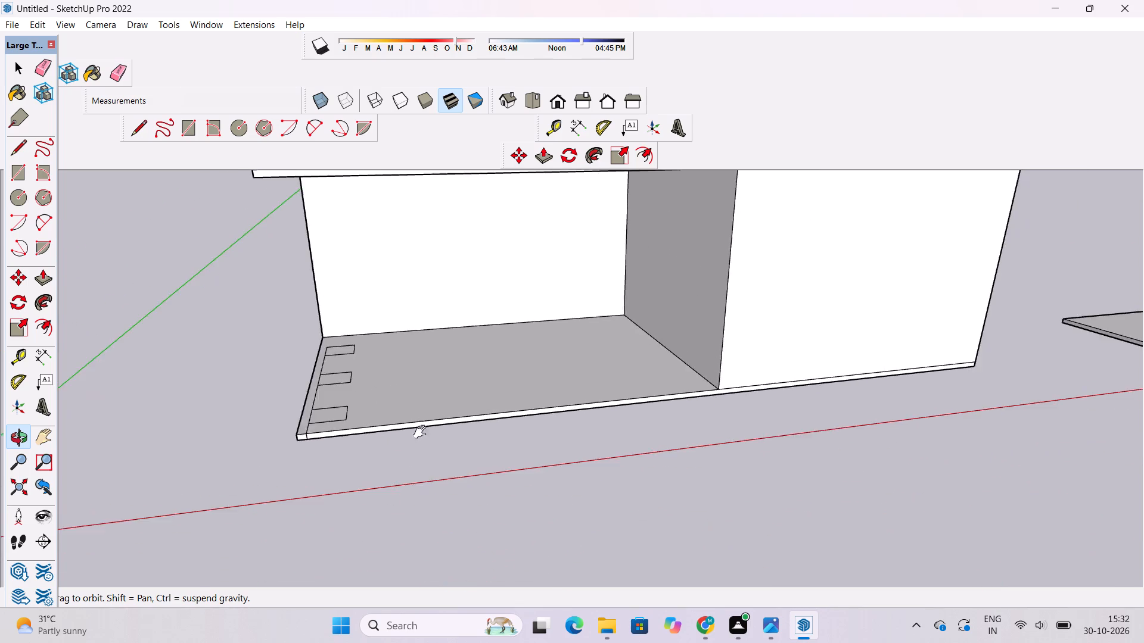
Examine the whole building from several angles, including the full-length roof slab, the block below it and the open base.
scroll(460, 407, down, 6)
drag(525, 384, 450, 392)
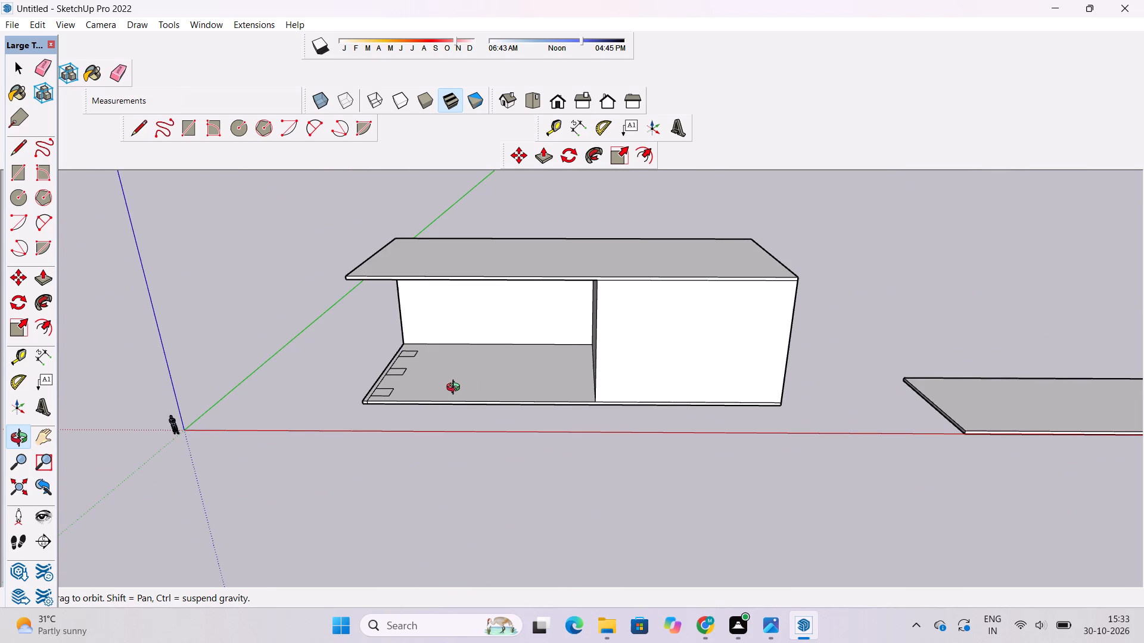
scroll(464, 383, down, 4)
drag(475, 369, 482, 402)
scroll(440, 389, up, 3)
shift+drag(527, 348, 472, 370)
drag(472, 370, 719, 267)
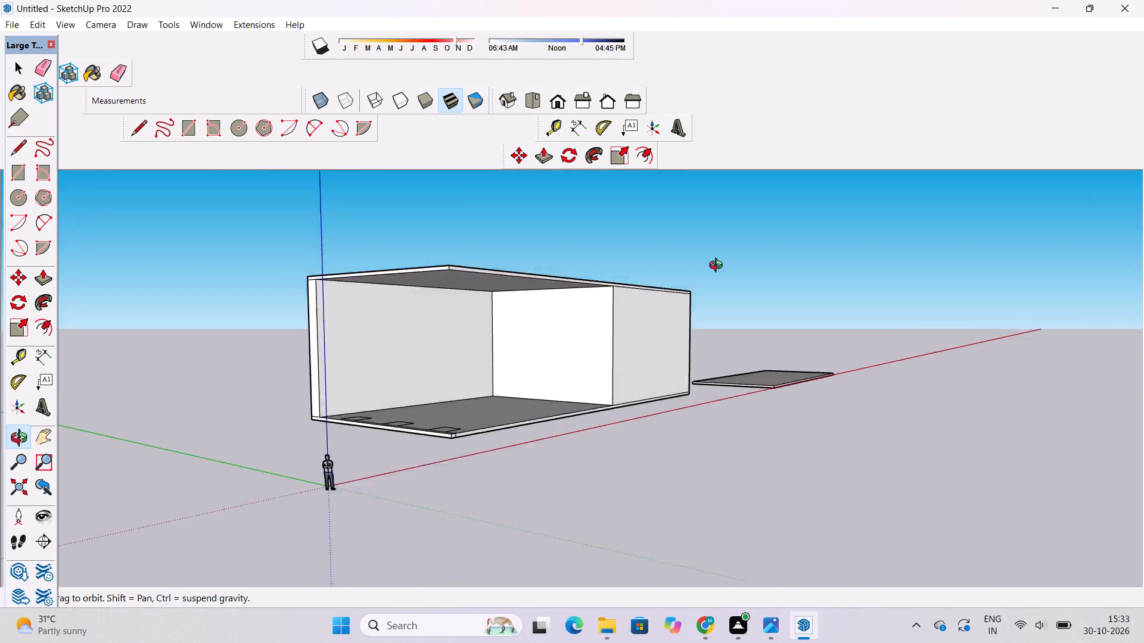
drag(719, 267, 511, 361)
shift+drag(467, 352, 475, 356)
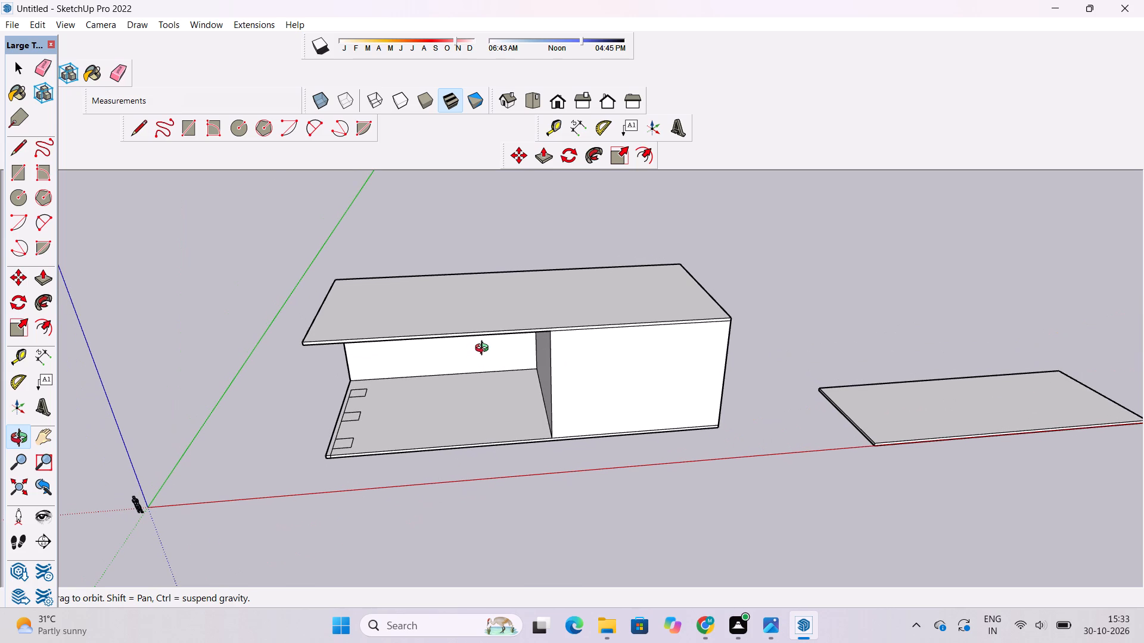
scroll(493, 336, down, 3)
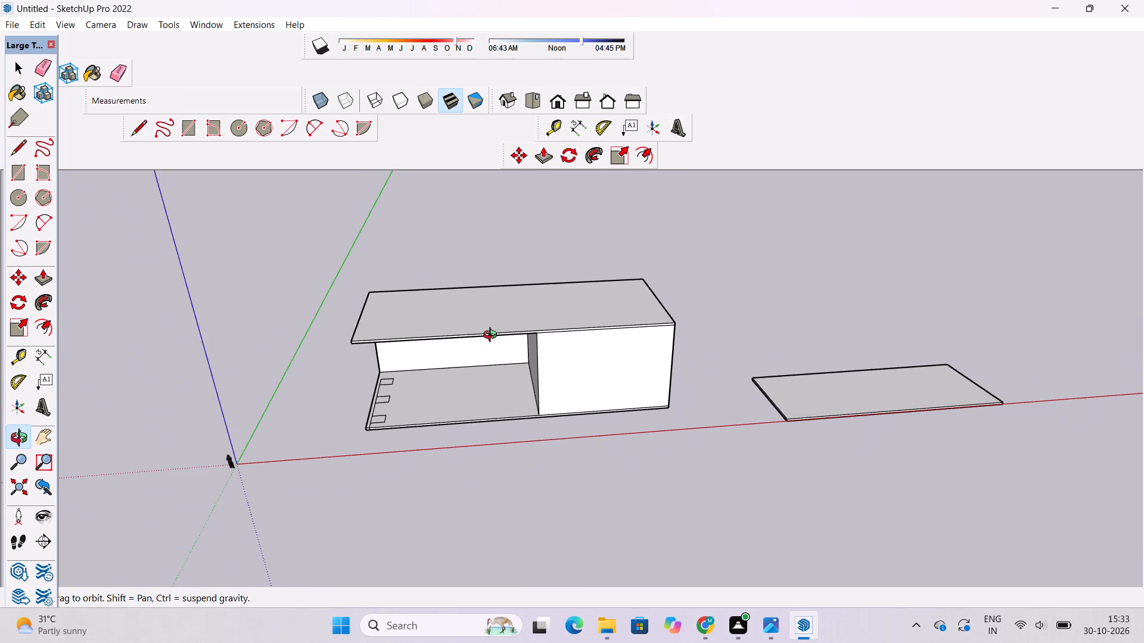
shift+scroll(493, 336, up, 3)
click(495, 336)
shift+drag(492, 336, 492, 344)
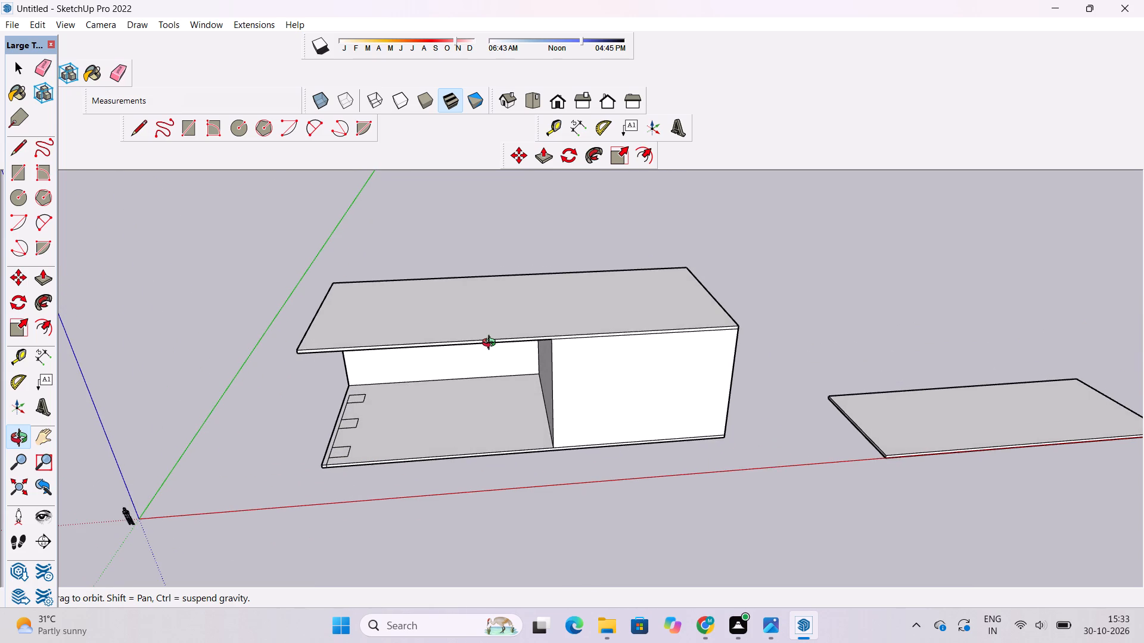
scroll(492, 344, down, 3)
drag(530, 307, 534, 355)
drag(530, 362, 485, 385)
scroll(473, 364, up, 2)
shift+drag(484, 369, 496, 378)
drag(495, 382, 491, 386)
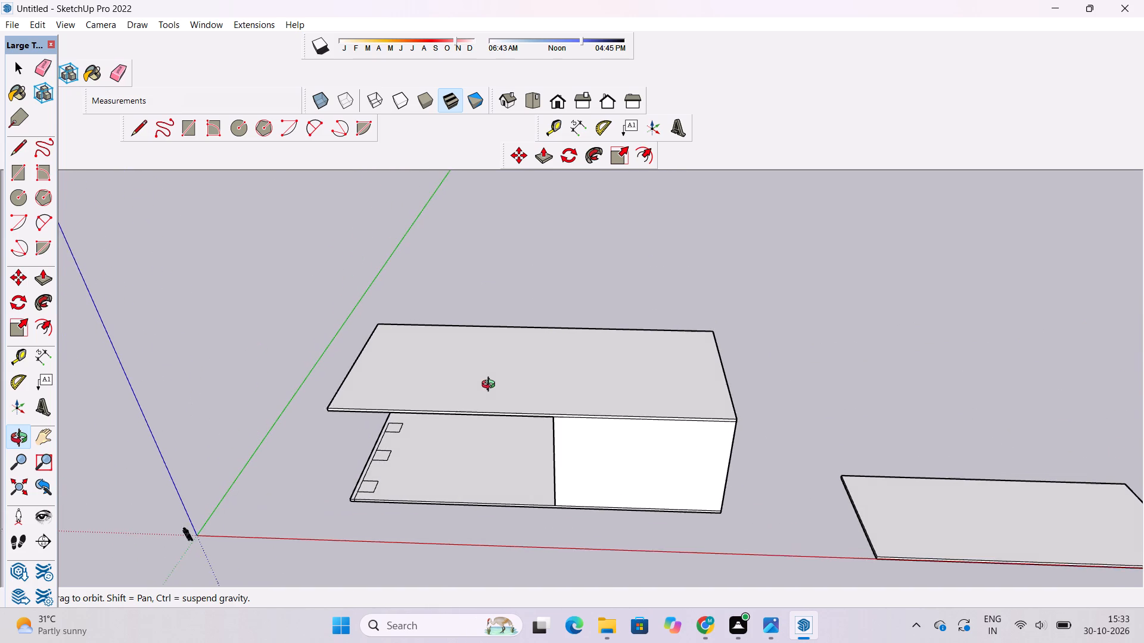
drag(491, 386, 486, 389)
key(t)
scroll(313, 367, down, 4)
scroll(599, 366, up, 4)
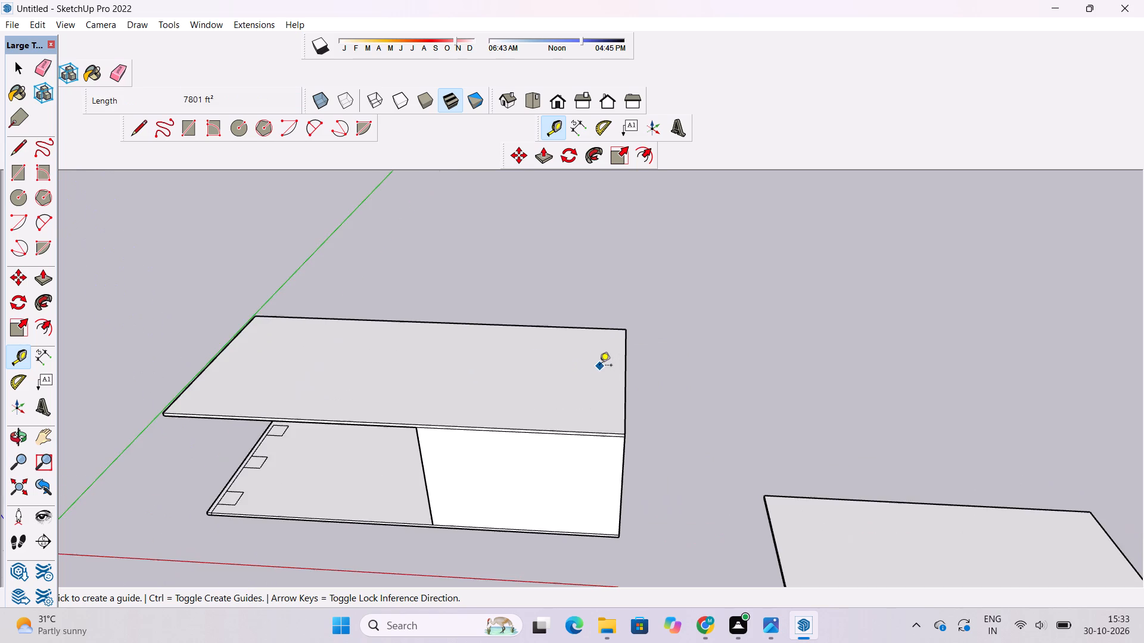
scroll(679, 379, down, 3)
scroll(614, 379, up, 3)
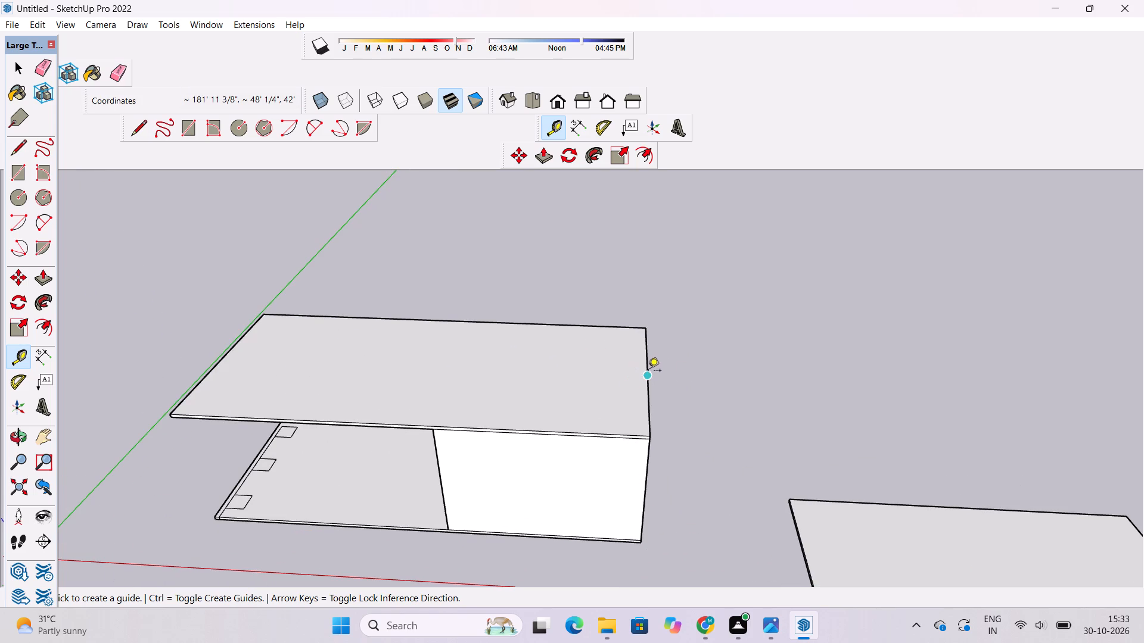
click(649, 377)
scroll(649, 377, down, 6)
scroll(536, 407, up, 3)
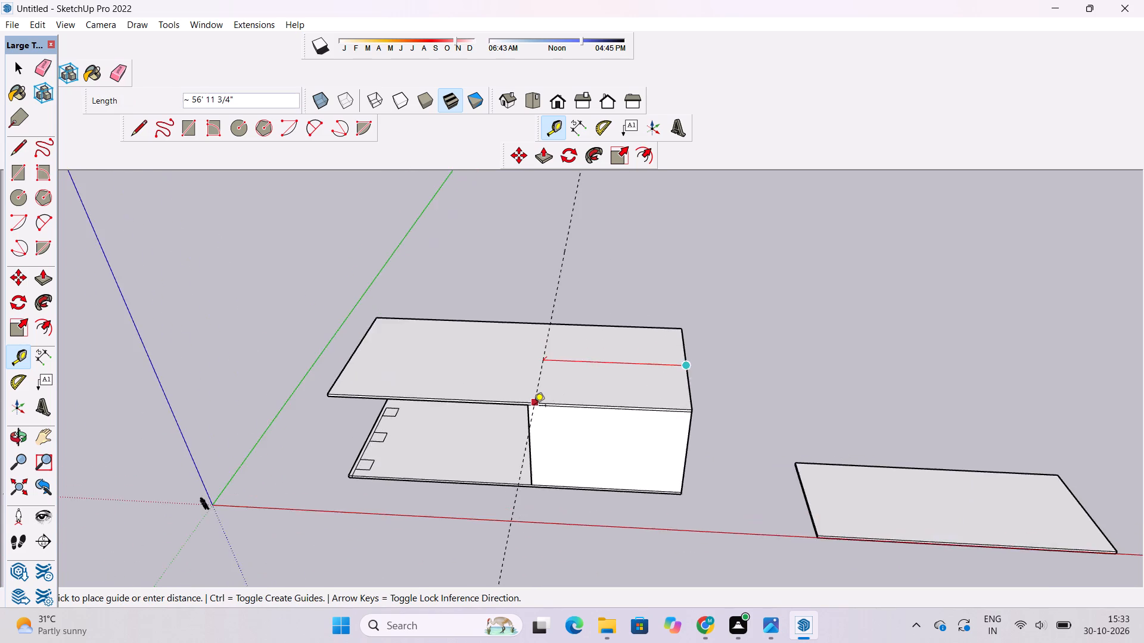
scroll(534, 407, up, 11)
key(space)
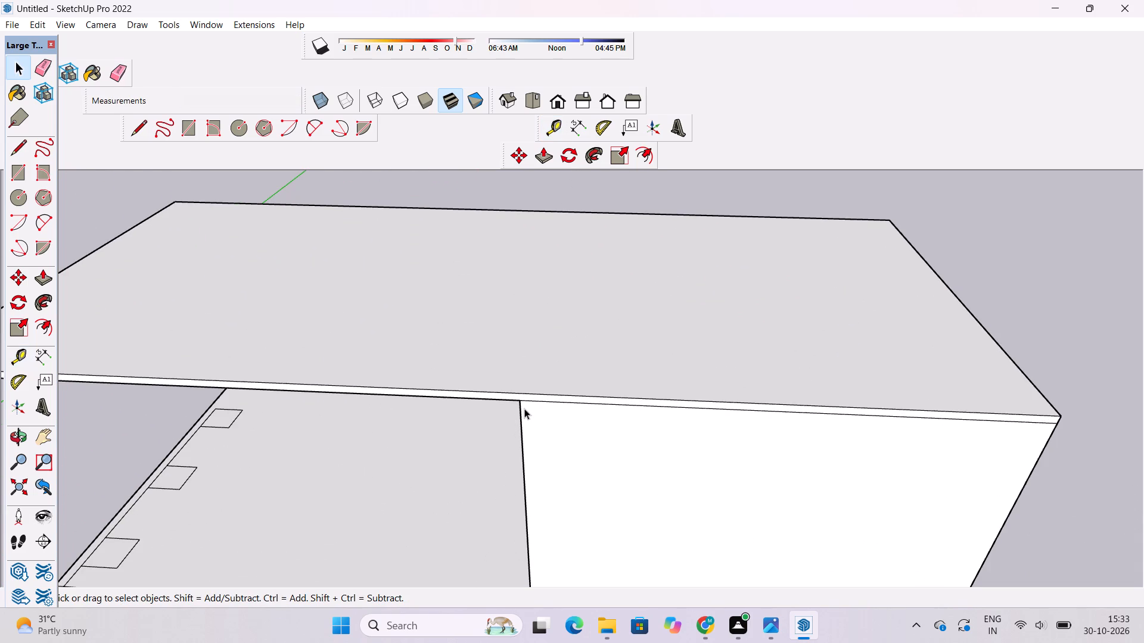
Draw a 1' line up the roof slab's long edge at the block's inner corner, then a 58' line across its top face.
key(l)
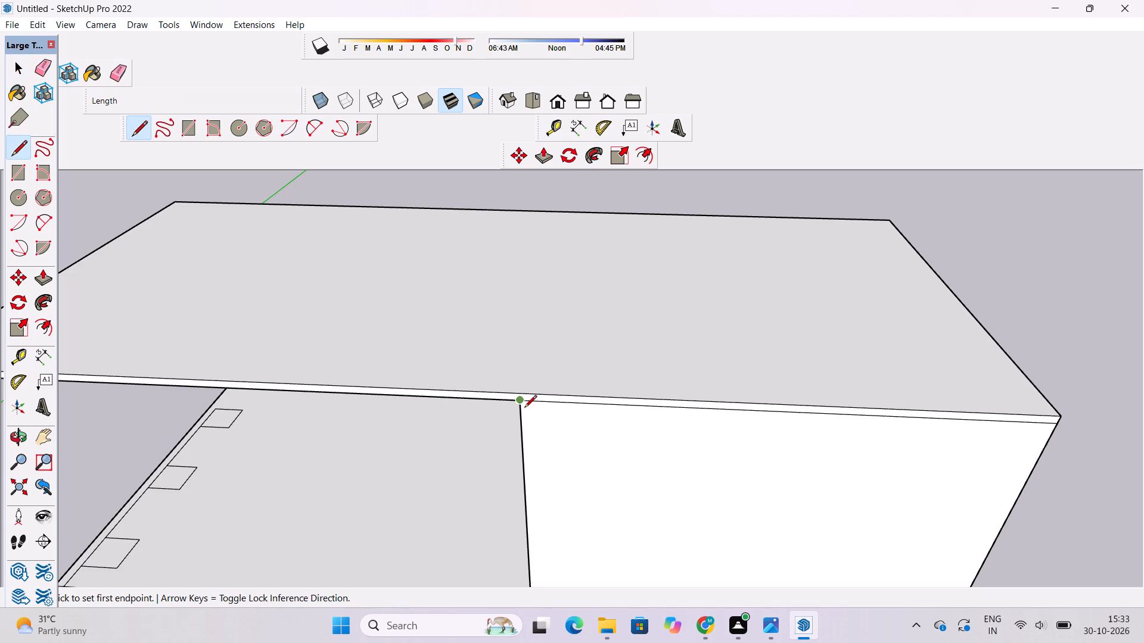
scroll(517, 407, up, 6)
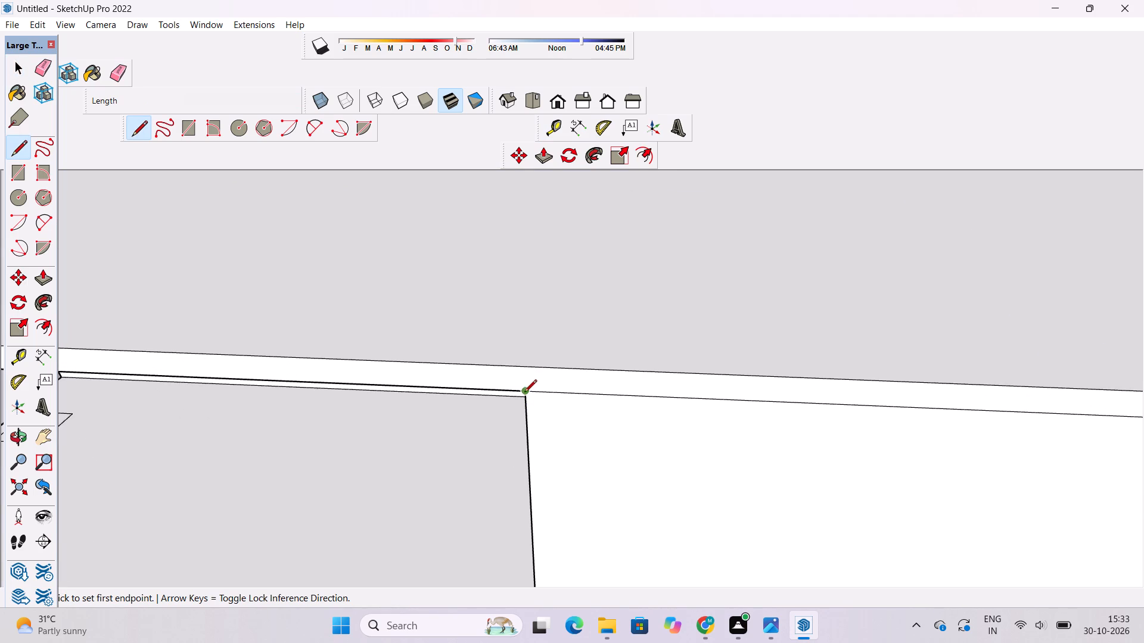
click(524, 395)
click(523, 367)
scroll(458, 498, down, 9)
click(470, 468)
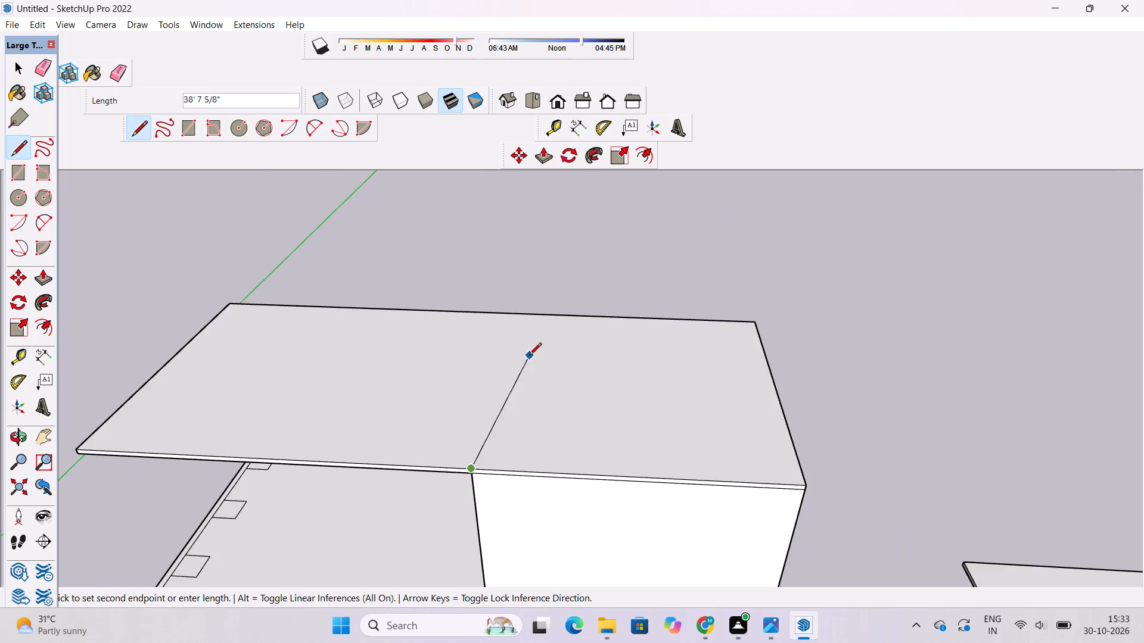
scroll(516, 313, up, 4)
click(516, 313)
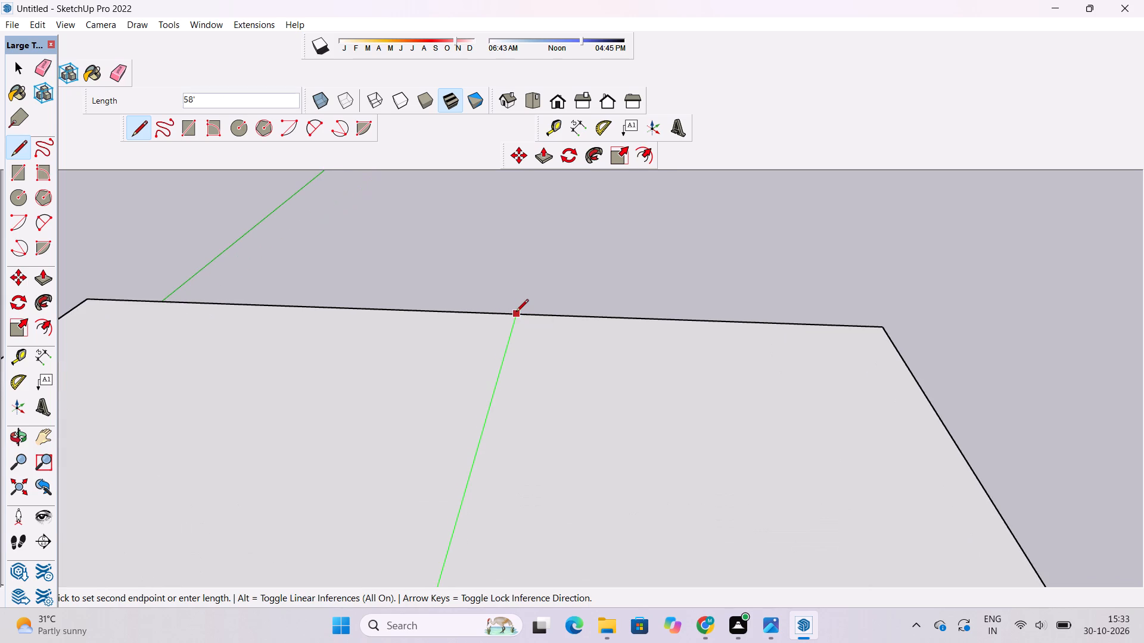
key(space)
Push/Pull the part of the roof slab's top face above the block upward by 40'.
key(o)
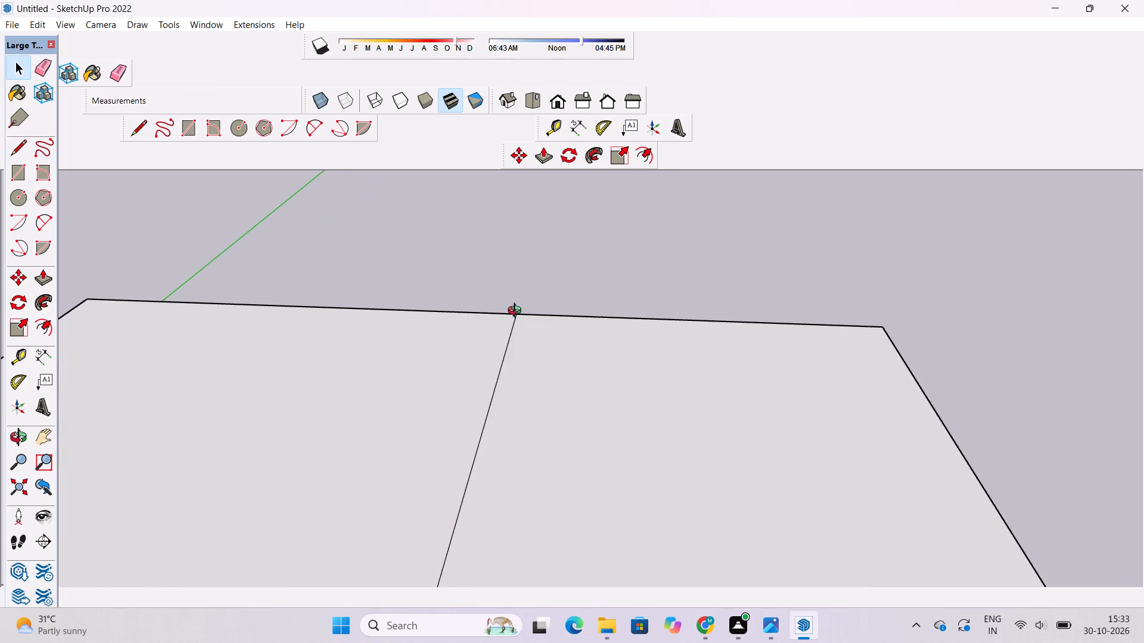
scroll(519, 311, down, 4)
drag(514, 383, 530, 377)
scroll(487, 344, down, 6)
shift+drag(626, 349, 552, 355)
drag(548, 354, 578, 398)
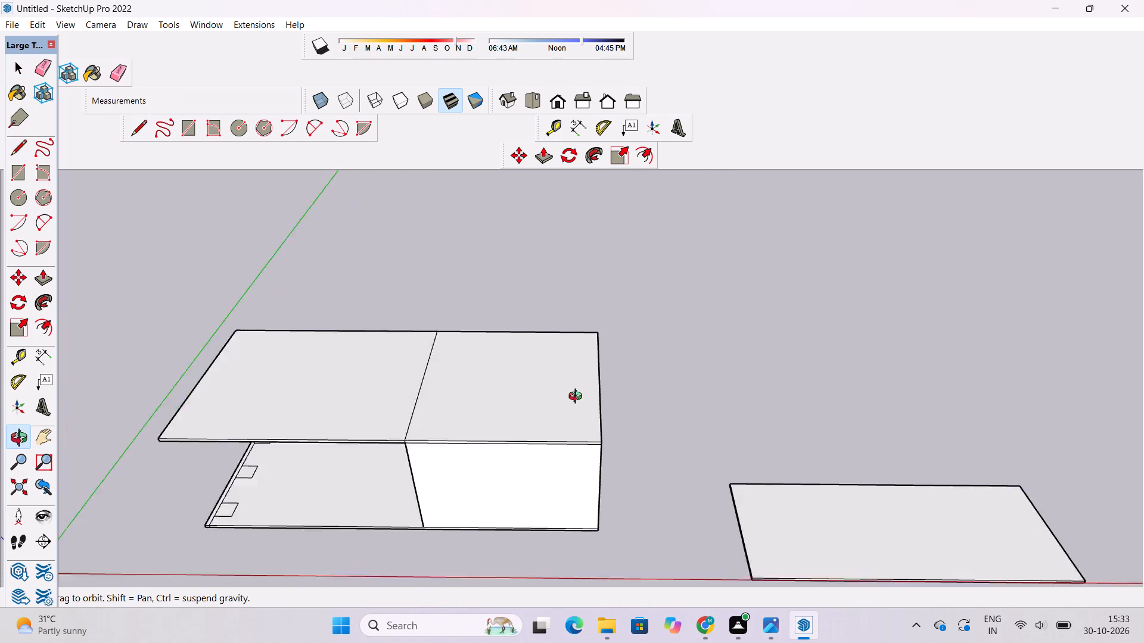
drag(578, 398, 584, 414)
drag(474, 424, 536, 425)
drag(540, 438, 574, 350)
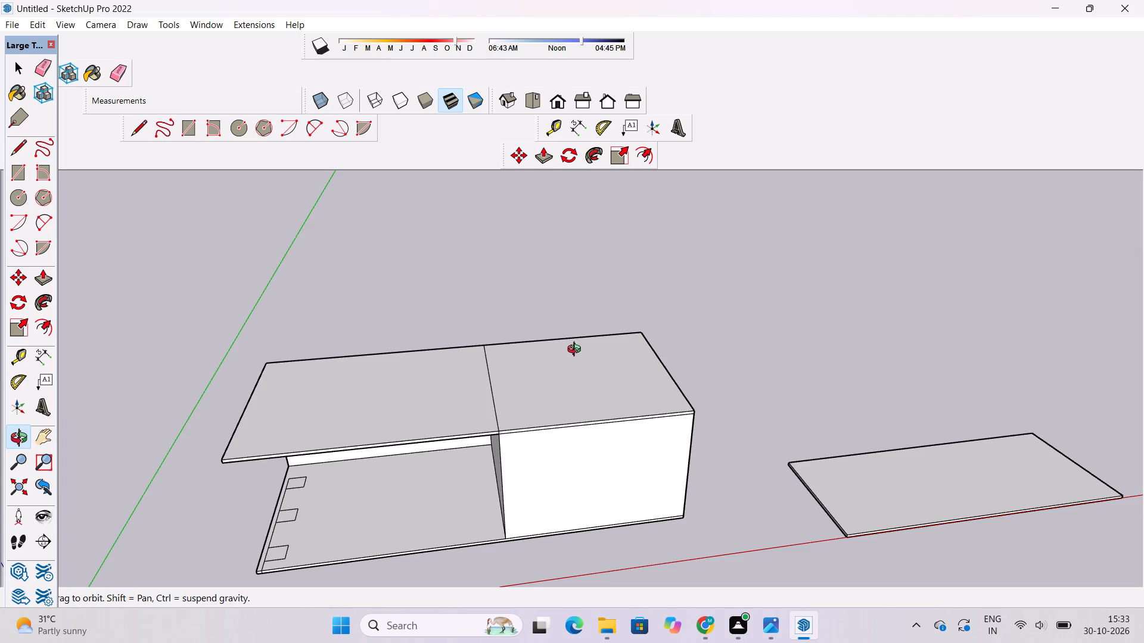
scroll(623, 370, down, 1)
shift+drag(647, 330, 663, 346)
drag(652, 373, 698, 345)
shift+drag(673, 407, 697, 311)
scroll(648, 337, up, 2)
scroll(684, 302, down, 3)
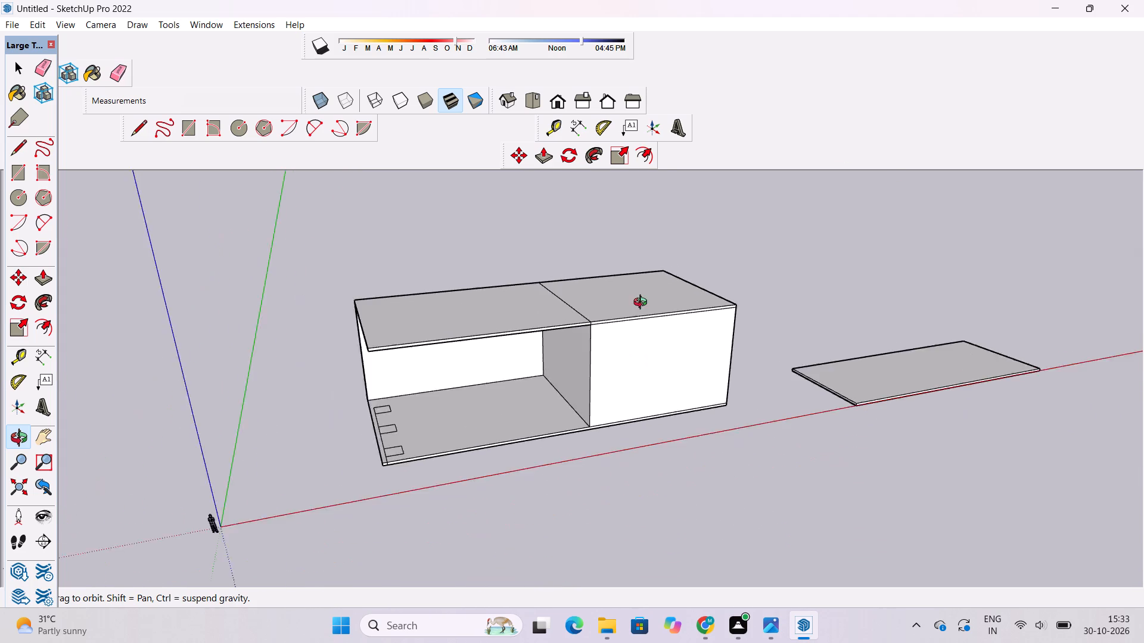
scroll(643, 304, down, 1)
shift+drag(642, 304, 627, 354)
scroll(627, 357, up, 2)
key(p)
click(630, 356)
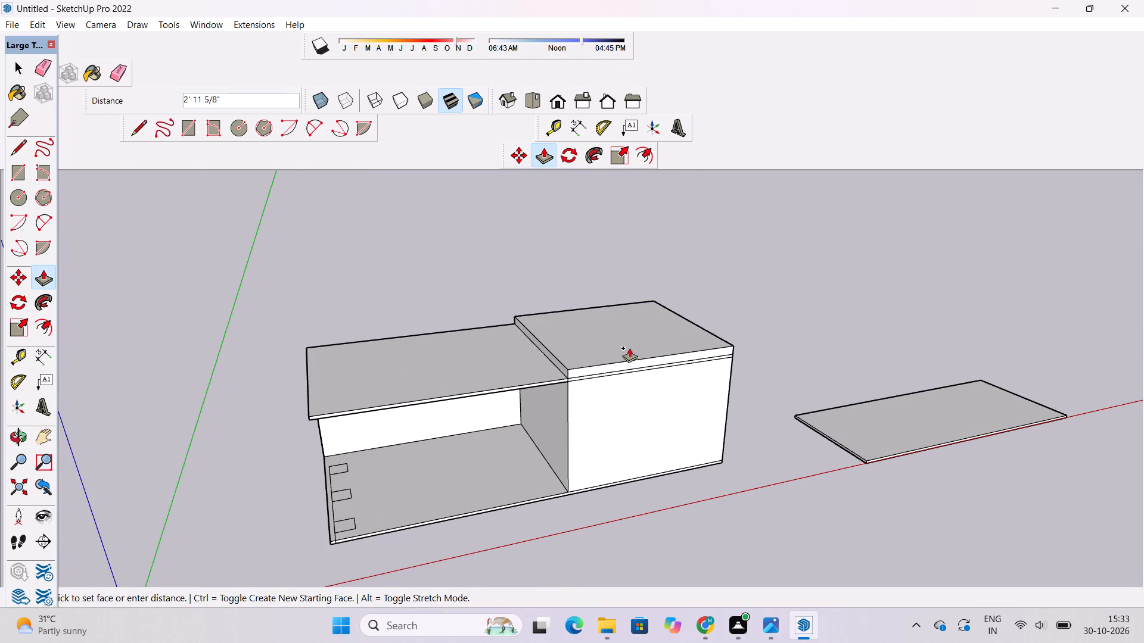
scroll(629, 348, down, 1)
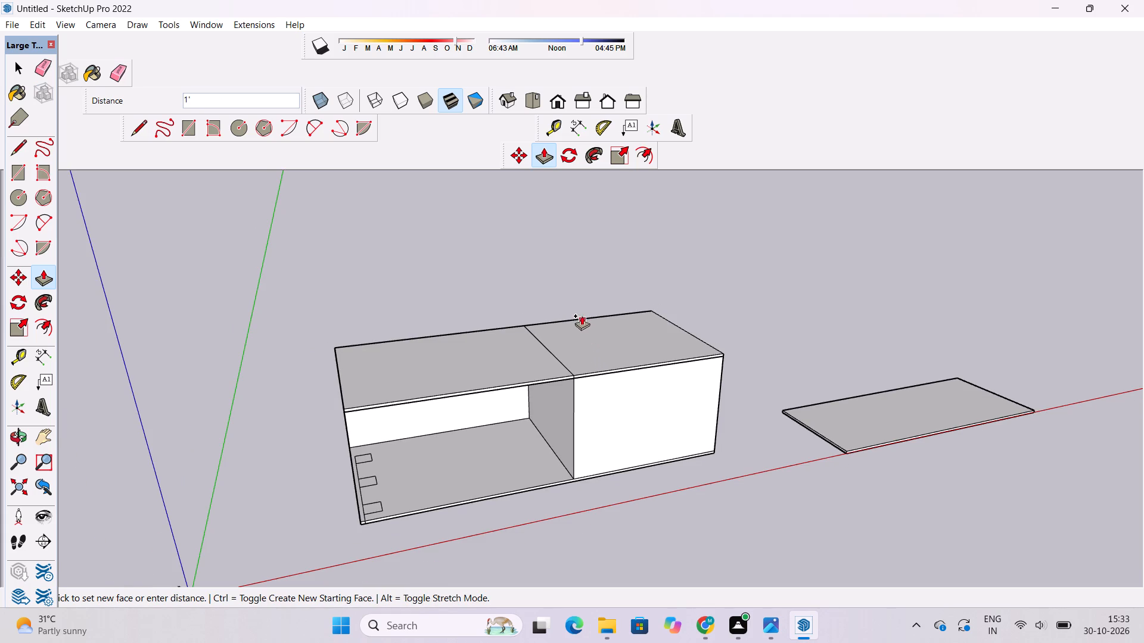
scroll(557, 319, down, 7)
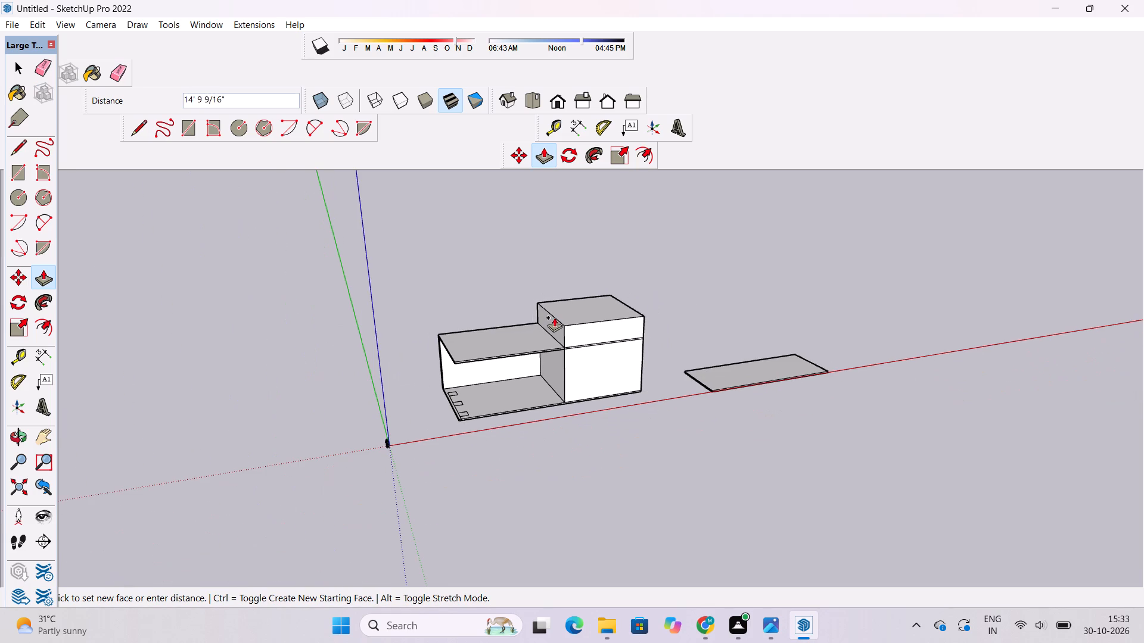
scroll(557, 304, up, 2)
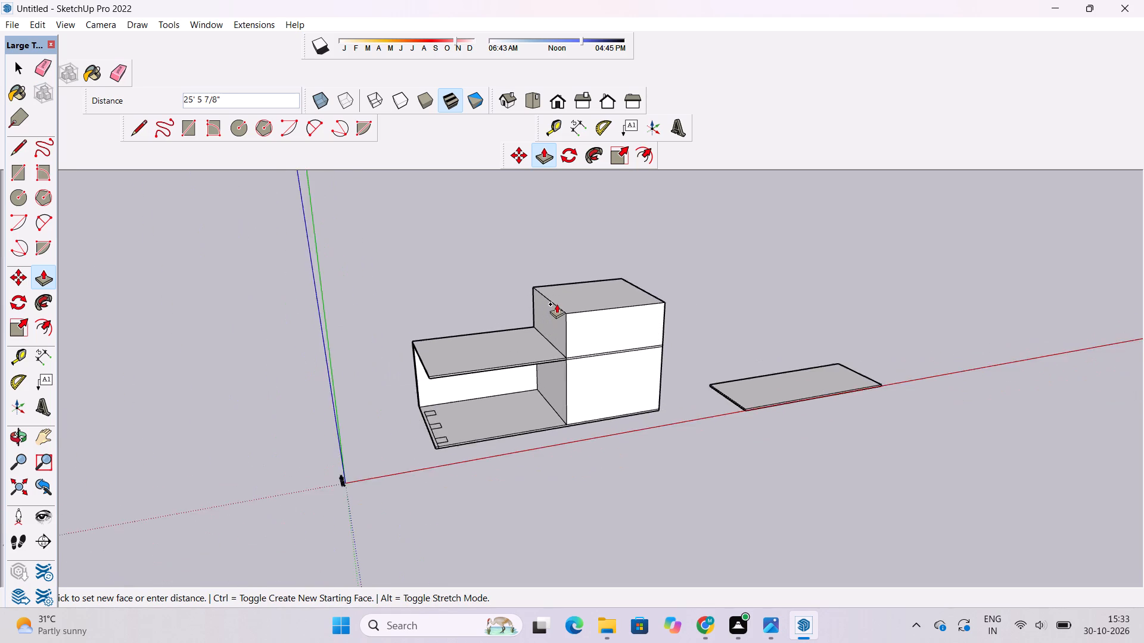
scroll(557, 304, up, 3)
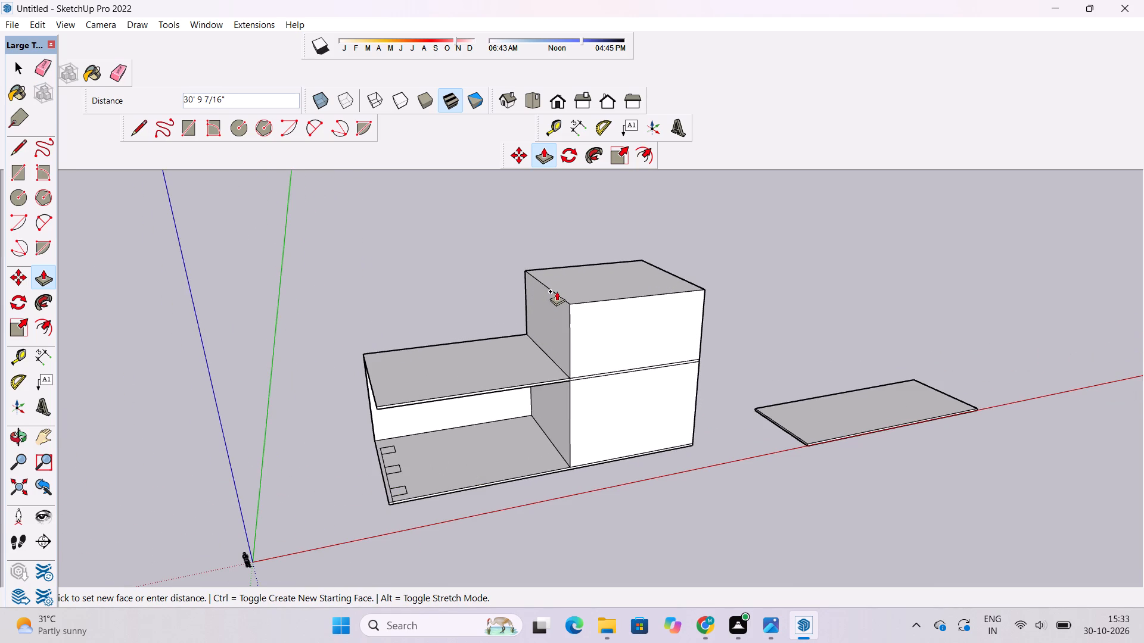
text(40')
key(Return)
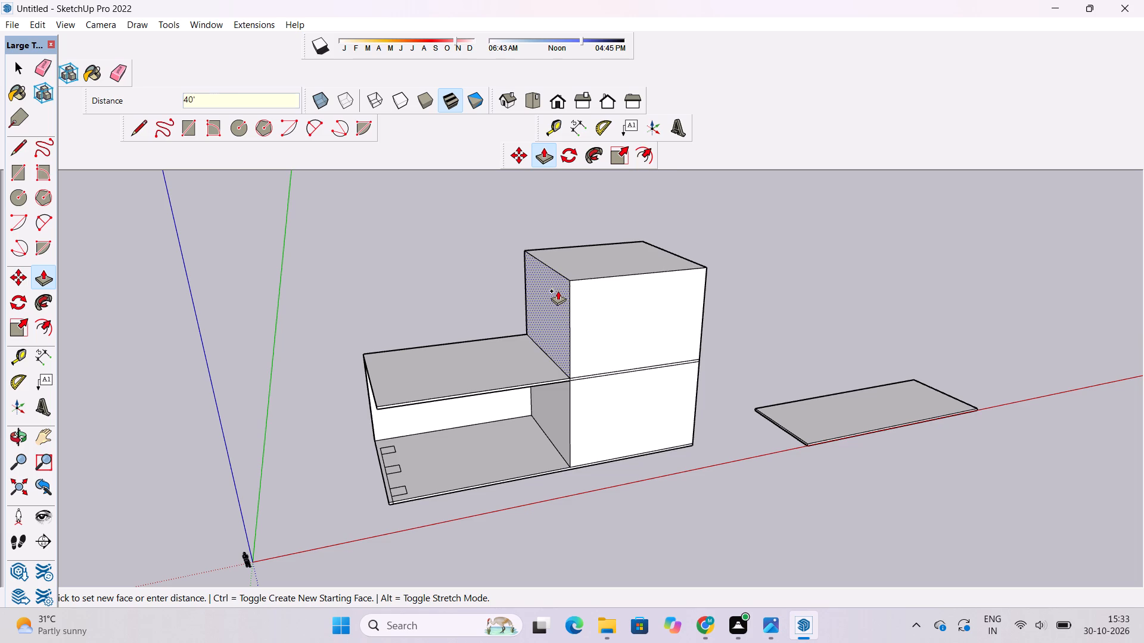
key(space)
Examine the raised upper block and the lower roof slab beside it from several angles.
text(o)
drag(626, 335, 508, 289)
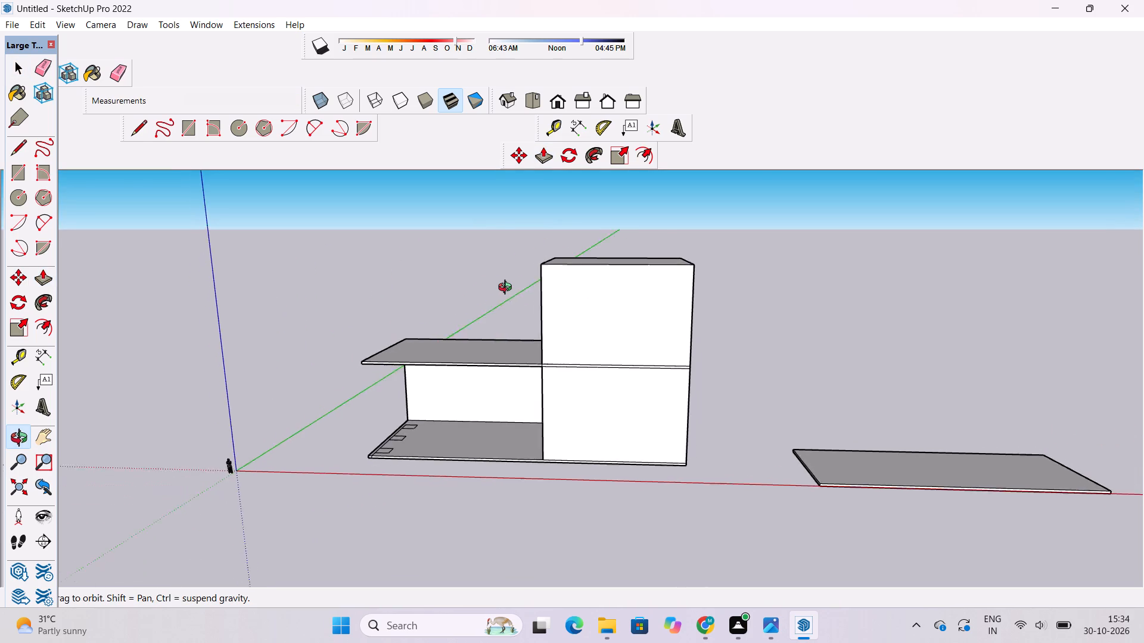
drag(508, 289, 489, 289)
drag(485, 289, 493, 306)
drag(494, 307, 570, 312)
drag(576, 304, 581, 298)
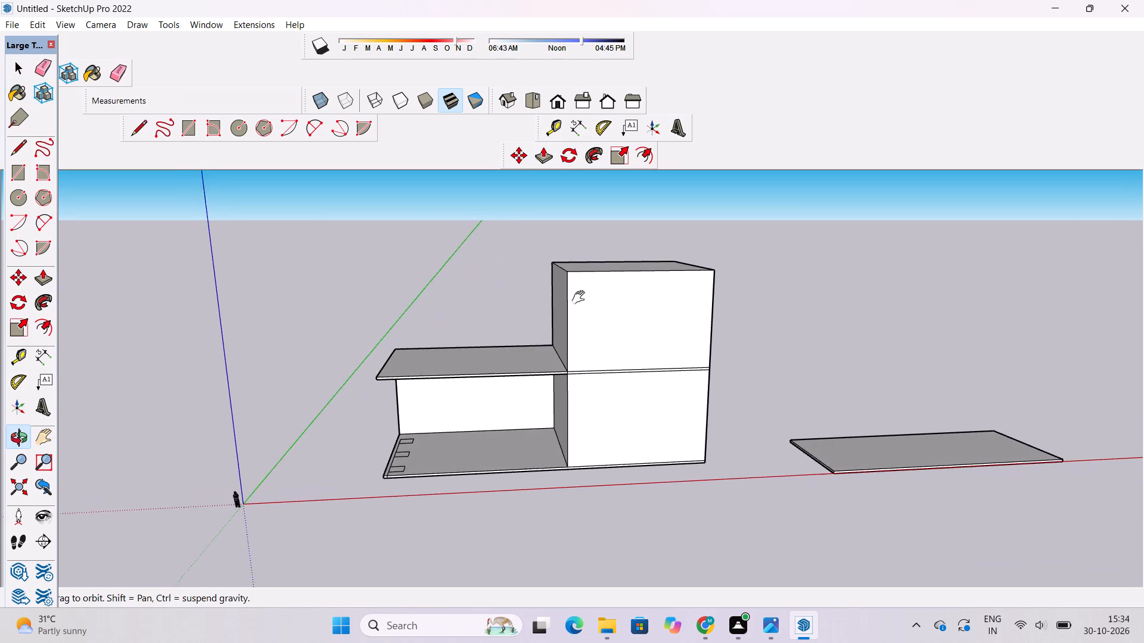
drag(581, 298, 607, 305)
drag(608, 305, 592, 298)
scroll(504, 338, up, 4)
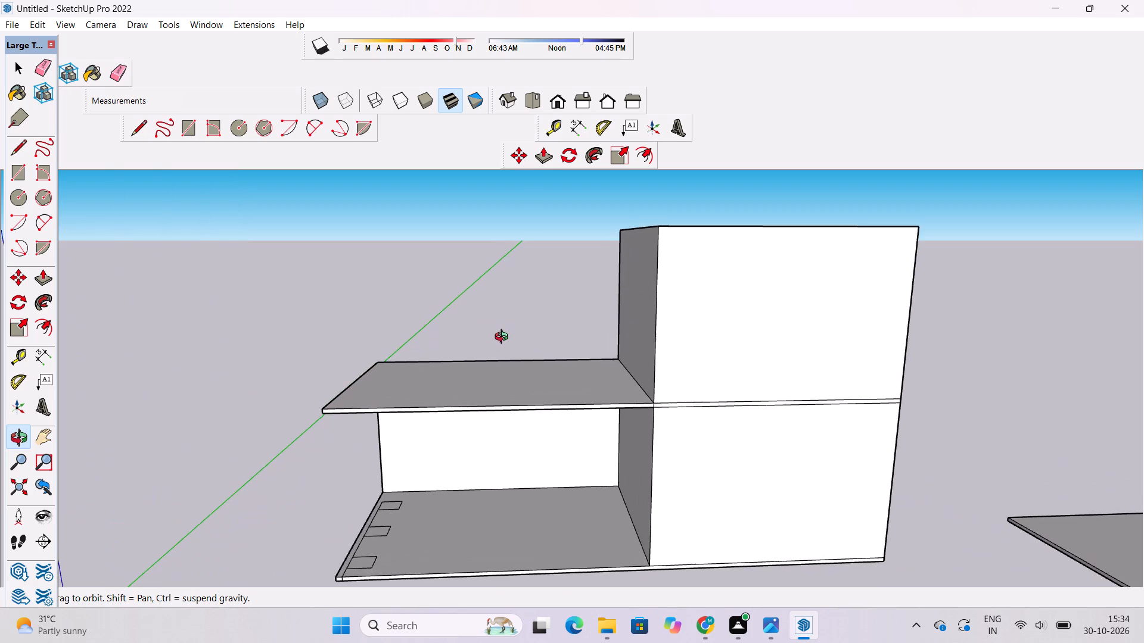
scroll(504, 338, up, 1)
scroll(503, 338, down, 5)
drag(488, 376, 397, 328)
drag(397, 330, 414, 359)
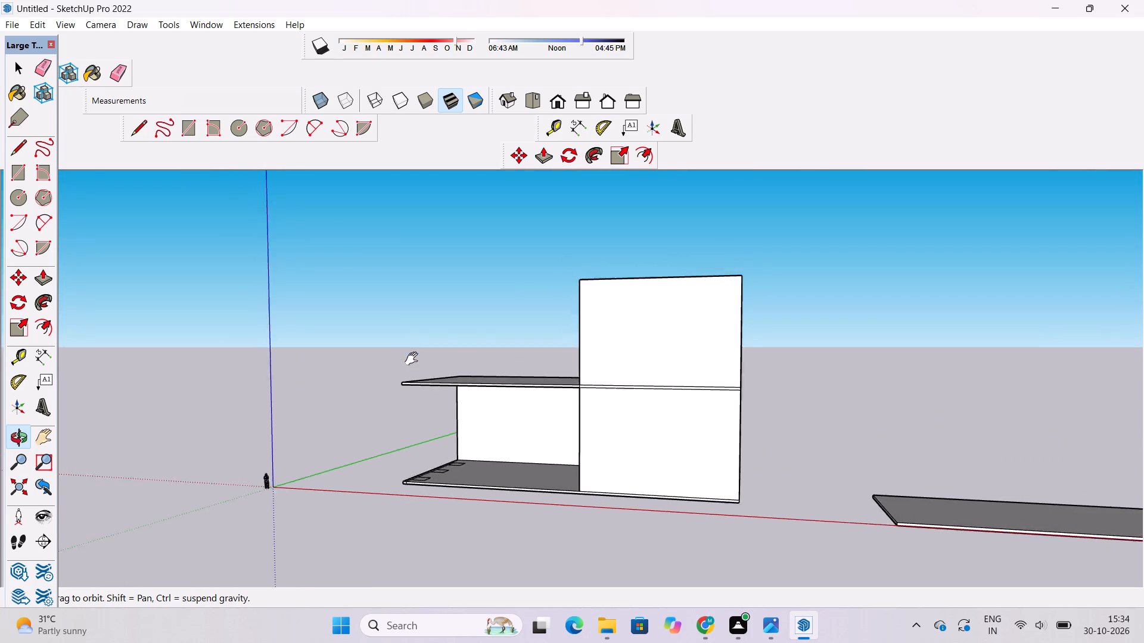
drag(414, 359, 415, 363)
shift+drag(416, 366, 500, 436)
drag(503, 437, 506, 407)
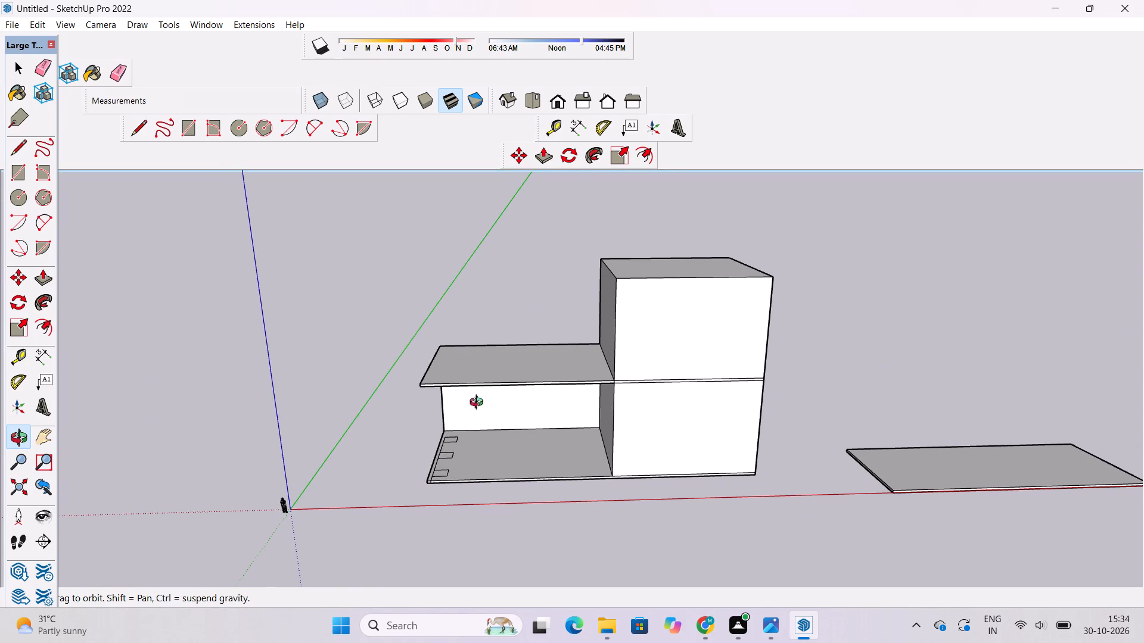
Examine the building's open end, including the base slab's end strip and three small rectangles.
scroll(404, 410, up, 3)
drag(404, 410, 633, 398)
shift+drag(537, 441, 542, 379)
scroll(526, 425, up, 3)
drag(518, 437, 471, 511)
drag(471, 510, 379, 501)
drag(456, 445, 480, 466)
drag(458, 480, 412, 488)
scroll(480, 464, up, 3)
drag(452, 465, 470, 494)
drag(470, 494, 520, 407)
drag(520, 407, 519, 414)
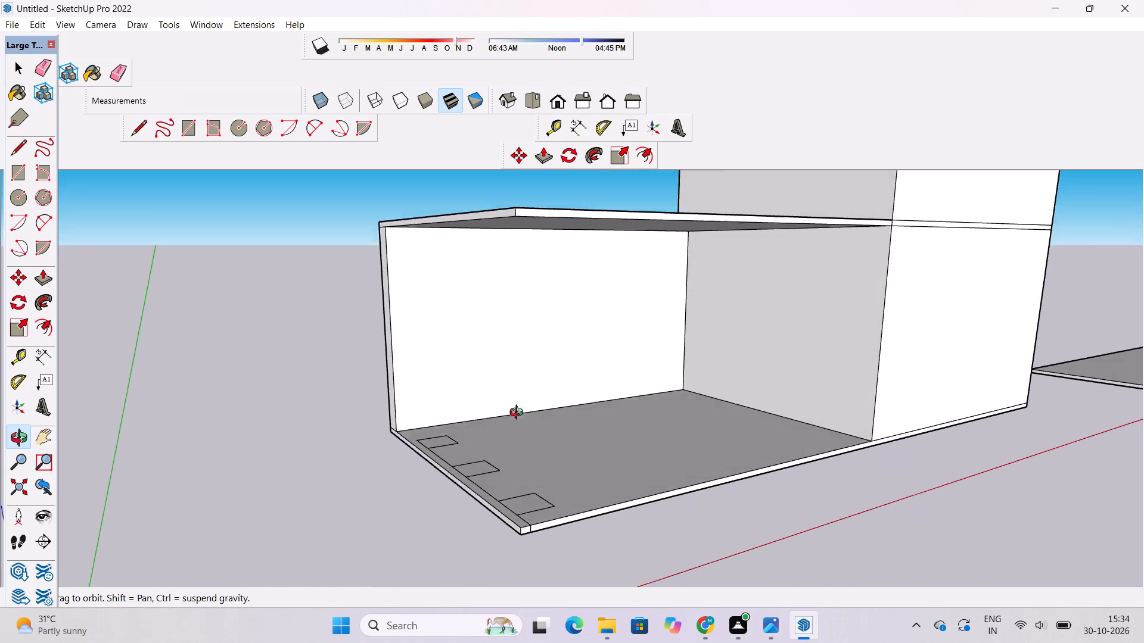
drag(519, 414, 511, 439)
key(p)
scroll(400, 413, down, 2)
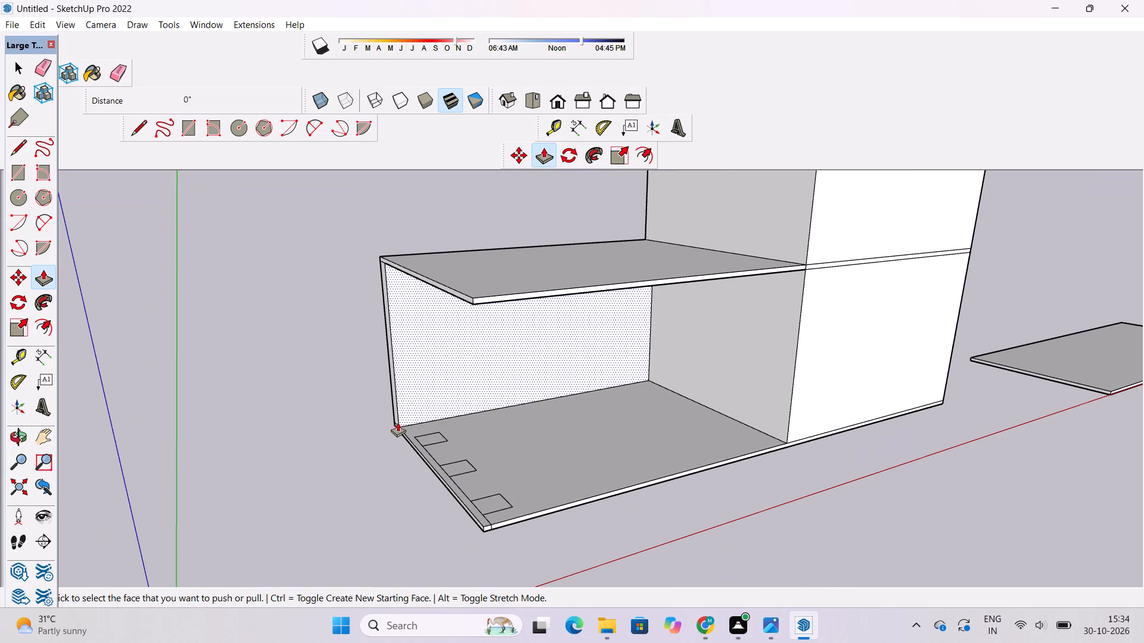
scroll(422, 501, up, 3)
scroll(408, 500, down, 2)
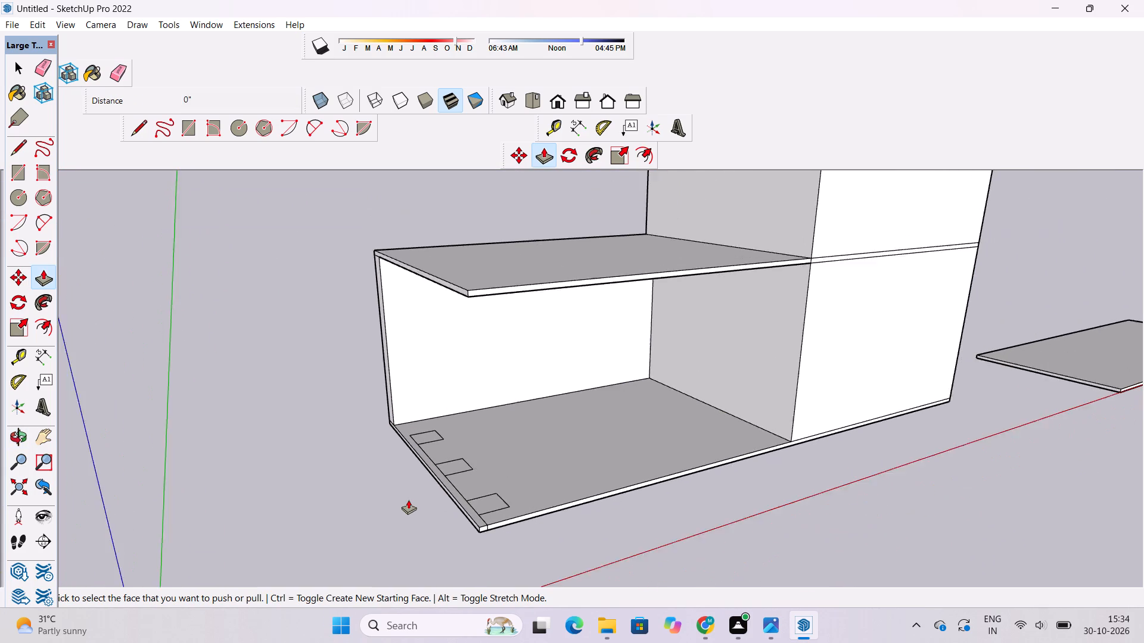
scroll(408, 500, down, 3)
Erase the leftover edges at the bottom and top of the side wall's end, where it meets the base and roof slabs.
key(o)
drag(546, 423, 479, 458)
drag(479, 458, 555, 410)
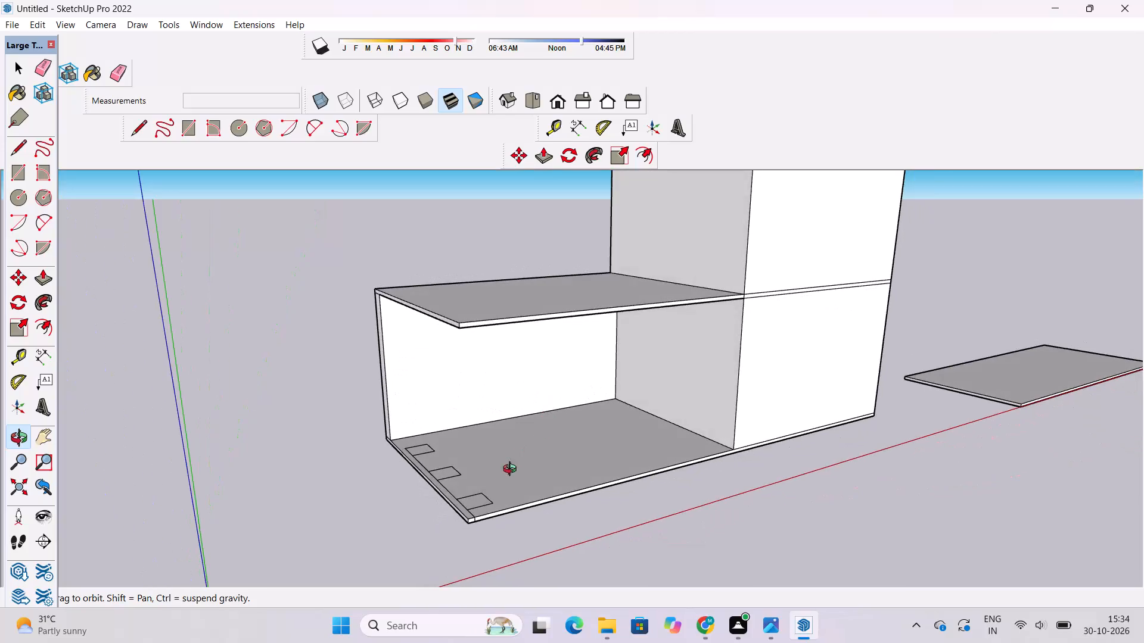
scroll(489, 506, up, 5)
shift+drag(437, 497, 447, 542)
drag(446, 542, 623, 514)
scroll(293, 471, up, 1)
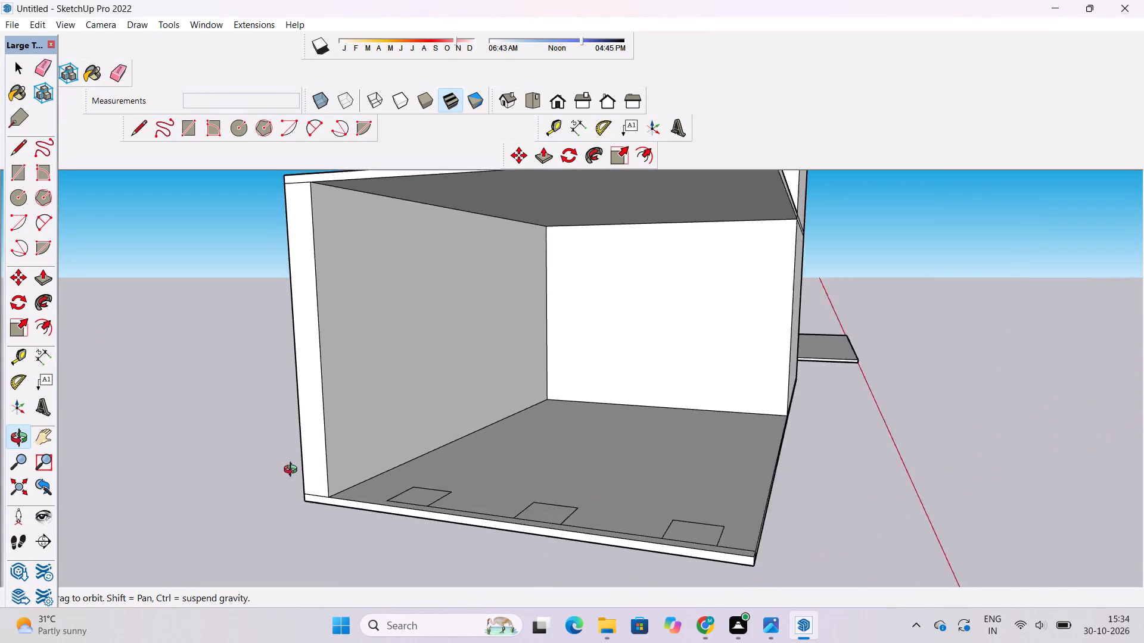
scroll(293, 471, up, 2)
key(e)
drag(317, 491, 322, 504)
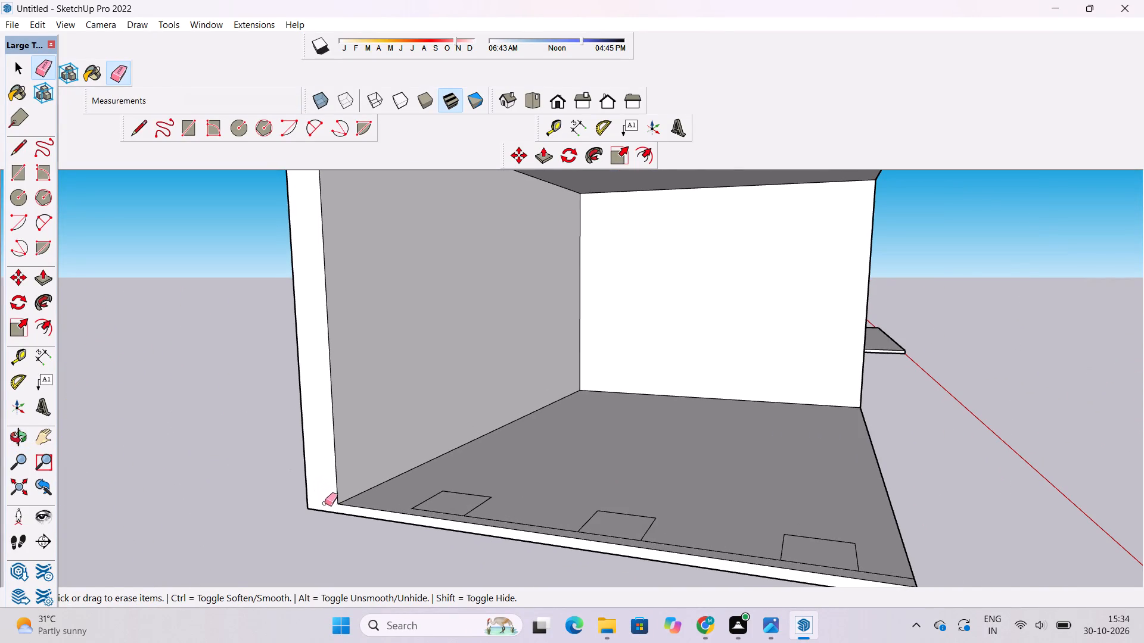
scroll(321, 529, down, 4)
scroll(315, 266, up, 3)
click(304, 218)
scroll(269, 256, down, 11)
Push/Pull the joined end face of the side wall and slabs inward by 1' 6", up to the small rectangles.
key(o)
drag(322, 367, 373, 299)
drag(373, 302, 299, 385)
scroll(304, 308, up, 3)
shift+drag(352, 287, 354, 370)
drag(358, 373, 328, 379)
shift+drag(335, 321, 353, 406)
drag(346, 397, 339, 356)
scroll(345, 357, up, 3)
shift+click(345, 357)
key(p)
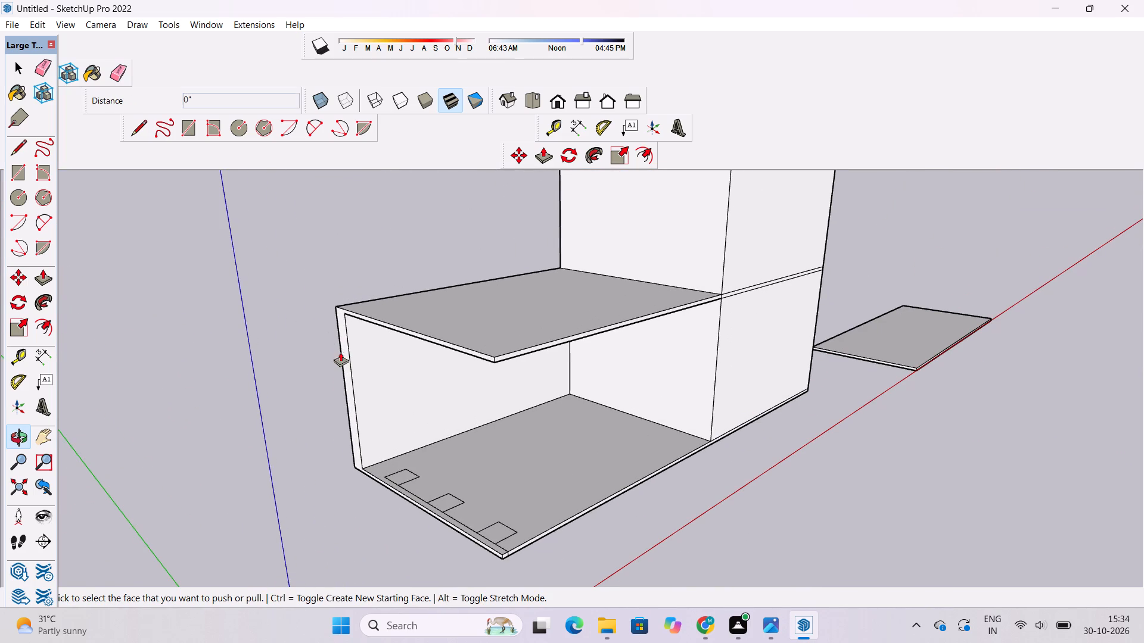
scroll(319, 348, down, 5)
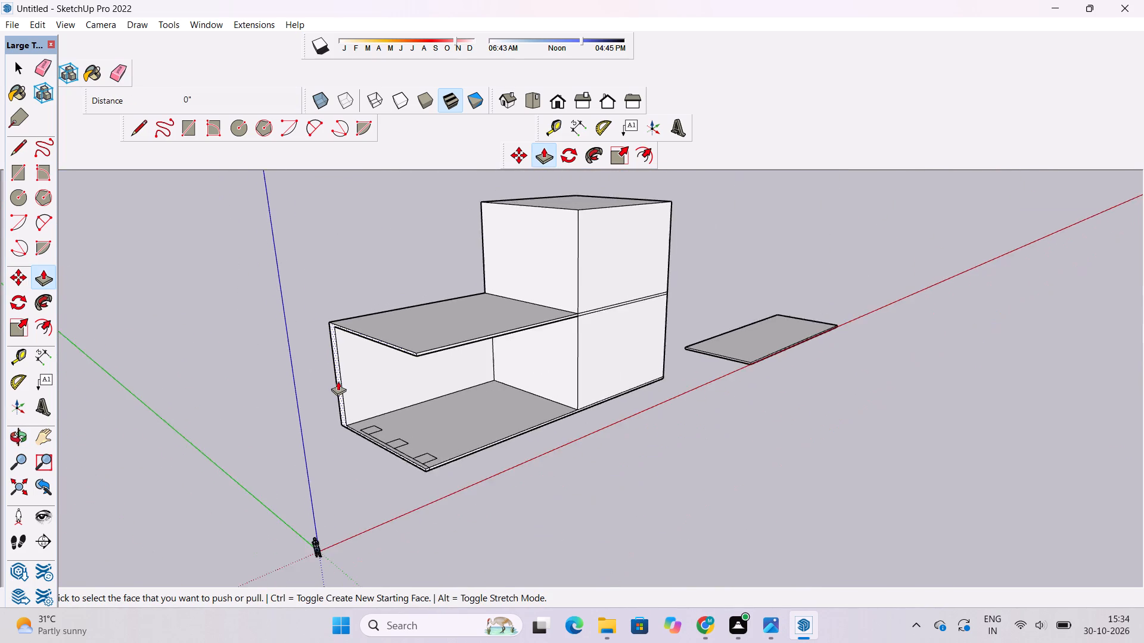
scroll(338, 381, up, 4)
click(338, 382)
scroll(338, 382, down, 1)
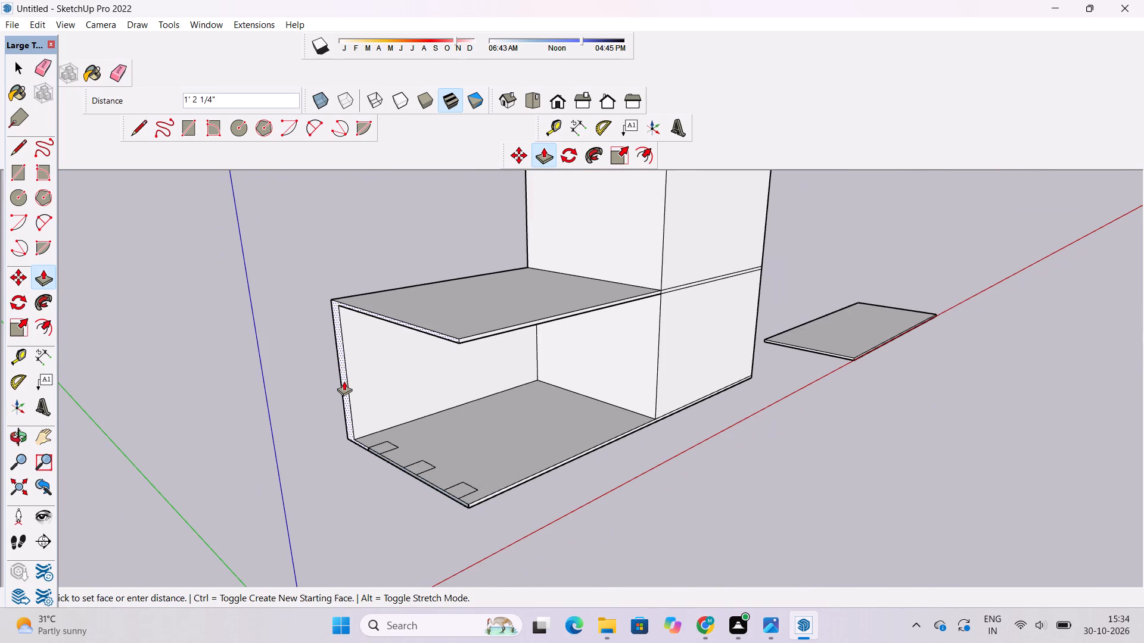
click(386, 461)
key(space)
Trace a line along the base slab's end edge from the first rectangle's corner toward the side wall to rebuild the end face.
text(o)
drag(122, 505, 258, 514)
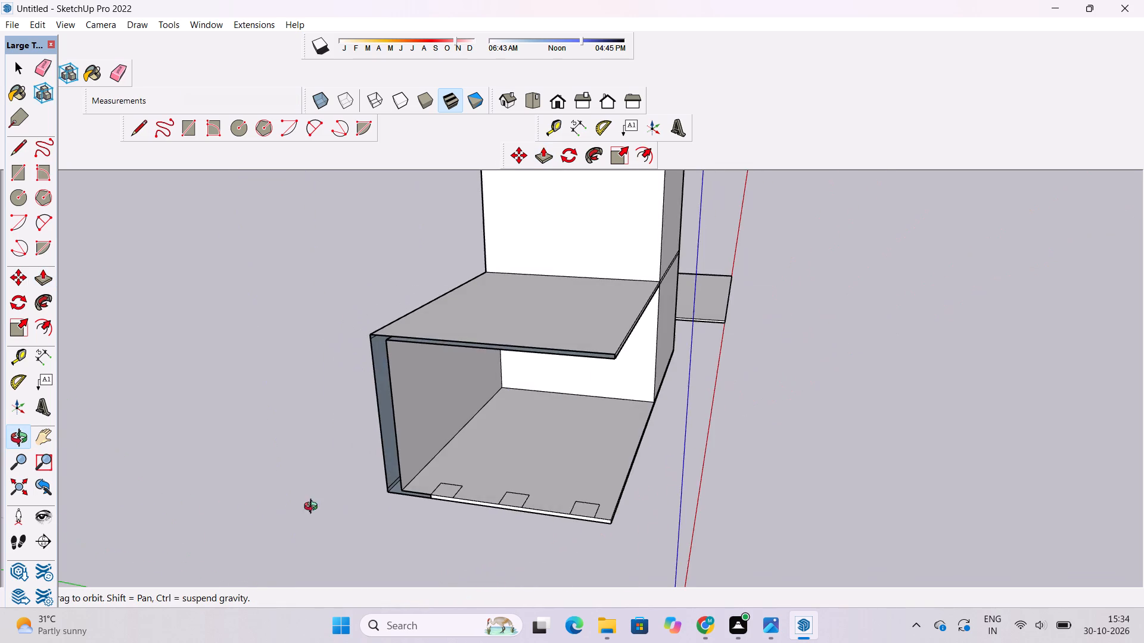
scroll(397, 516, up, 8)
shift+drag(433, 500, 408, 526)
drag(406, 527, 408, 518)
key(l)
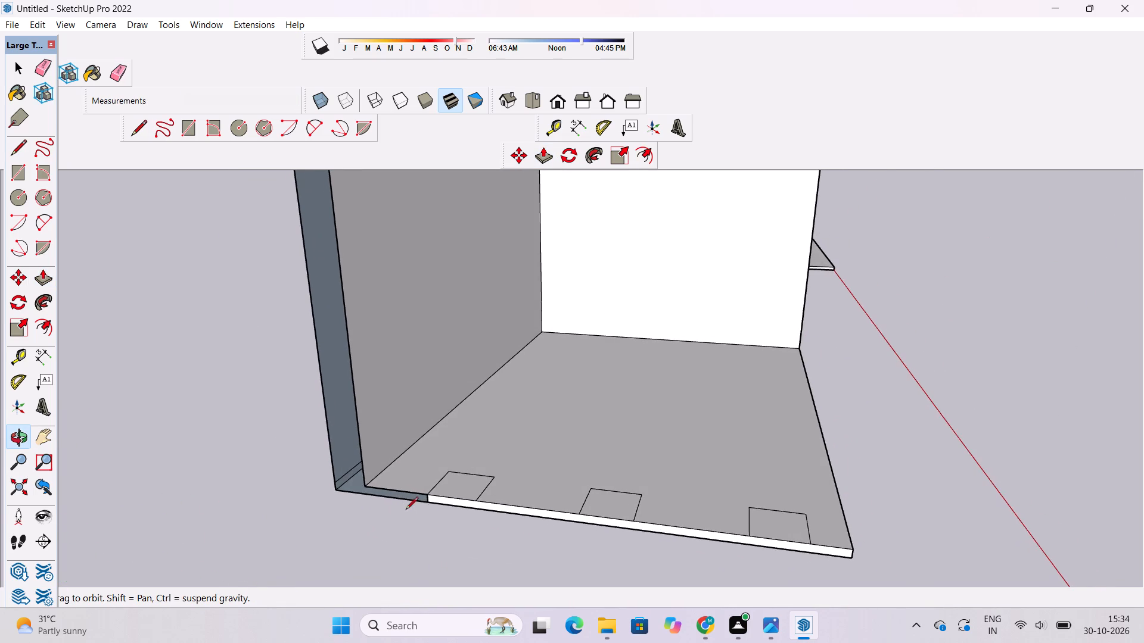
scroll(425, 510, up, 16)
click(431, 448)
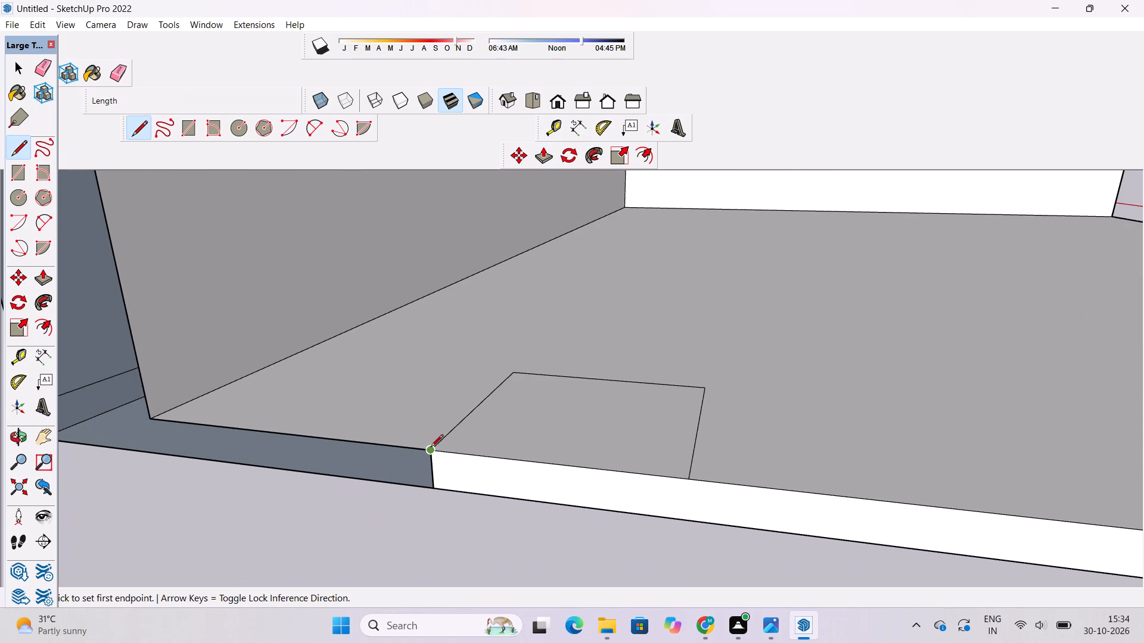
click(408, 445)
scroll(396, 501, down, 11)
key(space)
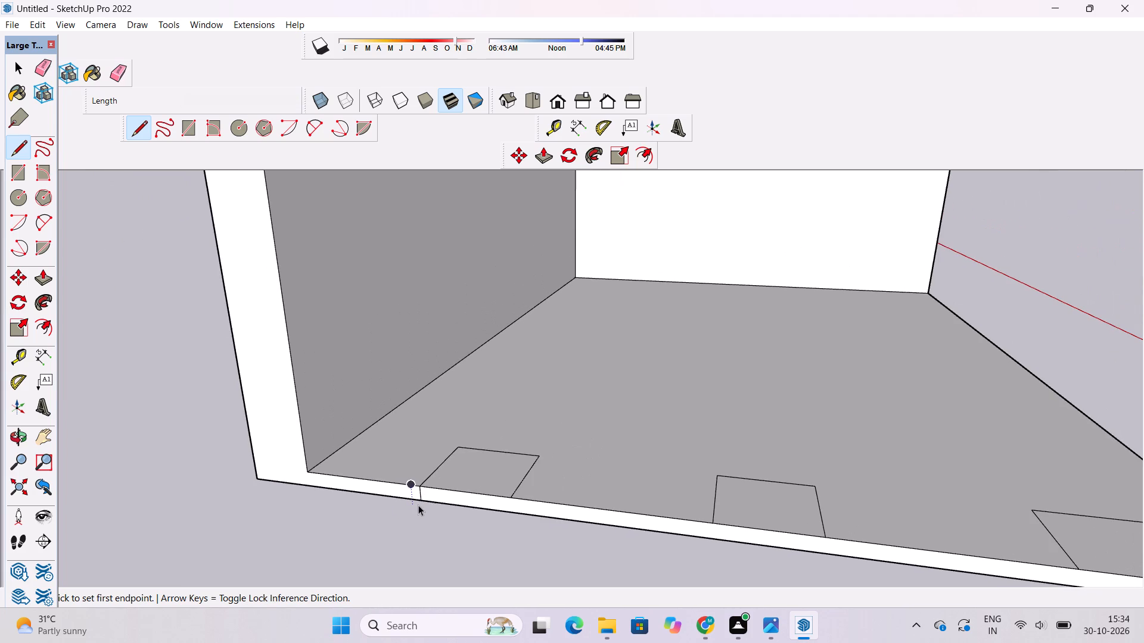
Erase the short vertical edge on the base slab's end face below the first rectangle's corner.
text(e)
scroll(421, 504, up, 8)
drag(425, 488, 417, 481)
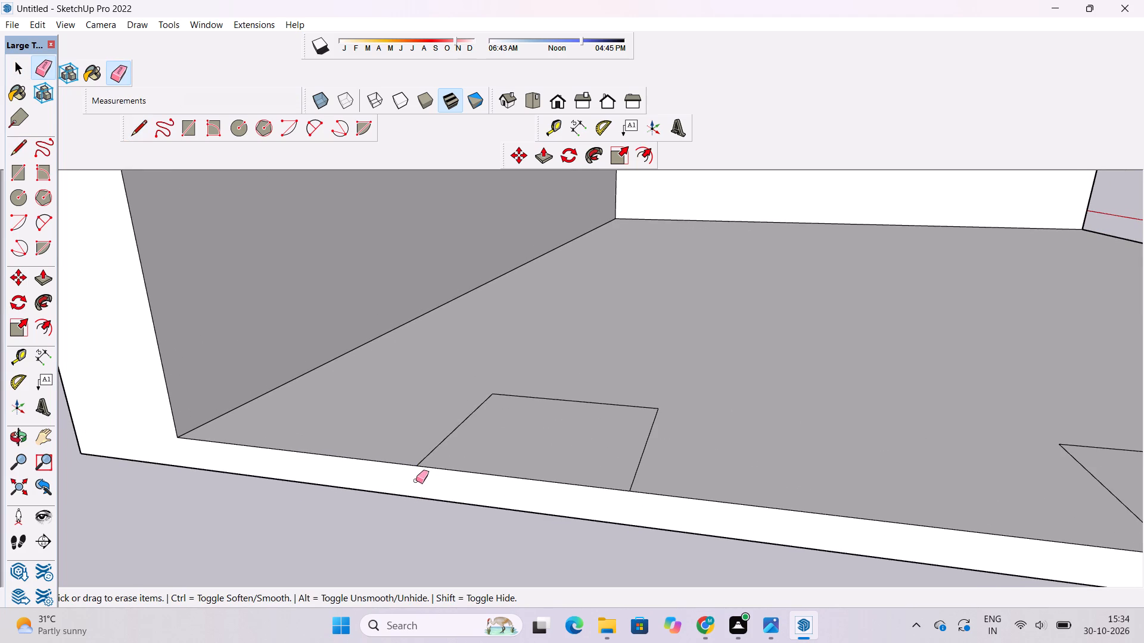
scroll(416, 480, down, 1)
key(space)
Examine the building's open end, its block sides and the detached slab from several angles.
text(o)
scroll(443, 460, down, 18)
drag(750, 489, 720, 489)
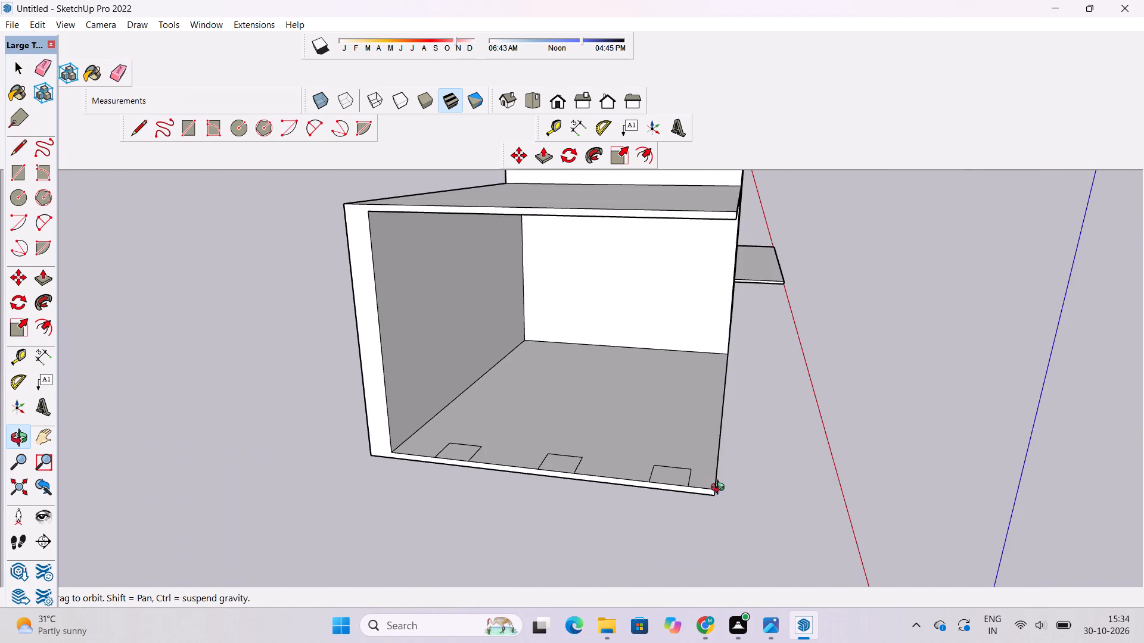
drag(720, 489, 576, 504)
scroll(541, 504, down, 5)
shift+drag(541, 511, 548, 552)
drag(577, 544, 462, 517)
shift+drag(459, 464, 489, 409)
drag(493, 405, 434, 429)
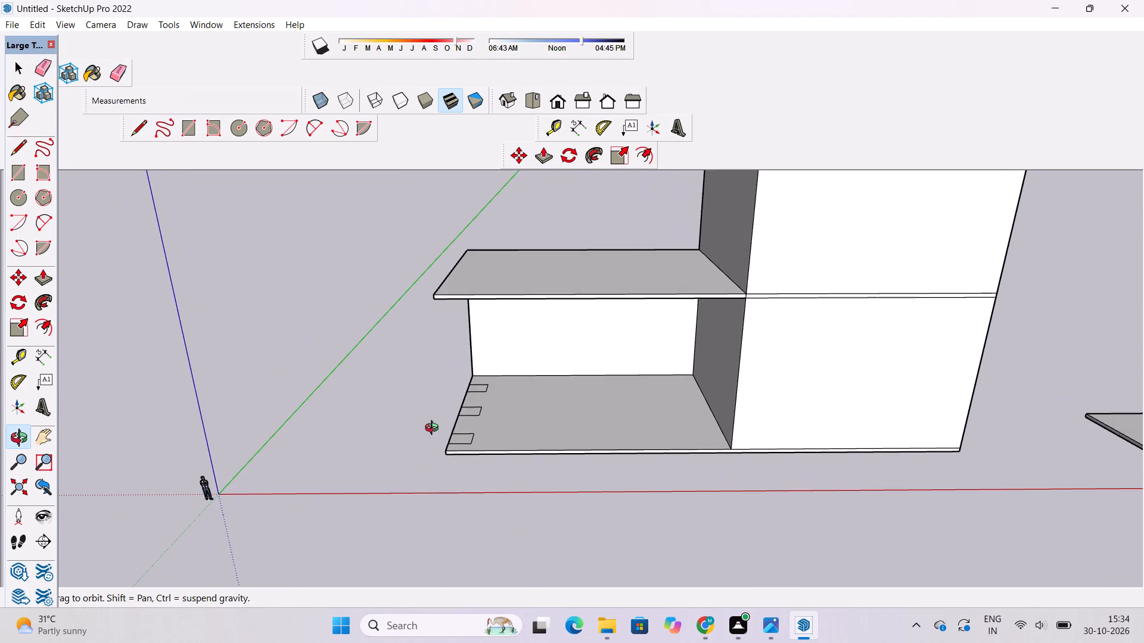
shift+drag(518, 357, 529, 379)
drag(536, 394, 514, 419)
scroll(534, 417, down, 6)
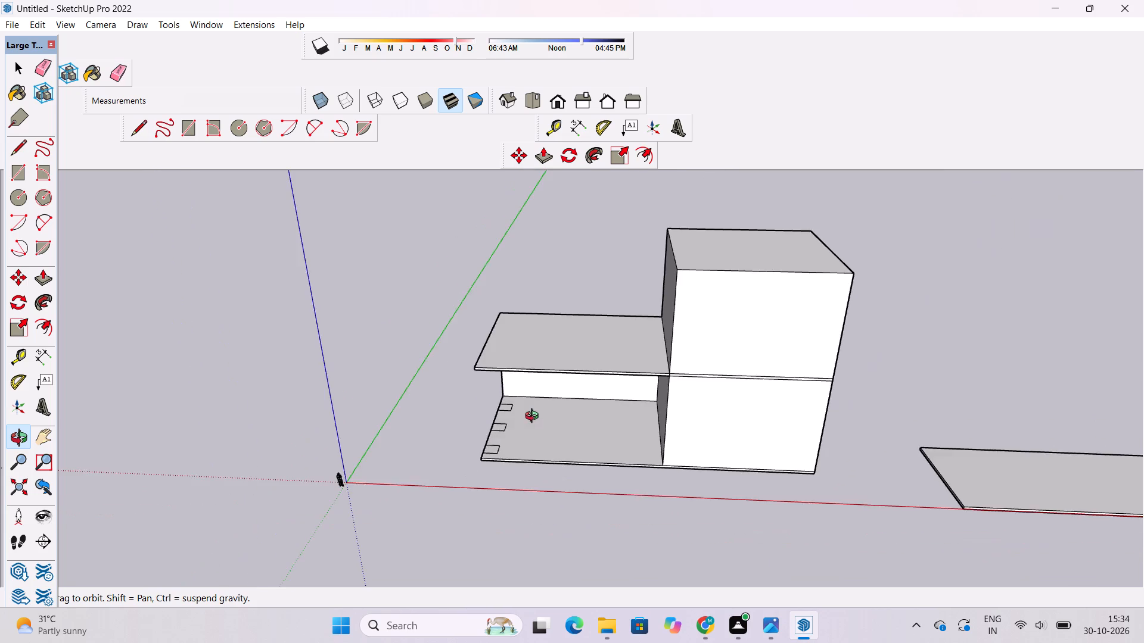
drag(537, 422, 565, 442)
scroll(531, 375, up, 2)
scroll(651, 378, down, 2)
shift+drag(658, 378, 664, 403)
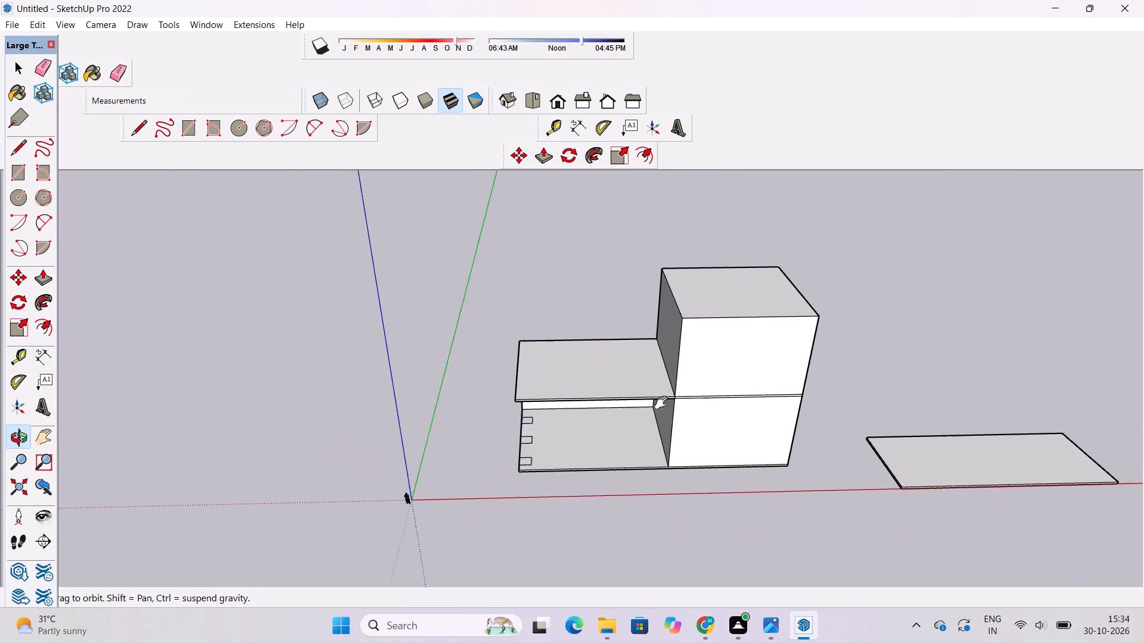
shift+drag(664, 403, 664, 418)
drag(665, 422, 641, 338)
shift+drag(674, 335, 567, 333)
shift+scroll(574, 333, down, 5)
shift+drag(695, 389, 610, 386)
shift+drag(797, 448, 589, 421)
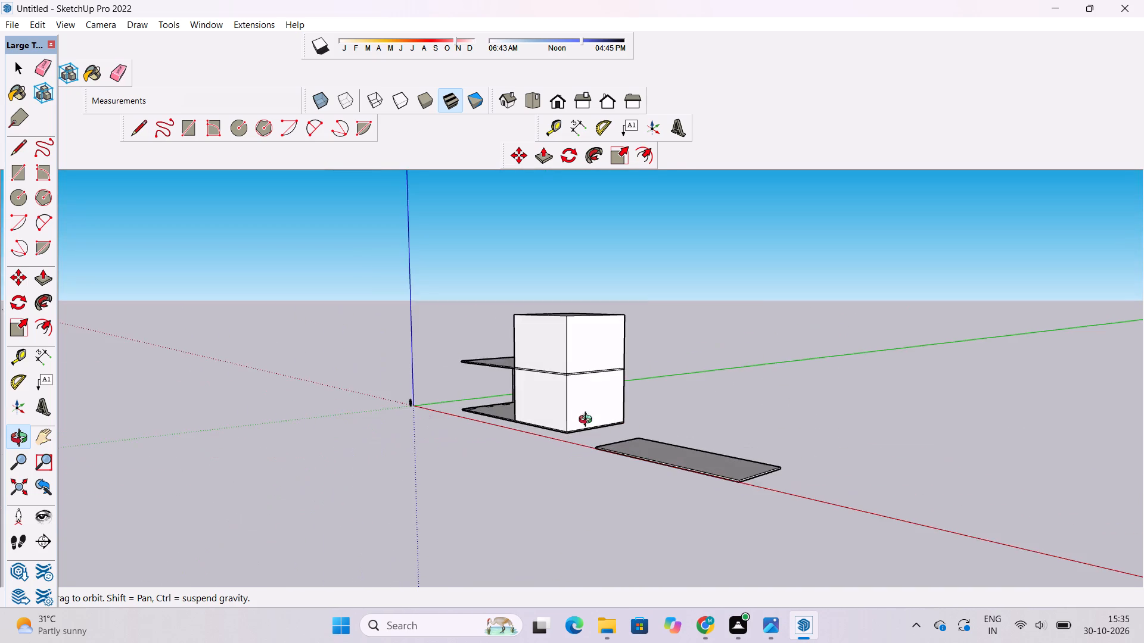
Copy the detached slab from its bottom corner onto the matching top corner of the upper block.
scroll(714, 436, up, 4)
drag(726, 454, 683, 447)
key(space)
click(685, 479)
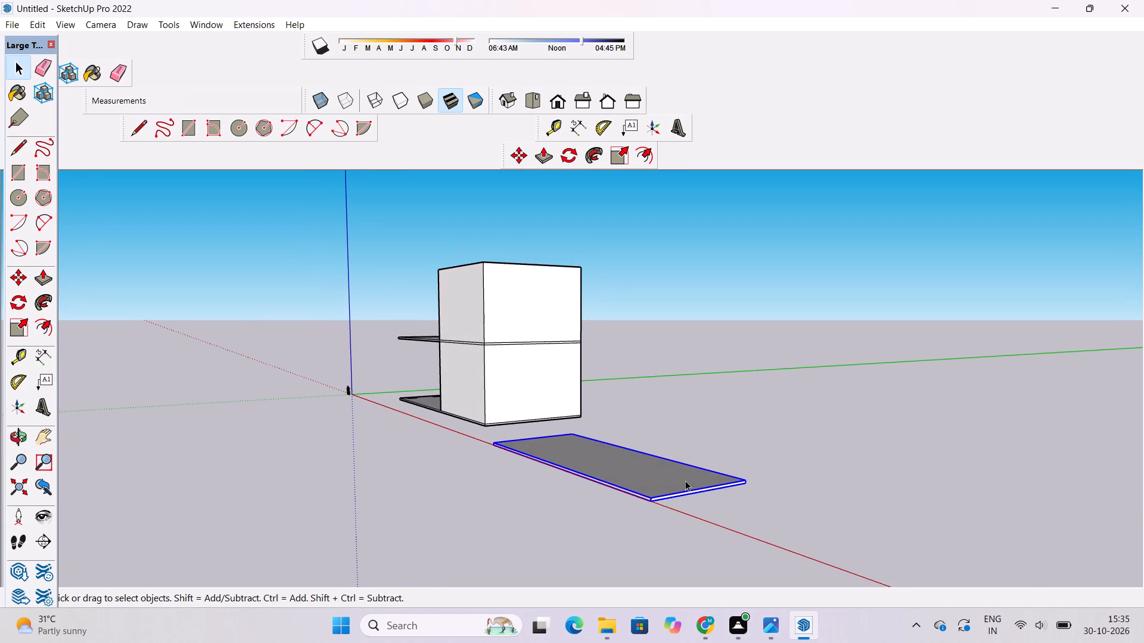
key(m)
scroll(747, 491, up, 14)
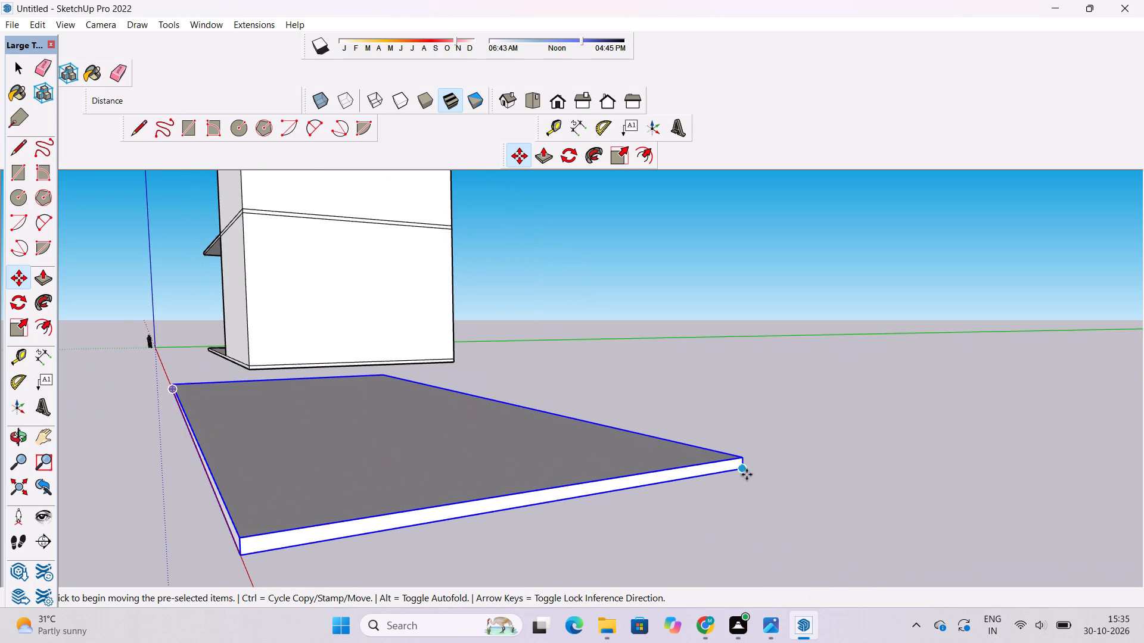
click(745, 470)
scroll(753, 491, down, 15)
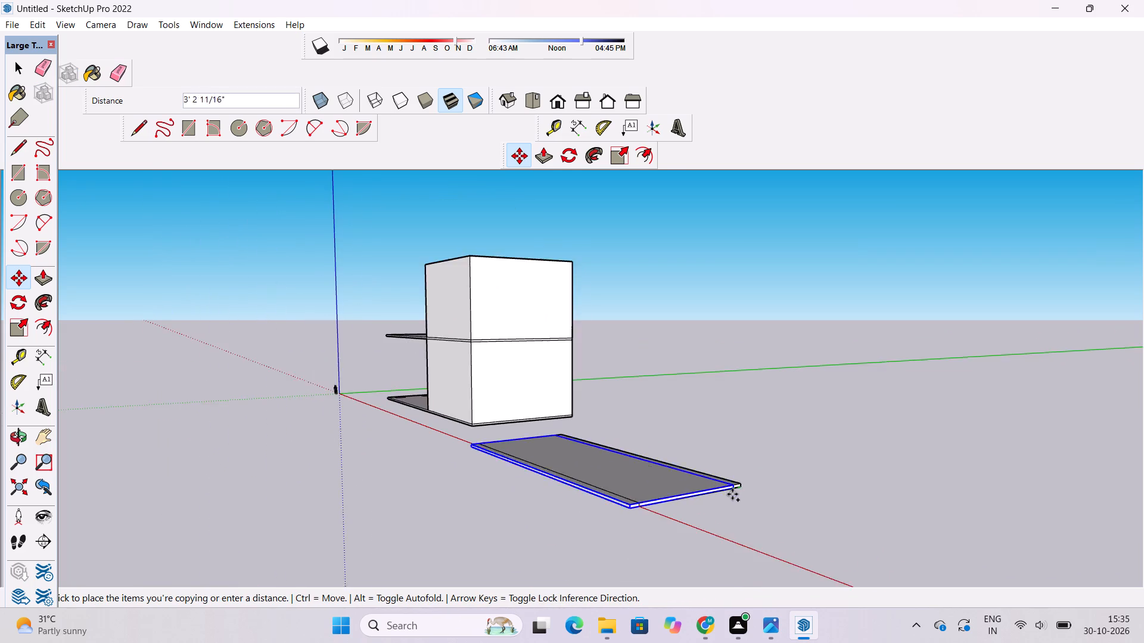
scroll(732, 494, down, 2)
scroll(590, 255, up, 15)
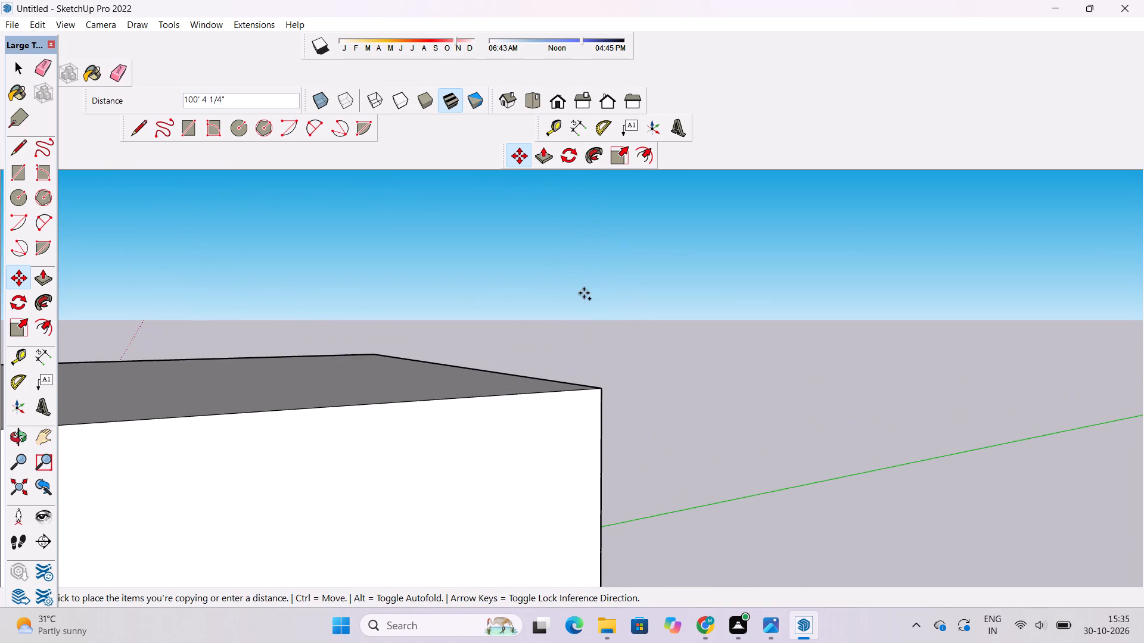
click(605, 389)
key(space)
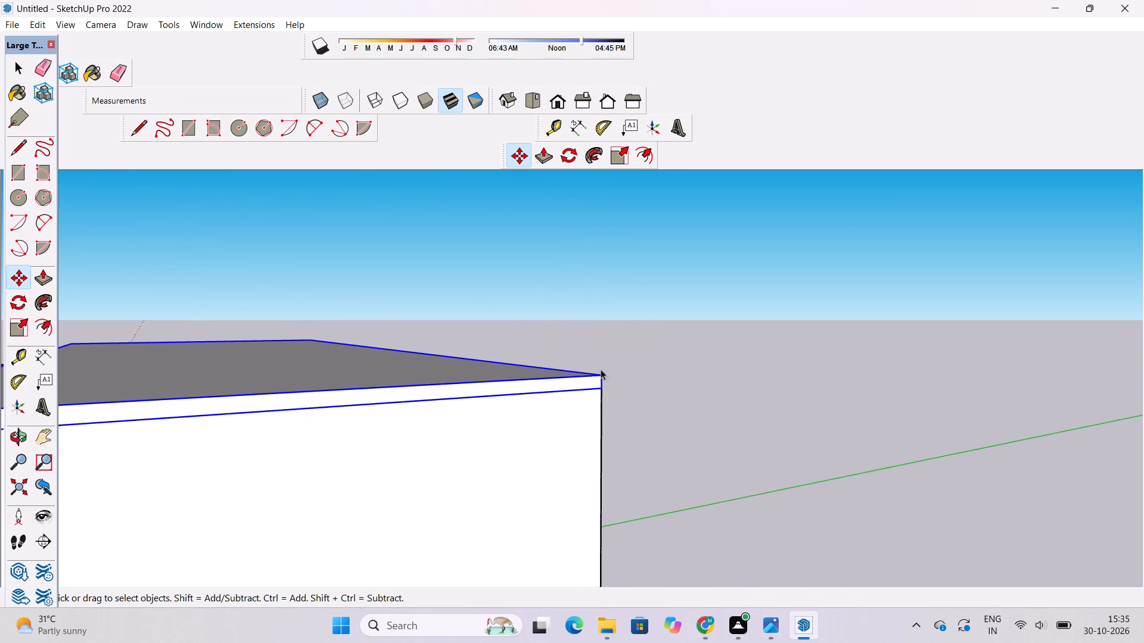
Explode the copied slab group on top of the upper block.
right_click(531, 388)
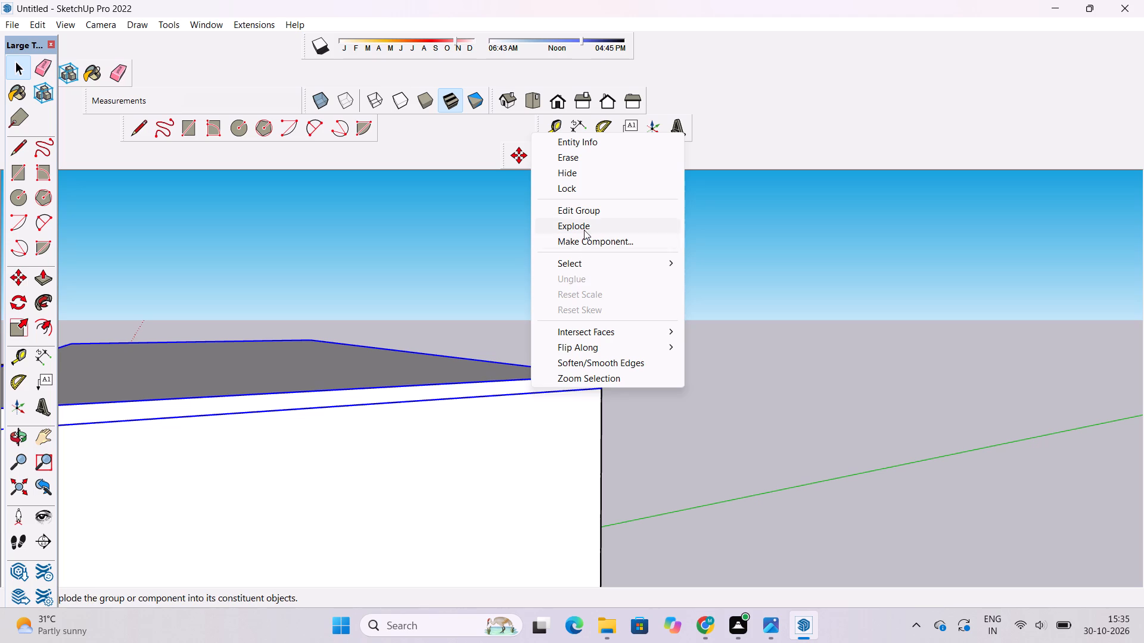
click(585, 226)
click(640, 270)
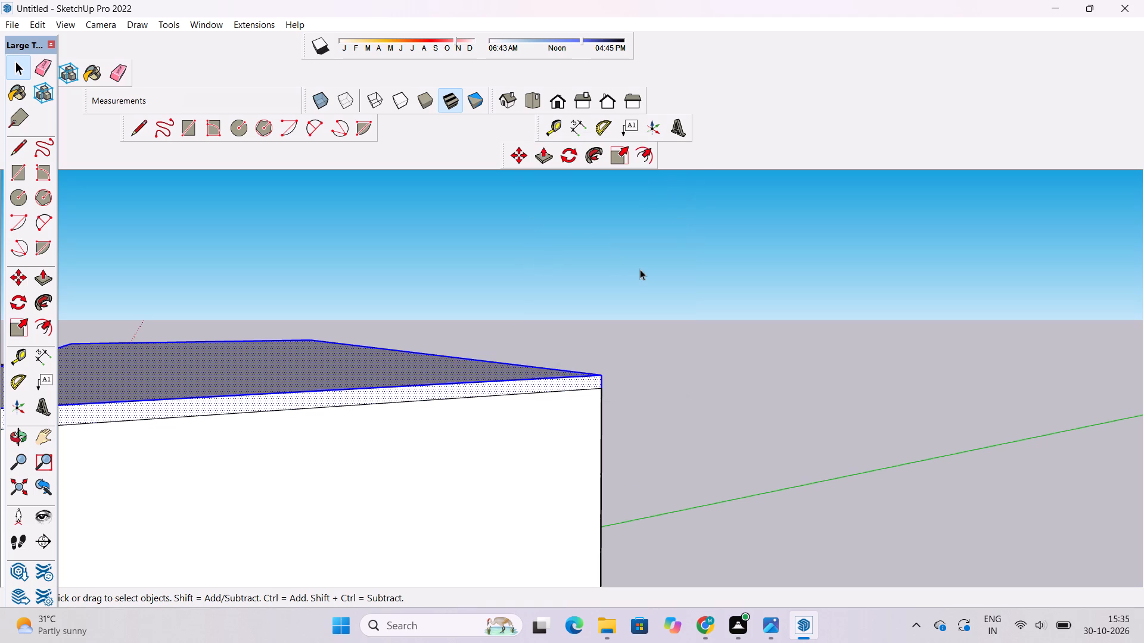
Push/Pull the top slab's long side face outward until it is flush with the upper block's exposed top corner.
key(o)
scroll(640, 269, down, 4)
drag(574, 361, 717, 391)
scroll(704, 382, down, 4)
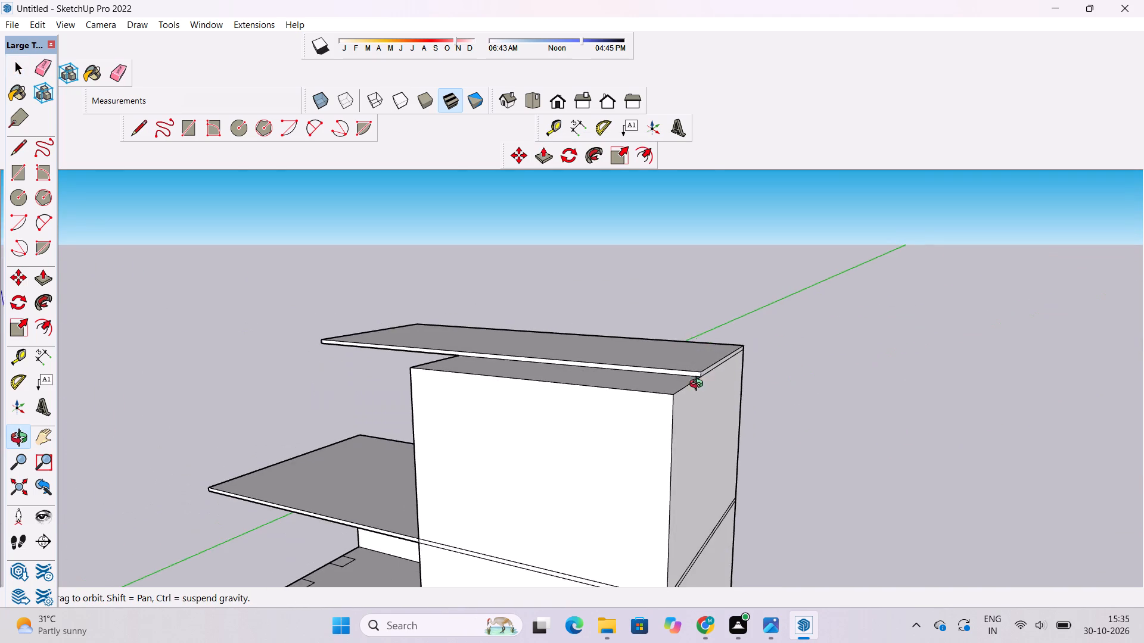
drag(721, 393, 545, 436)
scroll(526, 423, up, 3)
shift+drag(519, 414, 717, 373)
scroll(694, 407, up, 3)
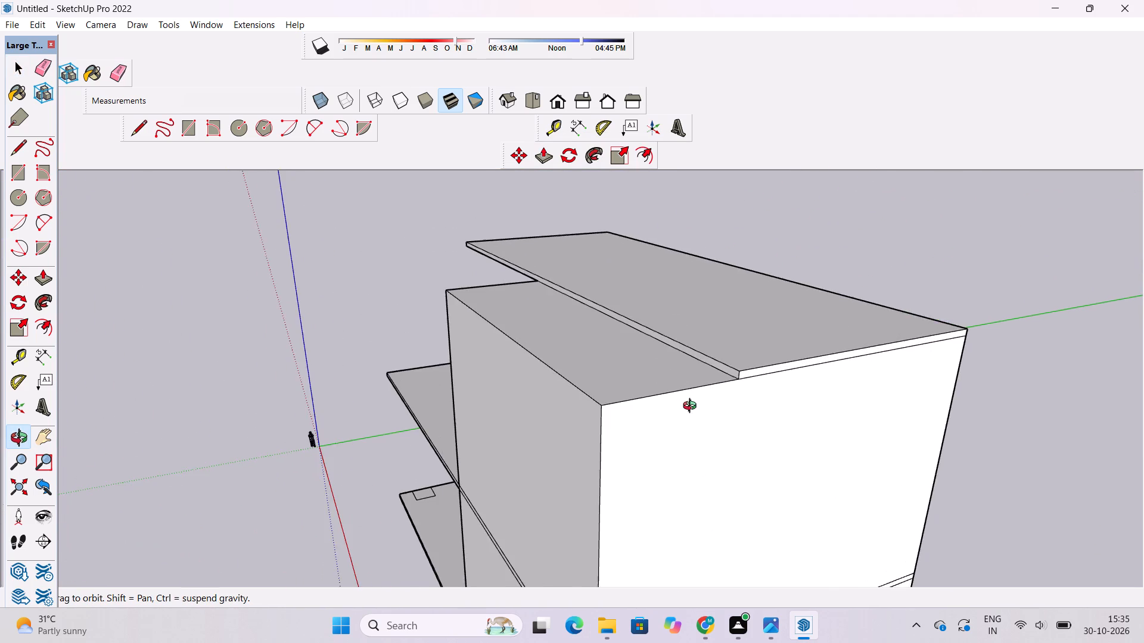
shift+drag(702, 375, 753, 309)
drag(753, 309, 769, 349)
scroll(772, 350, up, 1)
shift+drag(766, 347, 723, 364)
drag(728, 364, 778, 351)
shift+drag(782, 344, 767, 366)
drag(766, 362, 766, 352)
key(p)
click(773, 339)
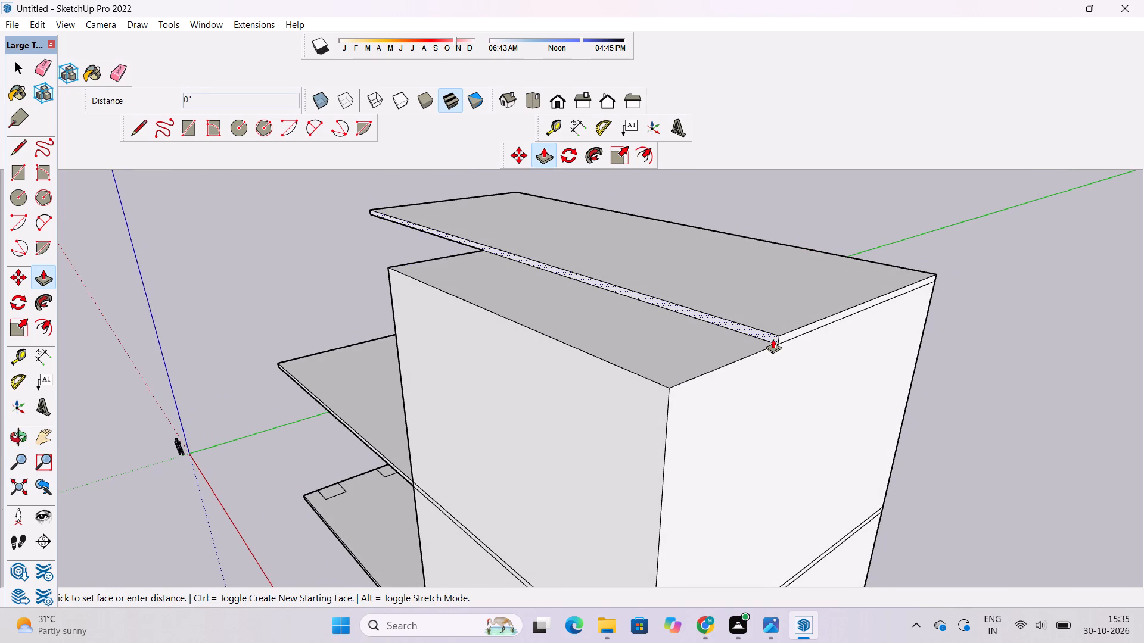
scroll(773, 339, down, 3)
click(697, 380)
key(space)
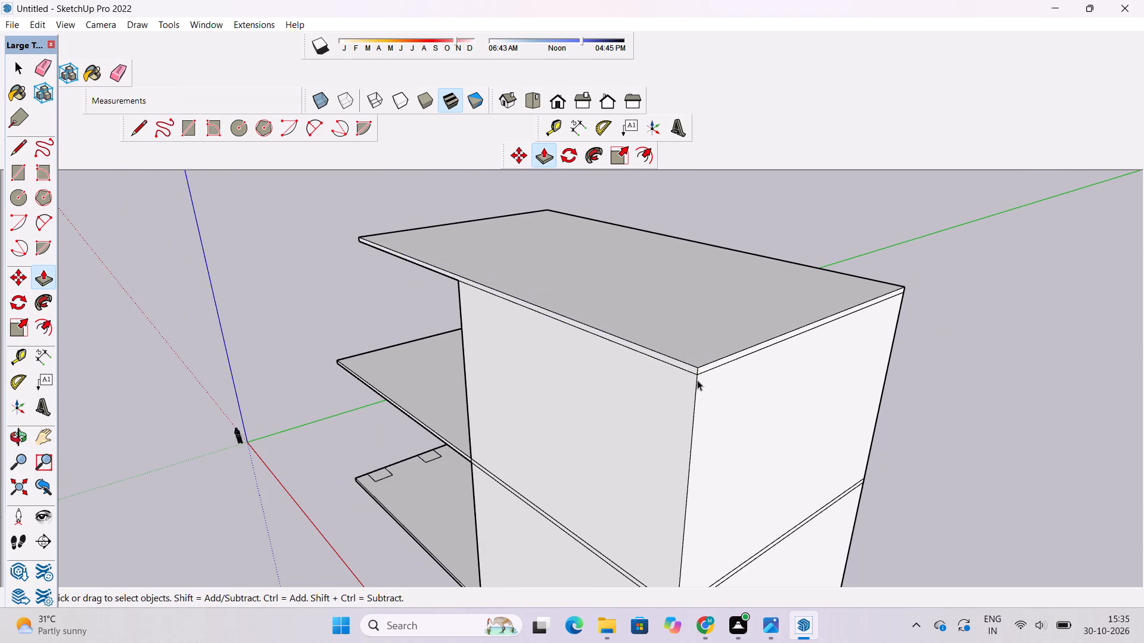
Push/Pull the top slab's free end face outward by 28', aligning it with the middle slab's end corner.
text(o)
drag(679, 385, 818, 305)
scroll(830, 295, down, 4)
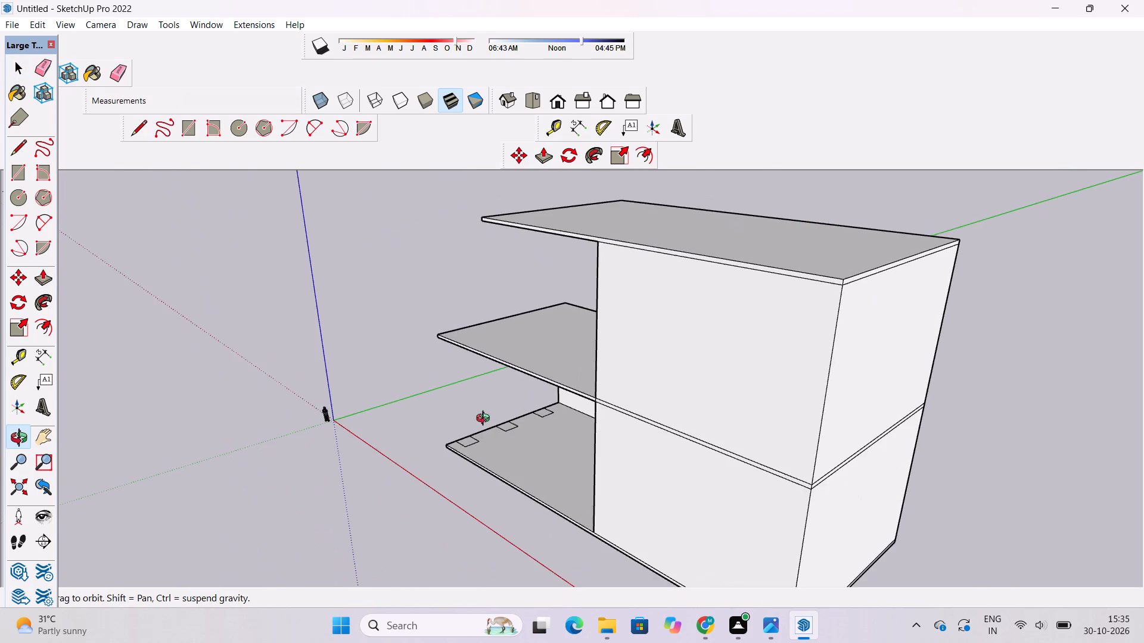
drag(493, 420, 723, 383)
drag(571, 337, 763, 420)
scroll(667, 182, up, 3)
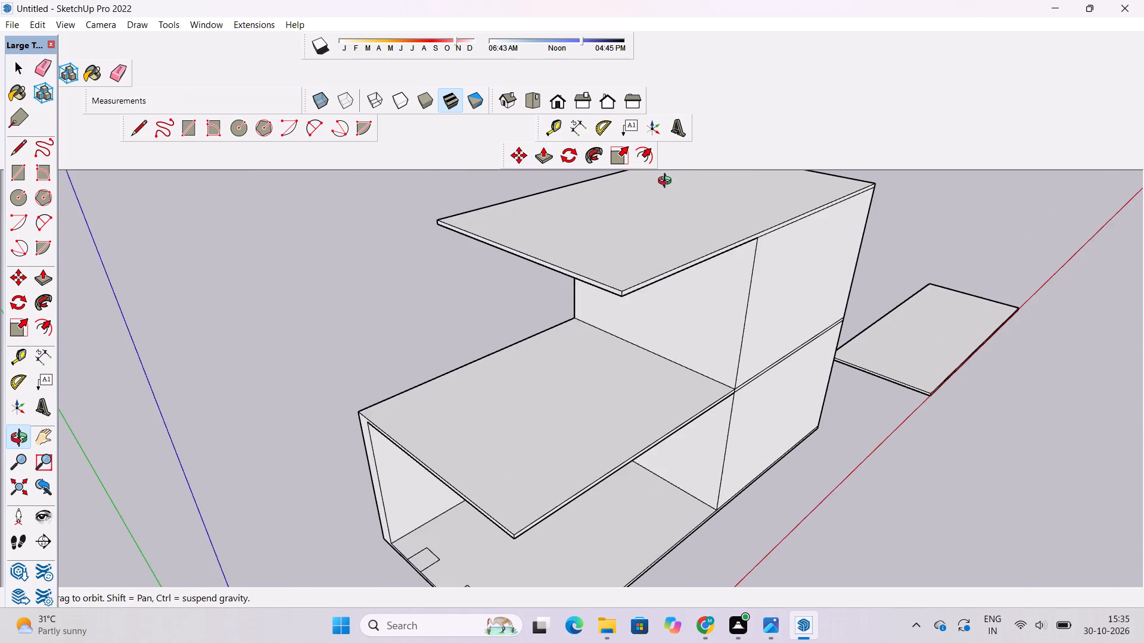
shift+drag(649, 344, 645, 359)
drag(610, 371, 648, 319)
shift+scroll(660, 300, down, 5)
scroll(661, 297, up, 2)
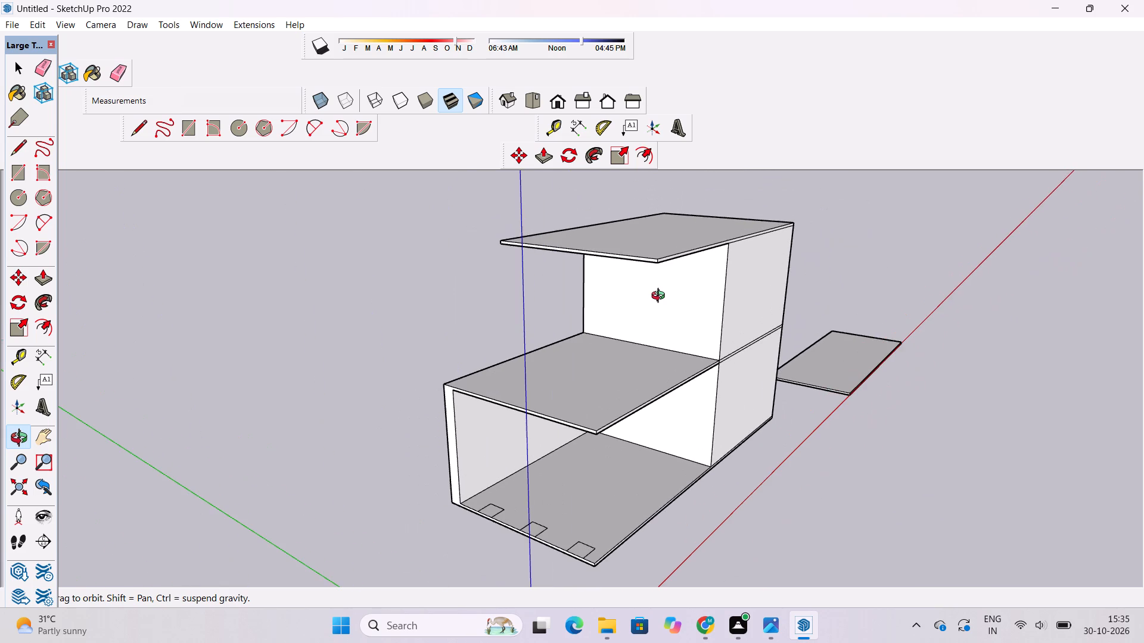
key(p)
scroll(654, 264, up, 5)
click(653, 255)
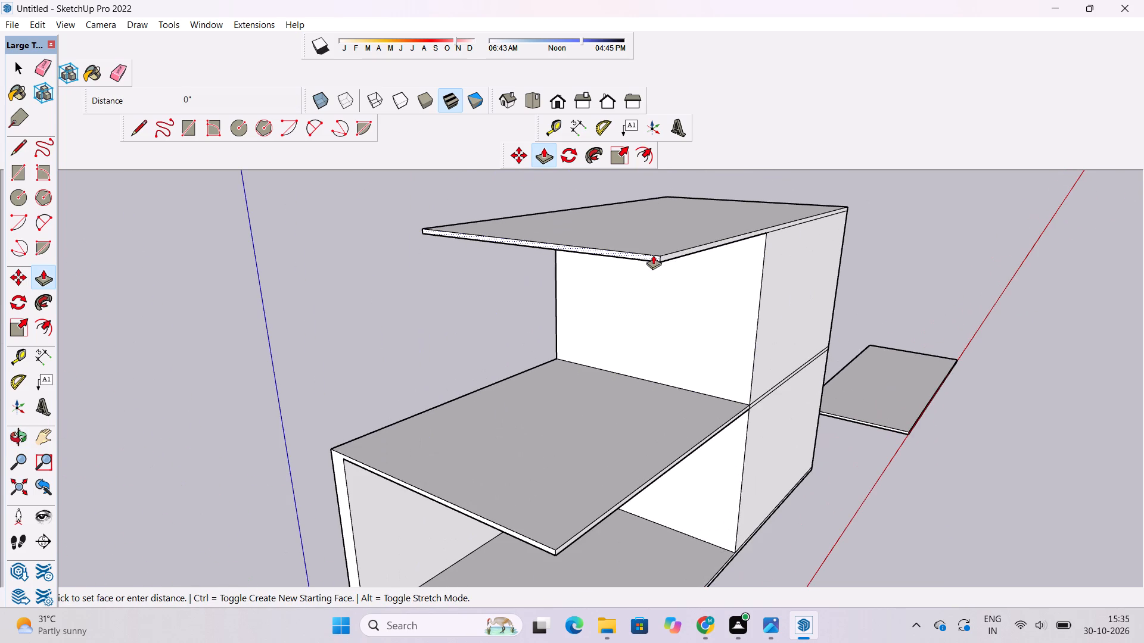
scroll(653, 255, down, 6)
click(597, 419)
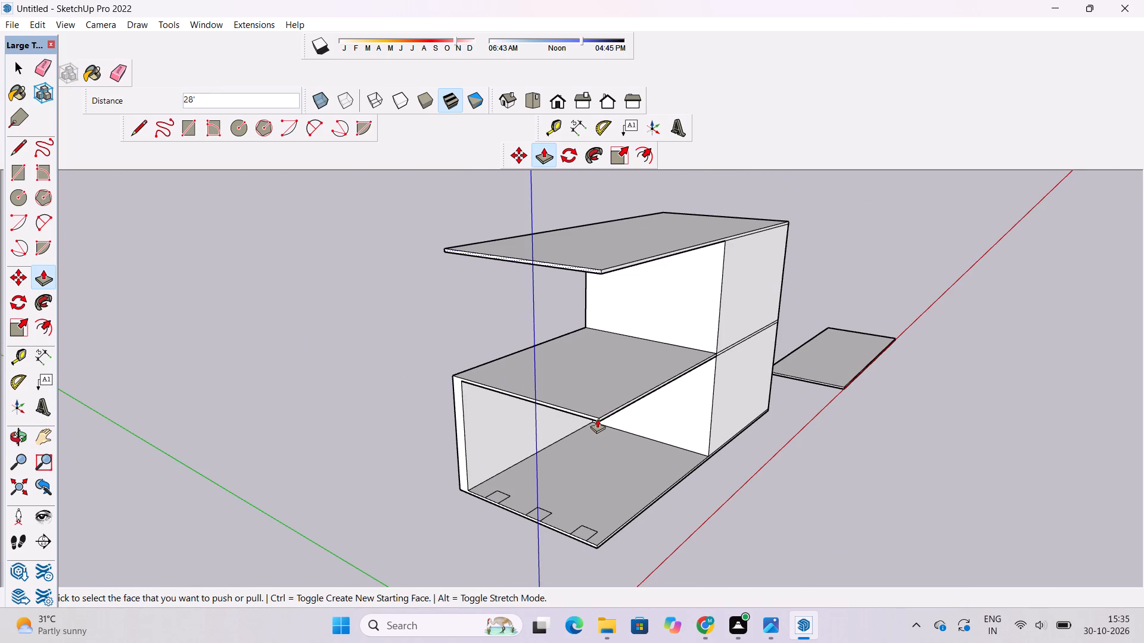
Examine the extended top slab and the open levels beneath it from several angles.
key(o)
drag(613, 425, 643, 388)
drag(645, 387, 666, 408)
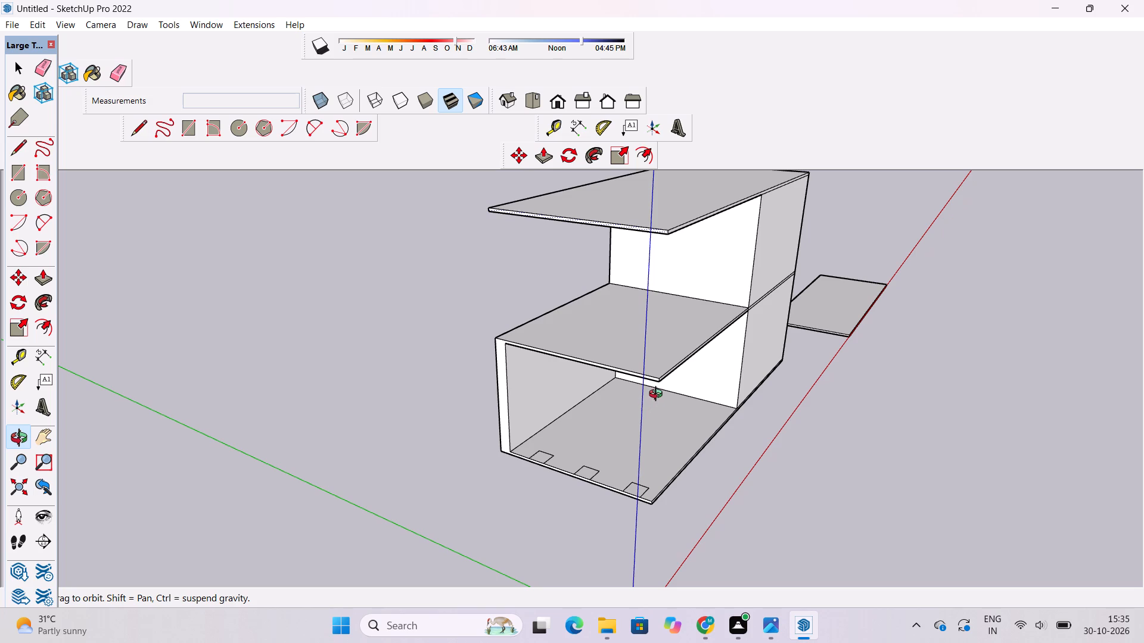
drag(690, 416, 556, 436)
drag(548, 439, 650, 460)
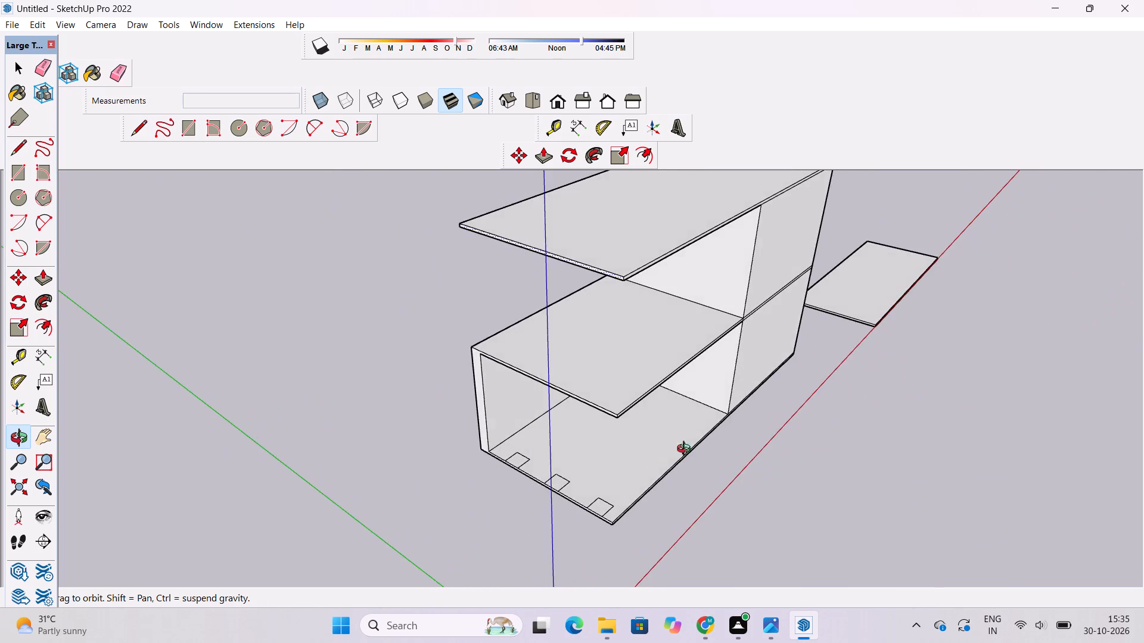
scroll(520, 402, up, 3)
shift+drag(520, 399, 522, 416)
drag(526, 422, 715, 422)
scroll(605, 318, down, 6)
shift+drag(615, 347, 618, 401)
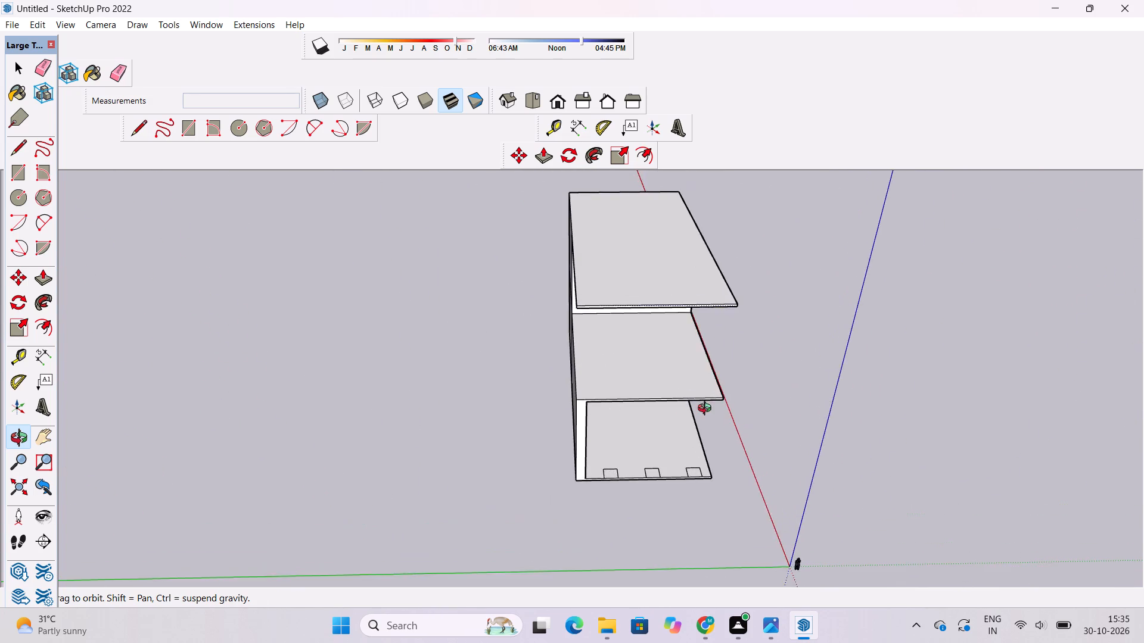
Draw a line across the side wall's end face, continuing the middle slab's underside edge to the wall's outer edge.
drag(707, 410, 509, 381)
scroll(476, 374, up, 4)
shift+drag(490, 392, 487, 433)
drag(487, 438, 517, 395)
scroll(529, 381, up, 5)
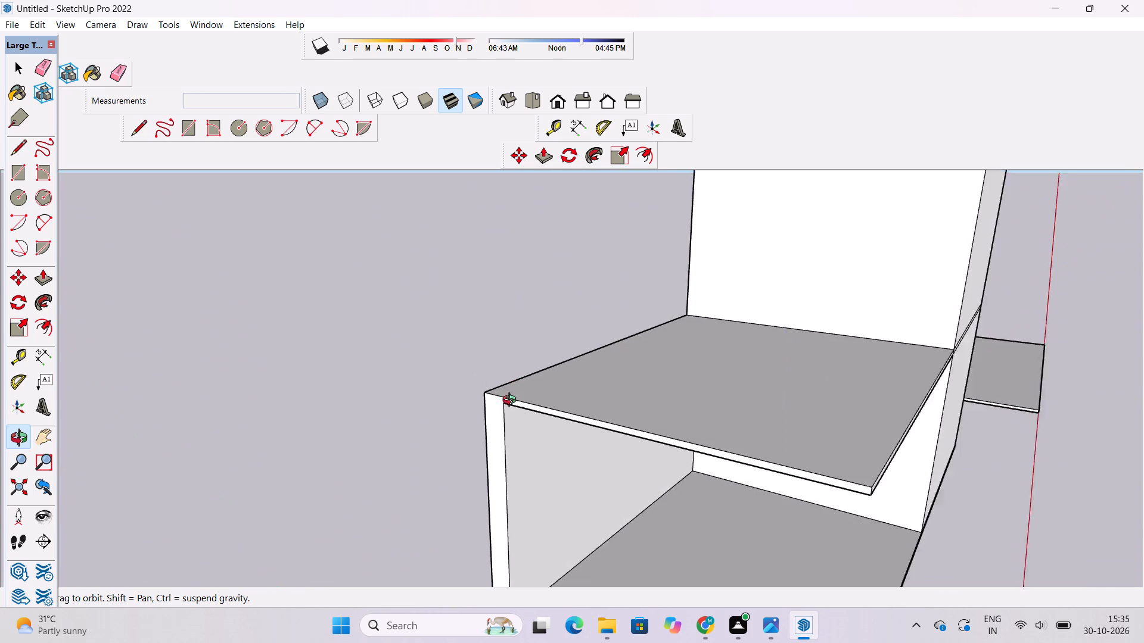
scroll(512, 401, up, 2)
shift+drag(512, 401, 530, 418)
drag(526, 422, 528, 410)
key(l)
scroll(506, 408, up, 8)
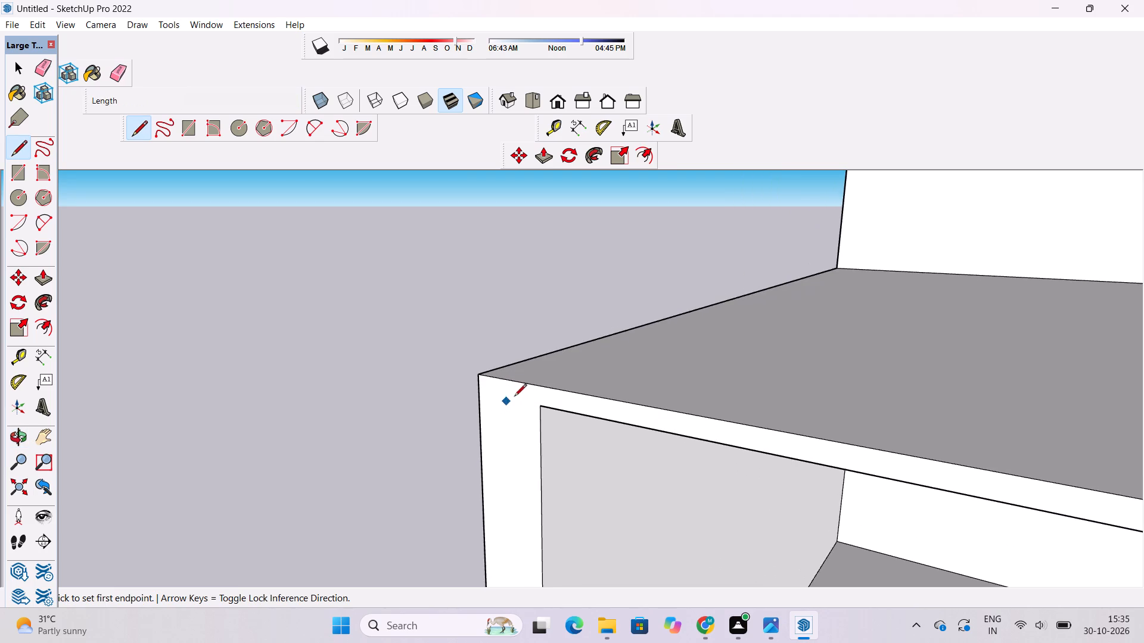
scroll(526, 405, up, 7)
click(550, 407)
scroll(550, 407, down, 1)
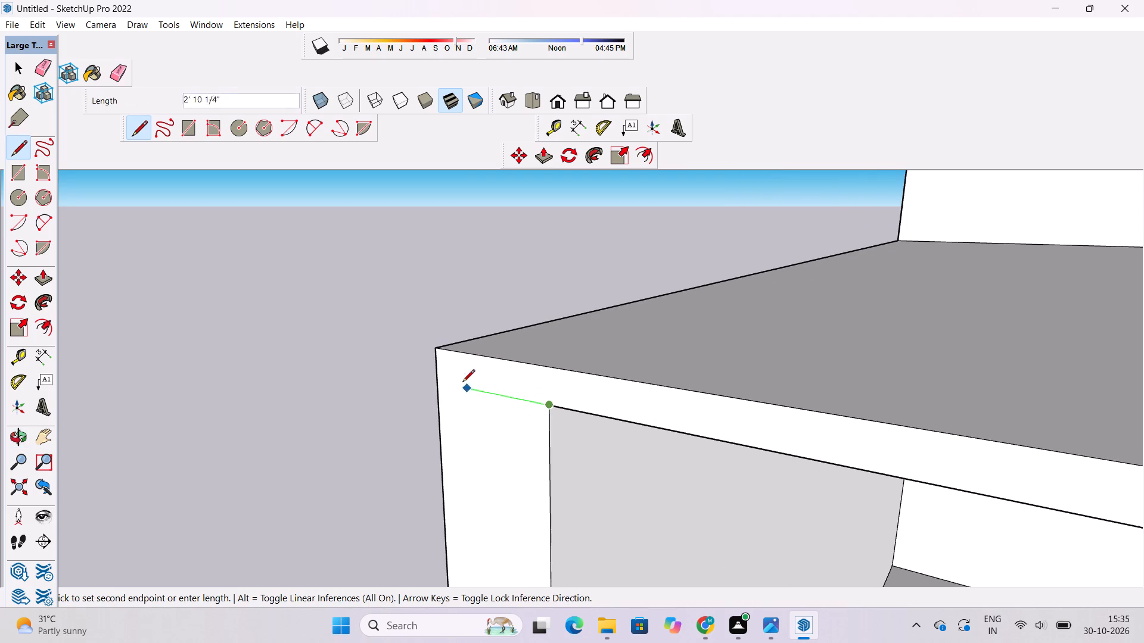
click(440, 382)
key(space)
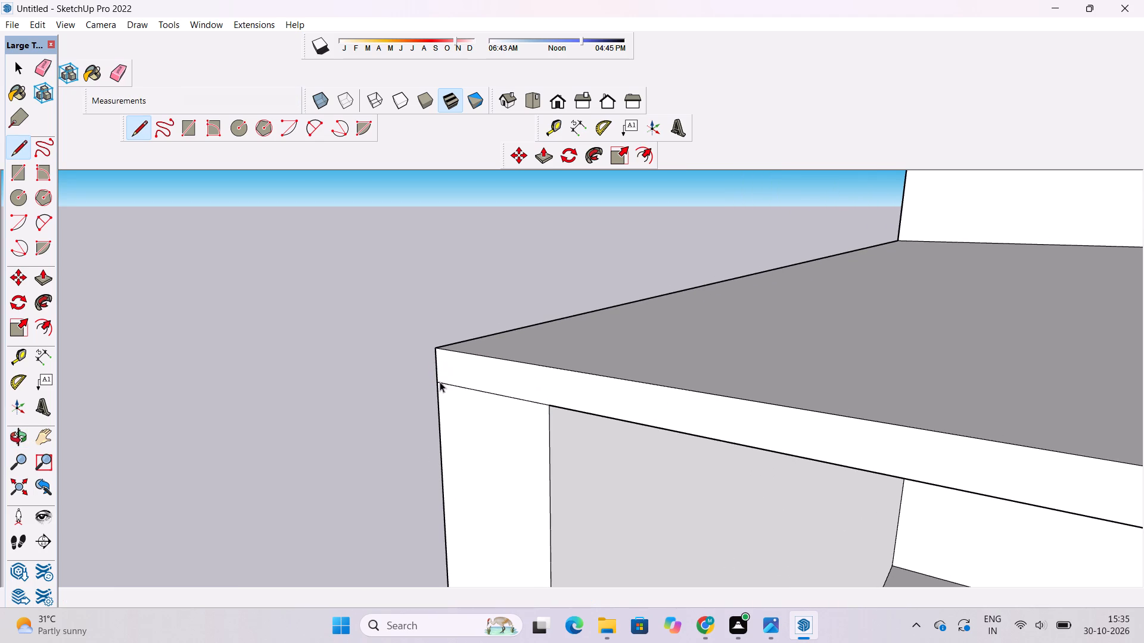
Draw a 4' line across the side wall's end face, from its inner bottom corner at the base slab's top to the outer edge.
text(o)
scroll(440, 382, down, 4)
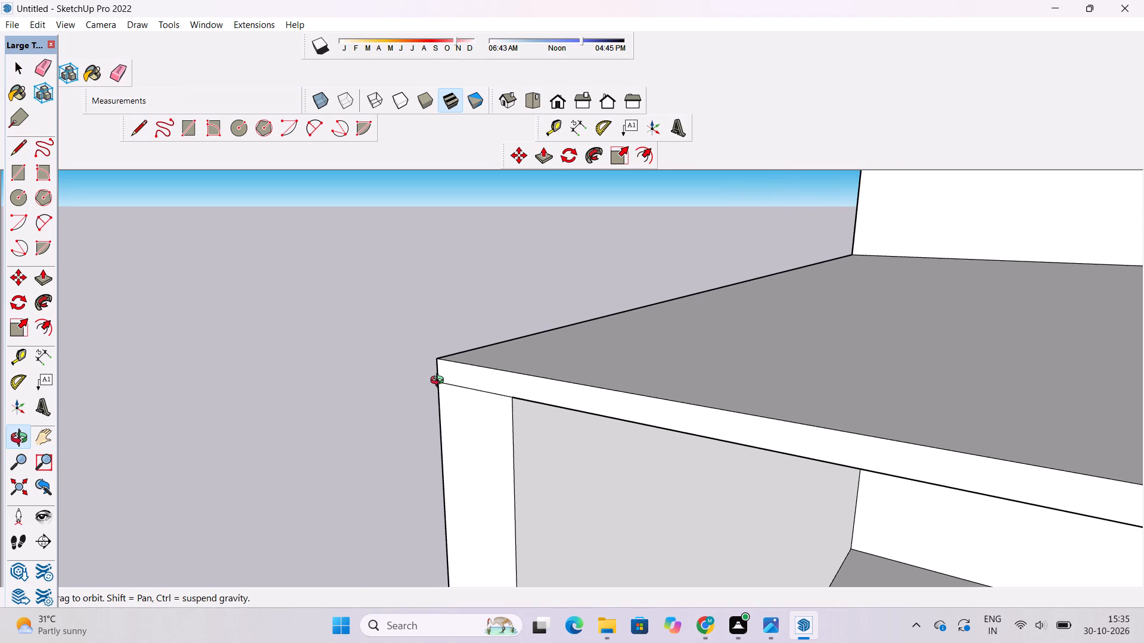
scroll(440, 382, down, 10)
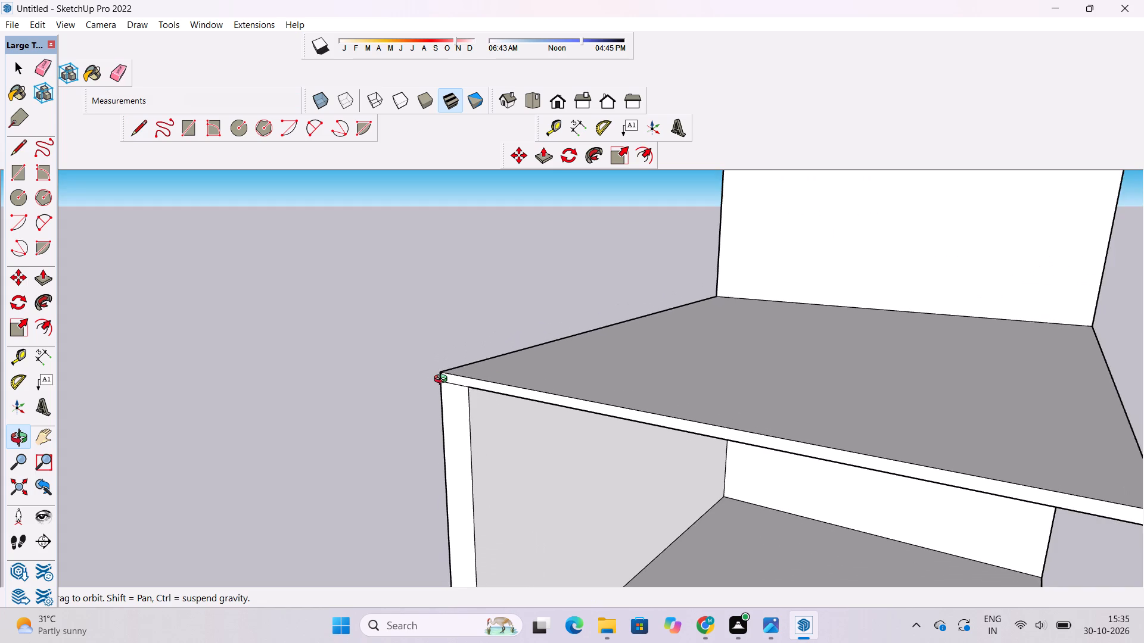
shift+drag(515, 383, 486, 344)
scroll(469, 269, down, 6)
scroll(447, 460, up, 14)
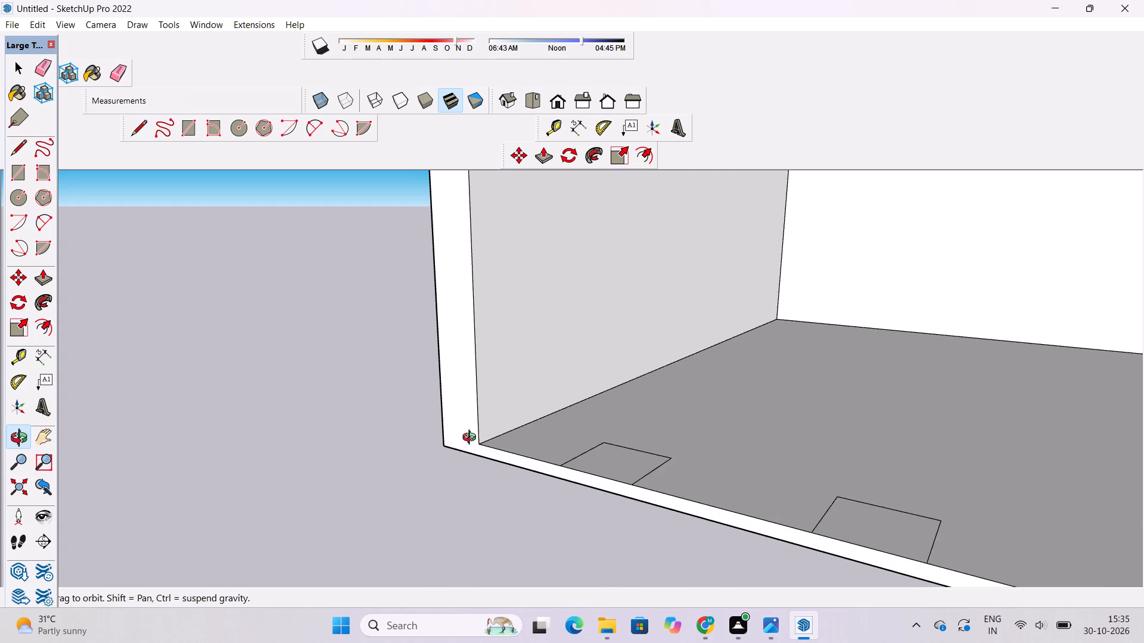
shift+drag(464, 441, 453, 456)
drag(452, 457, 489, 441)
scroll(487, 475, up, 8)
shift+drag(465, 447, 491, 502)
drag(493, 505, 501, 486)
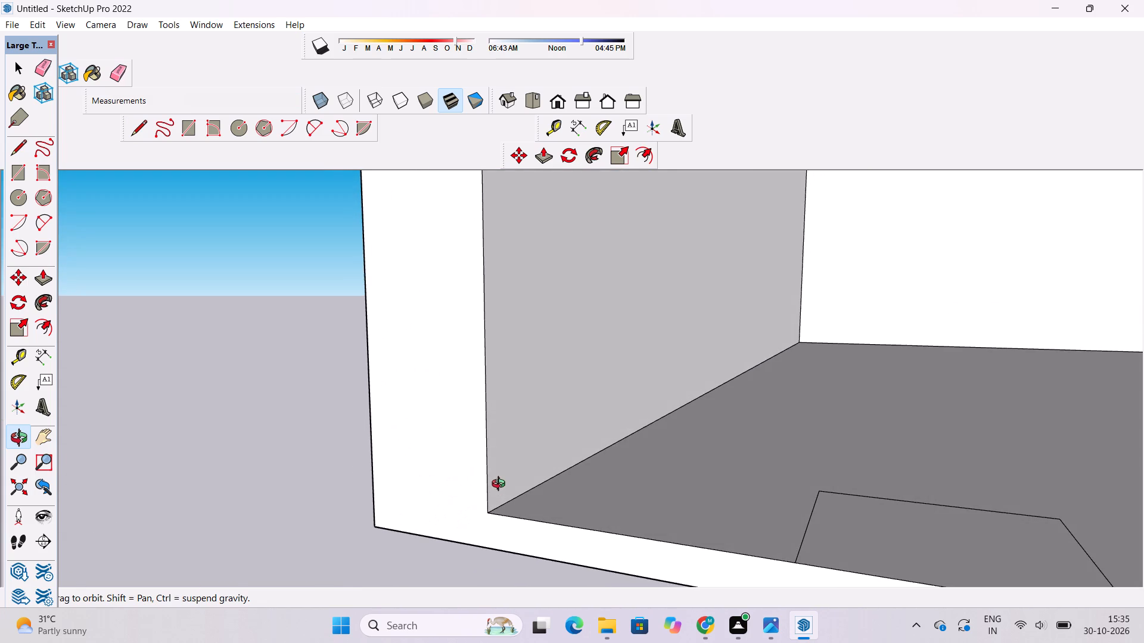
key(l)
click(484, 513)
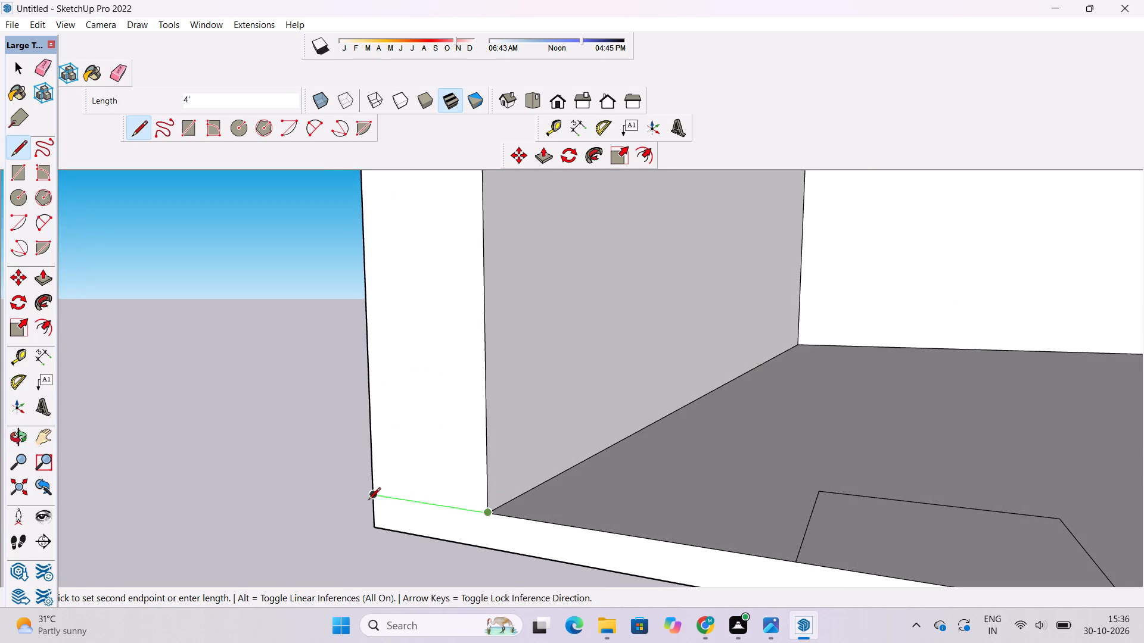
click(368, 498)
key(space)
Examine the side wall, the slabs and the open levels from several angles.
text(o)
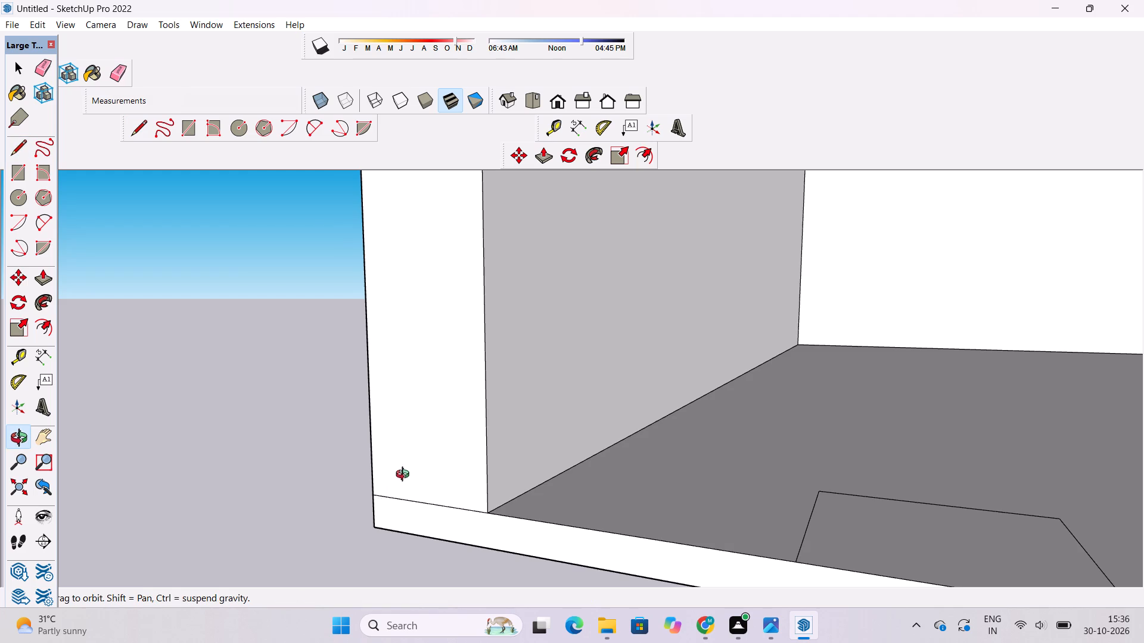
scroll(405, 471, down, 16)
drag(521, 467, 466, 491)
scroll(465, 473, down, 4)
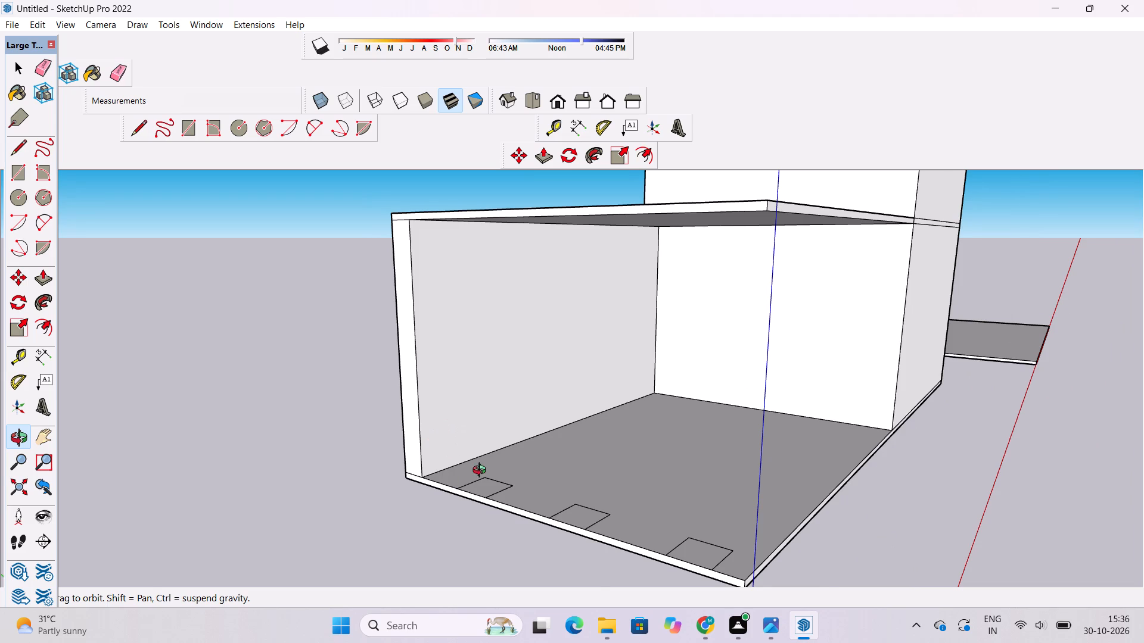
scroll(482, 470, down, 1)
shift+drag(495, 463, 467, 424)
drag(466, 418, 466, 447)
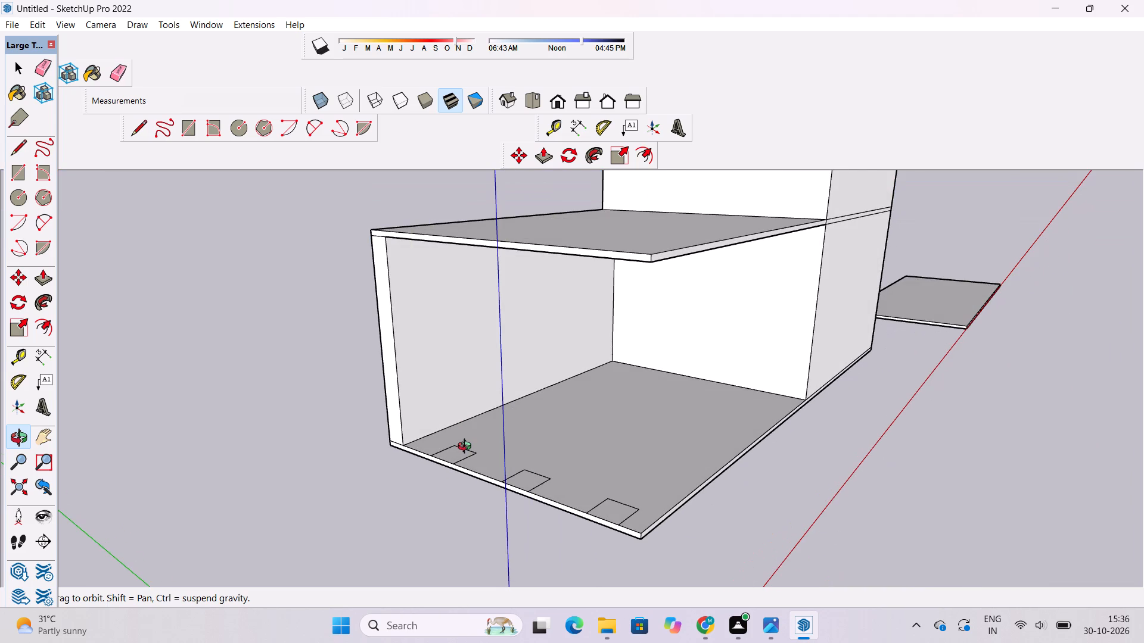
scroll(486, 431, down, 4)
shift+drag(511, 411, 516, 383)
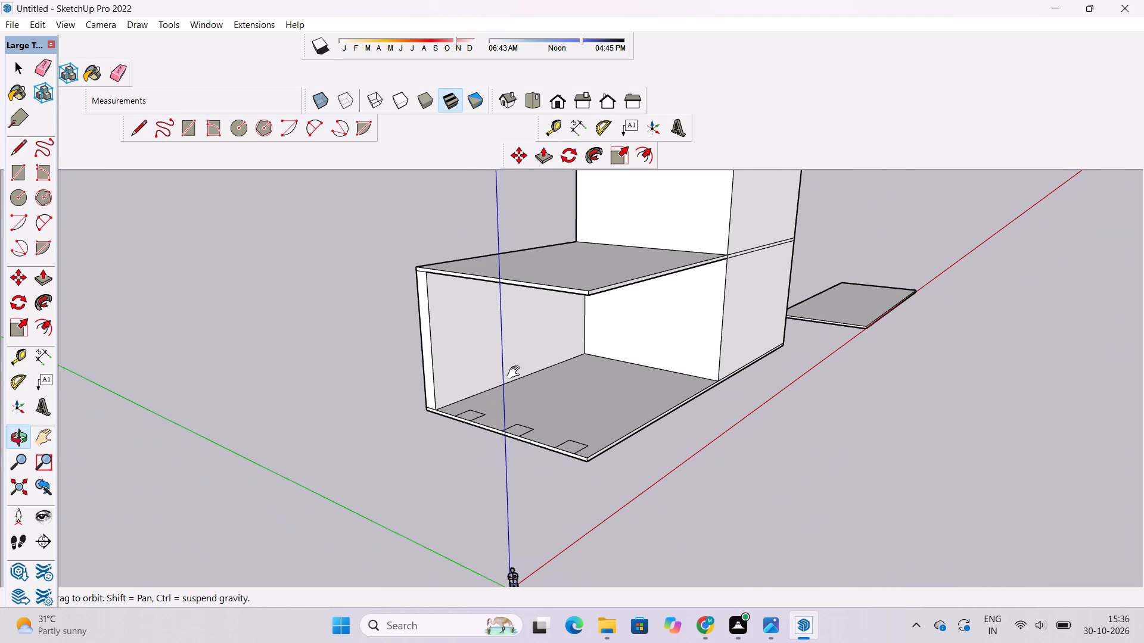
scroll(537, 345, down, 4)
drag(619, 354, 496, 397)
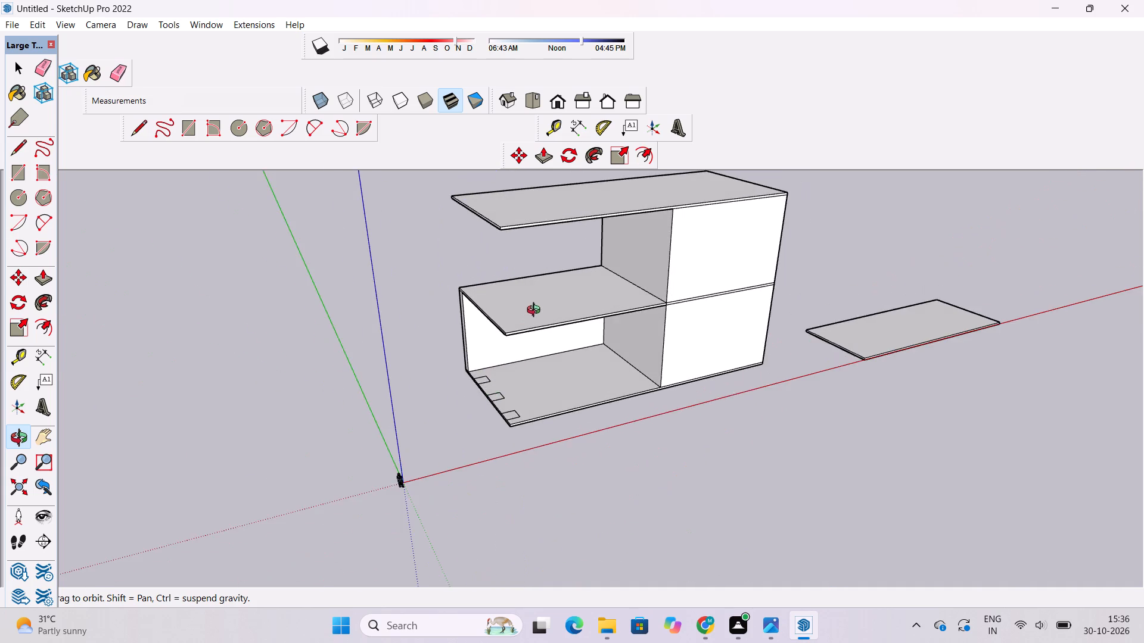
scroll(537, 310, up, 2)
shift+drag(543, 327, 657, 367)
shift+drag(633, 358, 624, 399)
drag(623, 399, 725, 379)
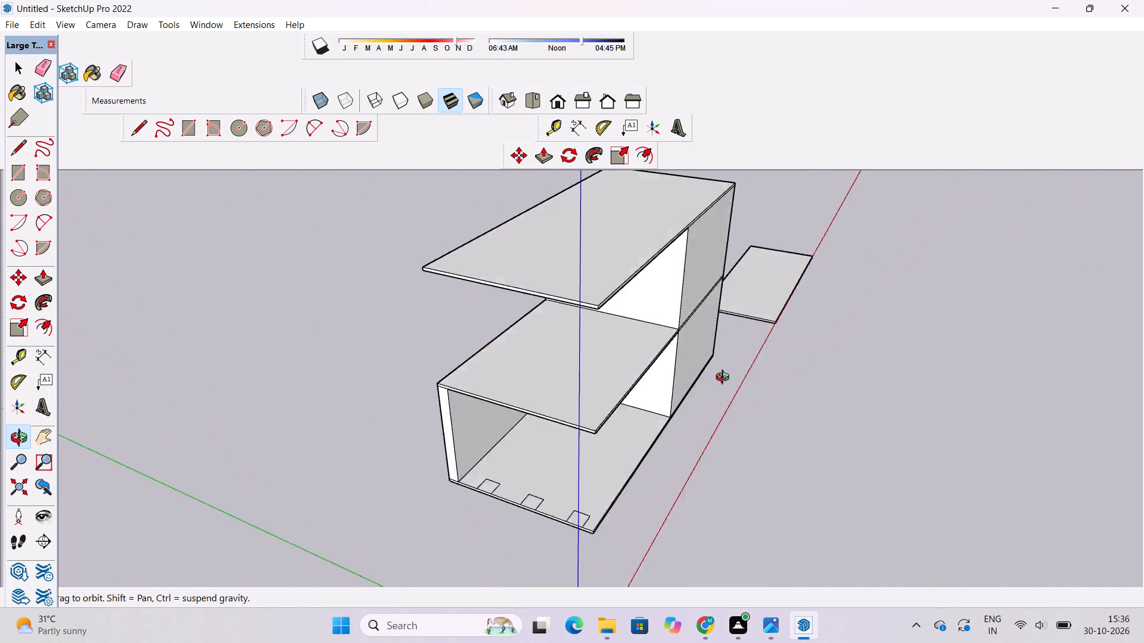
drag(725, 379, 726, 378)
shift+drag(579, 376, 577, 386)
click(577, 386)
drag(577, 382, 523, 392)
Place a guide line along the middle slab 29' in from its long free edge, through the midpoint of the upper block's base edge.
key(t)
scroll(515, 326, up, 5)
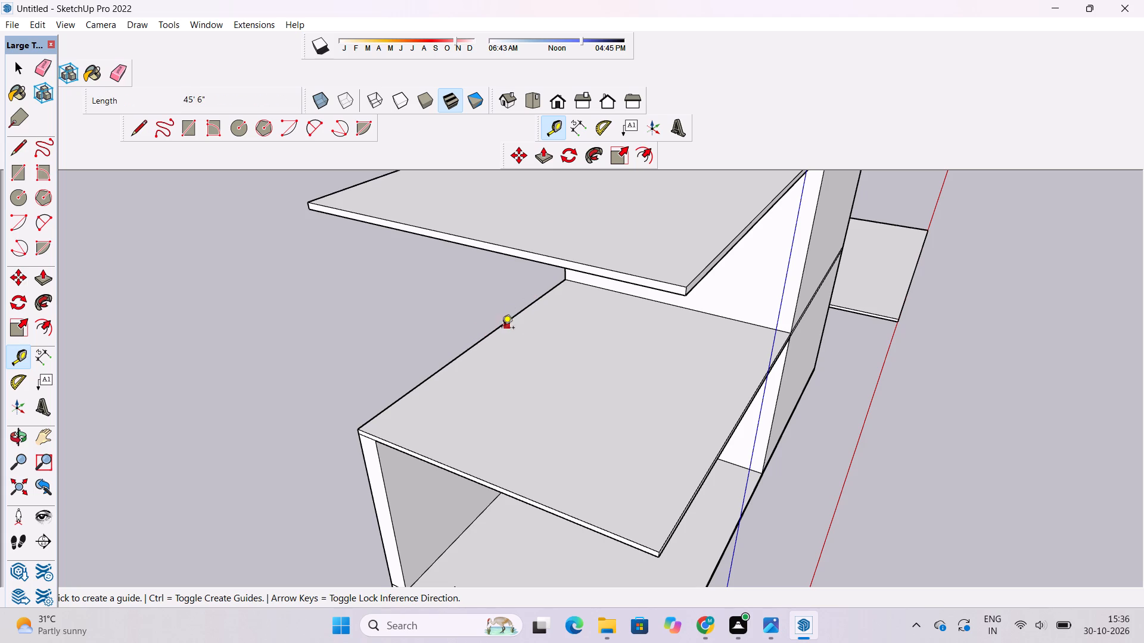
scroll(431, 356, down, 4)
key(o)
drag(585, 358, 554, 367)
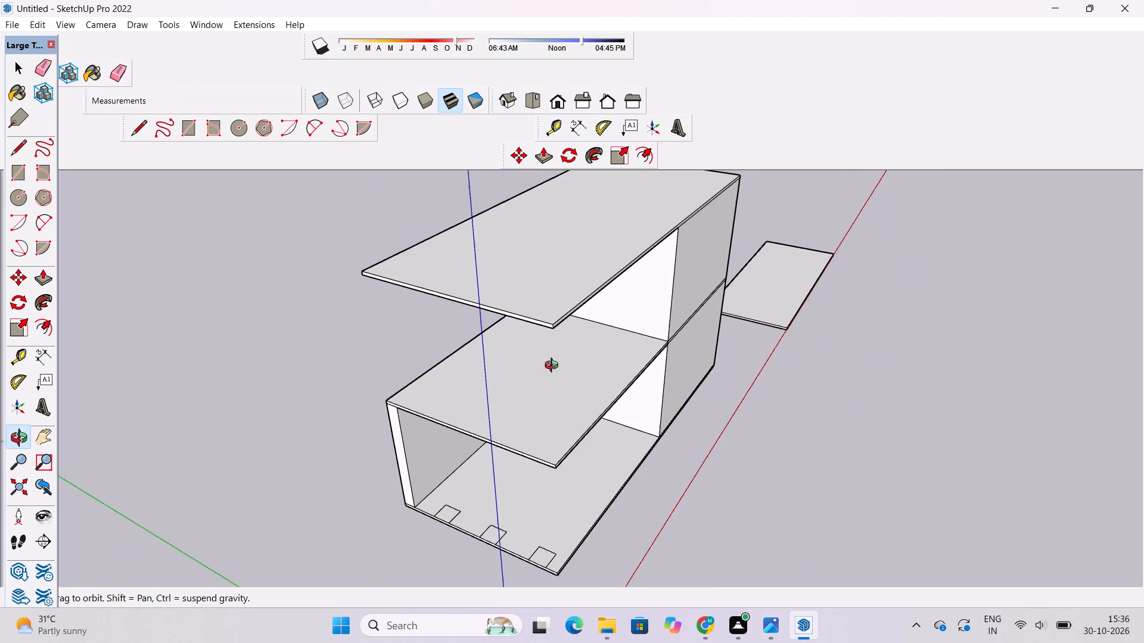
drag(554, 367, 374, 355)
shift+drag(419, 341, 444, 380)
drag(458, 391, 419, 396)
scroll(458, 393, up, 3)
shift+drag(462, 393, 493, 405)
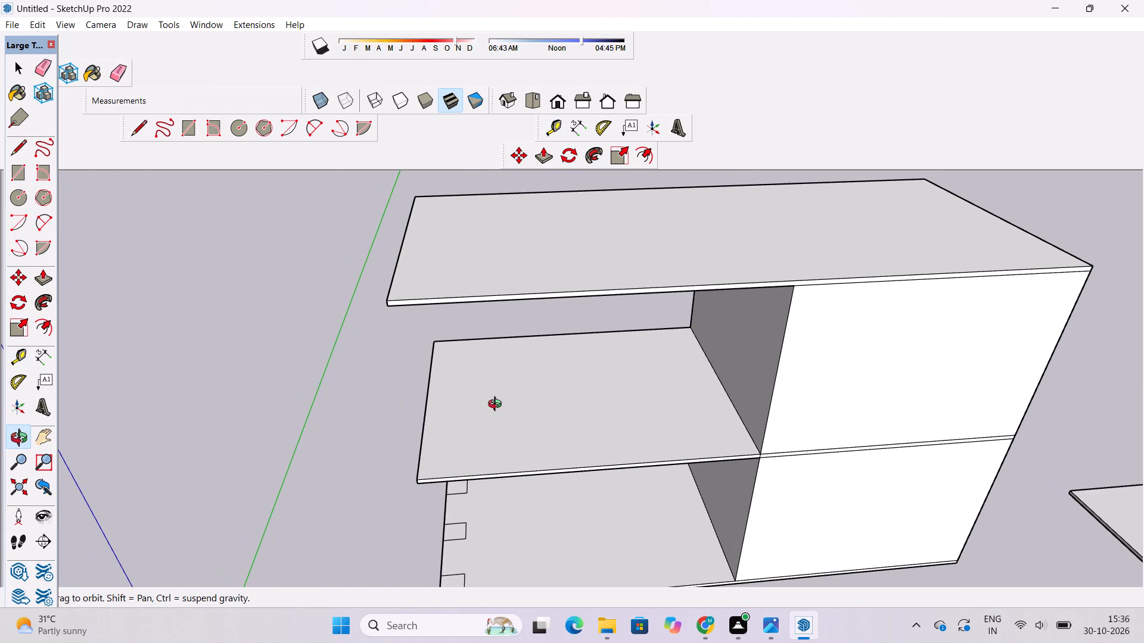
key(t)
click(594, 467)
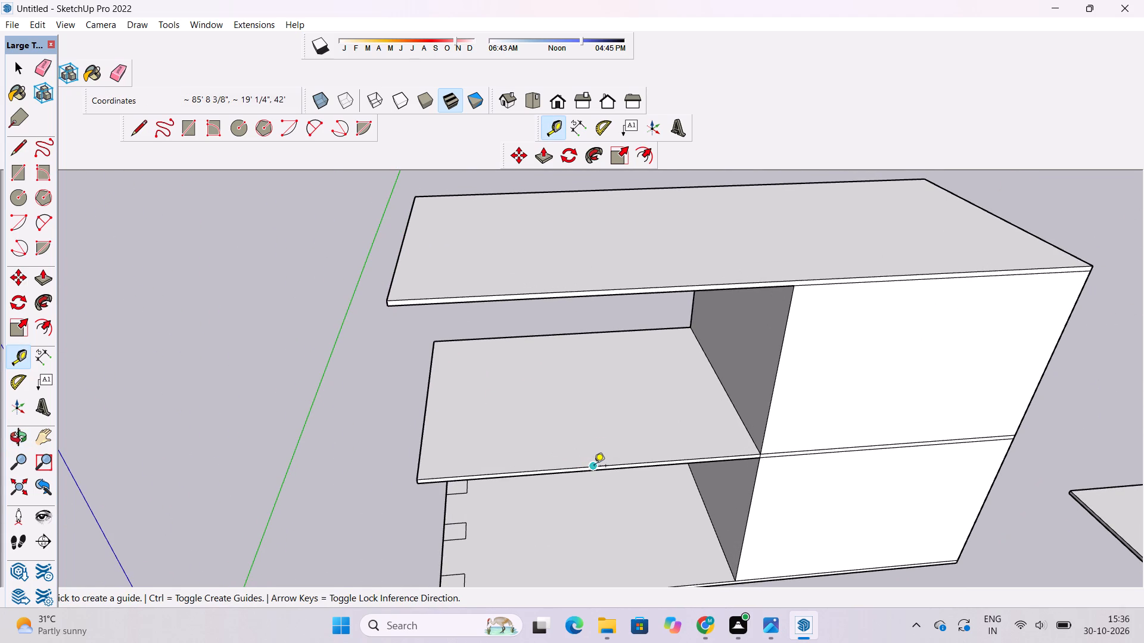
click(721, 377)
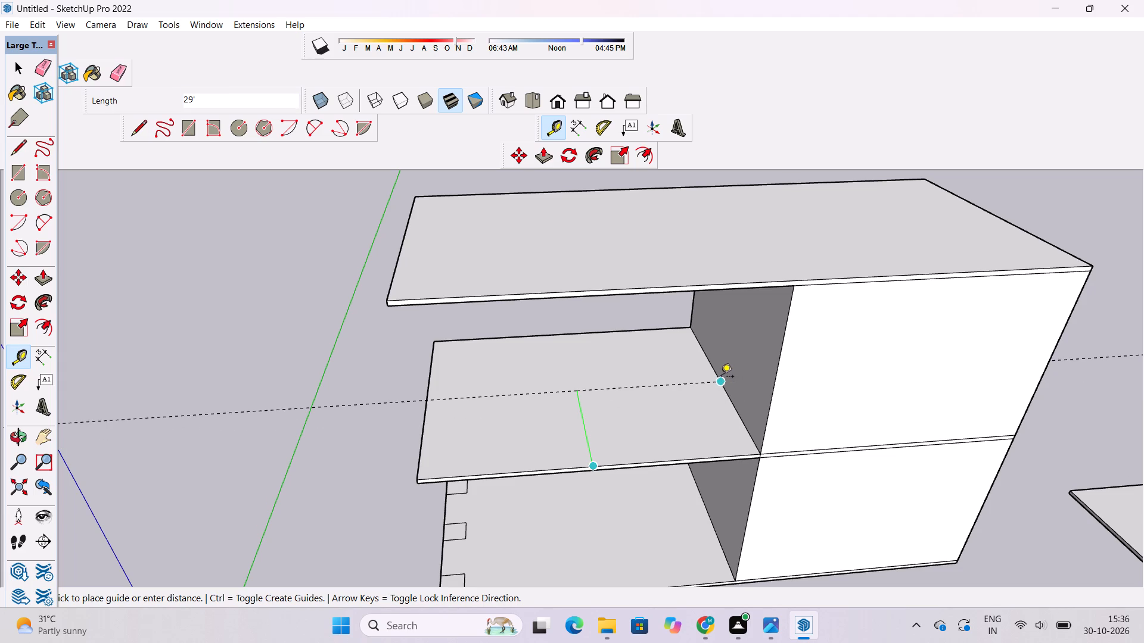
key(space)
Examine the building and the new centre guide from several angles and distances.
text(o)
scroll(651, 390, down, 2)
shift+drag(651, 380, 615, 399)
drag(614, 406, 562, 402)
click(567, 401)
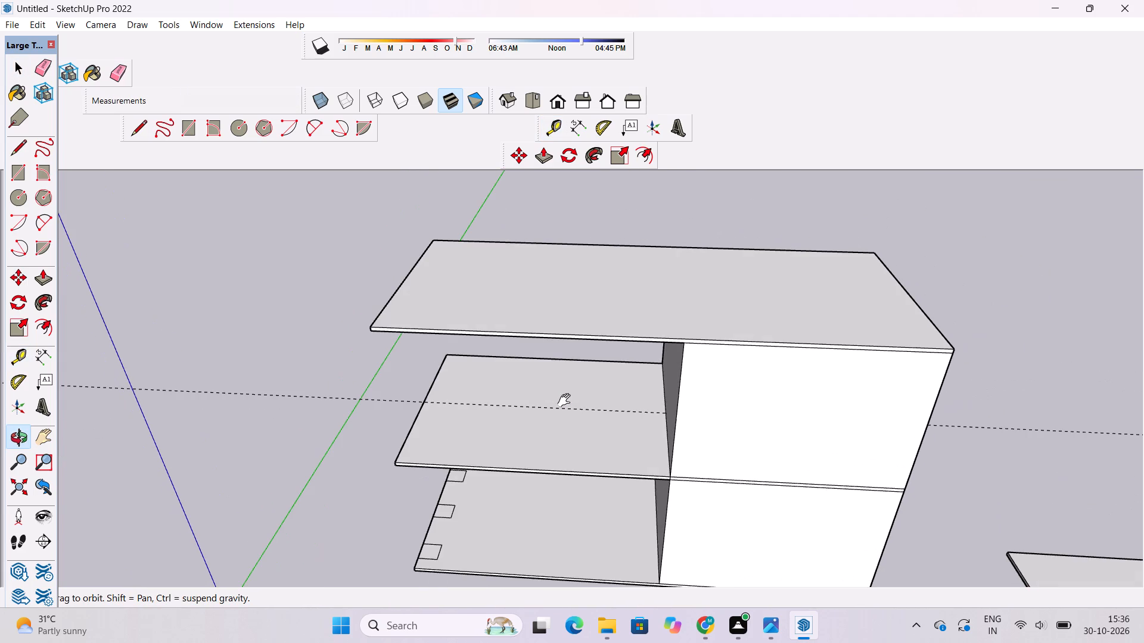
shift+scroll(552, 346, down, 7)
shift+drag(574, 395, 575, 405)
drag(593, 385, 599, 363)
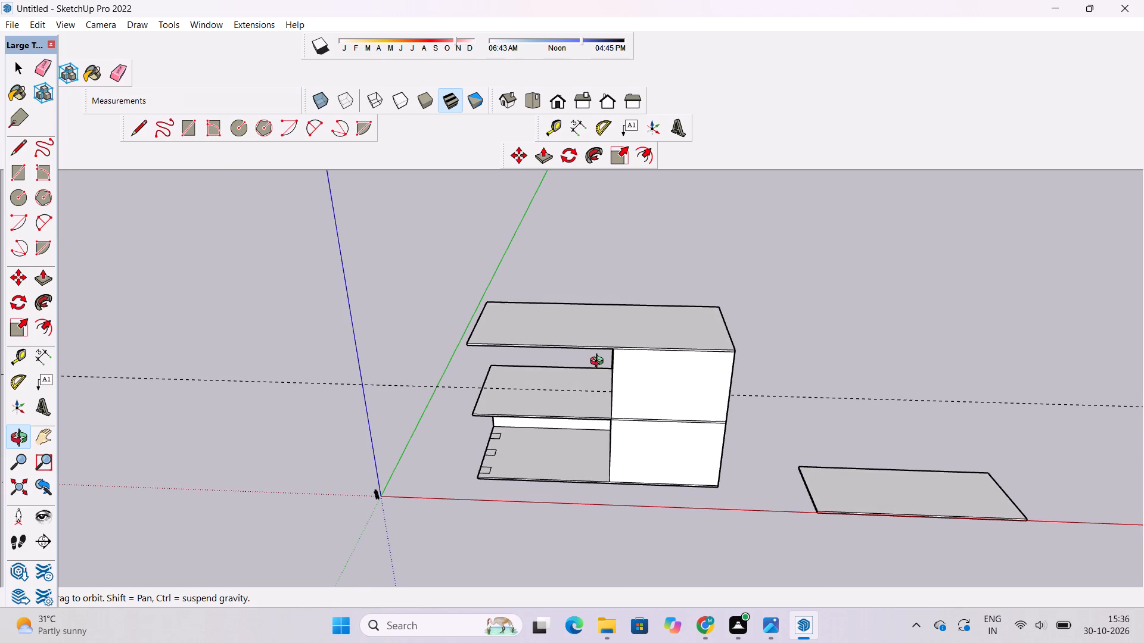
shift+drag(599, 365, 596, 373)
drag(596, 429, 606, 384)
shift+drag(606, 384, 604, 404)
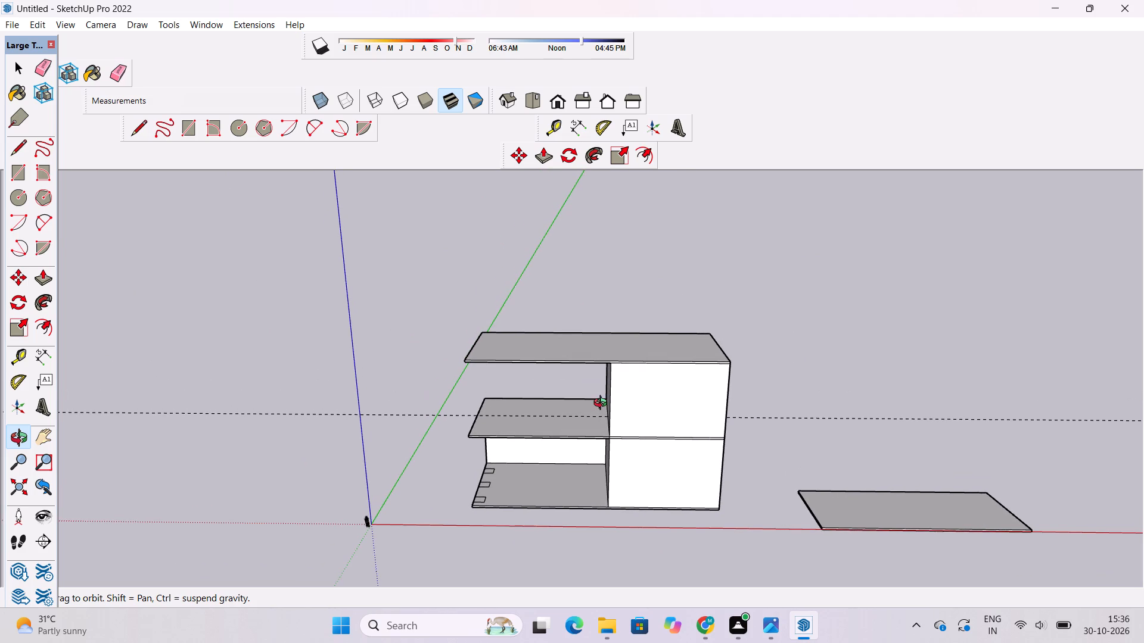
shift+click(603, 404)
drag(600, 405, 594, 452)
drag(617, 389, 626, 447)
scroll(647, 388, up, 3)
drag(647, 381, 621, 421)
drag(621, 421, 595, 421)
shift+click(592, 419)
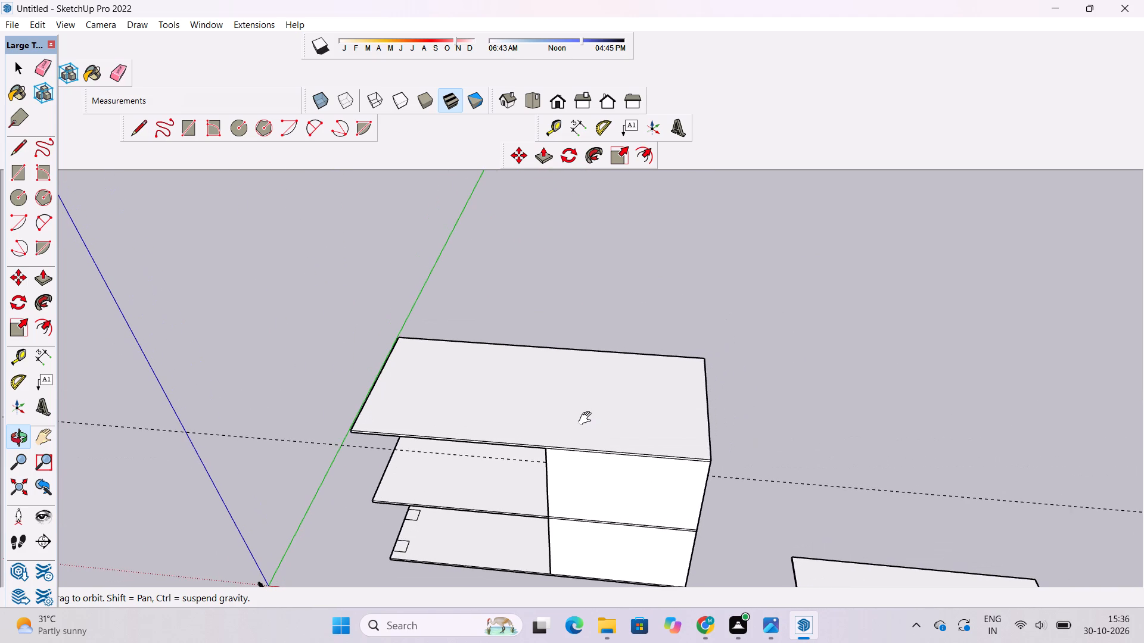
shift+click(576, 435)
shift+click(577, 427)
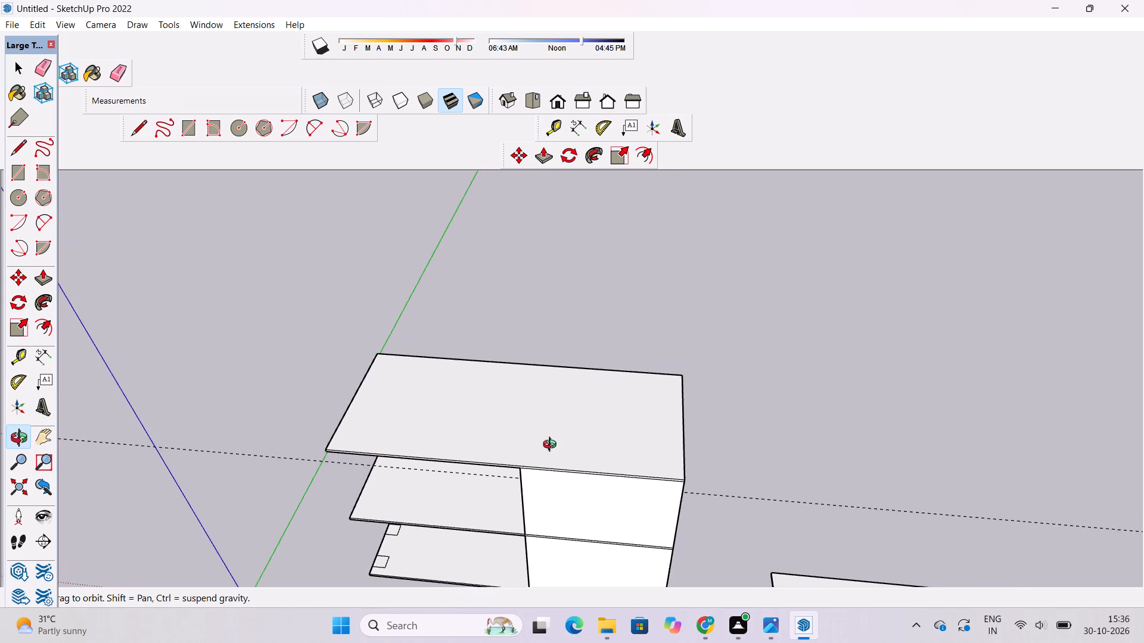
Draw a short vertical line across the top slab's long side face, up from the upper block's exposed top corner.
scroll(573, 443, up, 4)
shift+drag(573, 446, 610, 479)
drag(537, 515, 531, 427)
scroll(536, 419, up, 4)
shift+drag(538, 416, 535, 424)
key(l)
scroll(571, 401, up, 12)
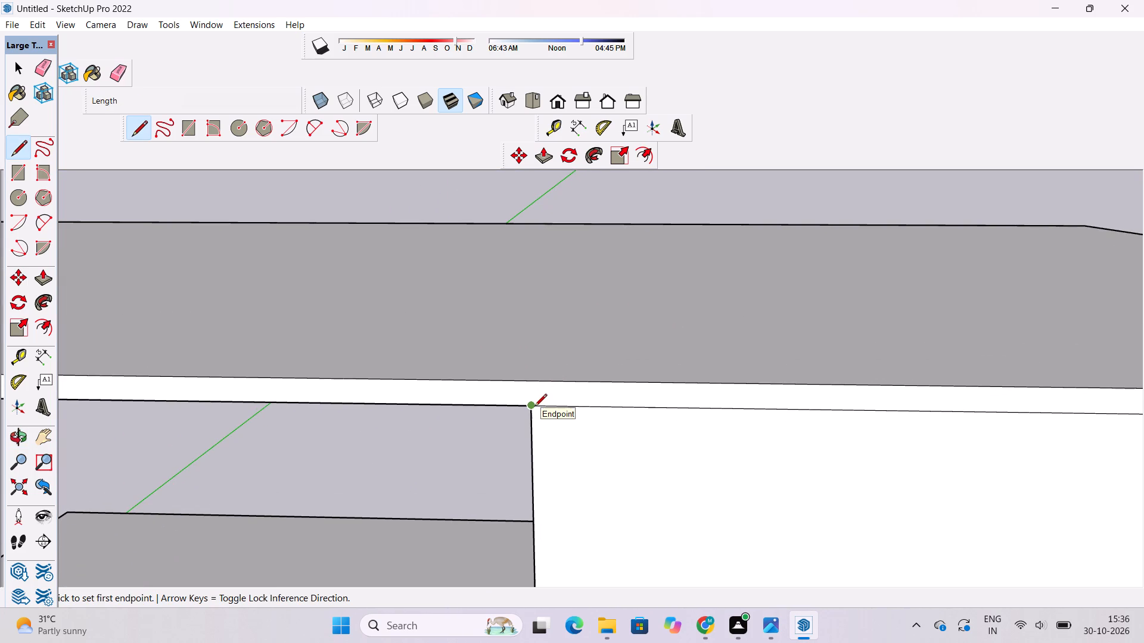
click(531, 407)
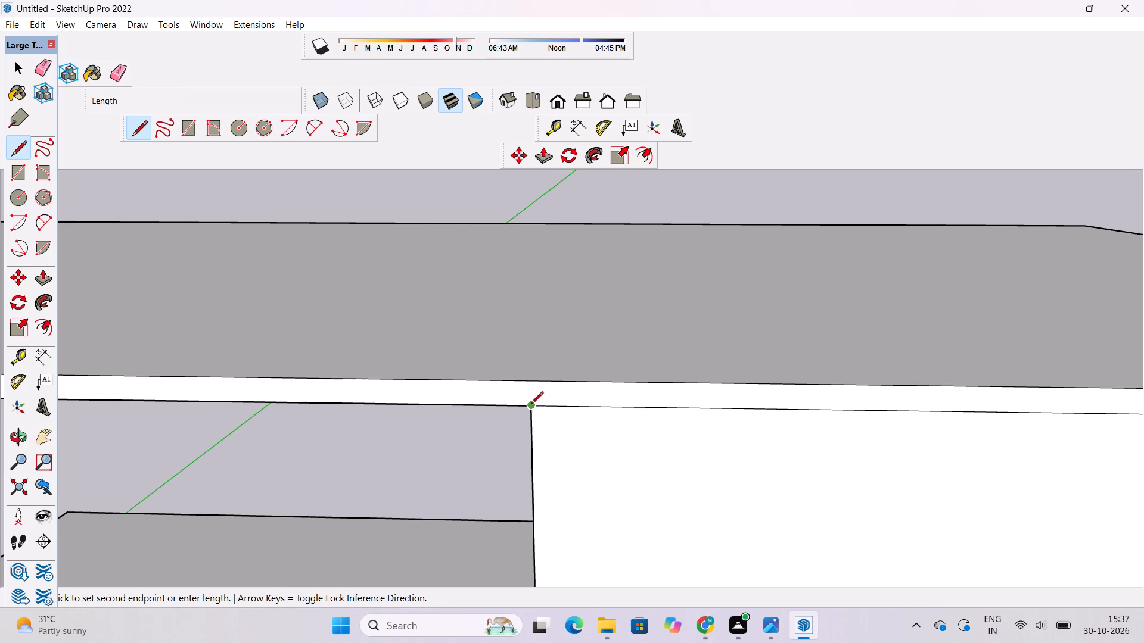
click(529, 383)
scroll(425, 440, down, 11)
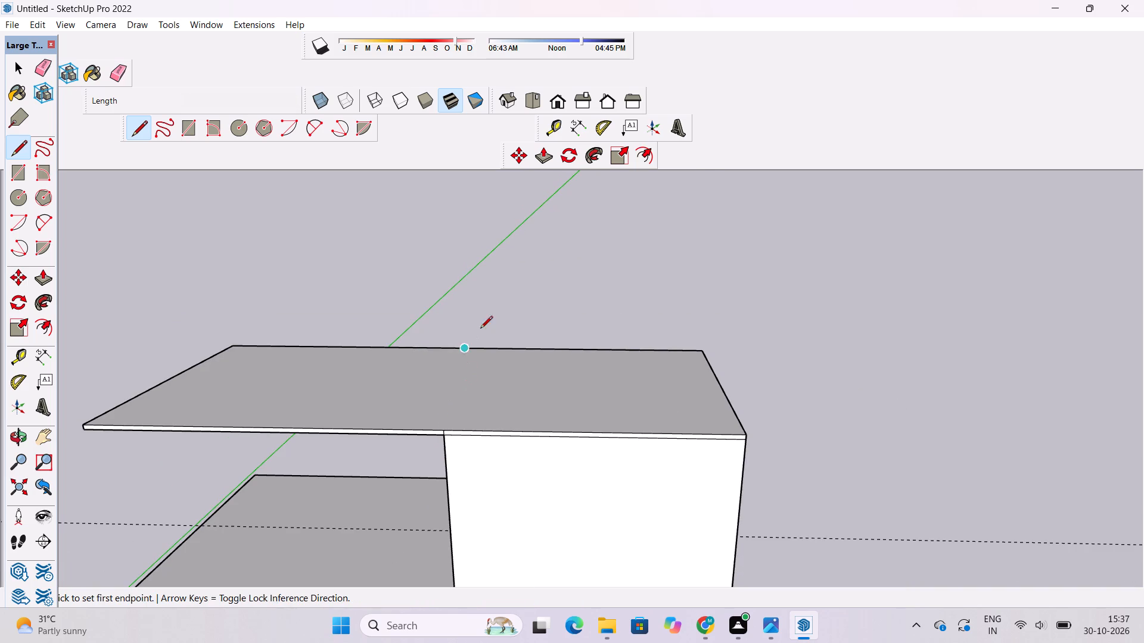
Draw a 58' line across the top slab's upper face, from the short vertical line's top end to the opposite long edge.
click(20, 436)
drag(511, 432, 491, 518)
scroll(492, 496, up, 3)
drag(491, 521, 471, 491)
scroll(341, 395, up, 5)
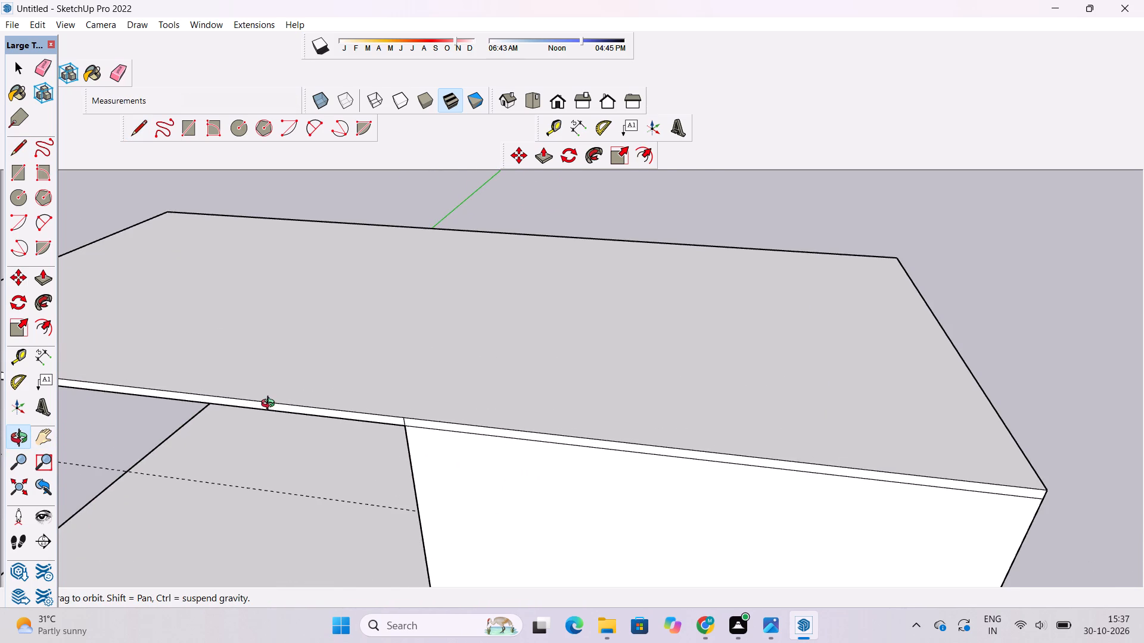
scroll(271, 405, down, 6)
click(140, 124)
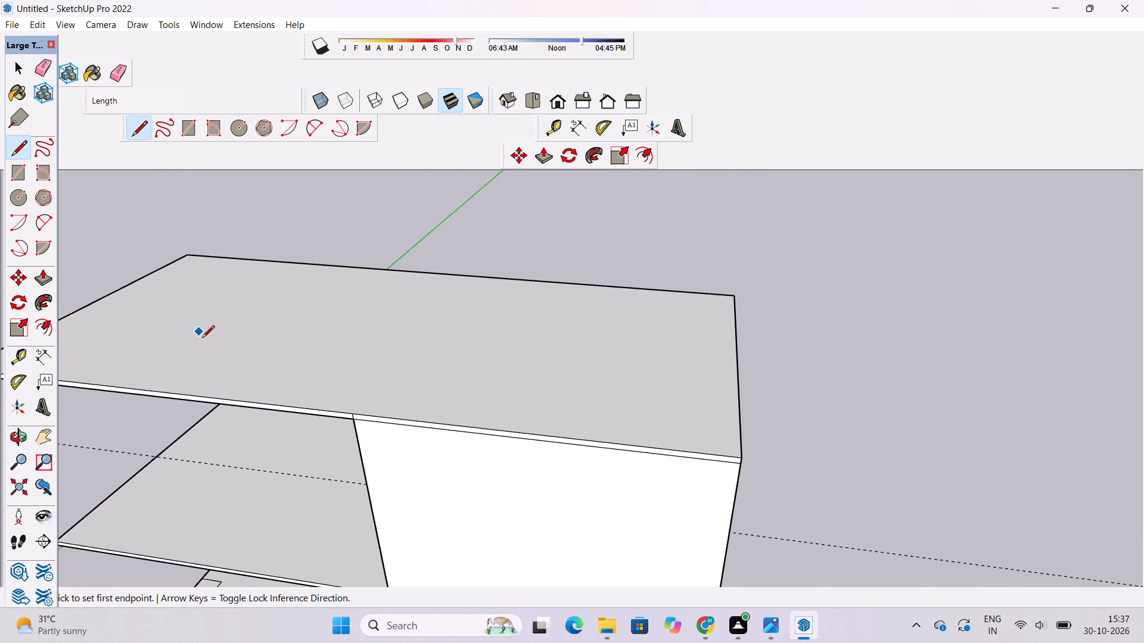
scroll(281, 397, down, 2)
scroll(306, 411, up, 6)
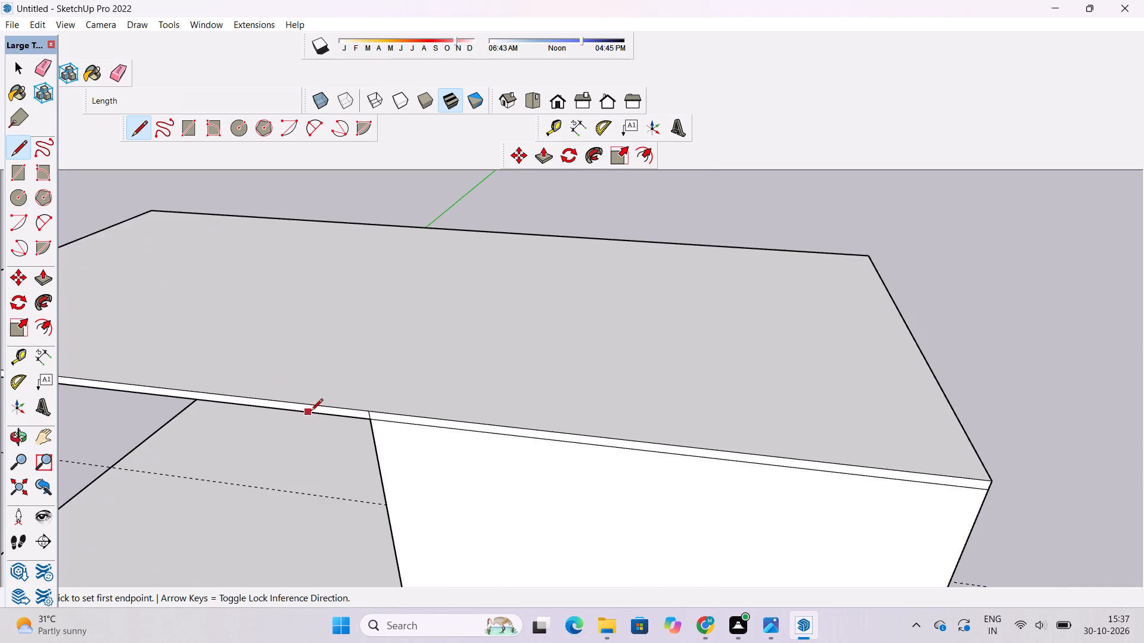
scroll(361, 417, up, 5)
click(372, 408)
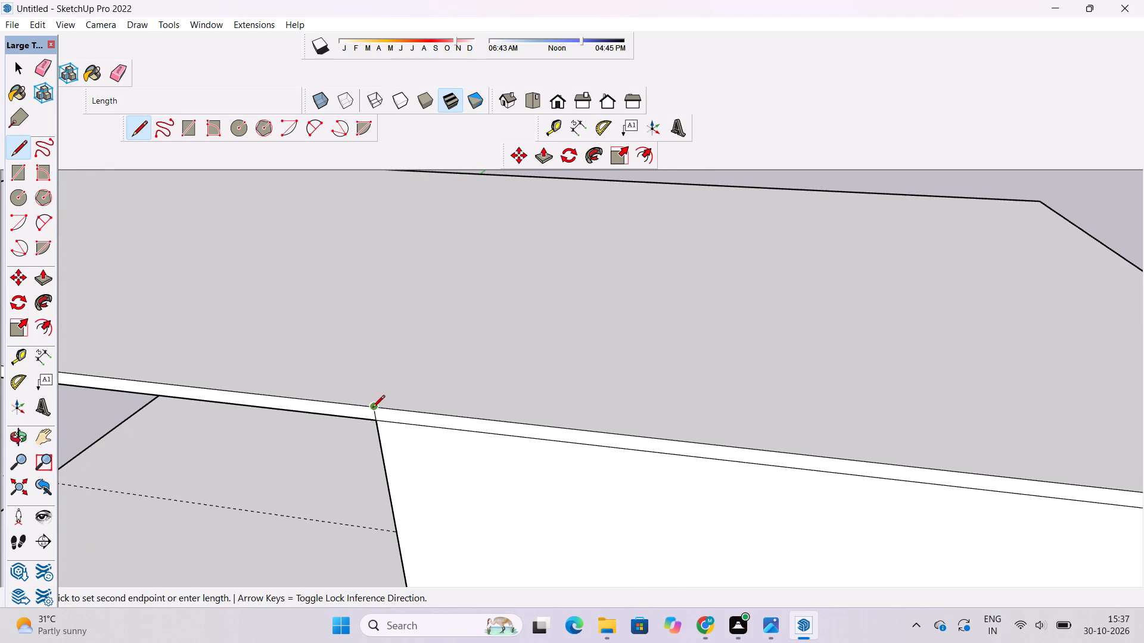
scroll(366, 416, down, 12)
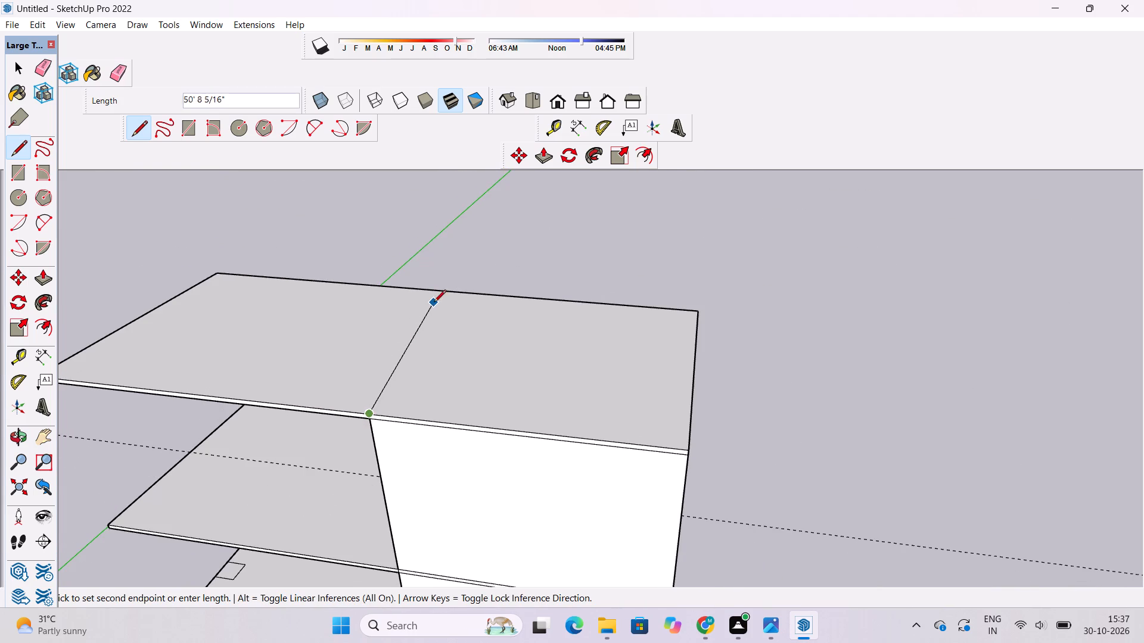
scroll(434, 303, up, 3)
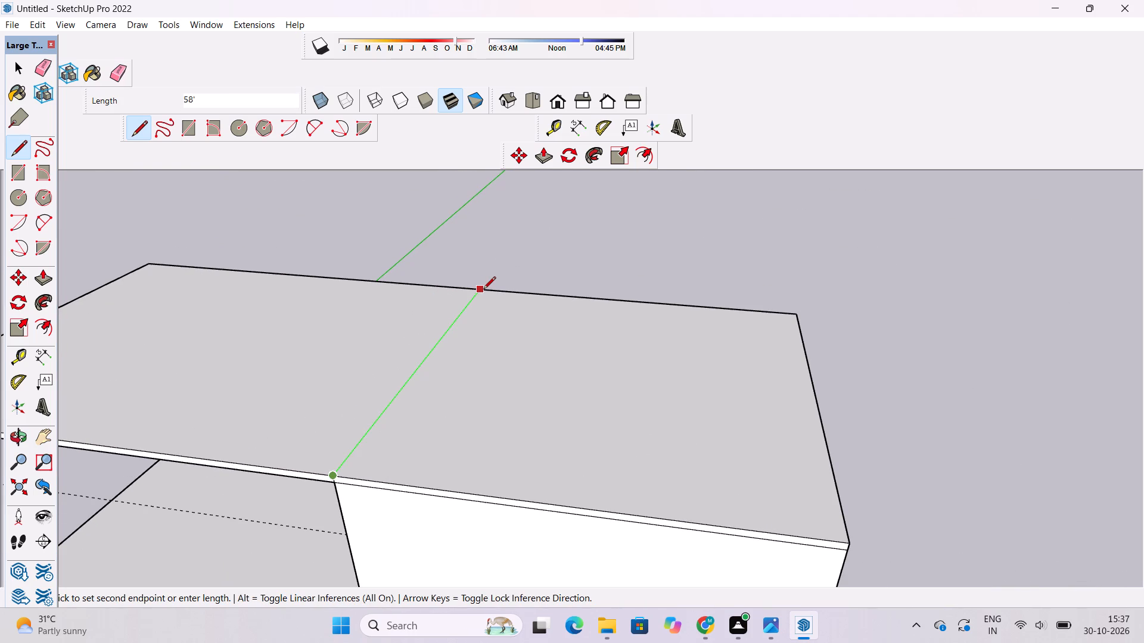
click(482, 289)
key(o)
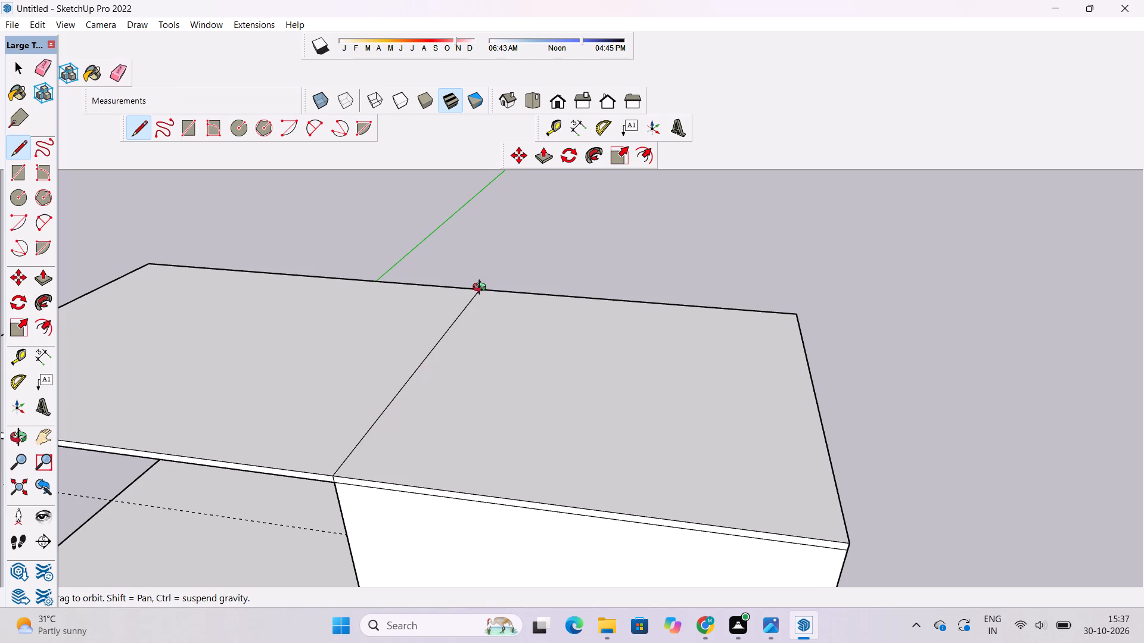
Erase the stray short vertical line on the middle slab's long side face, above the side wall.
scroll(471, 307, down, 3)
shift+drag(341, 382, 353, 375)
drag(409, 348, 563, 282)
scroll(617, 254, down, 6)
drag(638, 301, 633, 316)
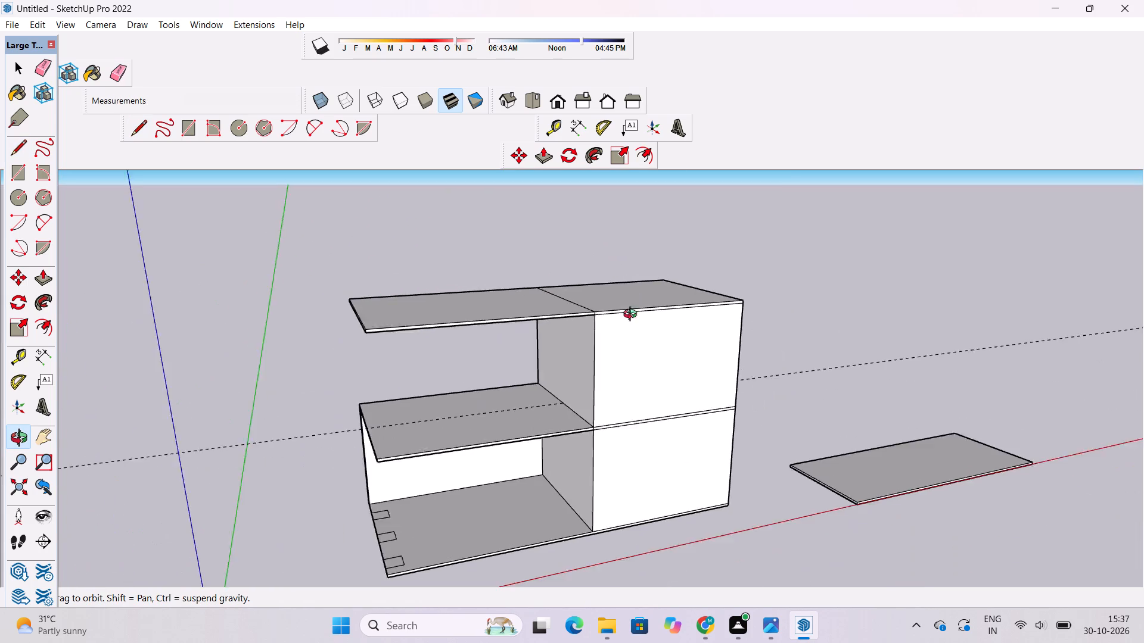
drag(633, 316, 866, 314)
drag(334, 422, 657, 378)
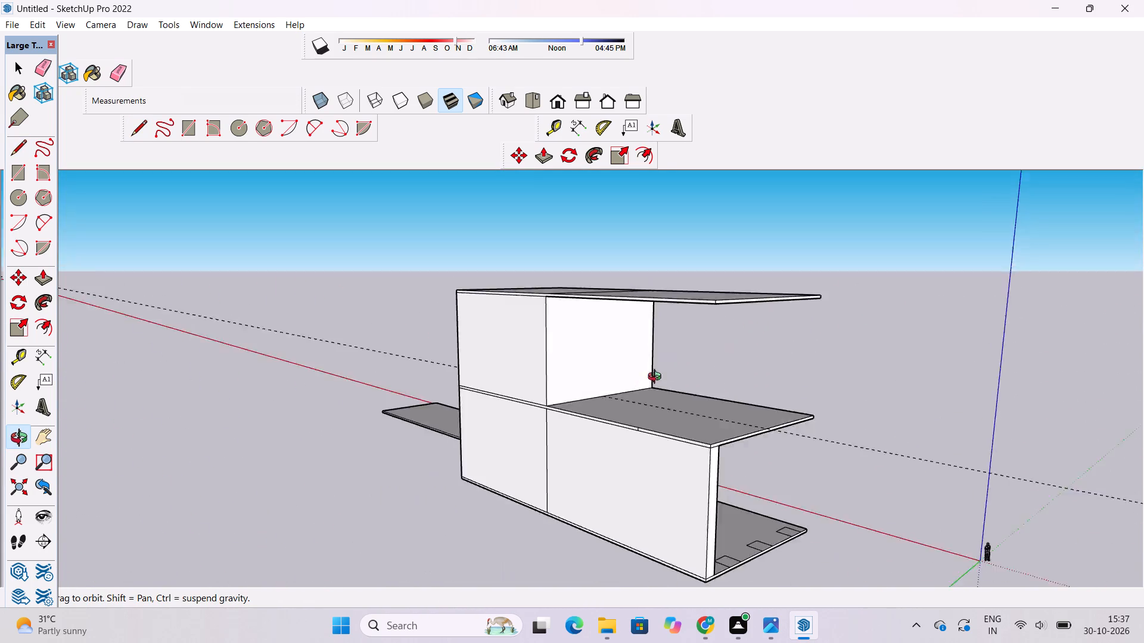
drag(657, 378, 428, 441)
drag(436, 442, 796, 343)
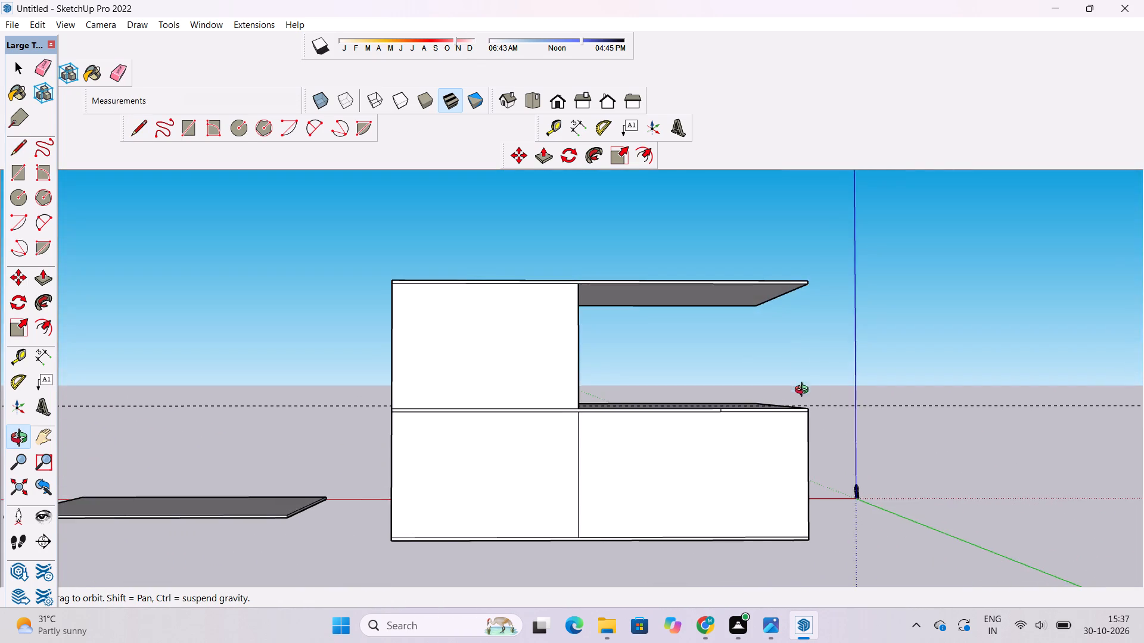
drag(789, 404, 694, 444)
scroll(692, 444, up, 15)
shift+drag(694, 424, 635, 445)
click(635, 446)
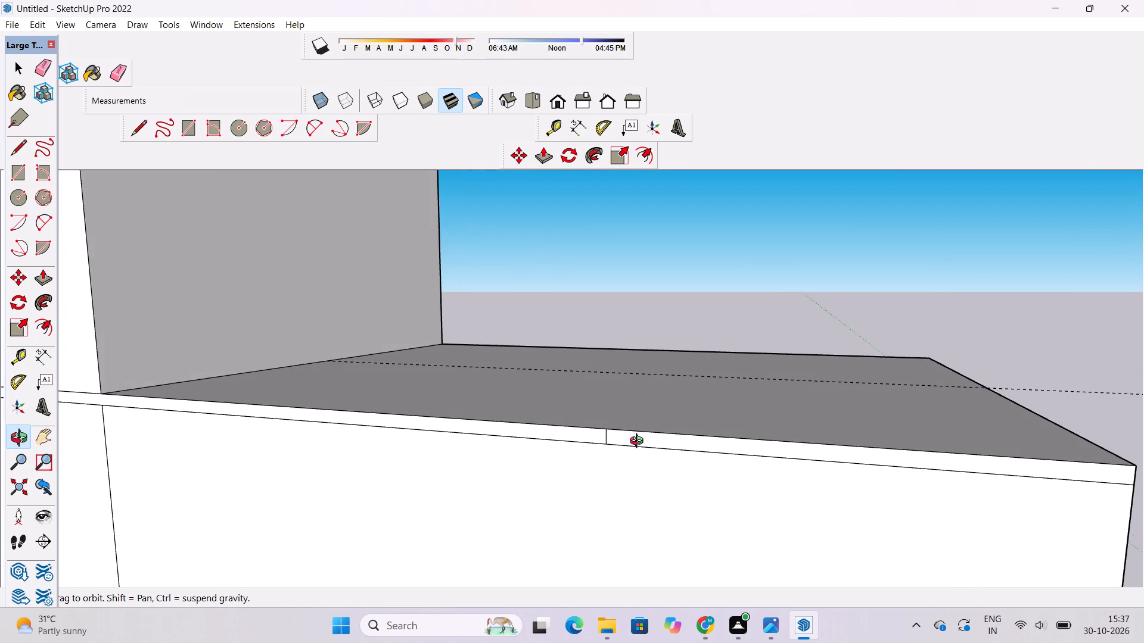
key(e)
scroll(616, 448, up, 7)
click(597, 420)
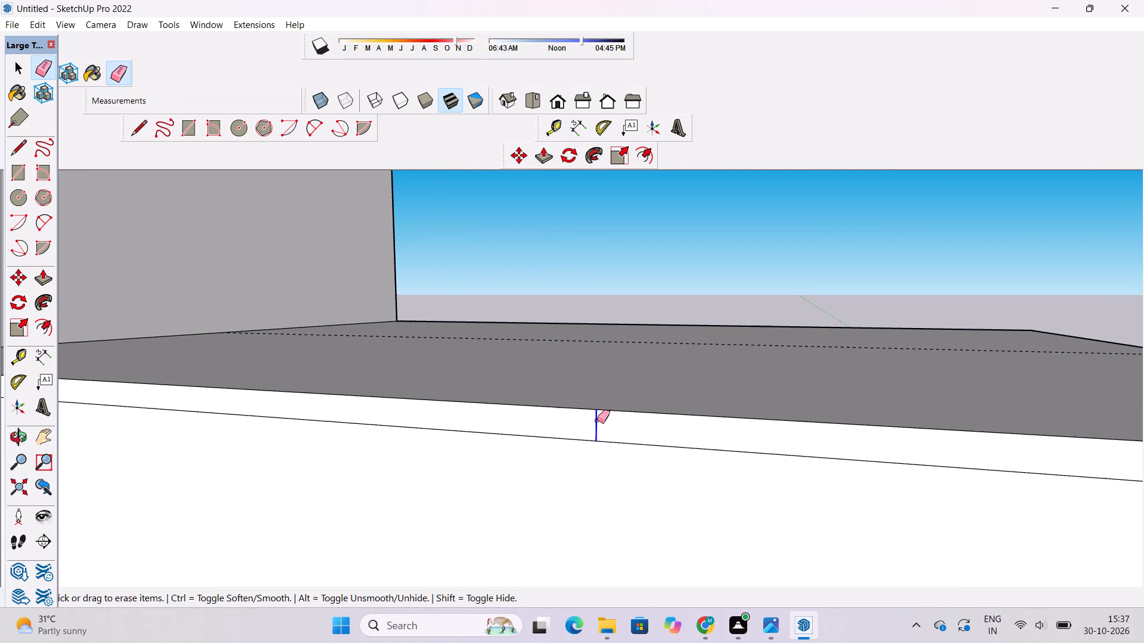
Examine the slabs, the open upper level and the middle slab's centre guide from several angles and distances.
scroll(597, 420, down, 16)
key(o)
drag(754, 397, 551, 463)
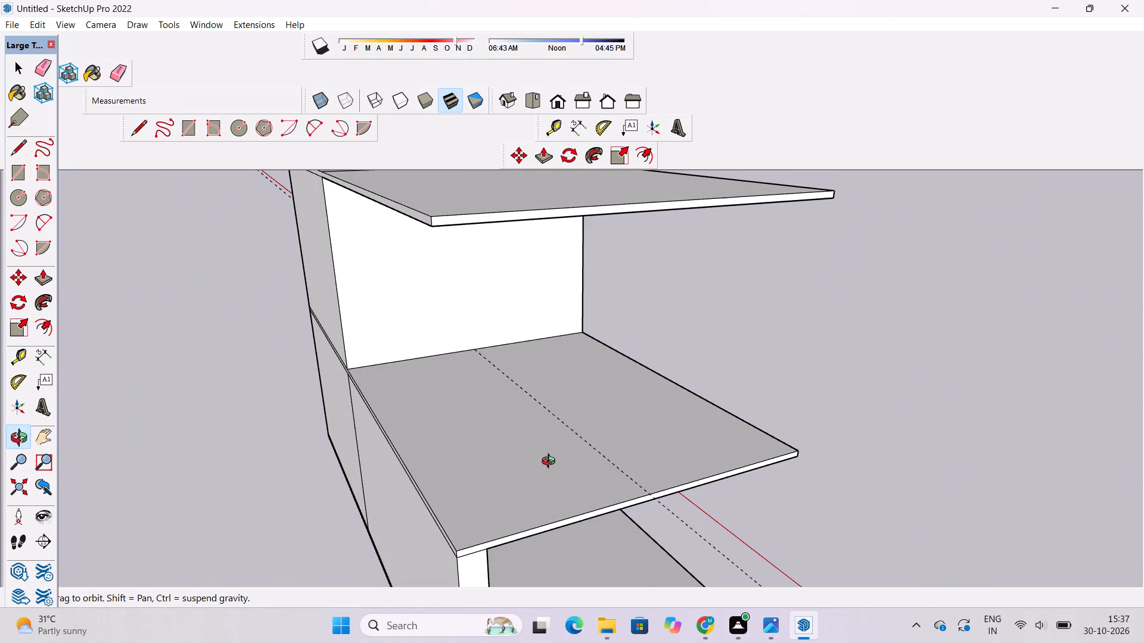
scroll(552, 460, down, 5)
drag(729, 437, 387, 461)
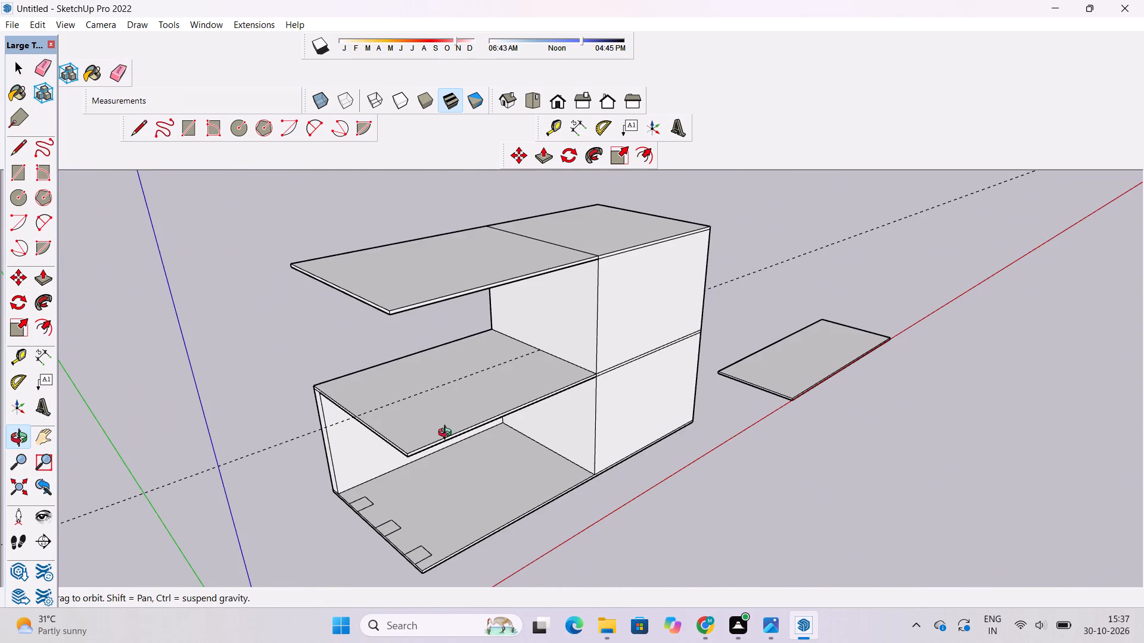
shift+drag(500, 424, 651, 430)
drag(651, 430, 432, 456)
shift+drag(599, 339, 555, 347)
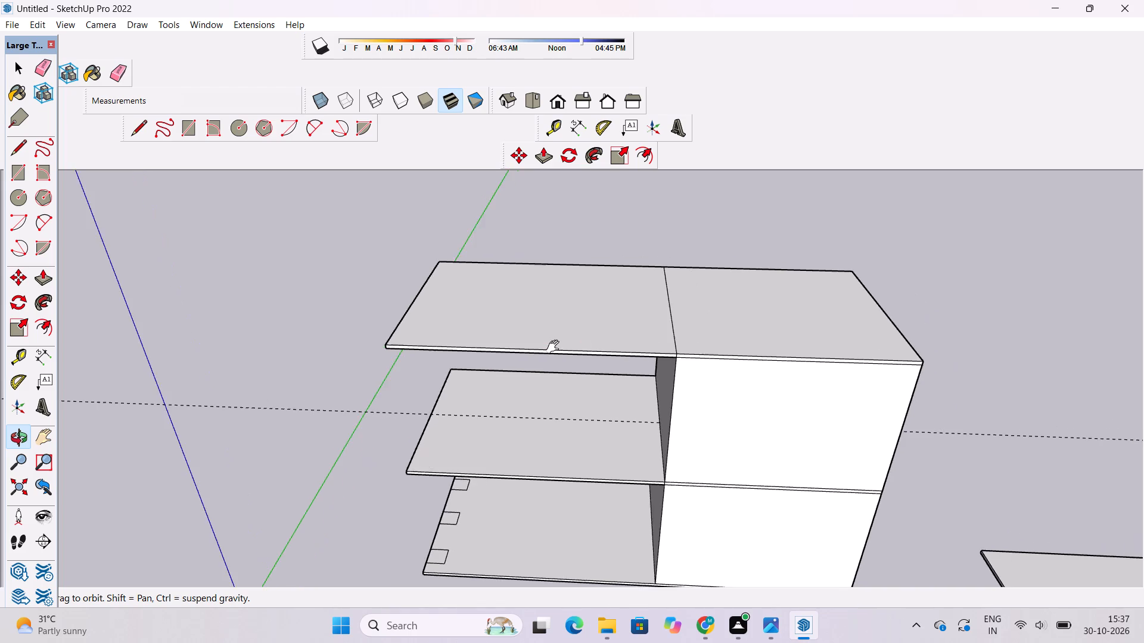
drag(555, 347, 801, 370)
scroll(500, 435, up, 3)
shift+drag(517, 433, 377, 433)
drag(377, 433, 451, 406)
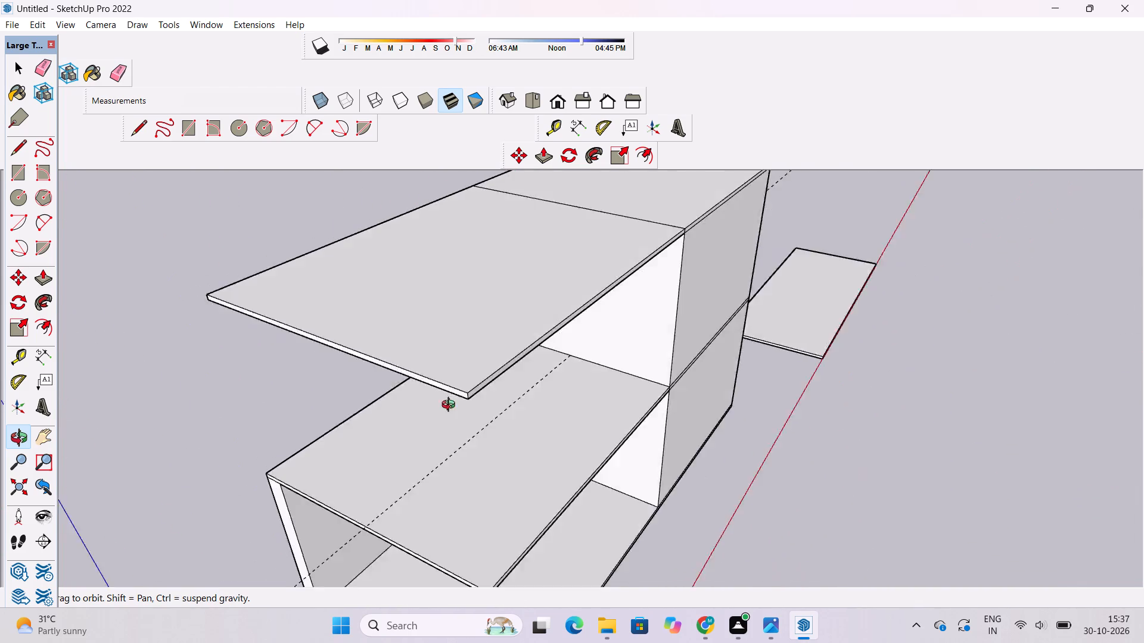
drag(451, 406, 485, 379)
shift+drag(456, 408, 551, 400)
drag(557, 398, 490, 417)
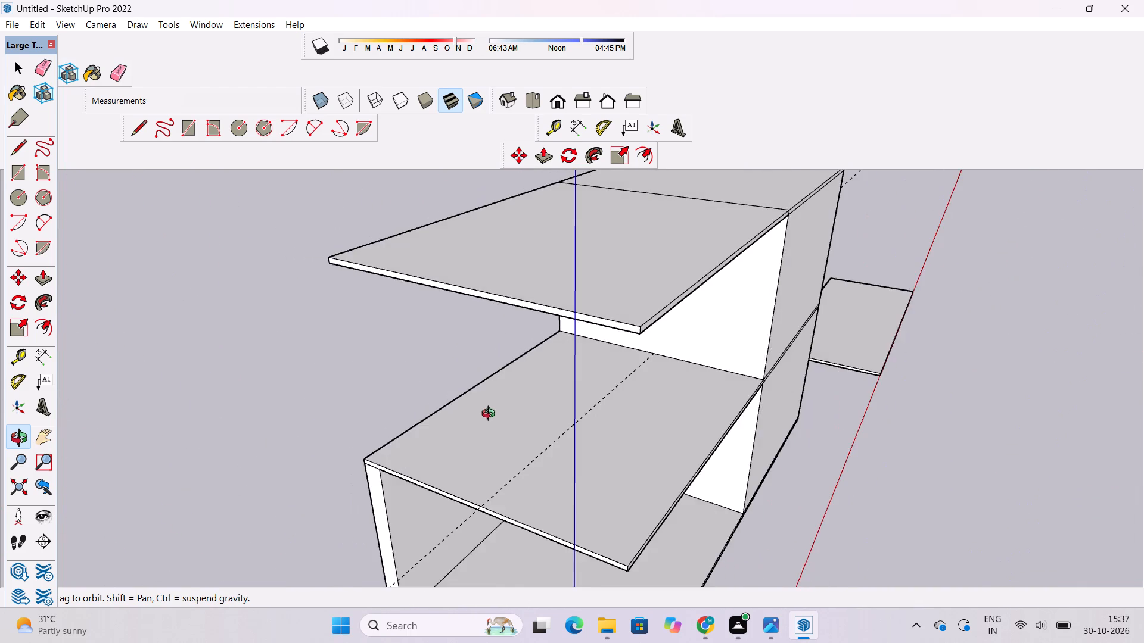
scroll(492, 414, down, 5)
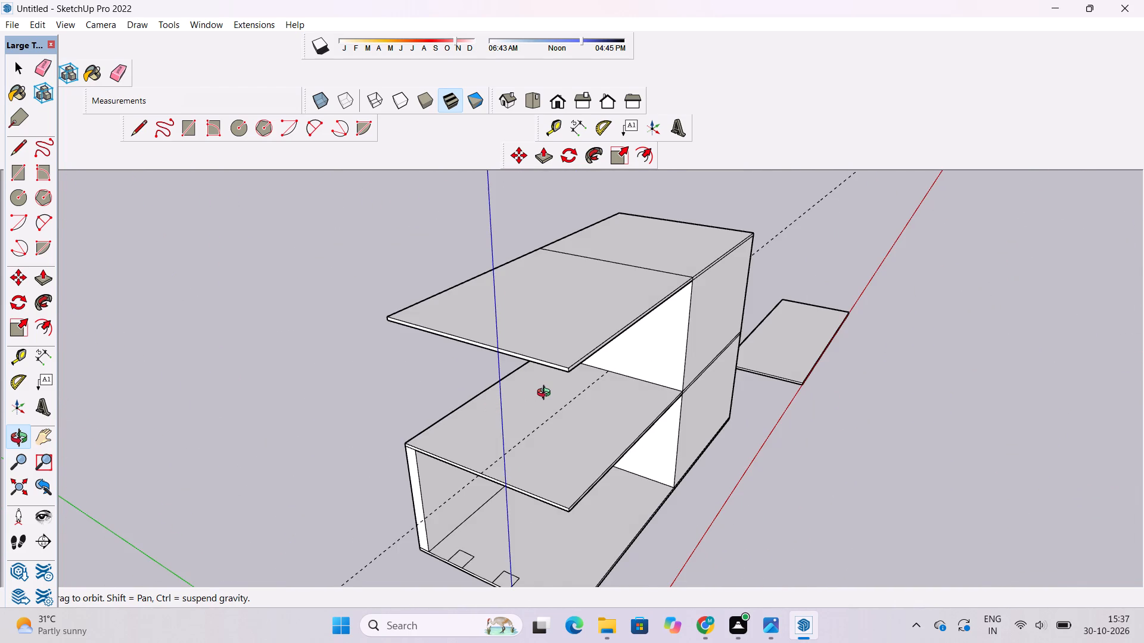
drag(546, 394, 526, 401)
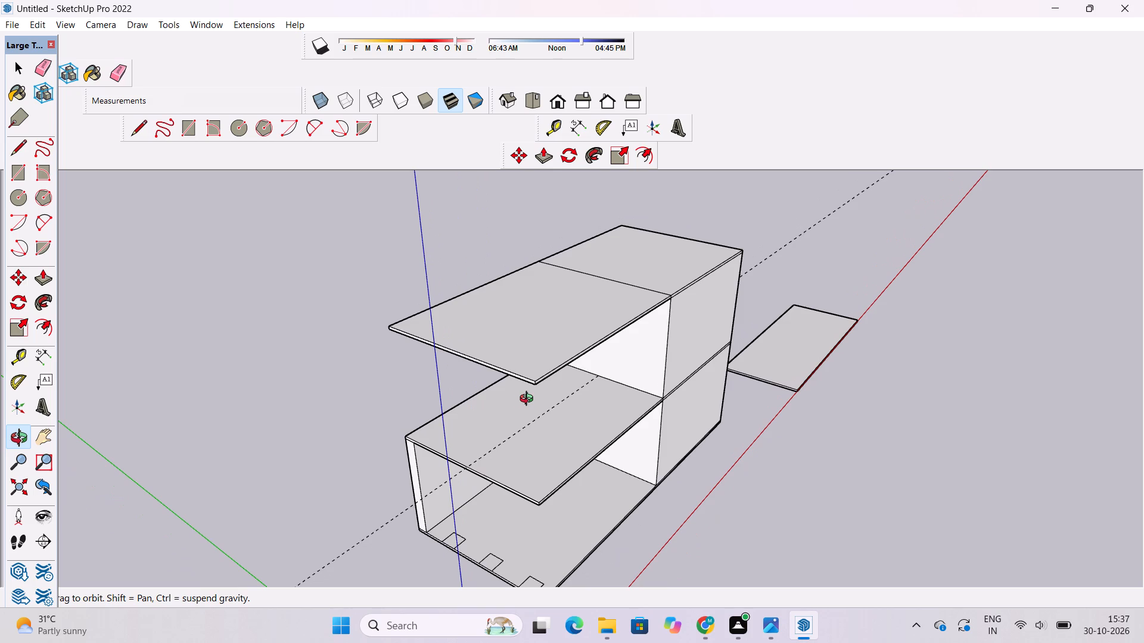
click(529, 400)
drag(529, 400, 520, 430)
drag(520, 430, 539, 405)
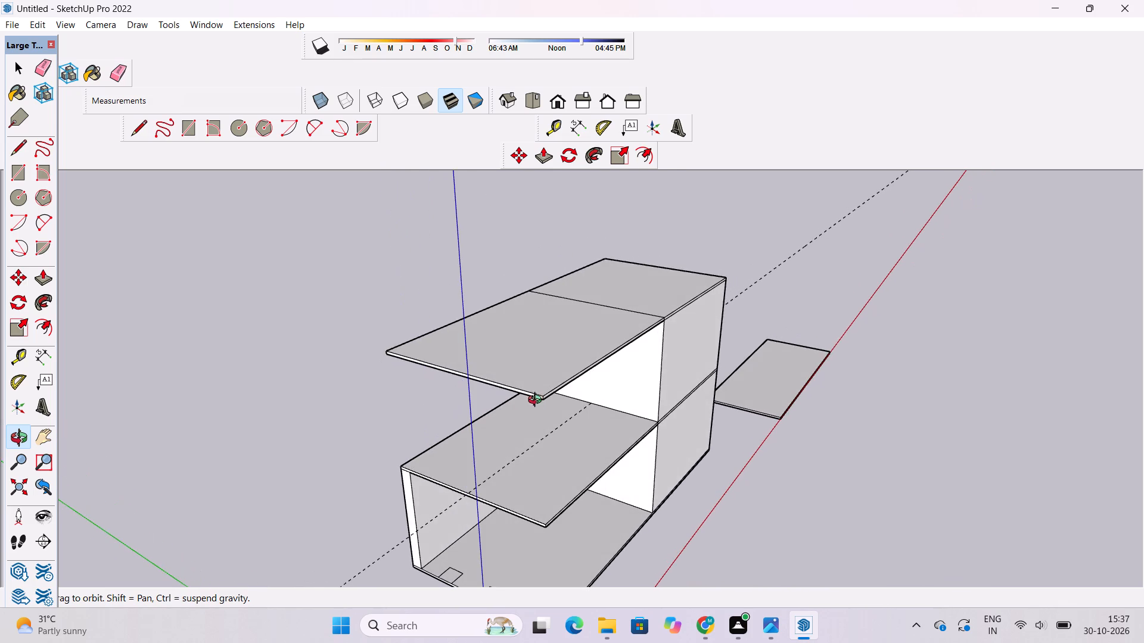
scroll(514, 403, up, 3)
shift+drag(514, 403, 512, 392)
shift+drag(514, 397, 519, 380)
drag(519, 380, 503, 398)
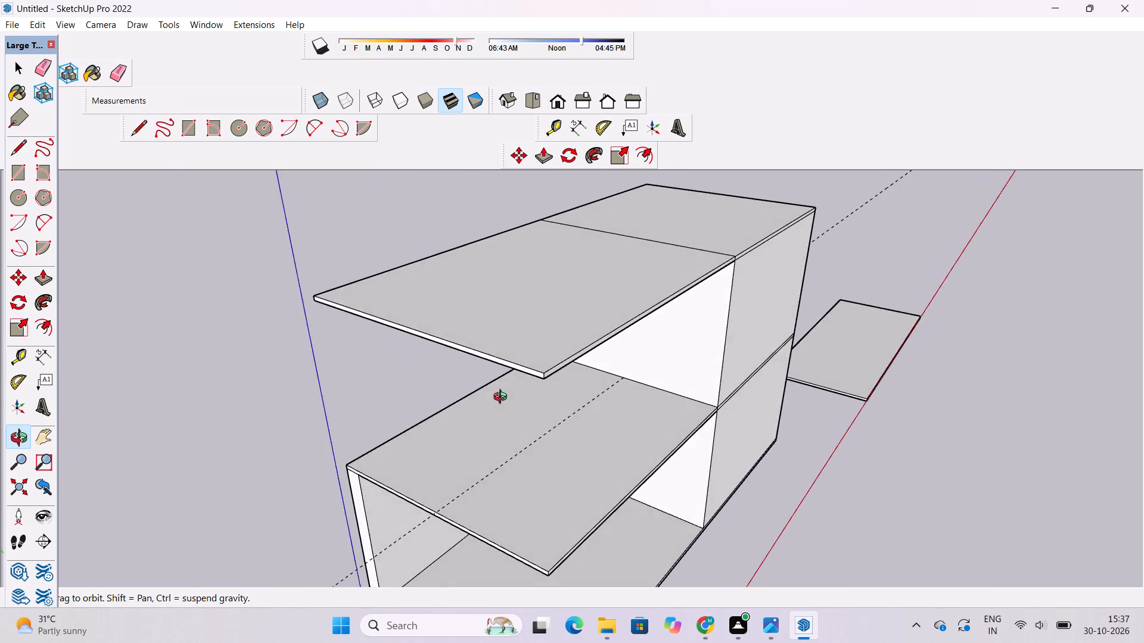
drag(503, 398, 447, 434)
Draw a 73' 6" line along the middle slab's centre guide, from the upper block's base-edge midpoint to the slab's free end edge.
key(l)
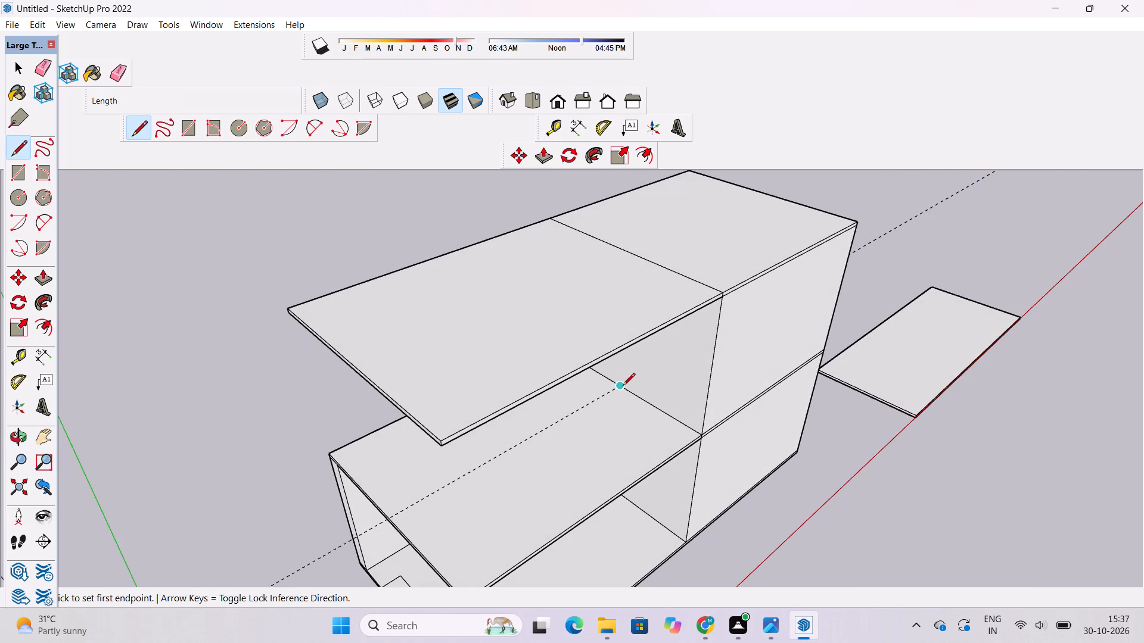
click(618, 388)
scroll(610, 373, down, 2)
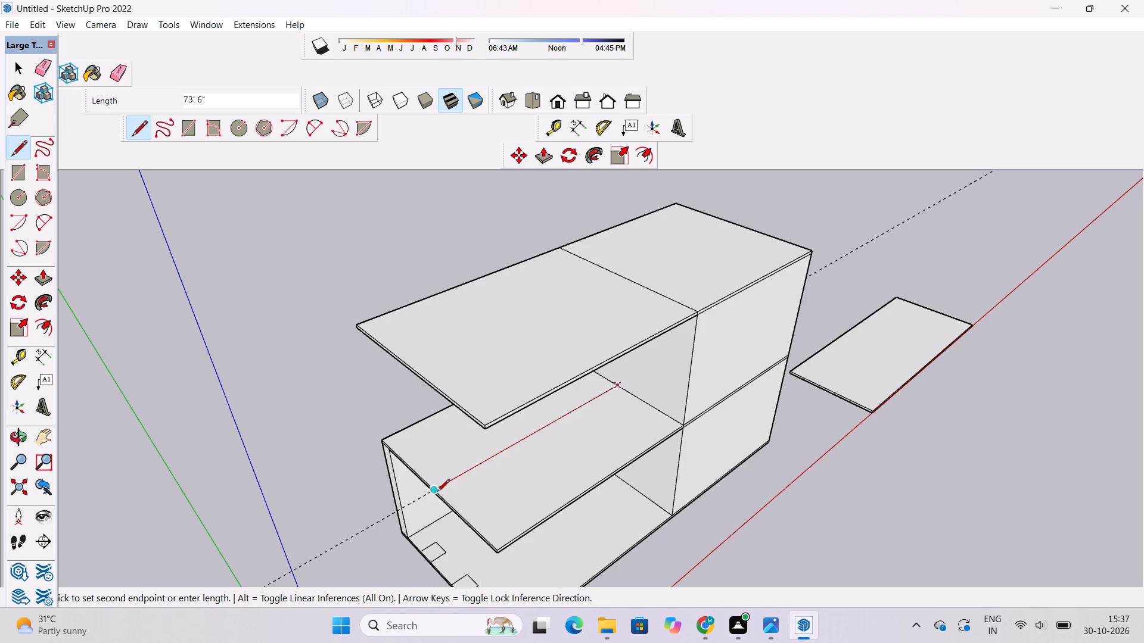
click(434, 491)
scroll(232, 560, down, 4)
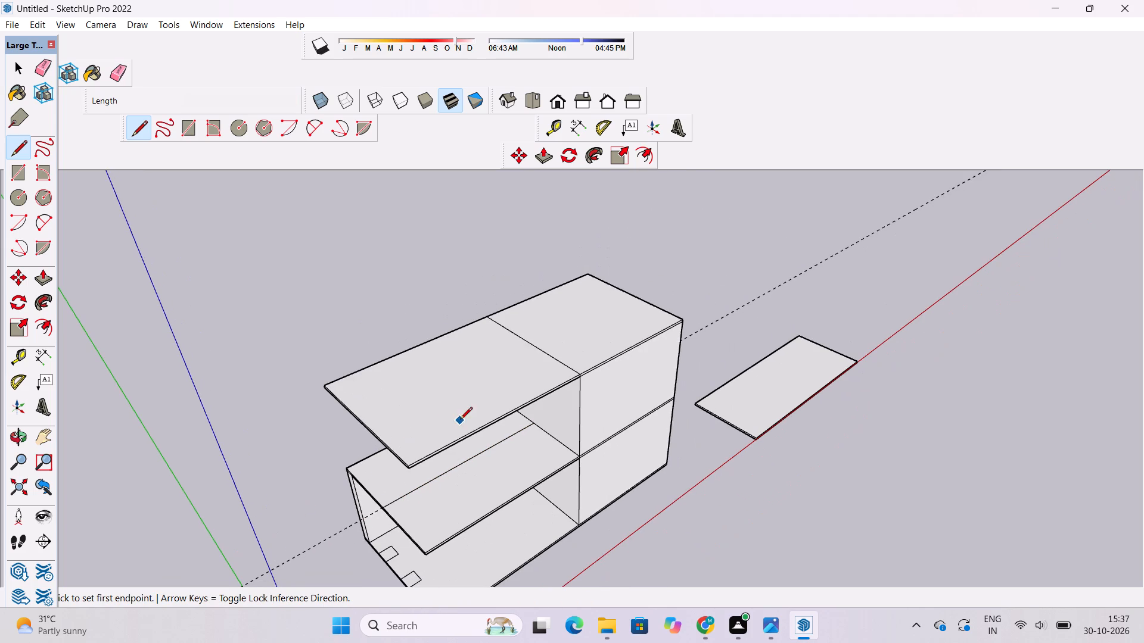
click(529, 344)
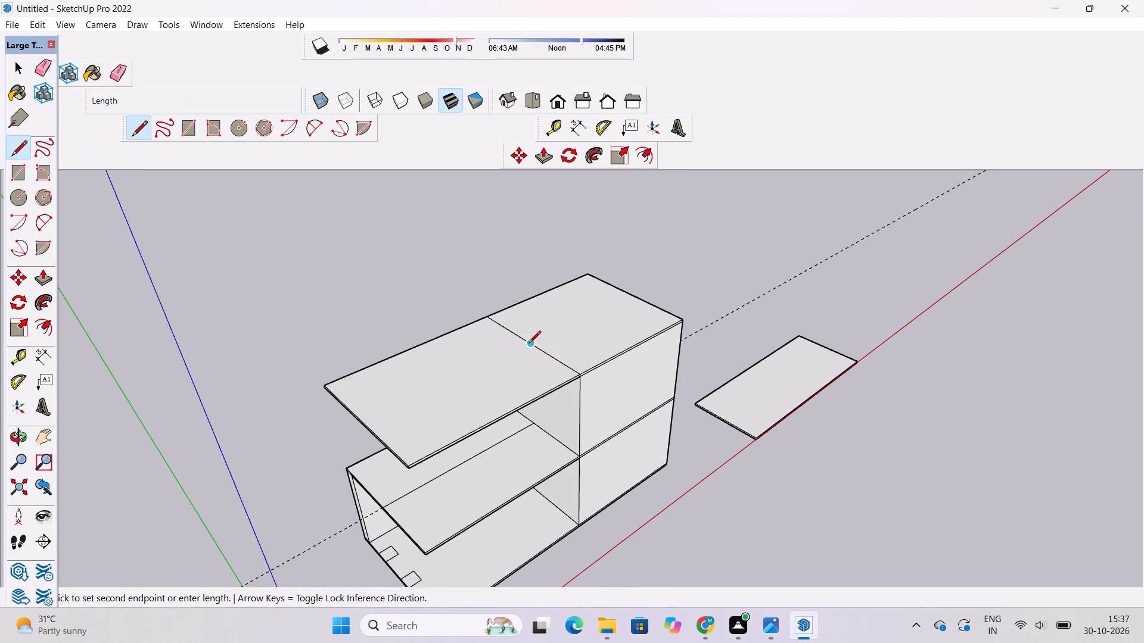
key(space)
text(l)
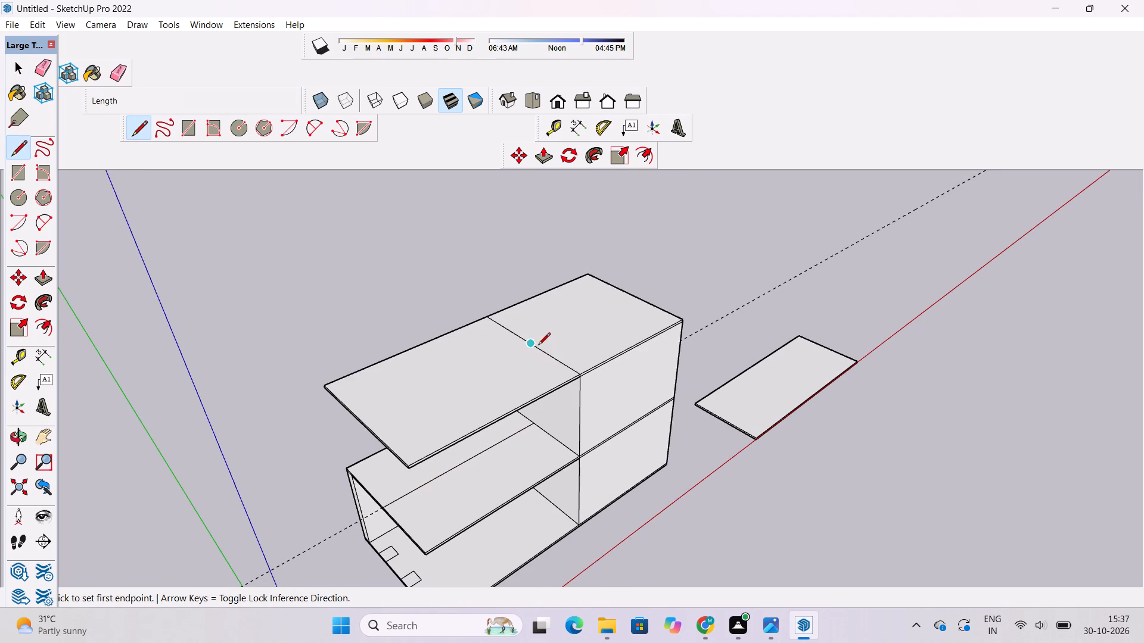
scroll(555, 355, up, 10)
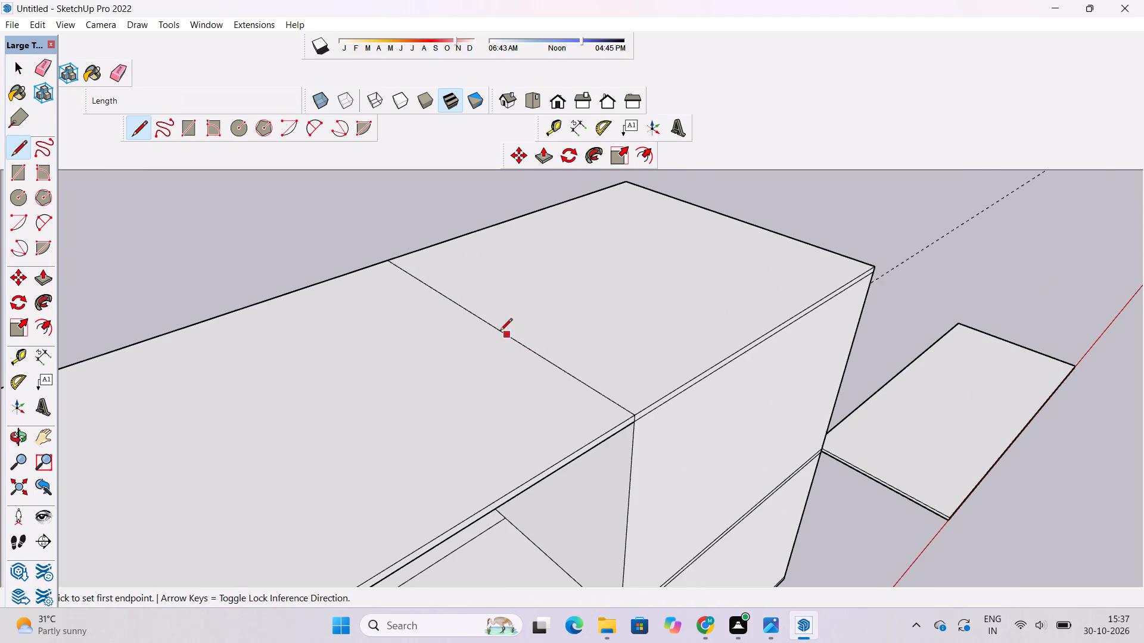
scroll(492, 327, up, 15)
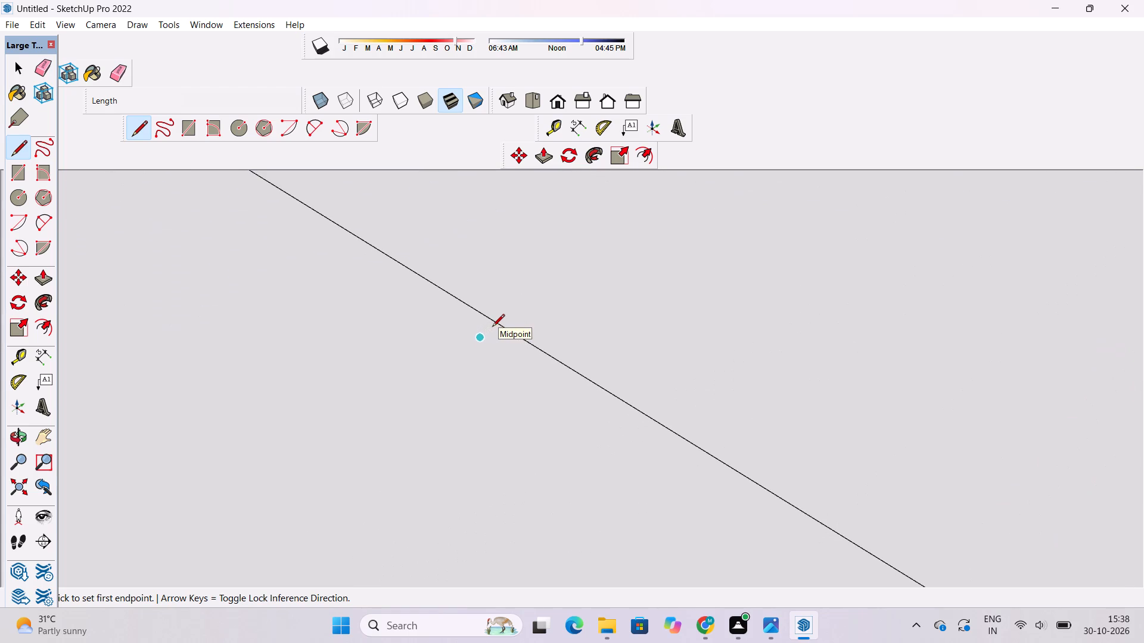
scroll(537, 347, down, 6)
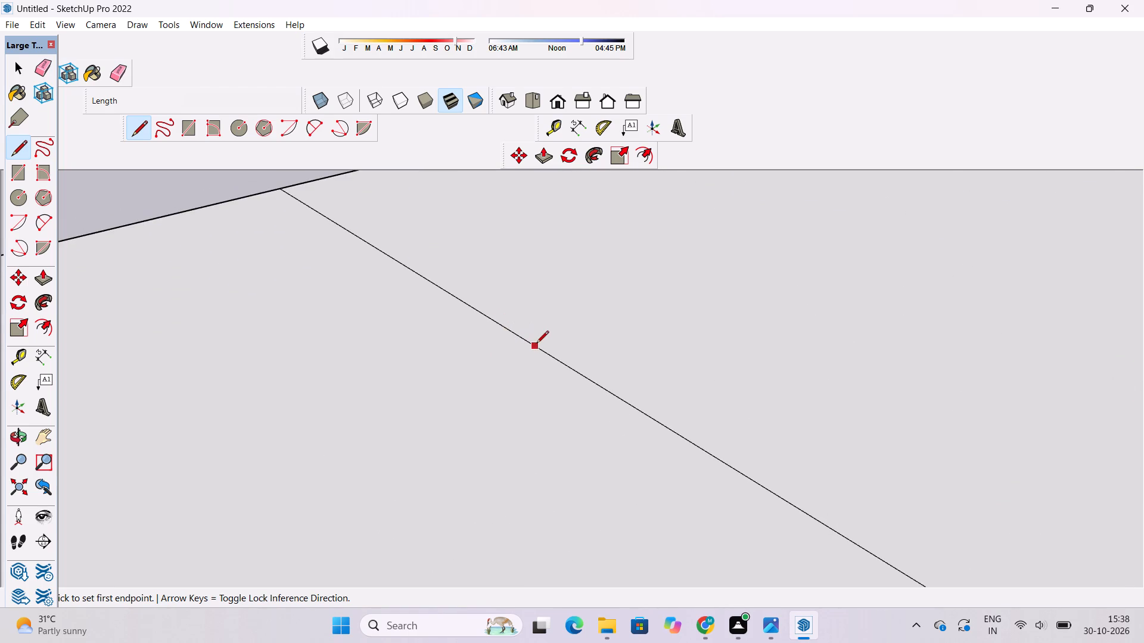
Place a guide line lengthwise on the top slab, parallel to its long edge, through the midpoint of the cross dividing line.
key(t)
scroll(515, 338, down, 7)
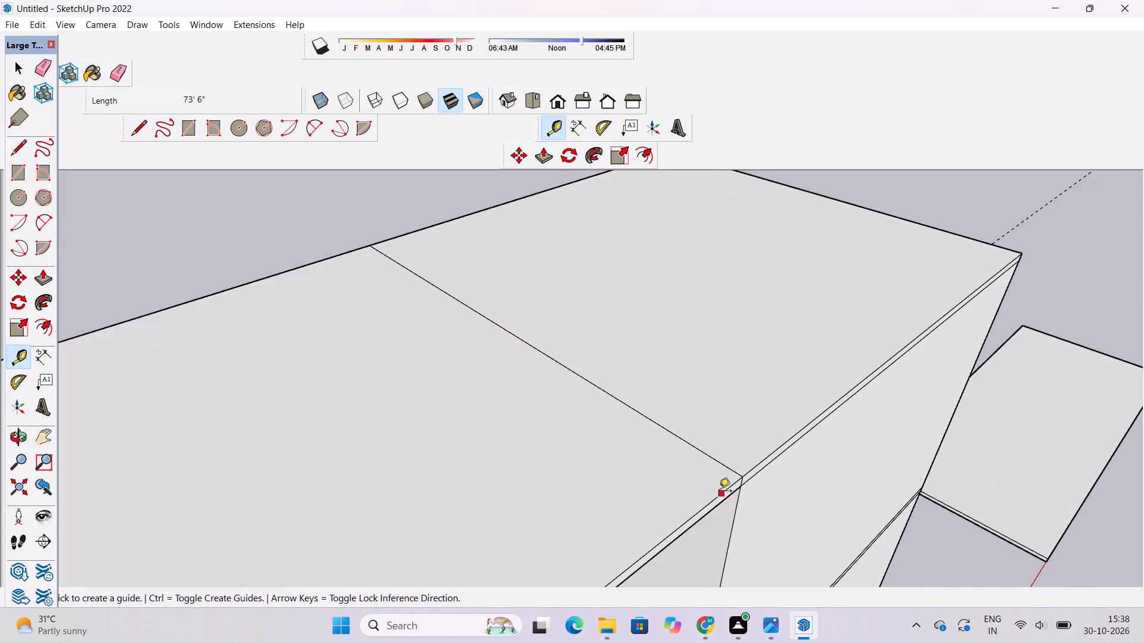
click(719, 492)
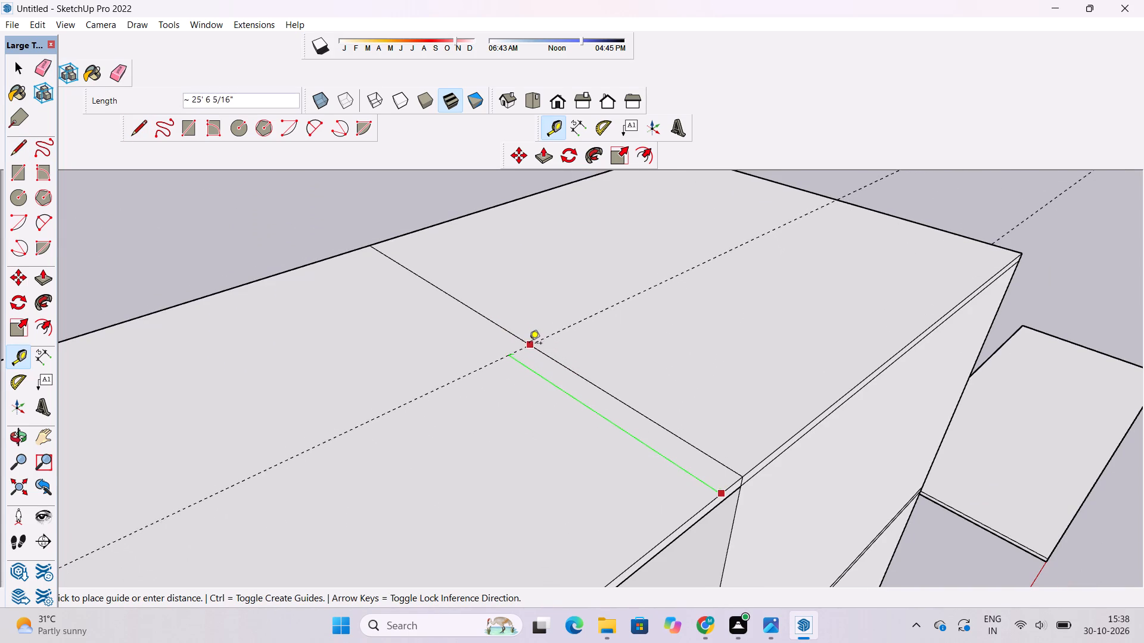
click(502, 330)
scroll(604, 355, down, 6)
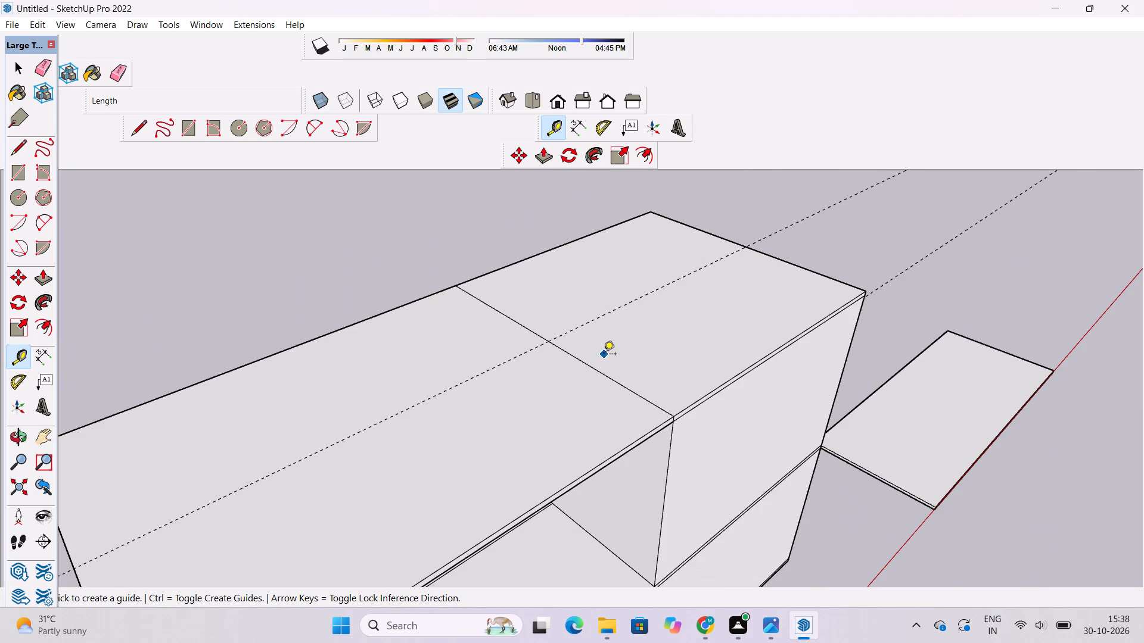
Draw a 73' 6" line along the top slab's guide, from the dividing line's midpoint to the overhanging end edge.
click(138, 135)
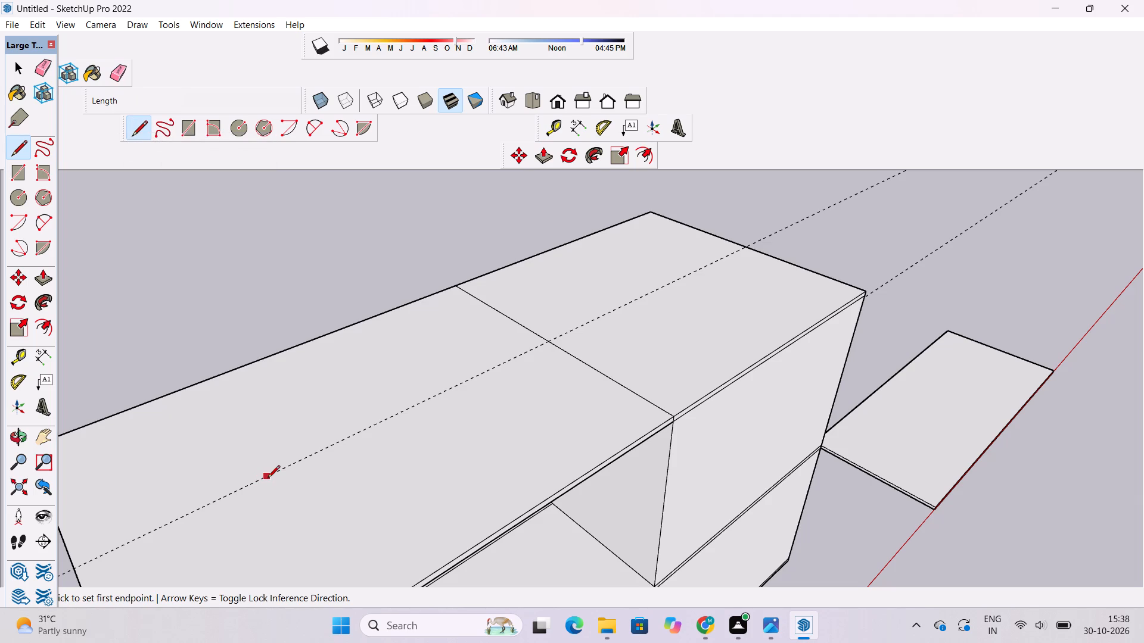
scroll(565, 365, down, 2)
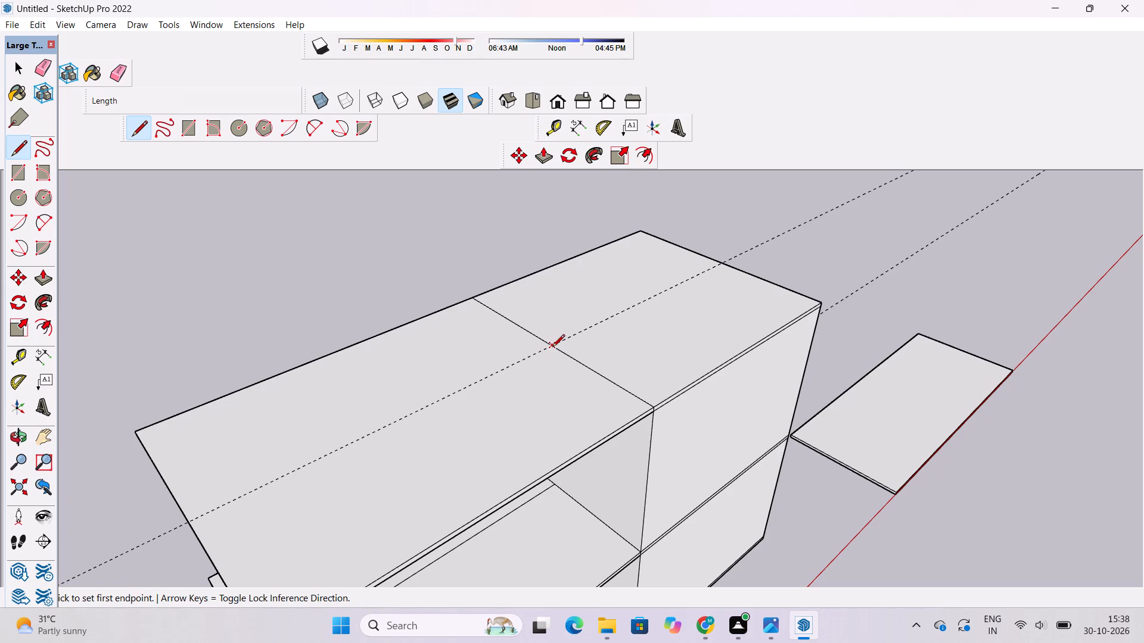
click(552, 348)
scroll(552, 348, down, 3)
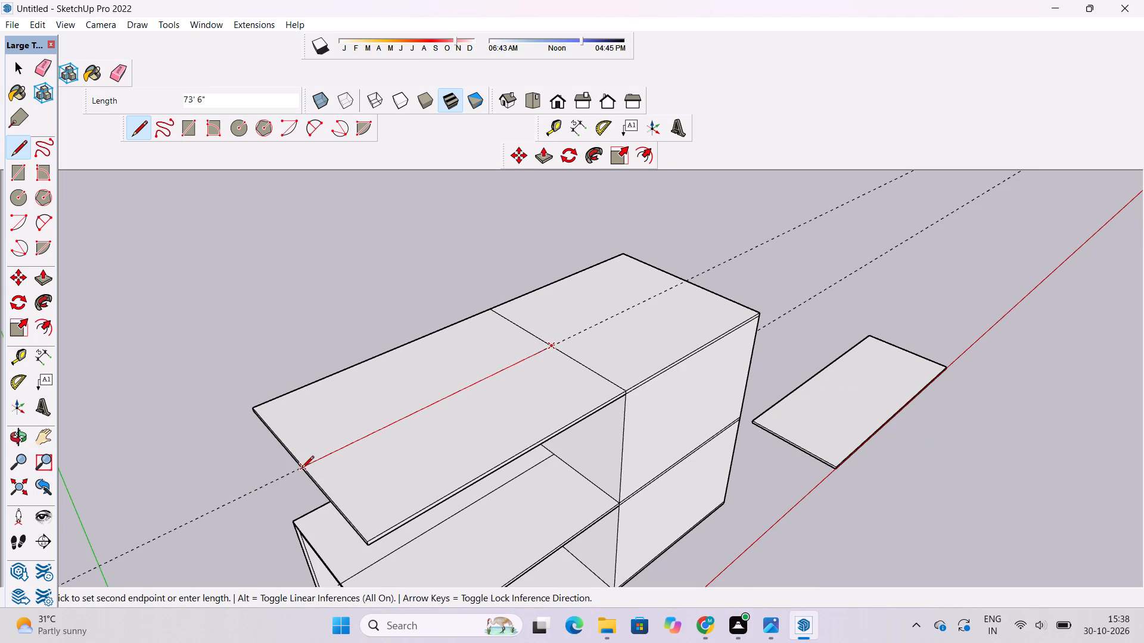
click(301, 469)
Erase the guide line running along the top slab.
key(e)
drag(244, 469, 248, 497)
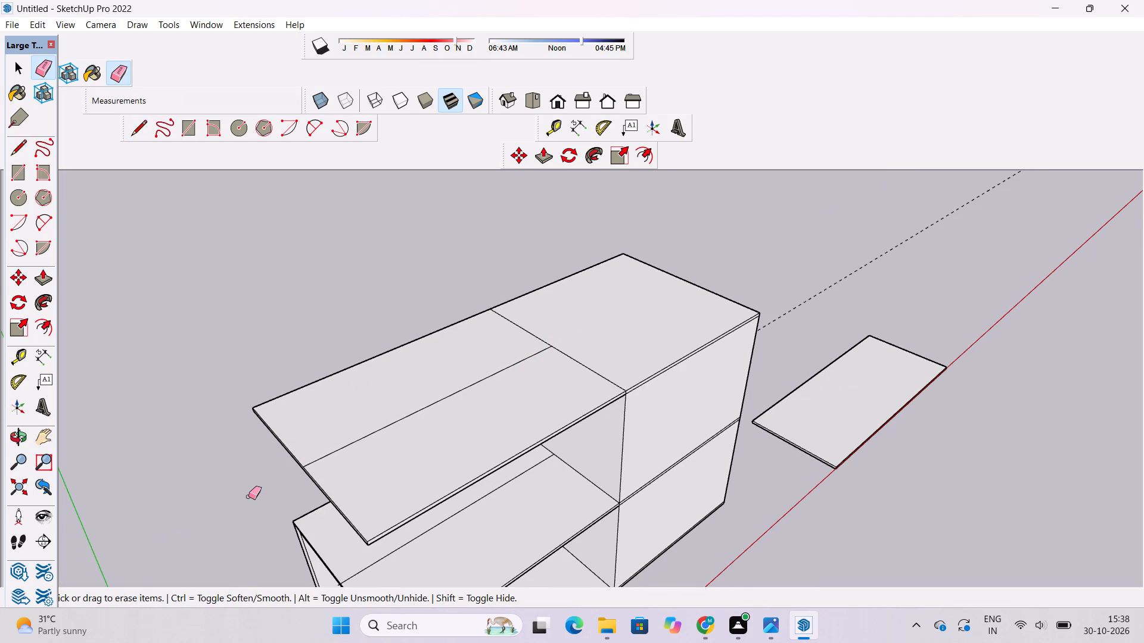
Push/Pull the middle slab's half above the side wall up 40' to meet the top slab.
key(o)
scroll(279, 483, down, 4)
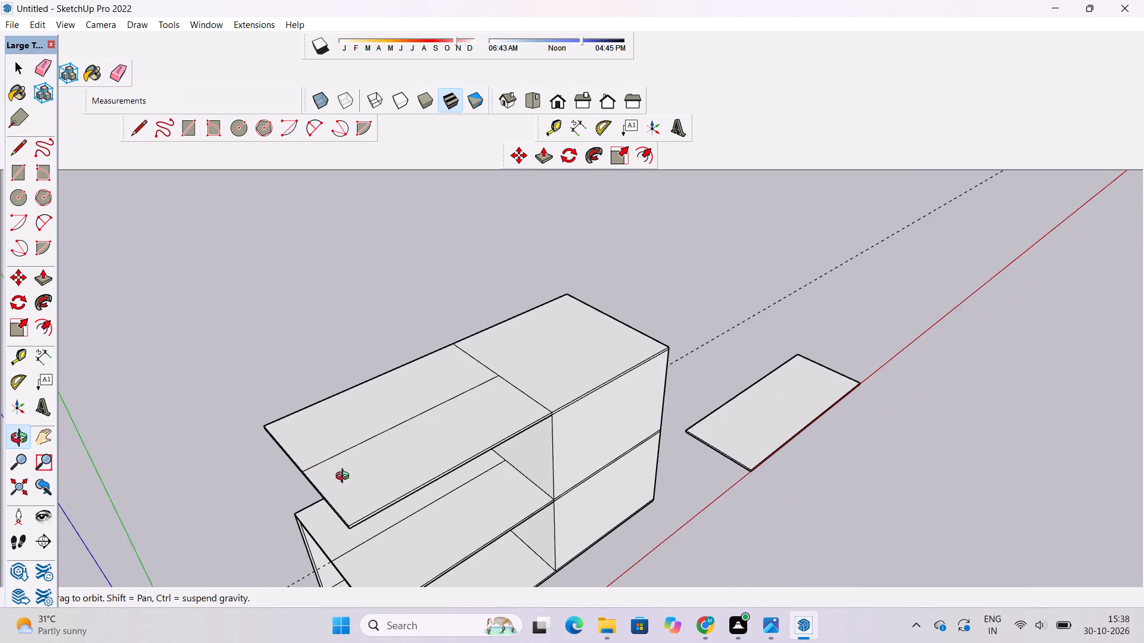
shift+drag(372, 454, 412, 351)
scroll(415, 347, up, 4)
drag(442, 288, 437, 297)
scroll(467, 290, down, 5)
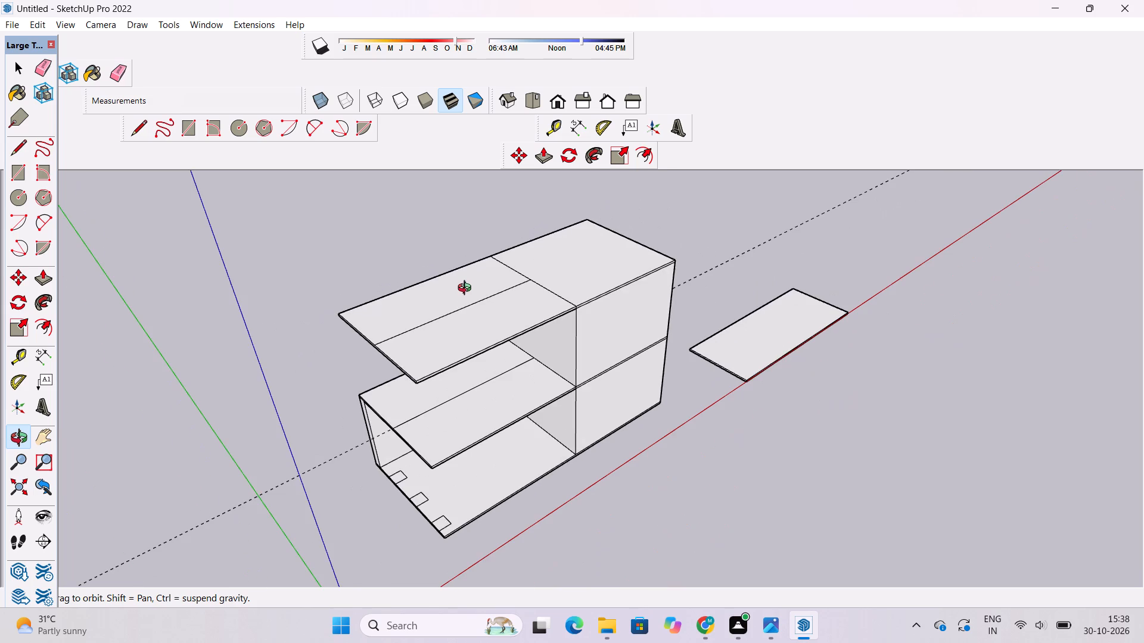
drag(470, 311, 495, 289)
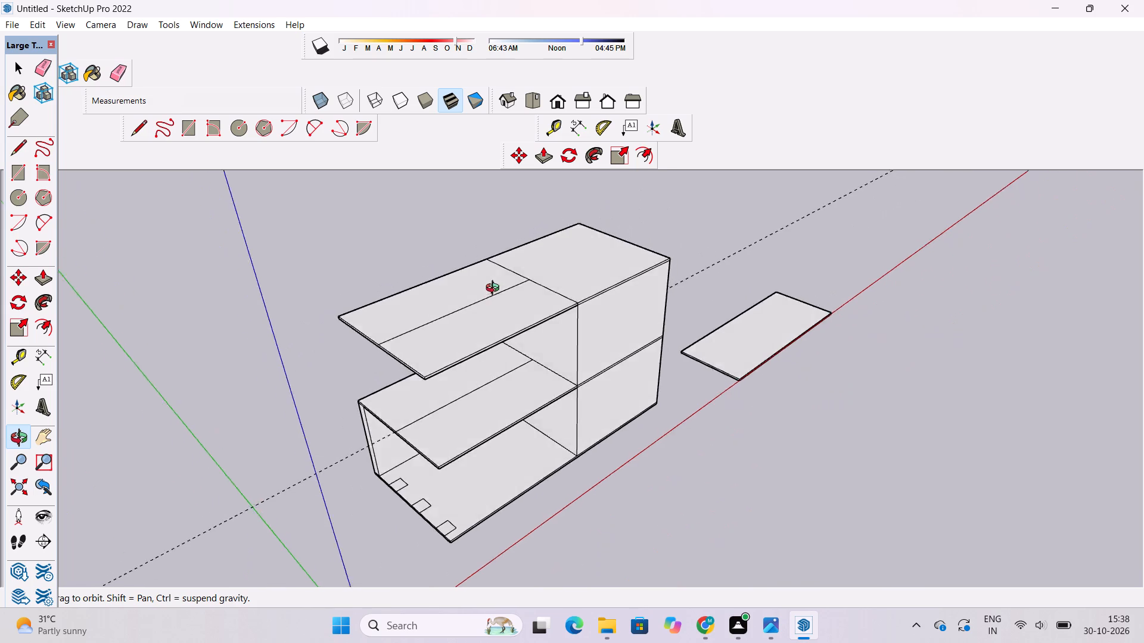
drag(495, 289, 553, 260)
scroll(434, 391, up, 4)
drag(442, 391, 439, 369)
key(p)
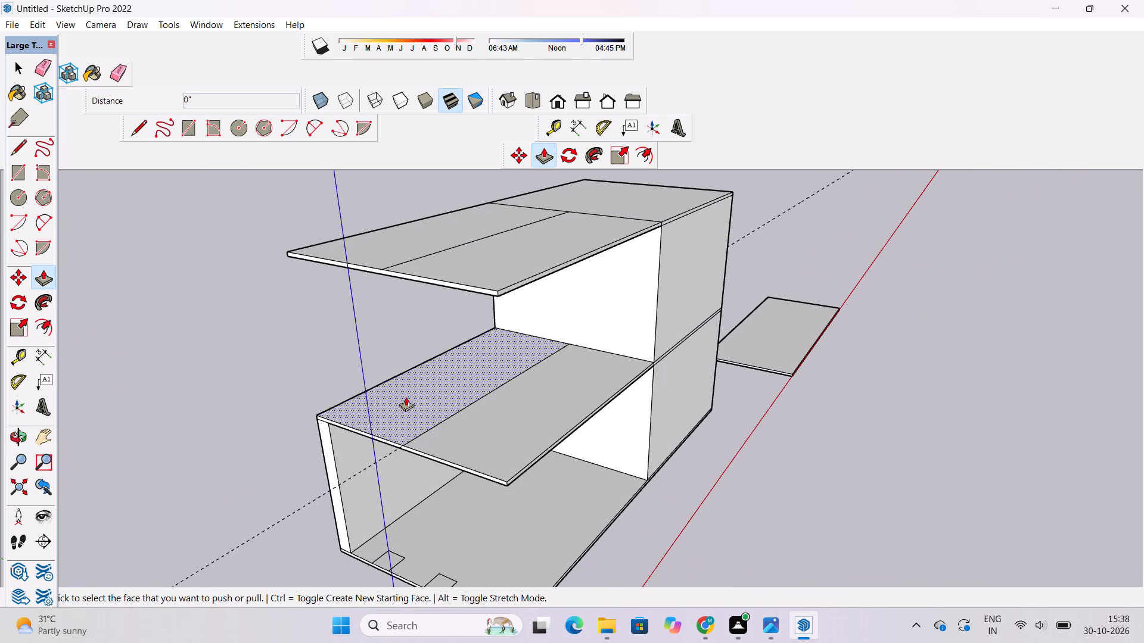
click(400, 405)
scroll(400, 400, down, 2)
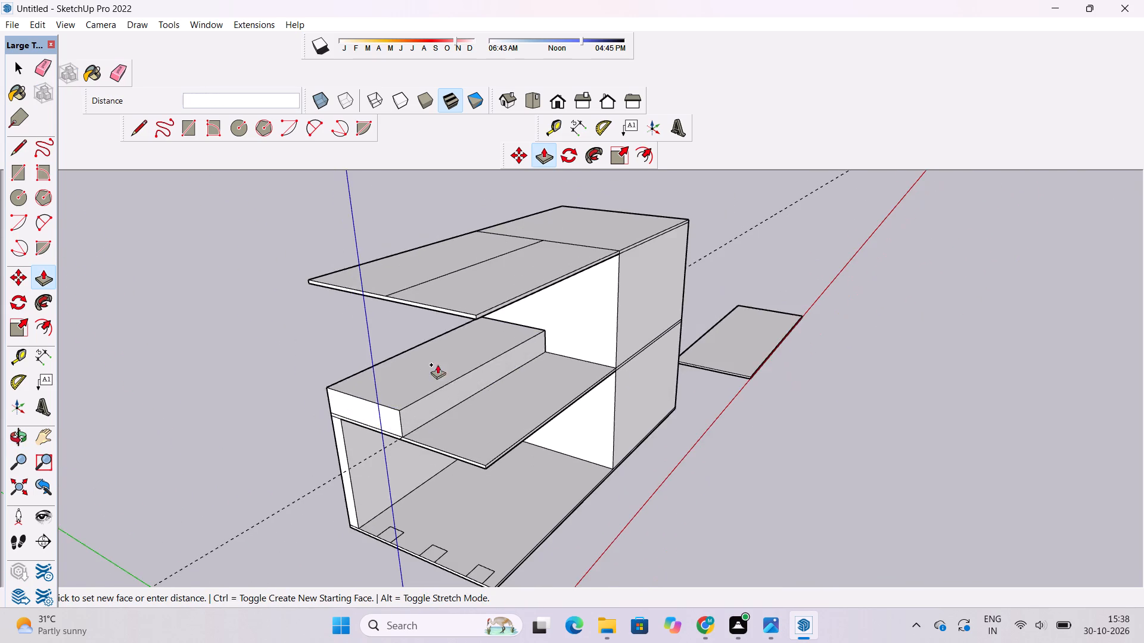
scroll(451, 354, up, 7)
click(523, 257)
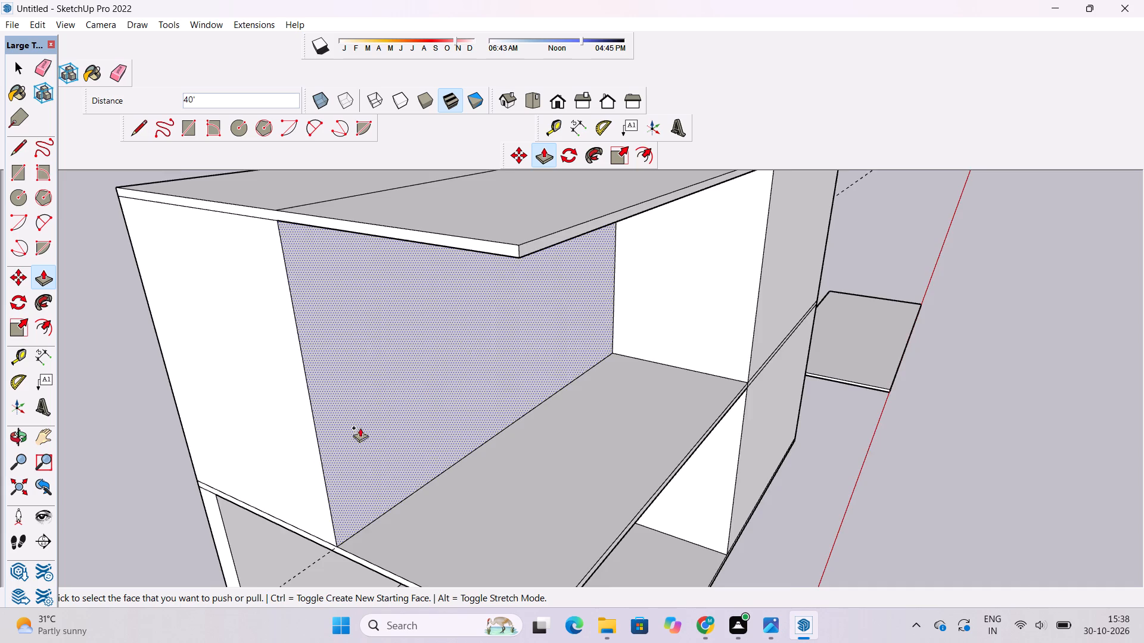
Examine the whole building from several angles, checking the enclosed side block, the slabs and the open bays.
scroll(290, 484, down, 9)
key(space)
key(o)
drag(439, 433, 352, 380)
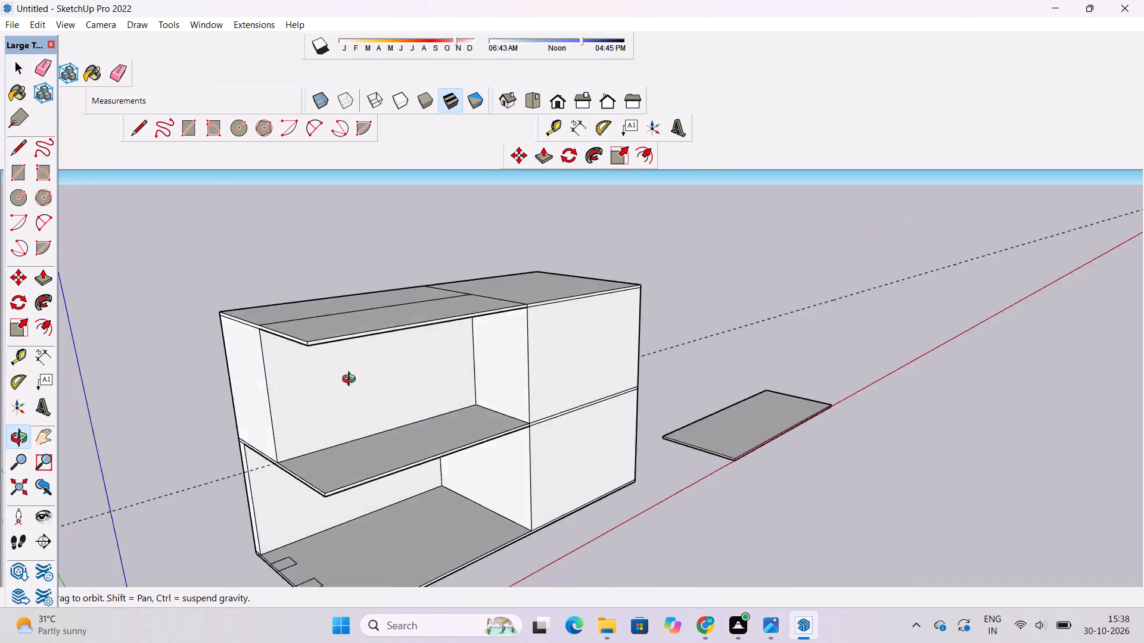
drag(352, 380, 301, 373)
drag(340, 382, 296, 385)
shift+drag(296, 385, 370, 395)
drag(370, 395, 318, 348)
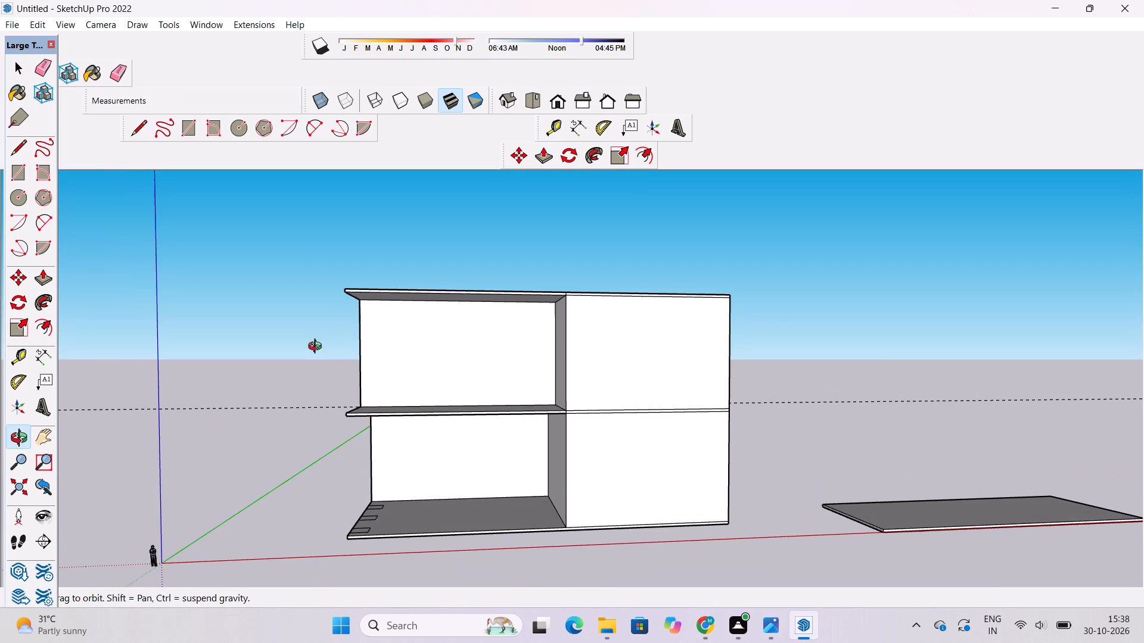
scroll(324, 344, down, 2)
drag(341, 338, 381, 421)
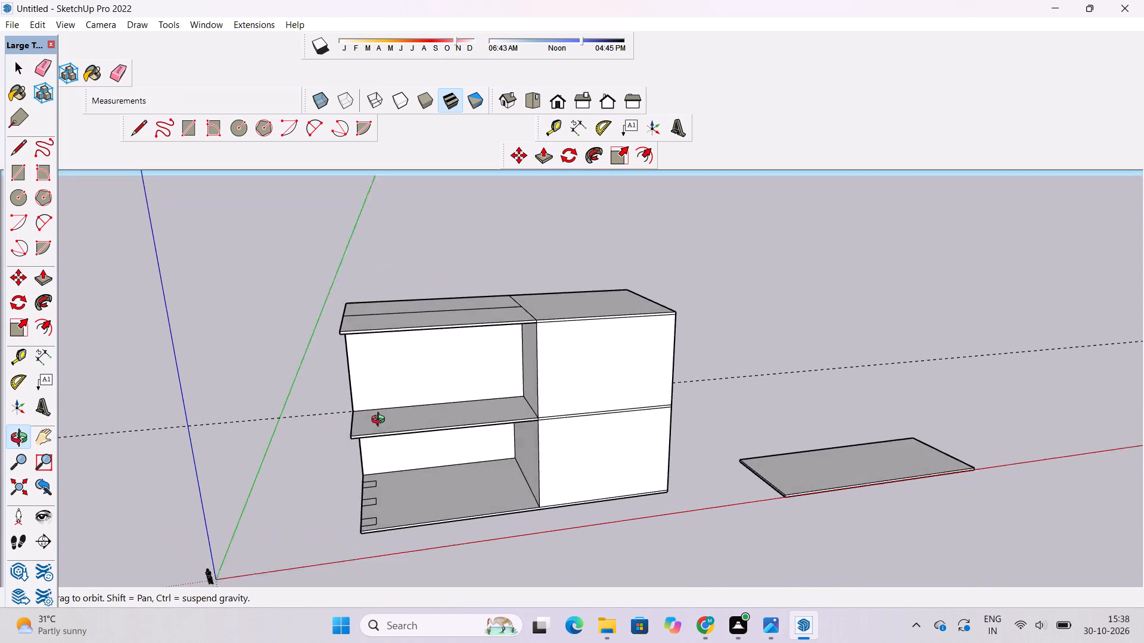
drag(381, 421, 384, 427)
scroll(391, 383, down, 2)
drag(446, 458, 388, 420)
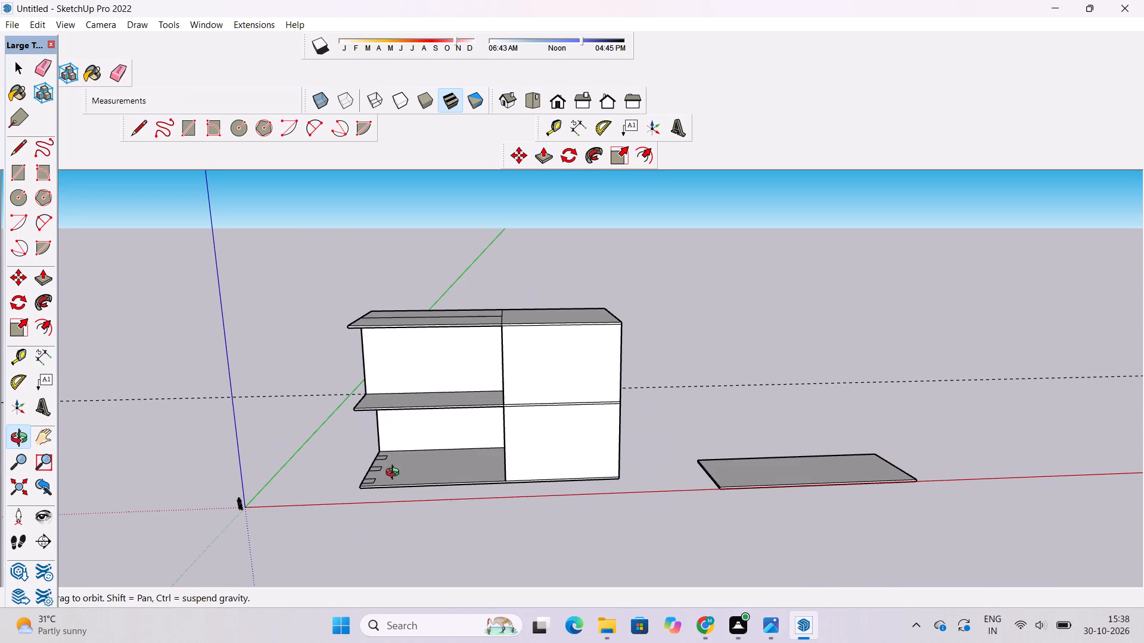
shift+drag(407, 439, 408, 472)
shift+drag(443, 409, 428, 417)
drag(428, 417, 428, 443)
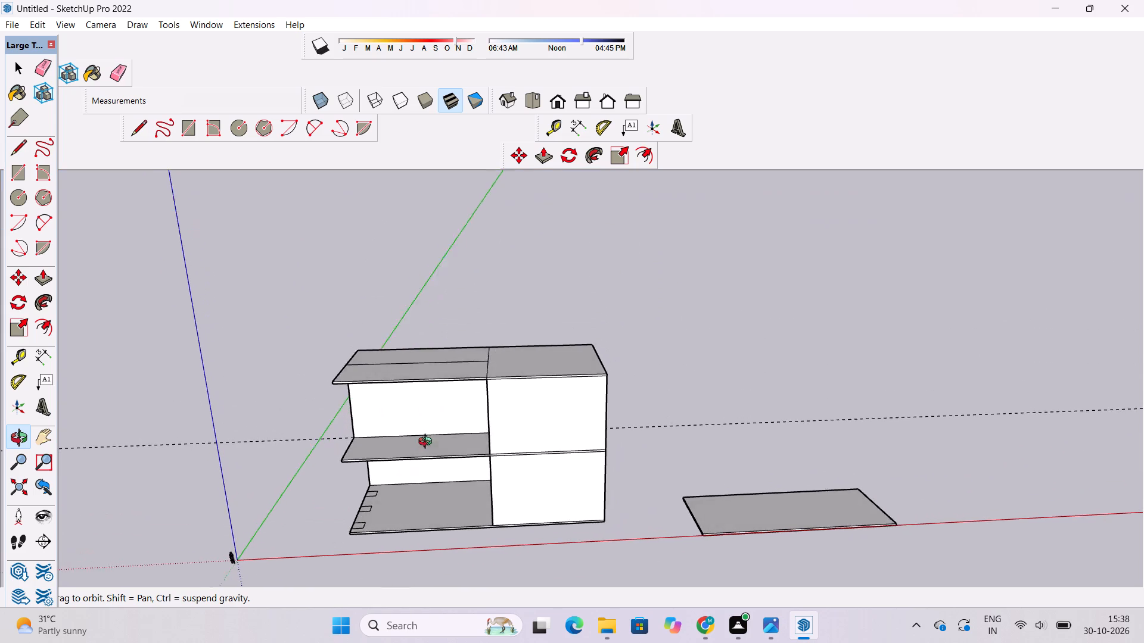
drag(428, 443, 441, 457)
Push/Pull the top slab's undivided section, on the solid-block side of the cross dividing line, up 40'.
scroll(433, 408, up, 2)
shift+drag(433, 389, 419, 417)
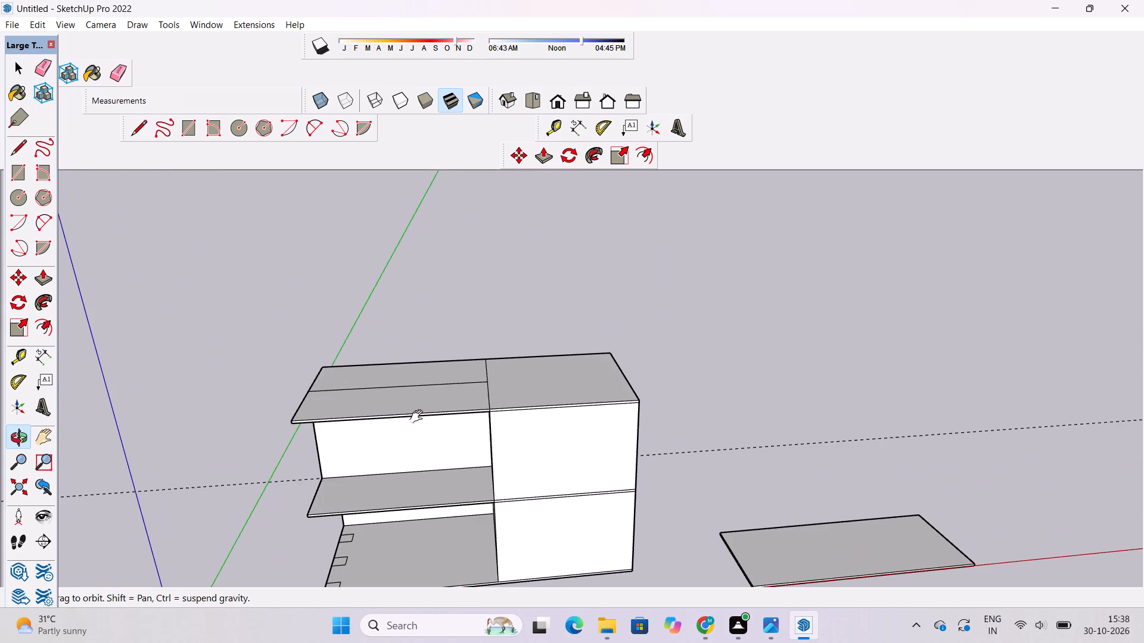
scroll(434, 399, up, 2)
shift+drag(433, 402, 416, 423)
drag(416, 423, 427, 446)
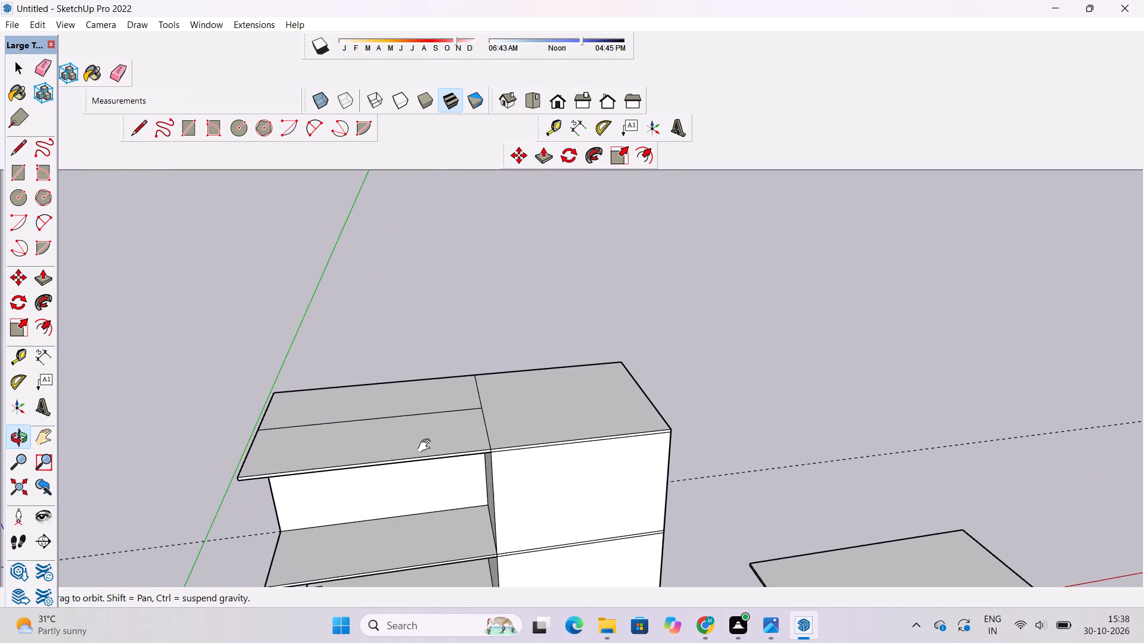
drag(427, 446, 427, 446)
shift+click(428, 447)
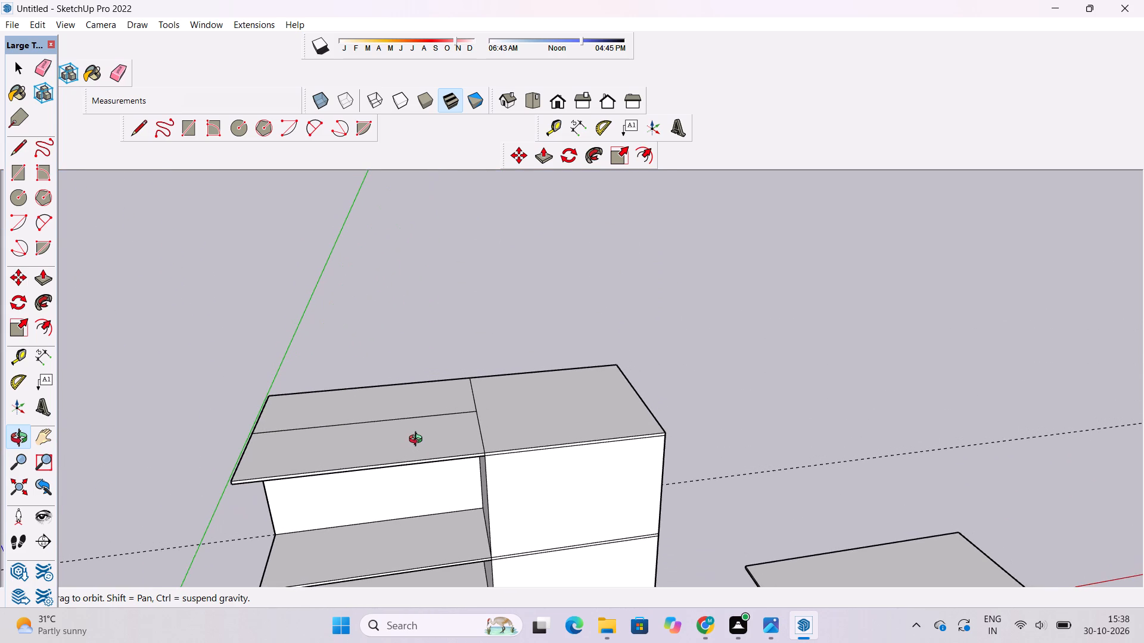
scroll(423, 434, down, 3)
shift+drag(432, 428, 427, 438)
shift+drag(427, 441, 447, 438)
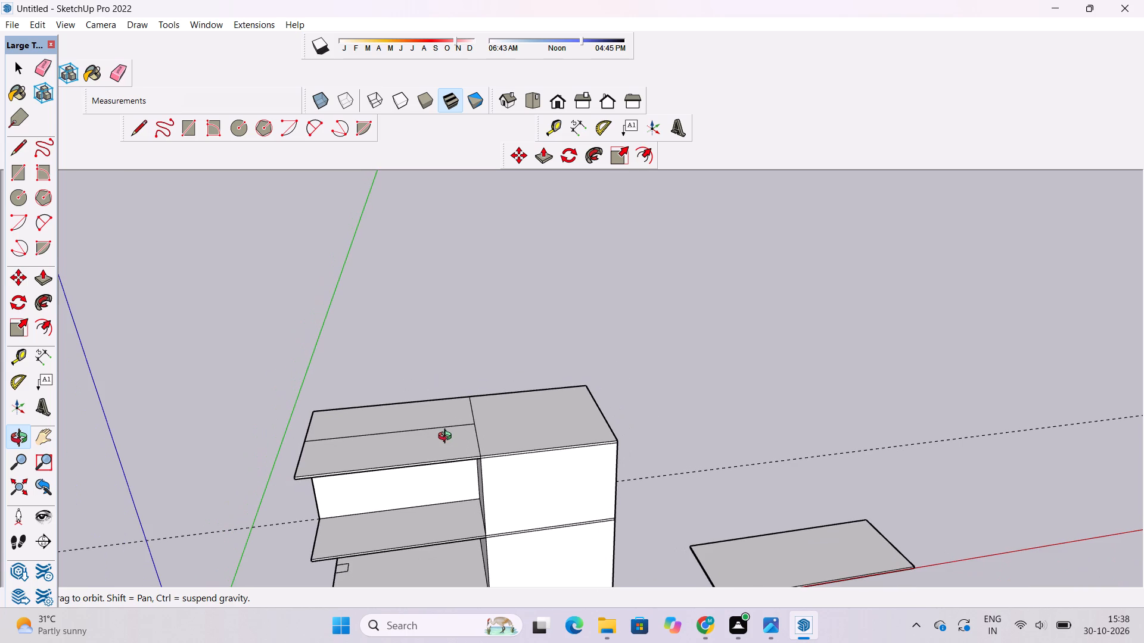
key(p)
scroll(502, 467, up, 8)
click(529, 417)
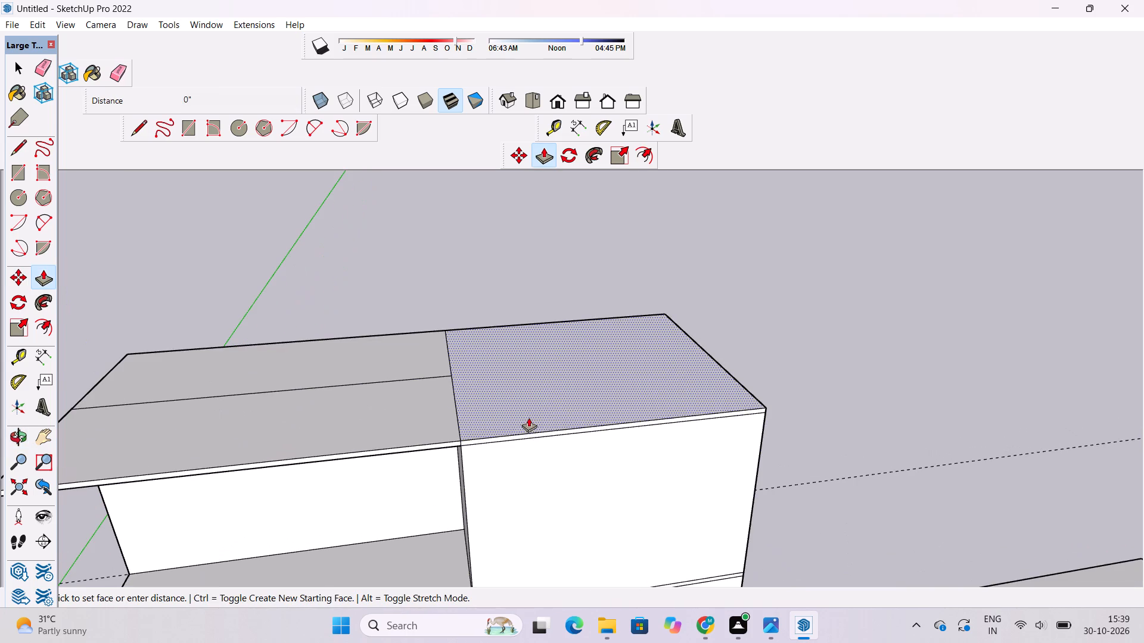
scroll(529, 405, down, 6)
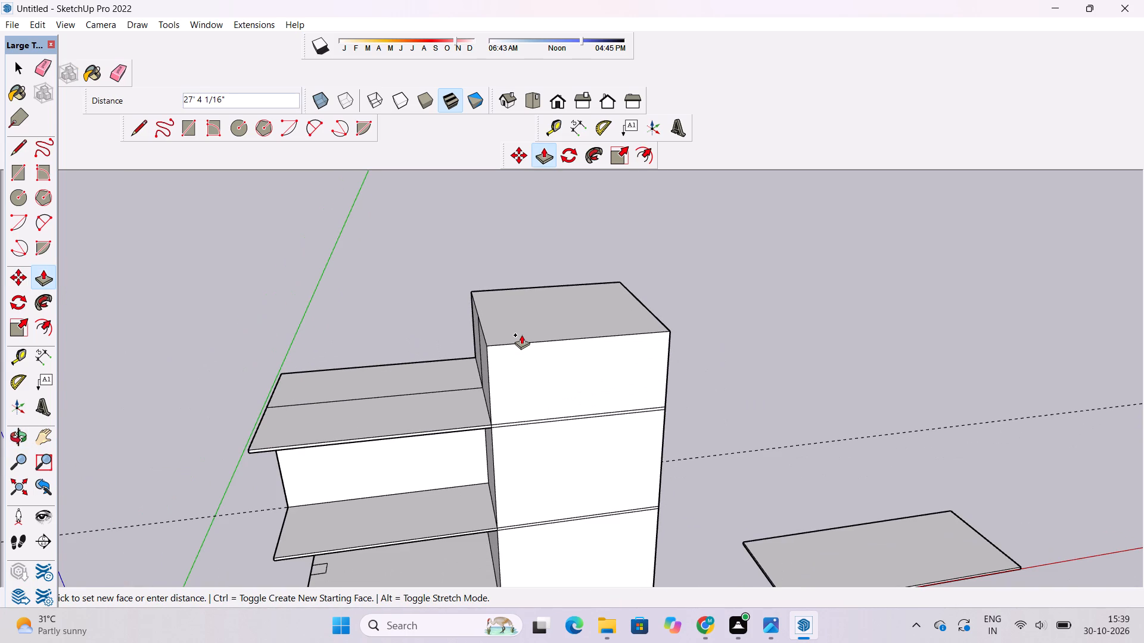
text(40')
key(Return)
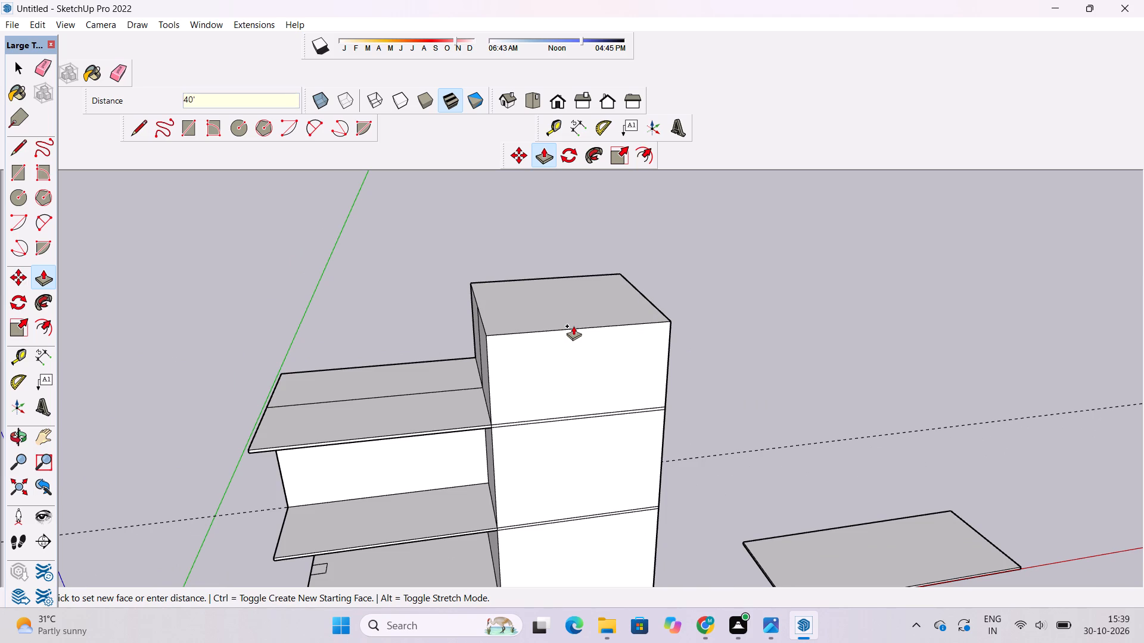
Examine the raised upper block and where it meets the divided, overhanging part of the top slab.
key(o)
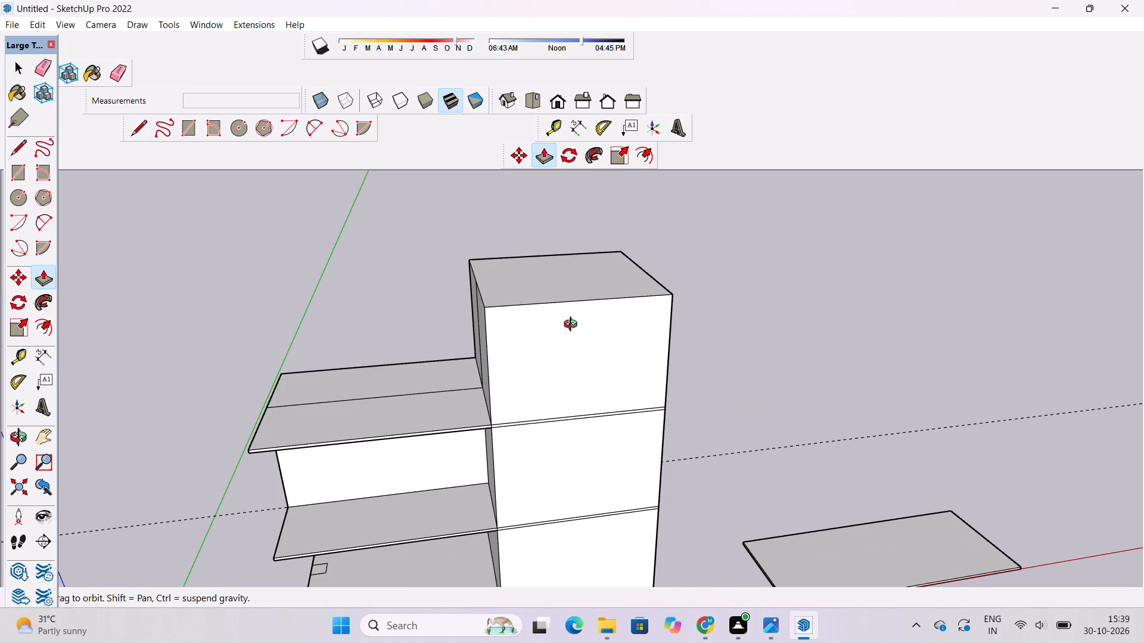
scroll(433, 314, down, 1)
drag(423, 327, 417, 276)
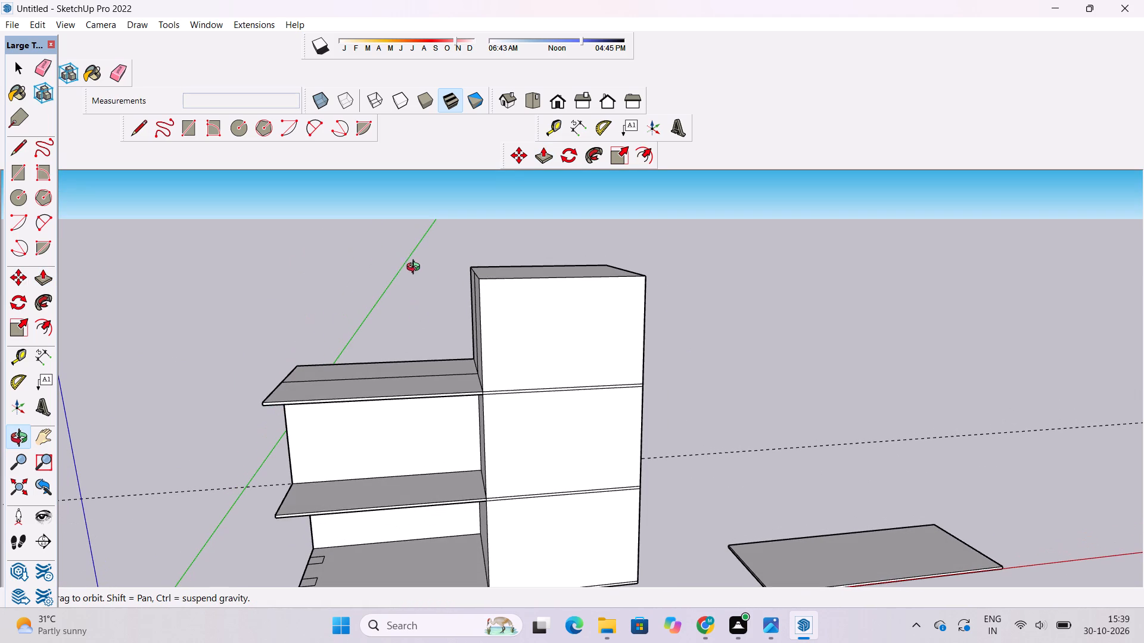
scroll(440, 346, down, 1)
drag(440, 346, 454, 346)
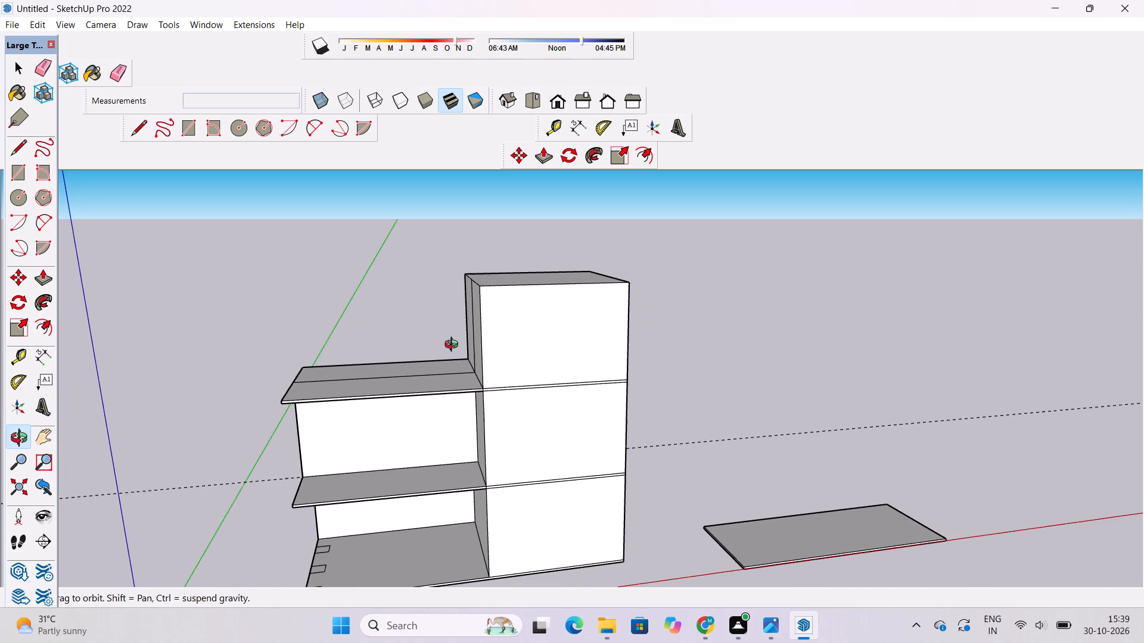
drag(454, 346, 455, 345)
drag(468, 370, 430, 354)
scroll(498, 351, up, 5)
drag(432, 366, 503, 363)
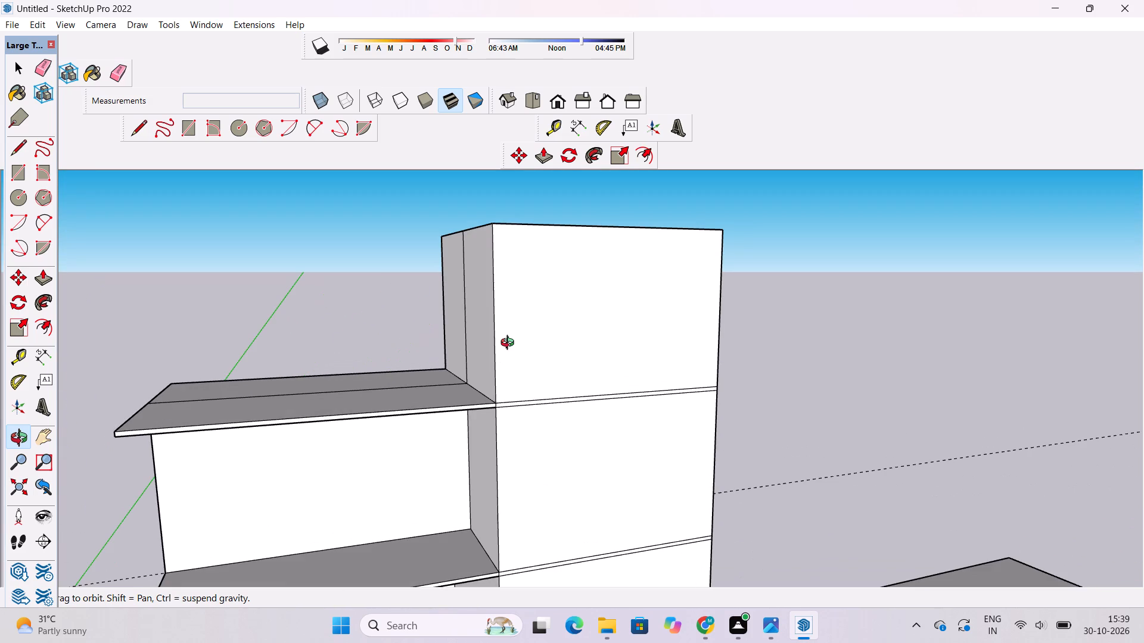
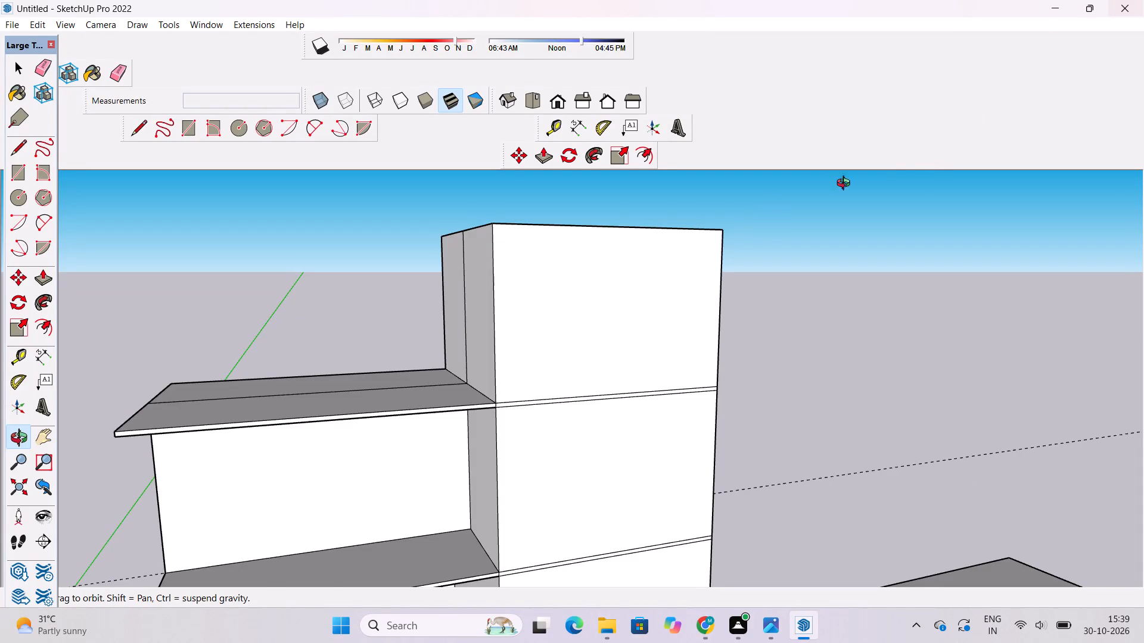
Examine the whole building from several angles, covering the raised upper block, the divided slab beside it and the separate slab on the ground.
scroll(747, 219, down, 2)
shift+drag(695, 280, 695, 253)
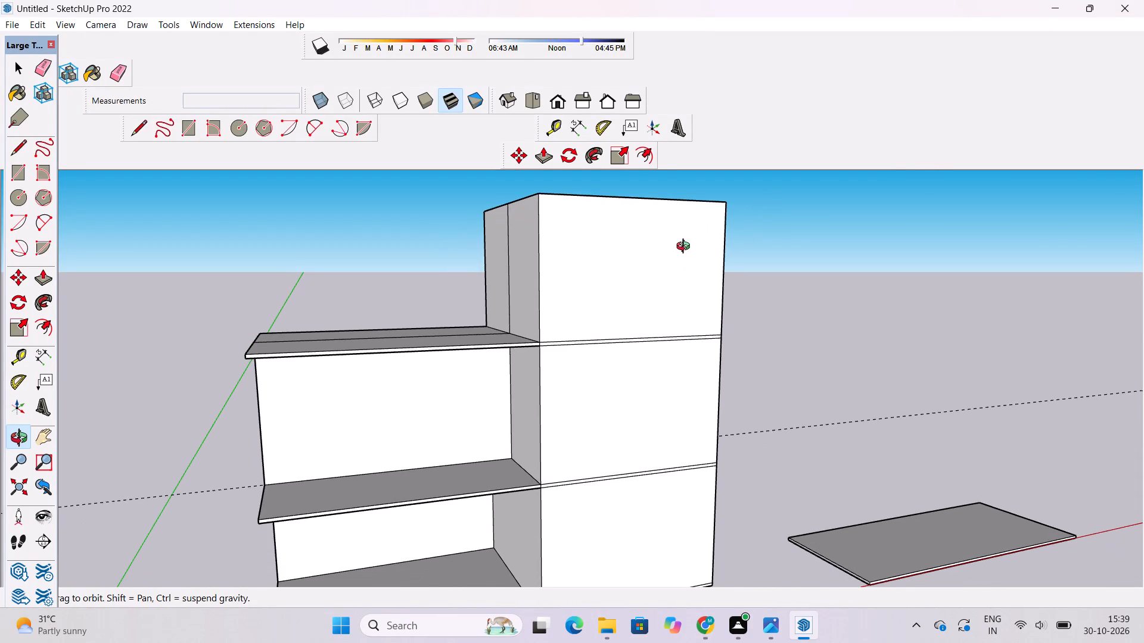
scroll(673, 216, down, 3)
drag(665, 244, 824, 316)
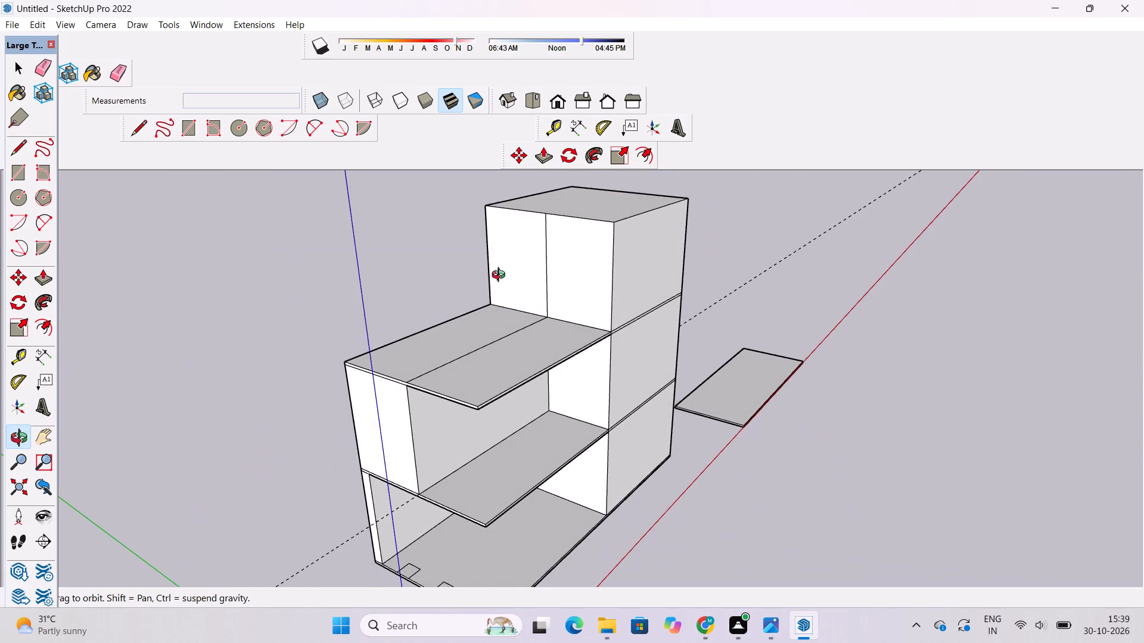
scroll(498, 276, up, 5)
shift+drag(548, 261, 500, 331)
scroll(518, 317, down, 6)
drag(597, 317, 313, 276)
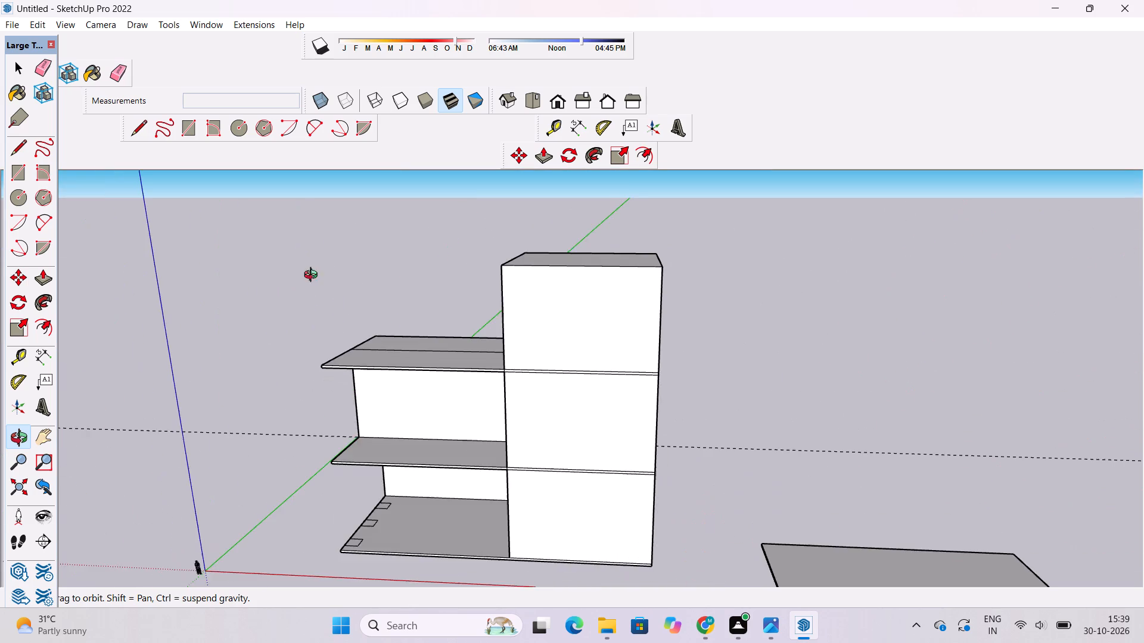
drag(691, 342, 1021, 347)
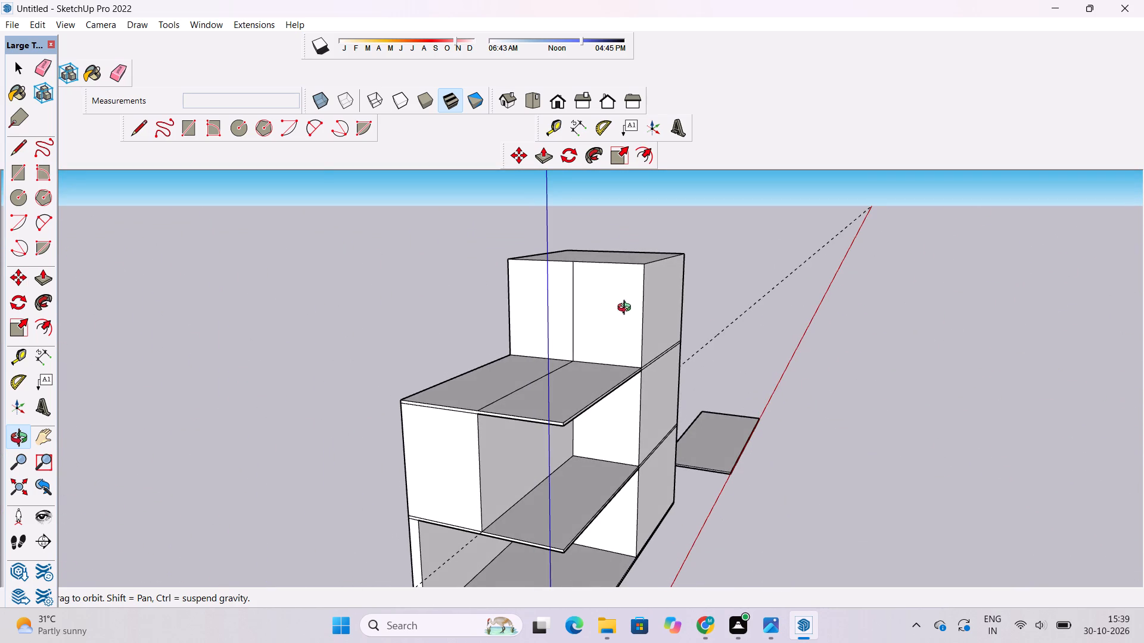
scroll(607, 291, up, 6)
shift+drag(608, 279, 608, 304)
drag(623, 320, 602, 323)
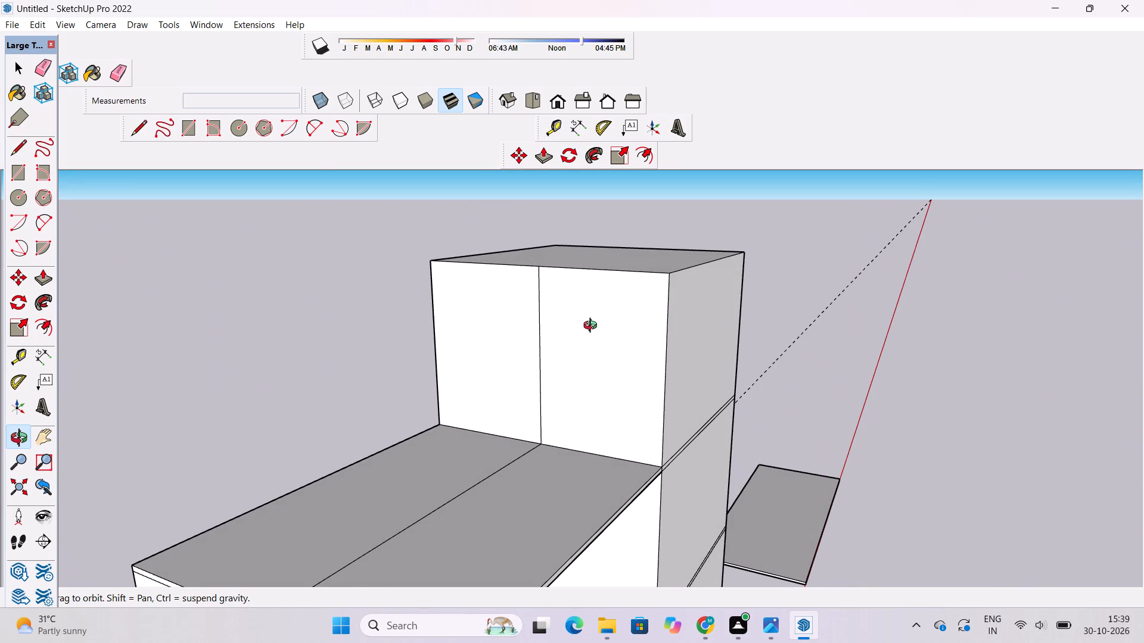
scroll(584, 335, up, 4)
shift+drag(586, 343, 606, 277)
shift+scroll(607, 280, down, 6)
drag(719, 293, 633, 316)
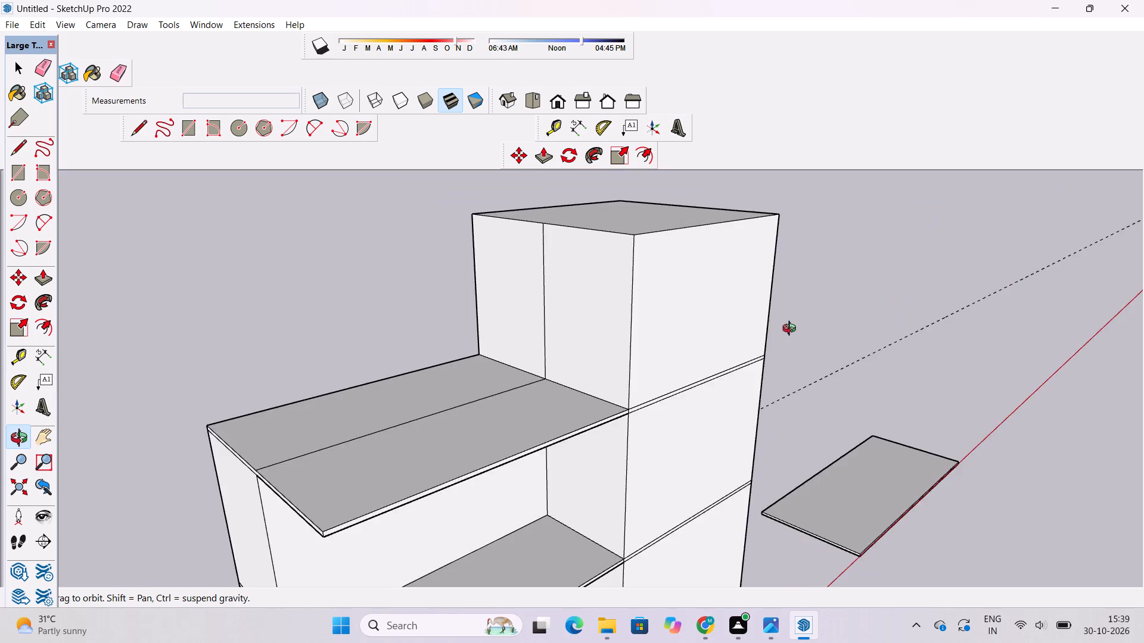
drag(792, 330, 686, 330)
drag(711, 358, 666, 323)
drag(736, 333, 561, 330)
shift+scroll(593, 326, down, 4)
shift+drag(593, 327, 584, 364)
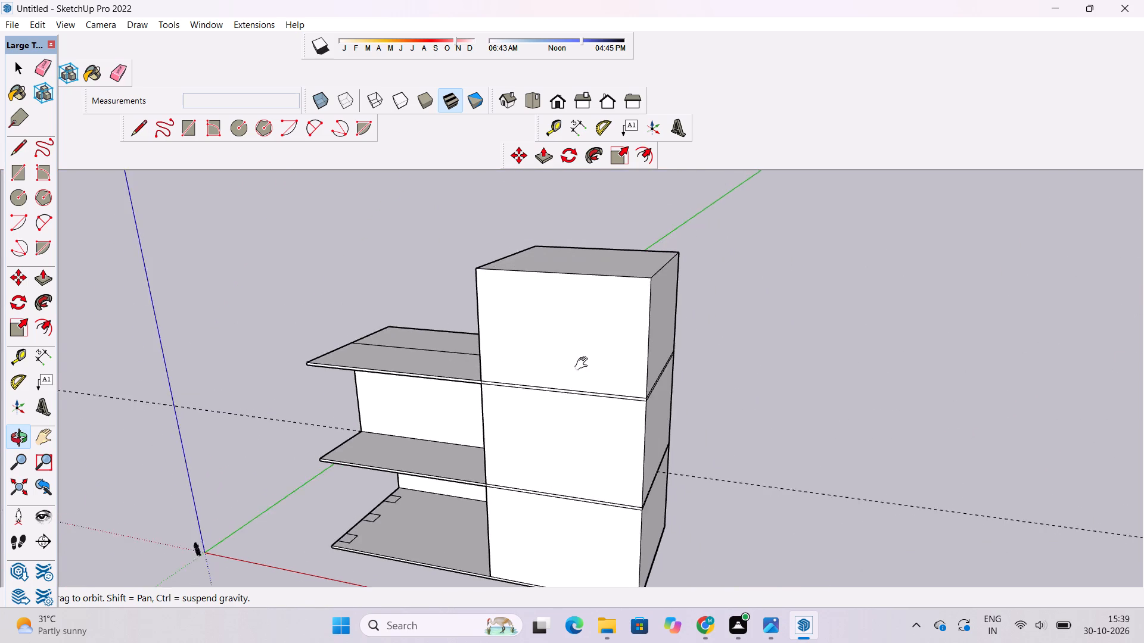
shift+drag(584, 364, 692, 350)
scroll(613, 294, down, 4)
shift+drag(674, 324, 570, 323)
shift+drag(612, 372, 562, 372)
shift+drag(561, 409, 543, 411)
drag(542, 415, 521, 417)
shift+drag(526, 419, 566, 419)
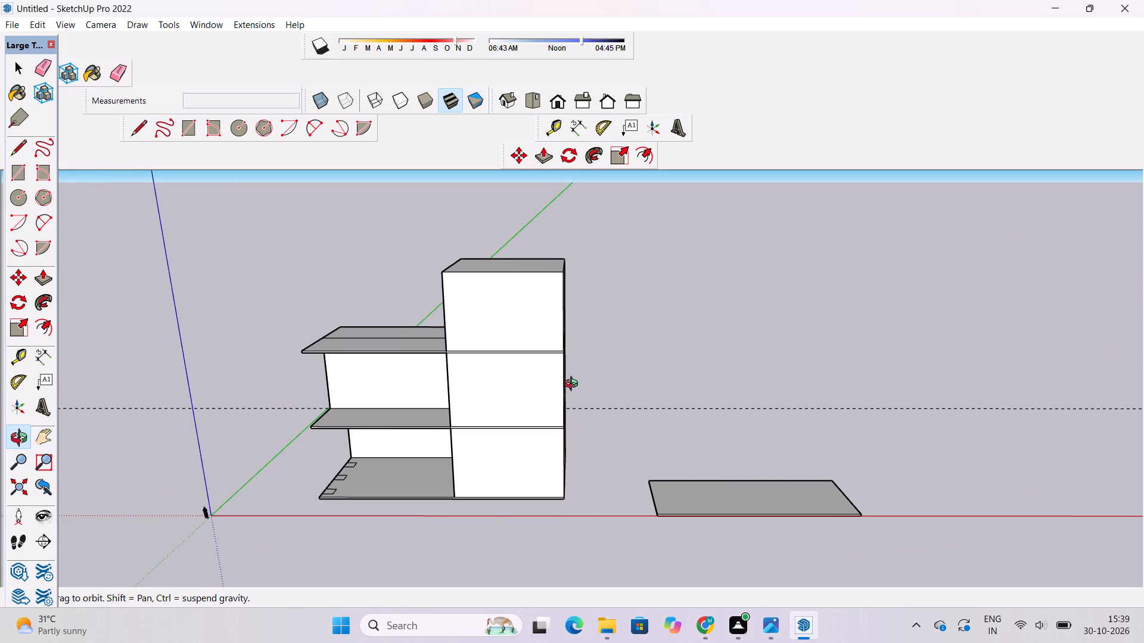
shift+drag(539, 308, 540, 325)
shift+drag(542, 329, 476, 336)
scroll(480, 340, down, 4)
shift+drag(479, 332, 540, 358)
scroll(508, 345, up, 4)
shift+click(536, 326)
shift+drag(540, 346, 504, 338)
drag(514, 351, 387, 335)
Copy the separate ground slab onto the top of the upper block, matching its bottom corner to the block's back outer top corner.
key(space)
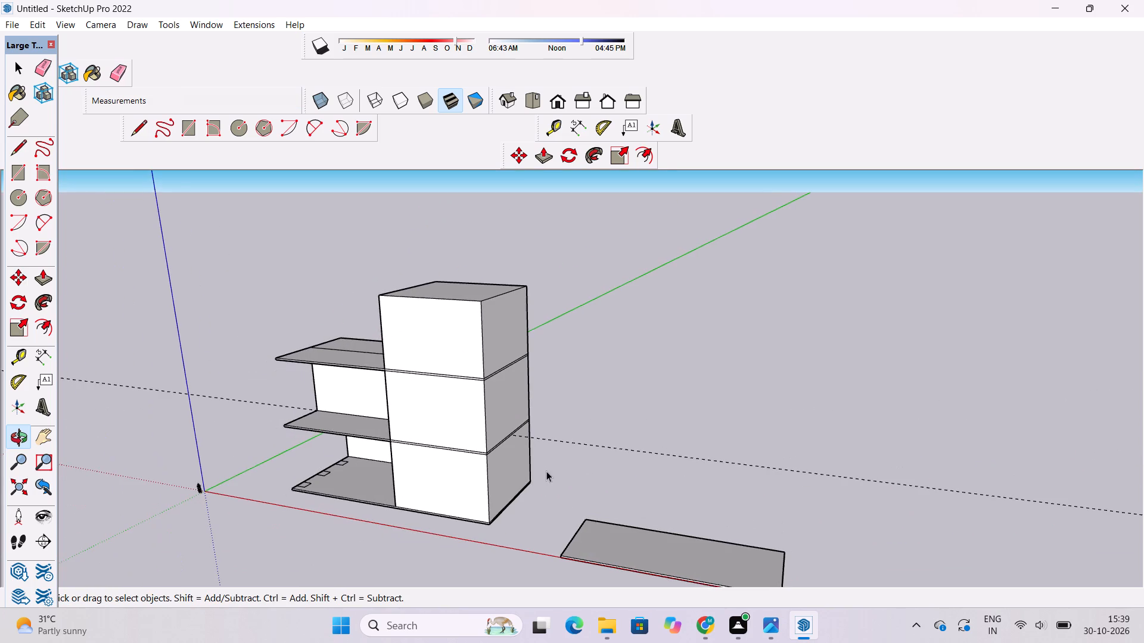
scroll(477, 374, down, 6)
scroll(637, 510, up, 15)
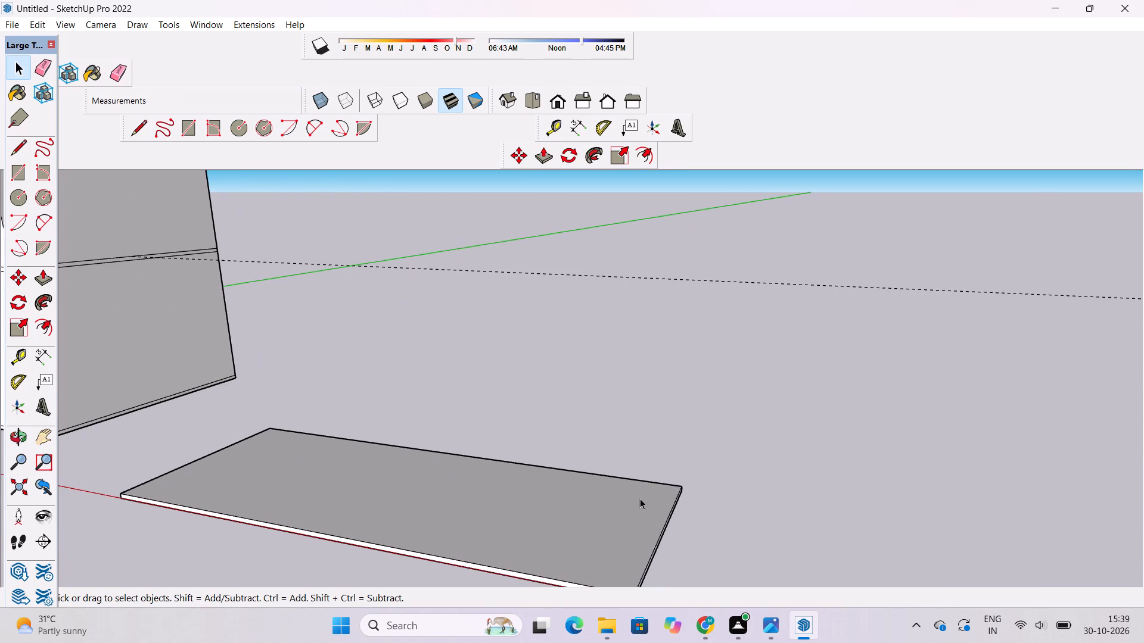
click(640, 498)
key(m)
scroll(681, 500, up, 15)
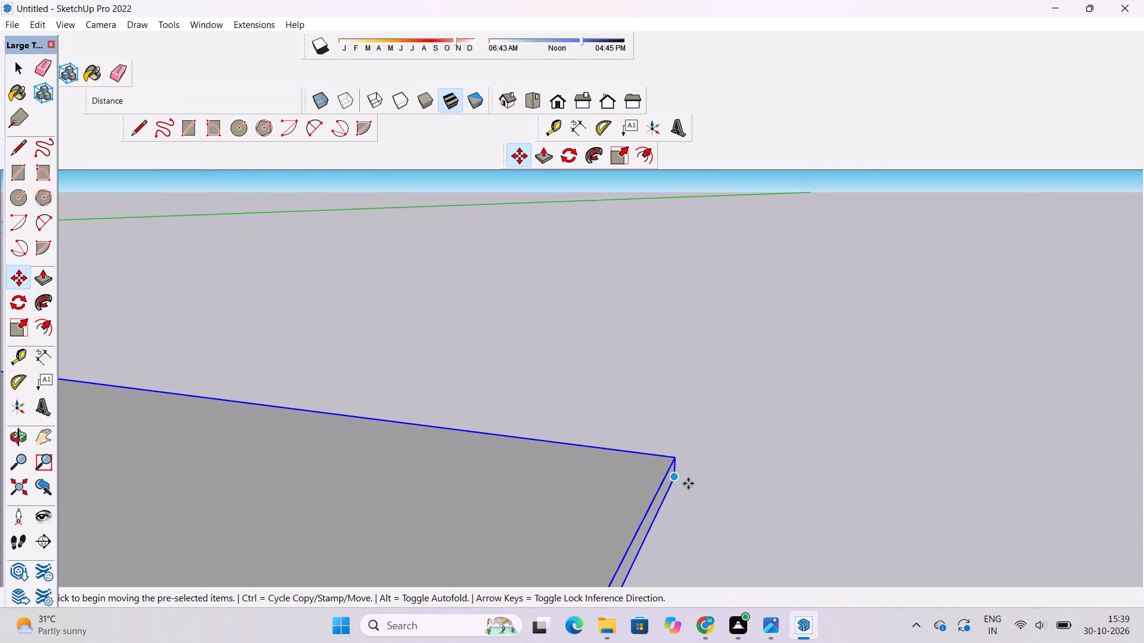
click(675, 476)
scroll(753, 482, down, 1)
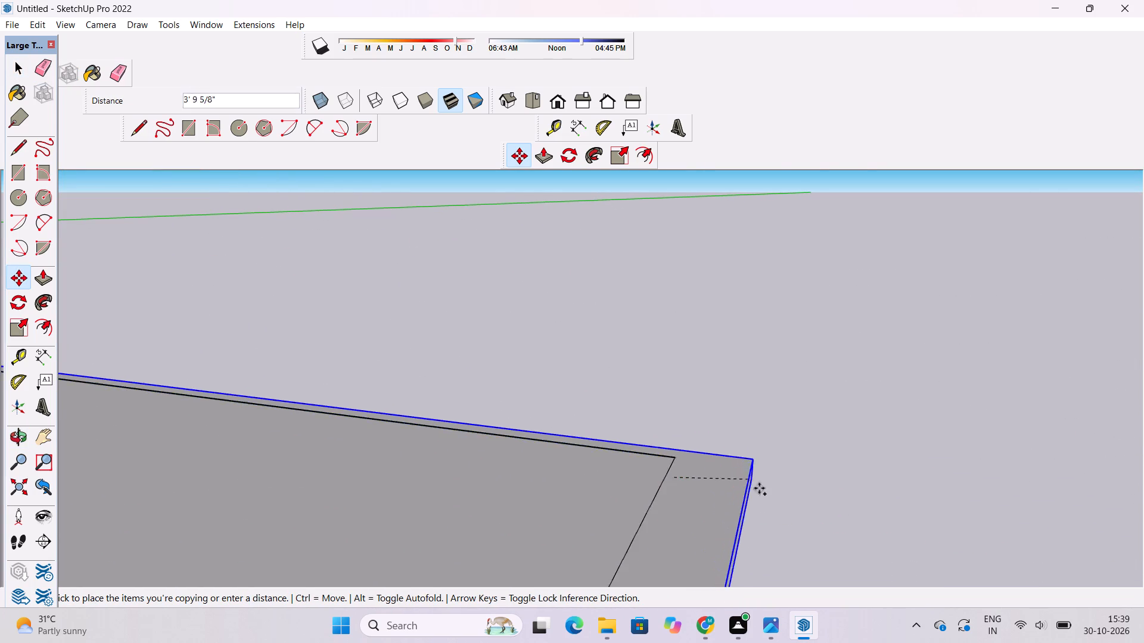
scroll(759, 488, down, 16)
scroll(765, 481, down, 5)
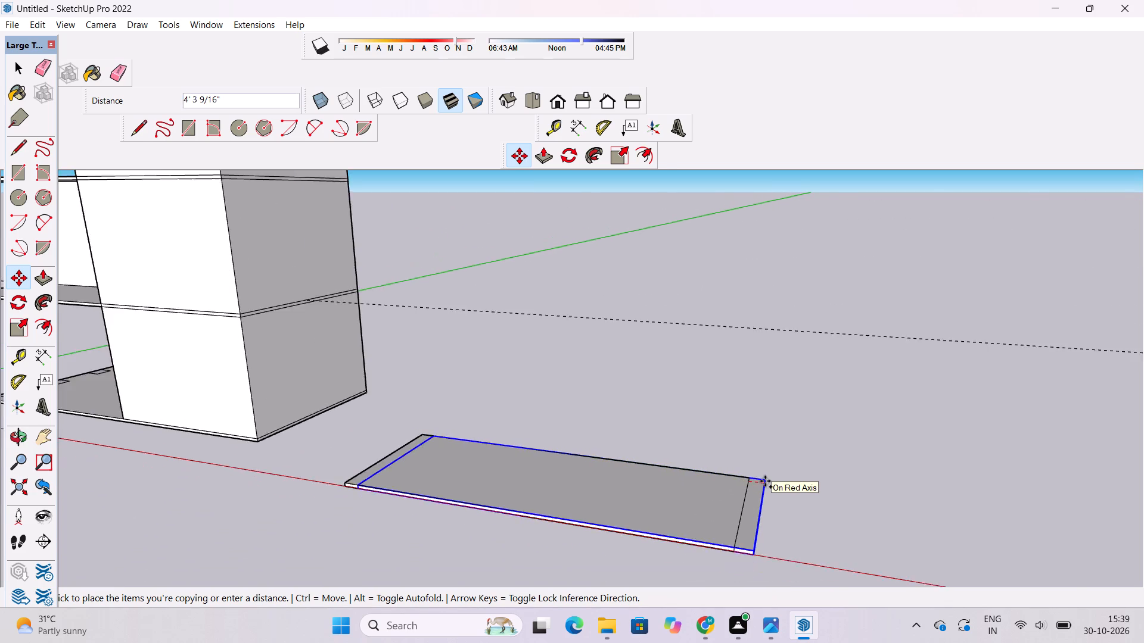
scroll(765, 481, down, 10)
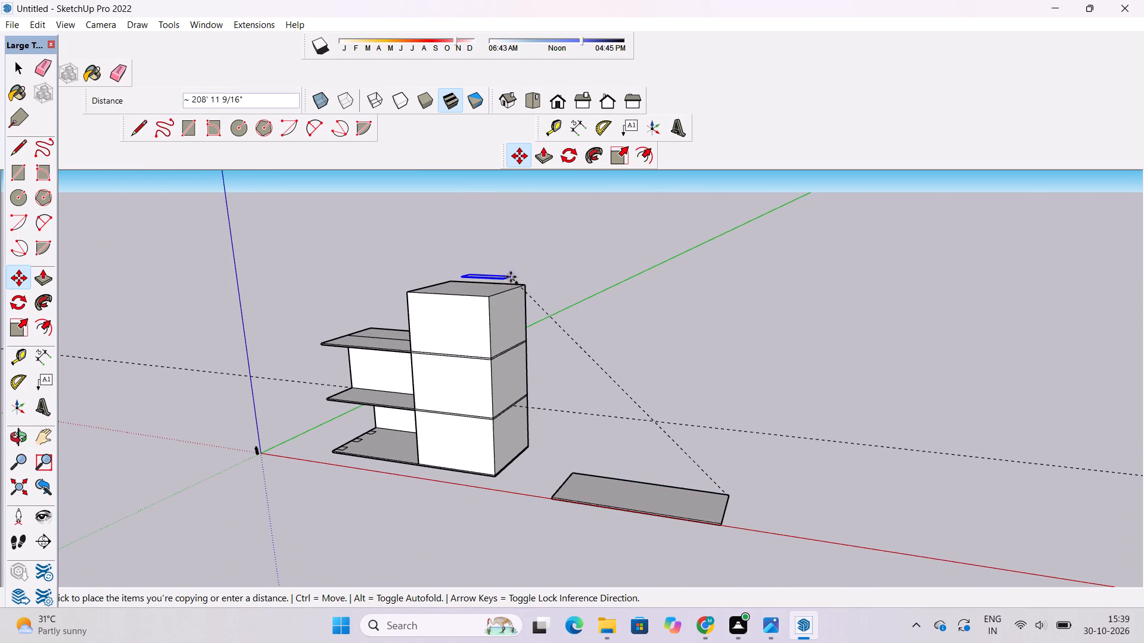
scroll(511, 276, up, 17)
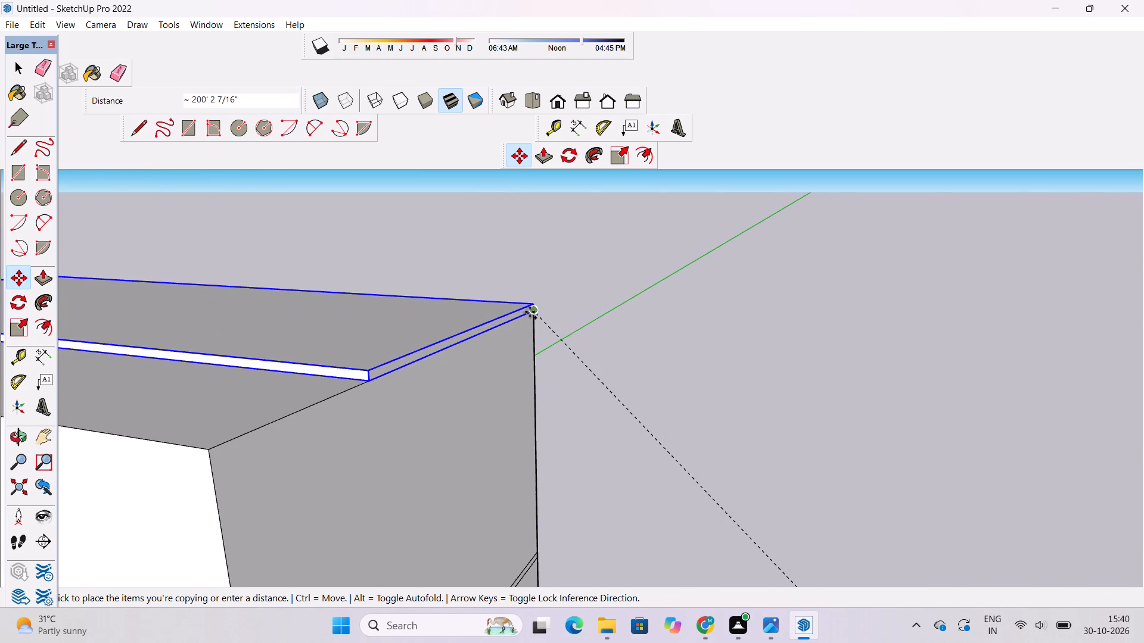
click(530, 312)
key(space)
Explode the copied slab group on top of the upper block.
right_click(457, 319)
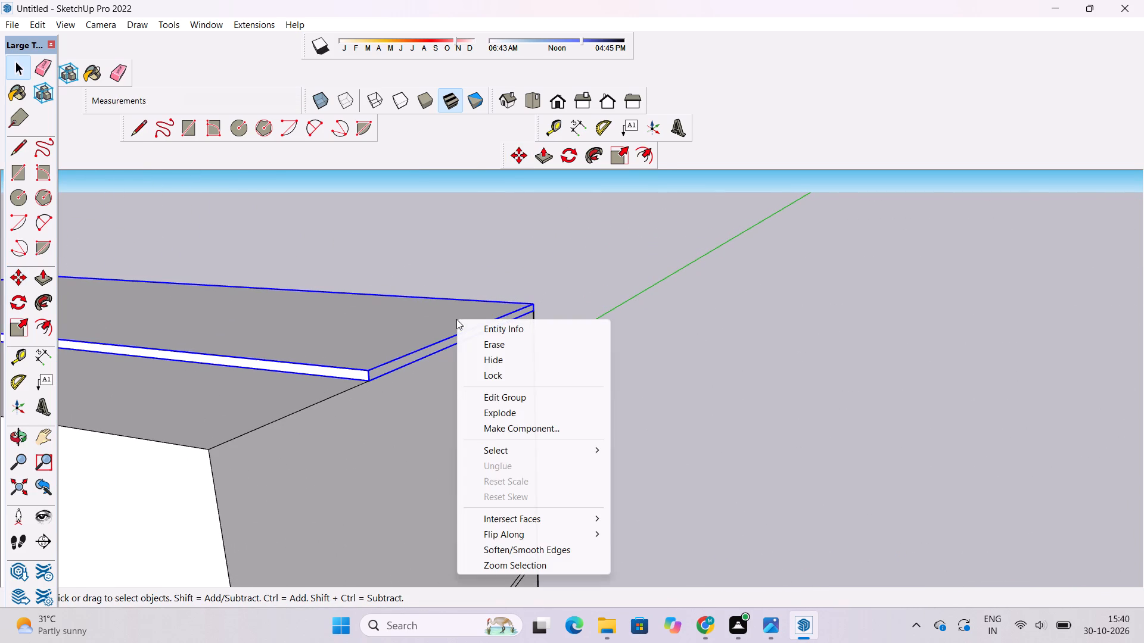
click(487, 411)
click(612, 356)
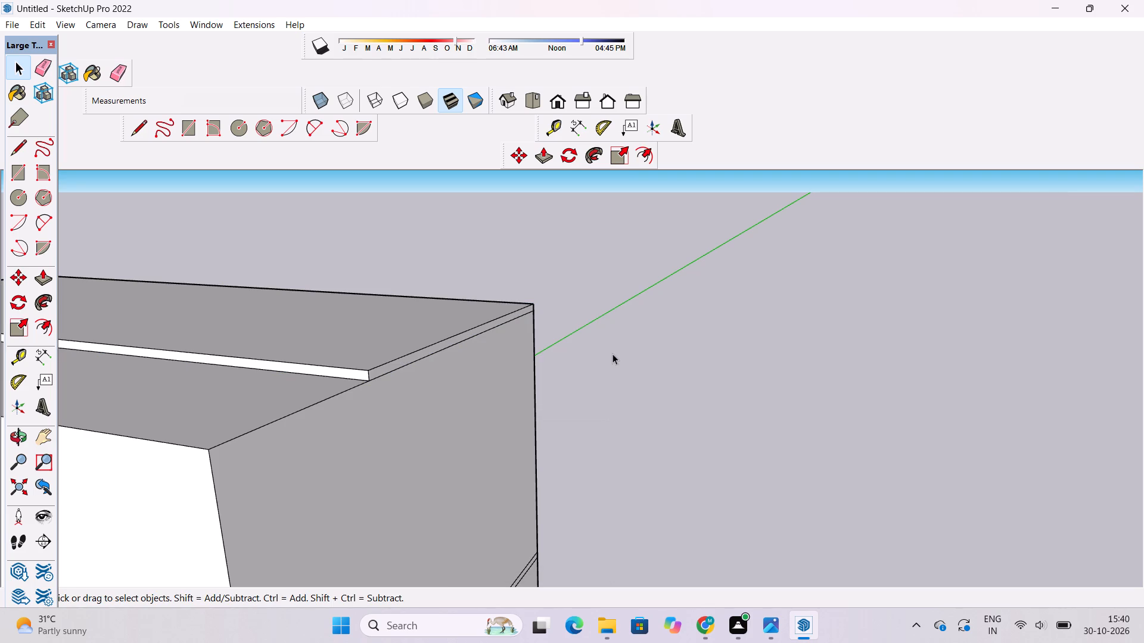
Push/Pull the new roof slab's long front edge face outward 18' to line up with the upper block's front wall.
key(o)
scroll(348, 367, down, 3)
shift+drag(339, 369, 558, 336)
scroll(561, 335, down, 6)
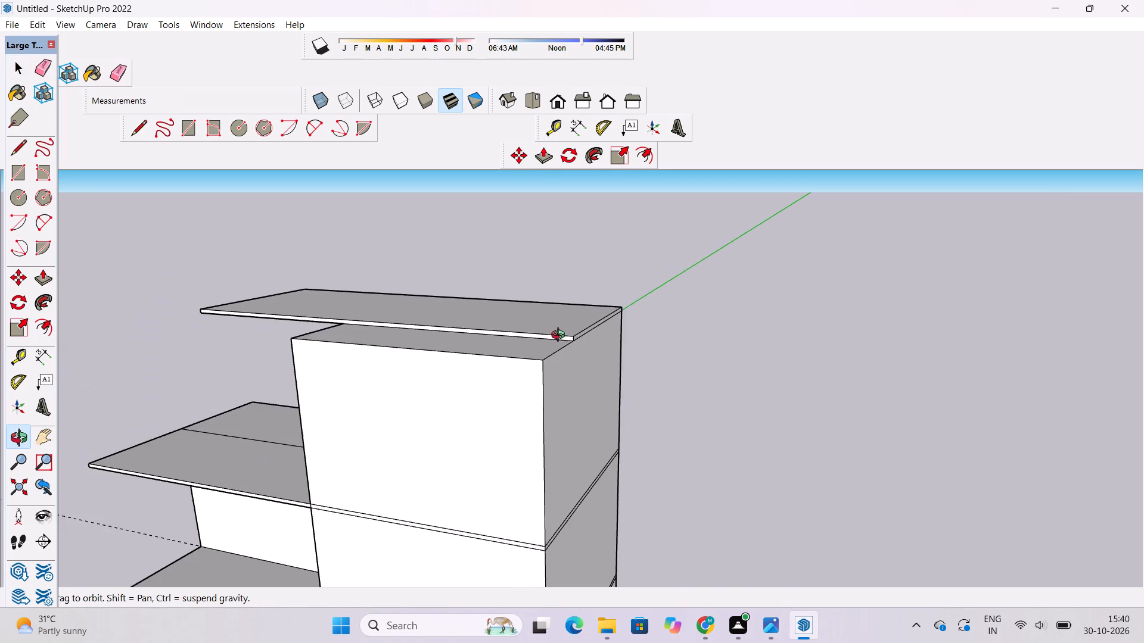
drag(557, 347, 548, 378)
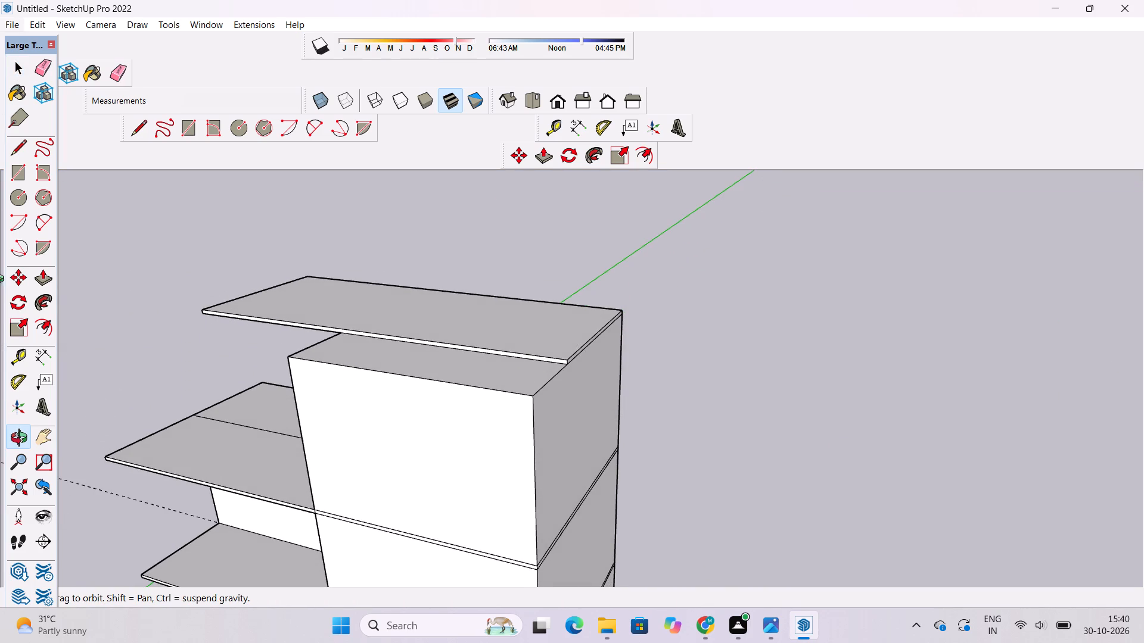
click(45, 279)
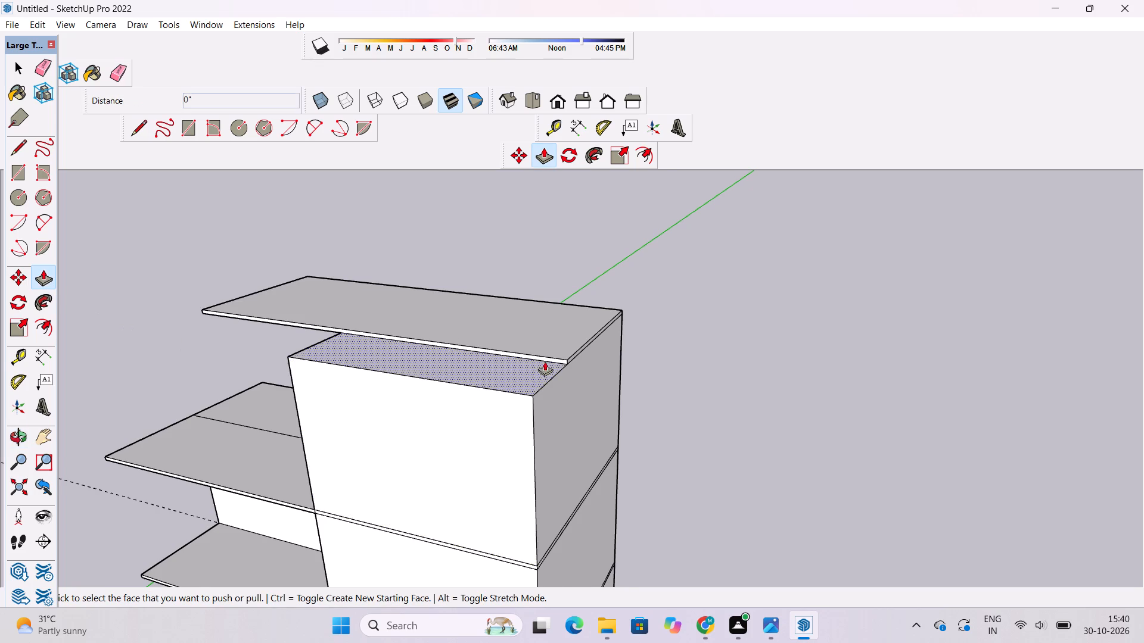
scroll(563, 362, up, 8)
click(563, 361)
scroll(563, 361, down, 5)
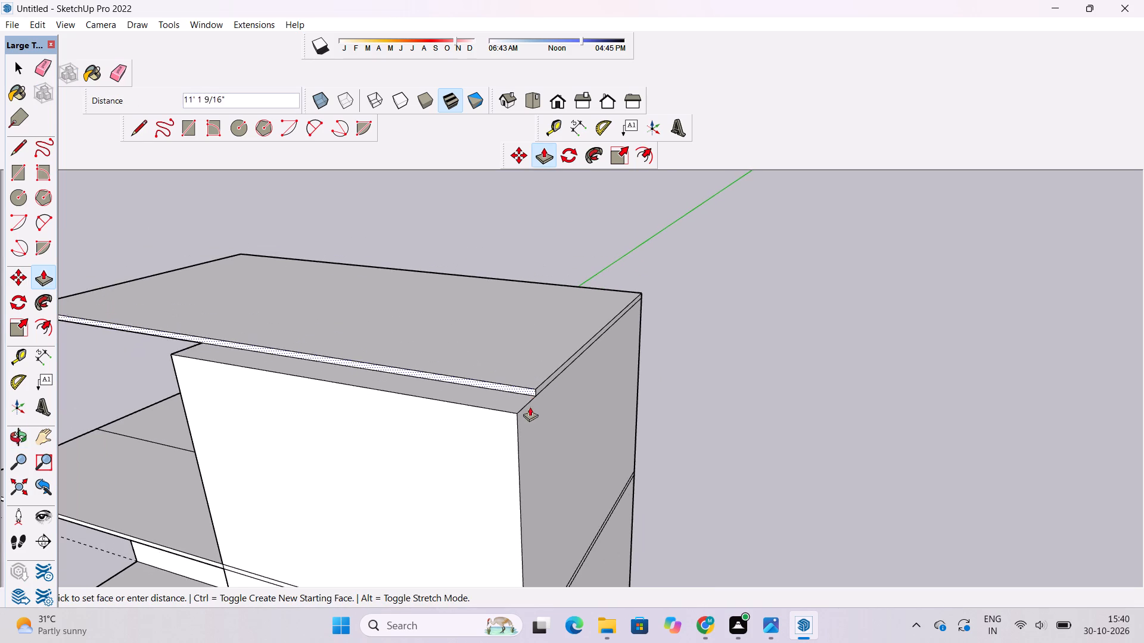
click(509, 423)
scroll(686, 426, down, 5)
Push/Pull the roof slab's overhanging end face outward 28' to line up with the end of the divided slab below.
key(o)
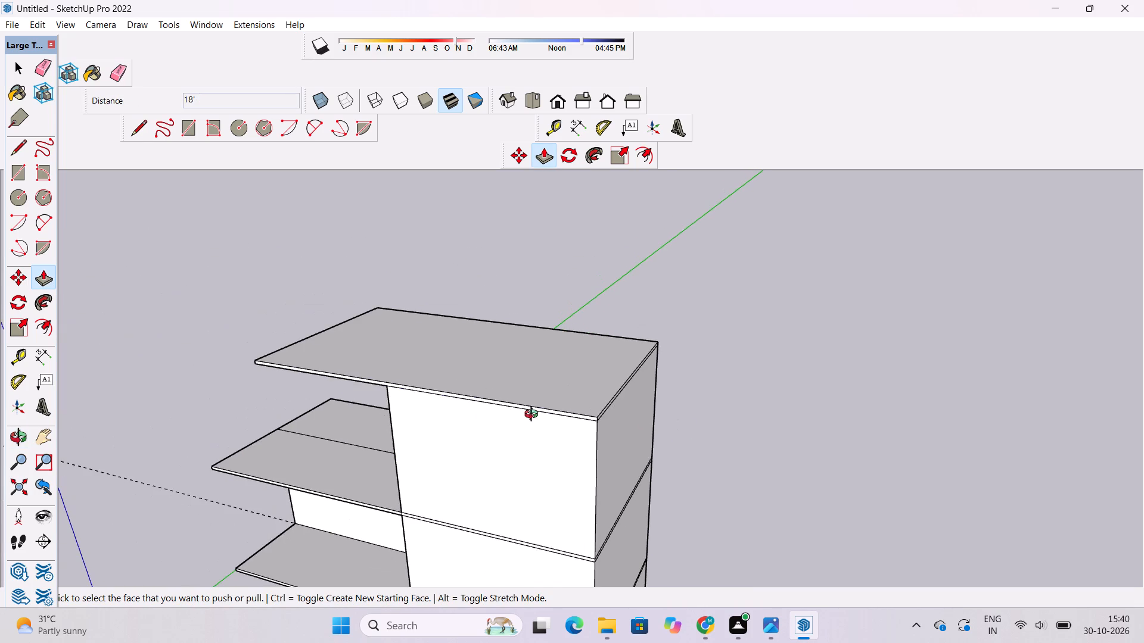
shift+drag(473, 416, 983, 357)
shift+drag(739, 423, 734, 323)
drag(734, 317, 618, 397)
scroll(500, 311, up, 2)
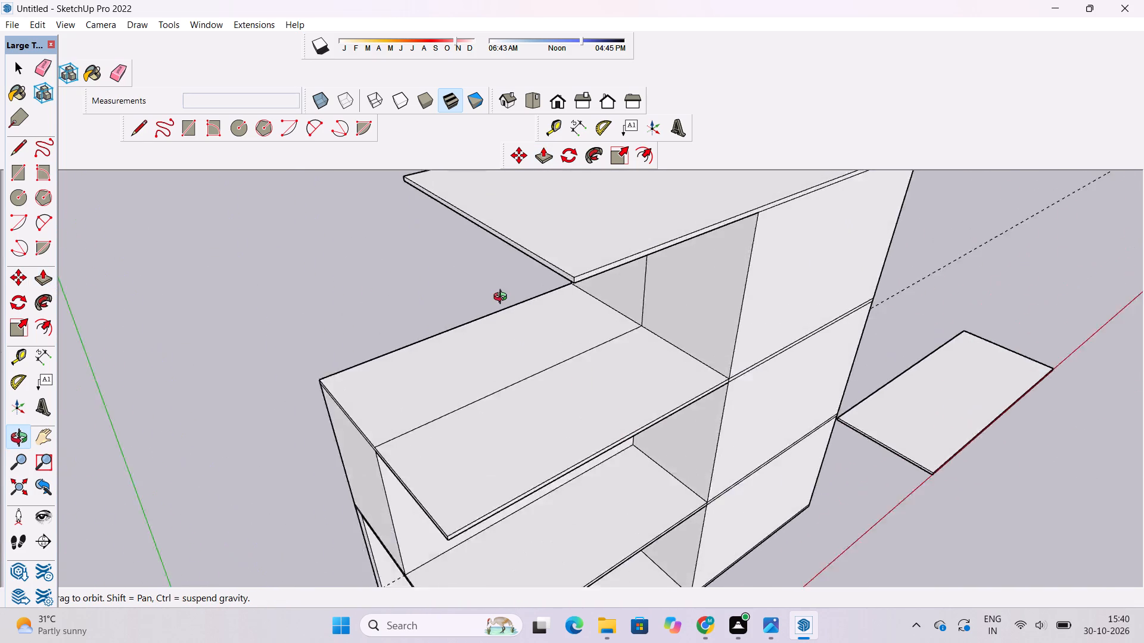
scroll(503, 298, up, 2)
shift+drag(507, 311, 470, 375)
drag(467, 381, 515, 348)
scroll(522, 345, down, 5)
shift+drag(546, 347, 539, 348)
click(539, 348)
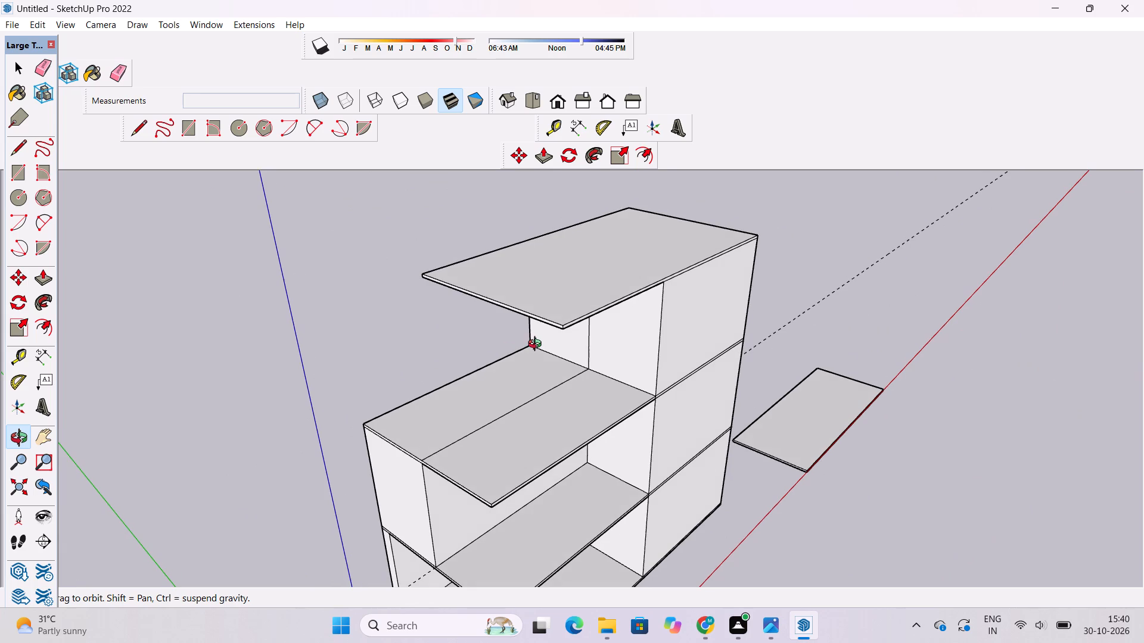
key(p)
scroll(549, 328, up, 4)
click(560, 320)
scroll(561, 319, down, 7)
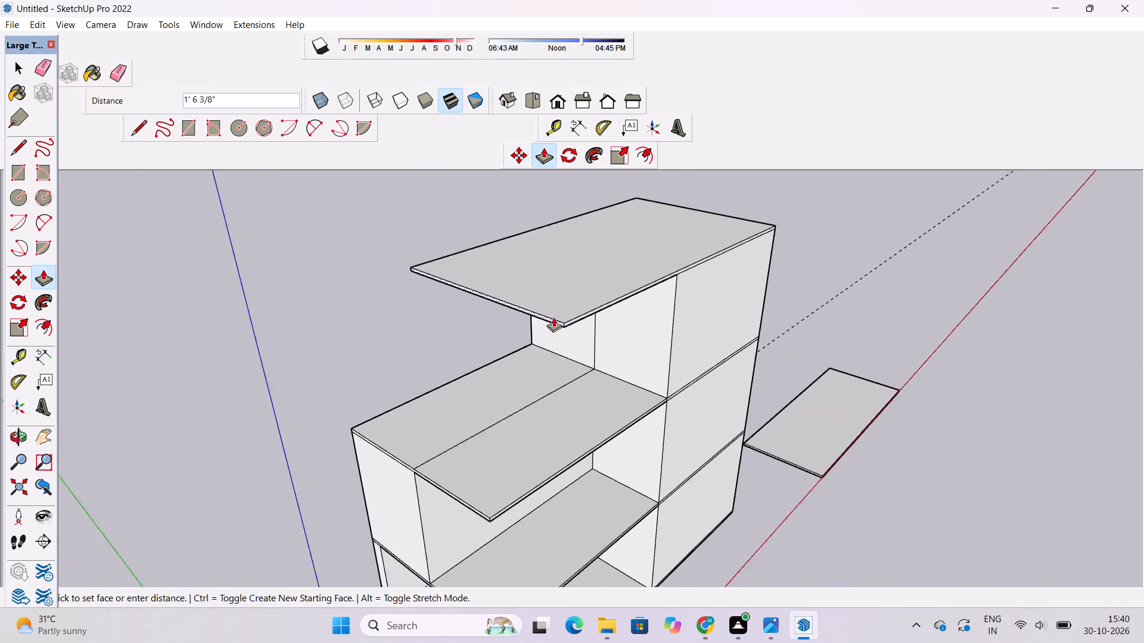
scroll(554, 317, down, 1)
click(493, 482)
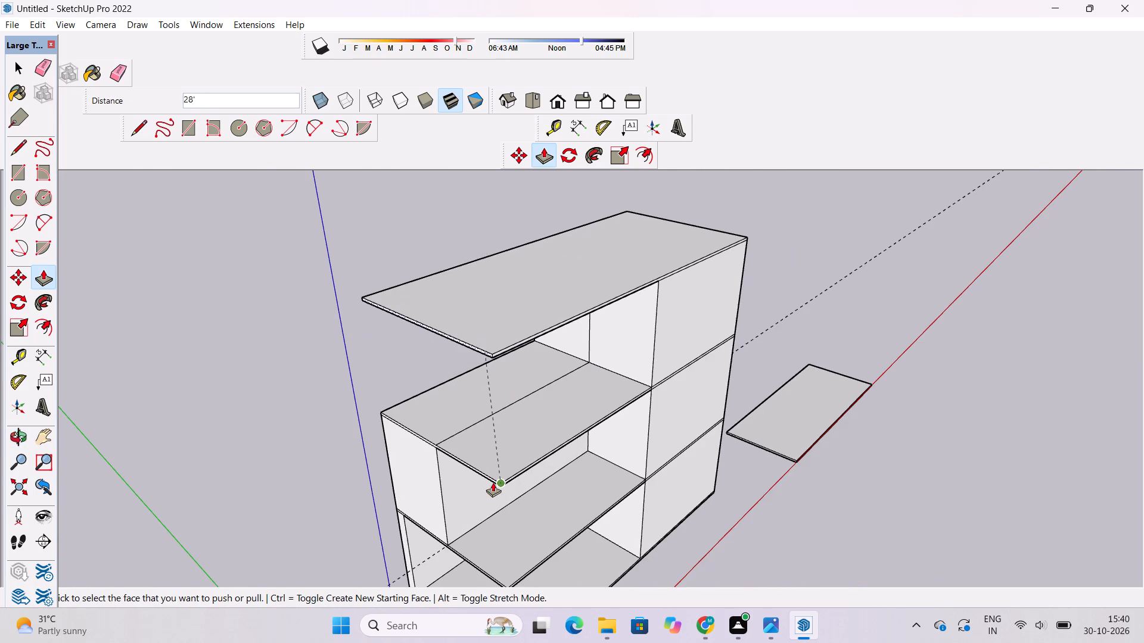
Push/Pull the divided slab's half above the enclosed side block up 40' to meet the roof slab.
key(o)
drag(617, 431, 589, 433)
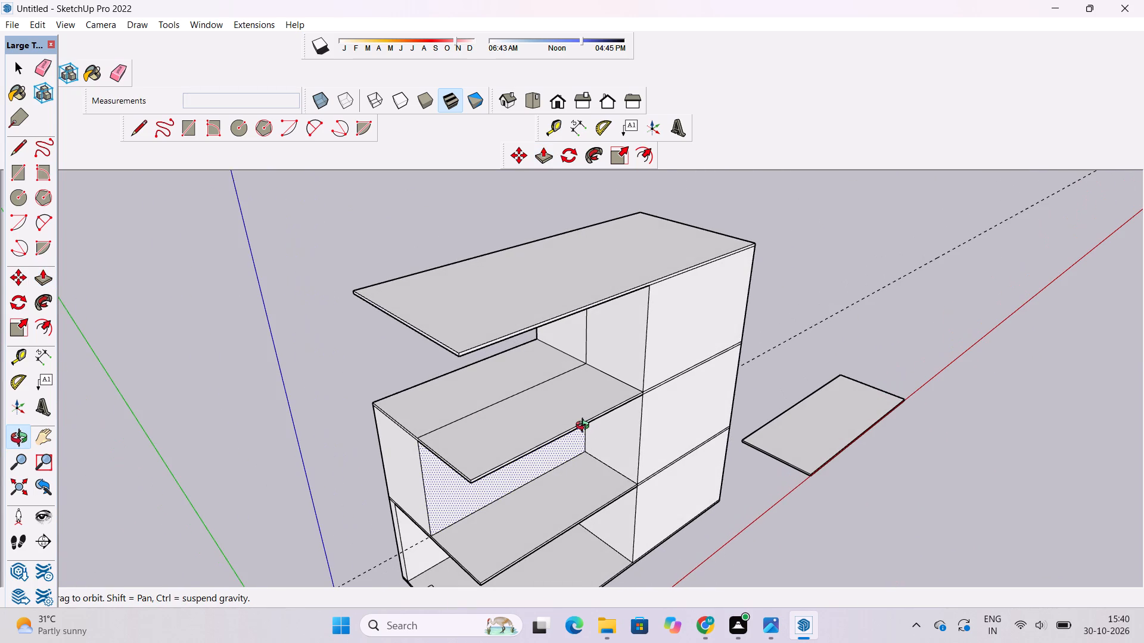
shift+drag(587, 382, 595, 420)
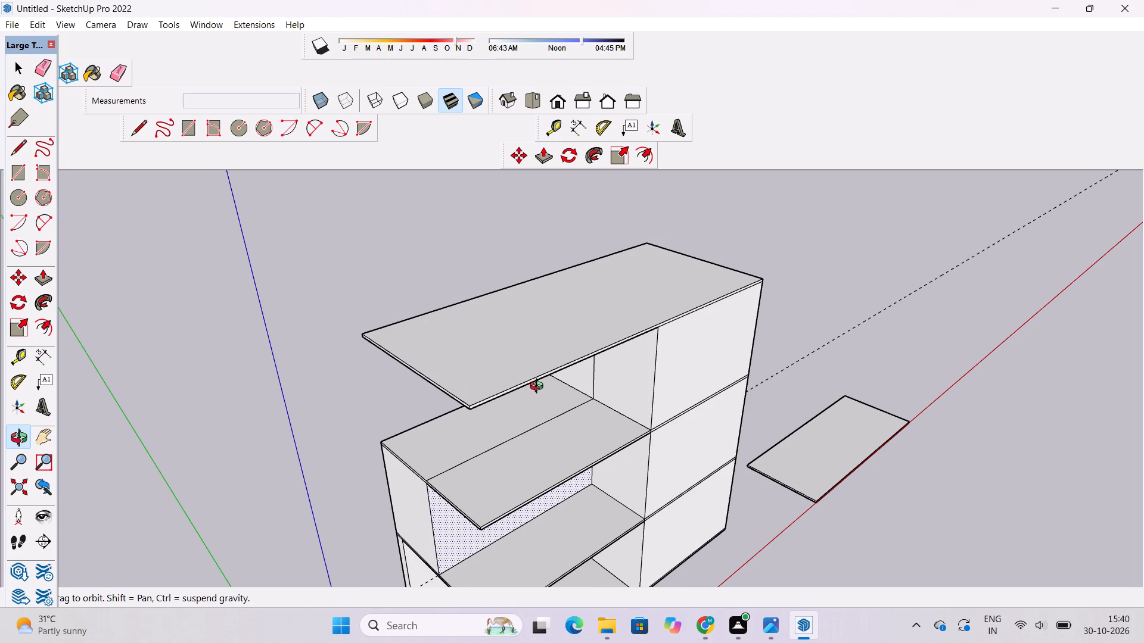
scroll(539, 388, down, 5)
shift+drag(582, 416, 446, 404)
scroll(446, 404, up, 4)
drag(434, 399, 600, 385)
scroll(526, 426, up, 2)
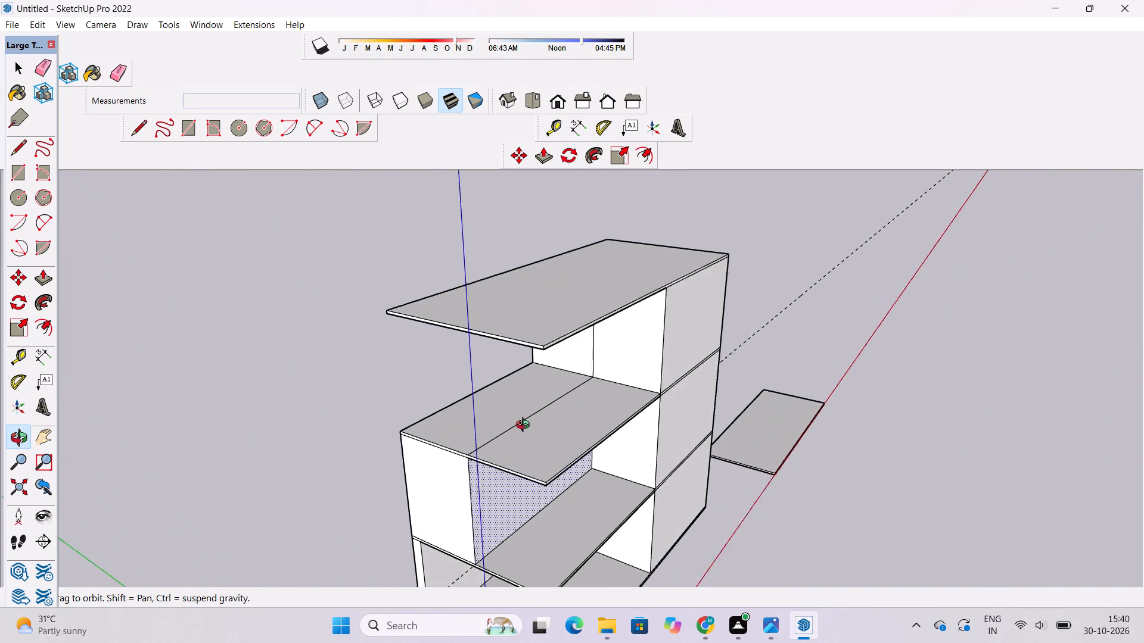
scroll(526, 426, up, 1)
shift+drag(526, 421, 518, 423)
scroll(521, 423, up, 3)
shift+drag(525, 422, 526, 441)
drag(526, 442, 527, 431)
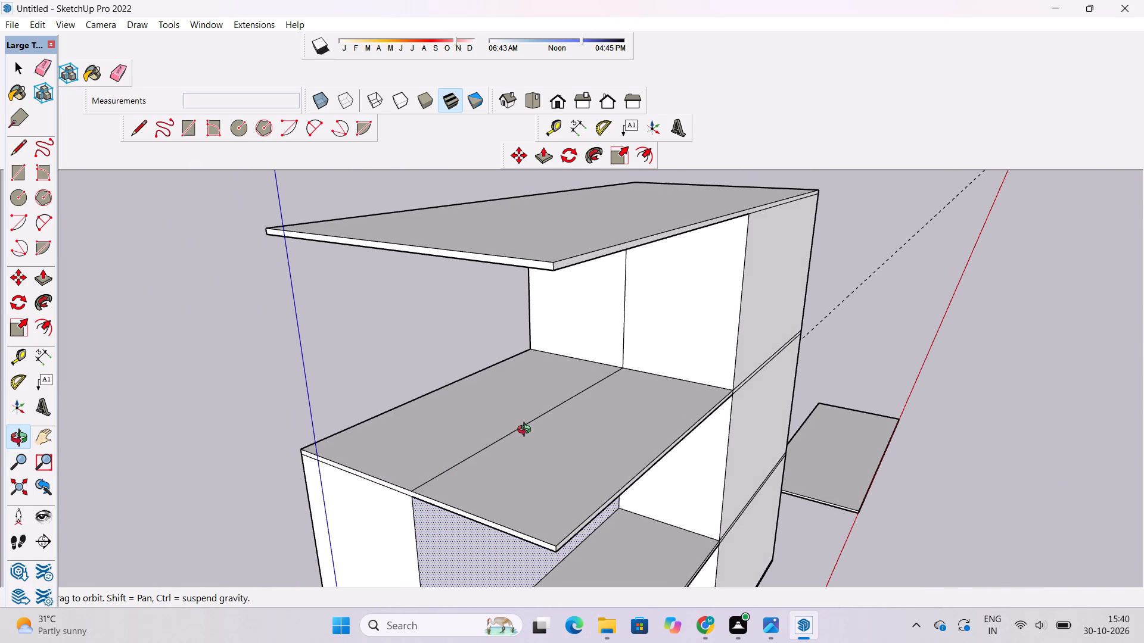
key(p)
click(498, 424)
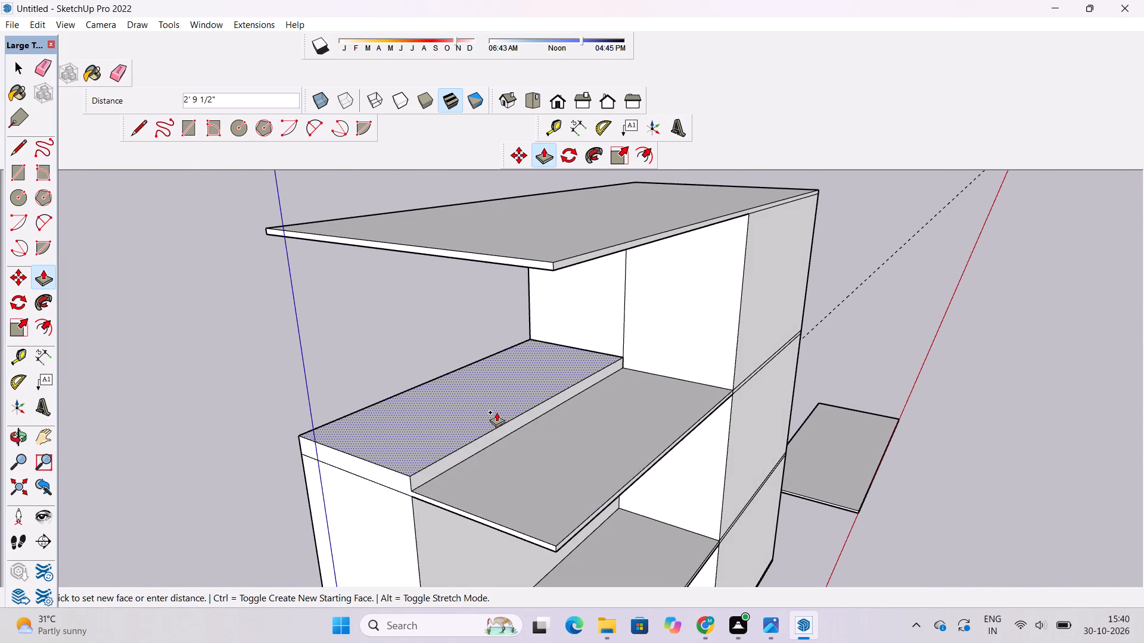
scroll(496, 412, down, 4)
scroll(509, 276, up, 3)
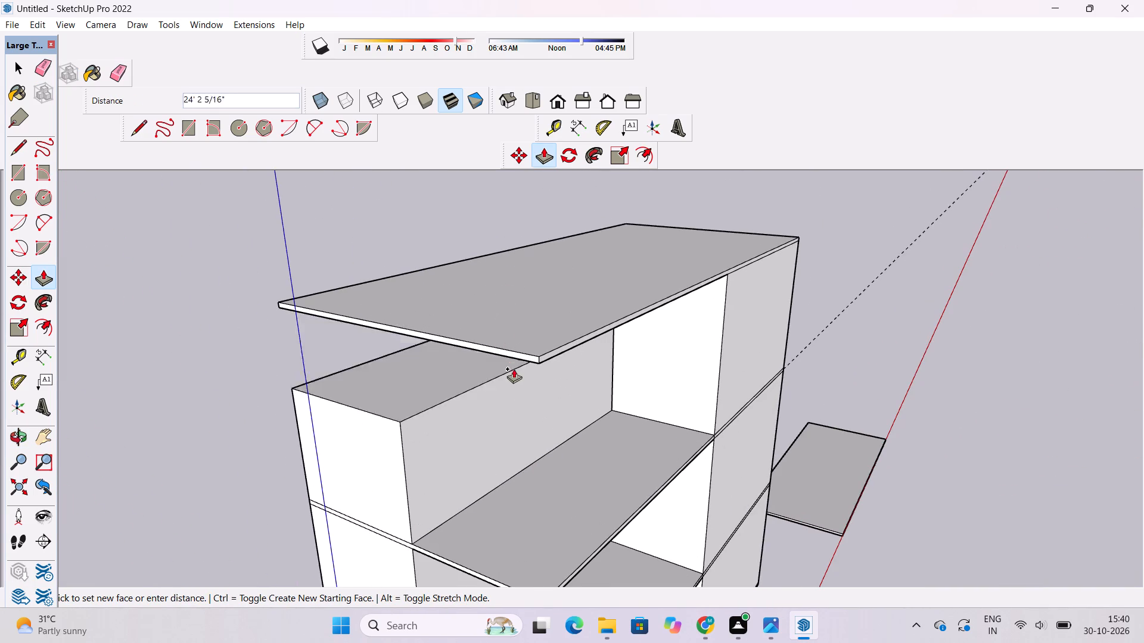
scroll(514, 369, up, 3)
click(548, 359)
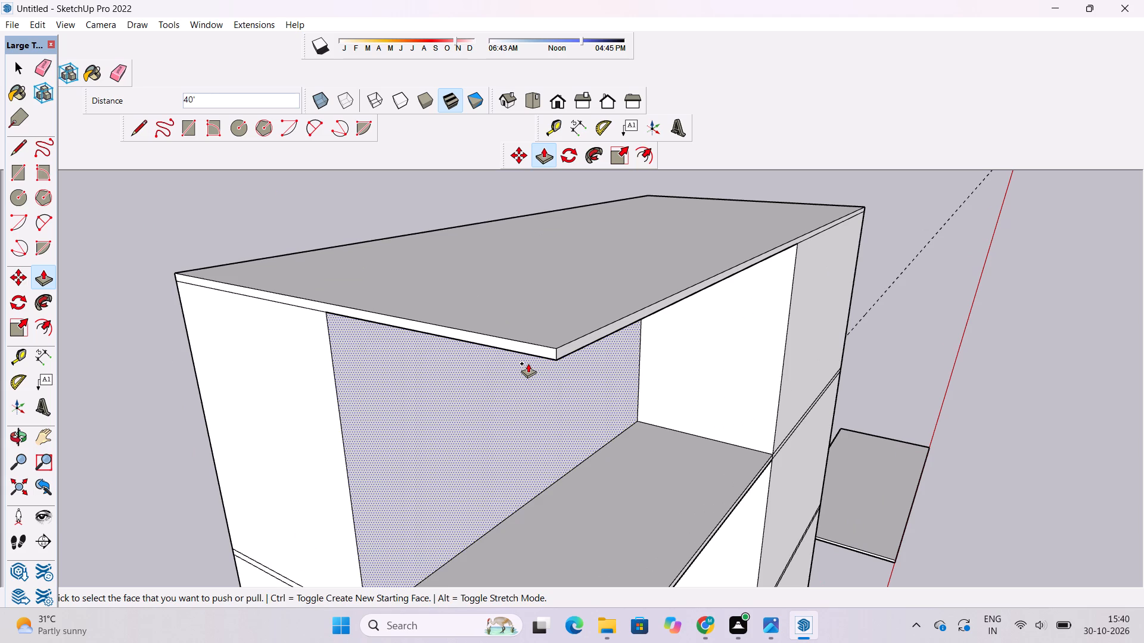
Draw a vertical line across the upper intermediate slab's end face, joining the wall corner edges above and below it.
key(o)
scroll(528, 351, down, 3)
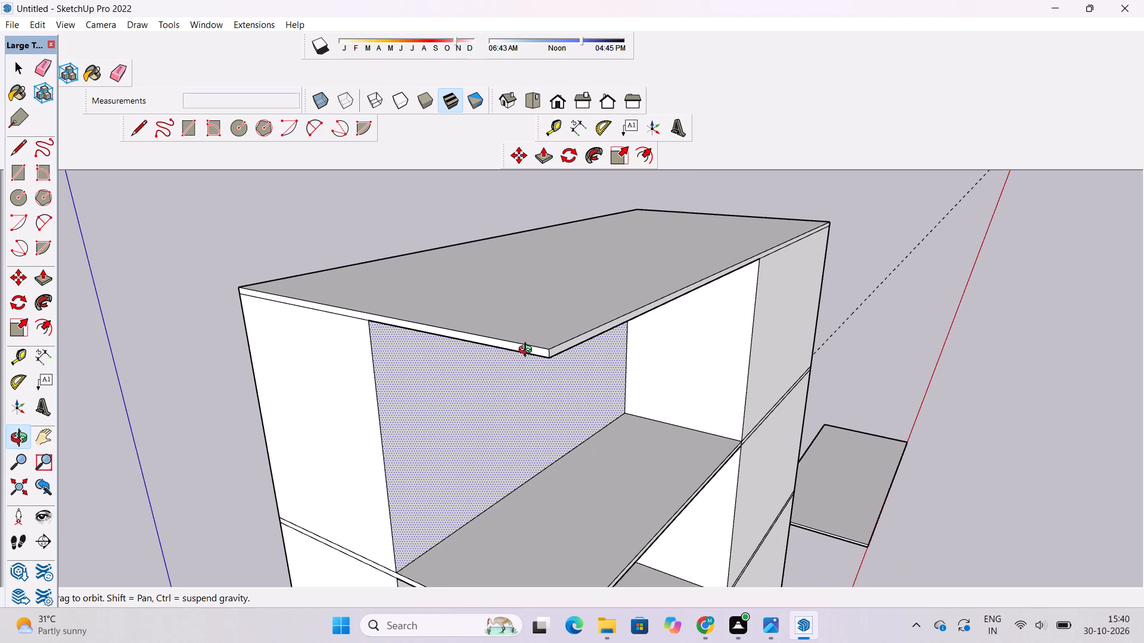
scroll(528, 351, up, 1)
scroll(528, 351, down, 6)
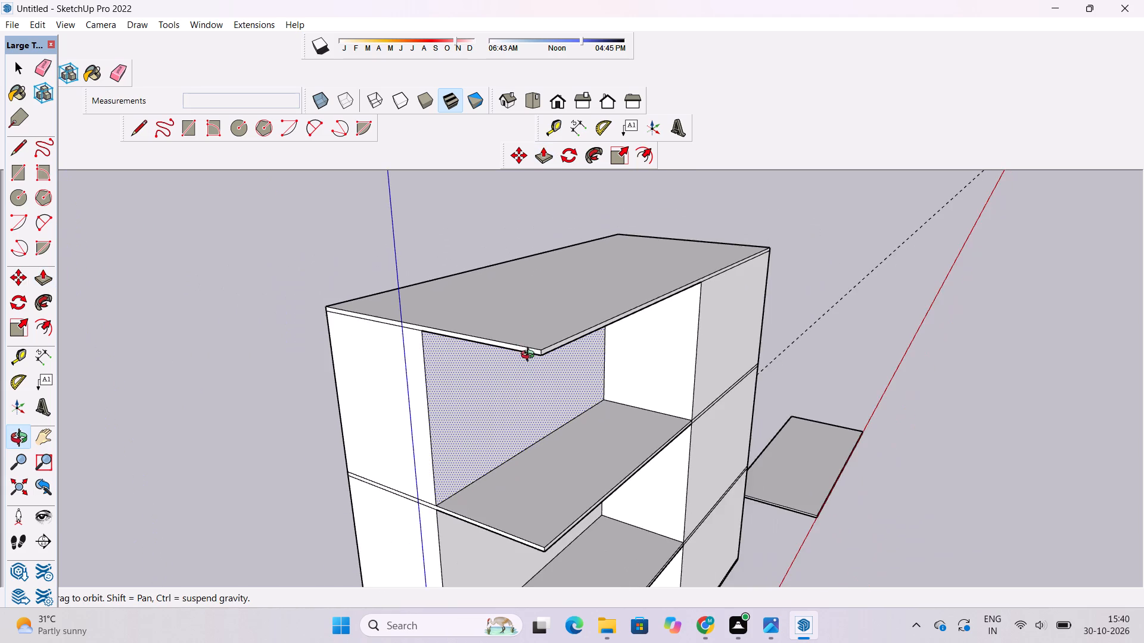
drag(546, 355, 443, 371)
shift+click(449, 380)
key(space)
click(308, 409)
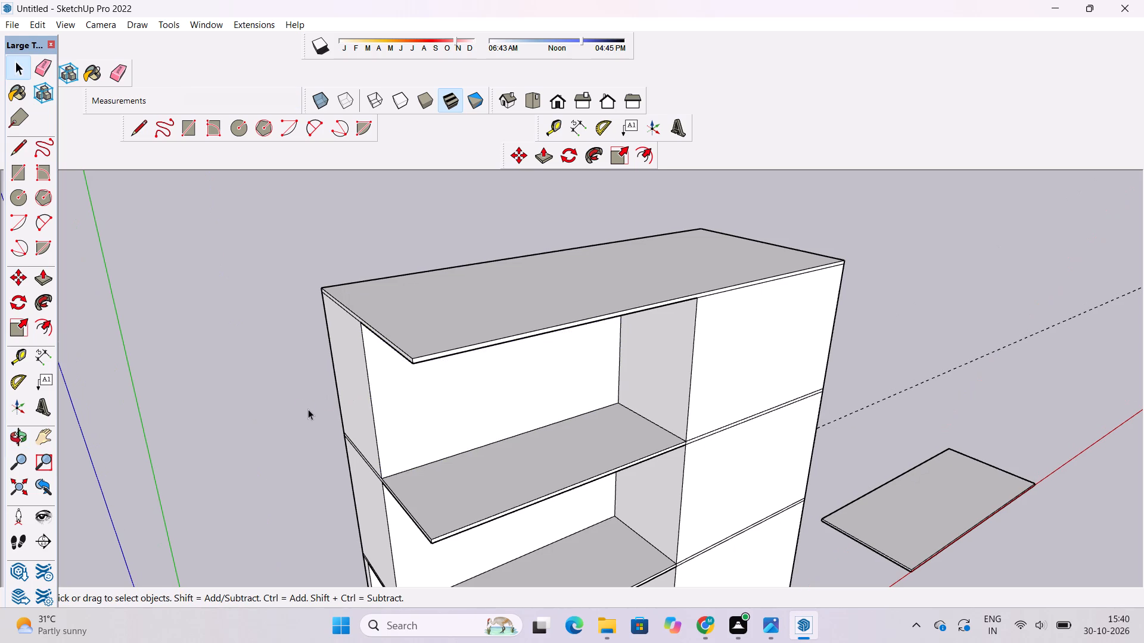
key(o)
drag(422, 417, 516, 311)
shift+scroll(529, 315, down, 3)
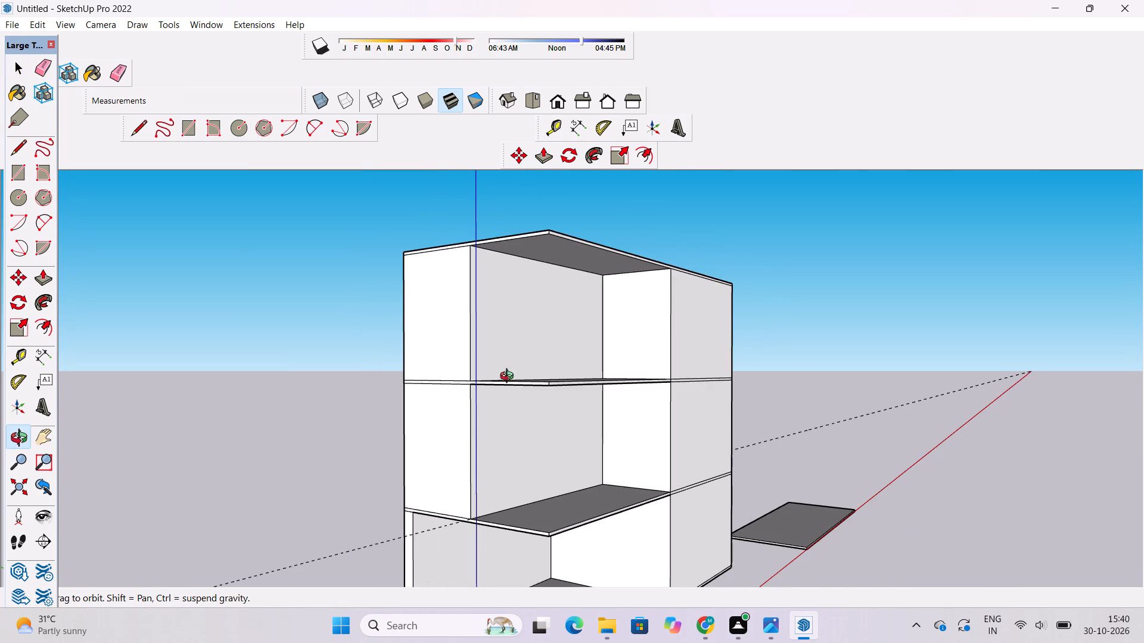
scroll(464, 395, up, 15)
shift+drag(470, 377, 450, 382)
key(l)
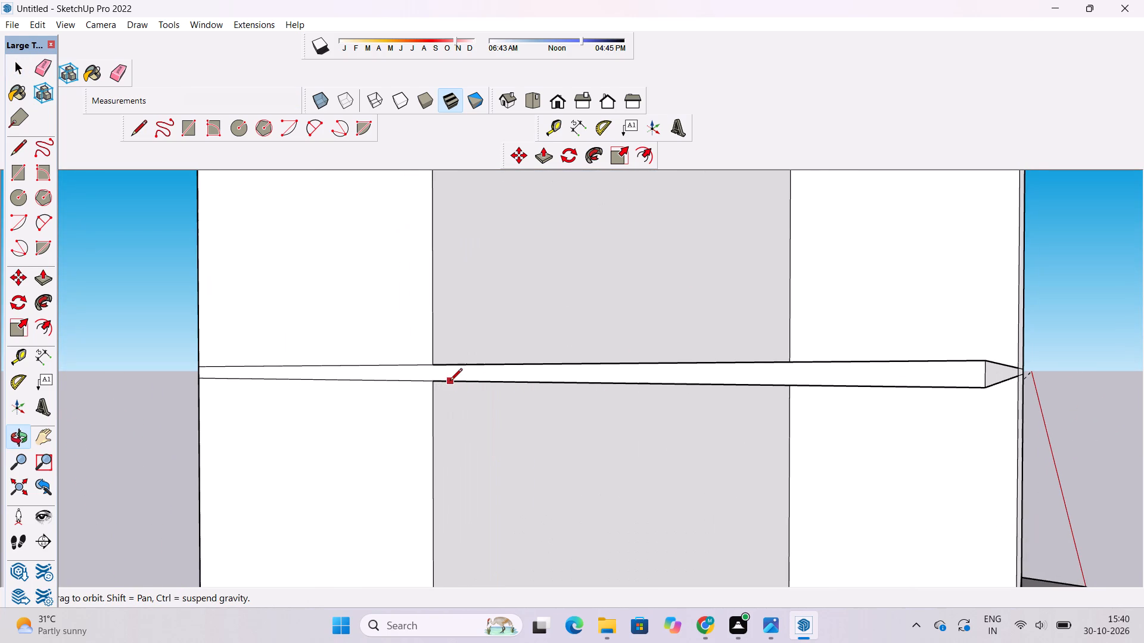
scroll(431, 369, up, 17)
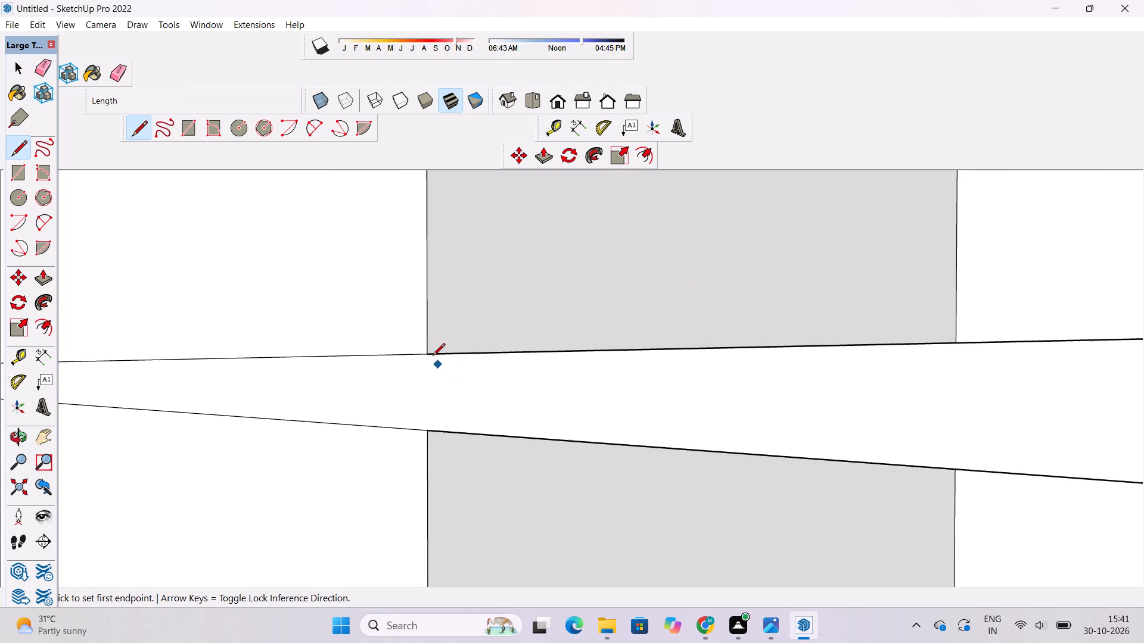
scroll(433, 357, up, 9)
click(422, 354)
scroll(422, 354, down, 5)
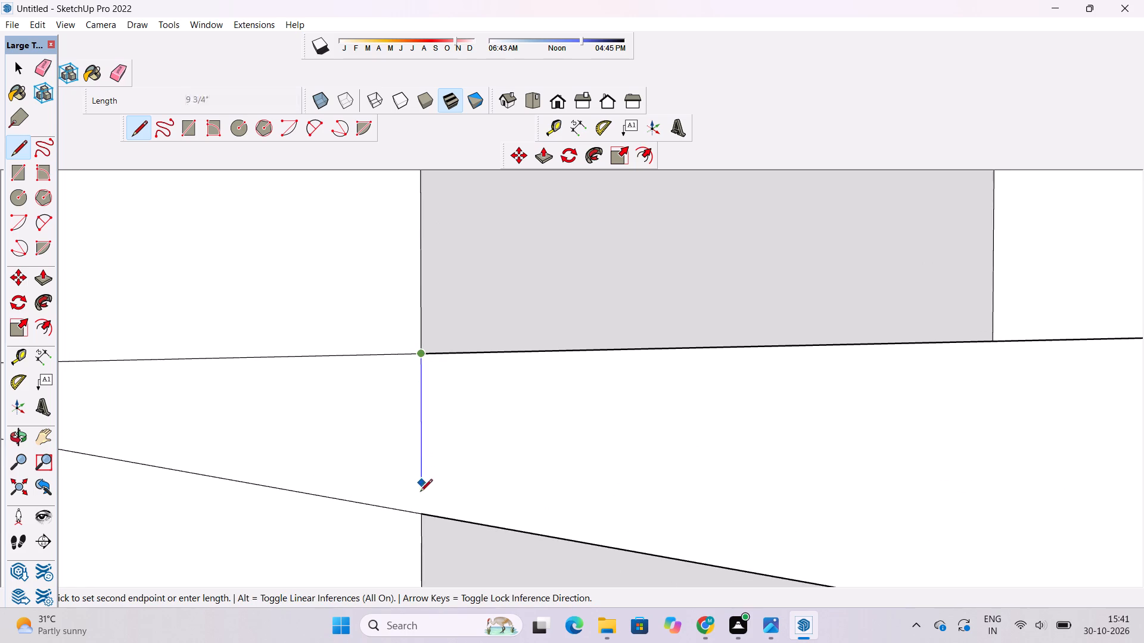
click(421, 514)
Draw a vertical line across the lower intermediate slab's end face, down from the corner edge of the wall above it.
scroll(420, 296, down, 20)
scroll(420, 296, down, 4)
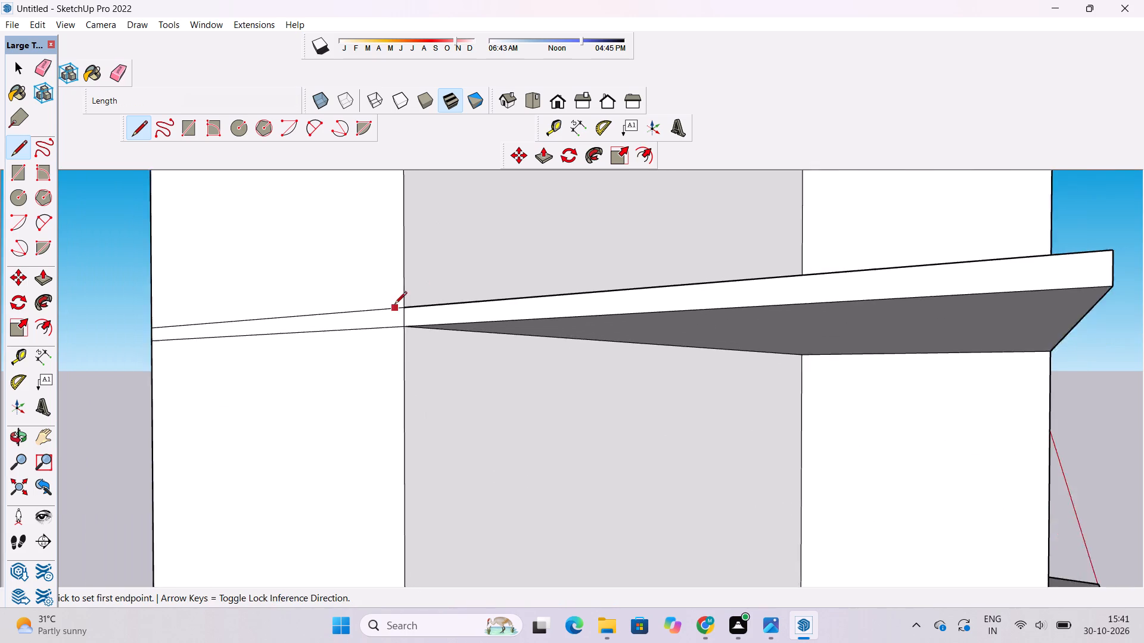
scroll(394, 305, down, 14)
scroll(396, 490, up, 7)
scroll(377, 560, up, 6)
scroll(411, 514, up, 2)
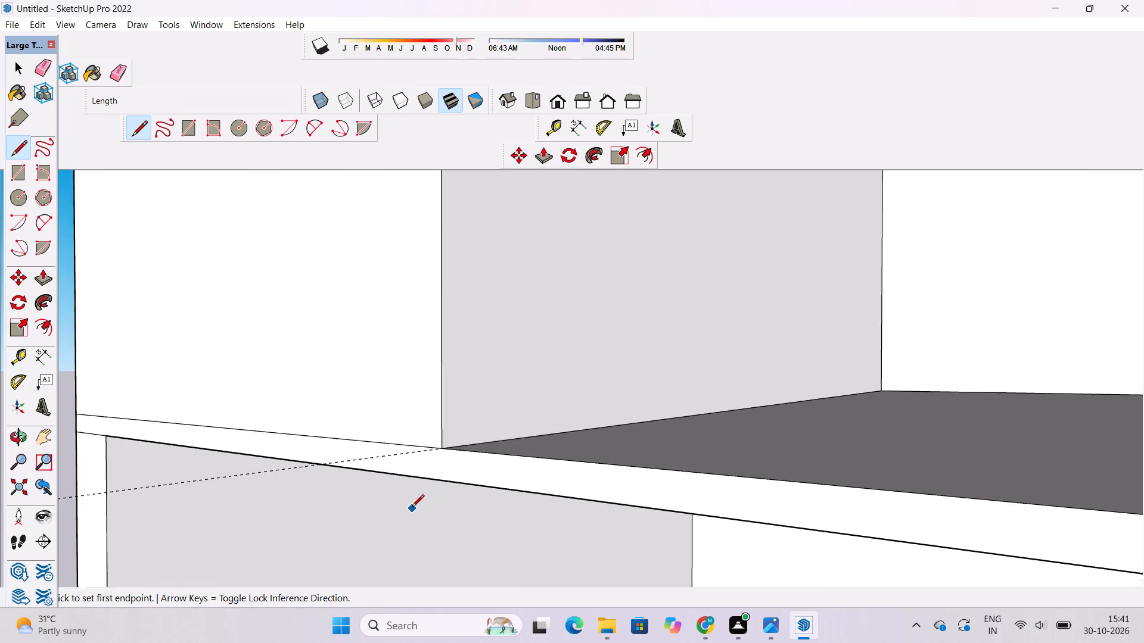
scroll(412, 508, up, 4)
scroll(415, 501, down, 3)
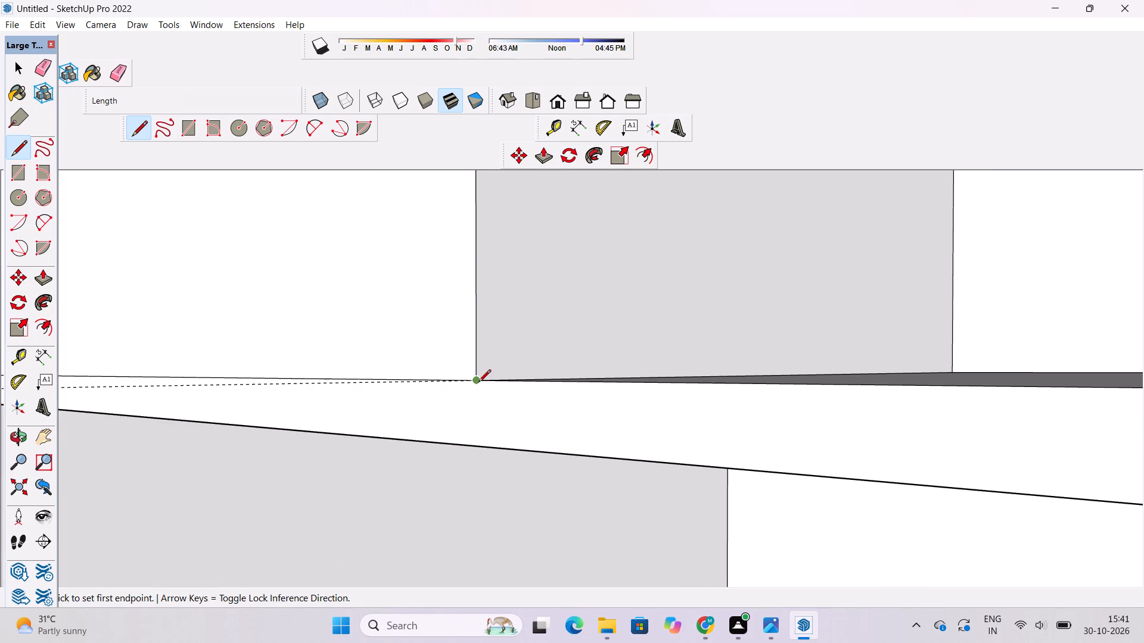
click(478, 383)
click(475, 446)
Examine the whole stacked building and its slab alignment from the end, front and above.
scroll(469, 447, down, 10)
key(o)
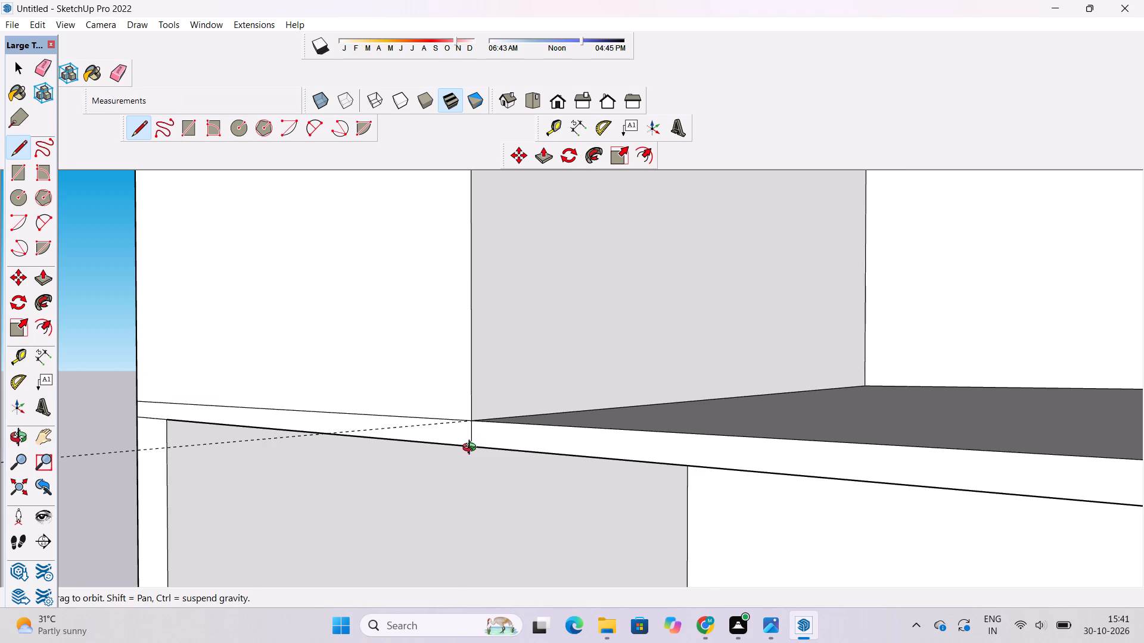
scroll(472, 449, down, 17)
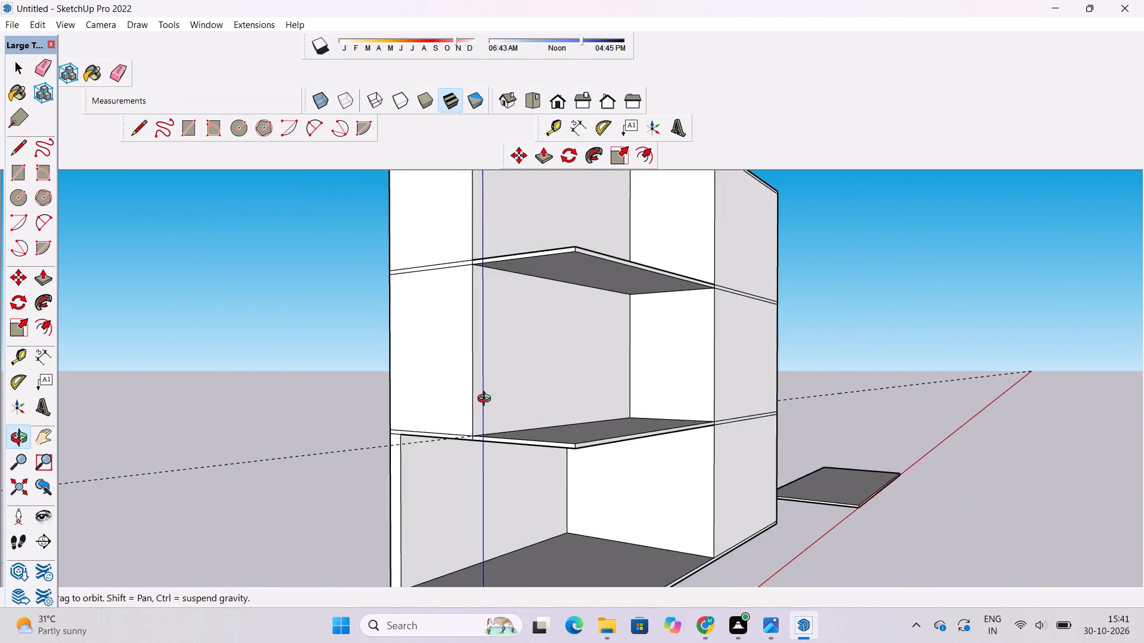
scroll(487, 400, down, 11)
drag(582, 341, 379, 370)
scroll(512, 225, up, 3)
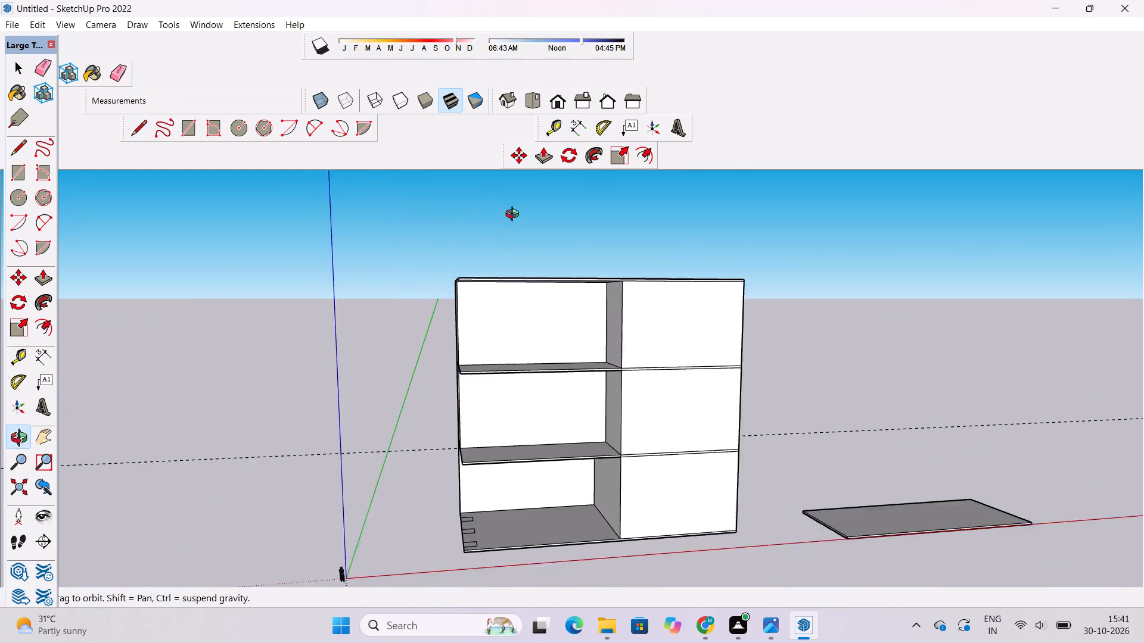
scroll(515, 216, up, 2)
scroll(503, 238, down, 5)
shift+drag(539, 292, 528, 296)
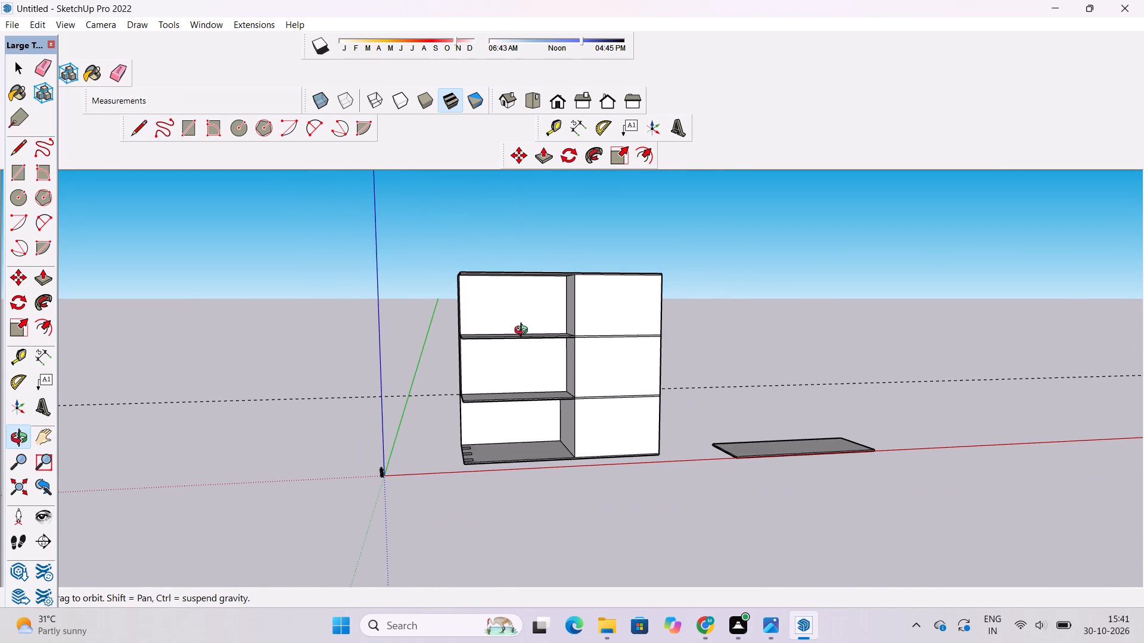
drag(518, 332, 490, 329)
shift+click(490, 329)
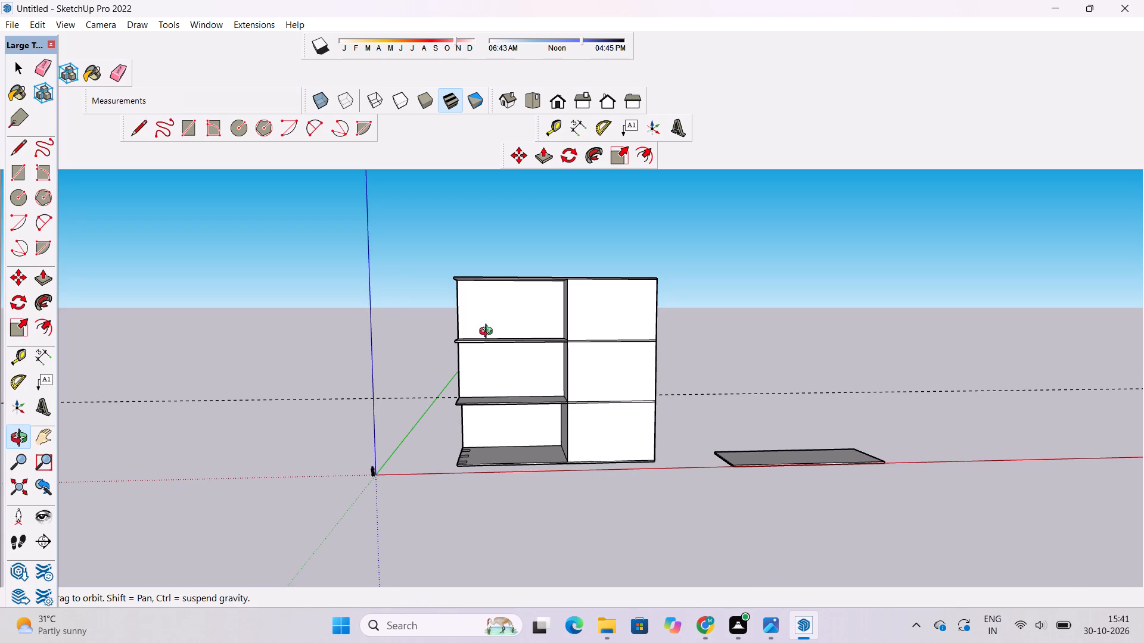
drag(489, 344, 483, 385)
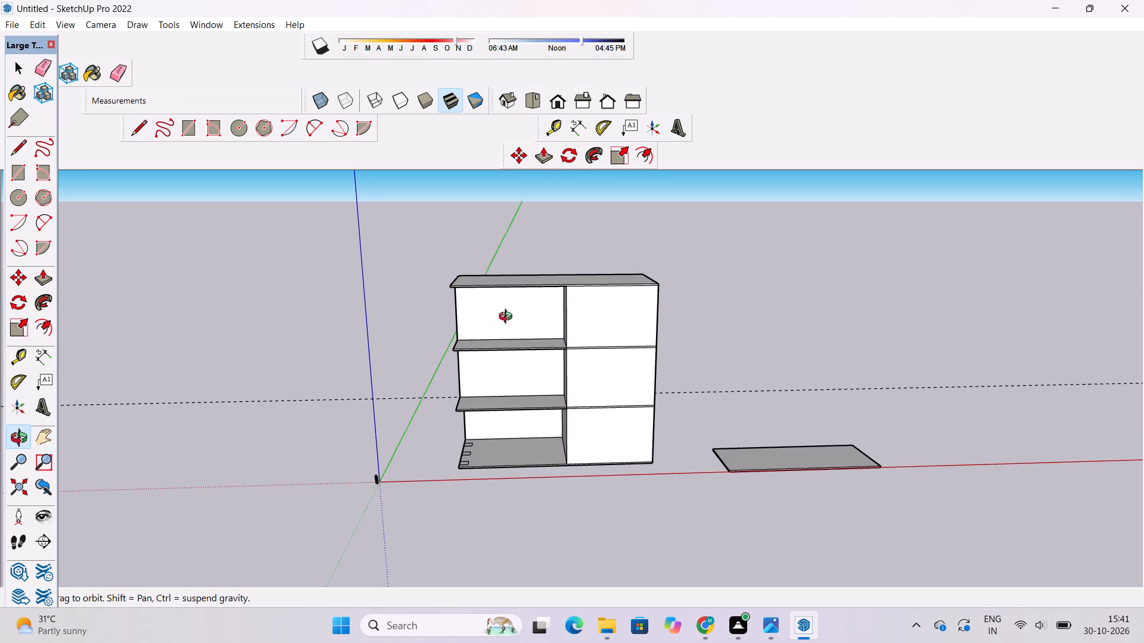
shift+drag(518, 311, 496, 419)
scroll(564, 317, up, 3)
shift+drag(542, 316, 518, 333)
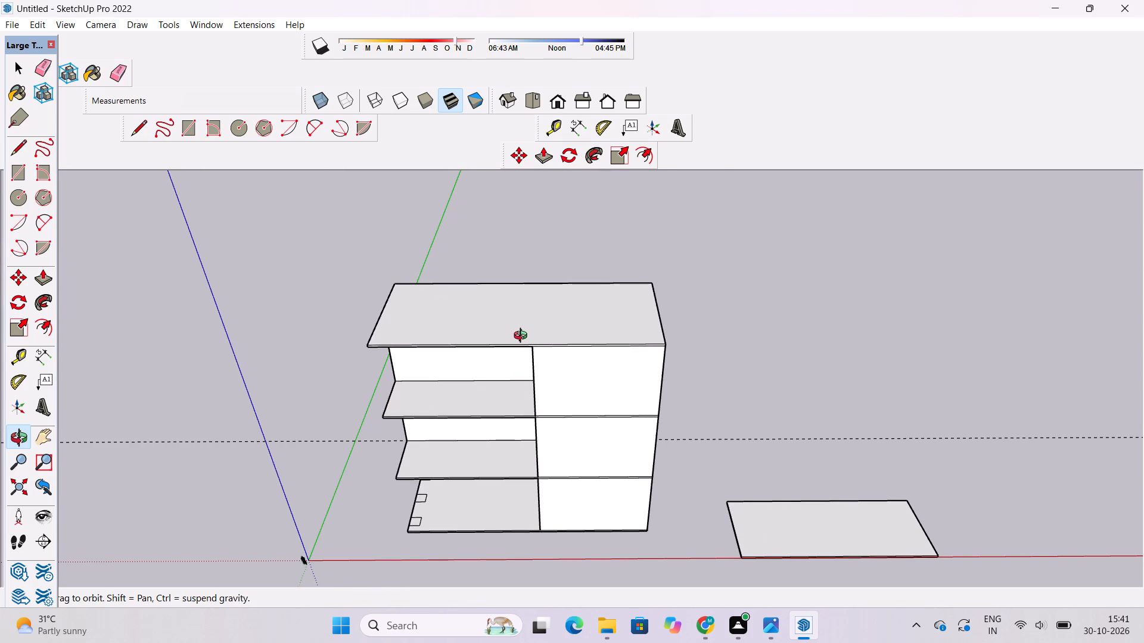
Draw a 1' vertical line across the roof slab's front edge face, up from the enclosed side block's inner wall edge.
scroll(529, 346, up, 8)
shift+drag(534, 345, 533, 360)
drag(539, 385, 500, 364)
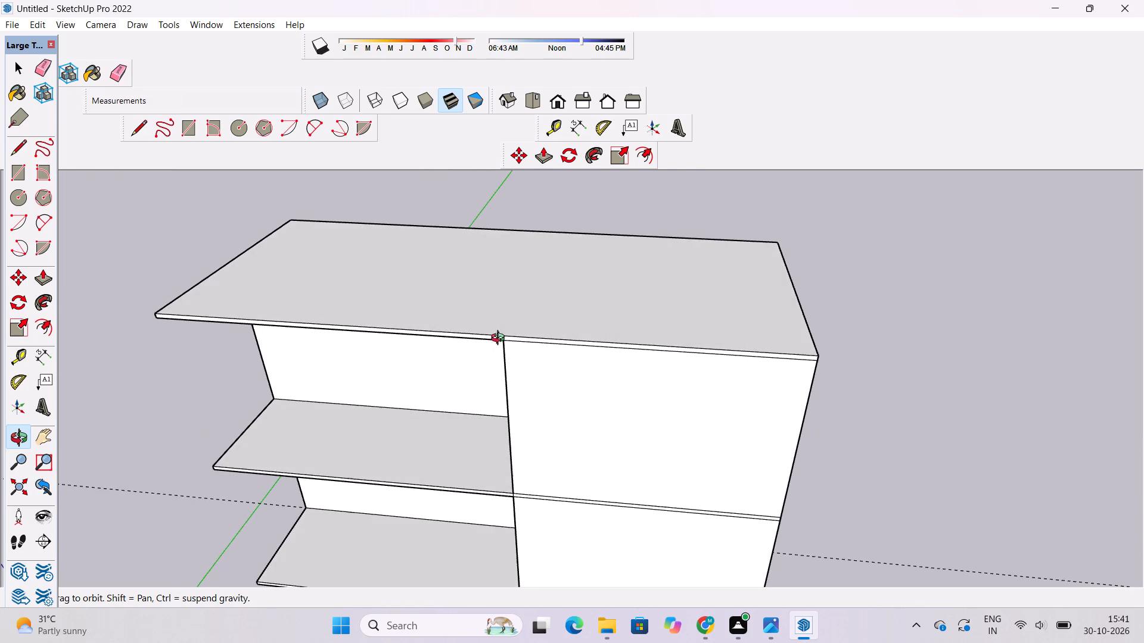
scroll(507, 333, up, 8)
shift+drag(507, 333, 520, 383)
drag(512, 392, 506, 342)
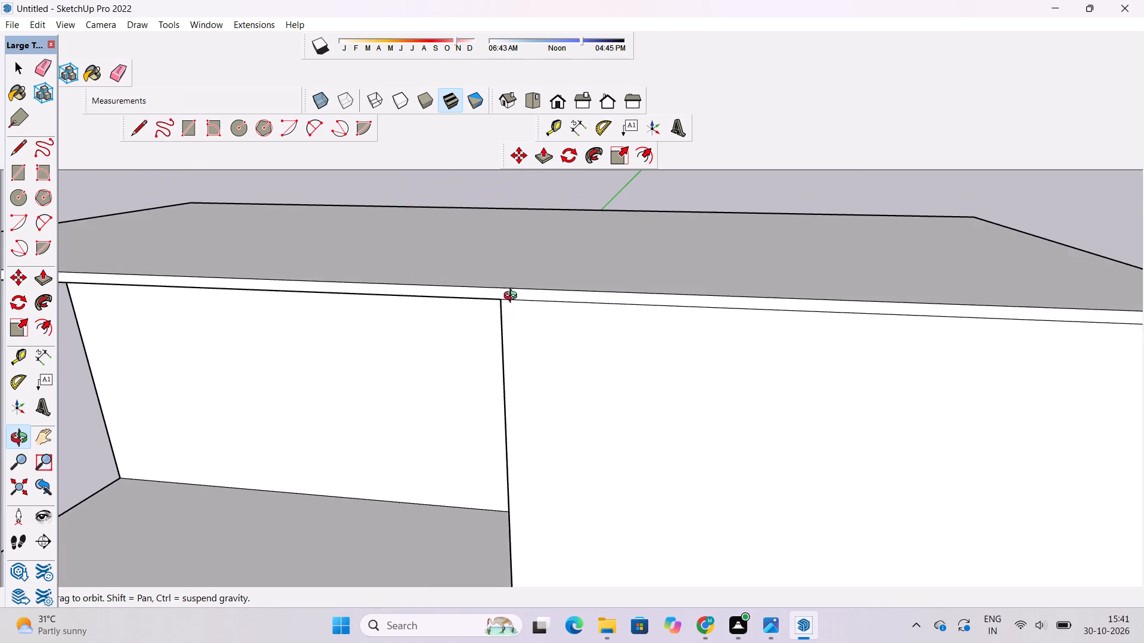
scroll(513, 296, up, 8)
shift+drag(508, 286, 551, 363)
scroll(537, 364, up, 5)
drag(536, 364, 537, 377)
shift+drag(537, 379, 522, 377)
key(l)
scroll(444, 389, down, 2)
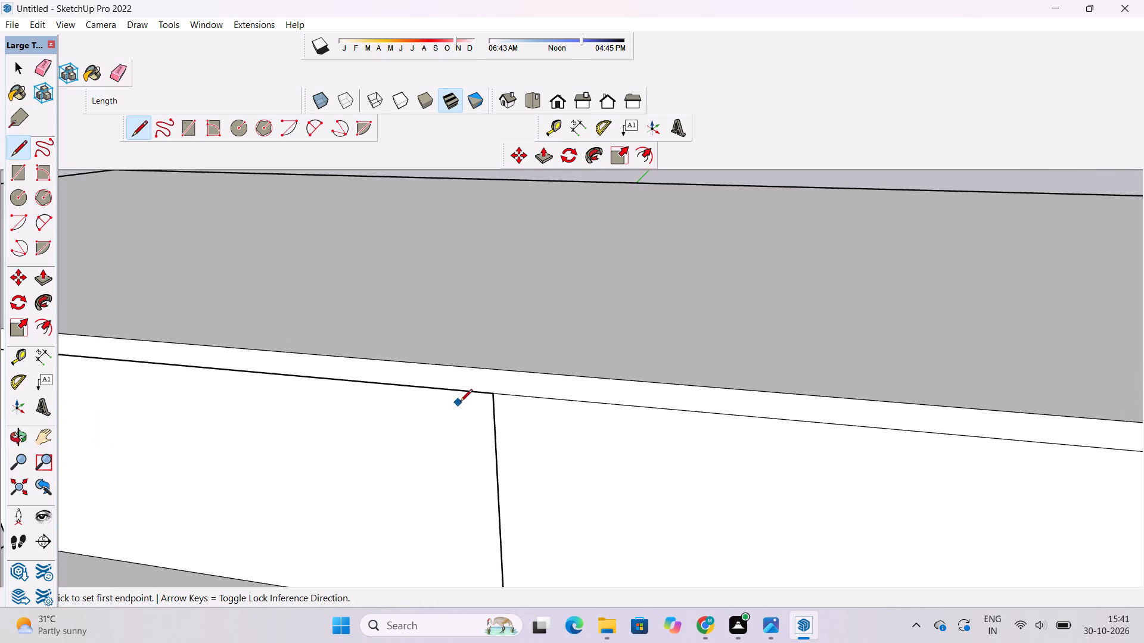
scroll(462, 399, up, 5)
scroll(466, 396, down, 3)
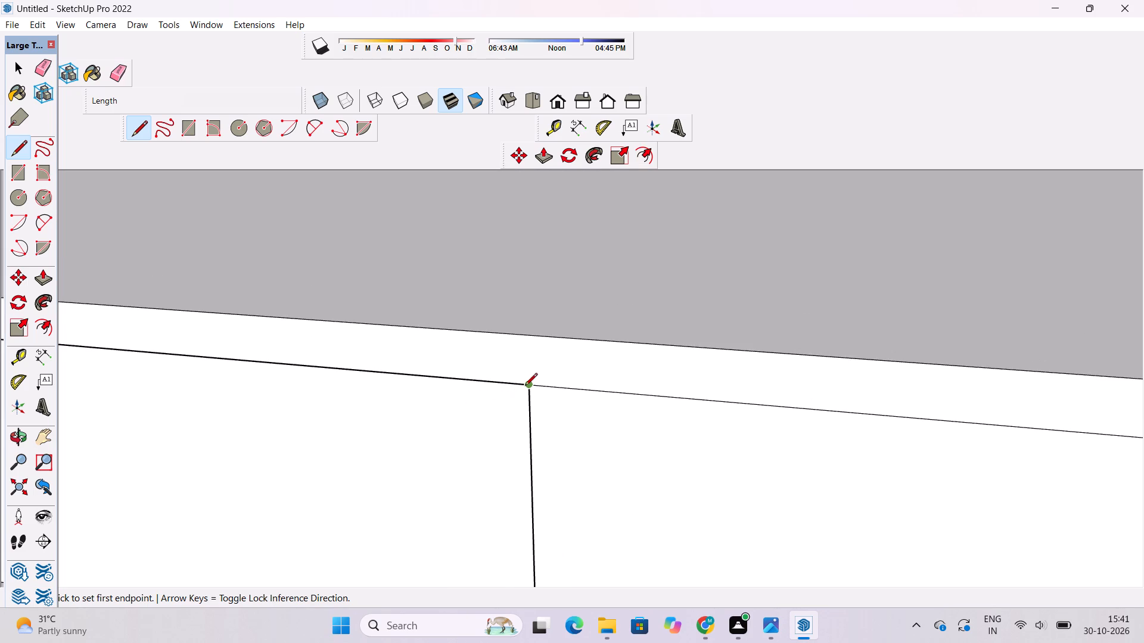
click(527, 388)
scroll(527, 388, down, 4)
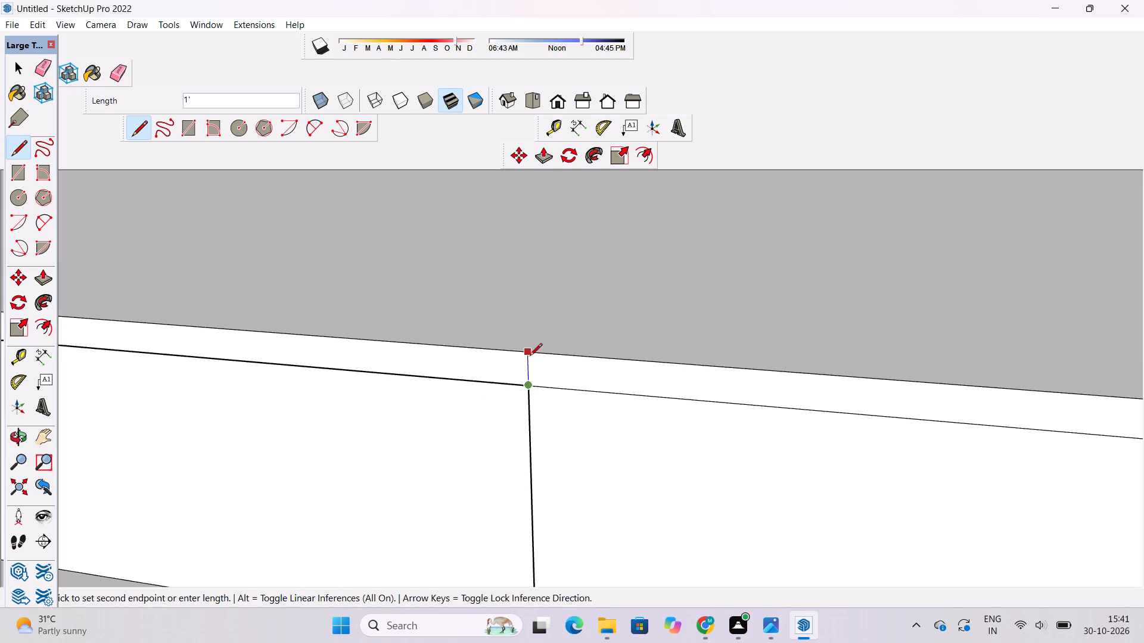
click(531, 352)
Draw a 58' line across the roof slab's top from the front dividing line to its back edge, splitting the face.
scroll(488, 428, down, 9)
scroll(497, 417, up, 2)
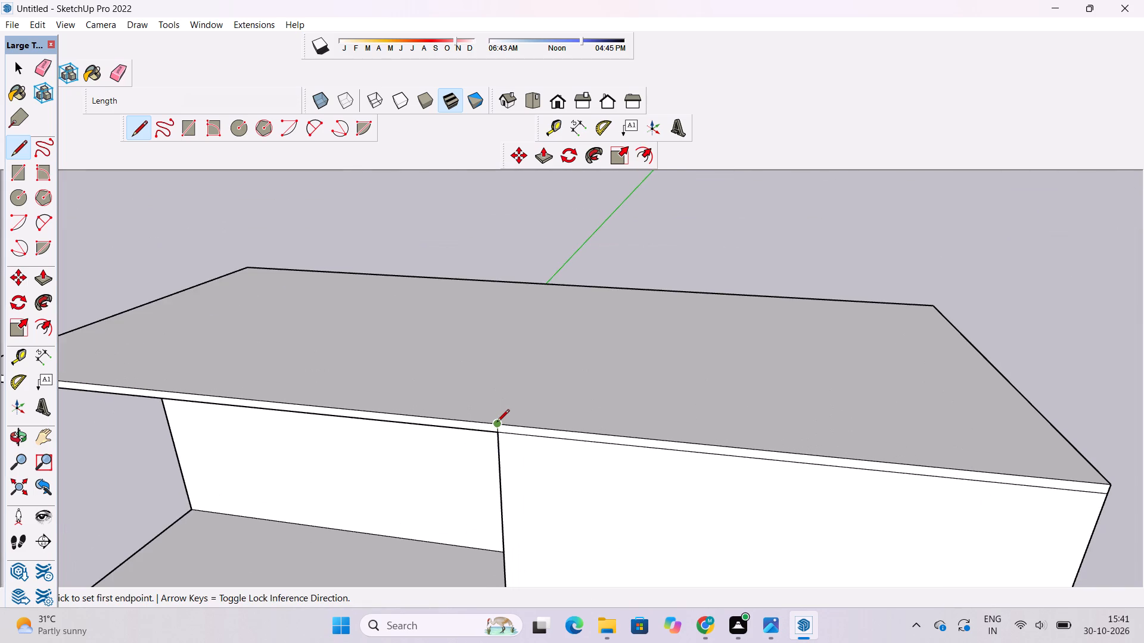
click(497, 423)
scroll(497, 423, down, 2)
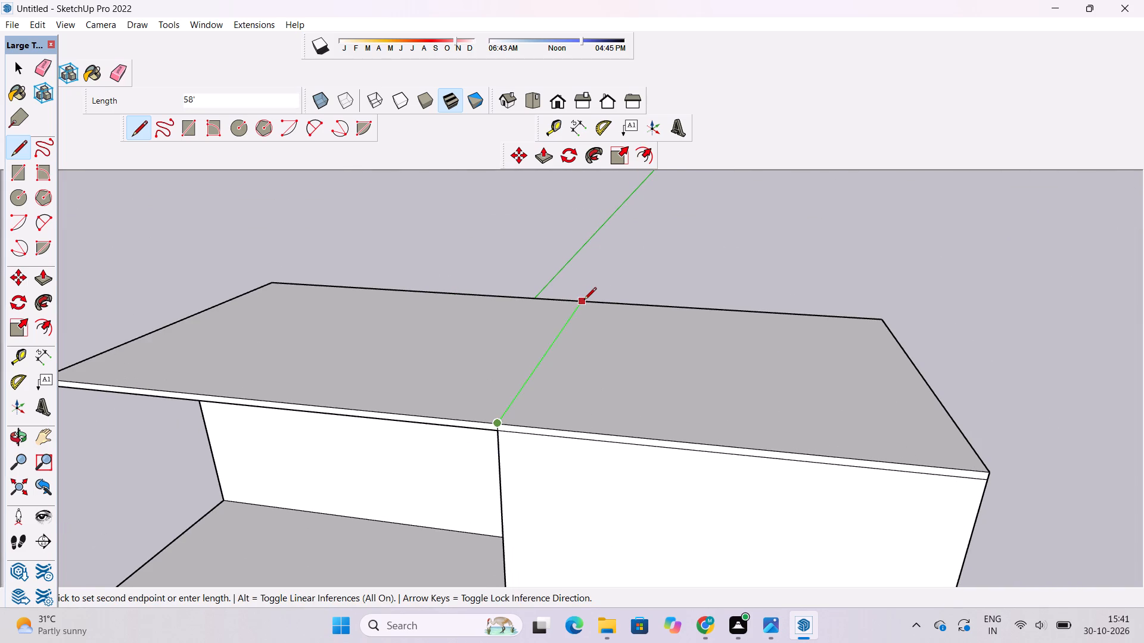
click(584, 301)
Examine the divided roof slab and the open levels beneath it from the front and above.
key(o)
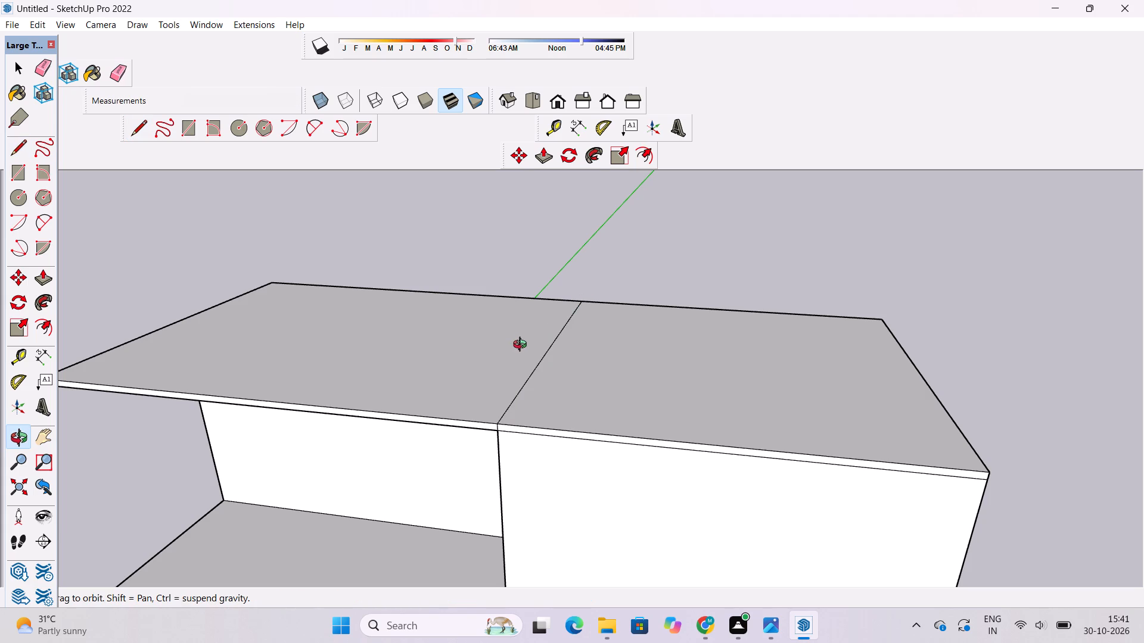
shift+drag(496, 365, 551, 336)
drag(557, 336, 578, 361)
scroll(578, 360, down, 5)
shift+drag(614, 357, 586, 357)
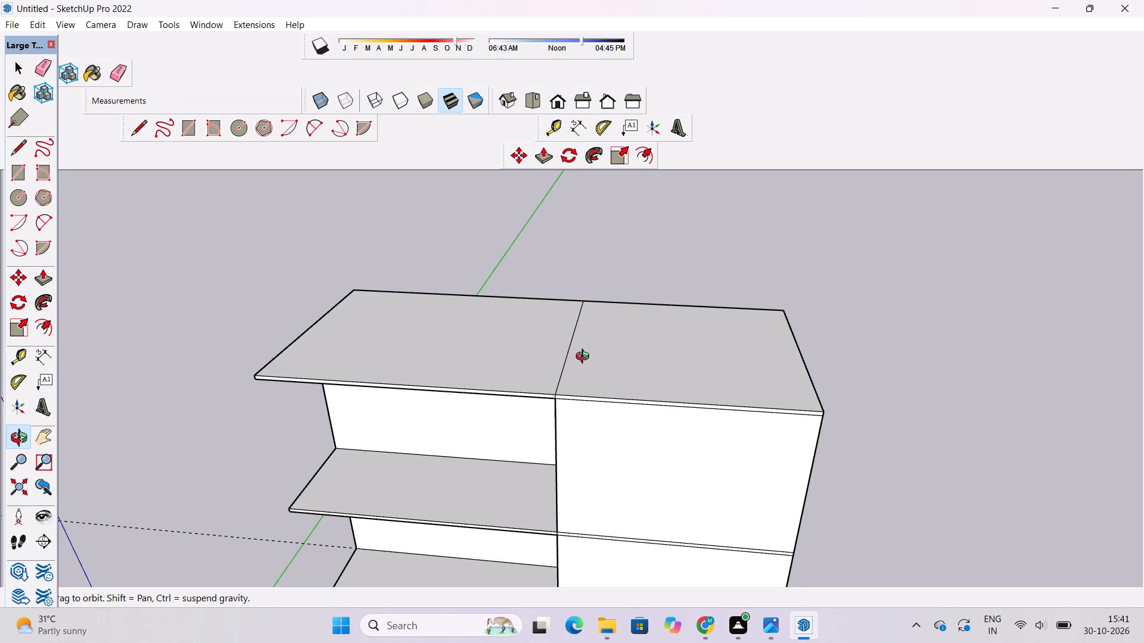
drag(585, 358, 606, 376)
shift+scroll(573, 361, down, 5)
shift+drag(570, 370, 526, 374)
drag(529, 376, 579, 326)
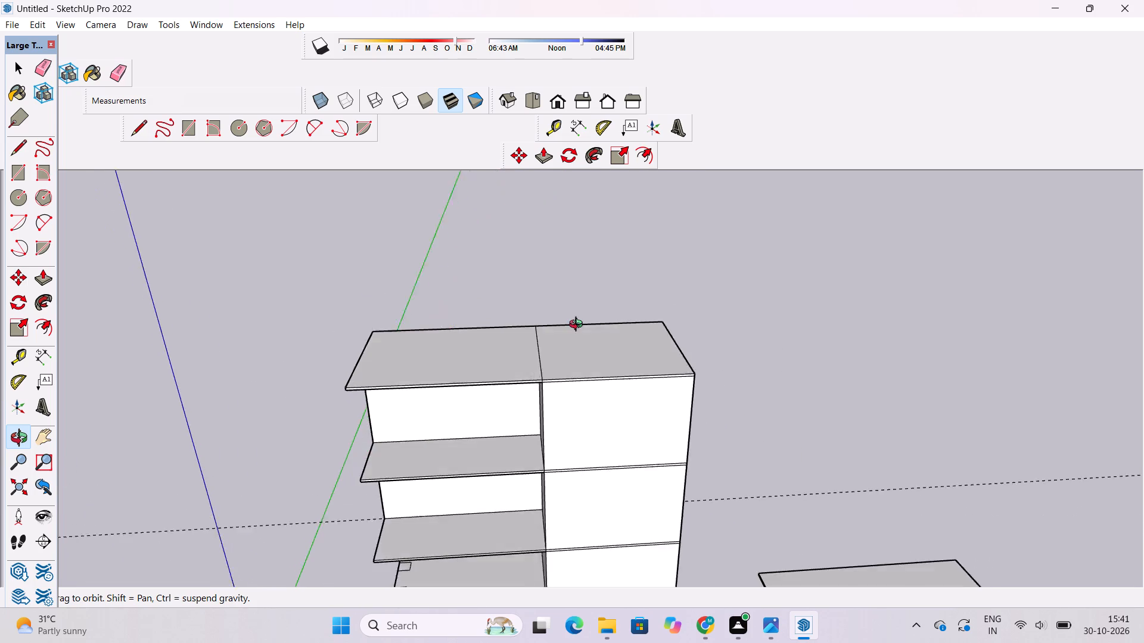
drag(579, 326, 581, 322)
drag(581, 322, 549, 351)
shift+scroll(548, 352, down, 3)
shift+drag(549, 365, 559, 390)
drag(559, 397, 567, 341)
scroll(561, 411, up, 8)
shift+drag(617, 373, 591, 327)
drag(591, 327, 596, 386)
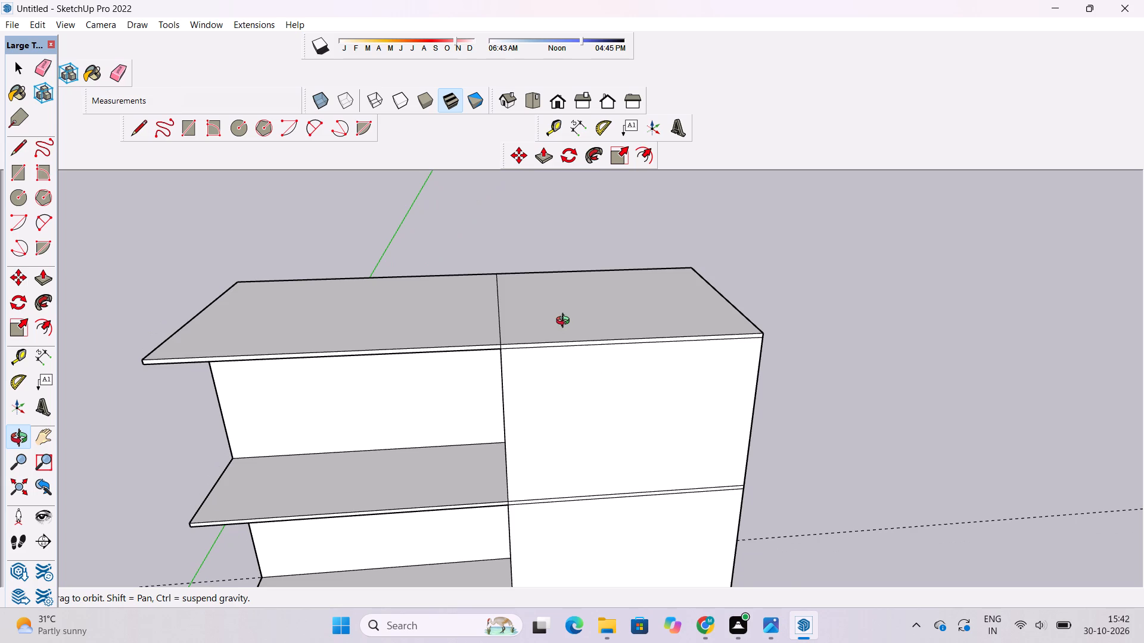
shift+drag(552, 317, 568, 405)
drag(568, 406, 583, 401)
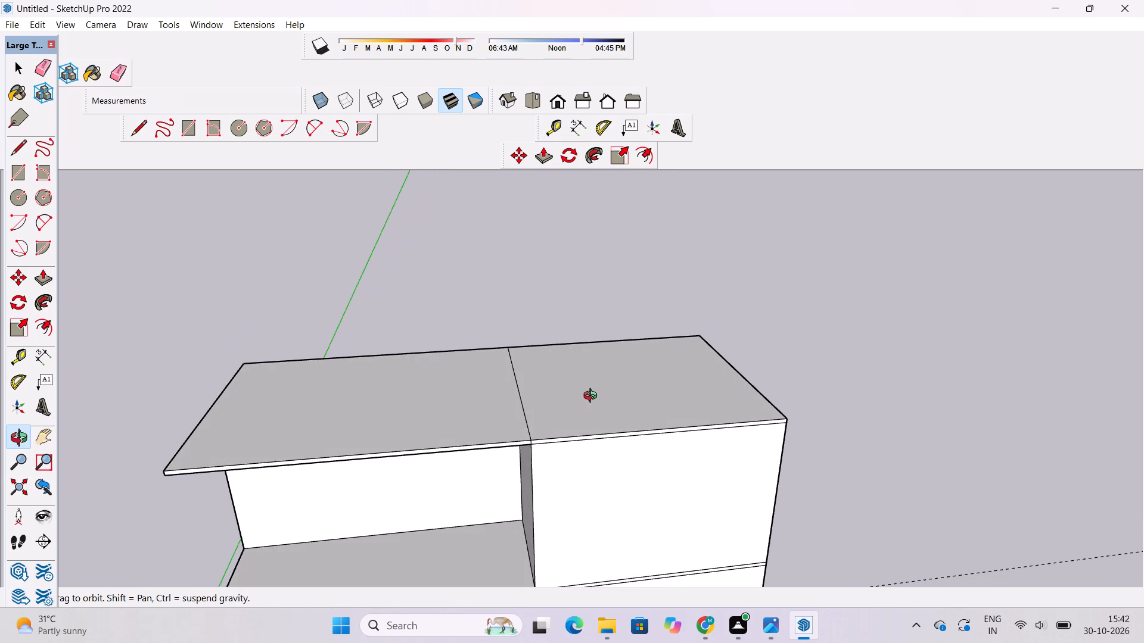
Push/pull the roof slab's top face above the enclosed side block up by 40' to raise another block.
key(p)
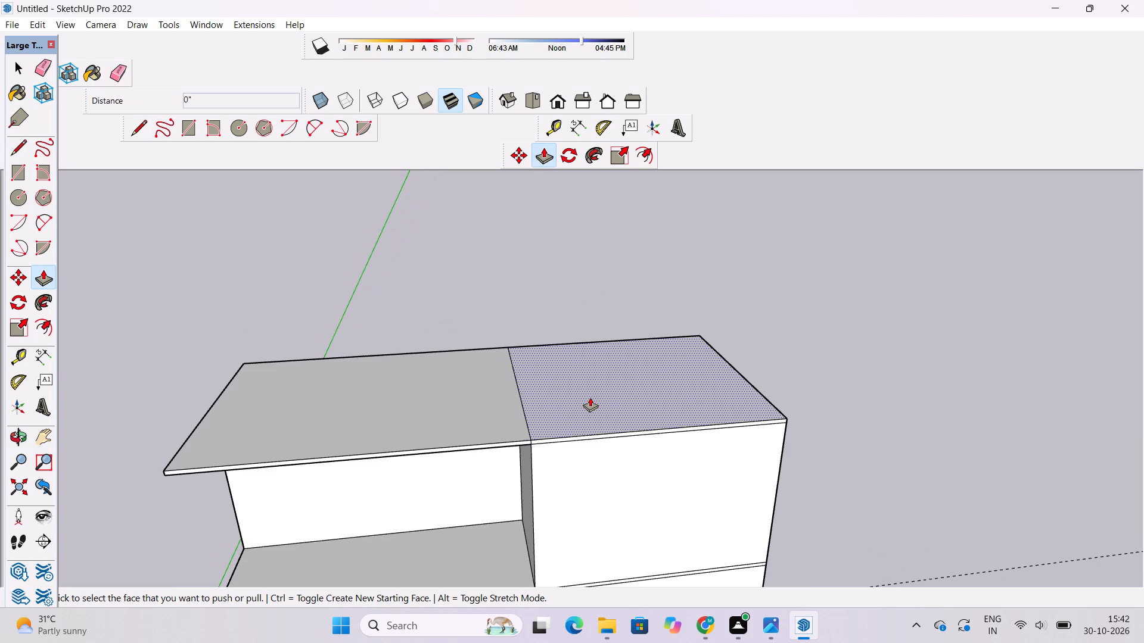
scroll(569, 407, down, 5)
scroll(569, 407, up, 7)
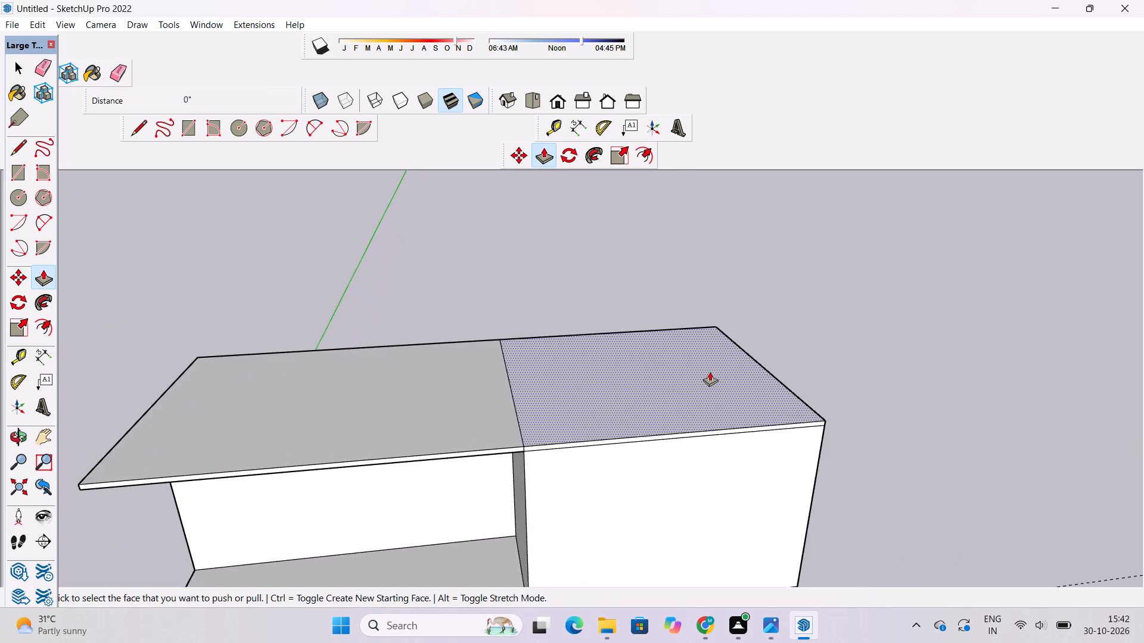
click(605, 415)
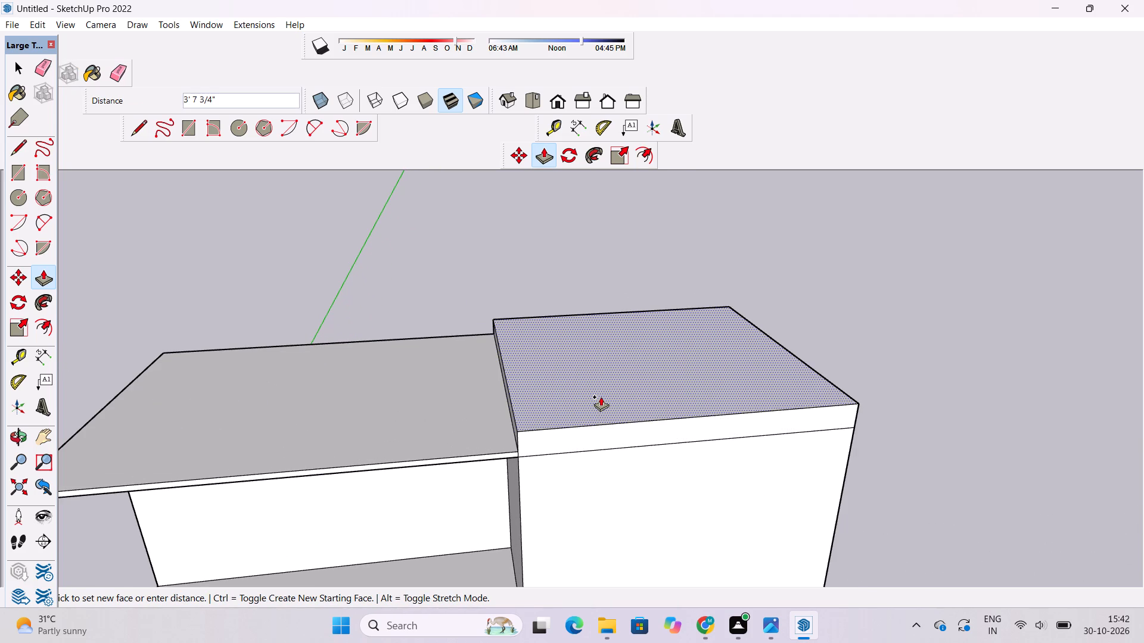
scroll(601, 397, down, 9)
scroll(507, 404, down, 8)
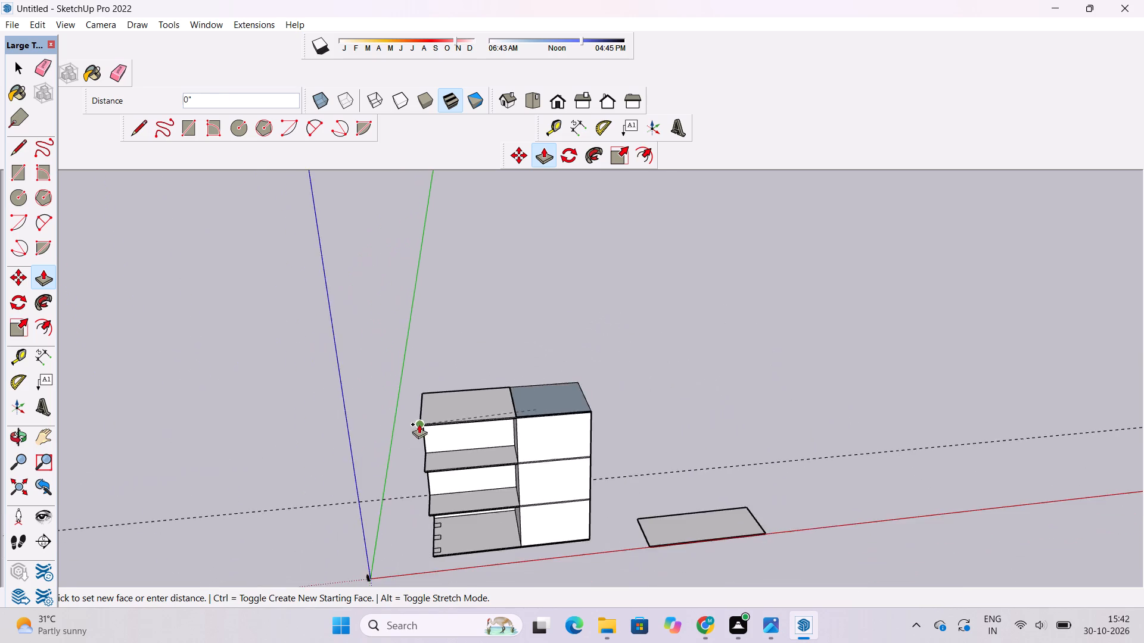
scroll(419, 424, down, 3)
scroll(527, 408, up, 4)
scroll(483, 416, down, 1)
scroll(485, 416, up, 5)
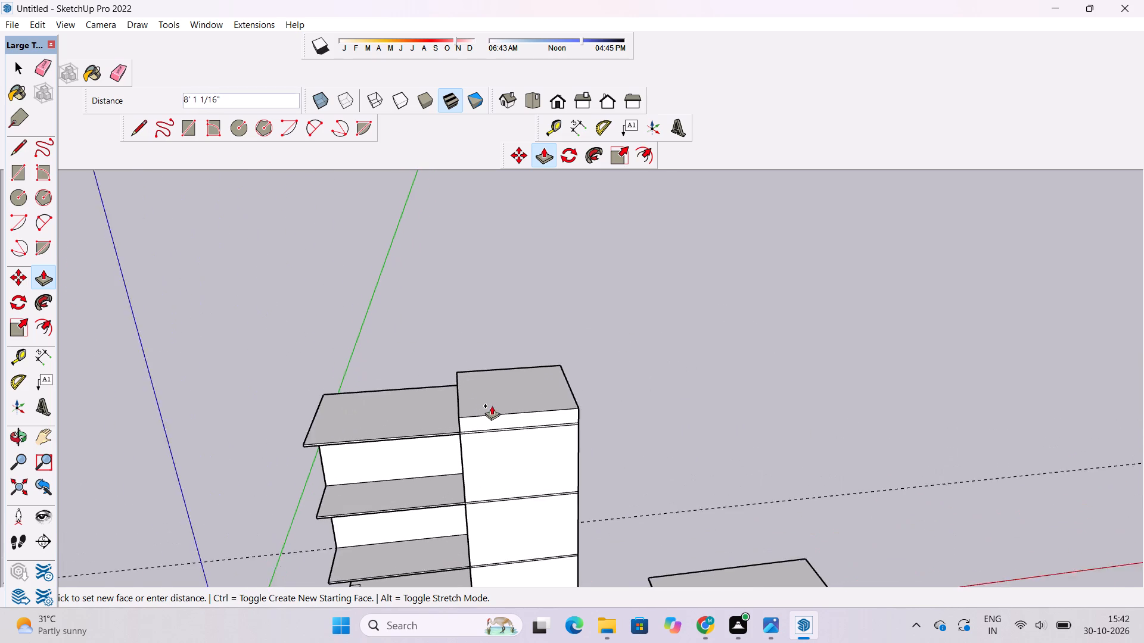
scroll(536, 312, down, 4)
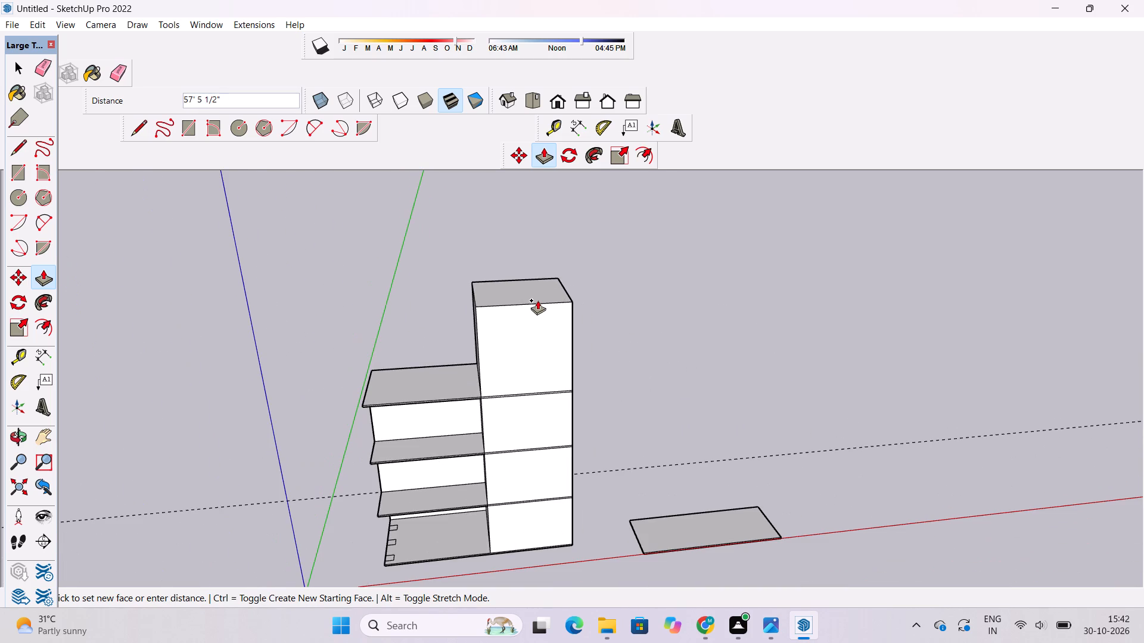
text(40')
key(Return)
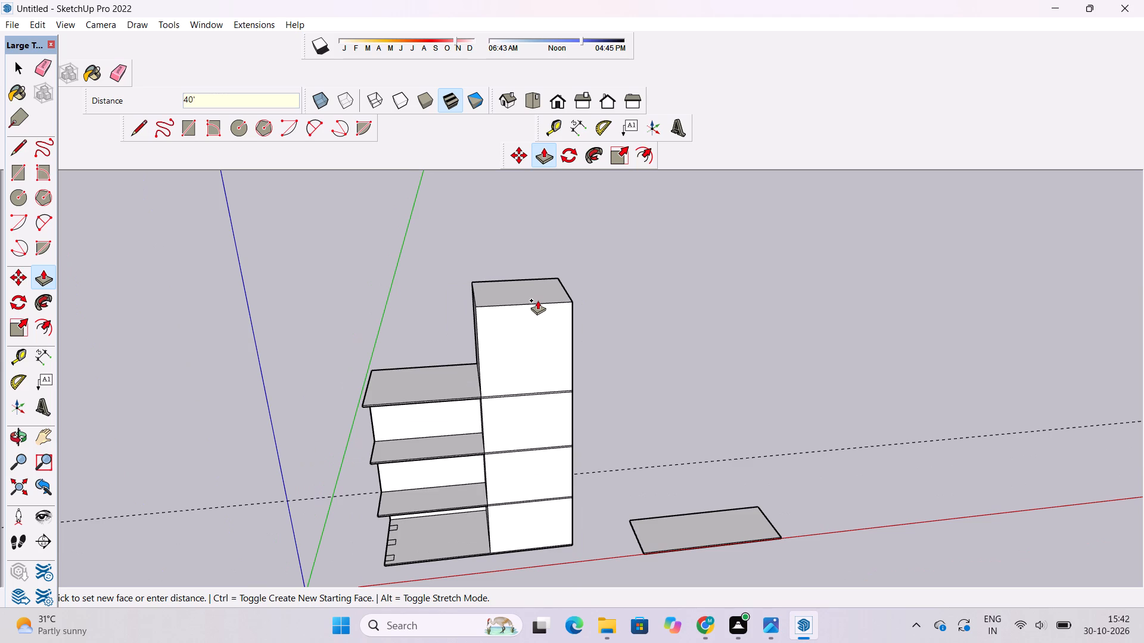
Examine the raised top block and the open levels beside it from the front, low down and above.
key(o)
drag(534, 386, 542, 338)
scroll(470, 379, up, 5)
scroll(468, 380, down, 5)
drag(477, 378, 458, 355)
shift+click(456, 355)
drag(456, 355, 485, 377)
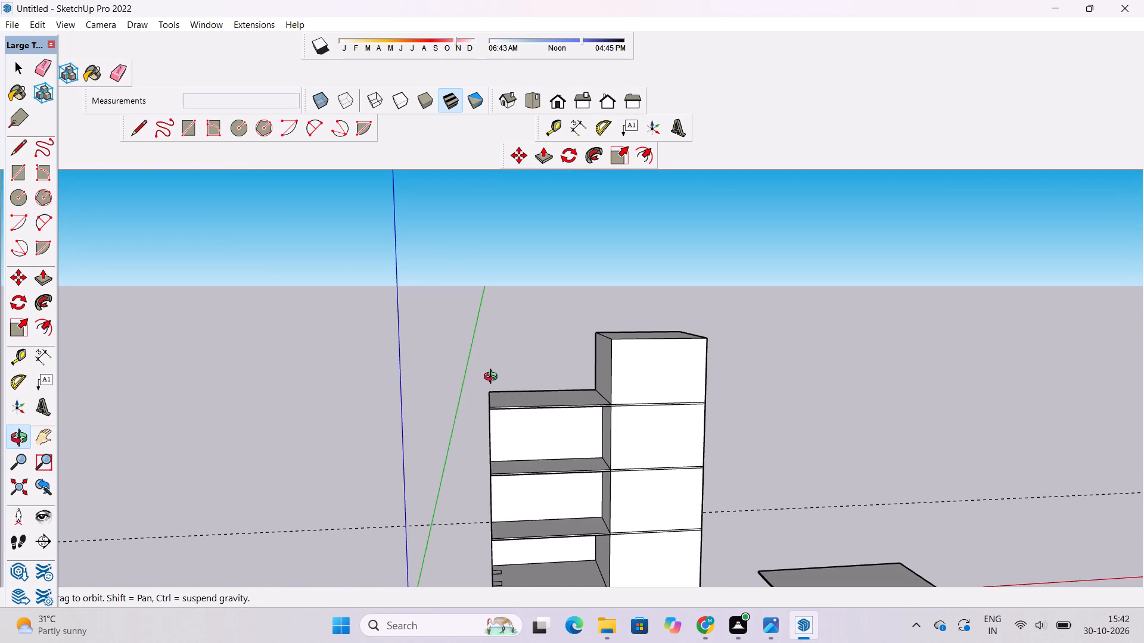
scroll(499, 380, down, 5)
shift+drag(583, 394, 539, 380)
drag(537, 385, 541, 421)
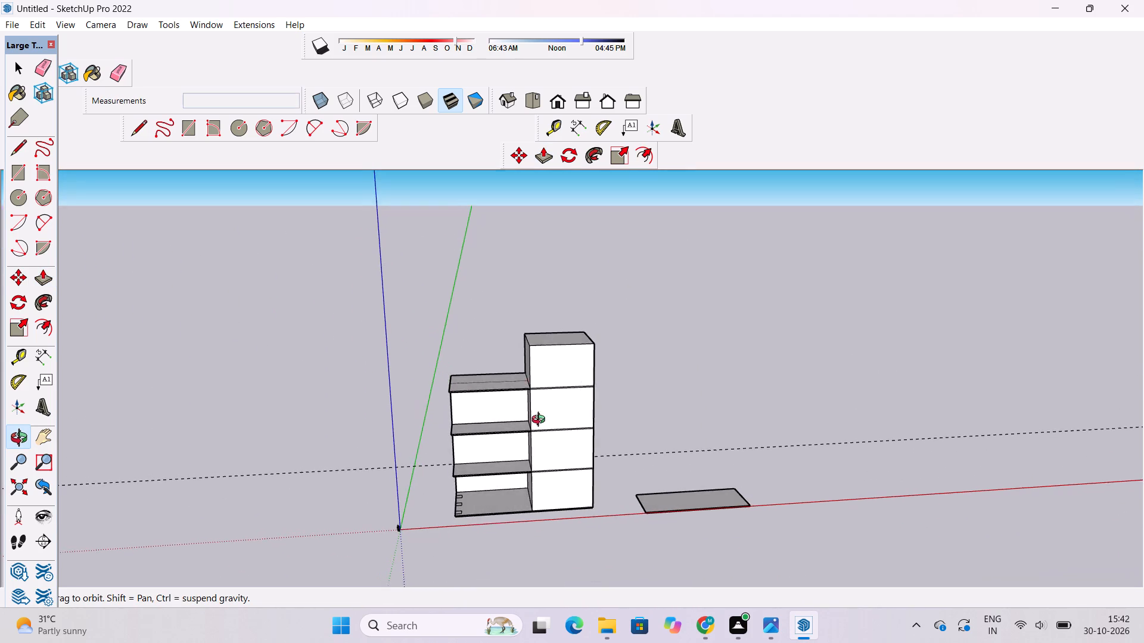
drag(541, 421, 524, 433)
scroll(534, 353, up, 4)
shift+drag(535, 352, 542, 363)
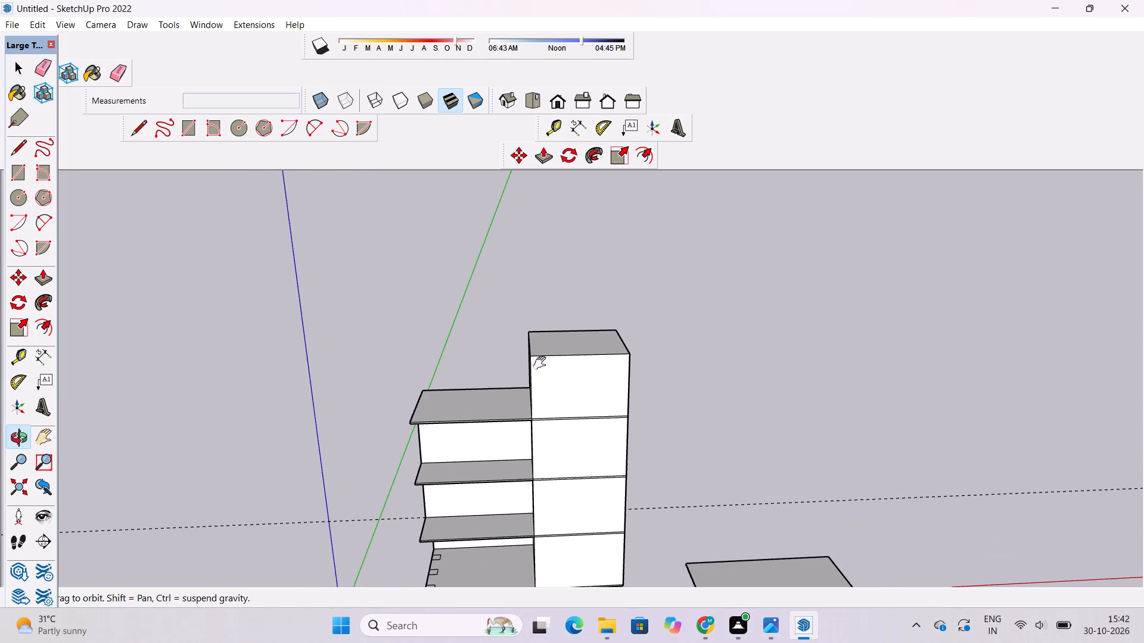
drag(544, 366, 672, 390)
scroll(597, 376, up, 4)
shift+drag(578, 355, 485, 281)
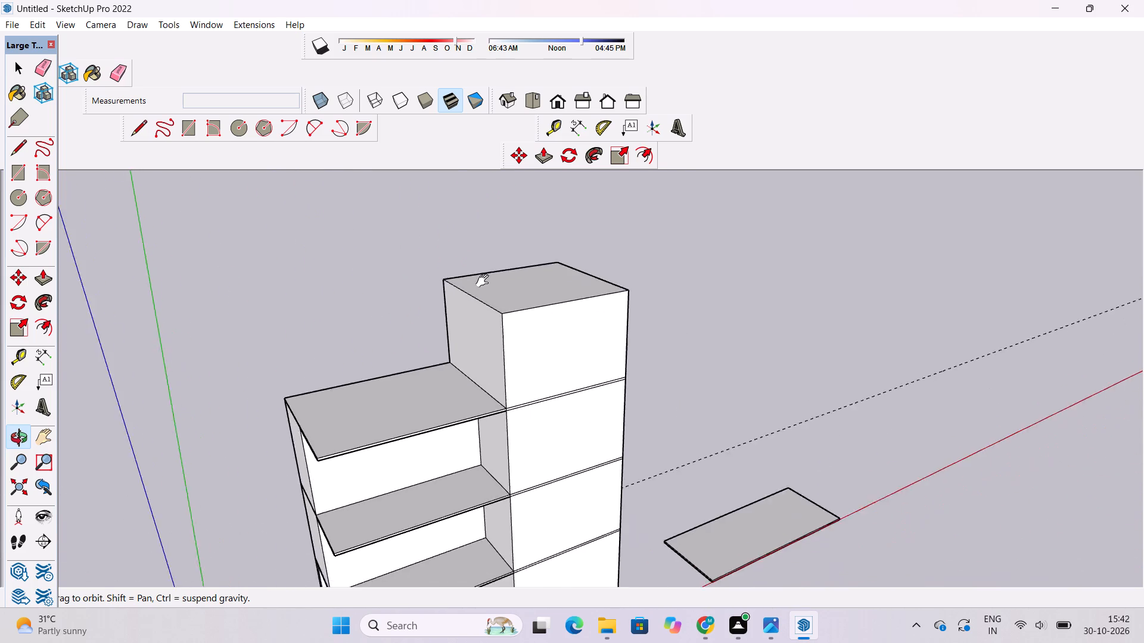
shift+drag(485, 281, 478, 276)
Copy the spare ground slab onto the top block, matching its outer back bottom corner to the block's outer back top corner.
drag(720, 528, 596, 504)
scroll(582, 505, down, 6)
drag(712, 548, 570, 535)
shift+drag(620, 597, 606, 513)
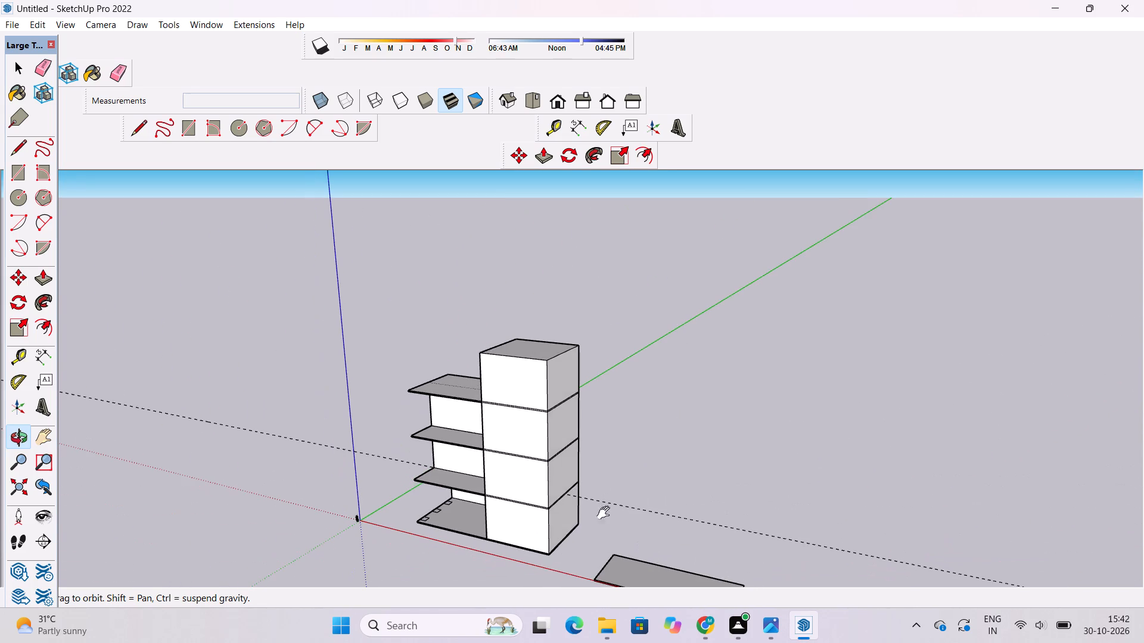
shift+drag(606, 513, 602, 476)
scroll(611, 520, down, 5)
shift+drag(615, 532, 615, 388)
scroll(673, 416, up, 6)
drag(786, 379, 771, 384)
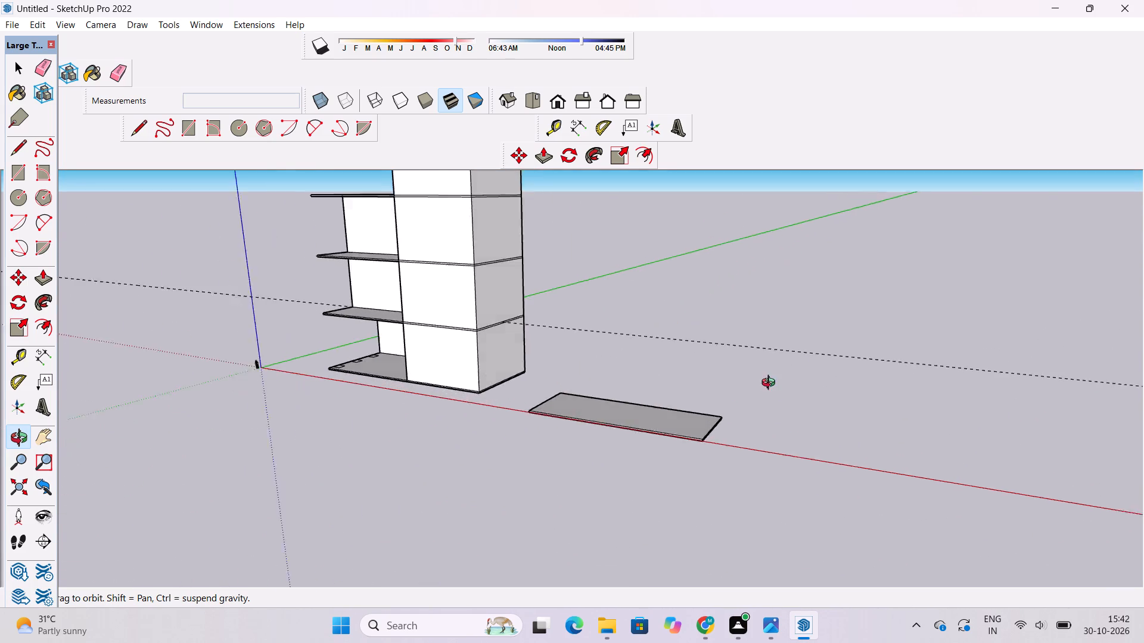
drag(771, 384, 618, 409)
scroll(551, 454, up, 4)
shift+drag(558, 462, 567, 489)
drag(562, 490, 531, 491)
key(space)
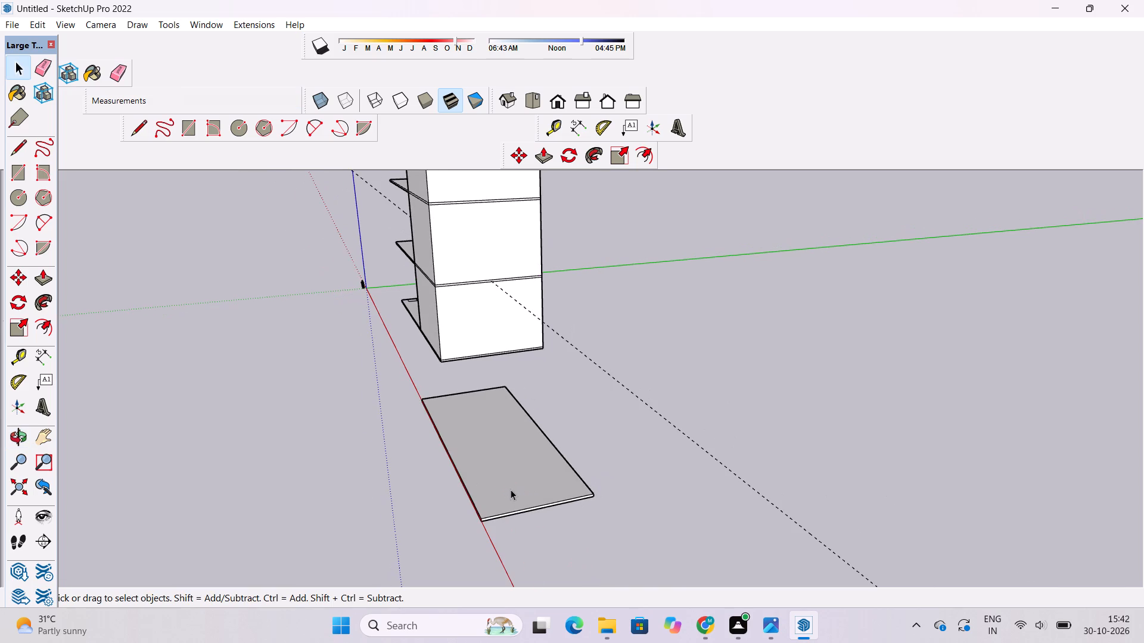
click(511, 489)
key(m)
scroll(593, 500, up, 11)
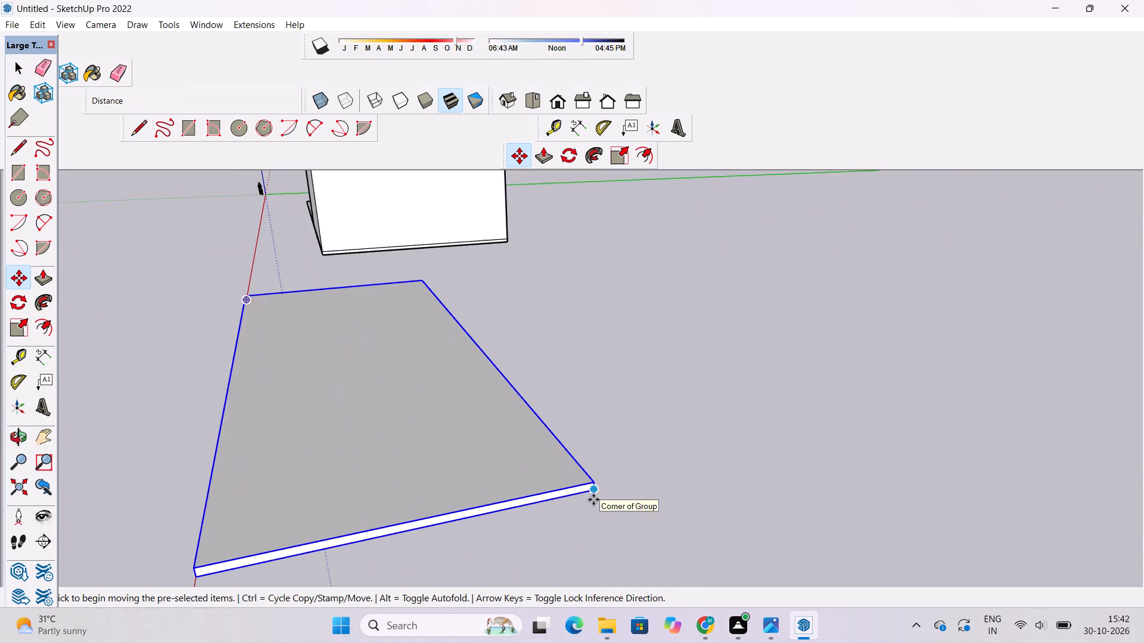
scroll(593, 500, up, 5)
click(598, 486)
scroll(620, 523, down, 7)
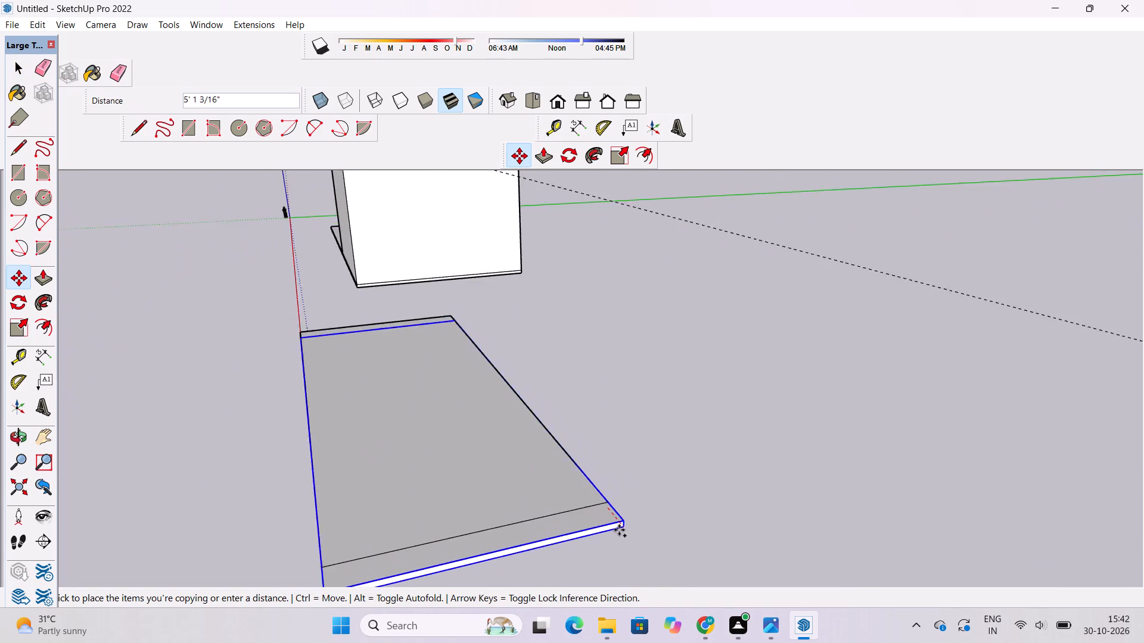
scroll(619, 530, down, 13)
scroll(615, 521, down, 9)
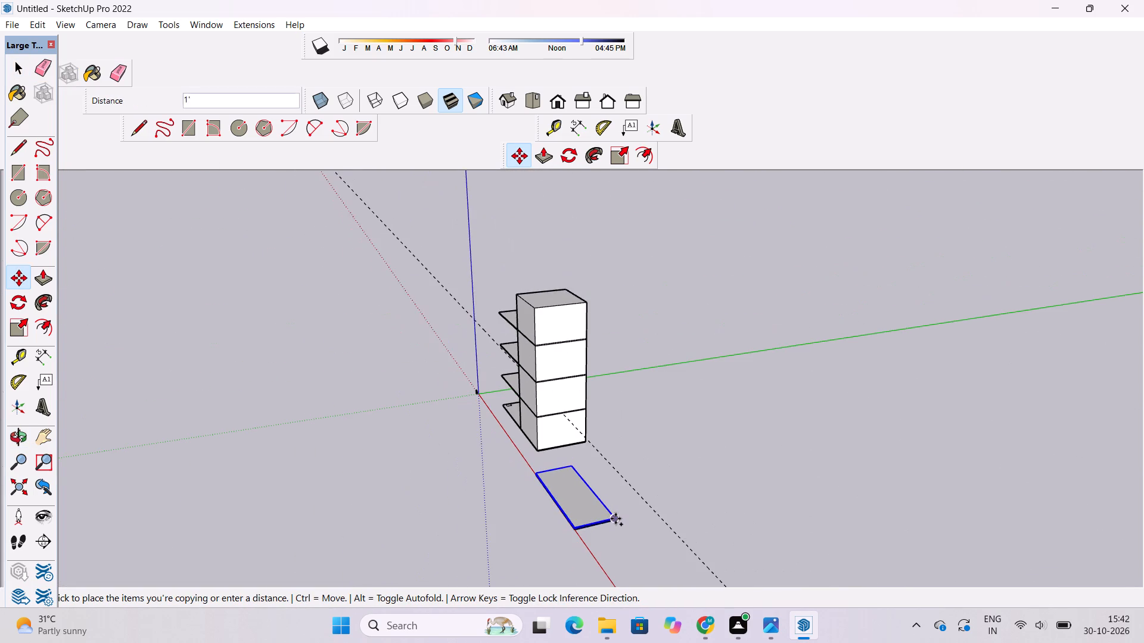
scroll(585, 294, up, 16)
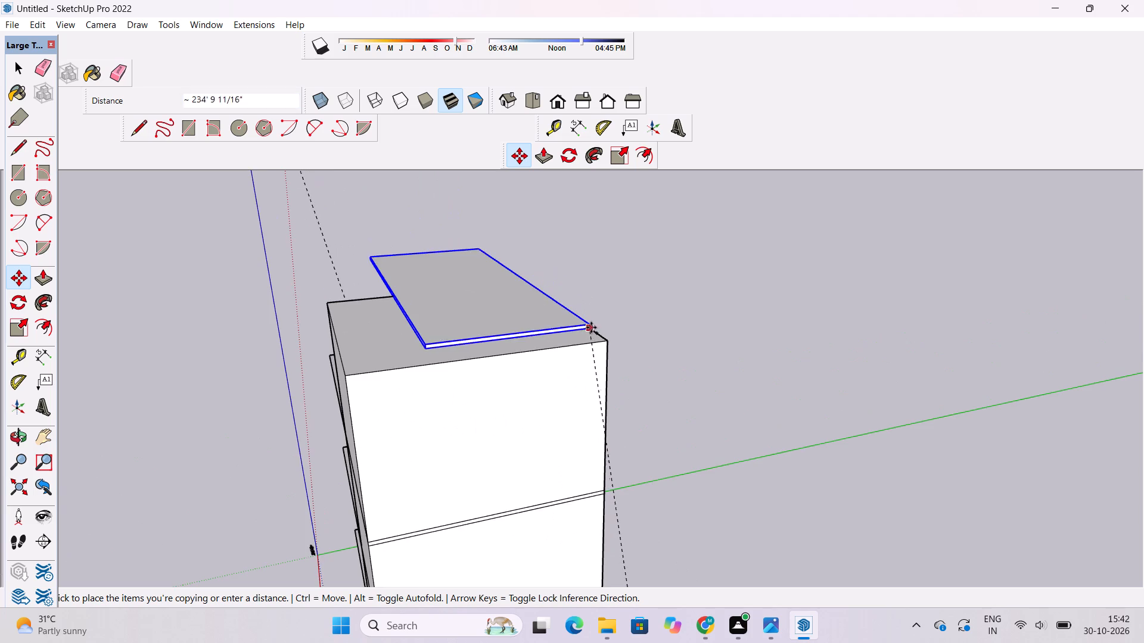
click(605, 340)
Explode the copied slab group on top of the block and clear the selection.
key(space)
right_click(510, 328)
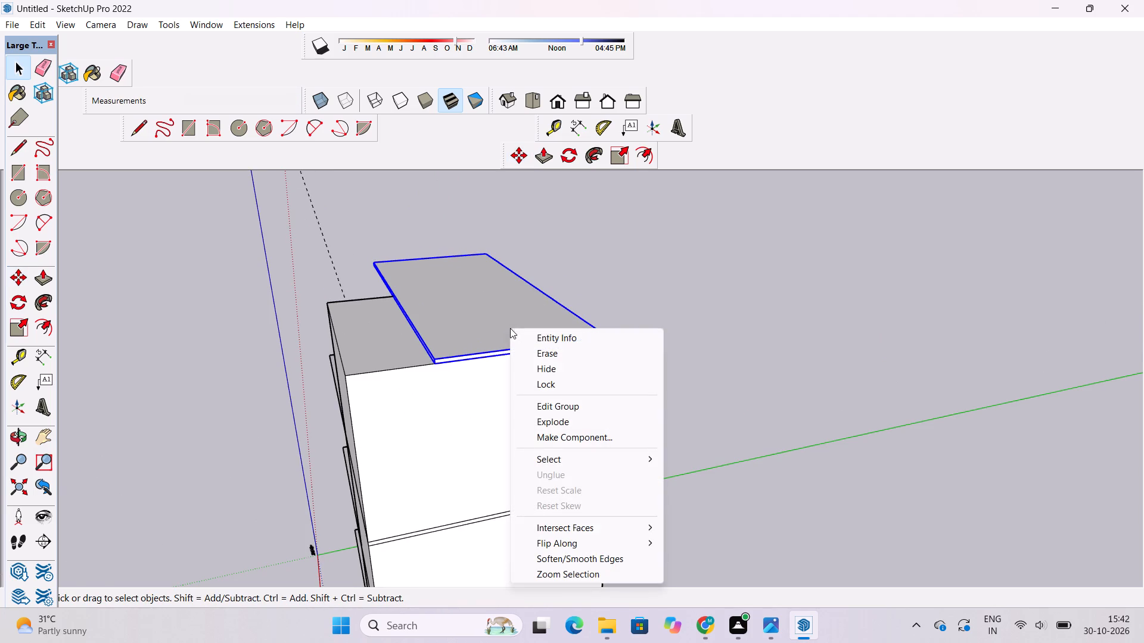
click(545, 421)
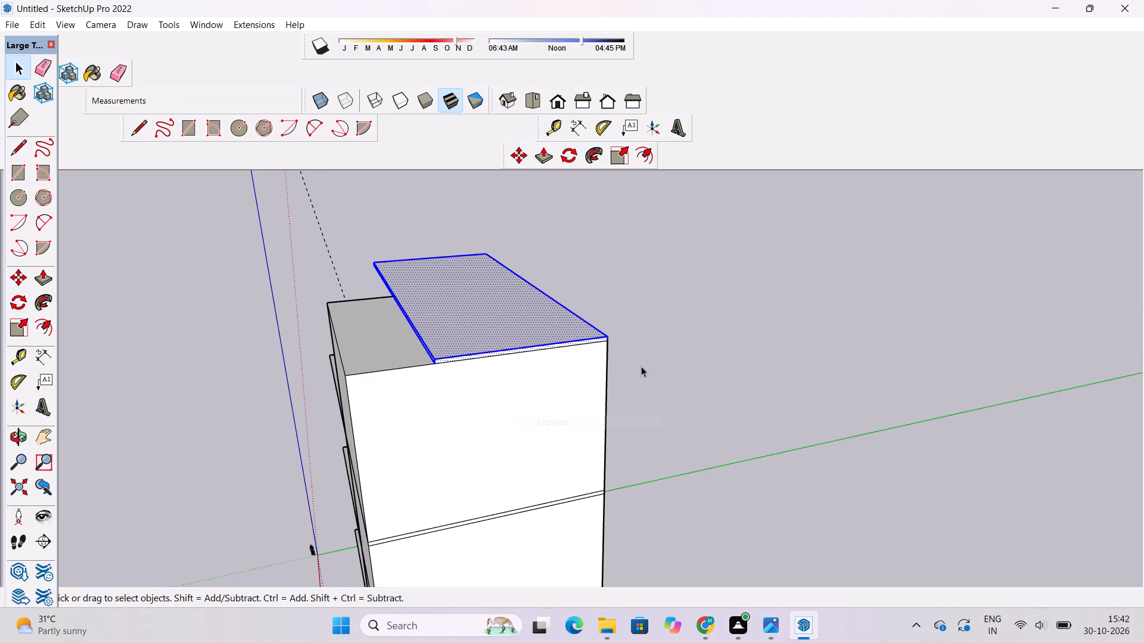
click(643, 364)
Push/pull the top slab's long front edge face 18' out to the block's front corner.
key(o)
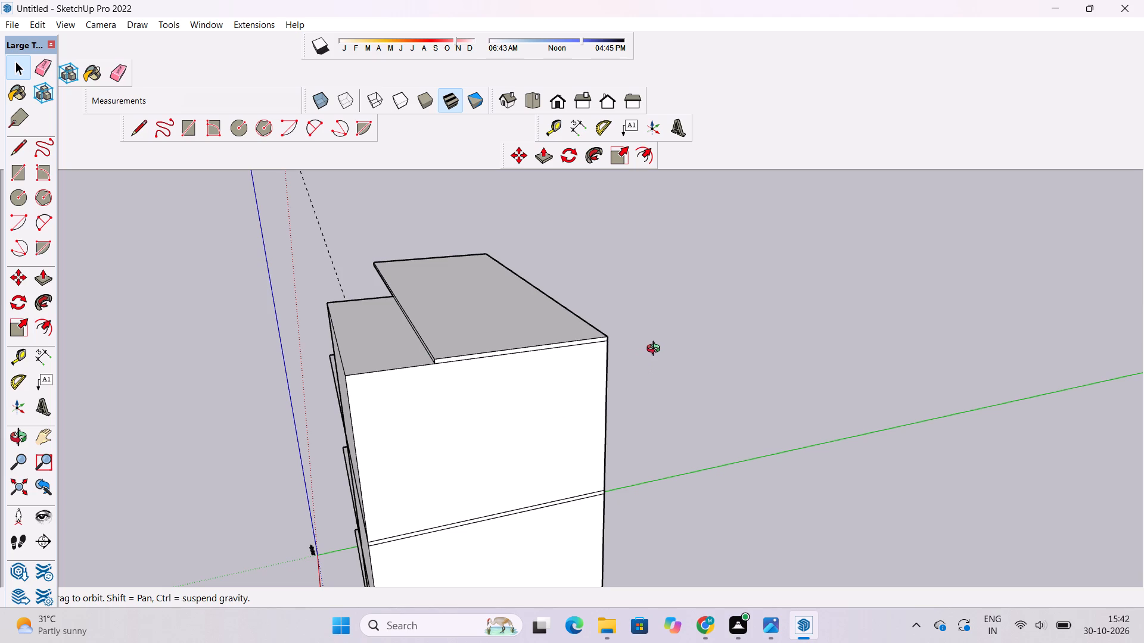
scroll(778, 313, down, 9)
drag(634, 379, 686, 344)
scroll(682, 284, up, 4)
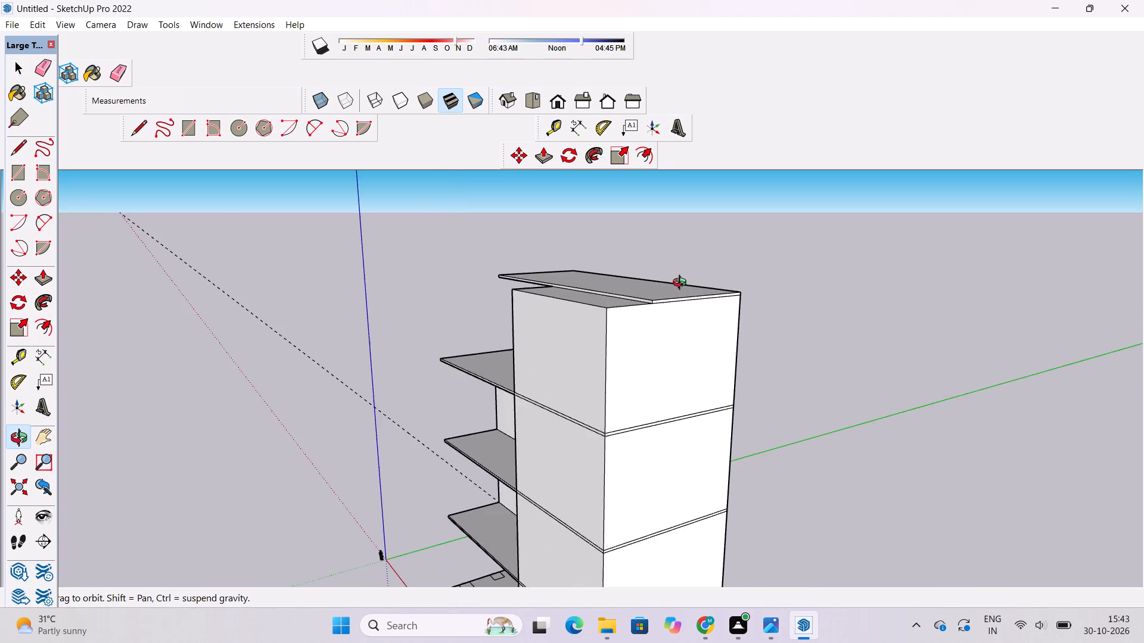
scroll(682, 284, up, 5)
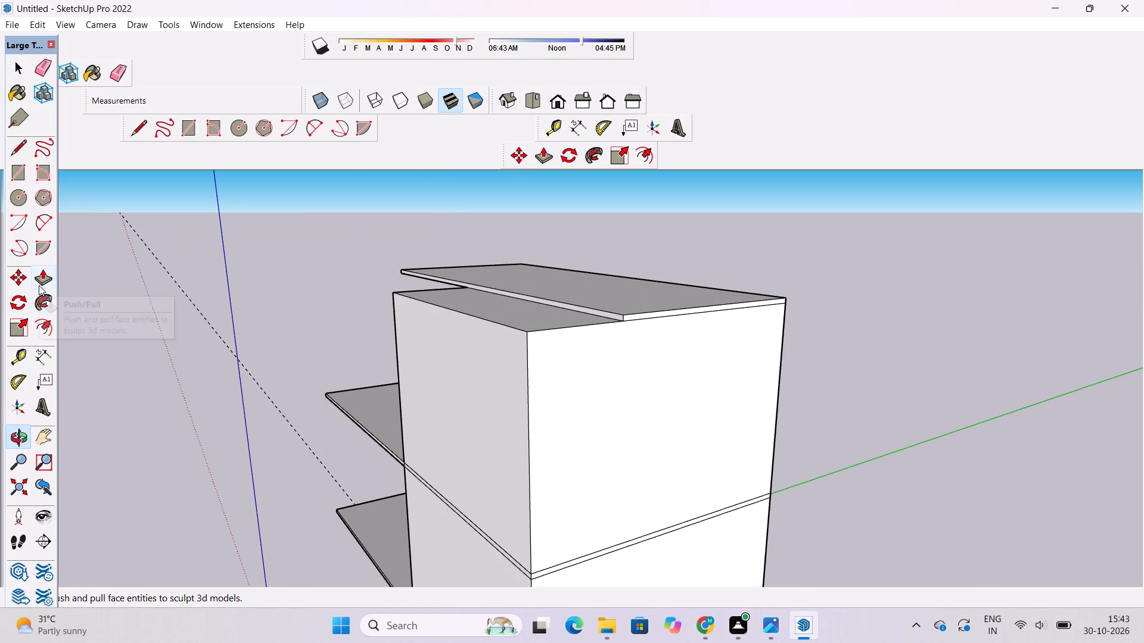
click(39, 285)
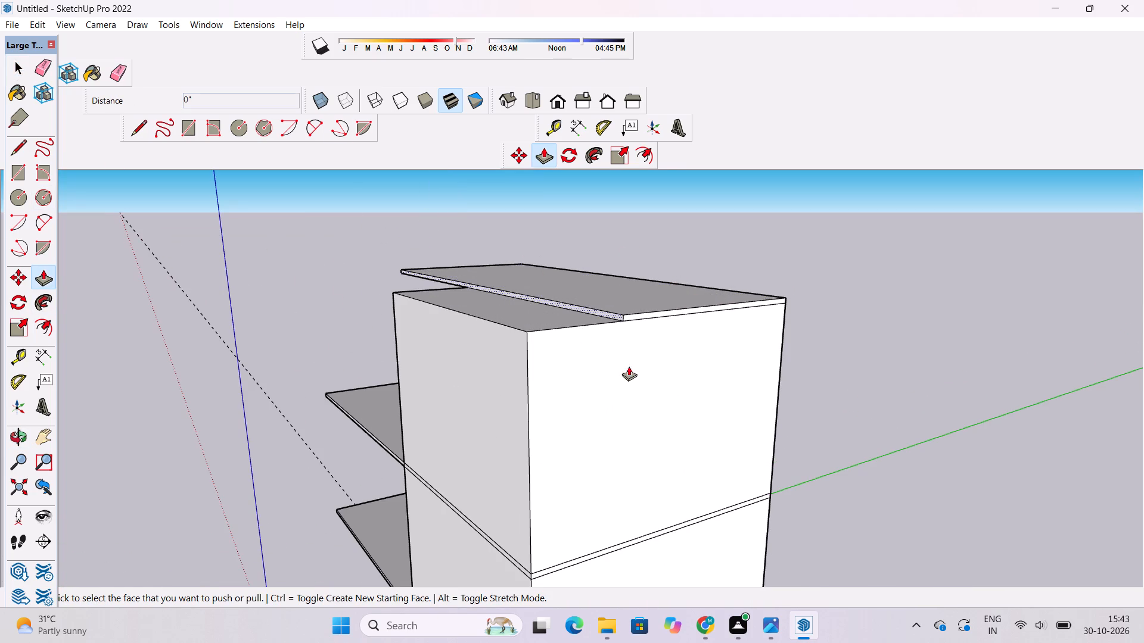
scroll(597, 324, up, 10)
click(638, 305)
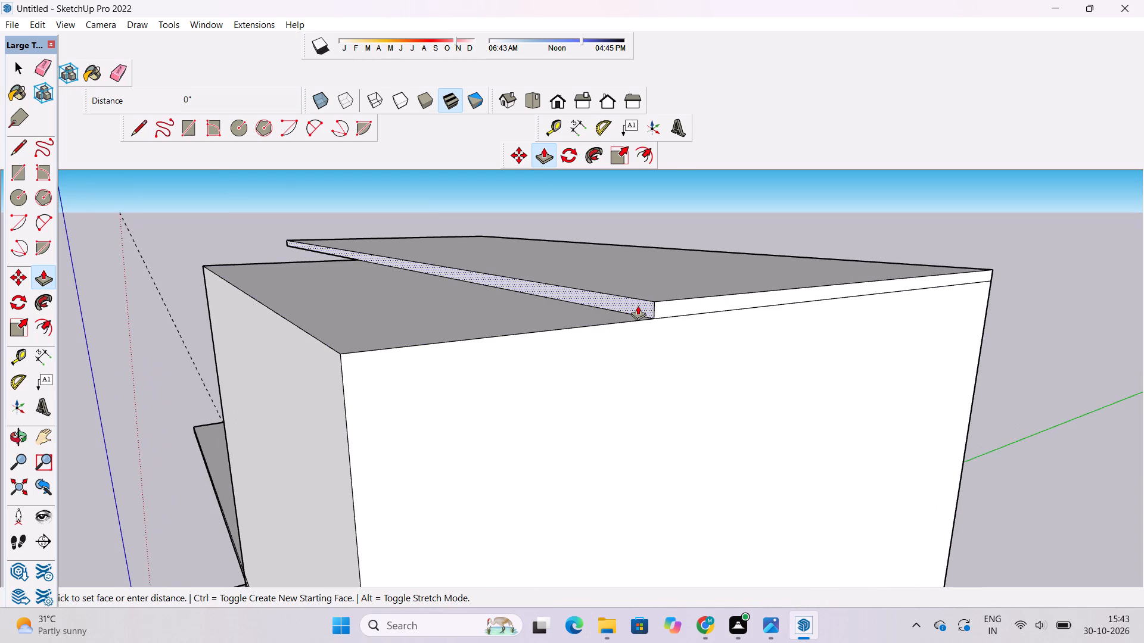
scroll(638, 305, down, 4)
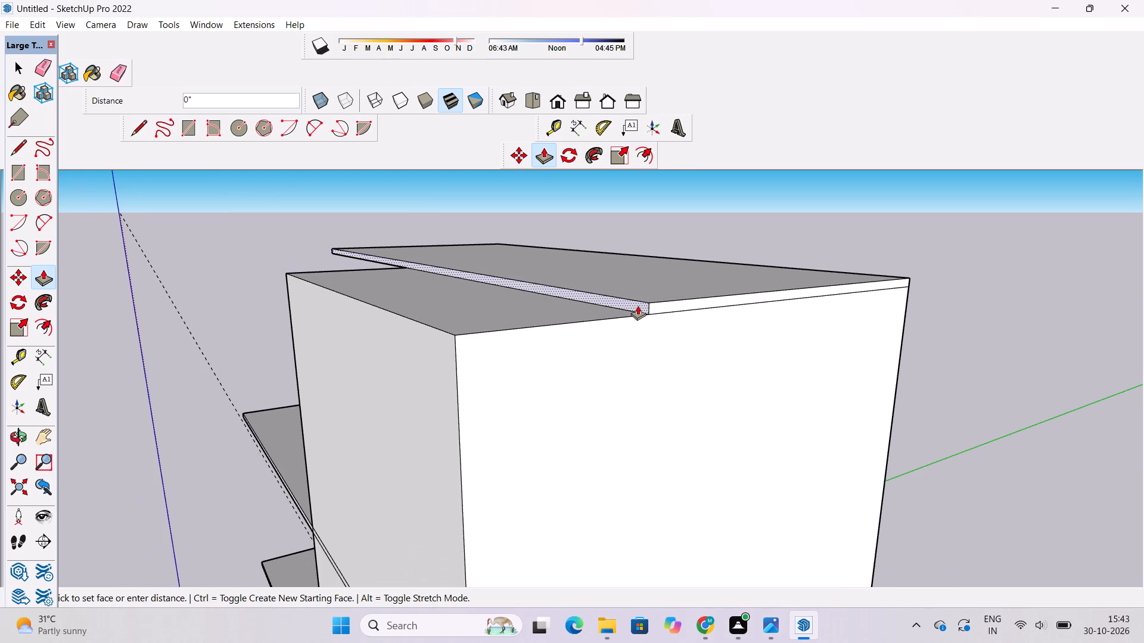
scroll(551, 325, down, 1)
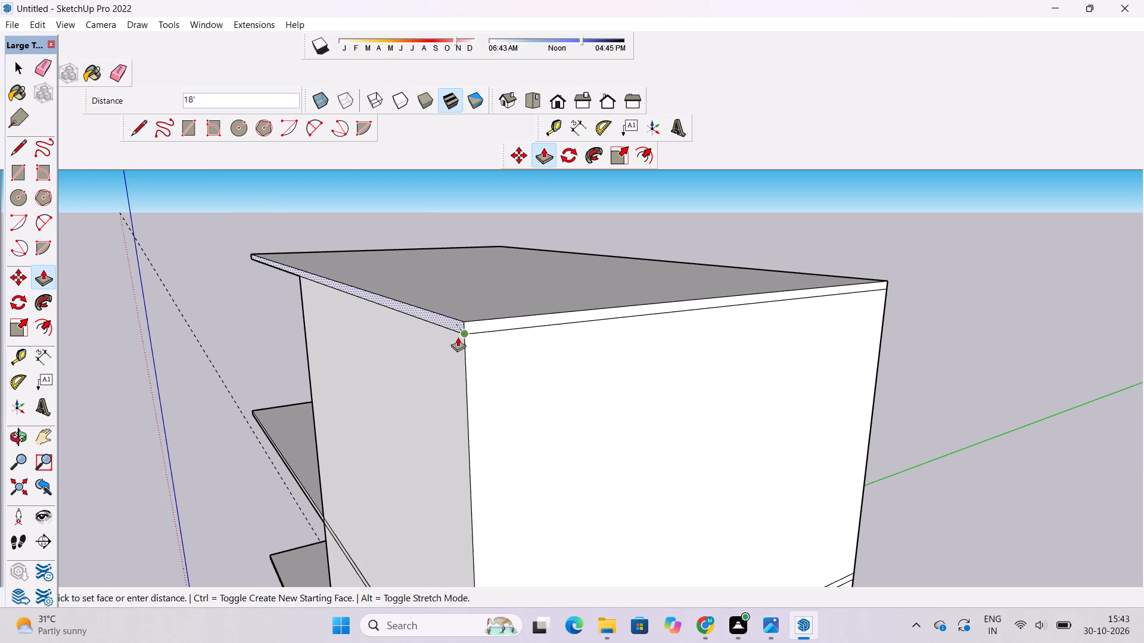
click(458, 337)
Push/pull the top slab's overhanging end face outward to line up with the end corner of the slab below.
key(o)
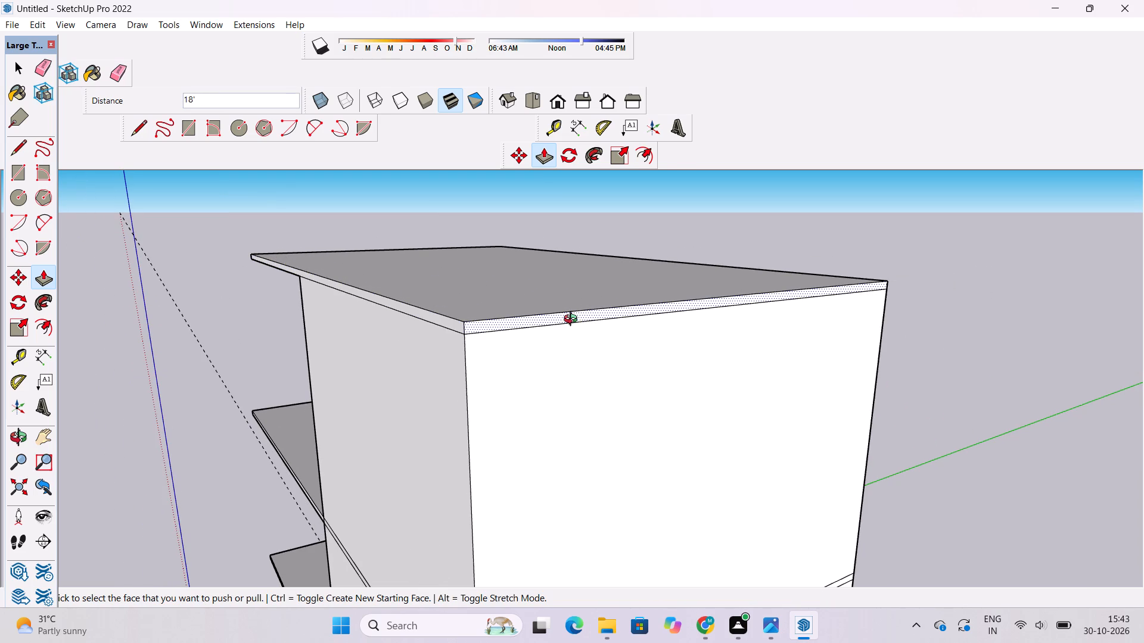
drag(355, 385, 441, 365)
drag(470, 363, 630, 353)
scroll(628, 349, down, 5)
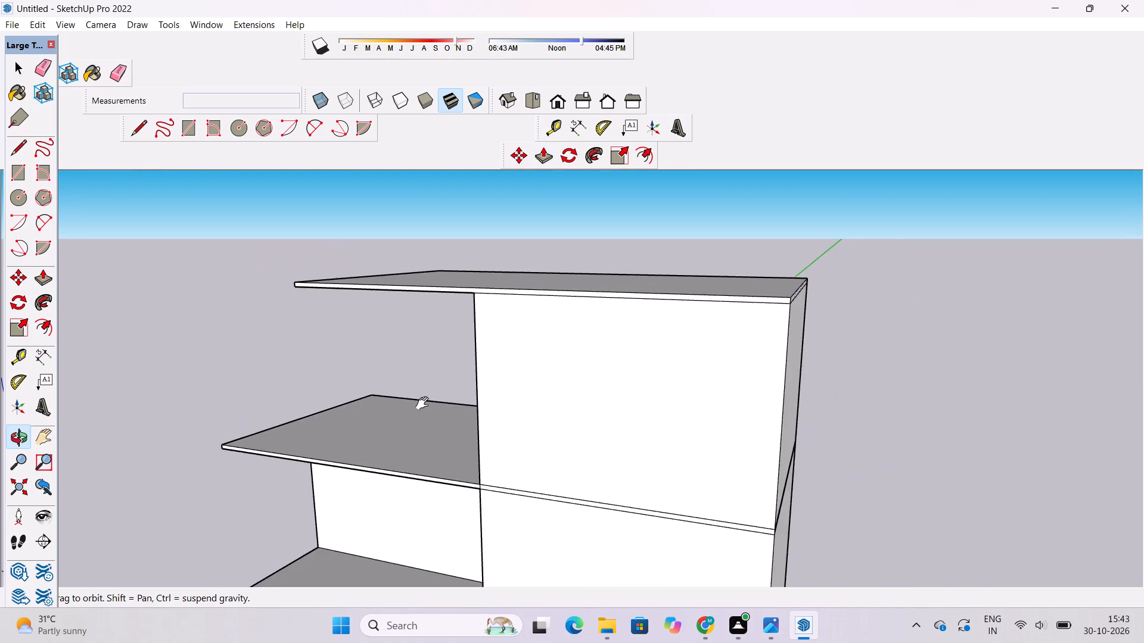
shift+drag(425, 404, 758, 447)
shift+drag(755, 437, 735, 379)
drag(732, 367, 897, 409)
scroll(785, 338, up, 2)
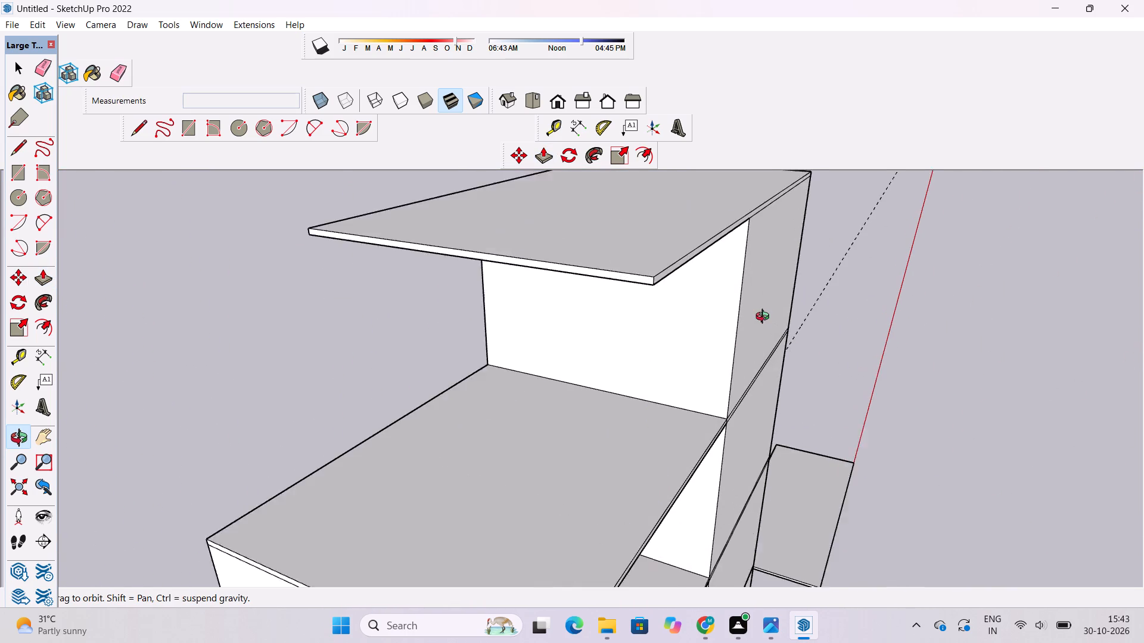
scroll(765, 318, up, 2)
shift+click(773, 315)
shift+drag(769, 327, 780, 265)
shift+scroll(790, 258, down, 5)
drag(783, 269, 722, 305)
scroll(630, 306, up, 3)
shift+drag(701, 271, 683, 289)
drag(682, 295, 695, 283)
key(p)
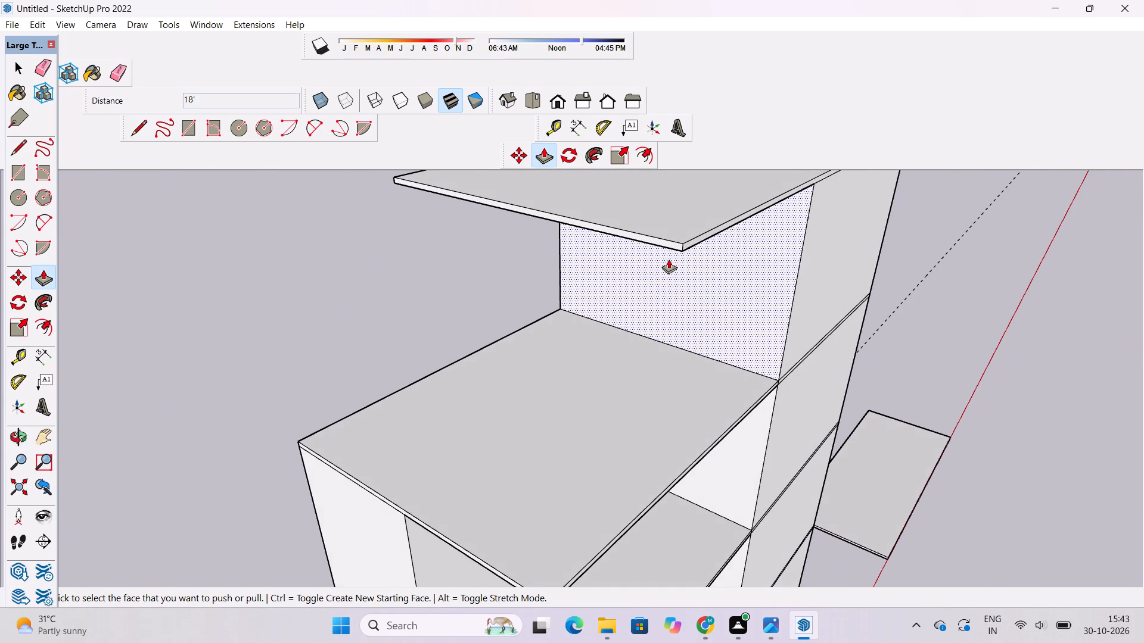
click(669, 246)
scroll(669, 246, down, 5)
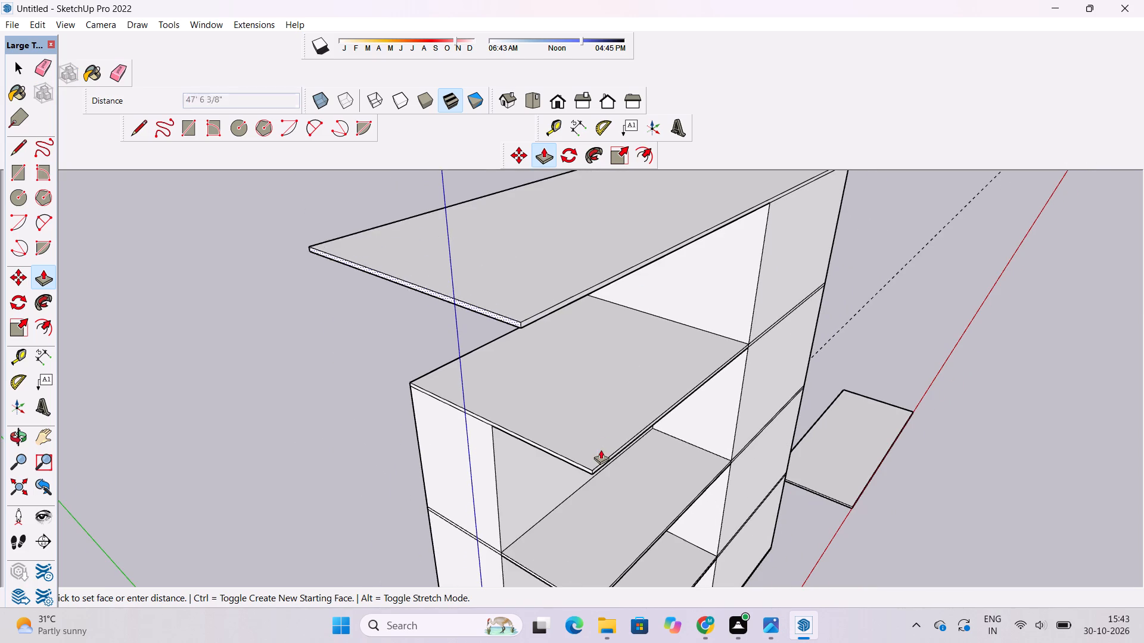
click(588, 470)
key(space)
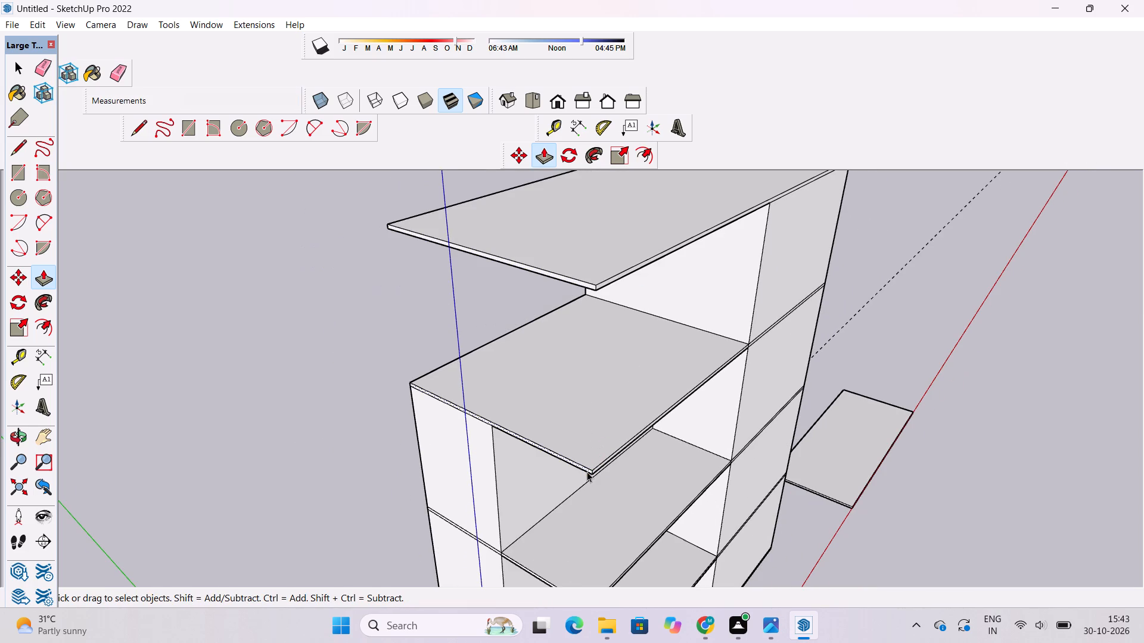
Place a guide 29' in from the front long edge of the exposed slab just below the top slab, parallel to that edge.
key(o)
drag(613, 471, 536, 446)
shift+drag(536, 435, 562, 461)
scroll(570, 447, down, 2)
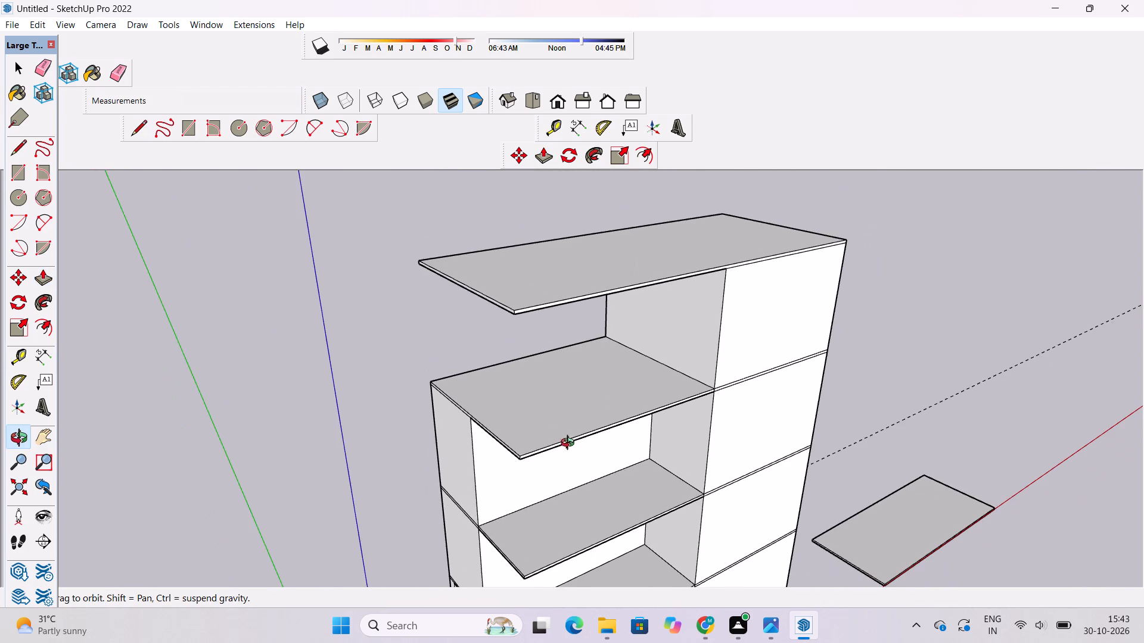
scroll(600, 354, up, 1)
shift+drag(599, 369, 627, 355)
shift+drag(618, 375, 607, 391)
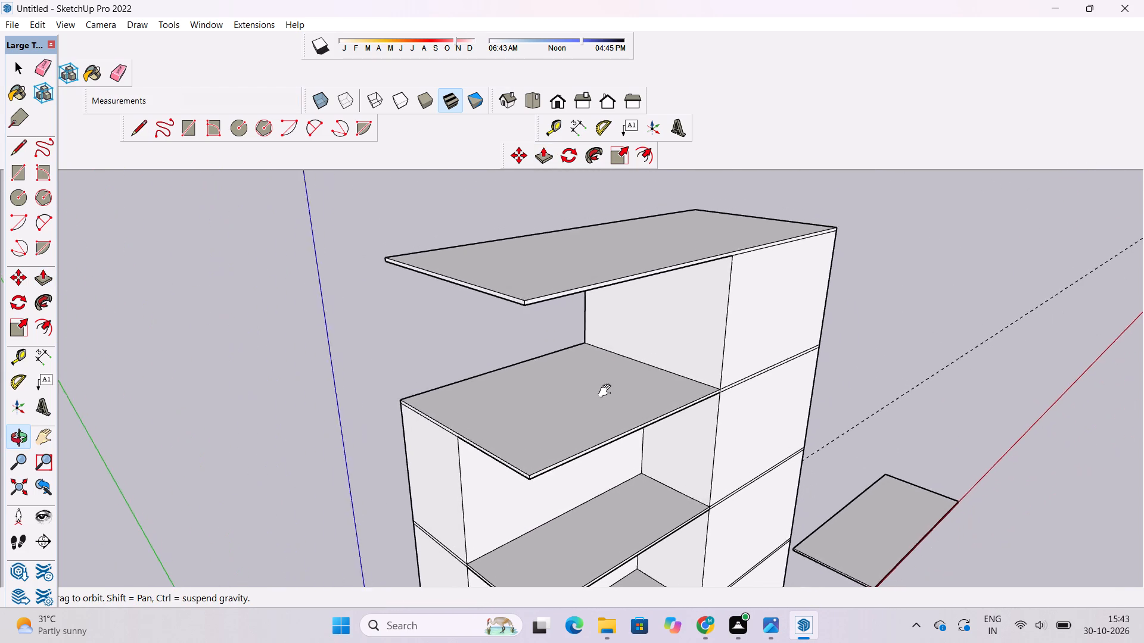
shift+drag(607, 391, 578, 417)
key(t)
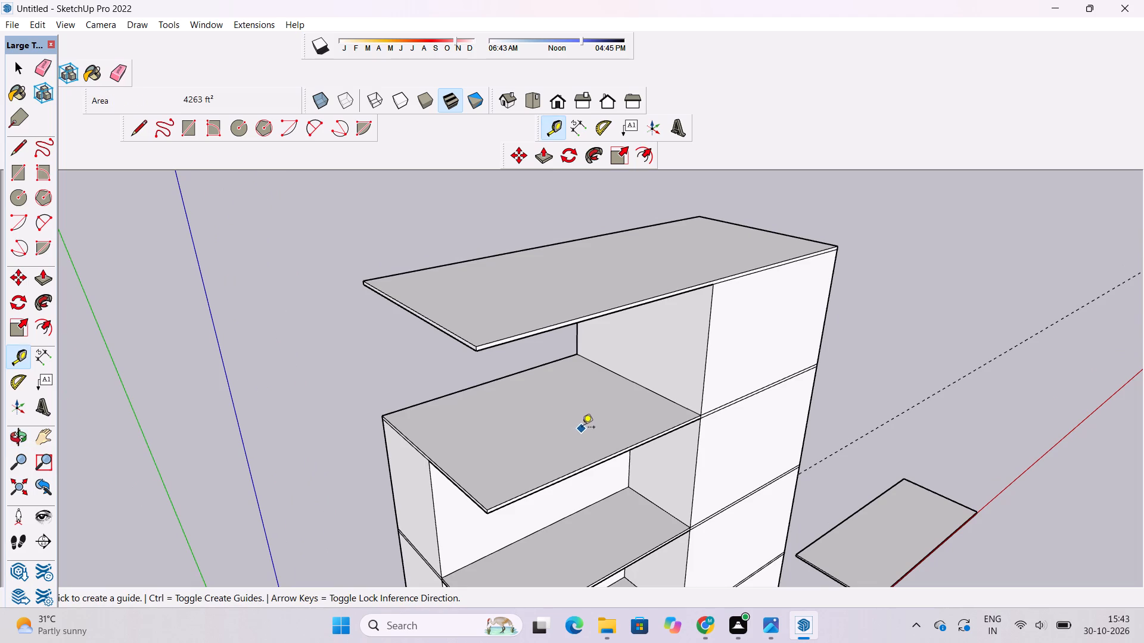
scroll(650, 429, up, 4)
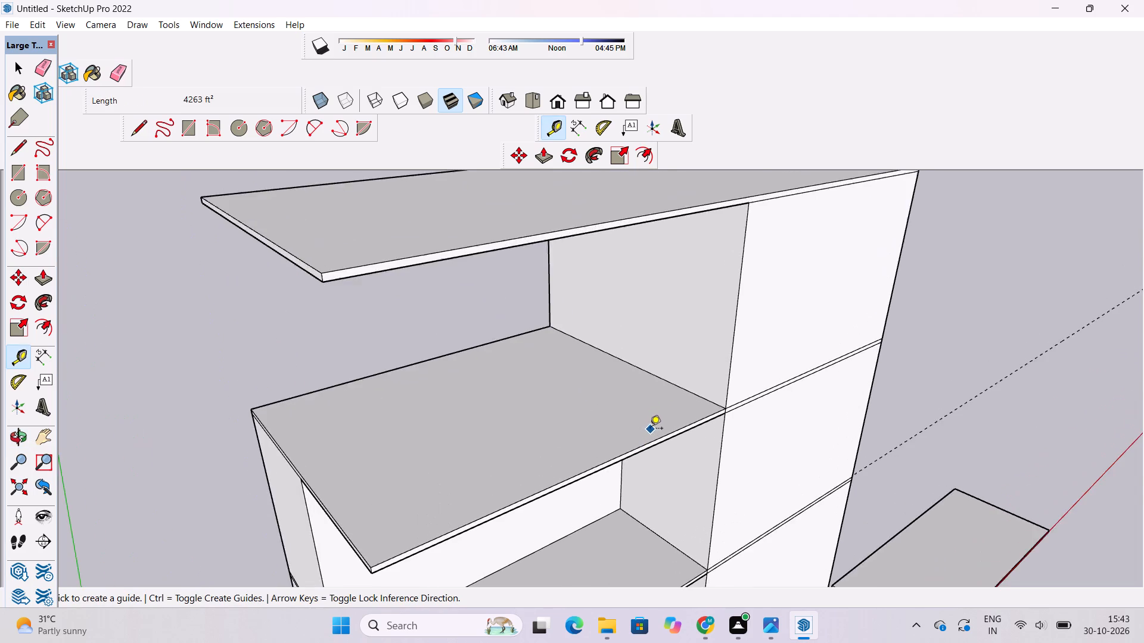
scroll(707, 464, up, 3)
click(675, 410)
scroll(675, 410, down, 3)
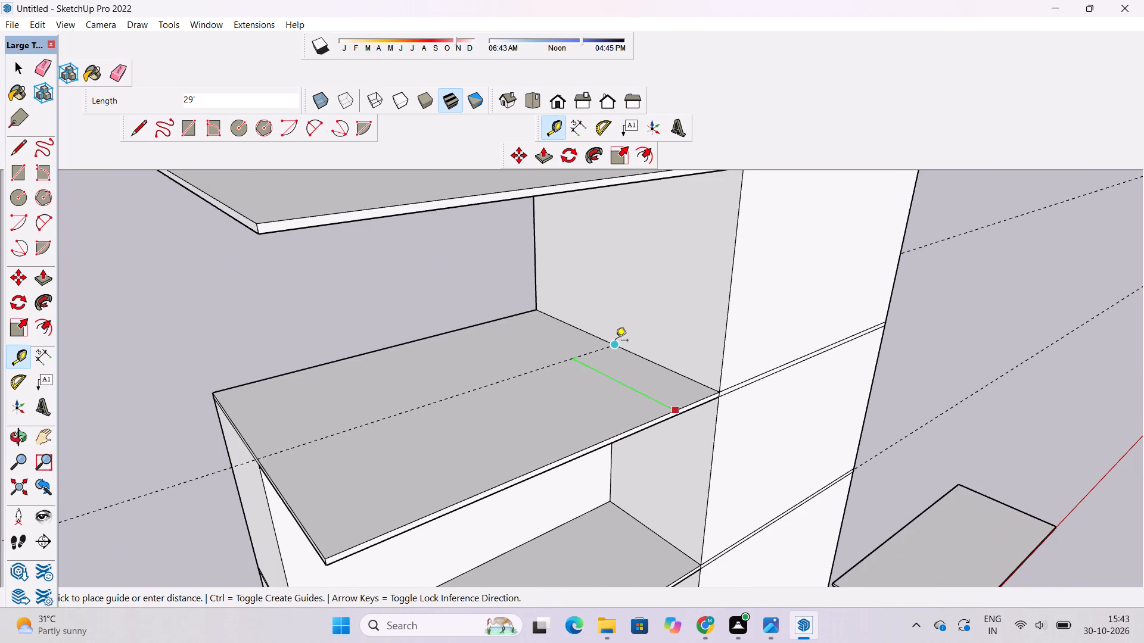
click(615, 341)
Draw a 73' 6" line along the guide, from the block wall's base to the slab's outer end edge.
click(138, 134)
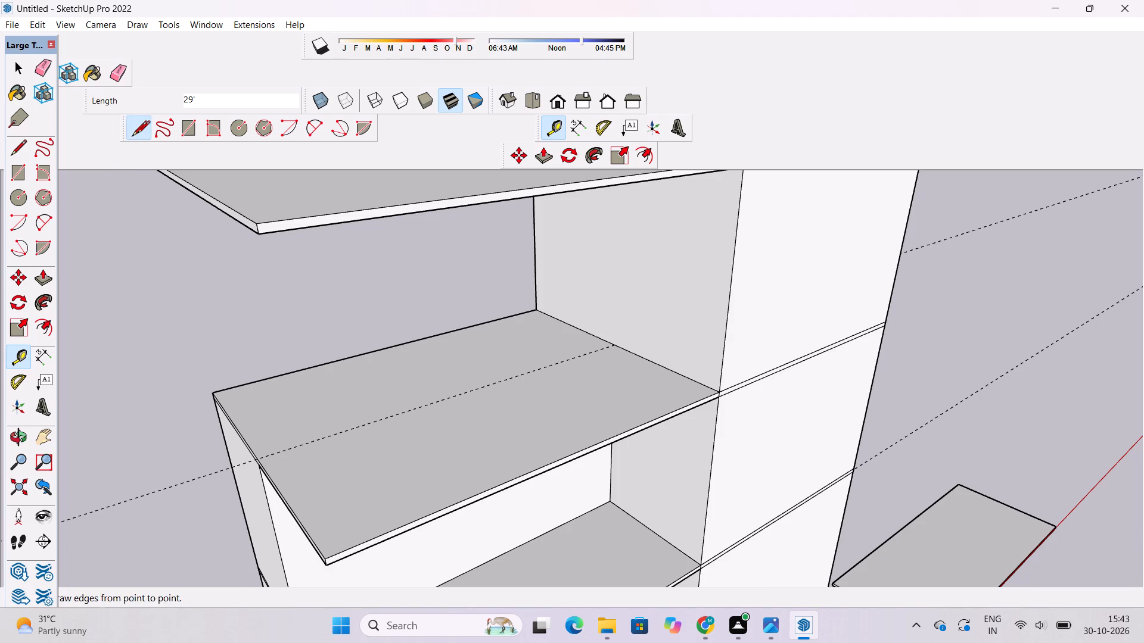
scroll(617, 343, up, 4)
click(617, 343)
scroll(617, 343, down, 3)
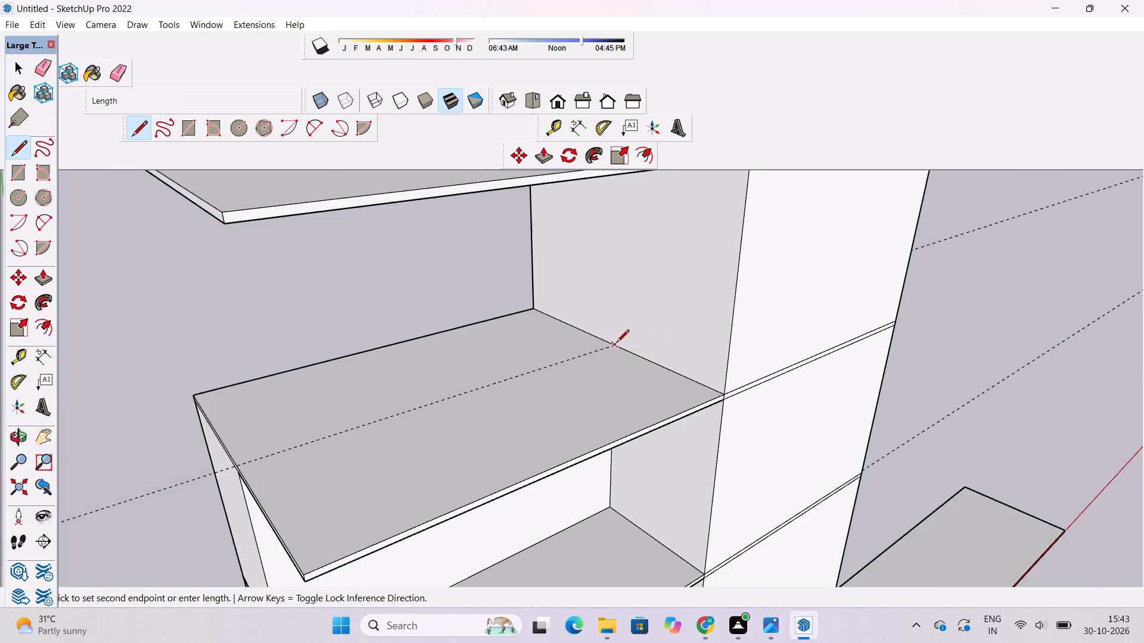
scroll(617, 343, down, 6)
click(412, 406)
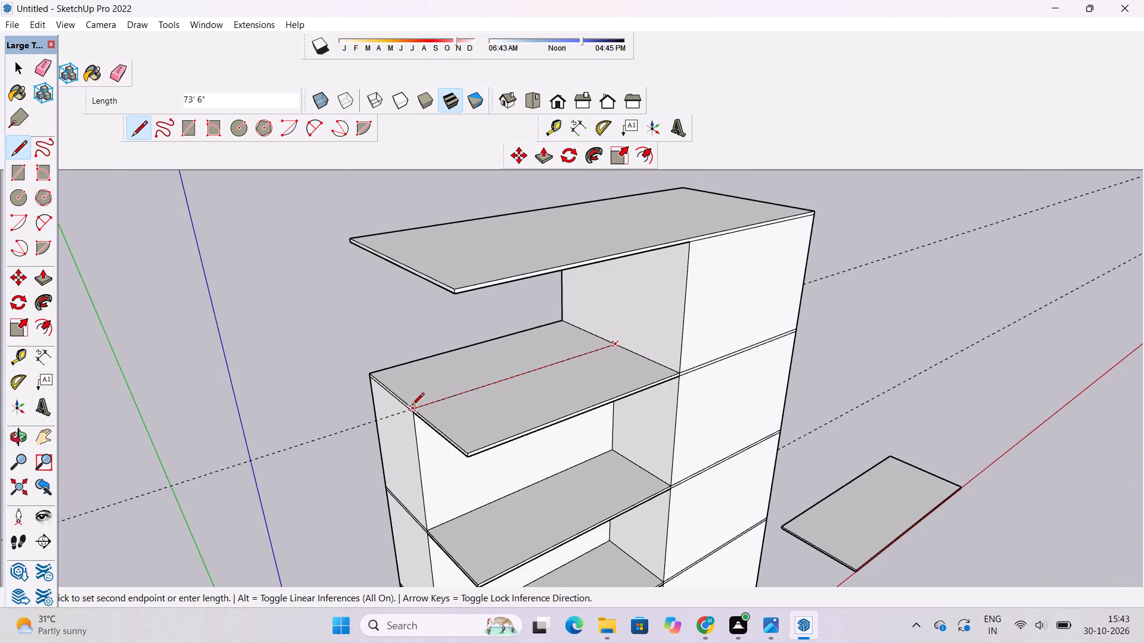
scroll(461, 385, up, 7)
key(space)
Erase the guide running along the dividing line on the slab below the top one.
key(o)
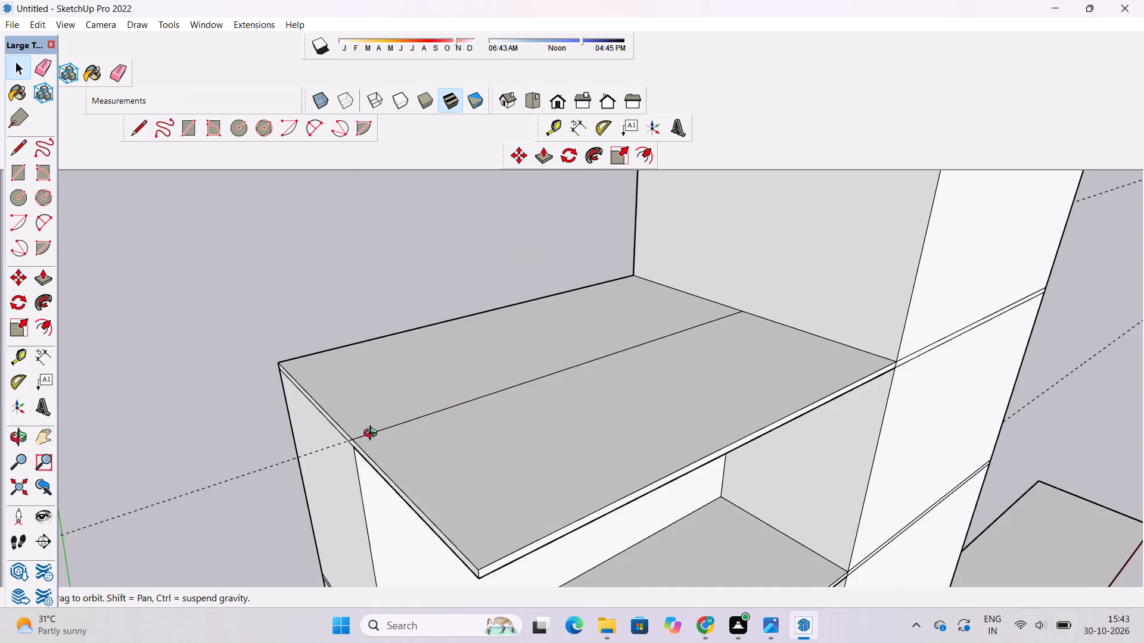
drag(382, 432, 500, 414)
scroll(505, 408, down, 5)
drag(505, 408, 473, 417)
key(e)
drag(335, 486, 335, 507)
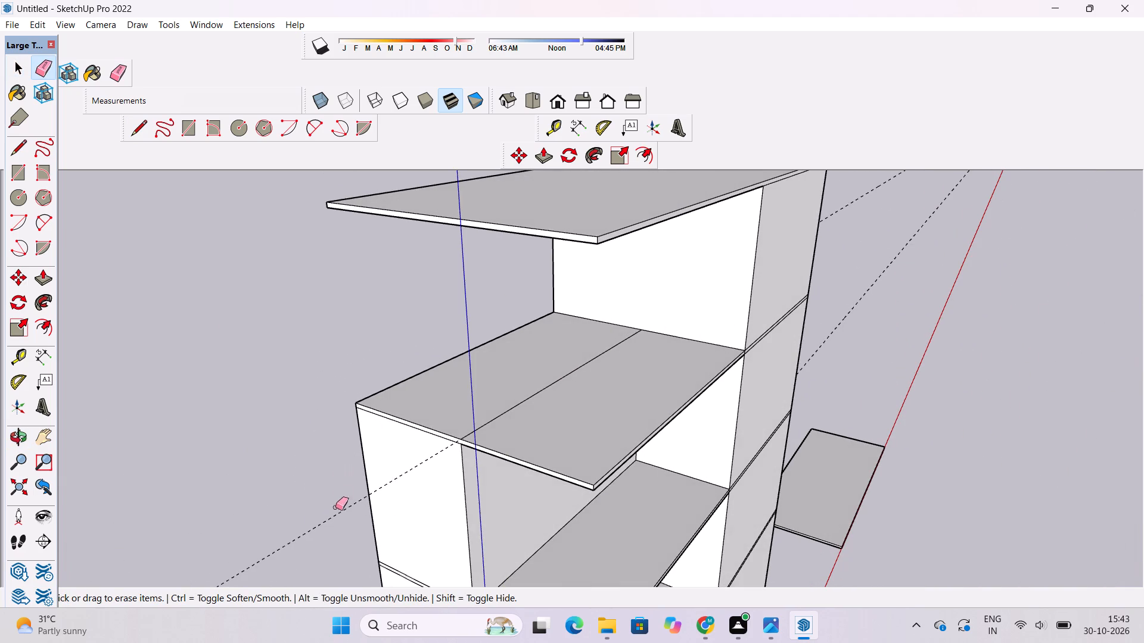
drag(335, 507, 337, 516)
scroll(475, 450, down, 2)
Push/pull the back half of the divided slab face up to the underside of the top slab.
key(o)
scroll(475, 450, up, 1)
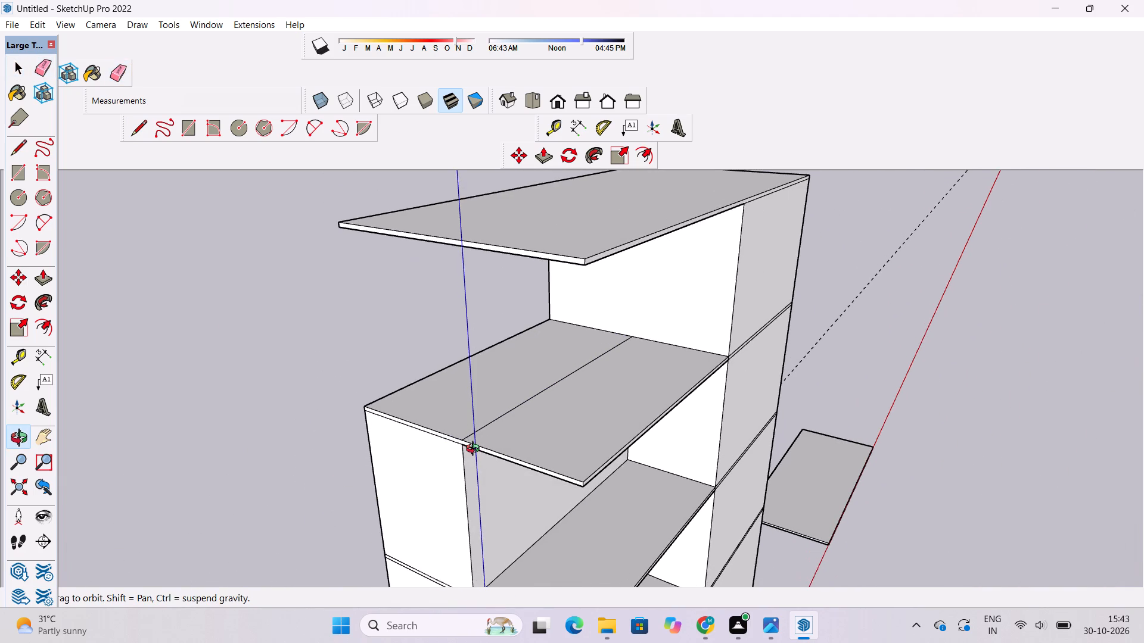
shift+drag(479, 440, 475, 461)
scroll(470, 441, up, 3)
shift+drag(486, 425, 493, 454)
drag(489, 463, 470, 452)
scroll(473, 425, down, 6)
shift+drag(478, 420, 476, 463)
drag(476, 472, 474, 456)
key(p)
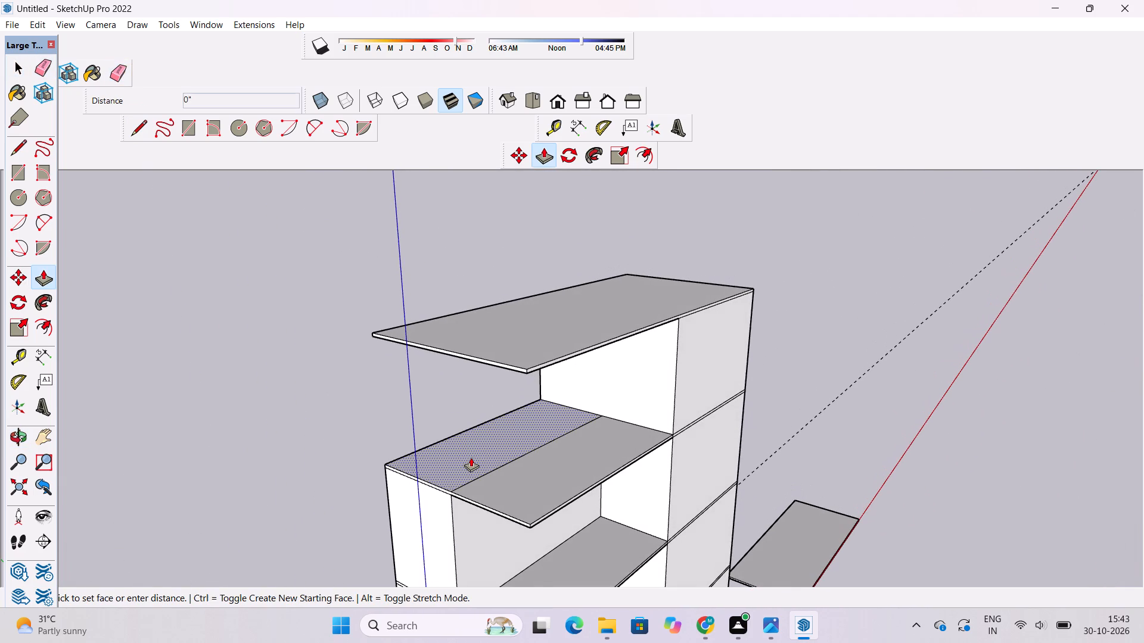
click(471, 457)
scroll(471, 449, up, 4)
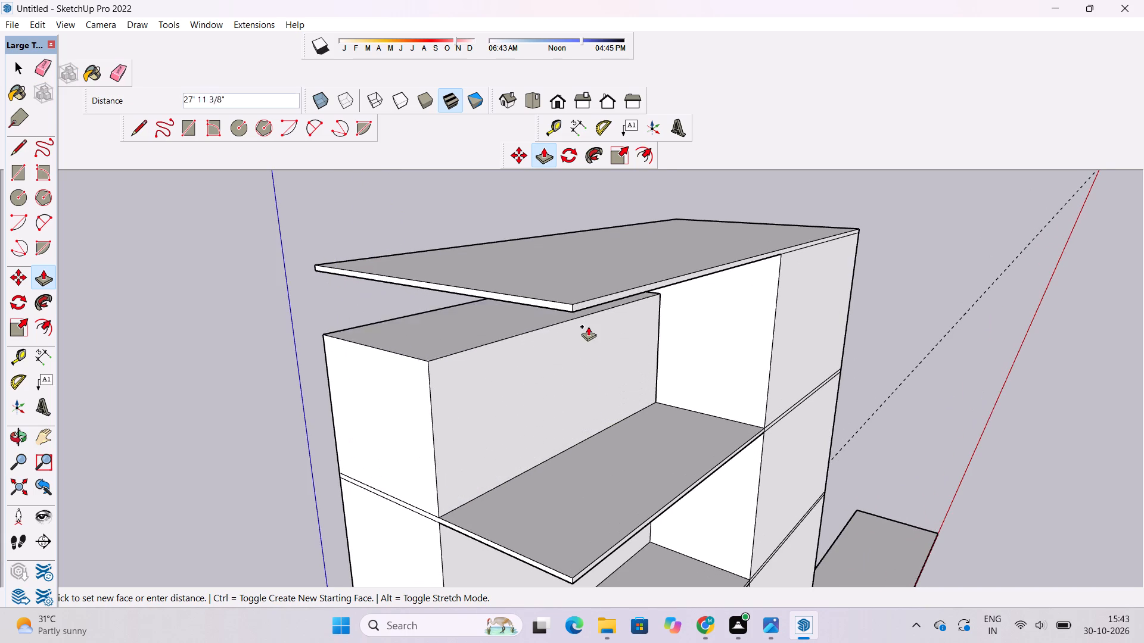
click(582, 311)
key(space)
Examine the stacked levels and the top slab from the front and the block end.
text(o)
scroll(582, 311, down, 4)
drag(746, 323, 663, 337)
scroll(660, 337, down, 4)
shift+drag(665, 333, 649, 339)
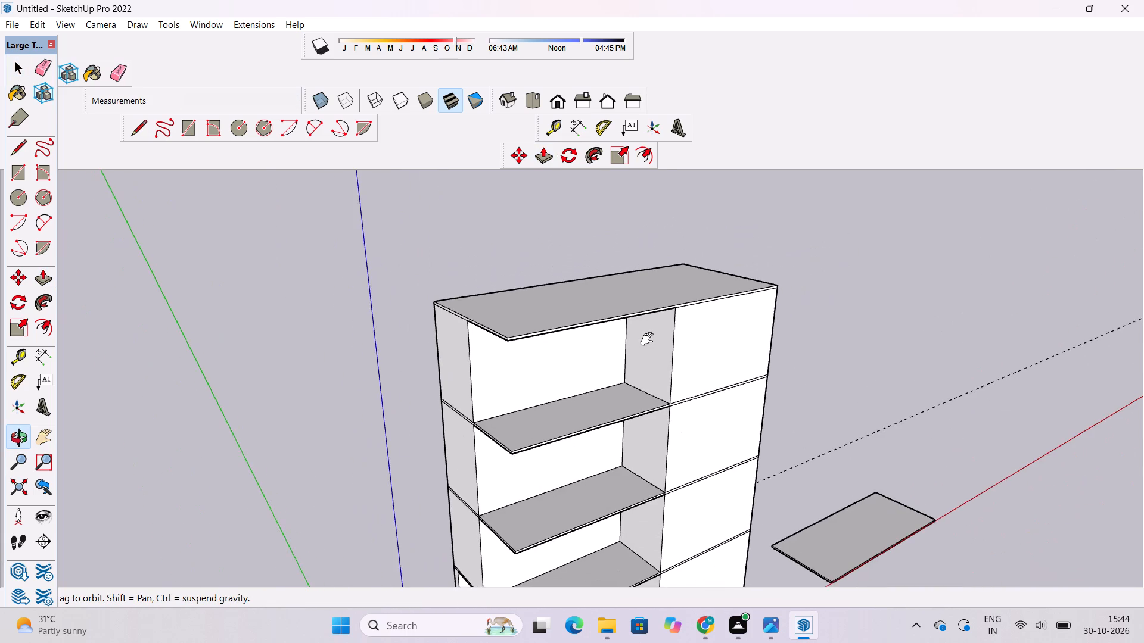
drag(657, 339, 538, 365)
scroll(548, 359, down, 3)
shift+drag(589, 345, 591, 372)
drag(592, 378, 589, 367)
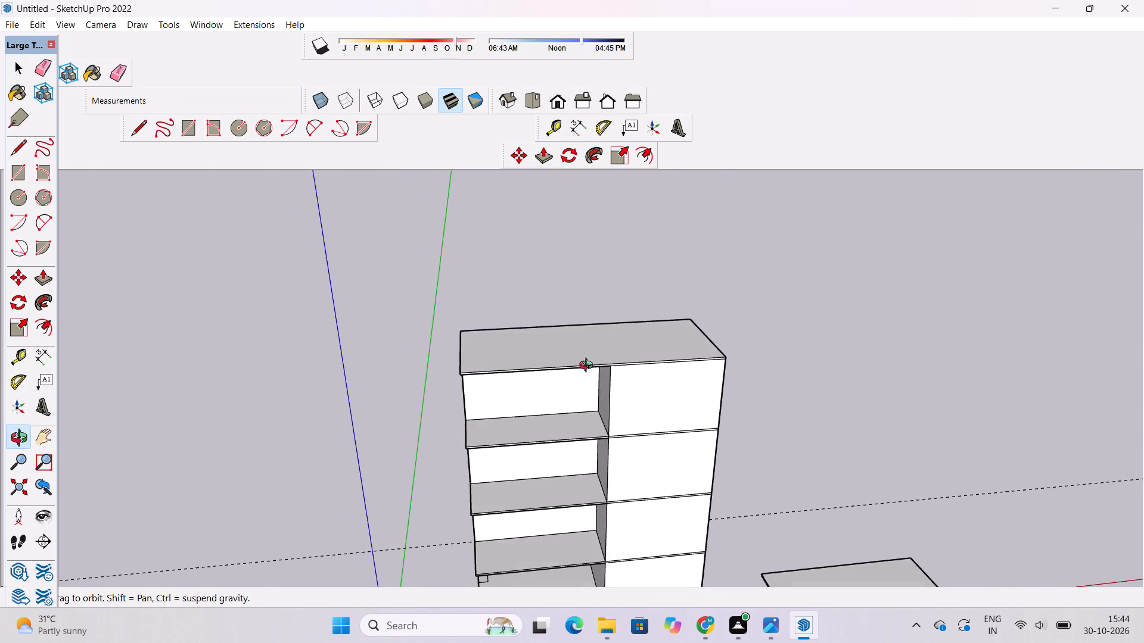
drag(589, 367, 584, 316)
scroll(582, 314, up, 1)
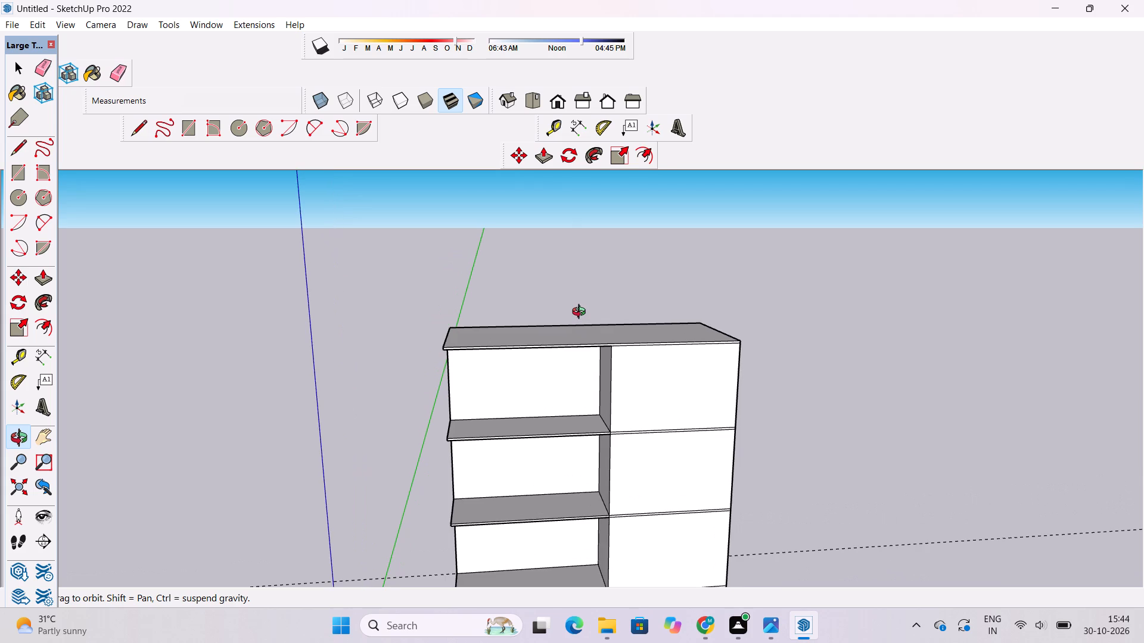
scroll(589, 311, down, 1)
shift+drag(566, 382, 564, 376)
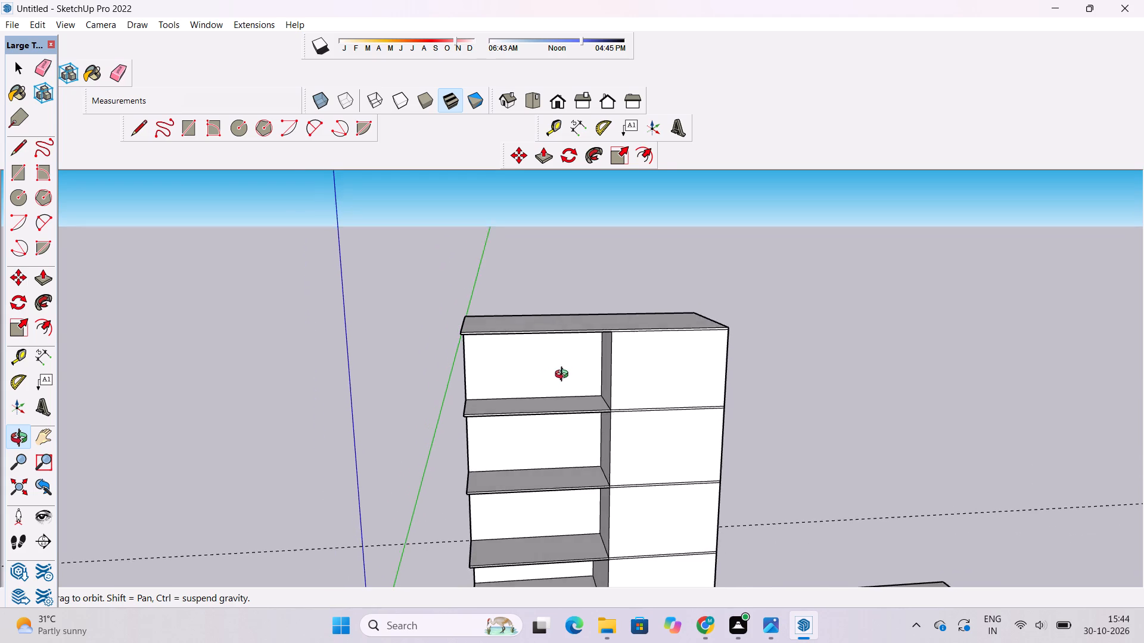
shift+drag(564, 376, 540, 391)
shift+drag(537, 393, 539, 401)
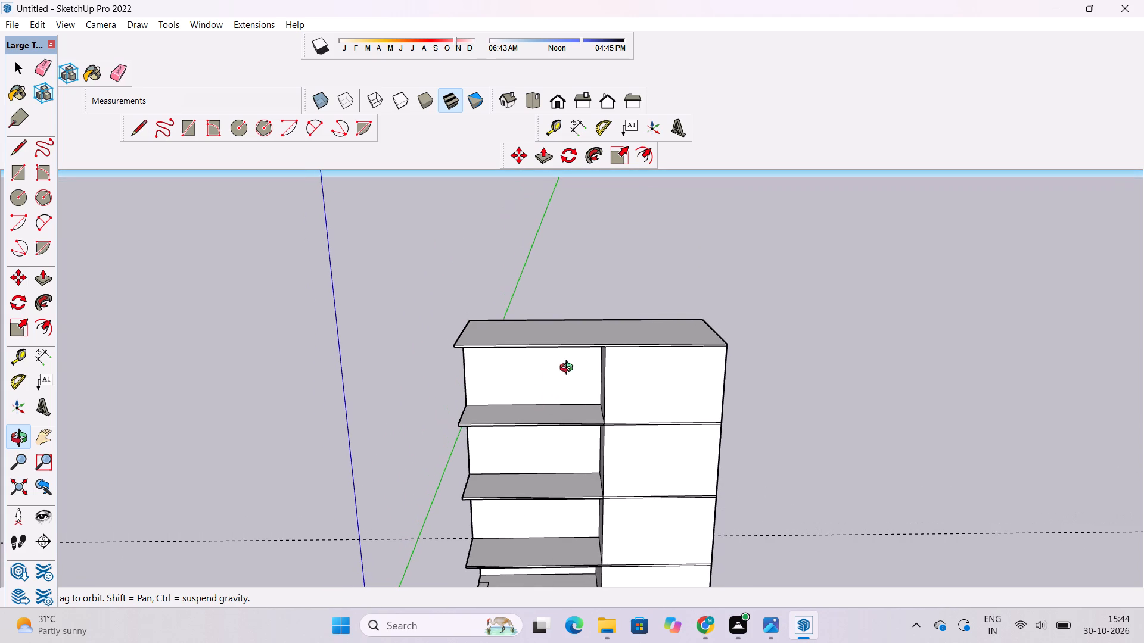
shift+drag(588, 374, 551, 386)
shift+scroll(552, 383, down, 2)
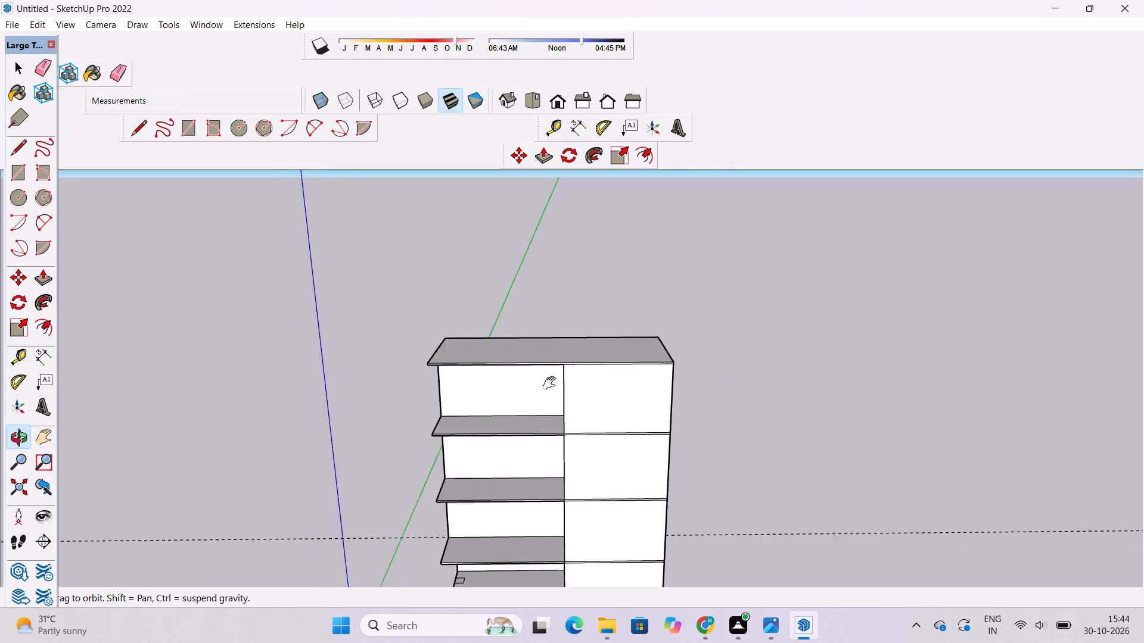
shift+scroll(552, 383, down, 3)
drag(555, 379, 493, 448)
scroll(582, 318, up, 5)
shift+drag(612, 358, 620, 372)
drag(565, 436, 517, 441)
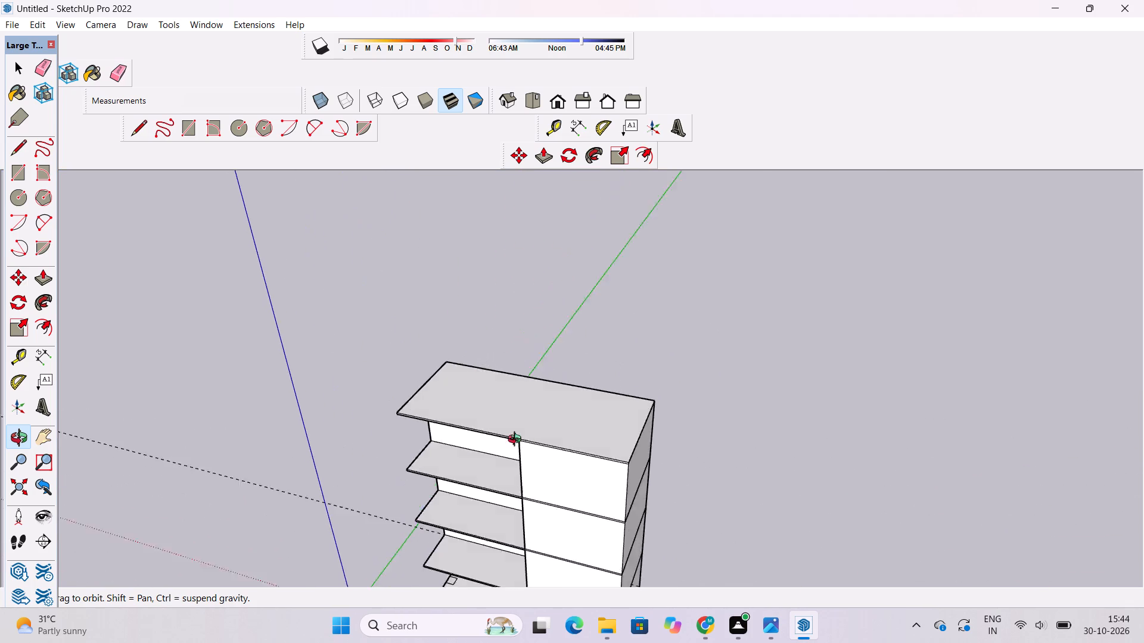
drag(517, 441, 478, 445)
scroll(489, 434, up, 4)
shift+drag(492, 433, 490, 464)
drag(489, 474, 502, 376)
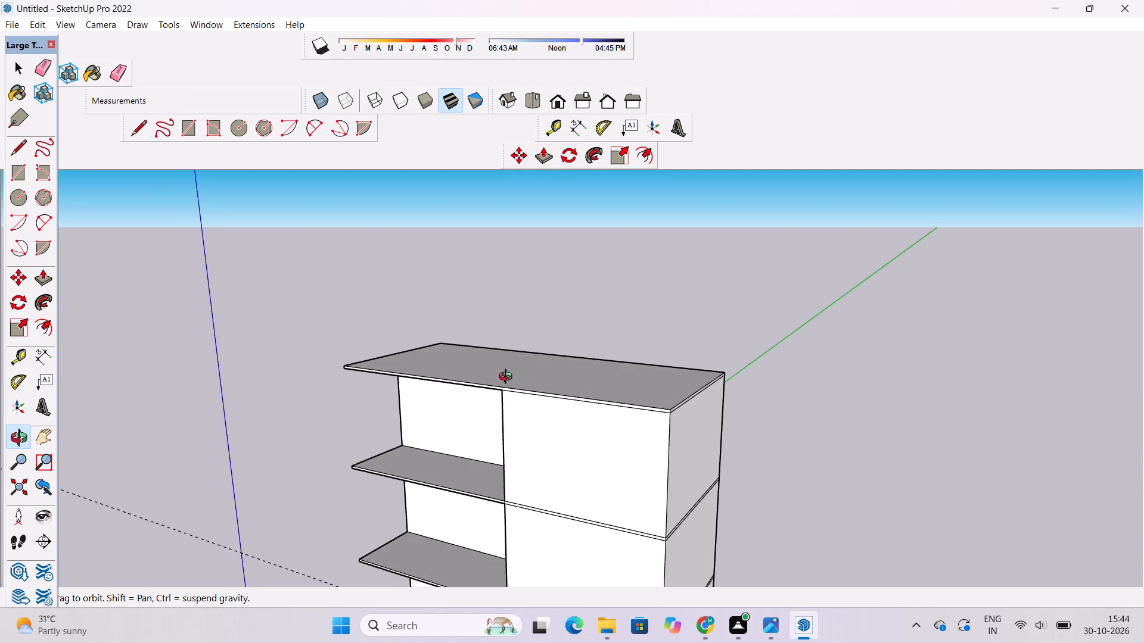
Draw a 1' vertical line across the top slab's long front edge face, starting at the front block's inner upper corner.
scroll(511, 386, up, 8)
shift+drag(499, 380, 564, 399)
drag(555, 411, 516, 426)
scroll(515, 426, up, 7)
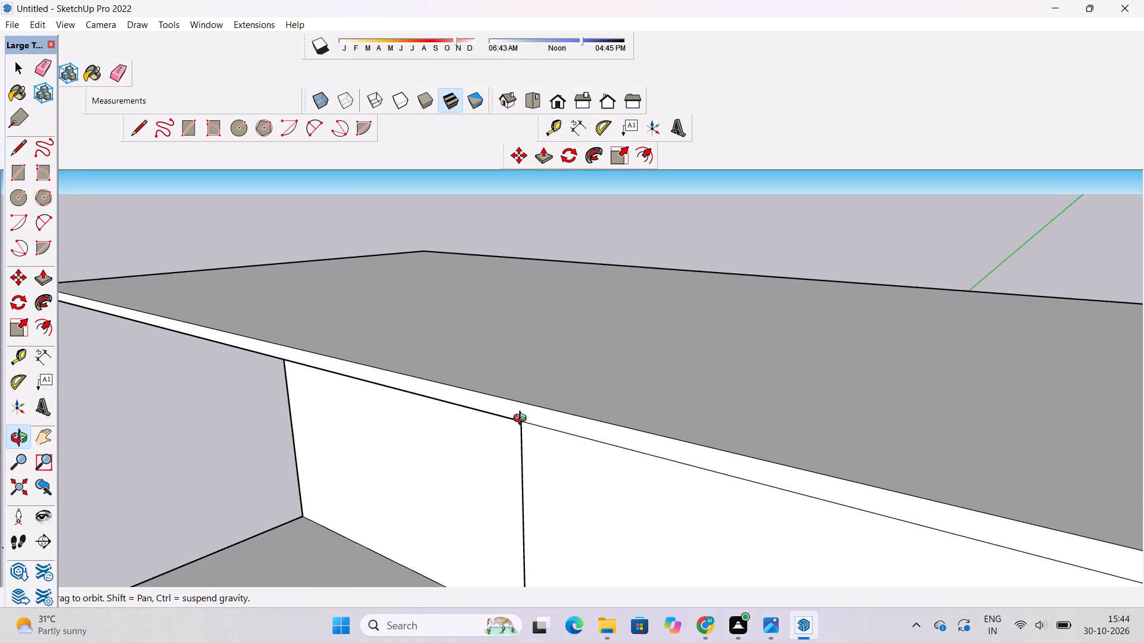
scroll(523, 420, up, 1)
shift+drag(535, 408, 493, 432)
shift+scroll(490, 432, up, 2)
shift+drag(493, 429, 415, 451)
drag(416, 451, 464, 434)
scroll(466, 430, down, 4)
shift+drag(466, 430, 466, 448)
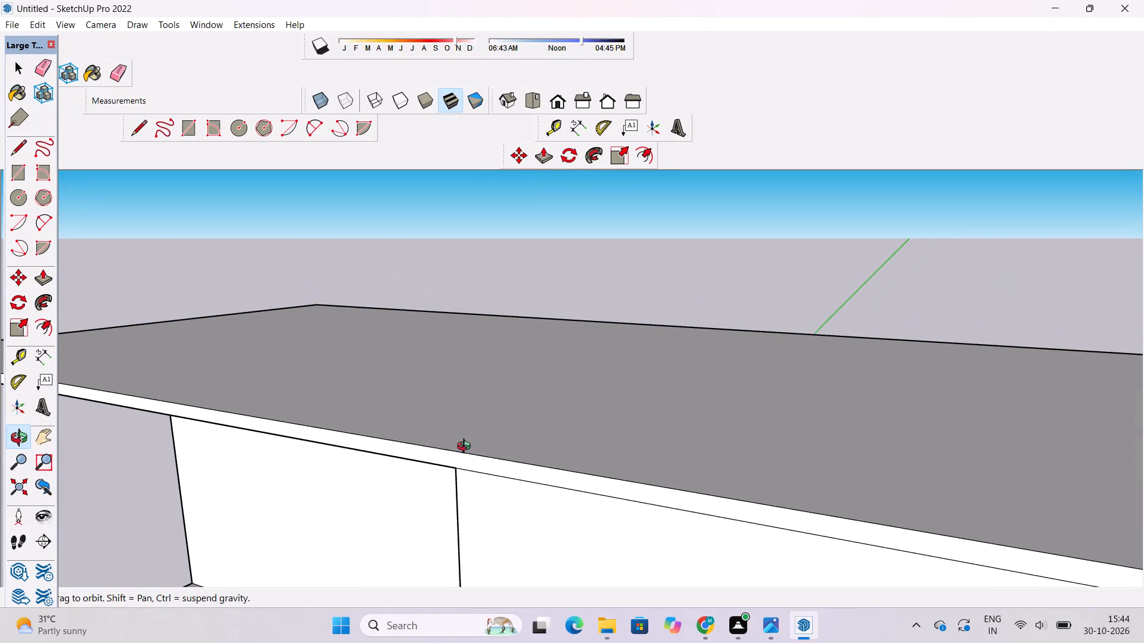
drag(467, 448, 440, 440)
key(l)
scroll(406, 434, down, 3)
scroll(420, 447, up, 1)
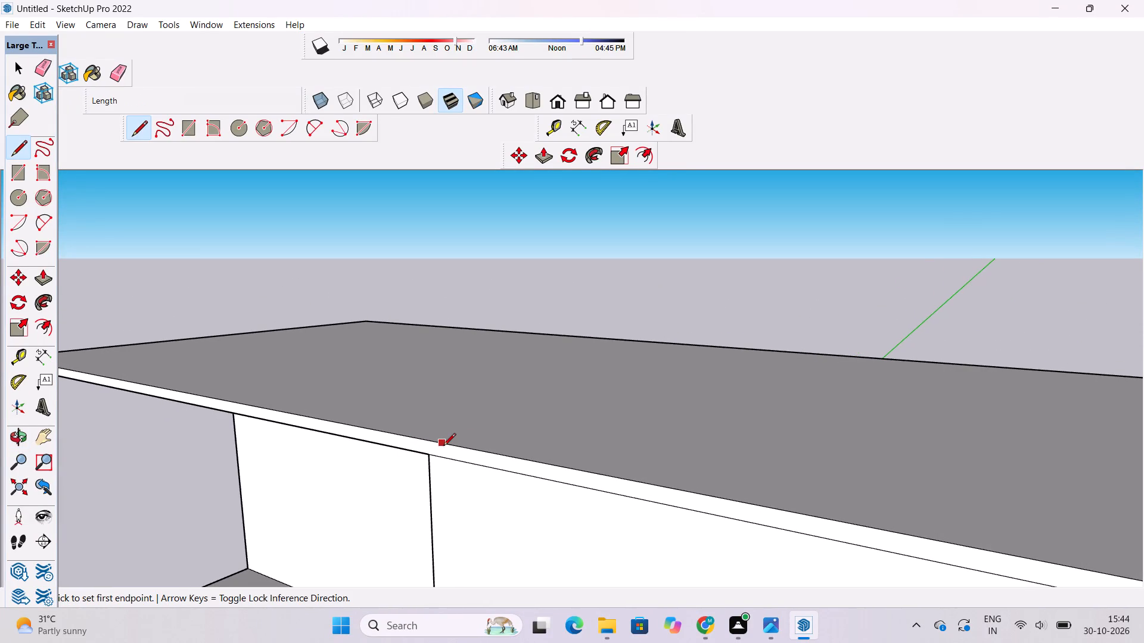
scroll(437, 450, up, 6)
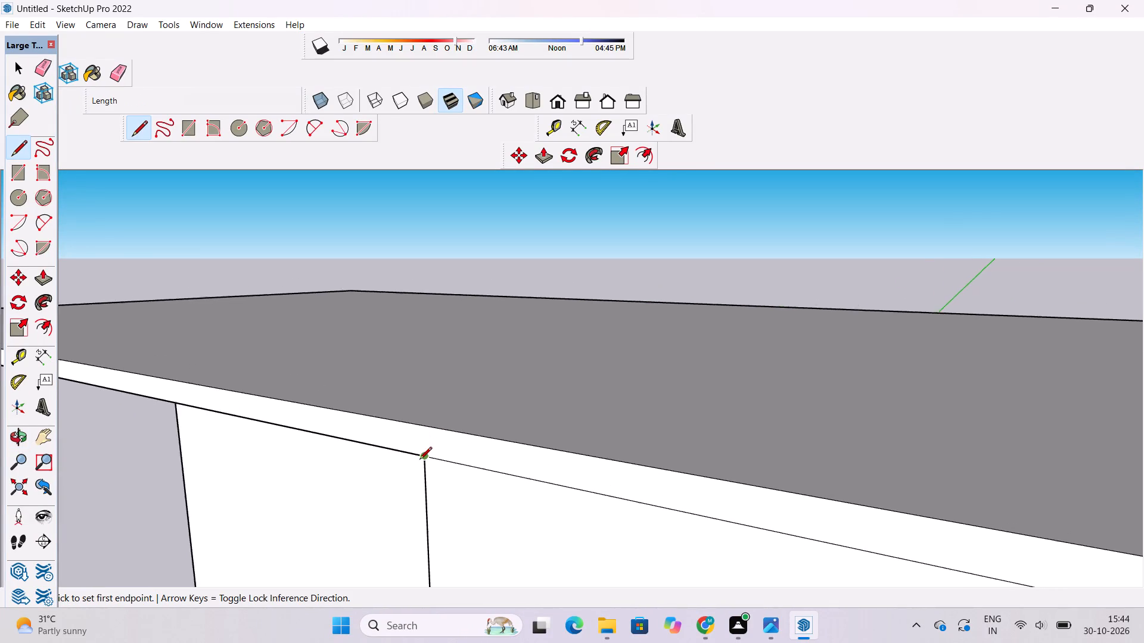
scroll(419, 460, up, 3)
scroll(419, 460, down, 3)
scroll(419, 460, up, 2)
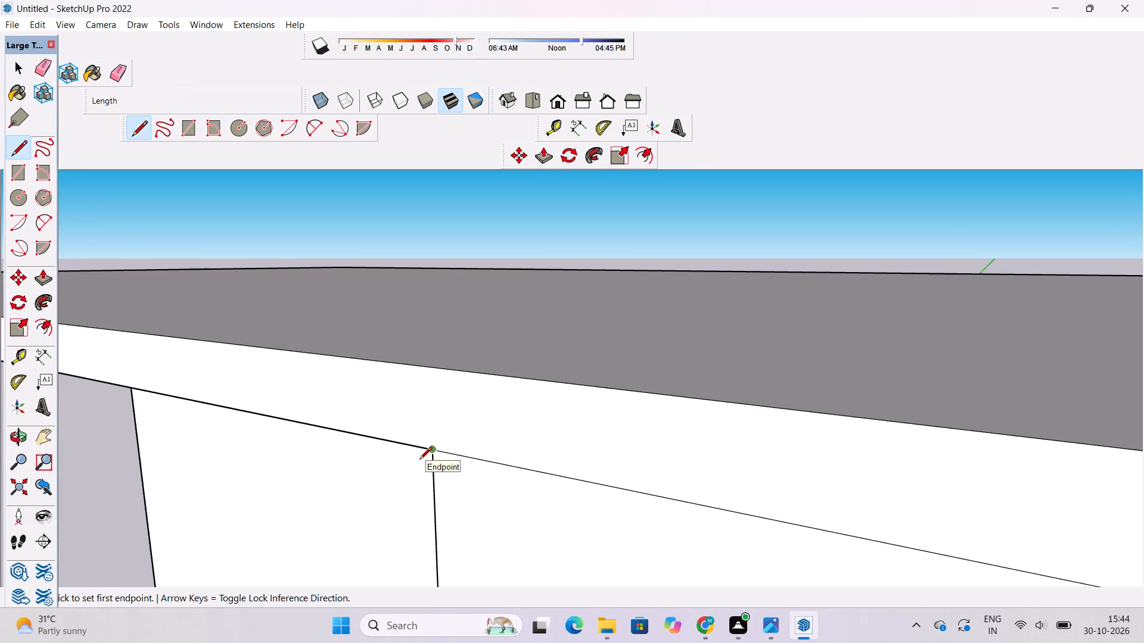
scroll(419, 460, up, 1)
scroll(443, 445, down, 3)
click(442, 447)
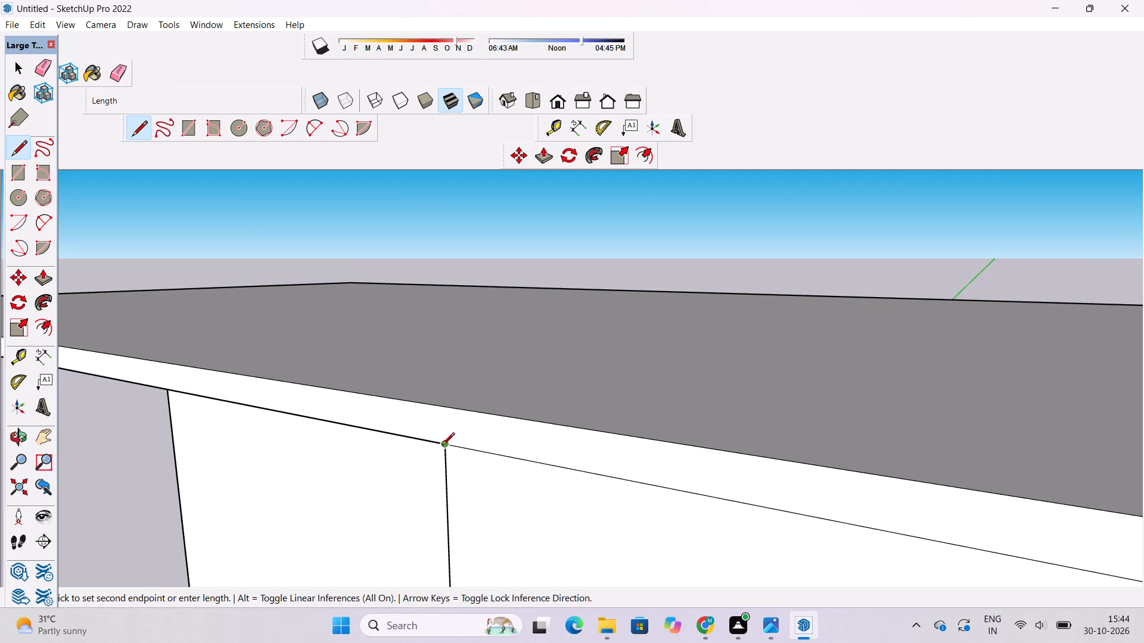
click(446, 407)
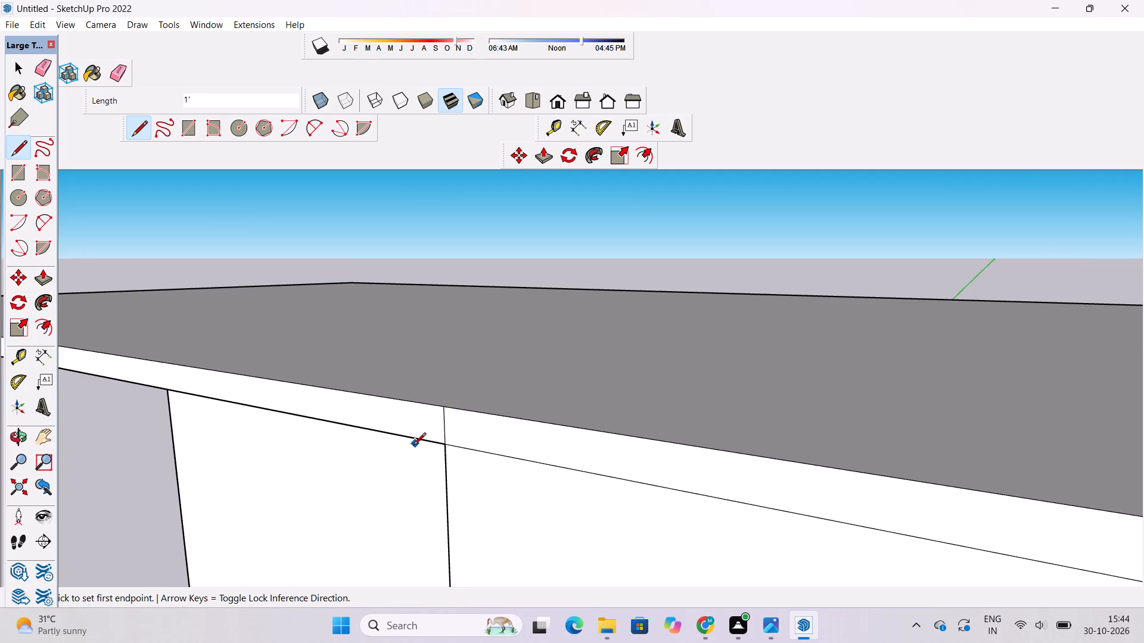
Draw a 58' line across the top slab's upper face, from the 1' edge line's top end to the opposite long edge.
scroll(404, 506, down, 9)
click(412, 494)
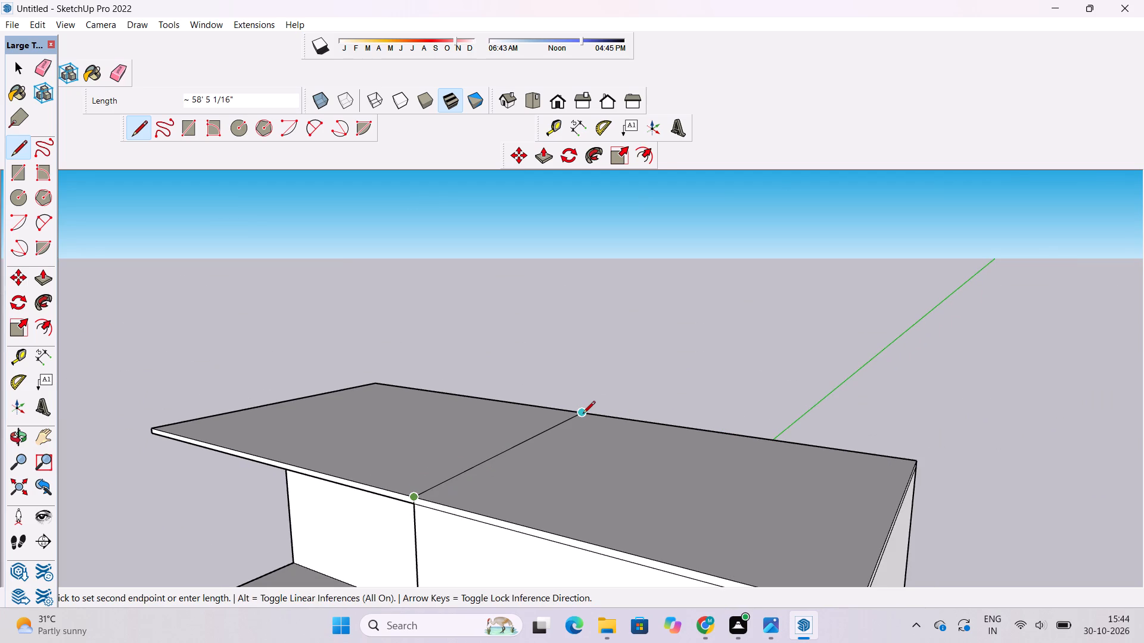
scroll(583, 414, down, 1)
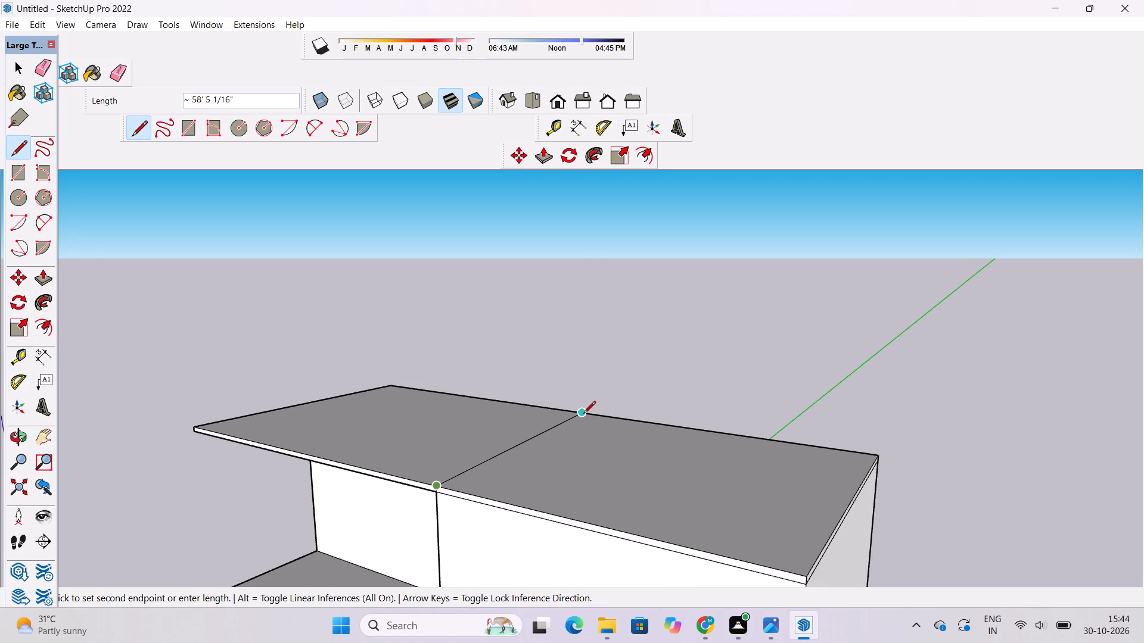
scroll(583, 414, down, 2)
scroll(583, 414, up, 3)
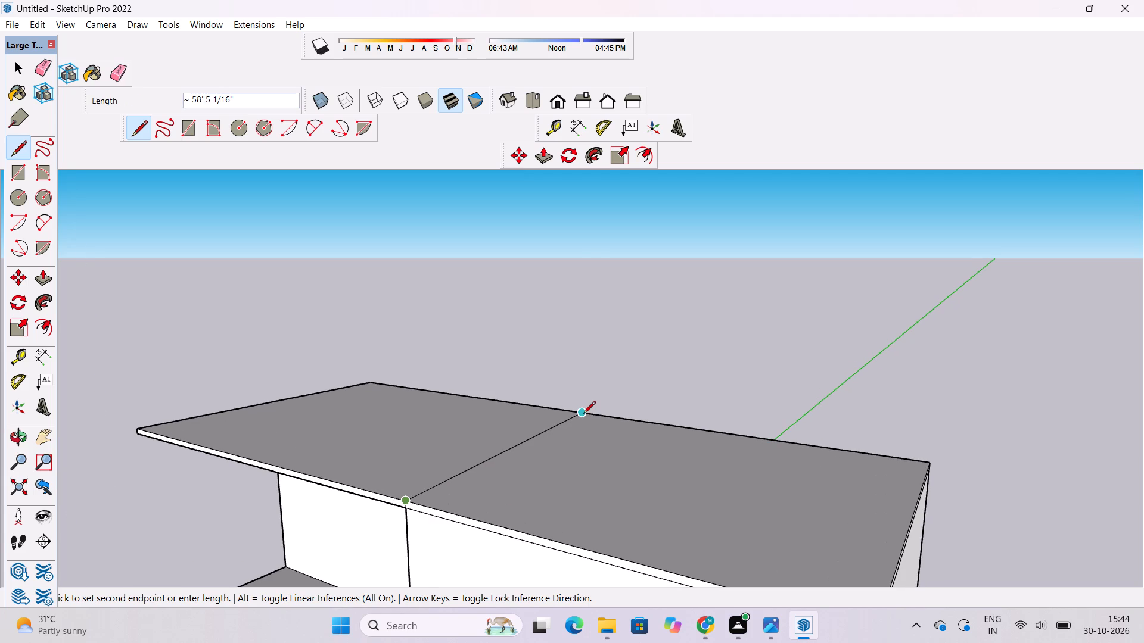
scroll(583, 414, down, 2)
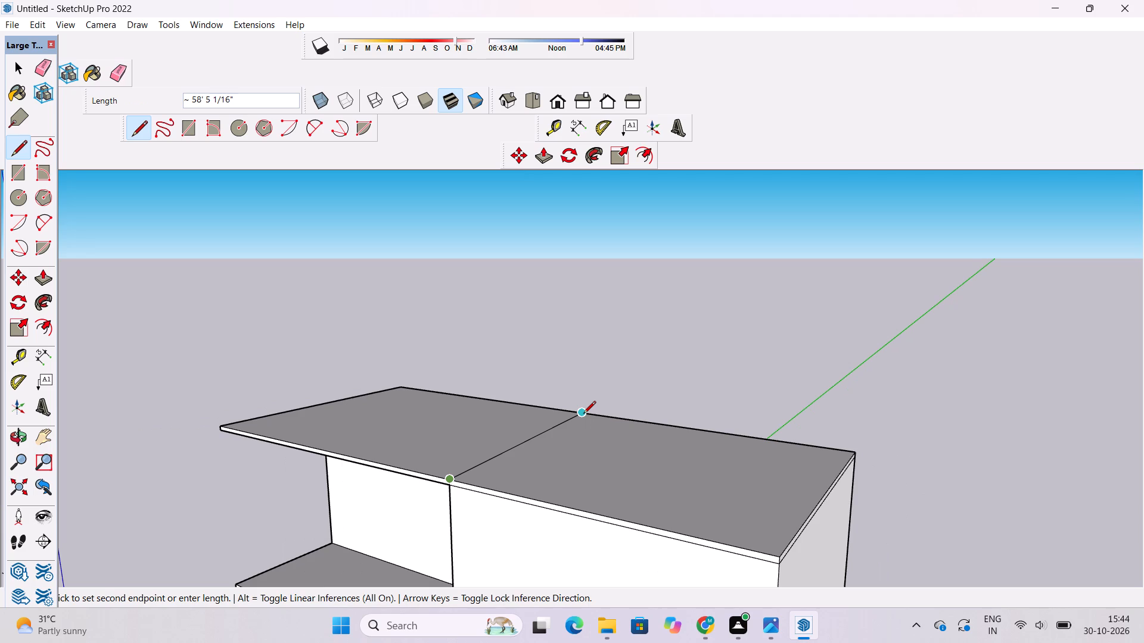
scroll(583, 414, down, 3)
scroll(595, 410, up, 10)
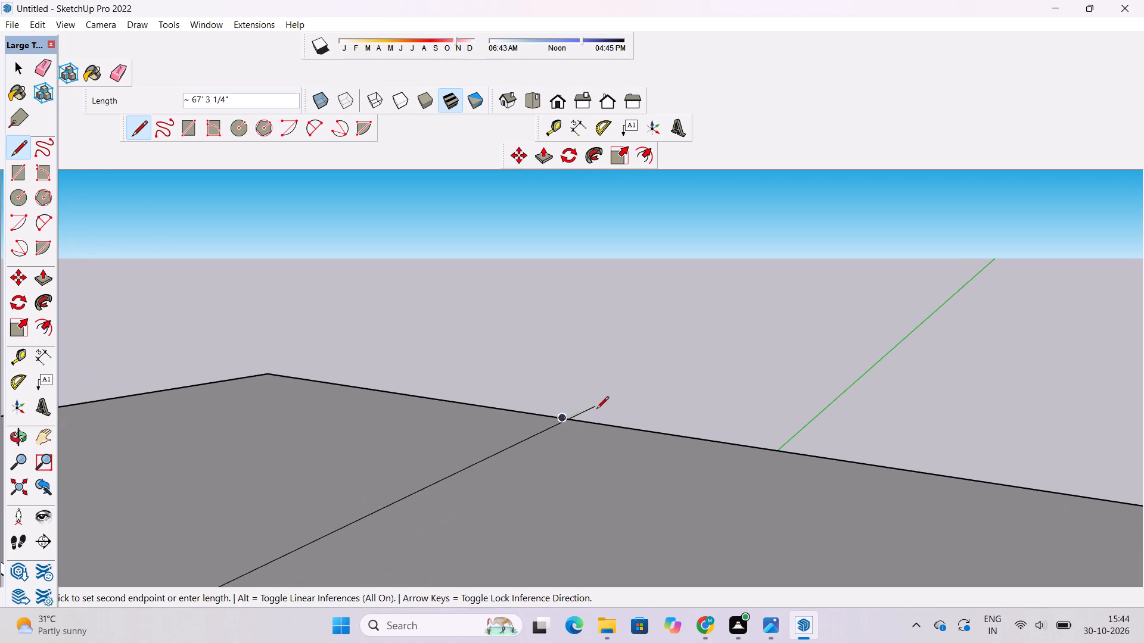
scroll(596, 410, up, 1)
scroll(601, 426, down, 5)
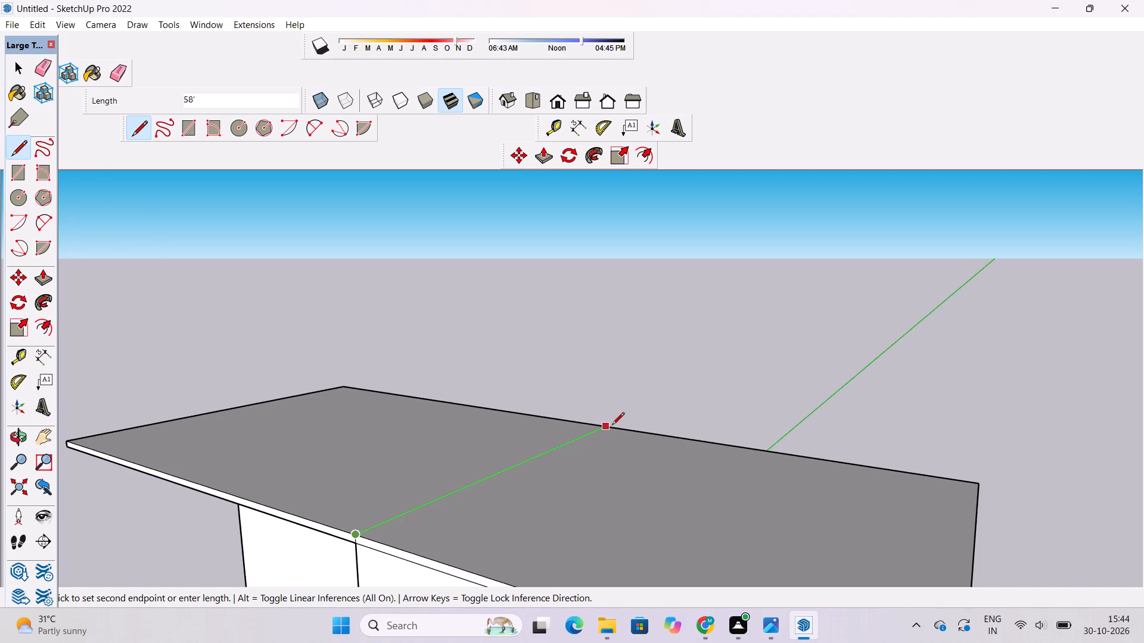
click(613, 426)
key(space)
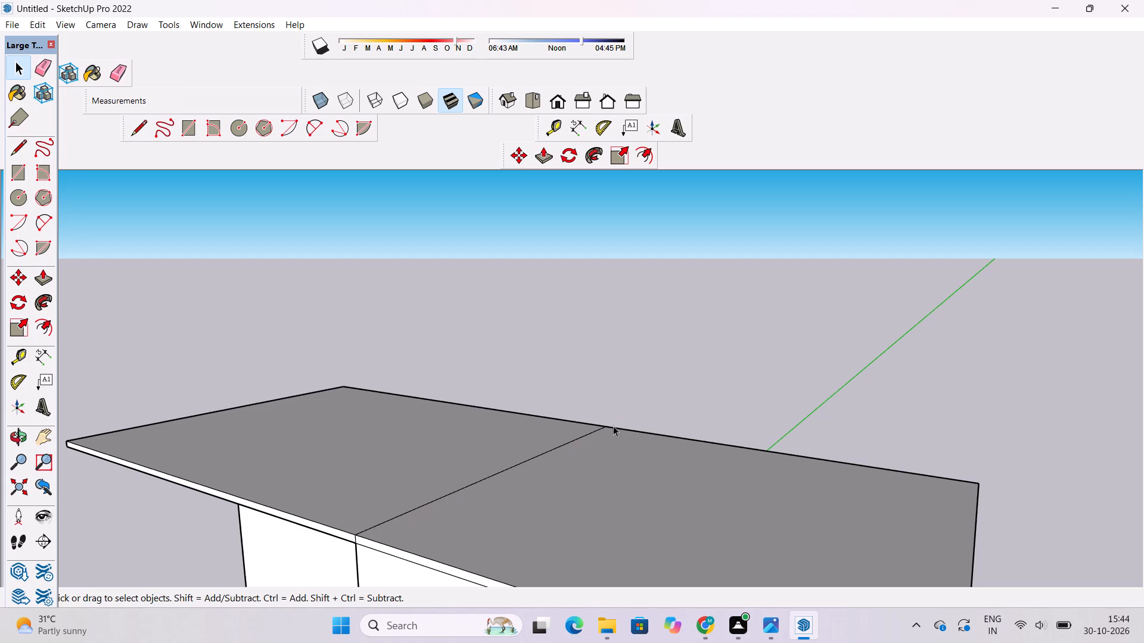
Examine the divided top slab and the stacked levels from above, the side and the front.
text(o)
shift+drag(548, 458, 602, 422)
scroll(602, 422, down, 2)
shift+drag(614, 417, 583, 424)
click(582, 424)
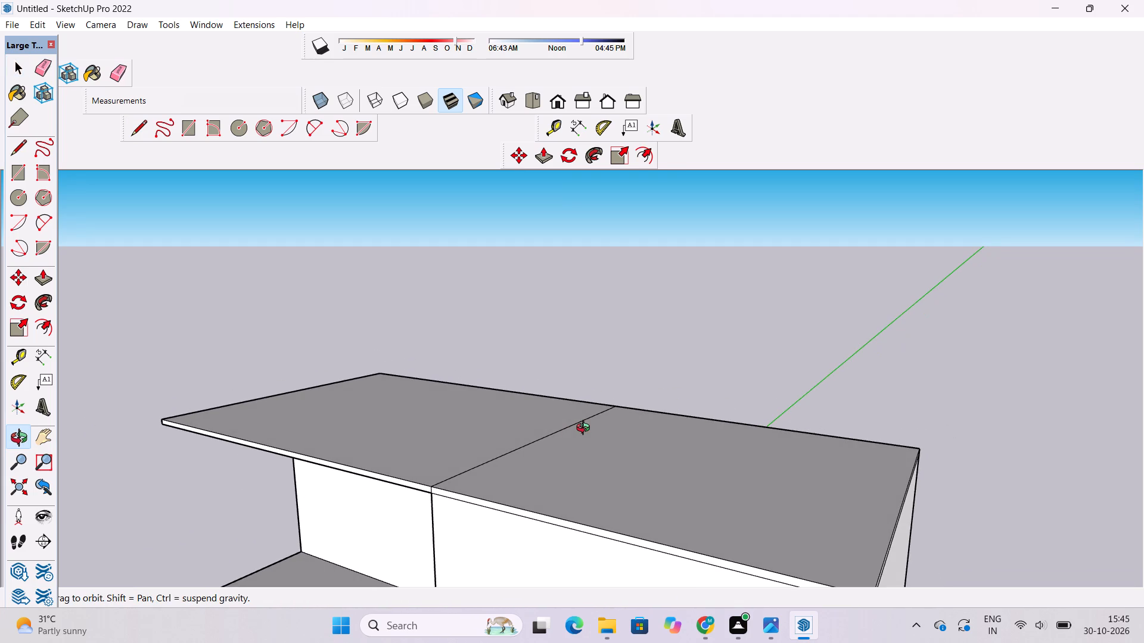
scroll(587, 425, down, 5)
drag(593, 433, 631, 489)
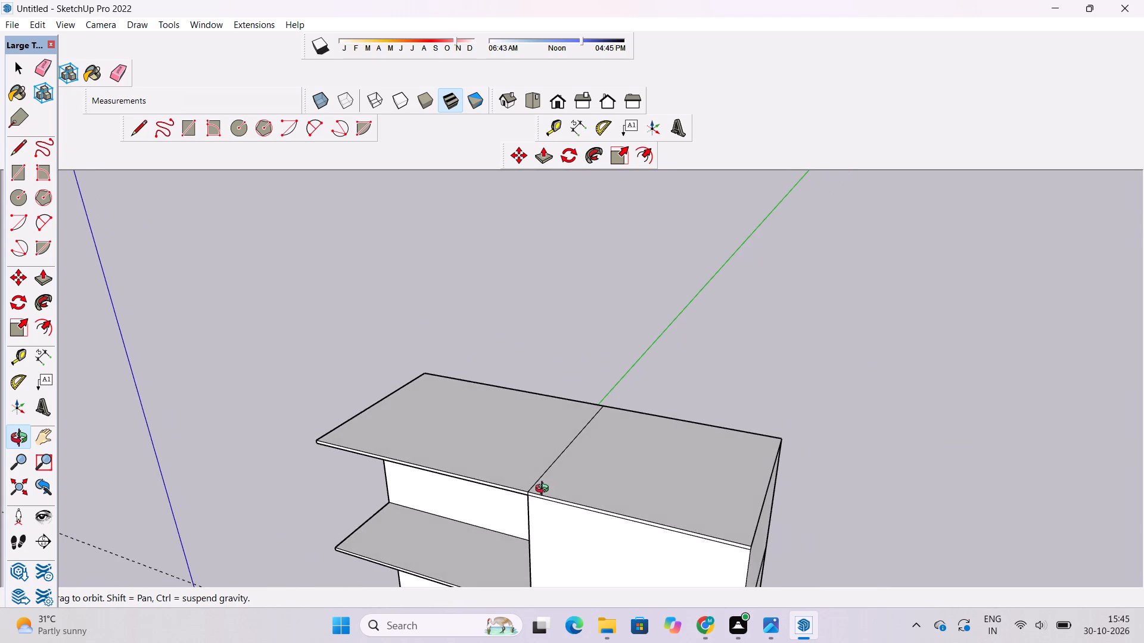
scroll(544, 490, up, 4)
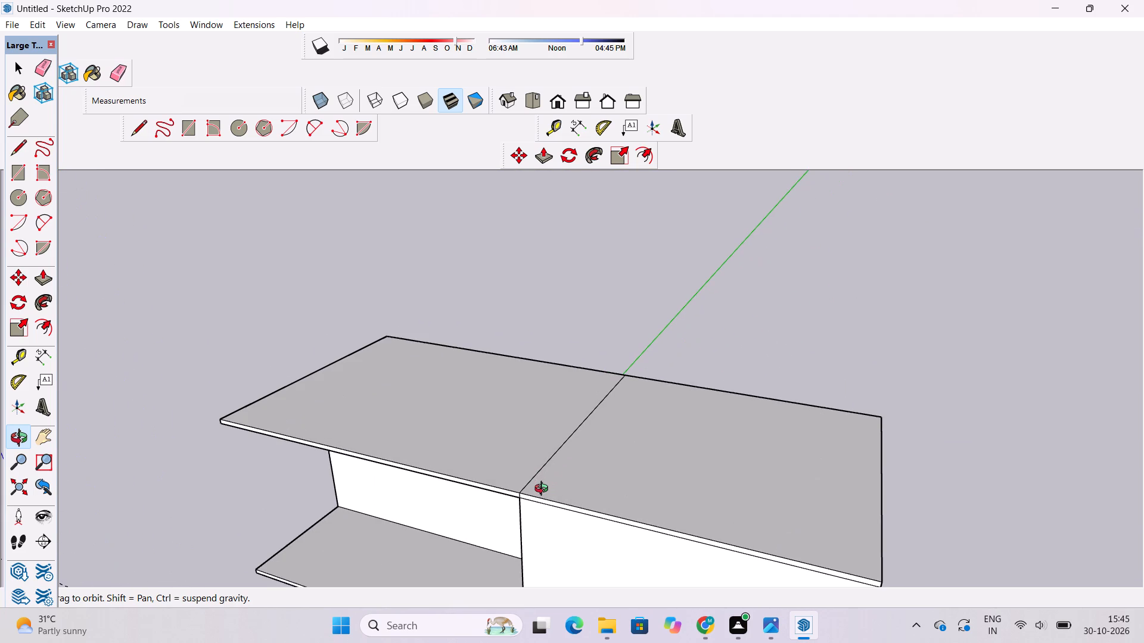
scroll(544, 490, down, 2)
shift+drag(543, 486, 554, 454)
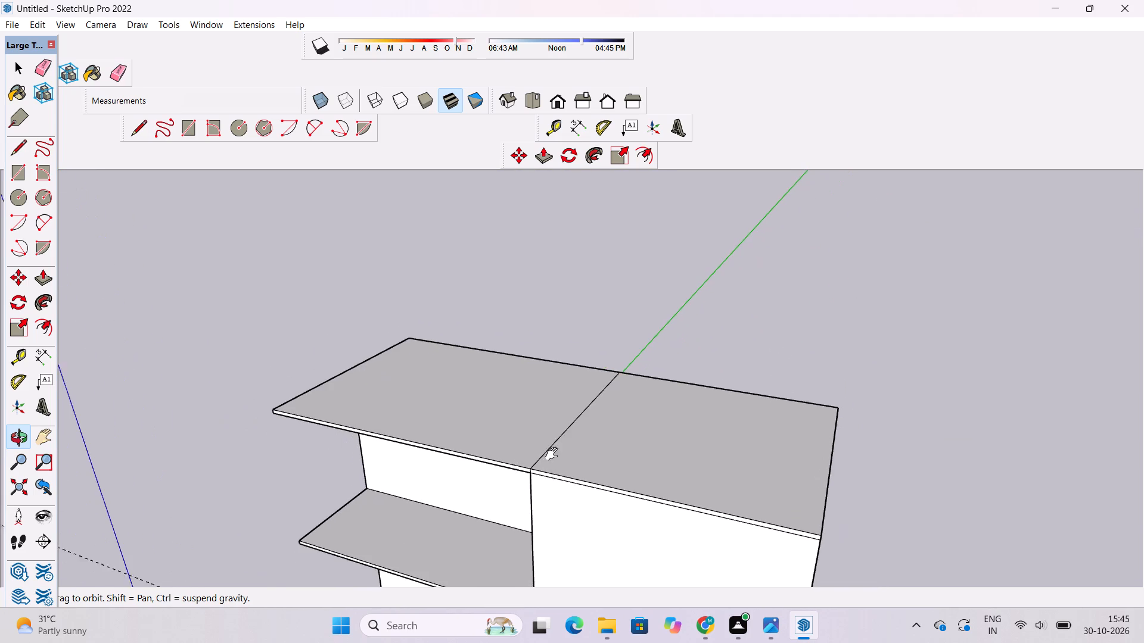
shift+drag(554, 454, 555, 454)
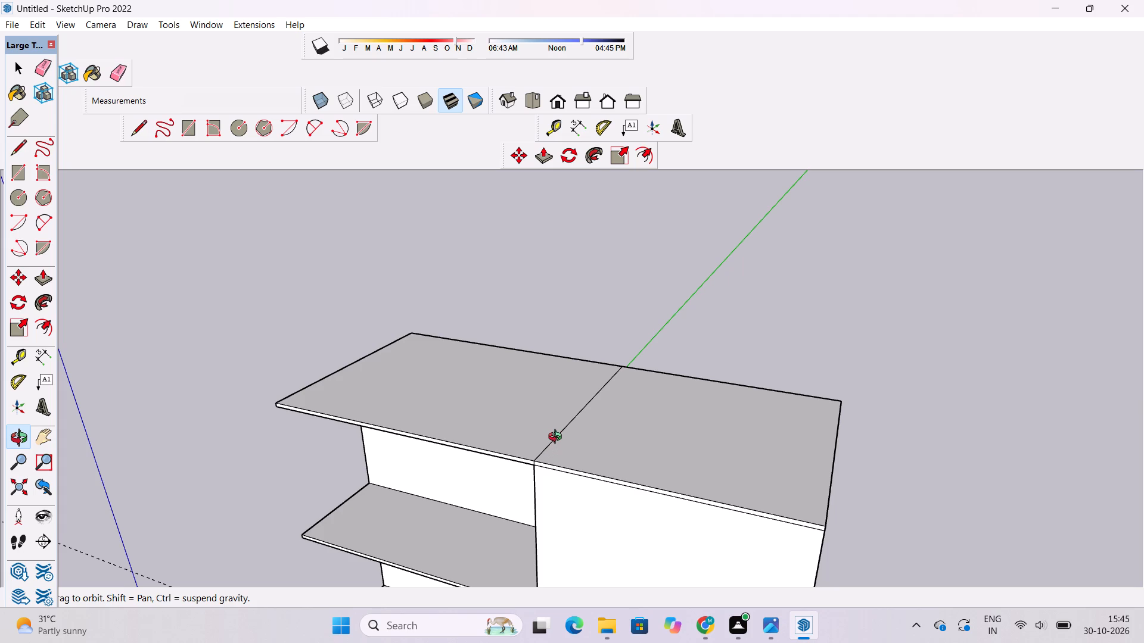
scroll(471, 427, down, 4)
drag(521, 451, 632, 511)
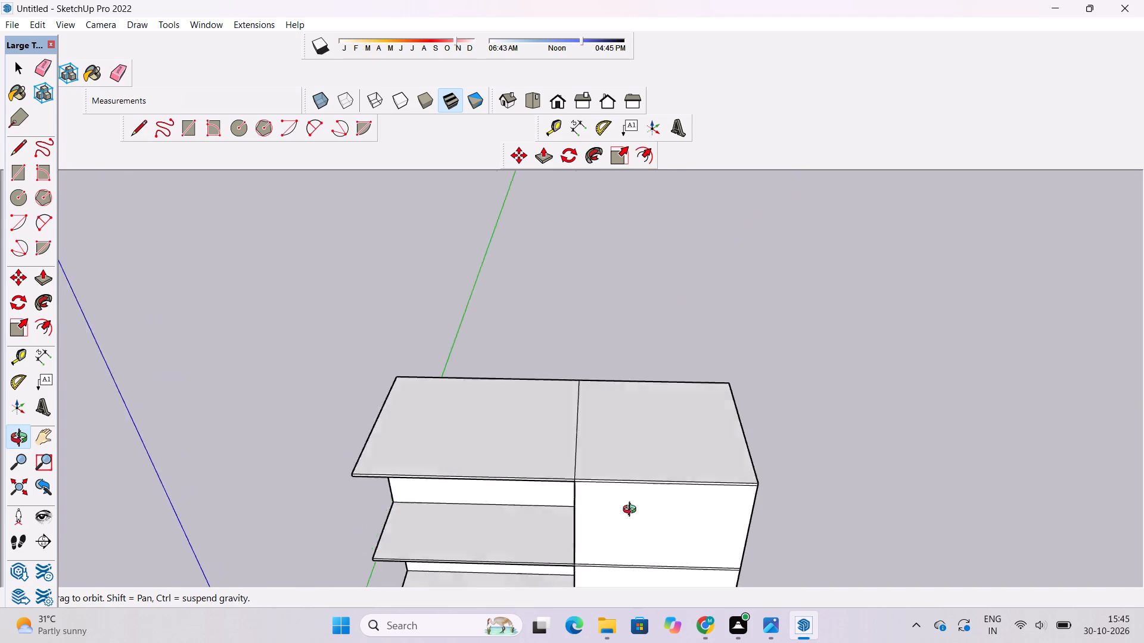
drag(632, 511, 639, 517)
scroll(539, 466, up, 4)
shift+drag(523, 463, 756, 249)
drag(757, 251, 736, 301)
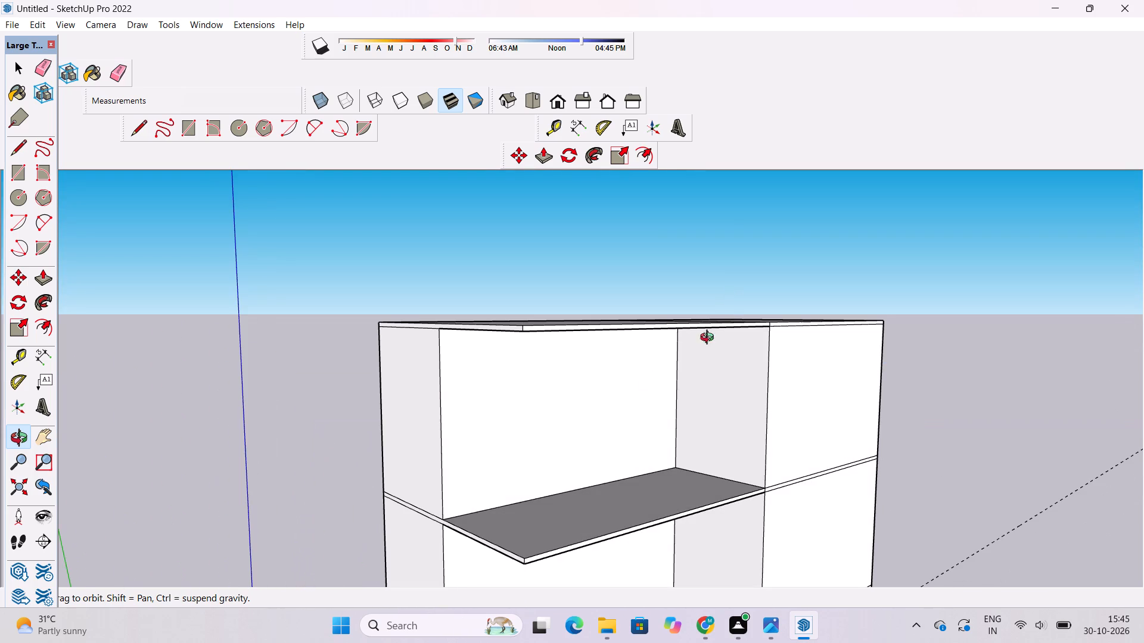
scroll(610, 408, down, 3)
shift+drag(621, 432, 555, 432)
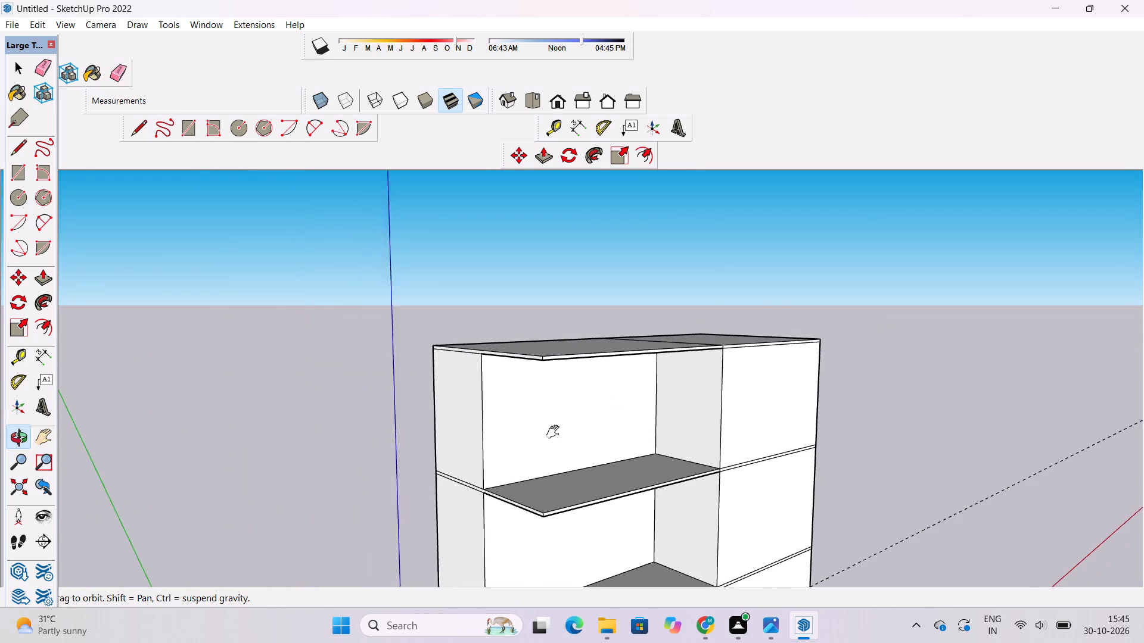
shift+drag(555, 432, 515, 435)
shift+drag(515, 442, 417, 507)
scroll(444, 413, down, 5)
drag(564, 408, 472, 395)
scroll(482, 384, up, 4)
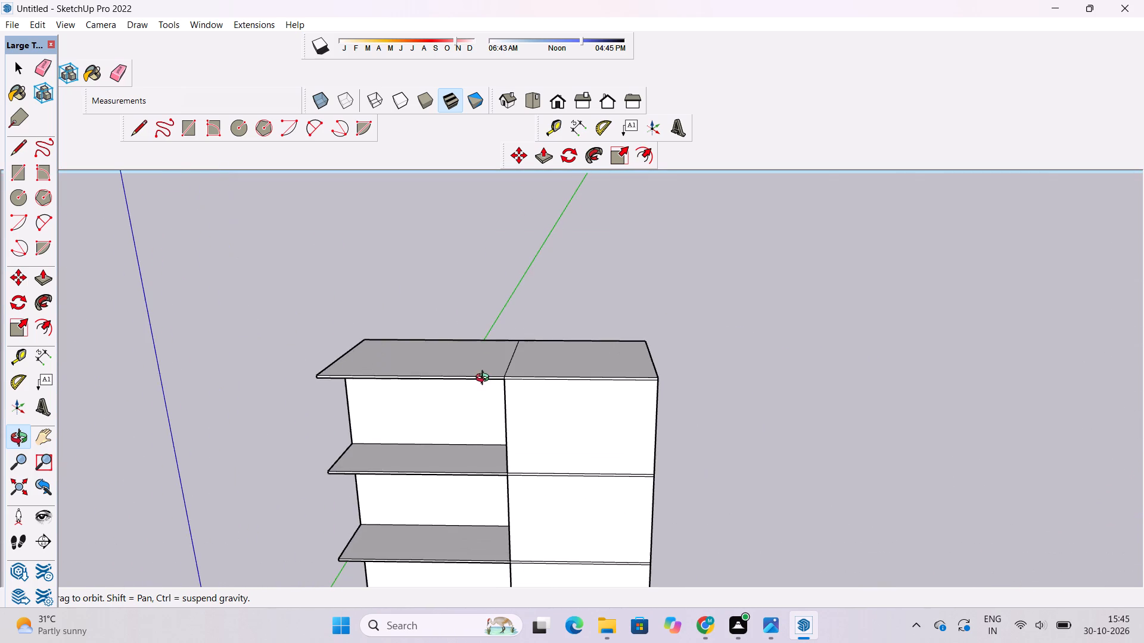
shift+drag(515, 480, 582, 361)
scroll(599, 335, down, 3)
drag(536, 444, 562, 373)
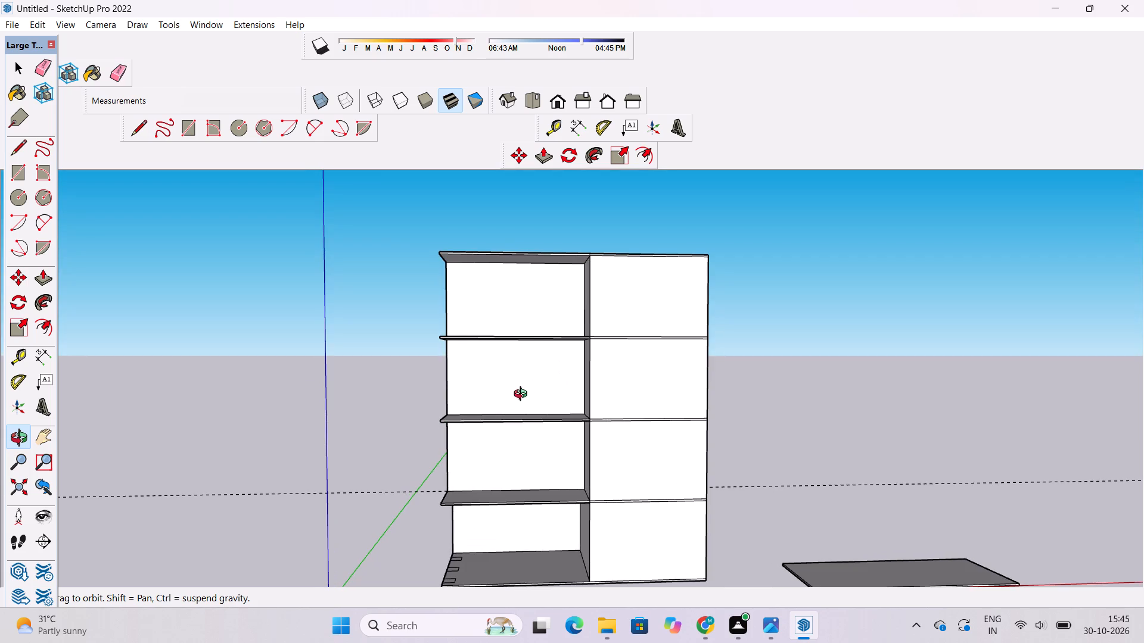
drag(521, 397, 515, 404)
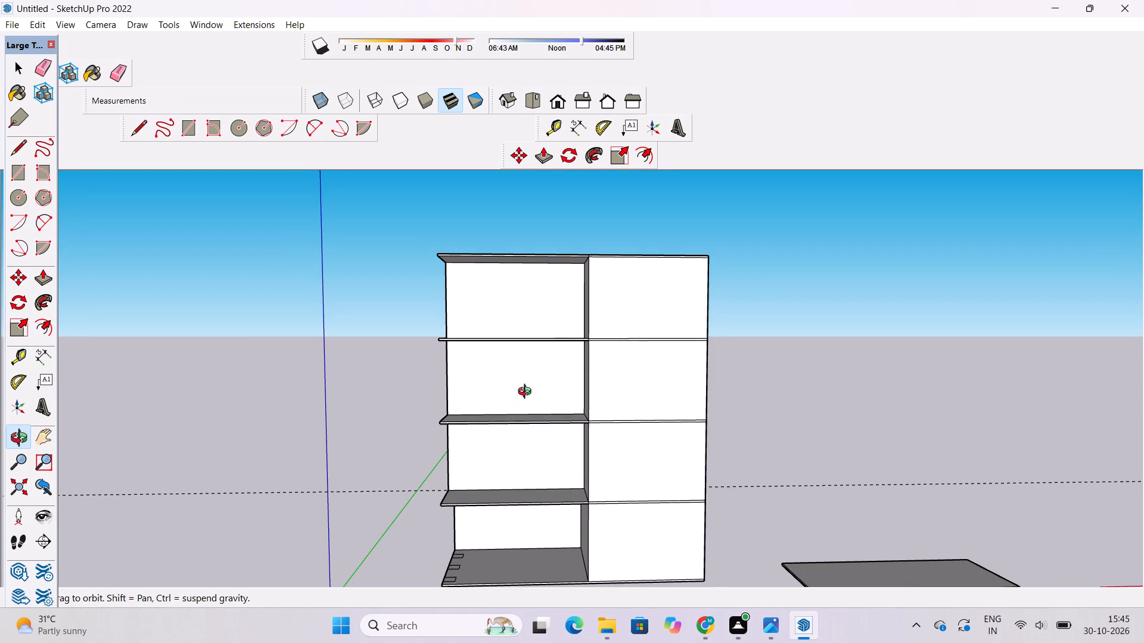
shift+drag(558, 356, 579, 321)
scroll(467, 445, up, 1)
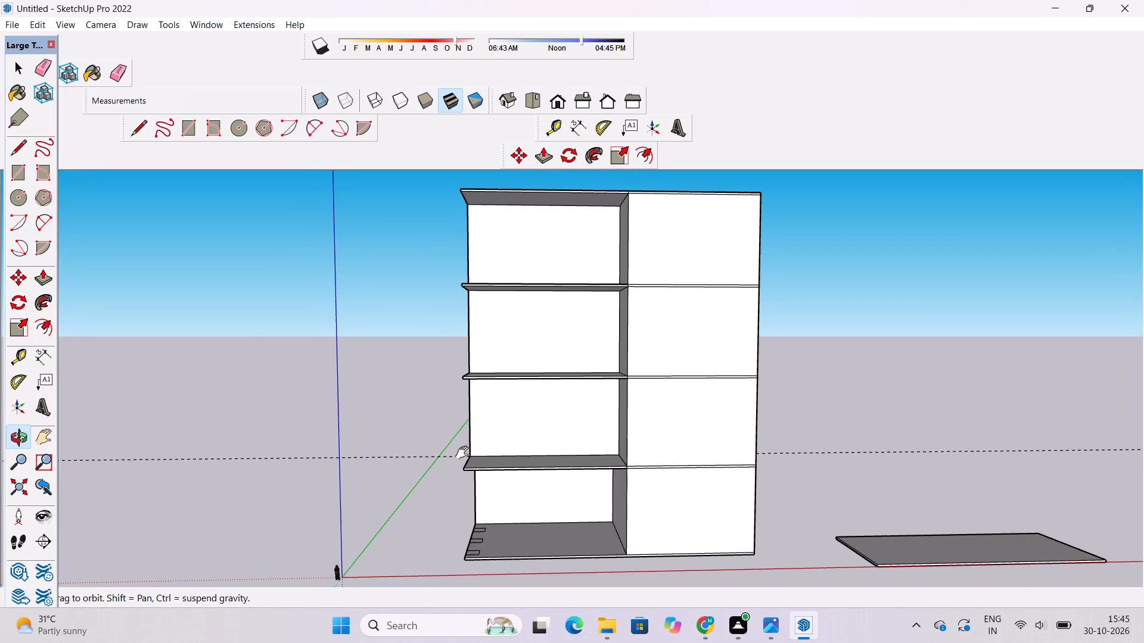
shift+drag(465, 453, 471, 433)
scroll(505, 408, up, 4)
shift+drag(505, 404, 467, 438)
shift+drag(468, 444, 447, 453)
scroll(443, 444, down, 2)
shift+drag(450, 444, 434, 444)
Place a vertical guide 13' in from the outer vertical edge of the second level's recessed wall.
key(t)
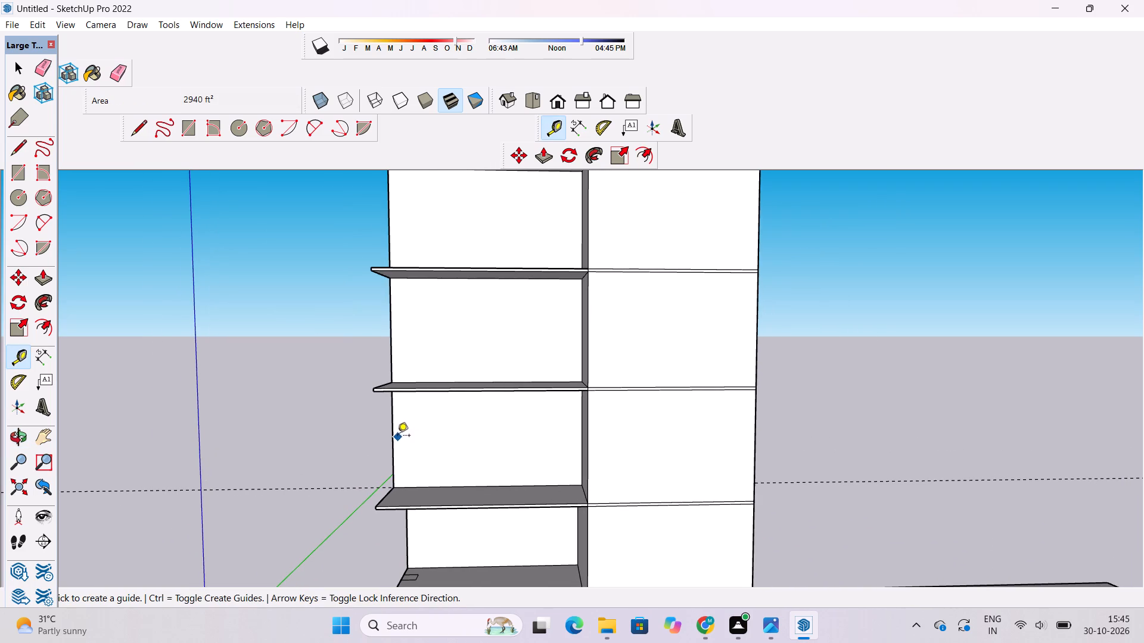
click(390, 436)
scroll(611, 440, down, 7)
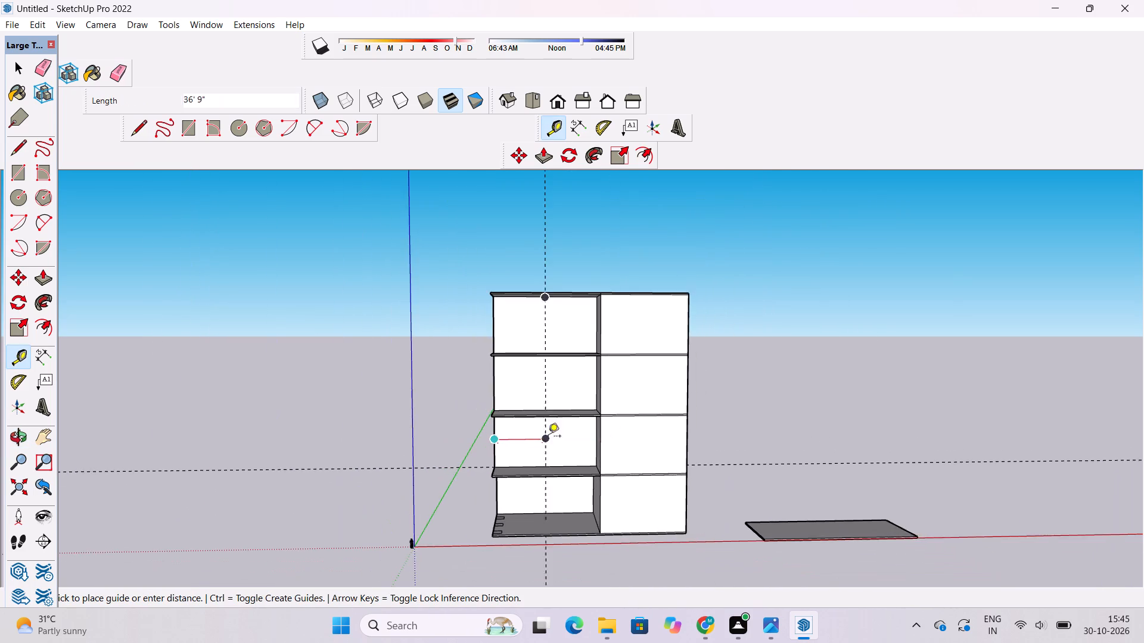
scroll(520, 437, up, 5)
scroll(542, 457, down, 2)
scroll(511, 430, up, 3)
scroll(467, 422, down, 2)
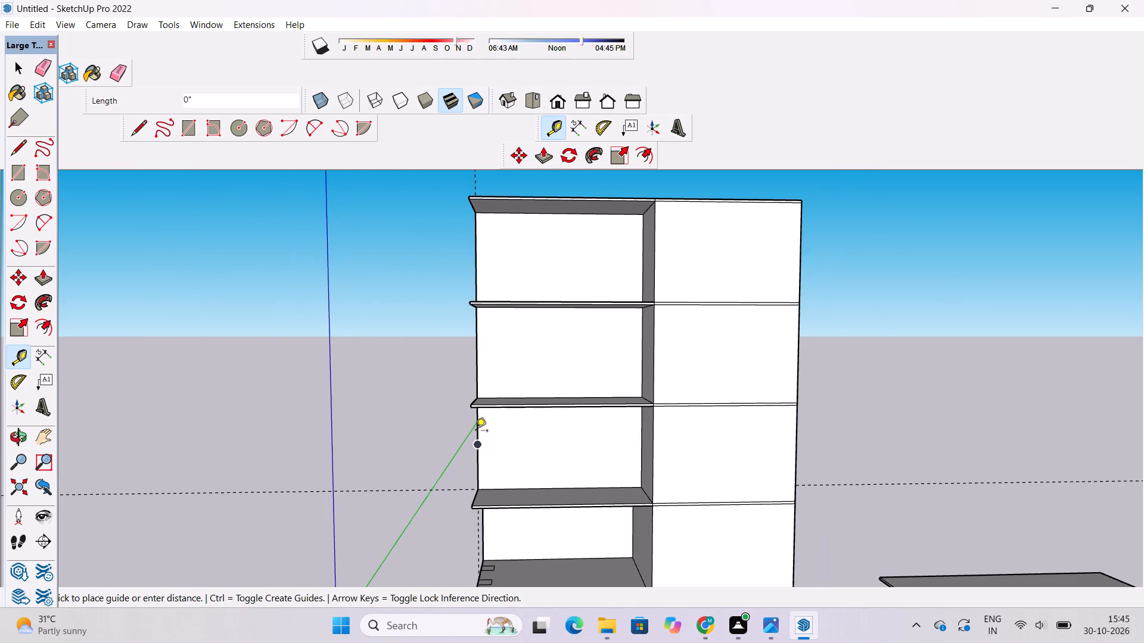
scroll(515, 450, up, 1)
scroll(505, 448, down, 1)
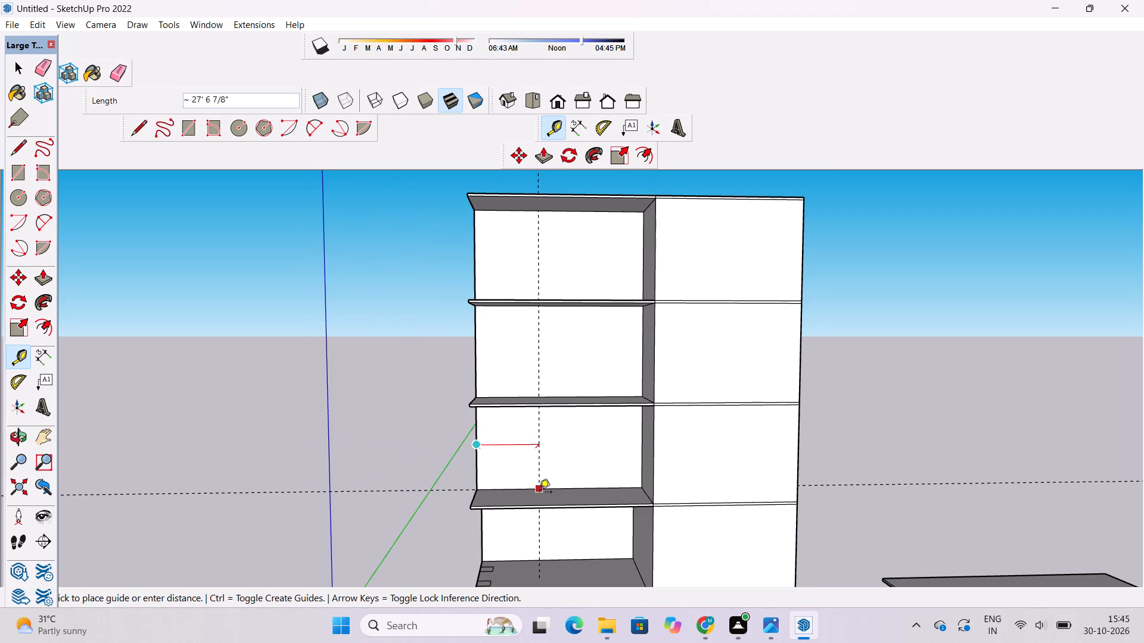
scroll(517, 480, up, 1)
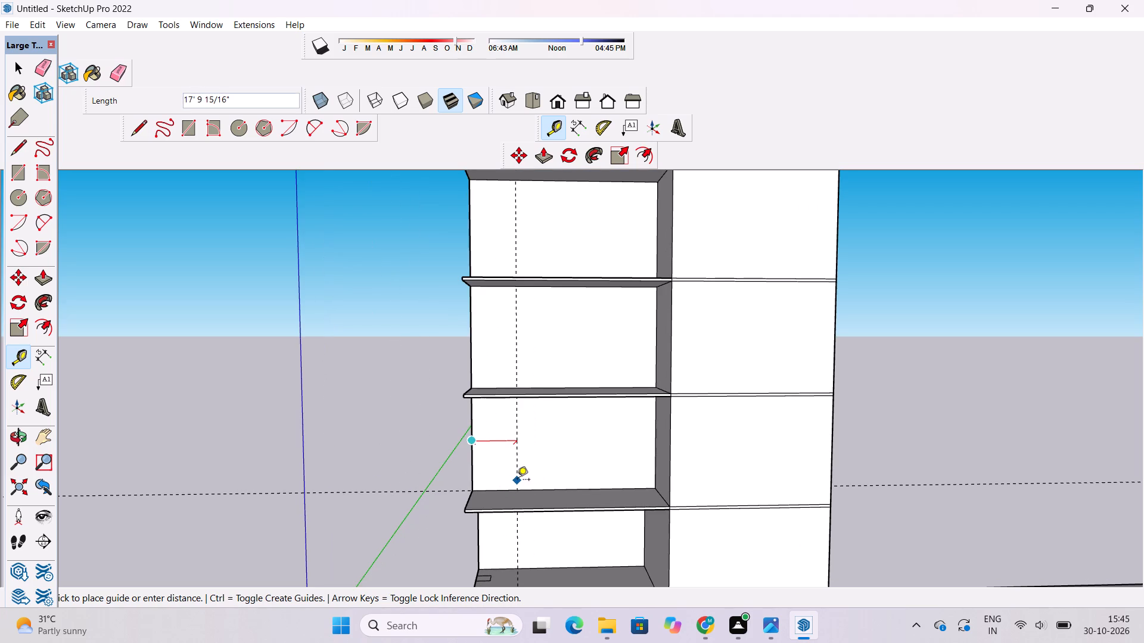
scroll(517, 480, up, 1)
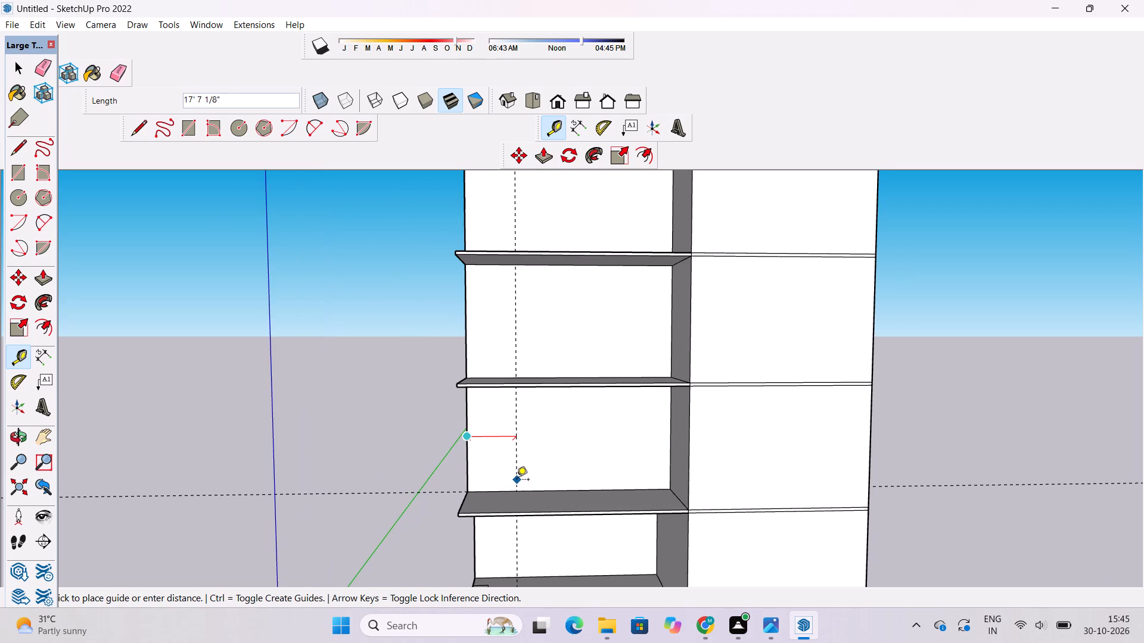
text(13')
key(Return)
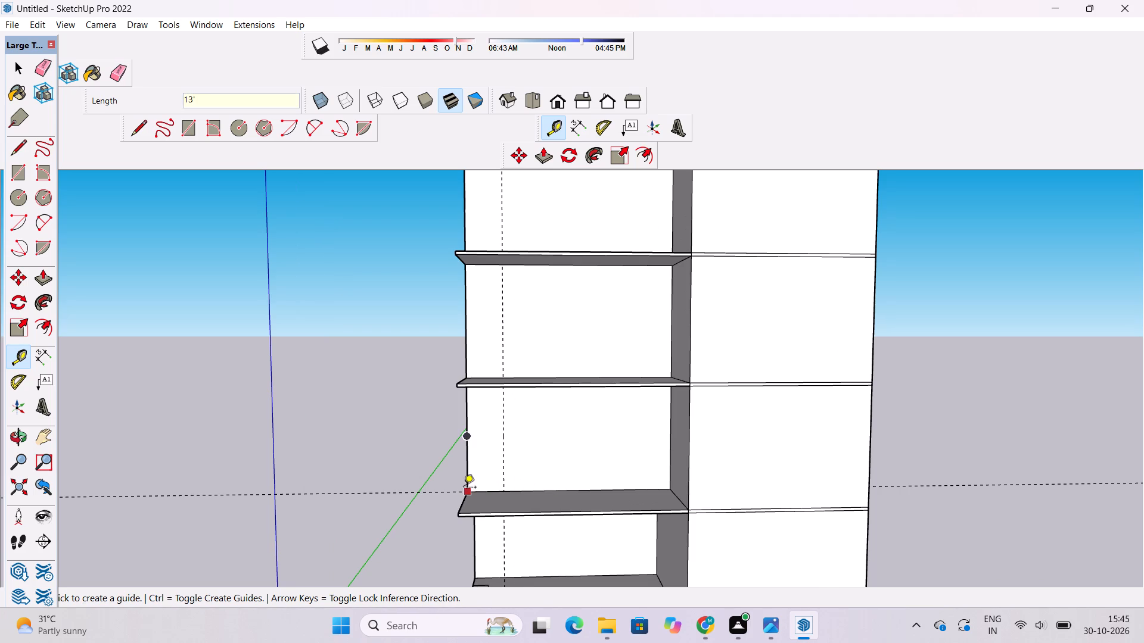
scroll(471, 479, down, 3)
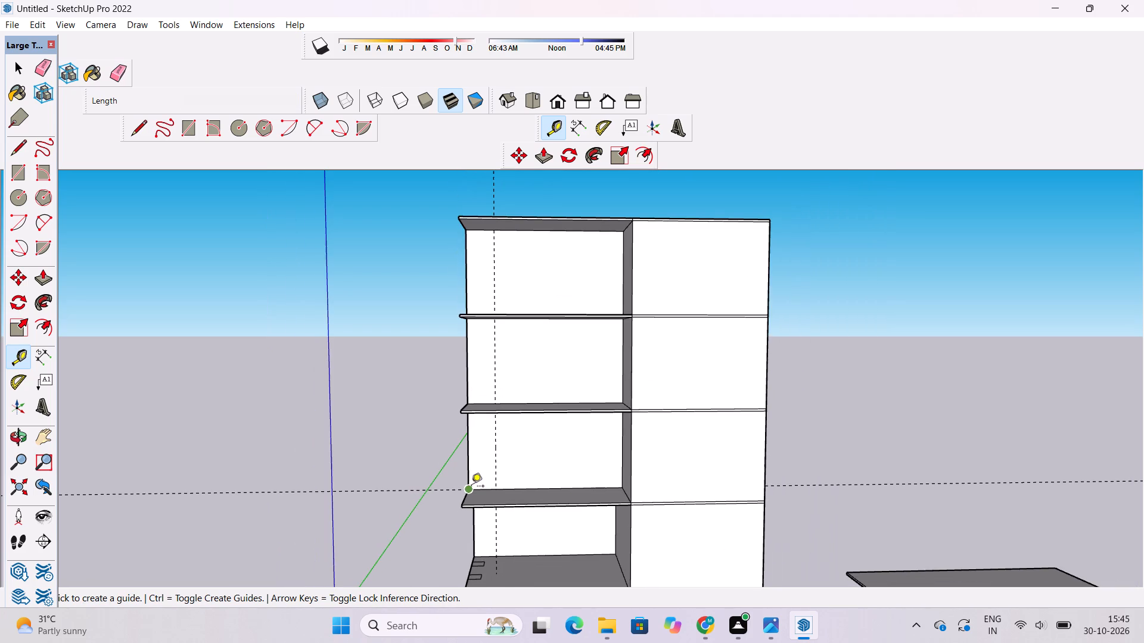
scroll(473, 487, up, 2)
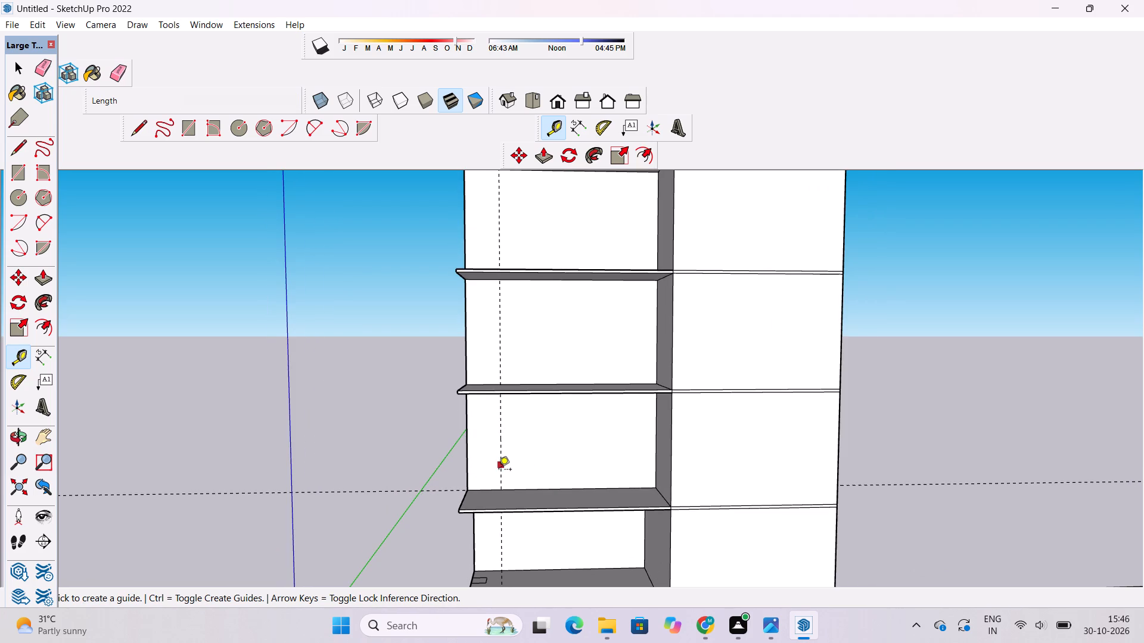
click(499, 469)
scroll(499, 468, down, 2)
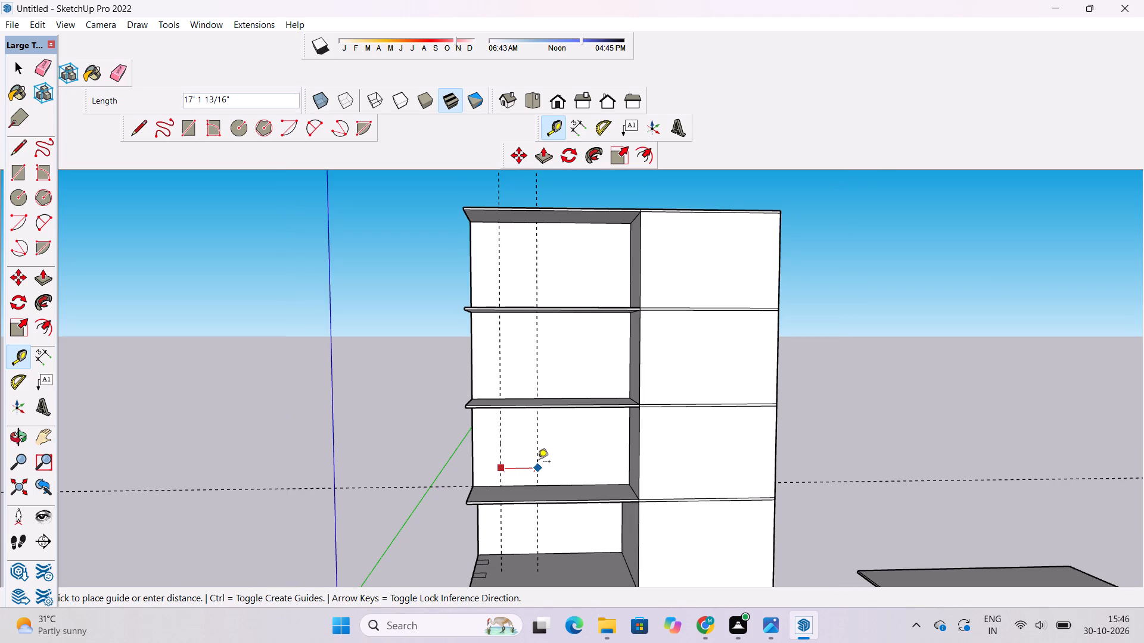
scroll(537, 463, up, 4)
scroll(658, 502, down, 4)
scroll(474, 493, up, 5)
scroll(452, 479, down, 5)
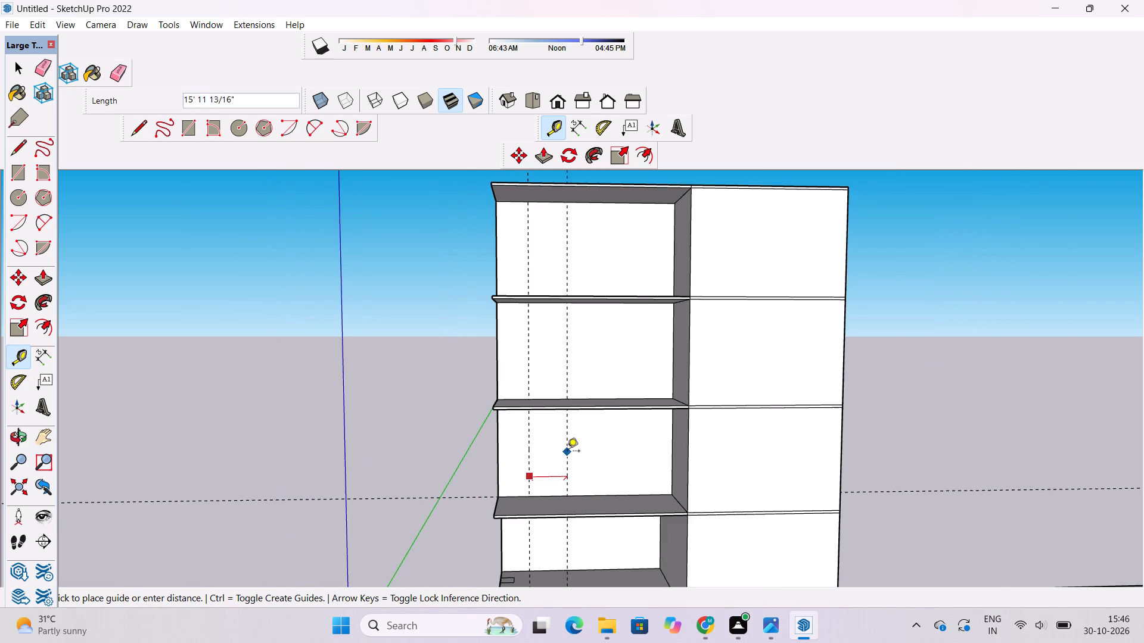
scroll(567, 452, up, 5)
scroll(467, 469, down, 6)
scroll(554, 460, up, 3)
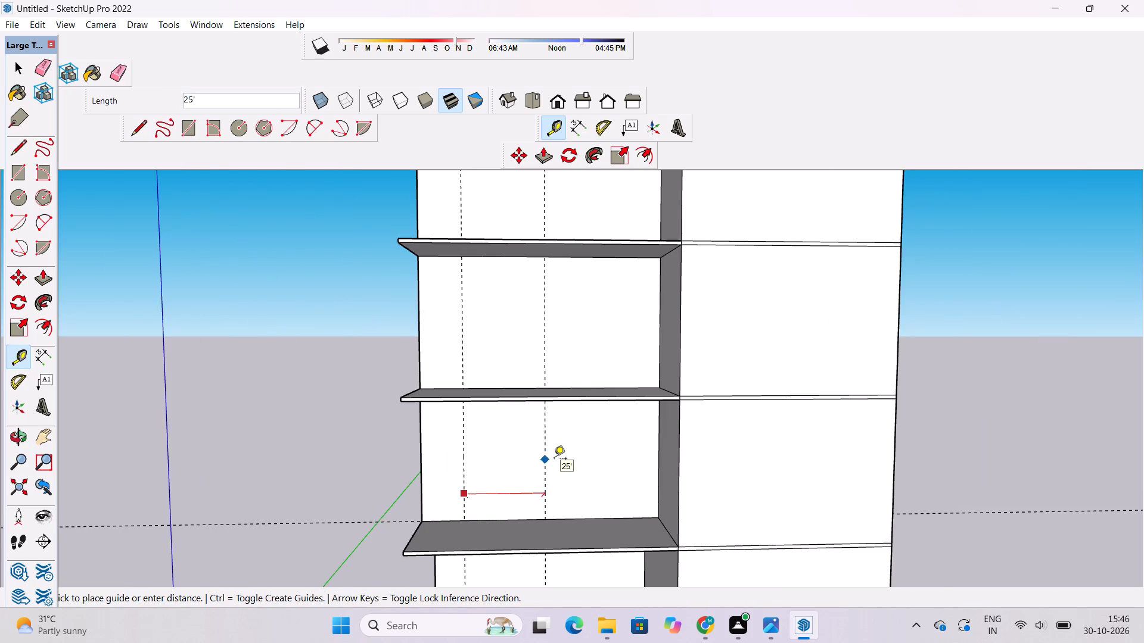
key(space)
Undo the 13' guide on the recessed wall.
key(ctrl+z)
Place a vertical guide 10' in from the outer vertical edge of the second level's recessed wall.
key(t)
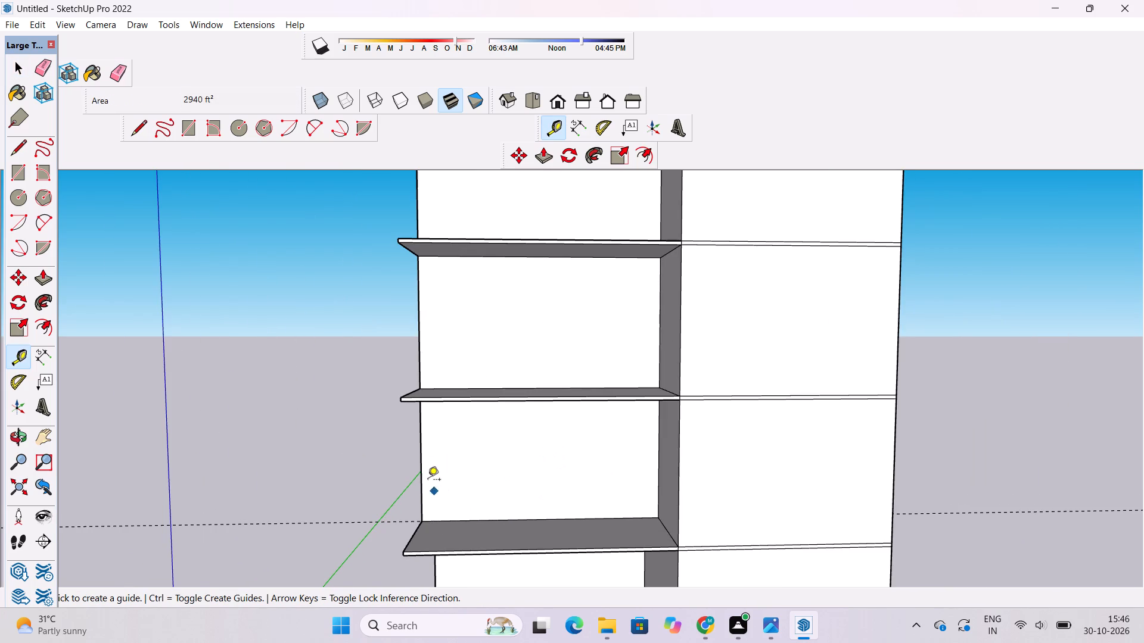
click(419, 458)
scroll(419, 458, down, 2)
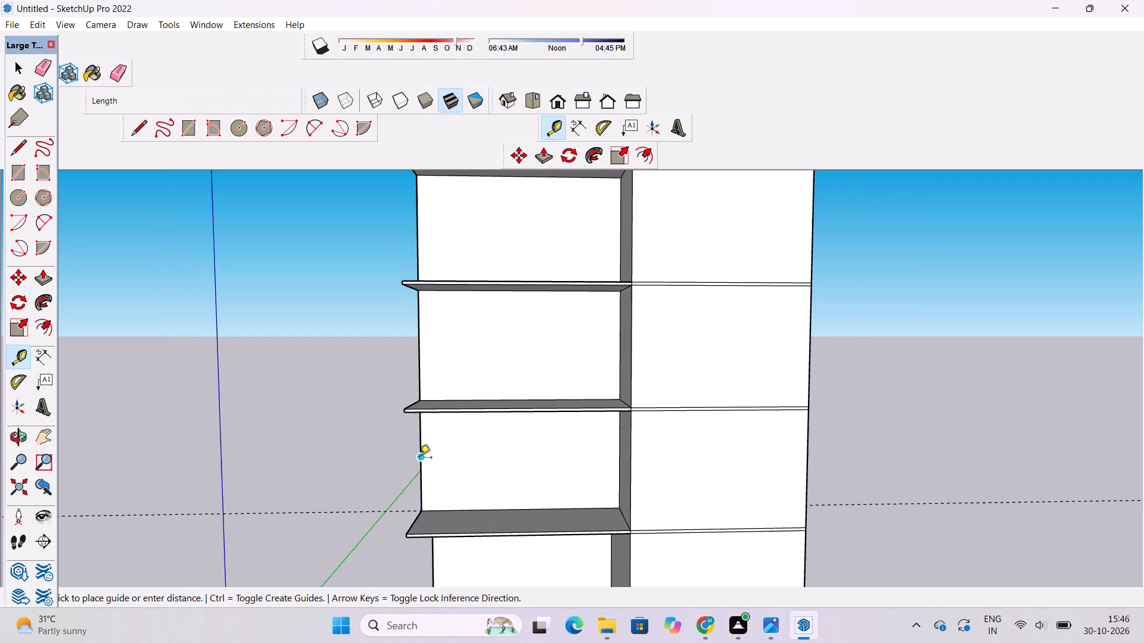
scroll(438, 459, up, 3)
scroll(459, 466, down, 5)
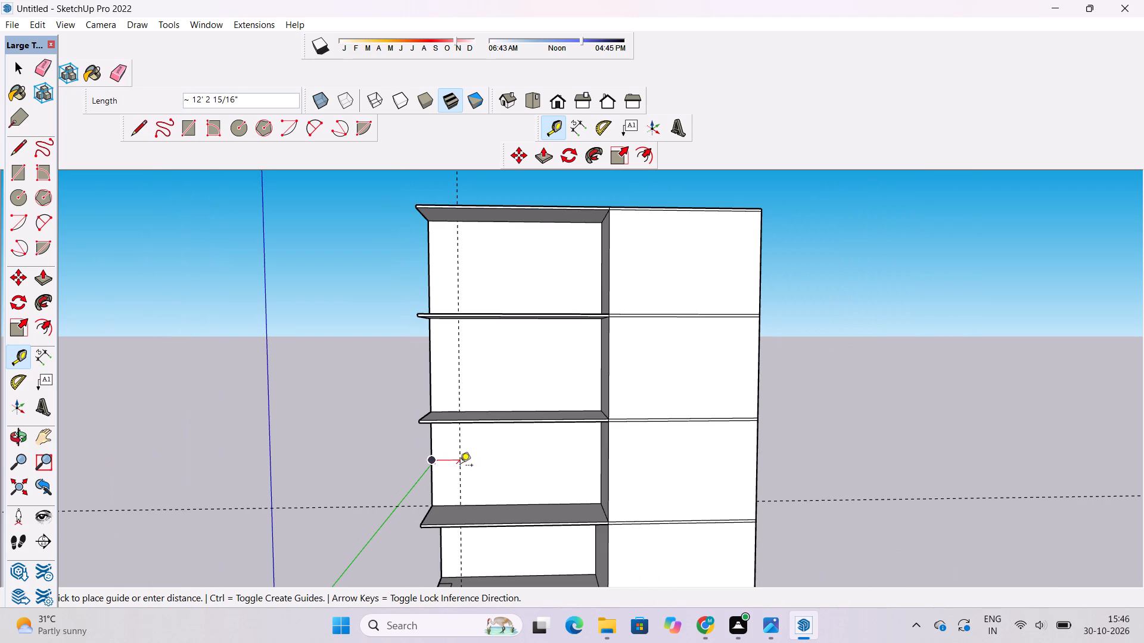
scroll(460, 466, up, 2)
text(10')
key(Return)
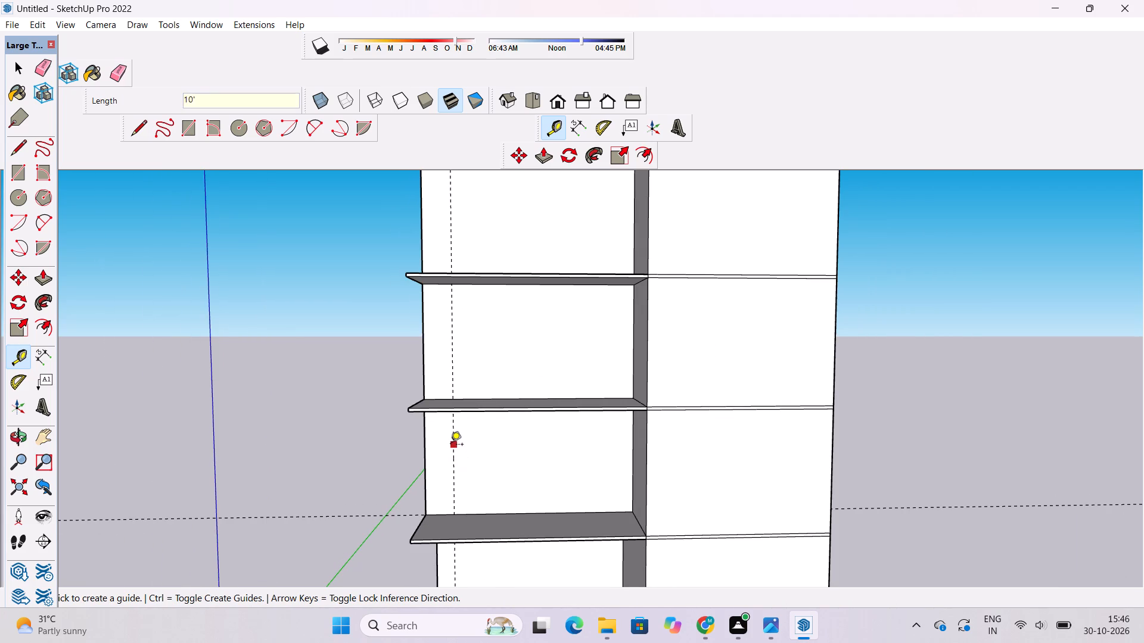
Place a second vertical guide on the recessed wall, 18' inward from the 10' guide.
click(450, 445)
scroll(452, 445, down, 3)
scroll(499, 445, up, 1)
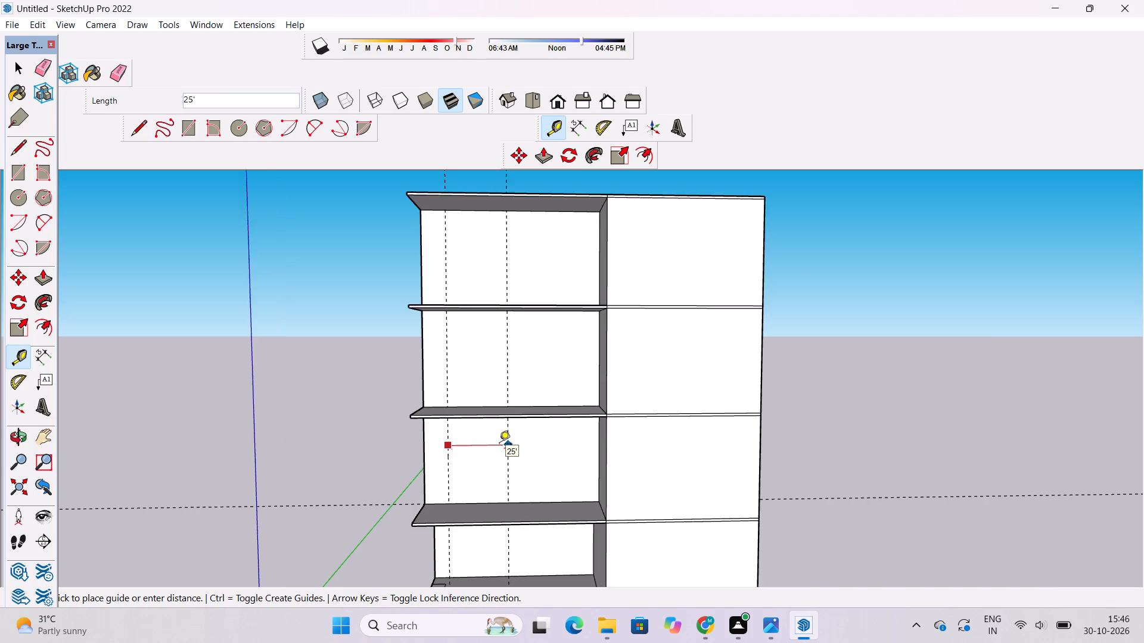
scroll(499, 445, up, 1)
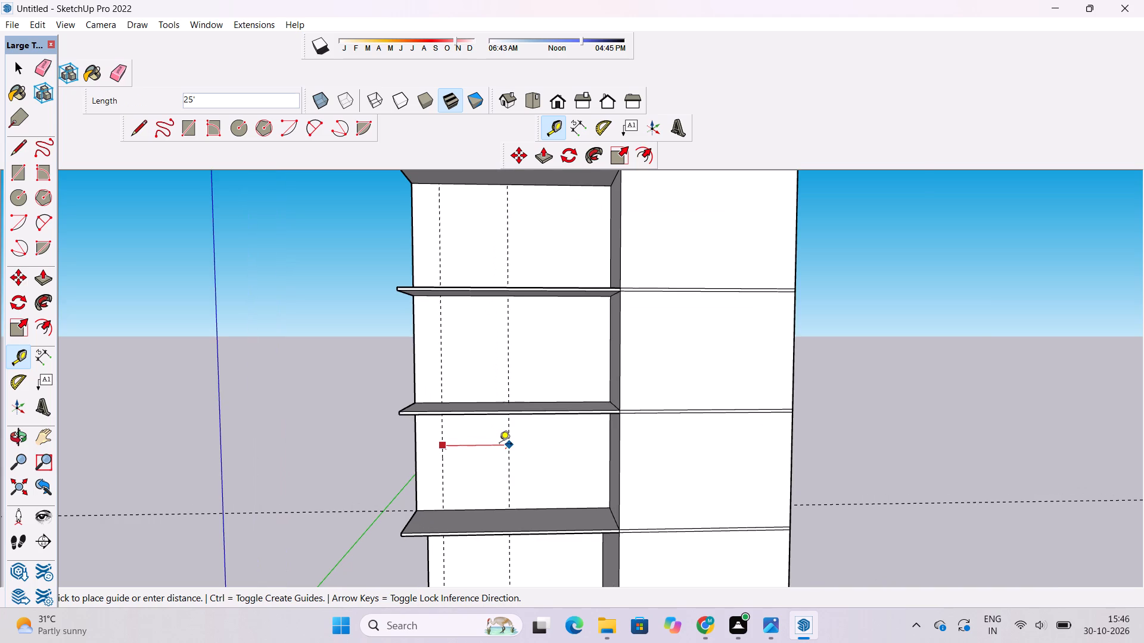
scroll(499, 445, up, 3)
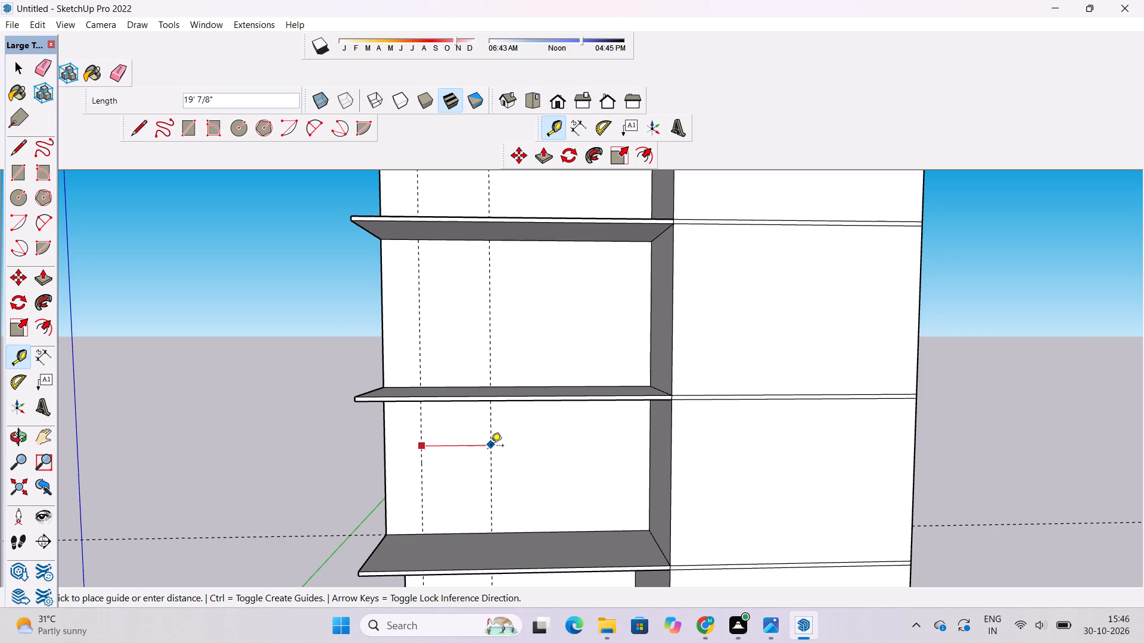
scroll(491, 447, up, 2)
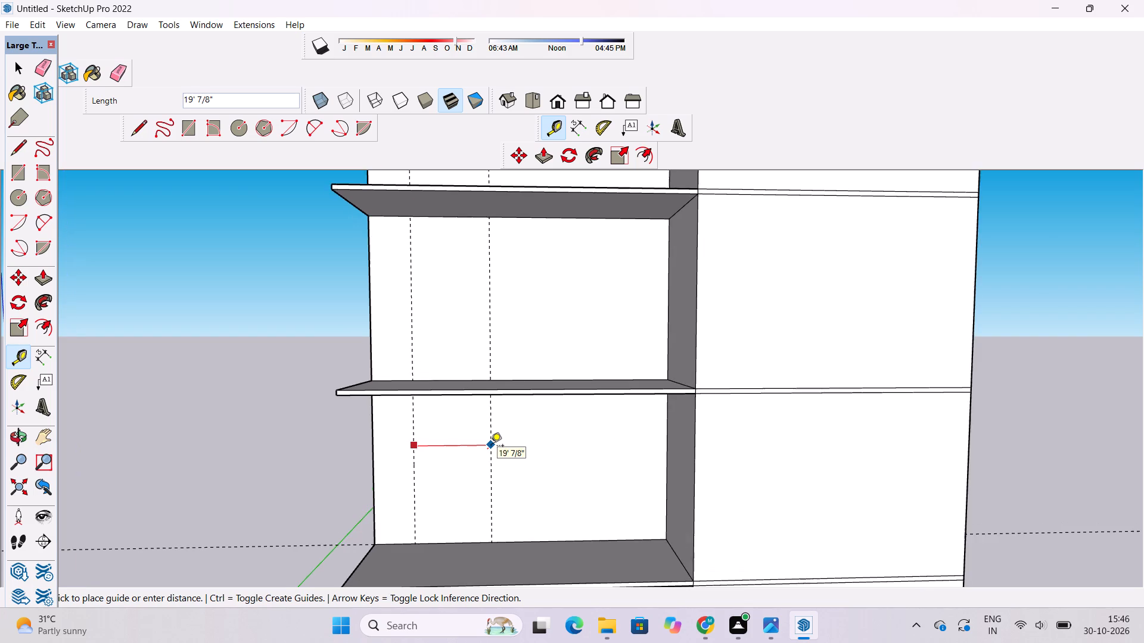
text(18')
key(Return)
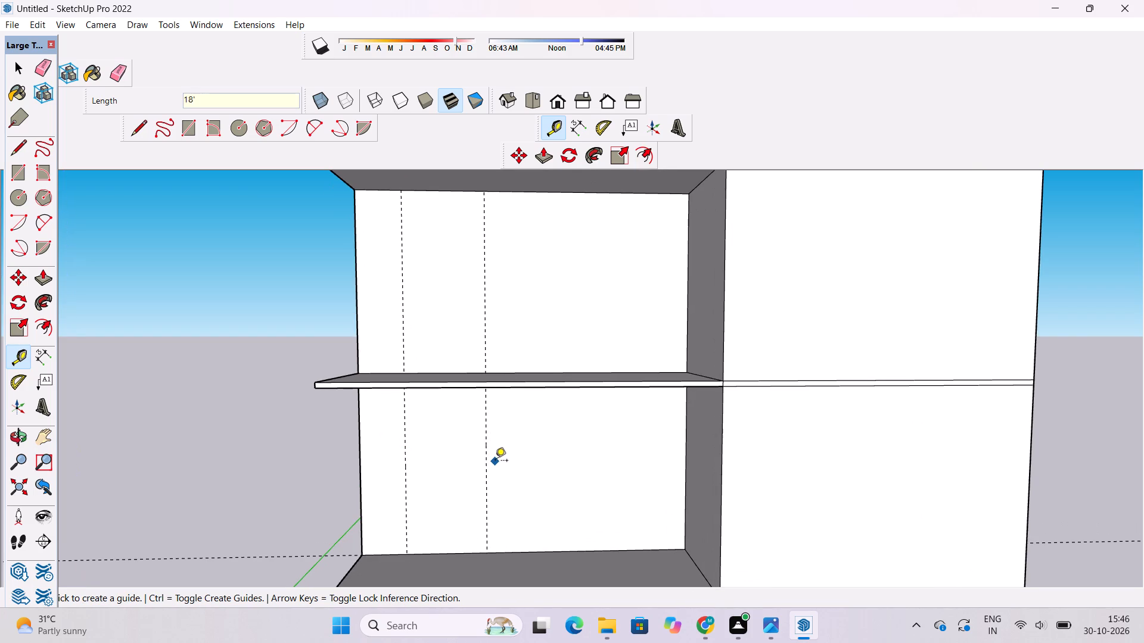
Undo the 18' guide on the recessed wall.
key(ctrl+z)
Place a second vertical guide on the recessed wall, 20' inward from the 10' guide.
click(402, 432)
text(20')
key(Return)
scroll(335, 457, down, 3)
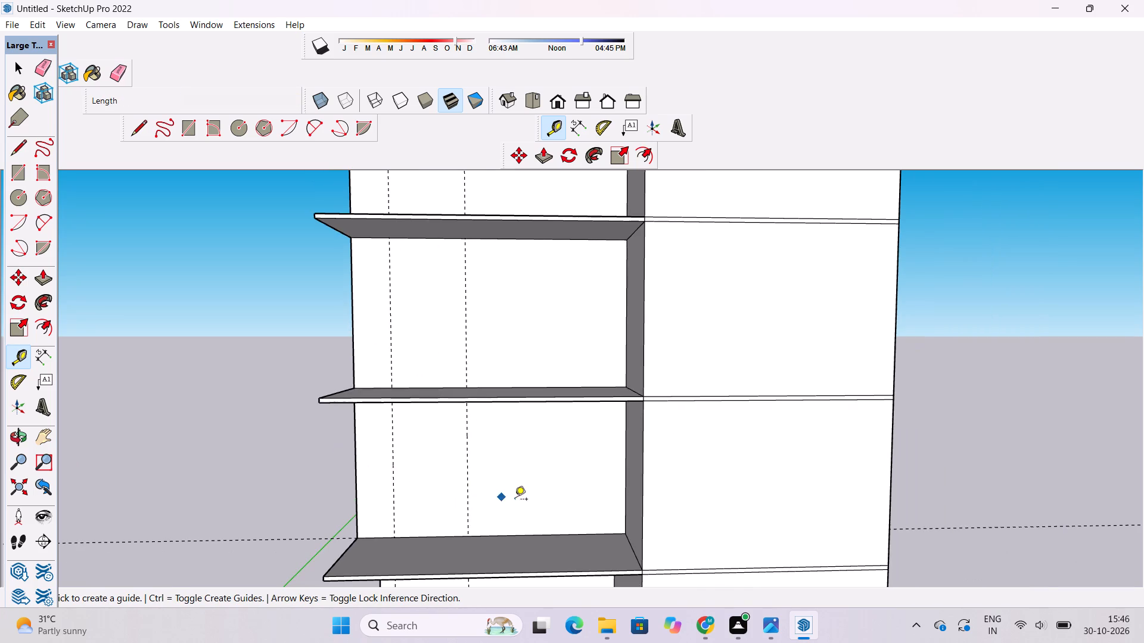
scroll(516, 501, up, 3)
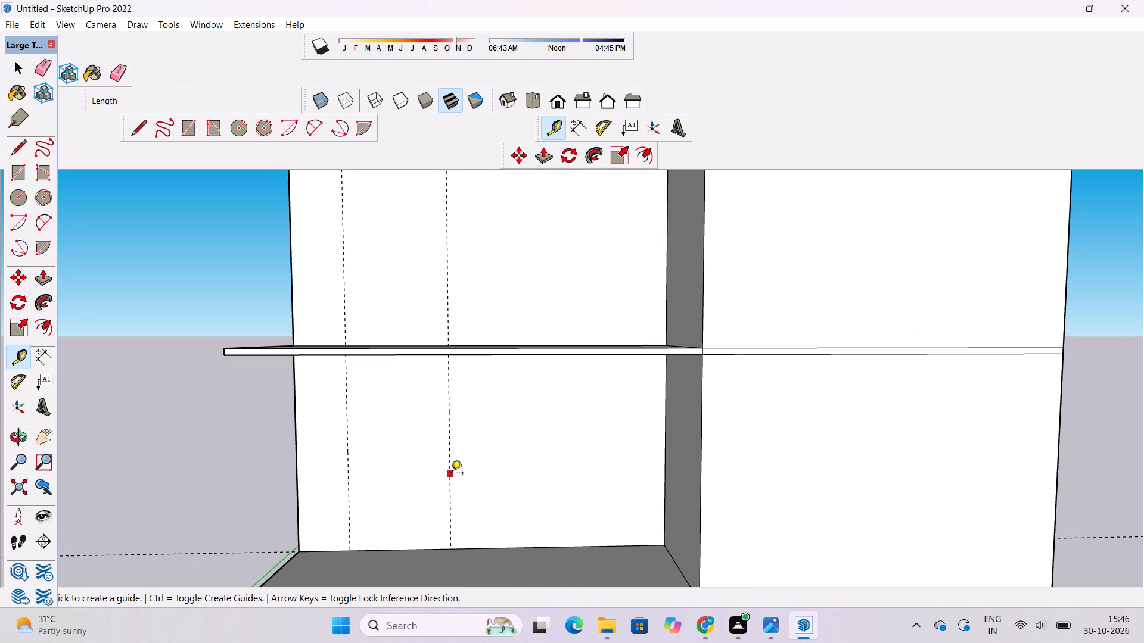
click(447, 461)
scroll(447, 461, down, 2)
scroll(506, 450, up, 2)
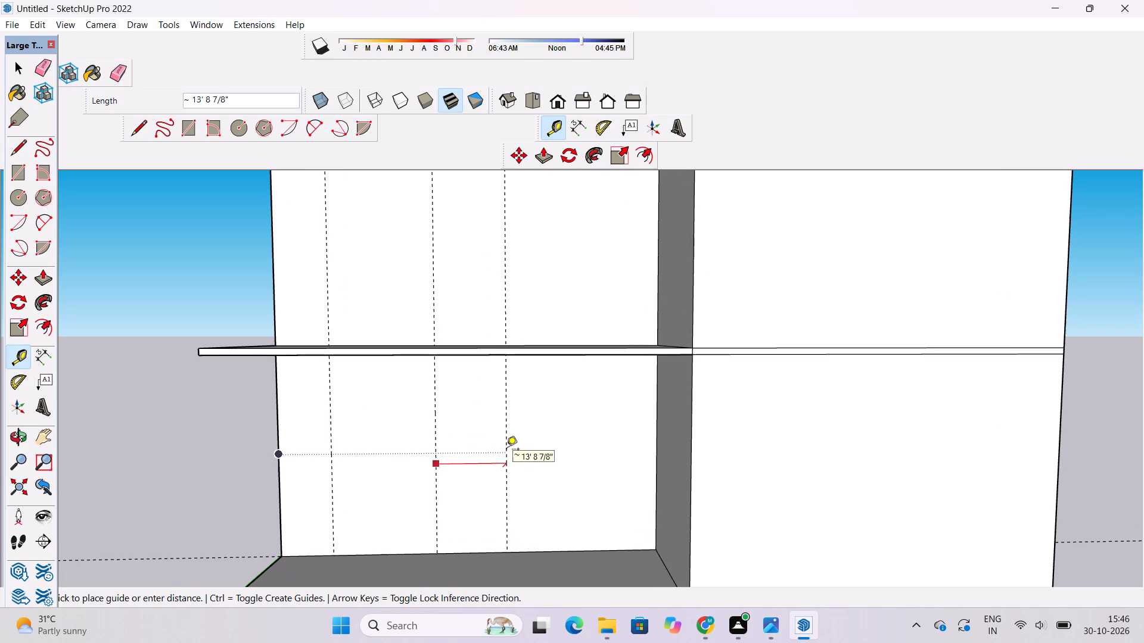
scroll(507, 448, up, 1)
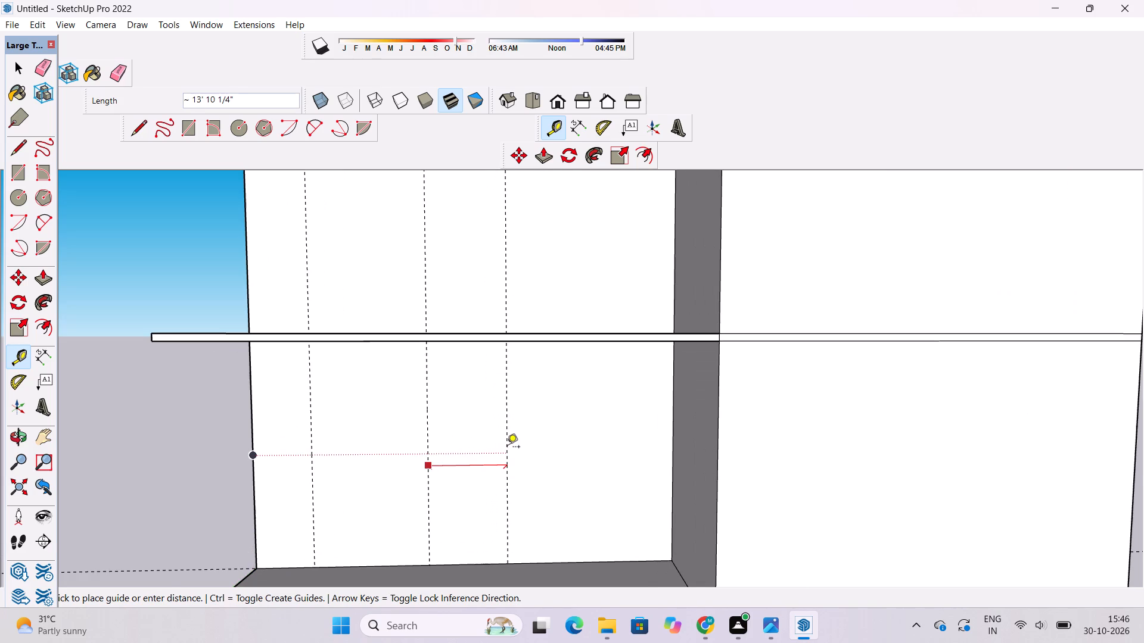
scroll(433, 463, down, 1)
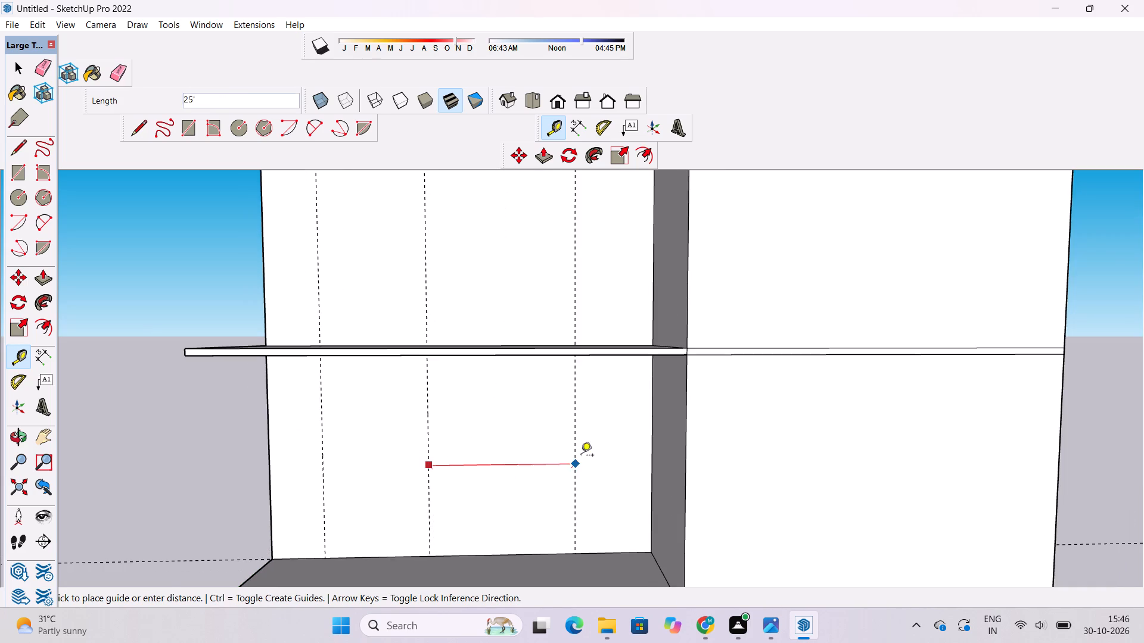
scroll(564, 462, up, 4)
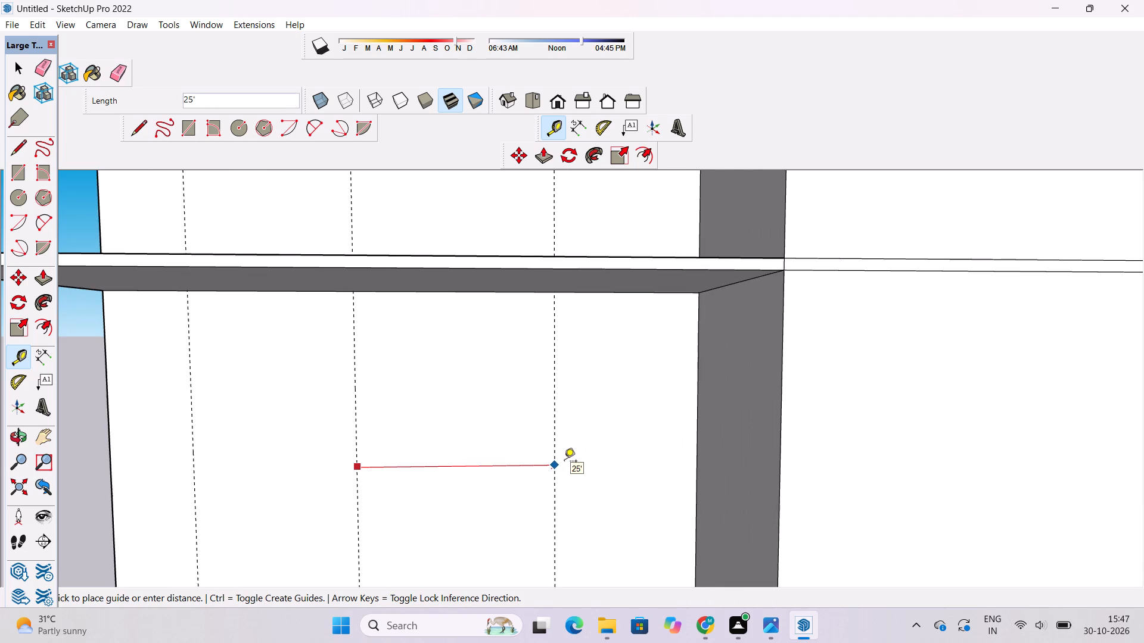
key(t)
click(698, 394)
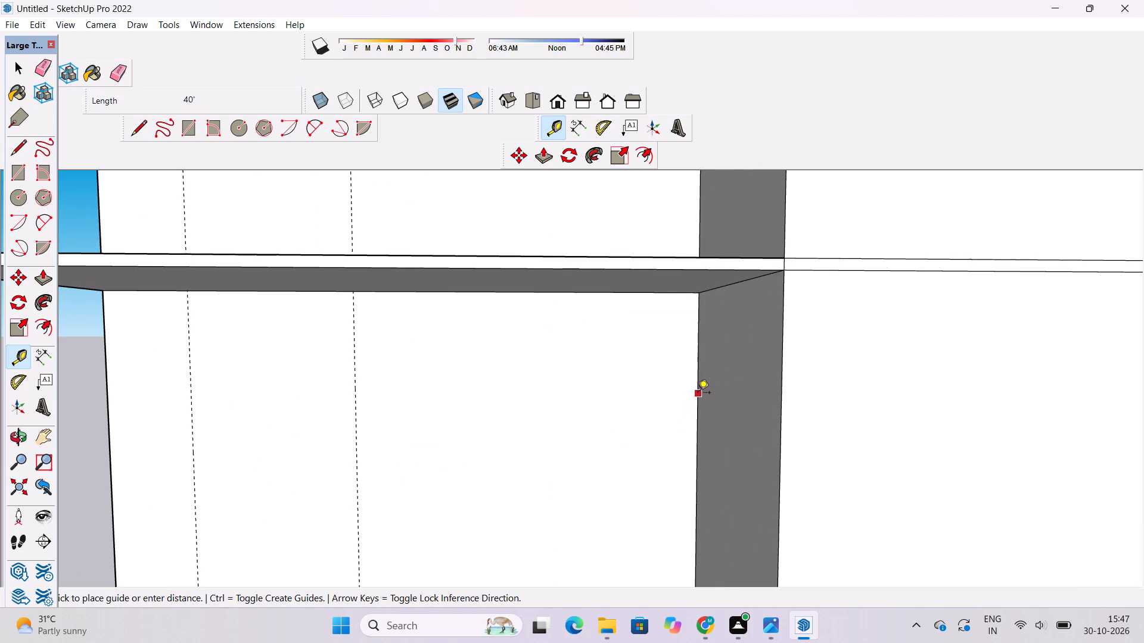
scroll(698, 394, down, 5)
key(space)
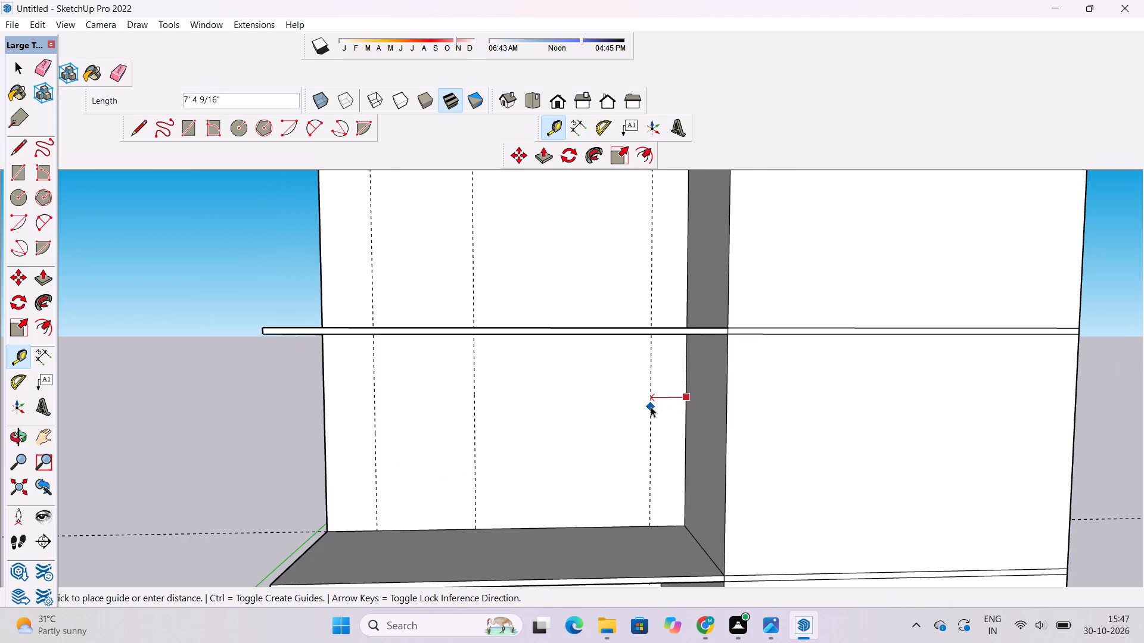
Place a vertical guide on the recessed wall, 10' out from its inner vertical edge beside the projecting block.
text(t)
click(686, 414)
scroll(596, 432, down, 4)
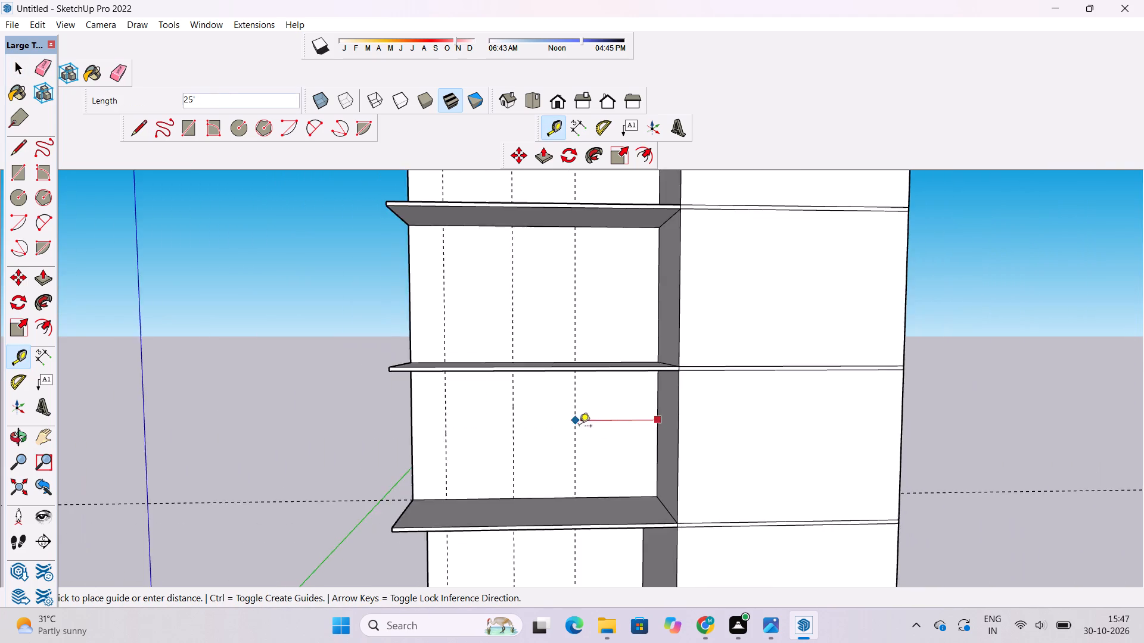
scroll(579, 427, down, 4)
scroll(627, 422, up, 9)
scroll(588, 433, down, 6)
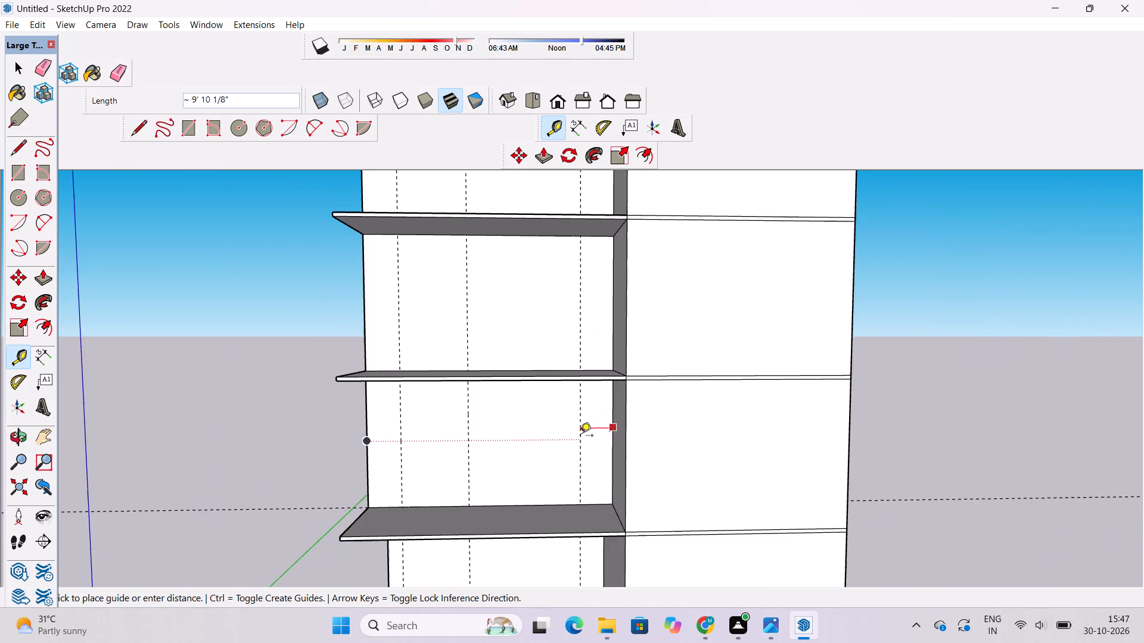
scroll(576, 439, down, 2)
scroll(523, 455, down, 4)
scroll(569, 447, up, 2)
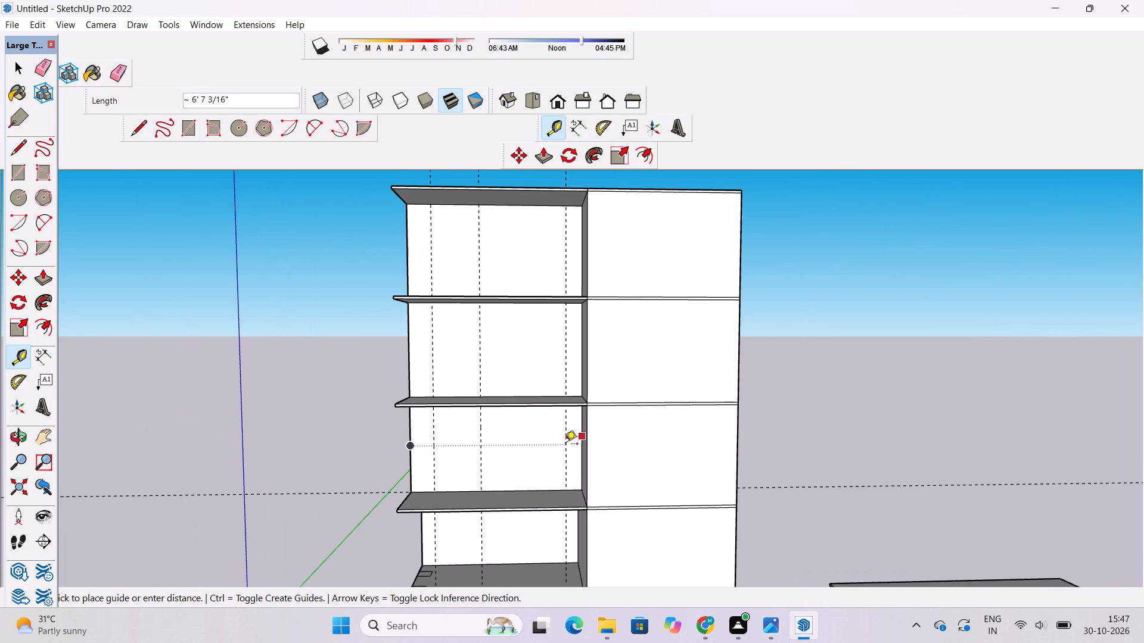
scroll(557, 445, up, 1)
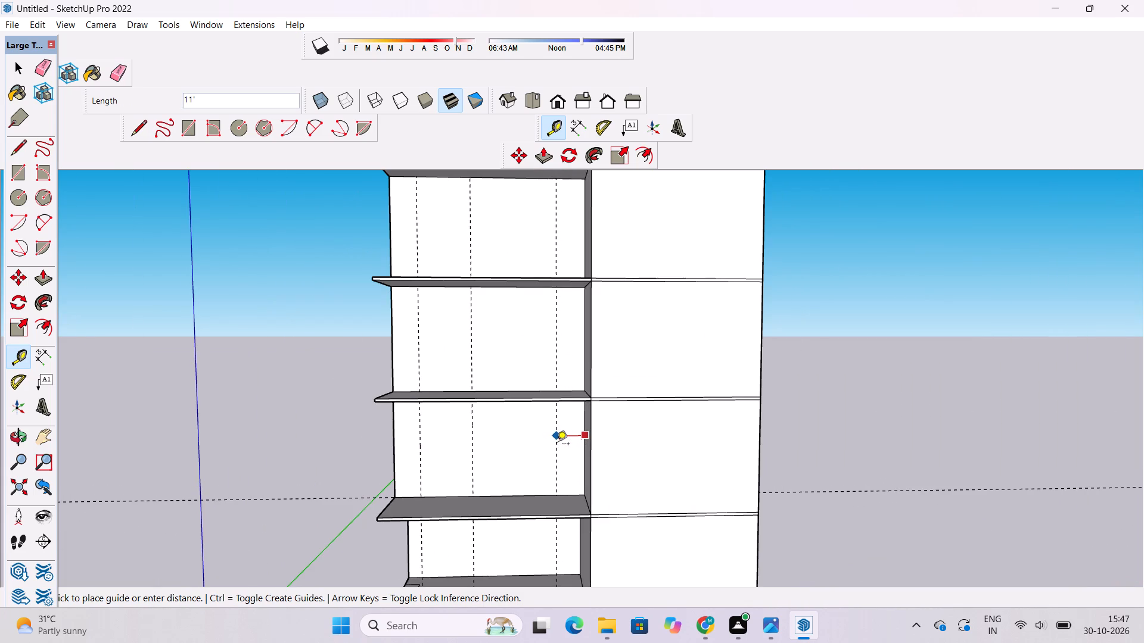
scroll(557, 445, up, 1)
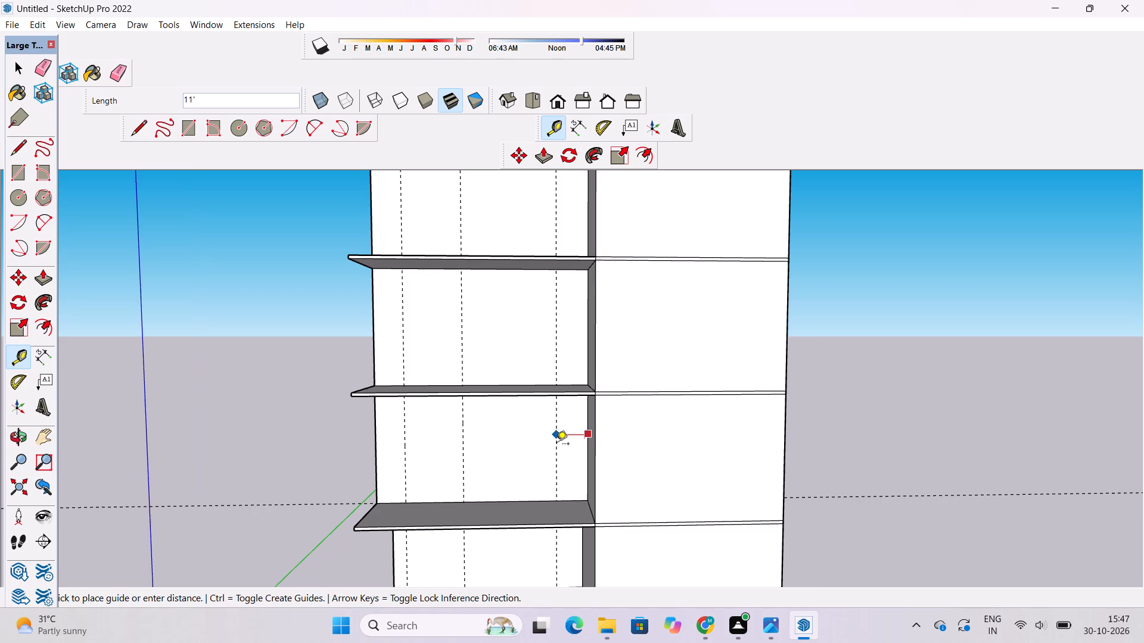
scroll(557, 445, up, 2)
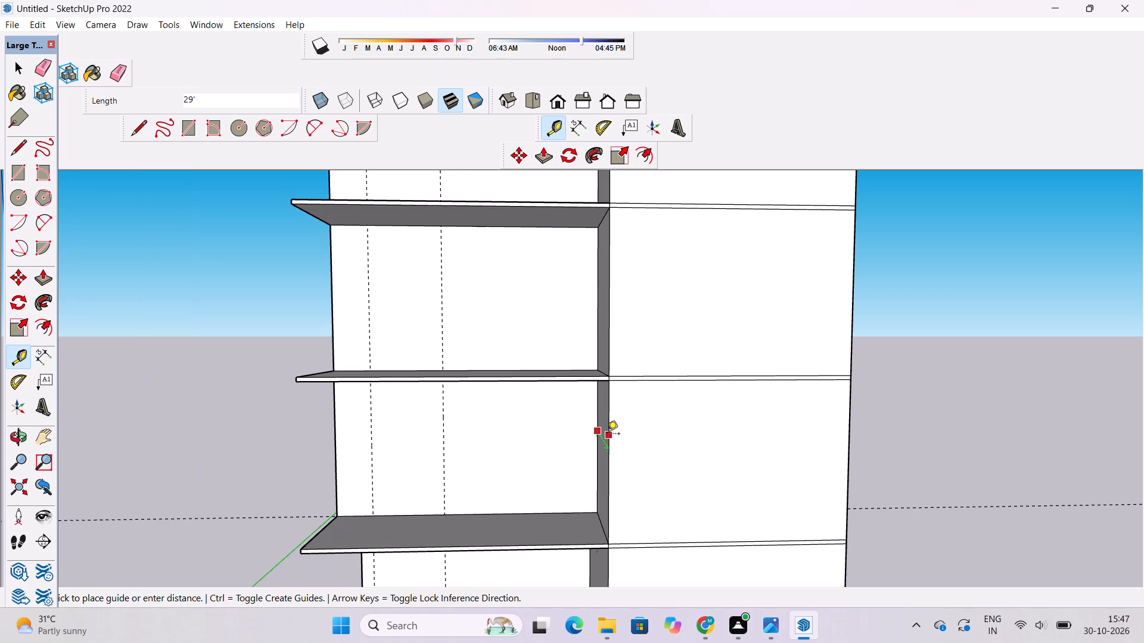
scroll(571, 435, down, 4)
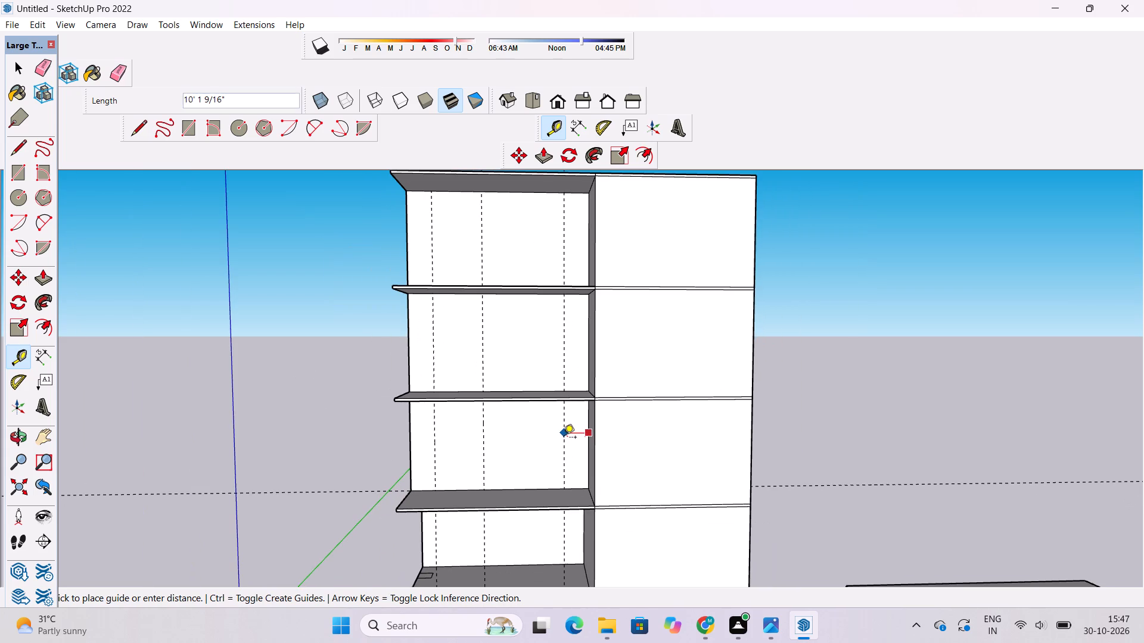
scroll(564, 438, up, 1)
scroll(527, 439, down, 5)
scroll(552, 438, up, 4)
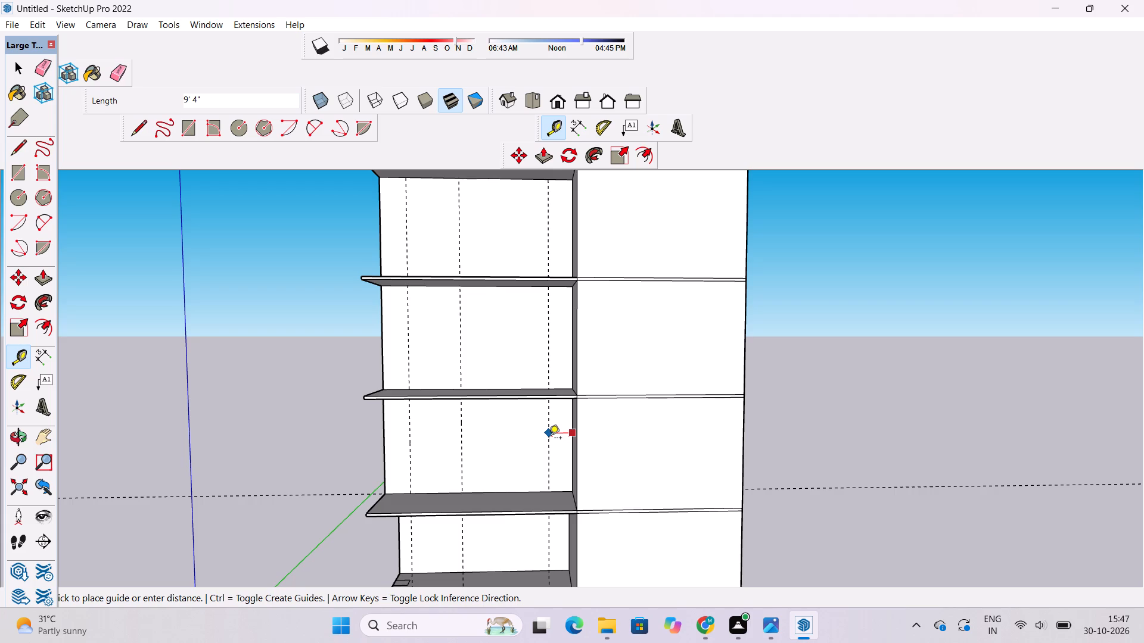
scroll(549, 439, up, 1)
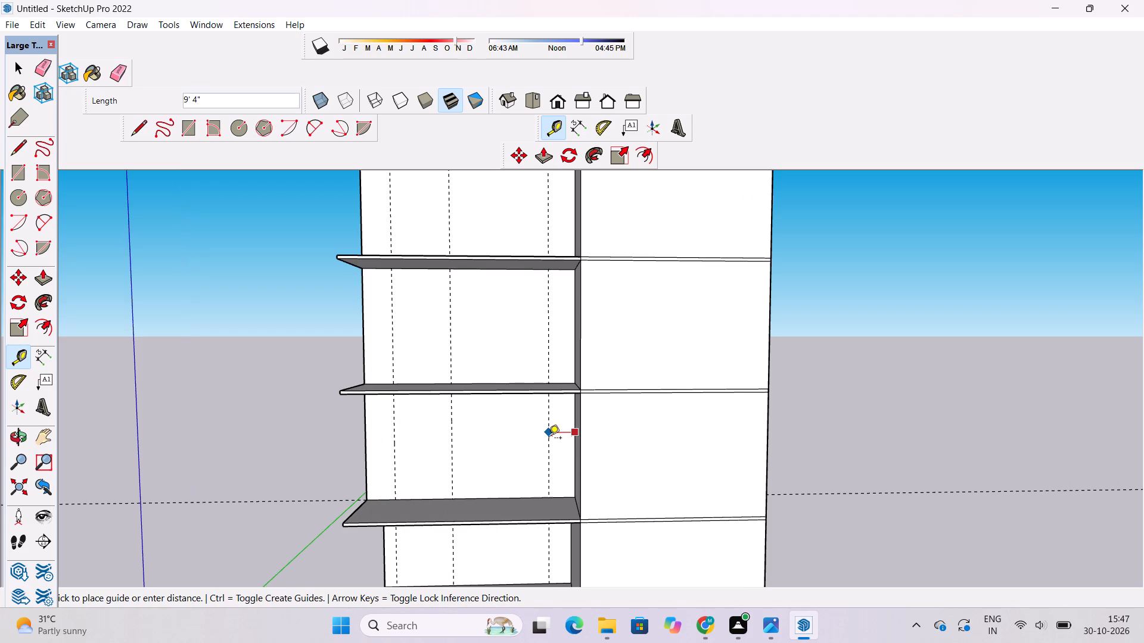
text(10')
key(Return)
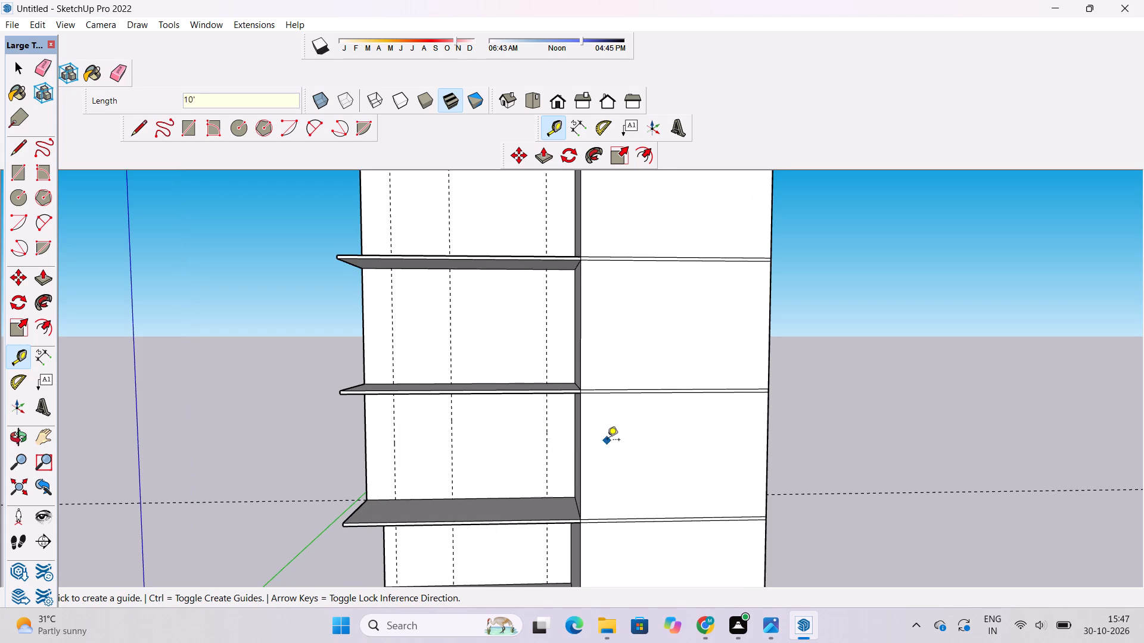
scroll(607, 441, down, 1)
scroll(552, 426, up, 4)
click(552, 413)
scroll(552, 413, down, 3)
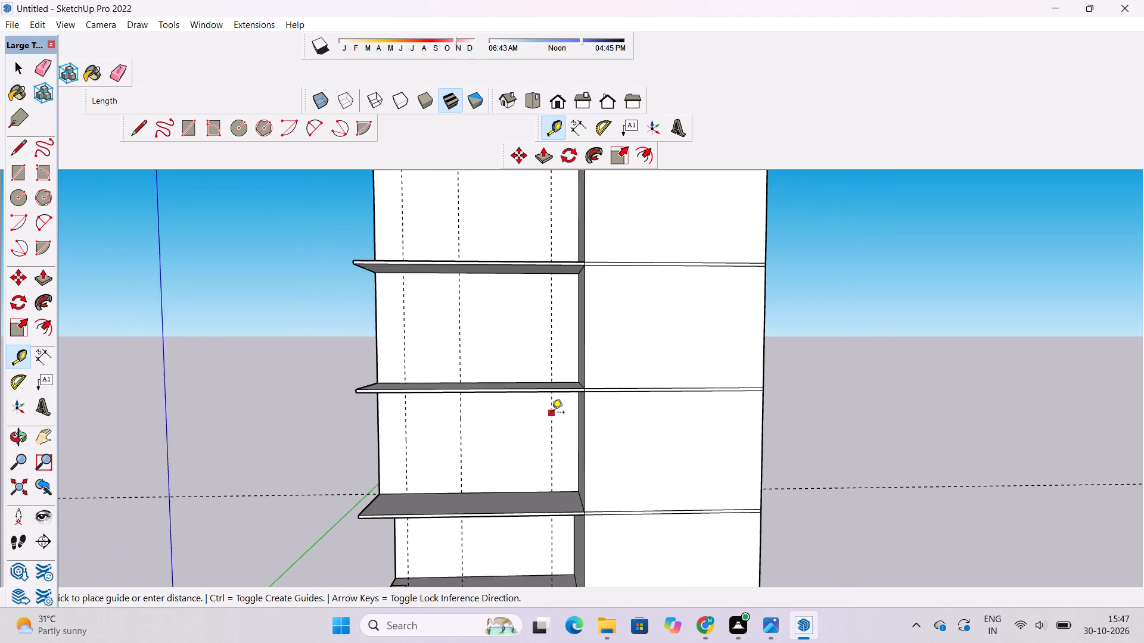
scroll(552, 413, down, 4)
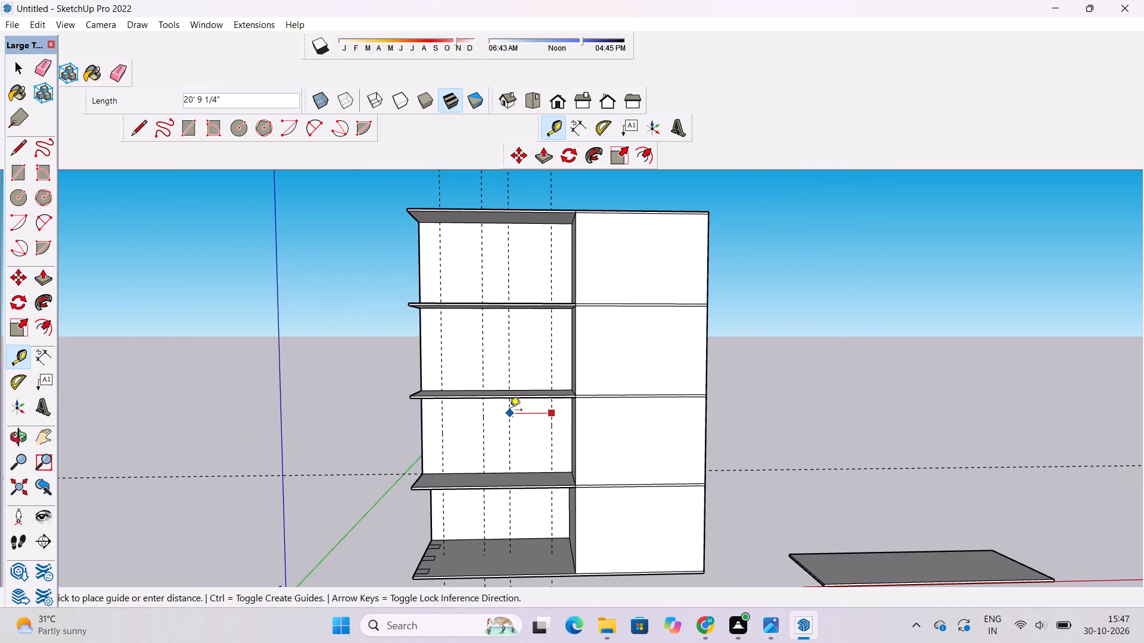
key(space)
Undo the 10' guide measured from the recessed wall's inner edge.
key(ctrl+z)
Place a vertical guide on the recessed wall, 8' out from its inner vertical edge beside the projecting block.
key(t)
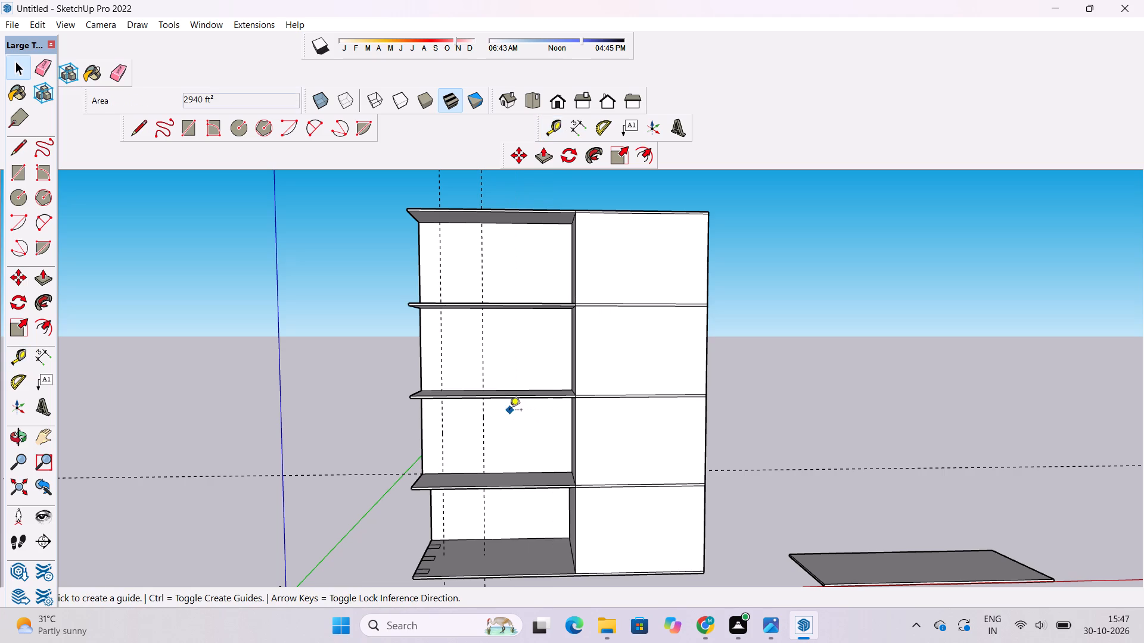
scroll(523, 433, up, 5)
scroll(596, 424, up, 4)
click(610, 401)
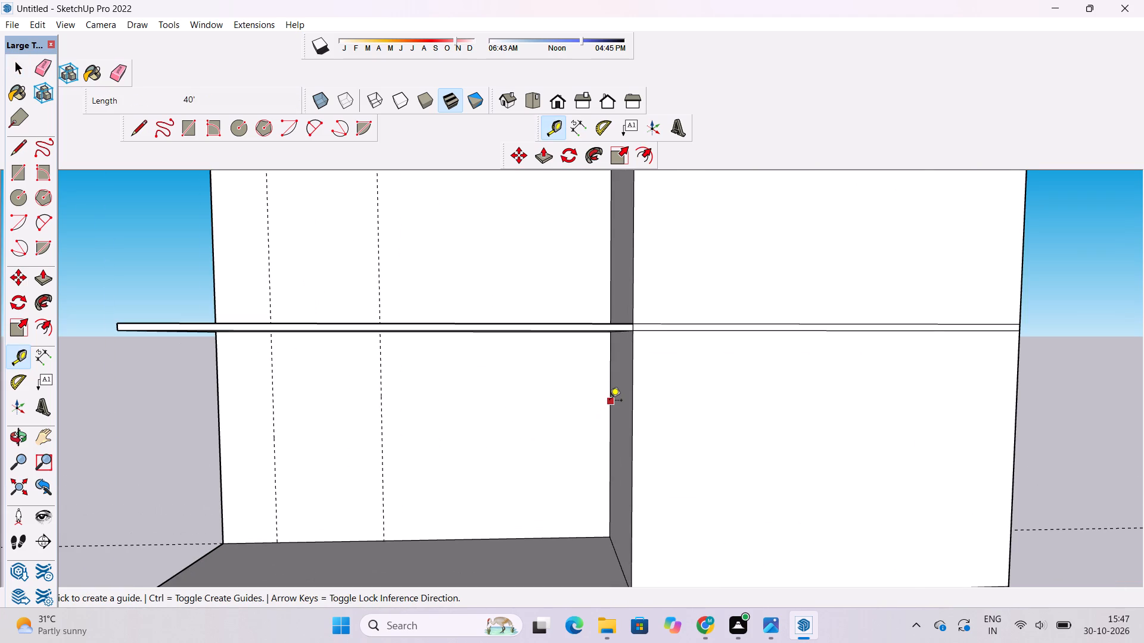
scroll(610, 401, down, 10)
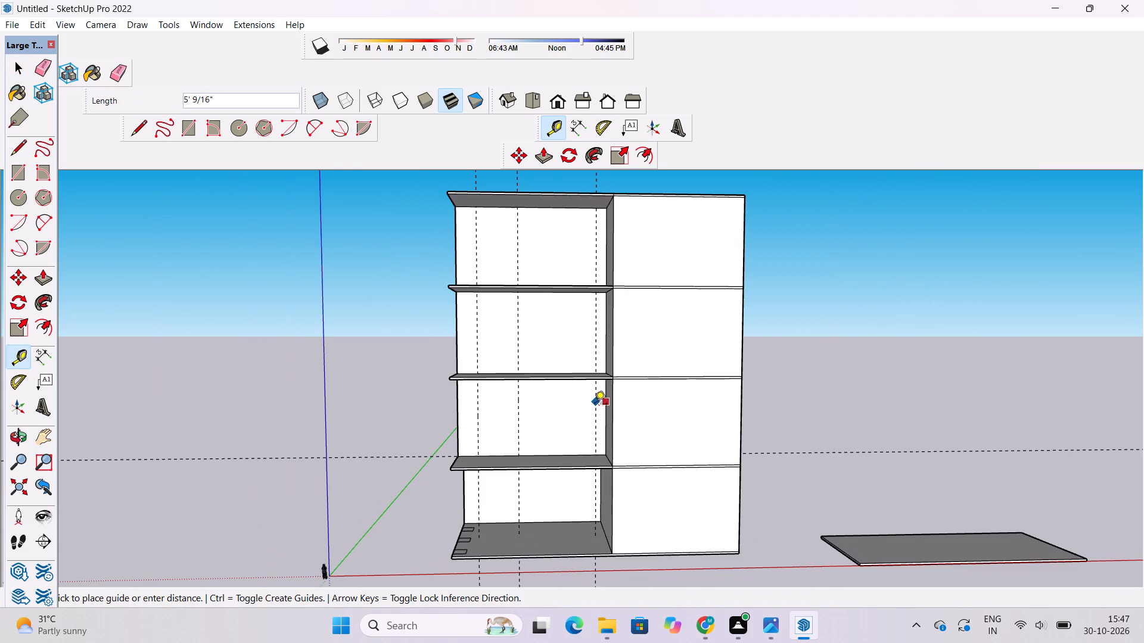
scroll(588, 408, up, 4)
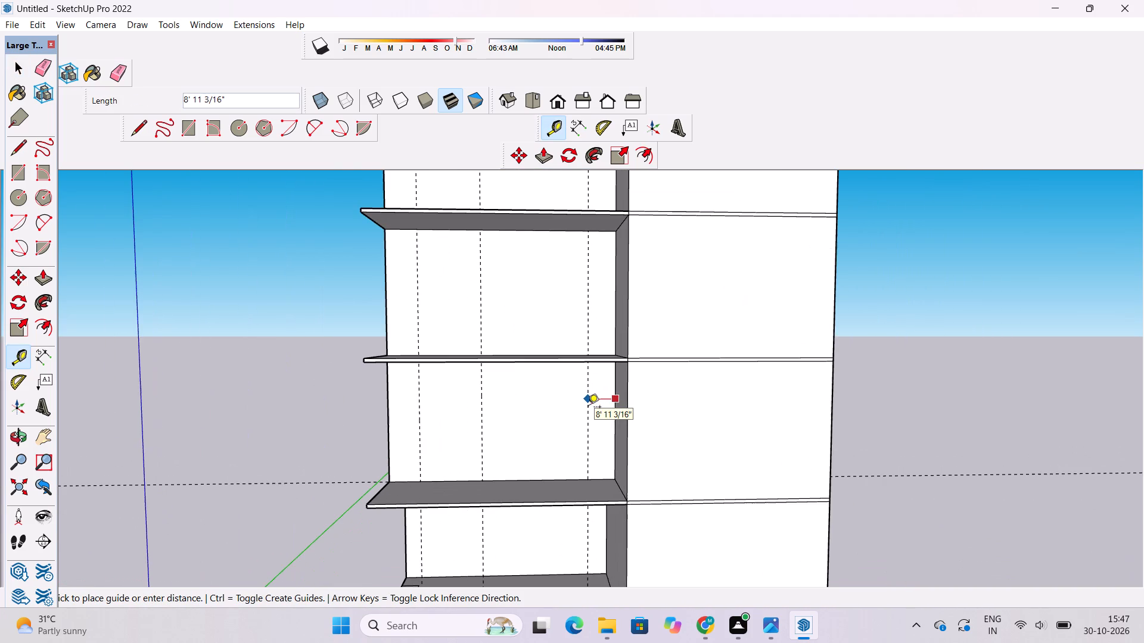
text(8')
key(Return)
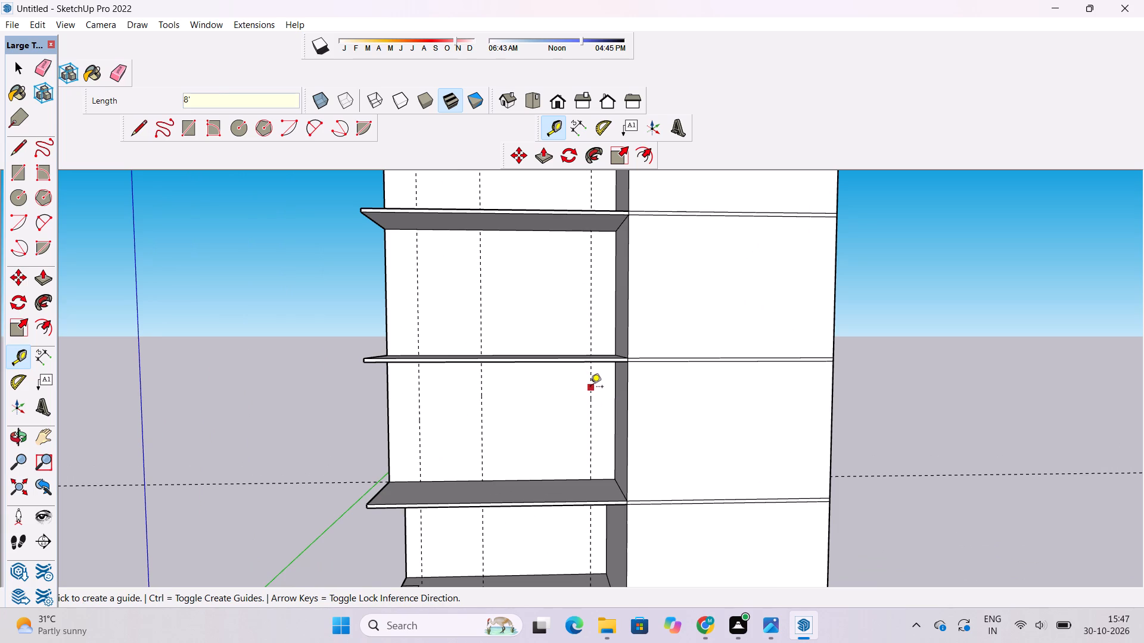
Place another vertical guide on the recessed wall, 25' from the 8' guide toward the wall's outer edge.
click(590, 388)
scroll(590, 388, down, 3)
scroll(539, 386, up, 1)
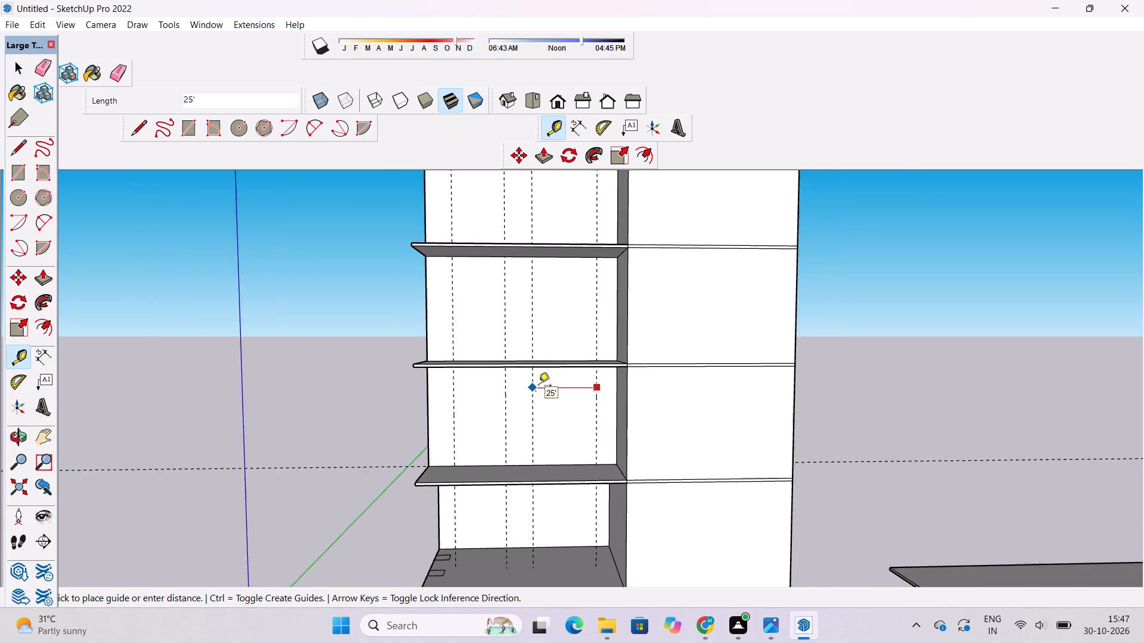
scroll(539, 386, up, 2)
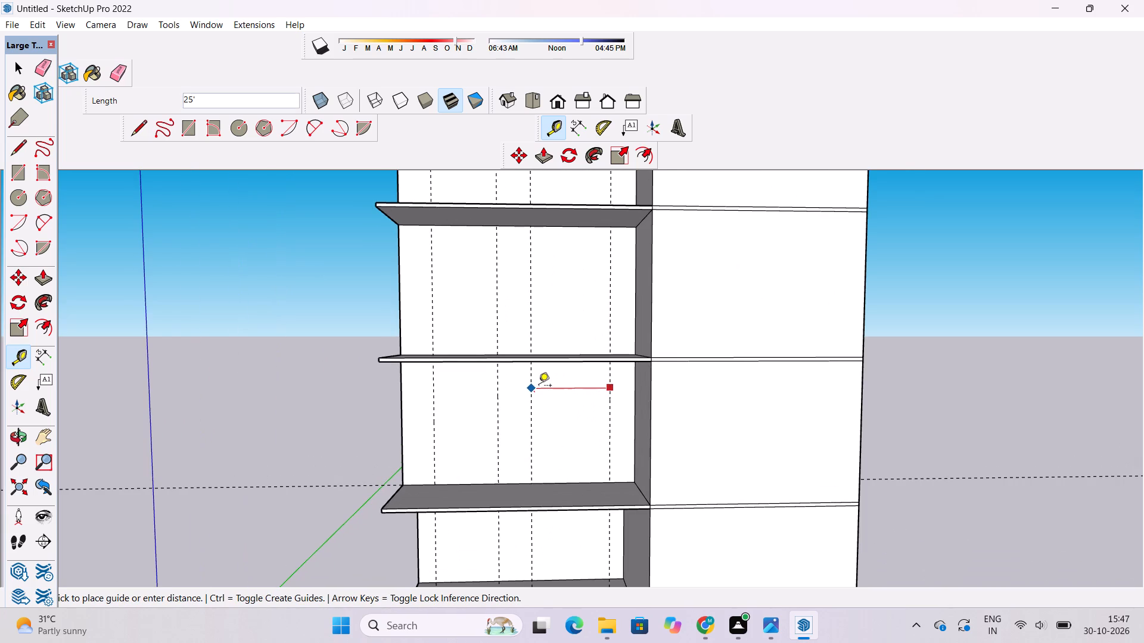
click(539, 386)
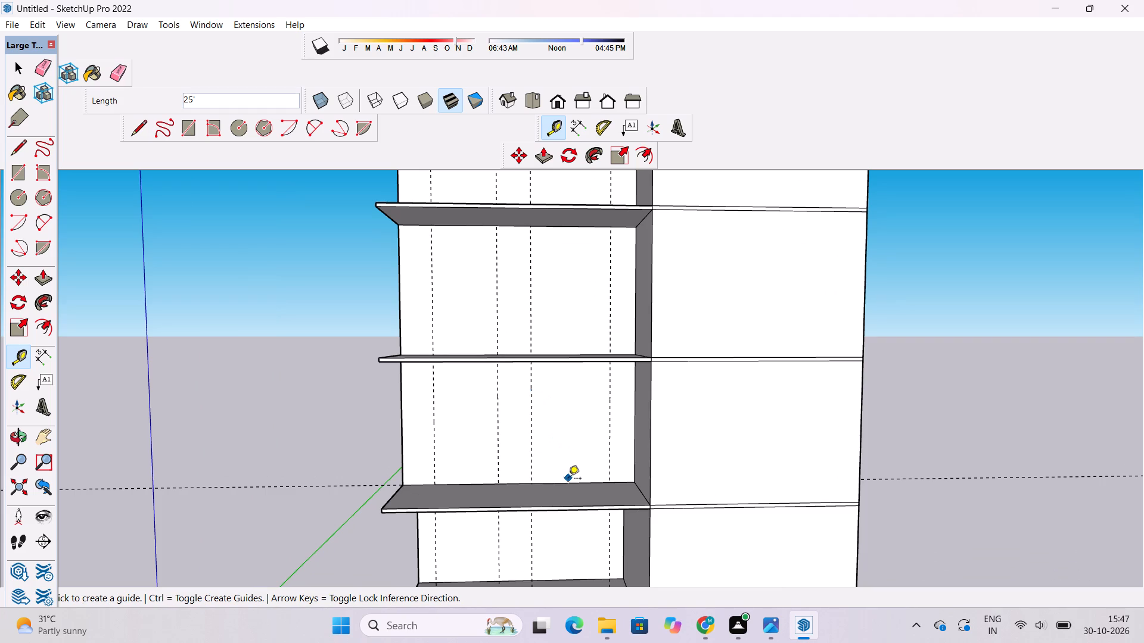
Place a horizontal guide on the second level's recessed wall, 14' above its floor slab edge.
click(569, 481)
scroll(569, 481, up, 2)
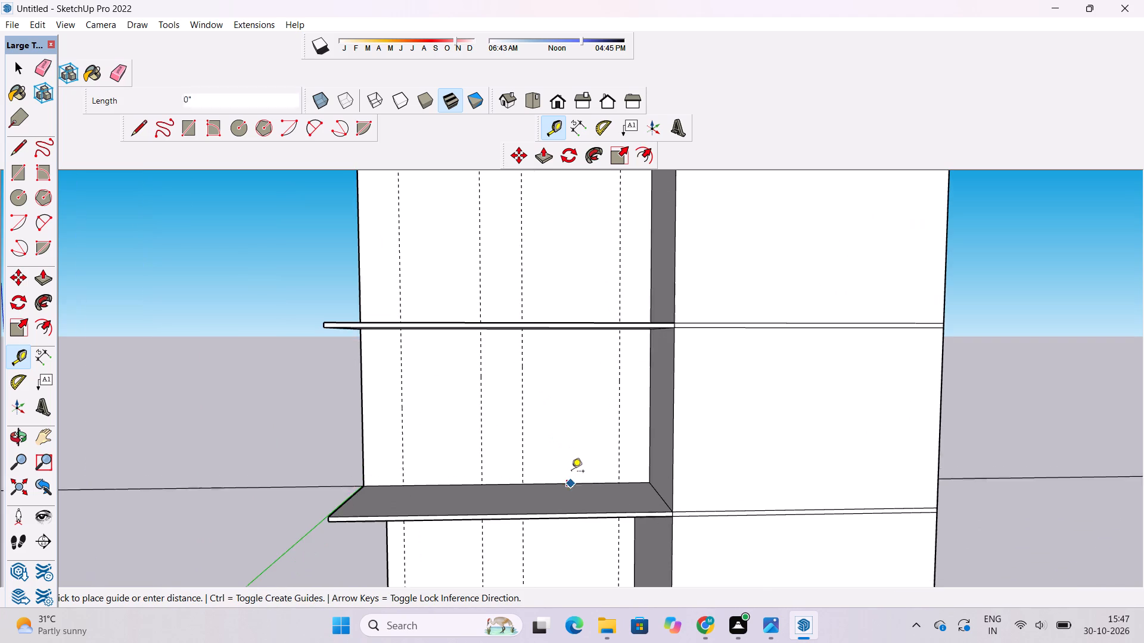
scroll(573, 460, down, 1)
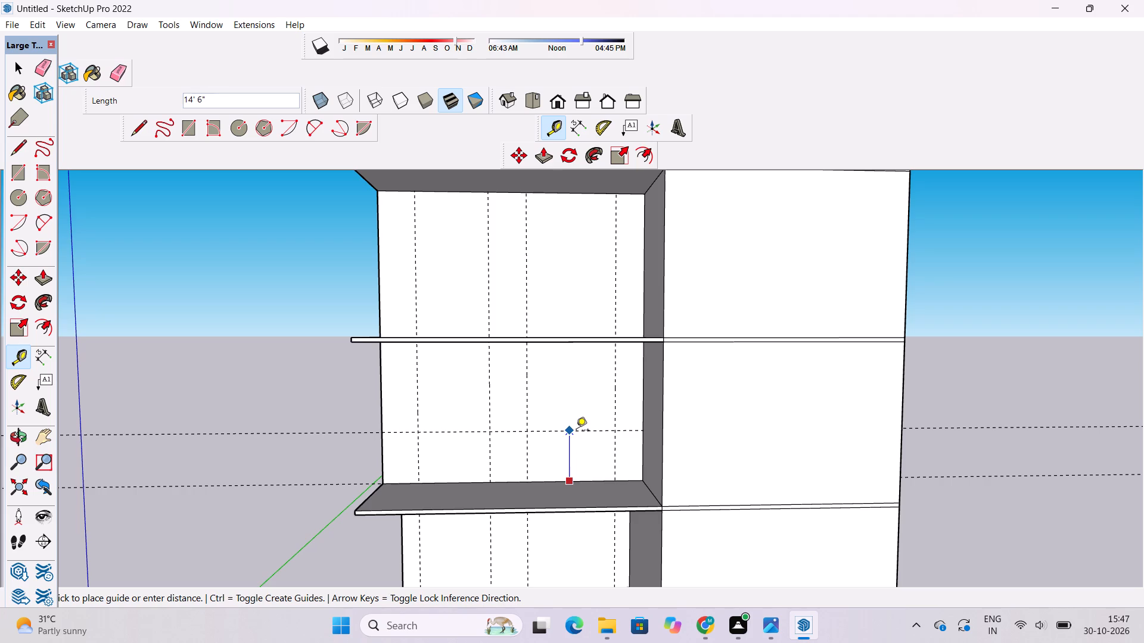
text(14')
key(Return)
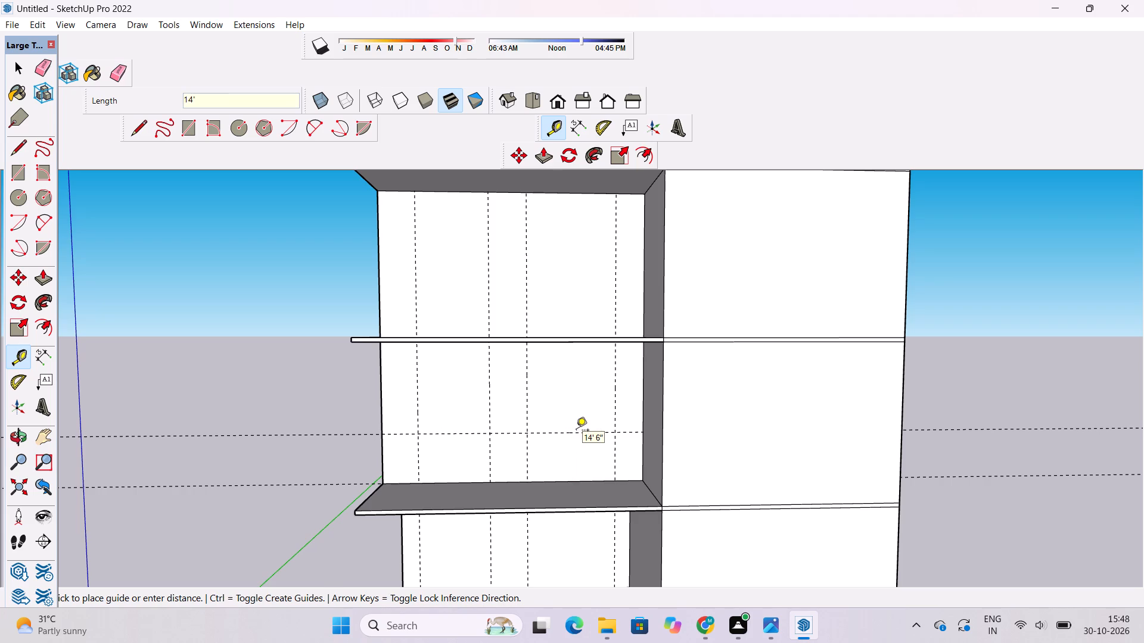
Place a second horizontal guide on the recessed wall, about 20' 7 1/2" above the 14' guide.
click(604, 433)
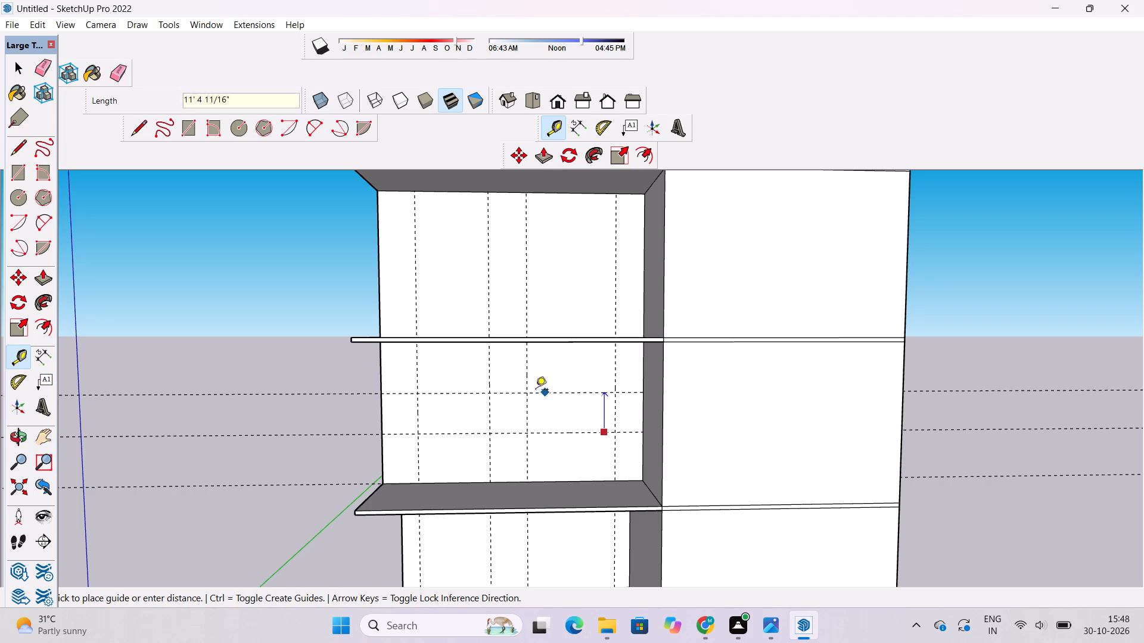
scroll(517, 383, up, 7)
scroll(554, 337, down, 1)
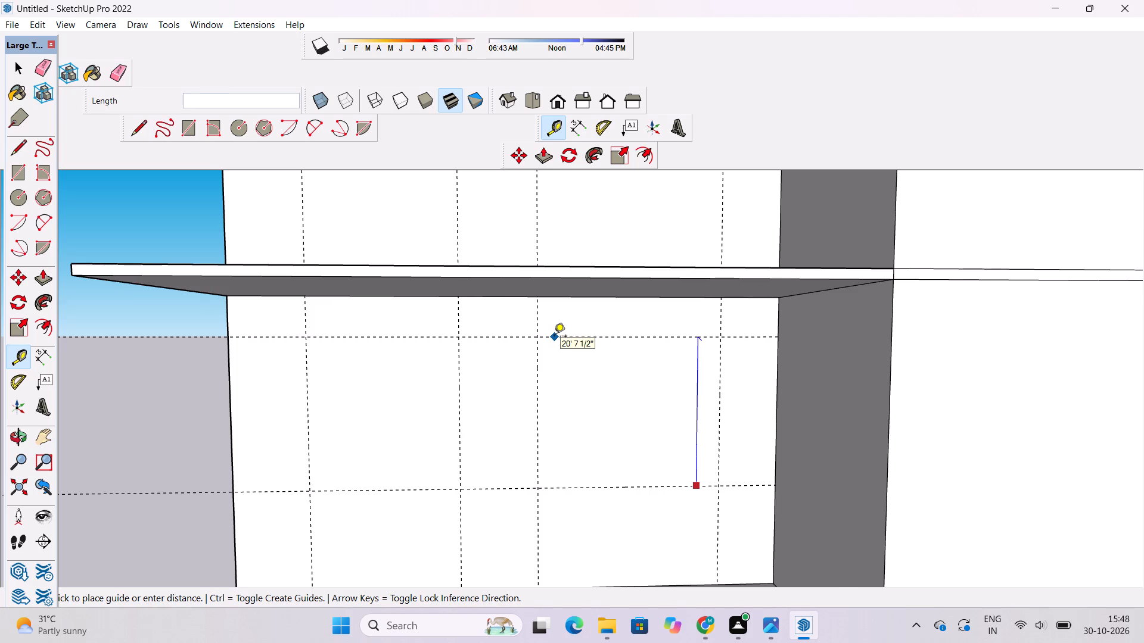
click(554, 337)
Replace the vertical guide nearest the projecting block with a new one about 4' 4 3/4" farther from the block, erasing the original.
scroll(541, 352, down, 8)
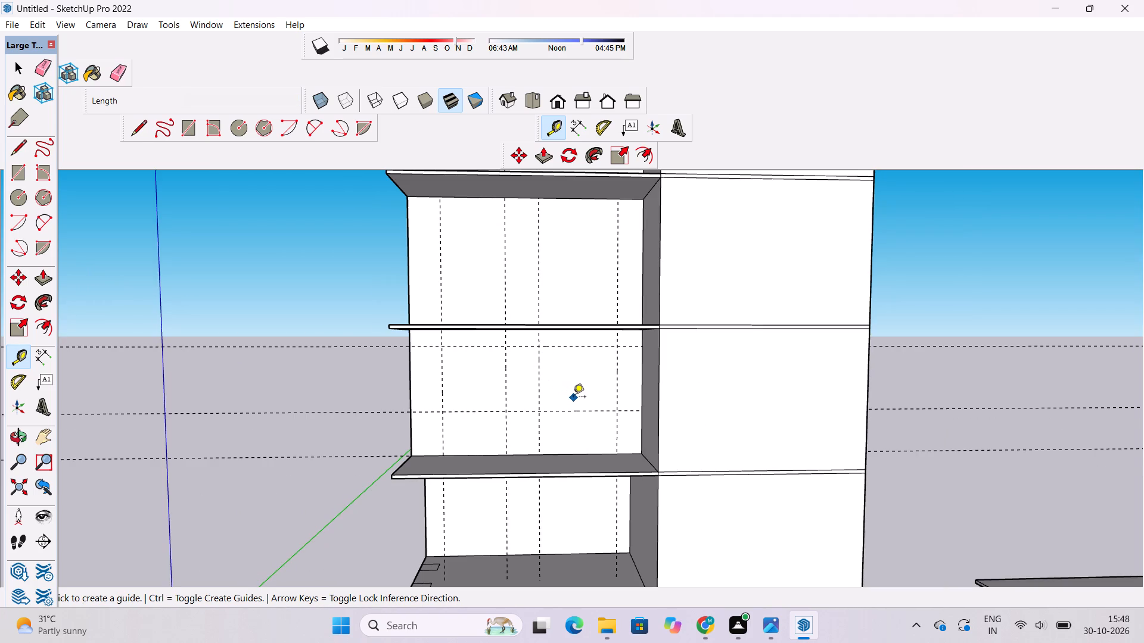
click(614, 373)
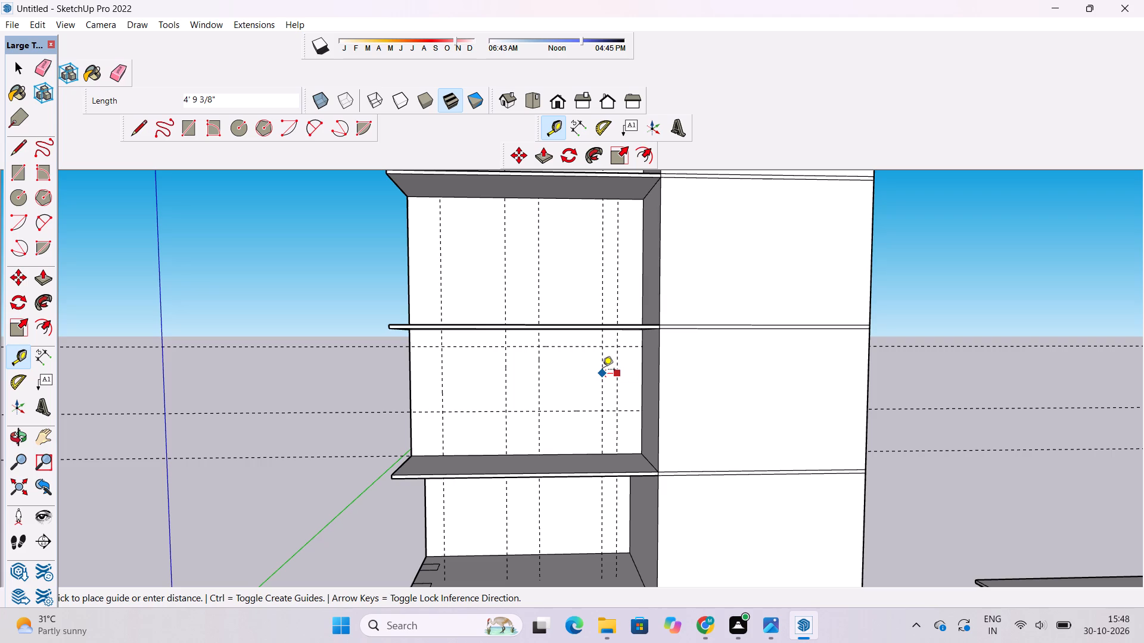
click(604, 370)
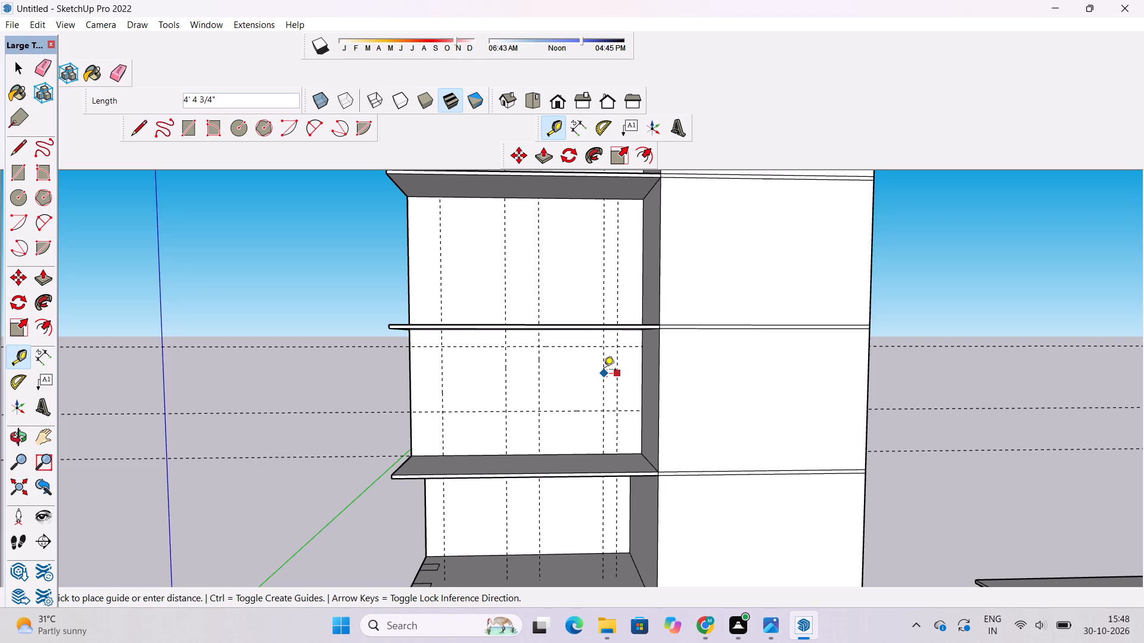
key(e)
click(617, 386)
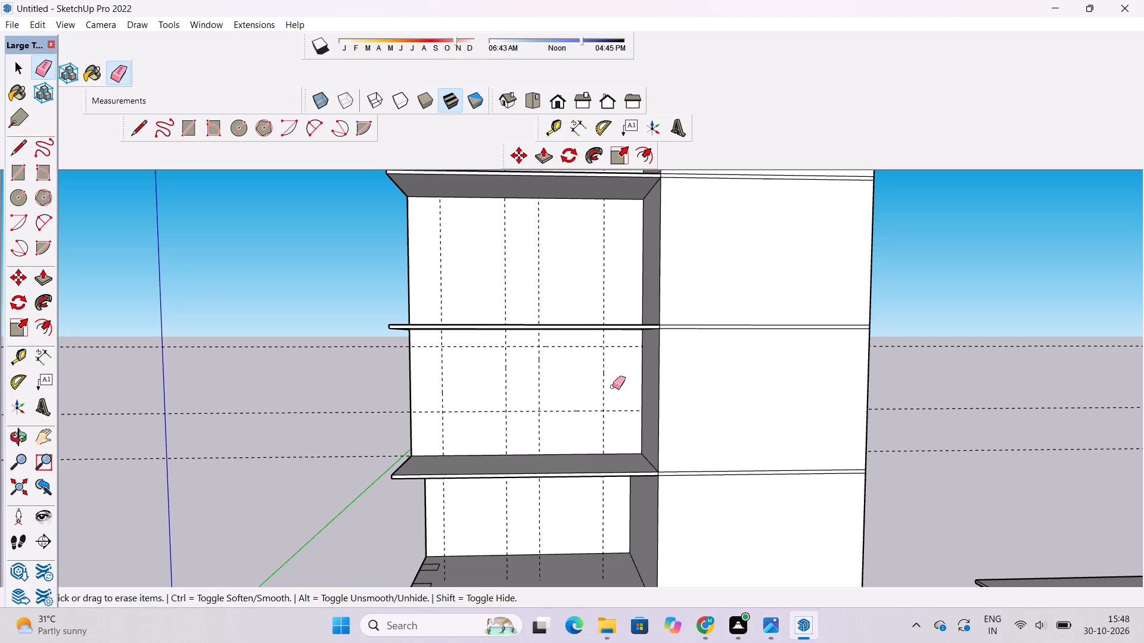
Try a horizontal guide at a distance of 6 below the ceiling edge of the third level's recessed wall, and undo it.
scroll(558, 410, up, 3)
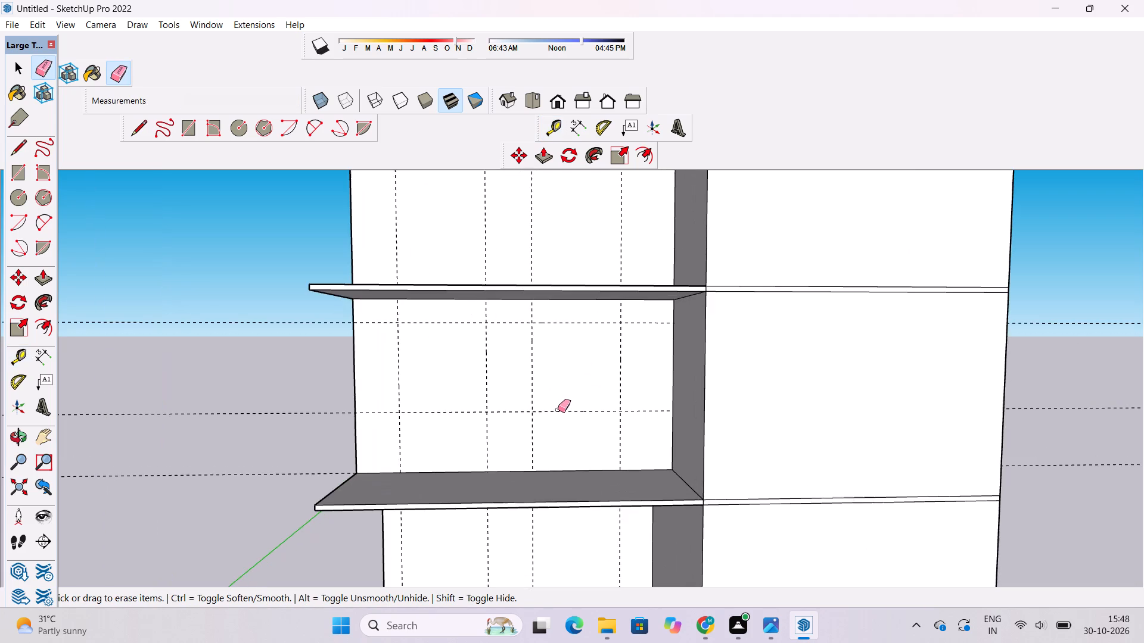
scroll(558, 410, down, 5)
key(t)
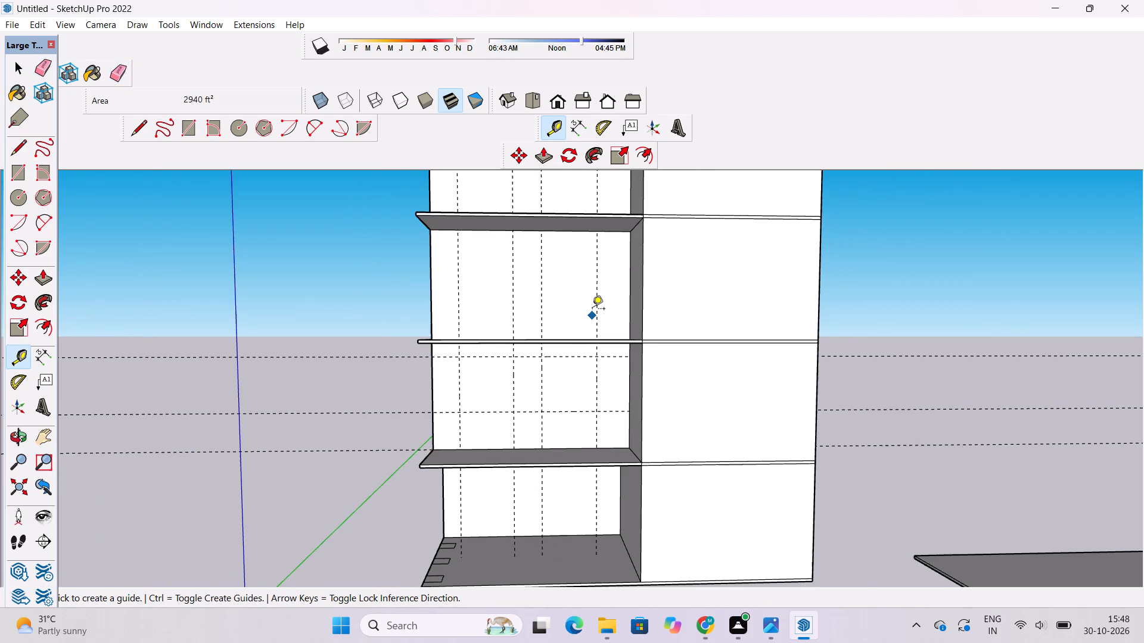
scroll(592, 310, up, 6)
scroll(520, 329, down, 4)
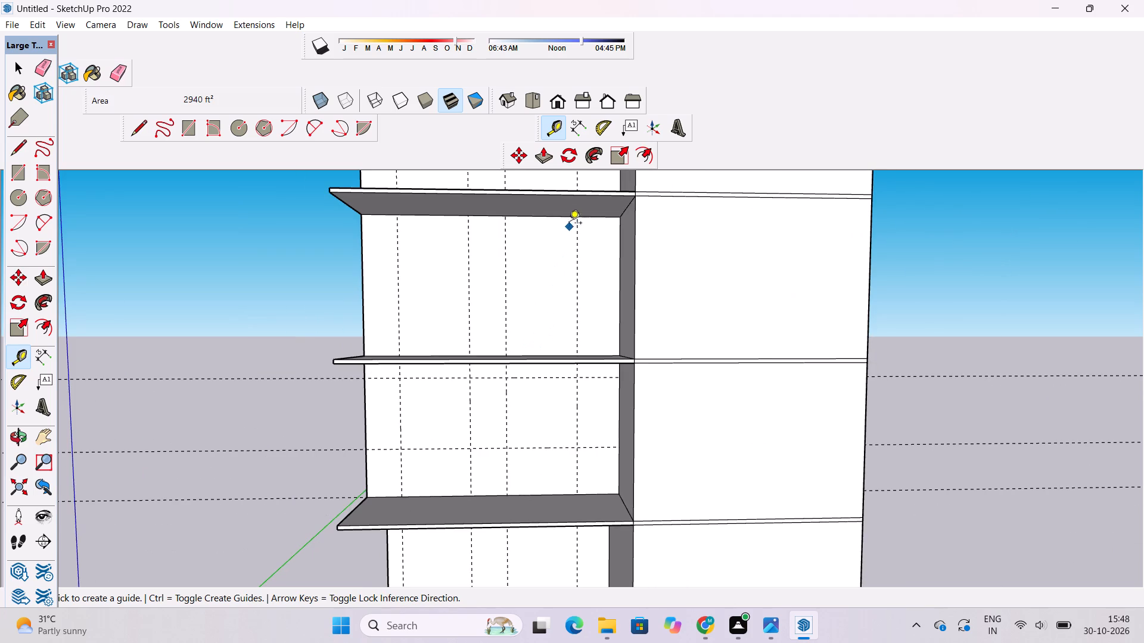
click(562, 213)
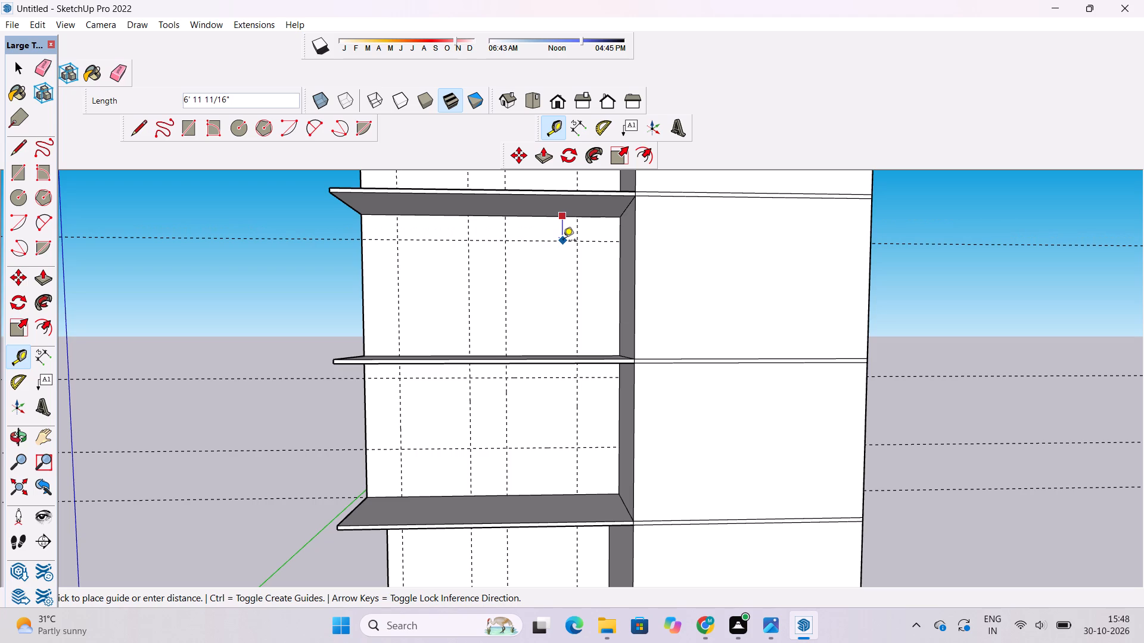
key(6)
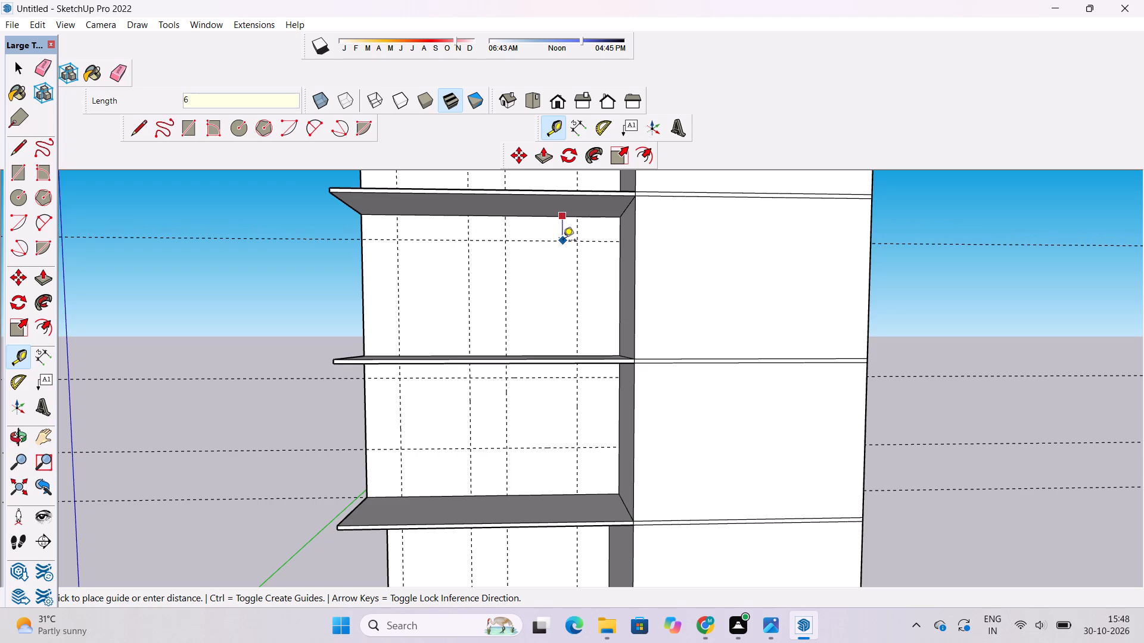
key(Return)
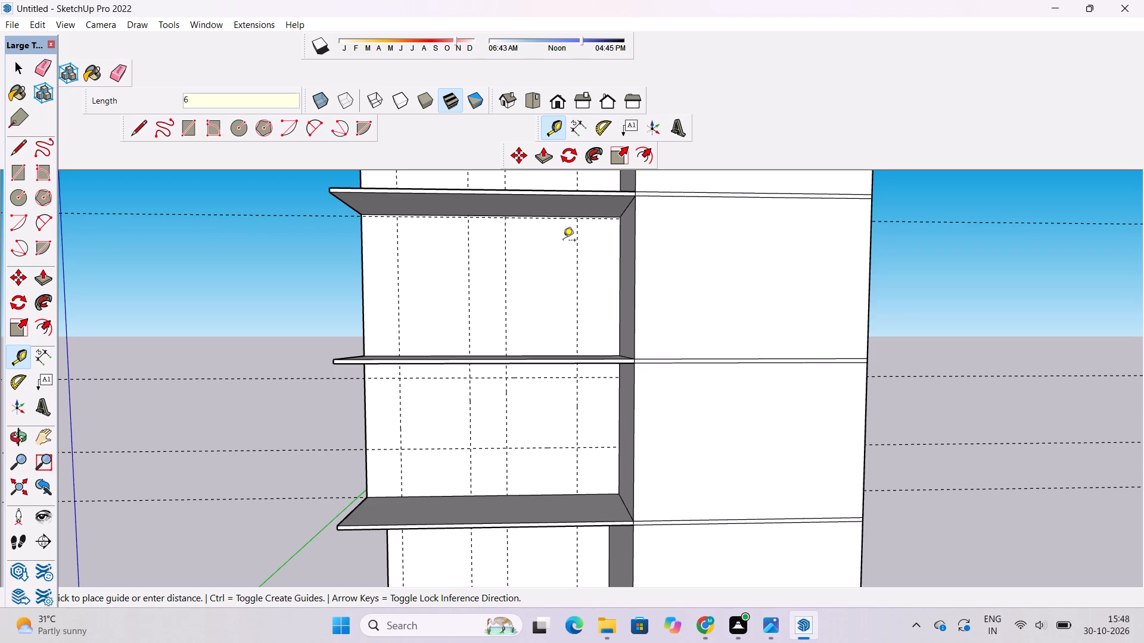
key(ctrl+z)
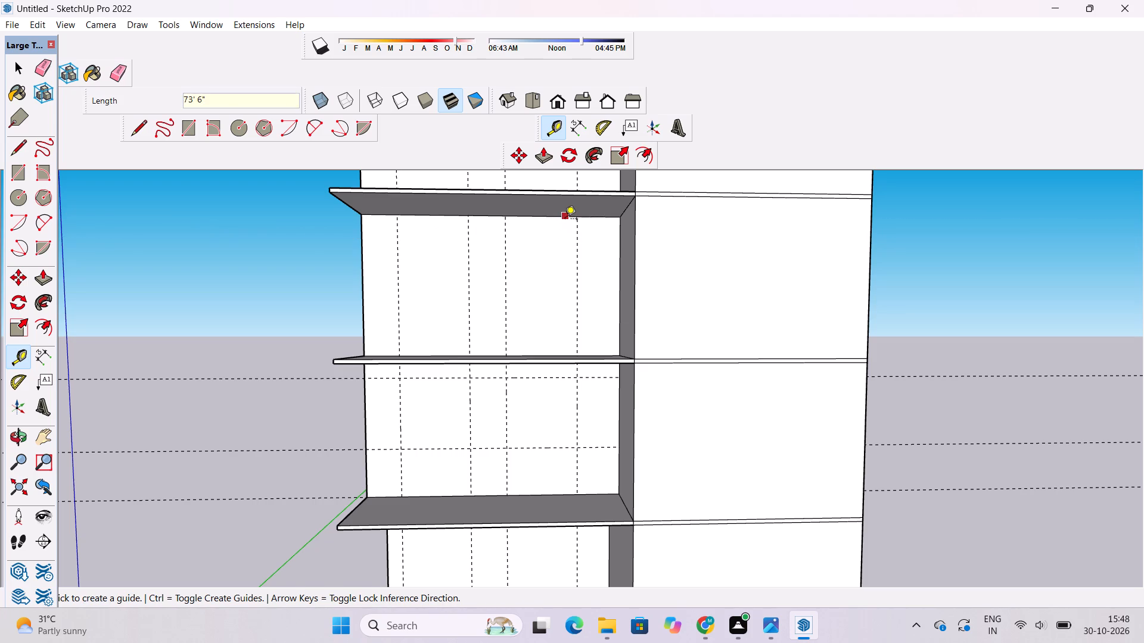
Place a horizontal guide on the third level's recessed wall, 6' below its ceiling edge.
click(565, 220)
text(6')
key(Return)
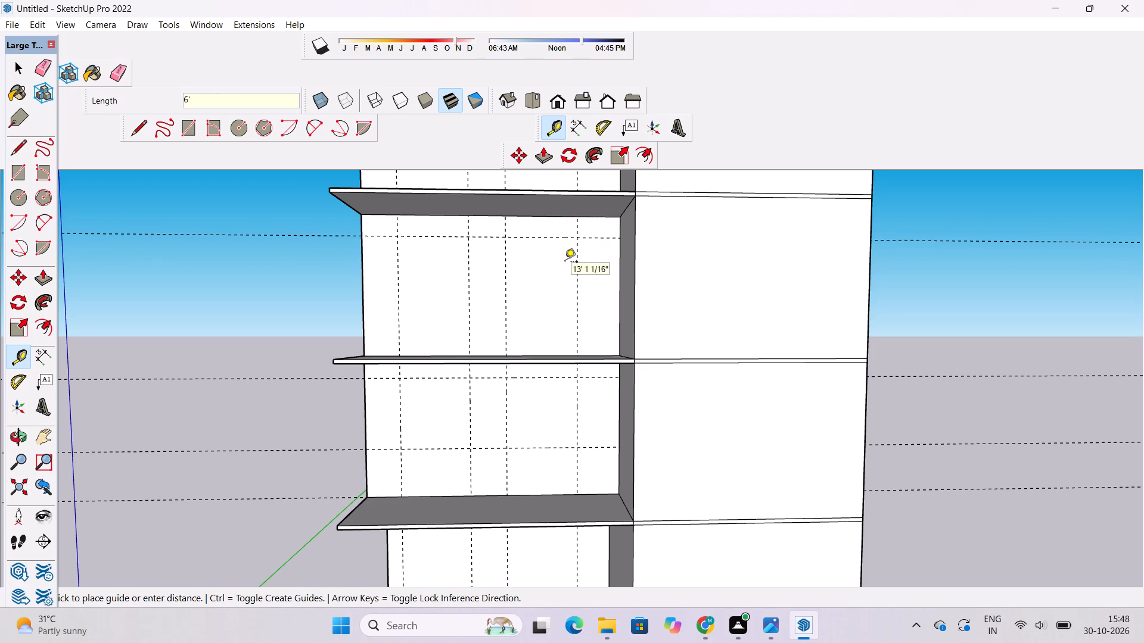
Place a second horizontal guide on the third level's recessed wall, 25' below the 6' guide.
scroll(352, 324, down, 6)
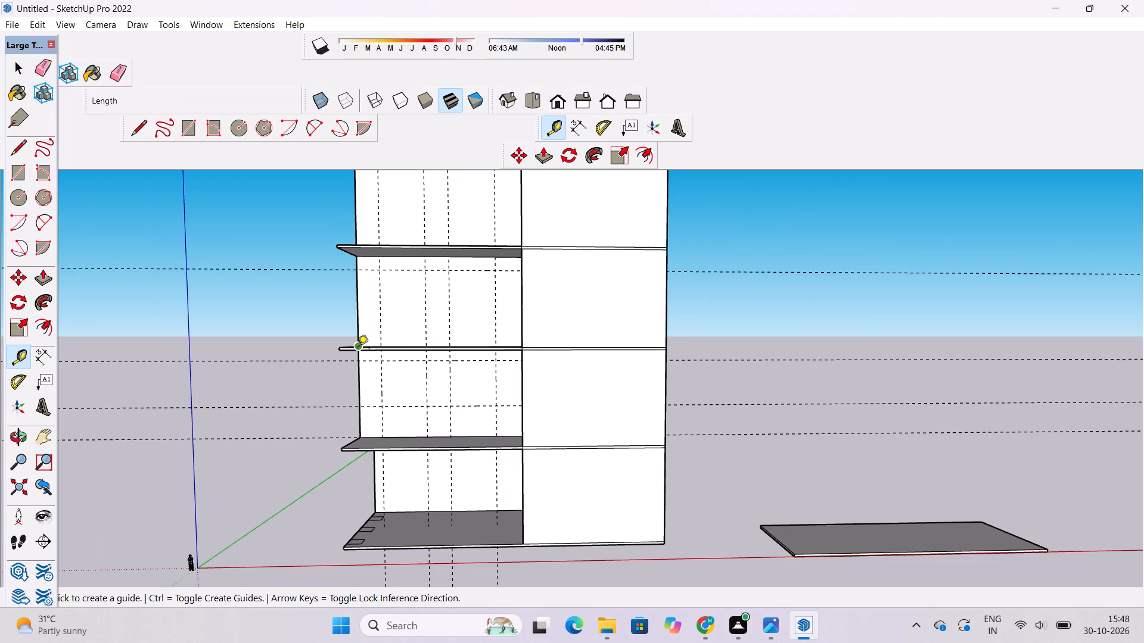
key(o)
drag(439, 340, 472, 371)
shift+drag(453, 336, 474, 389)
drag(471, 399, 465, 362)
scroll(464, 358, up, 3)
shift+drag(464, 358, 454, 372)
key(t)
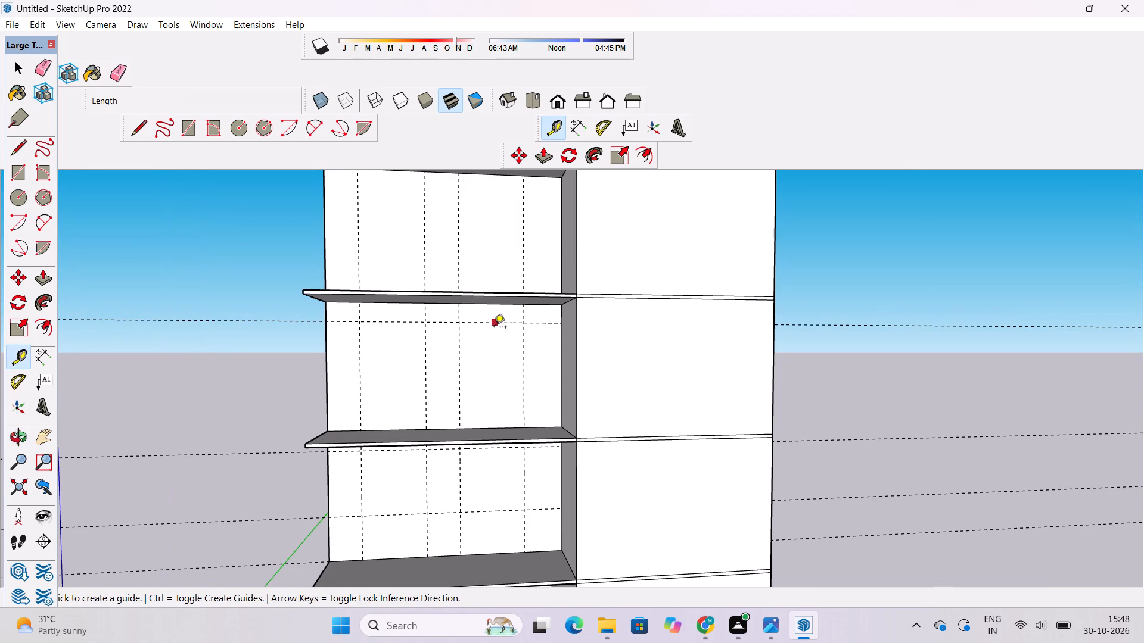
click(496, 321)
scroll(494, 357, down, 1)
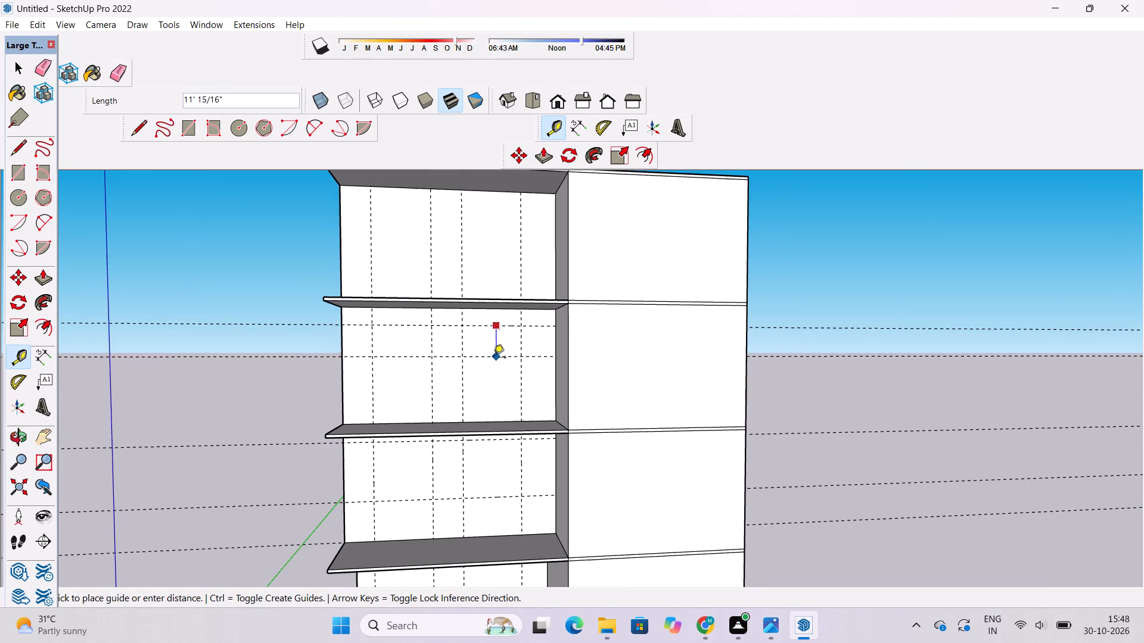
scroll(481, 385, up, 1)
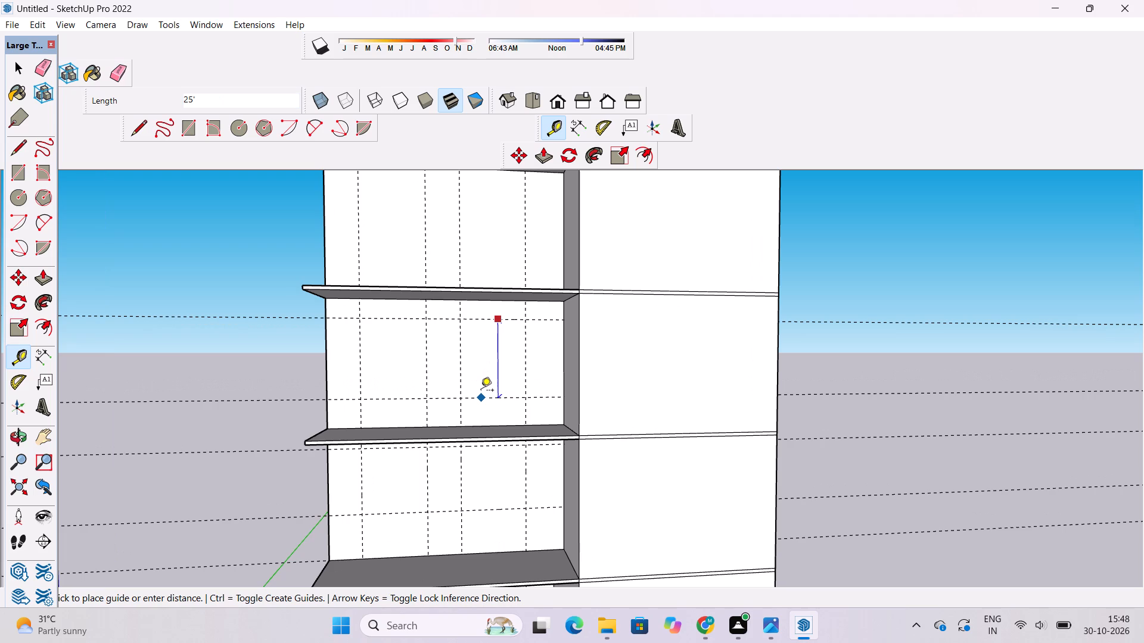
click(481, 391)
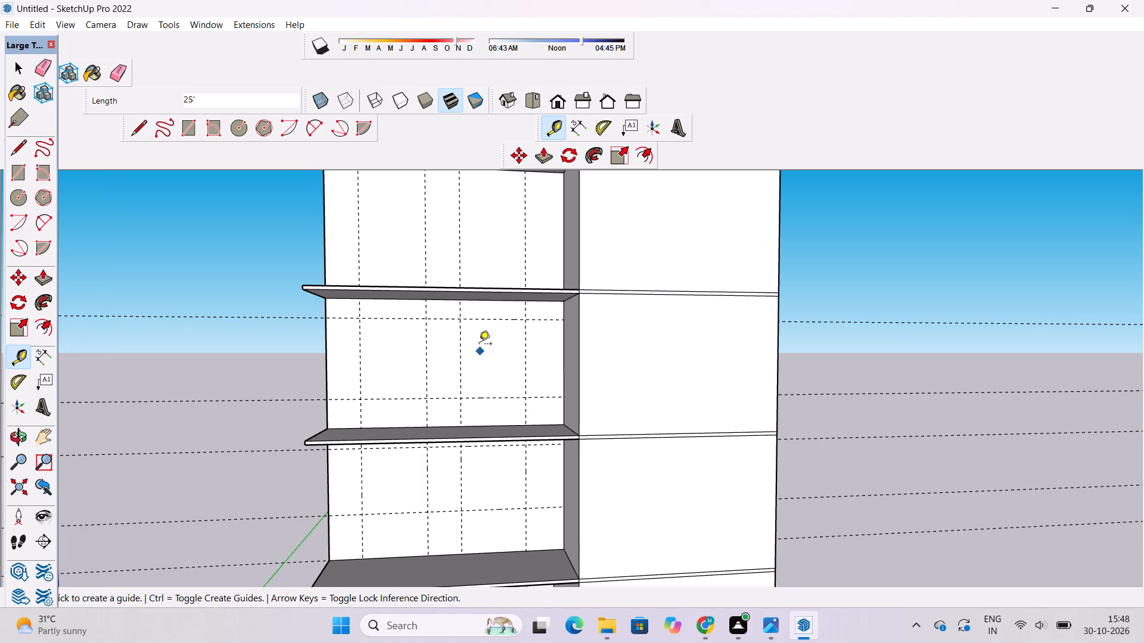
Measure the spacing between the two horizontal guides on the second level's recessed wall.
scroll(468, 313, down, 5)
scroll(483, 426, up, 4)
click(489, 383)
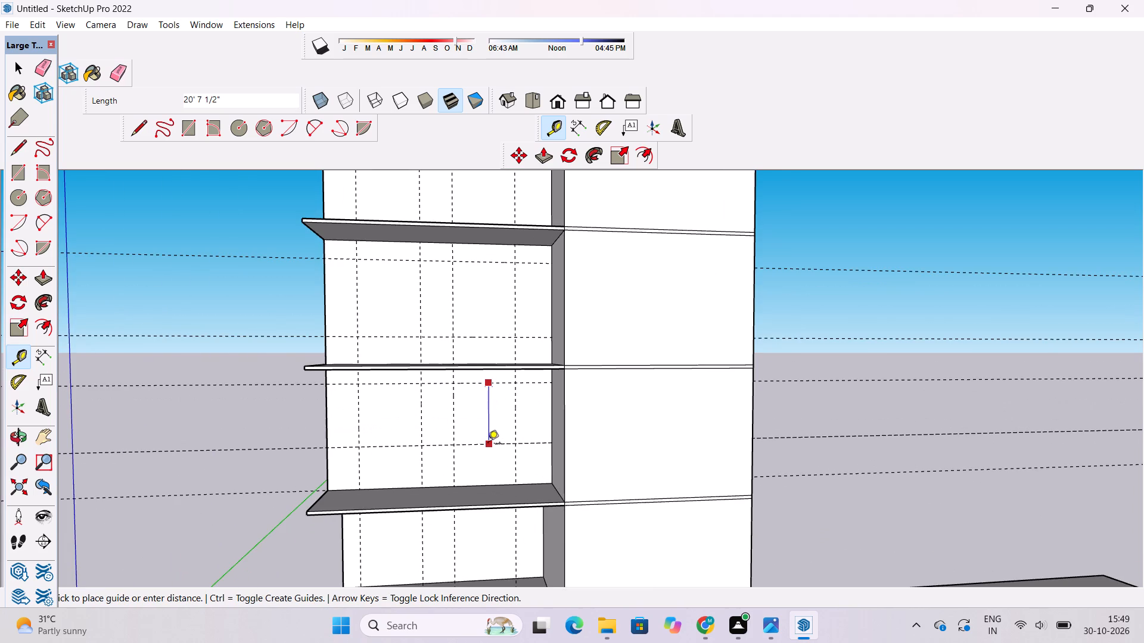
key(space)
text(t)
Erase the lower horizontal guide on the second level's recessed wall.
scroll(481, 454, down, 4)
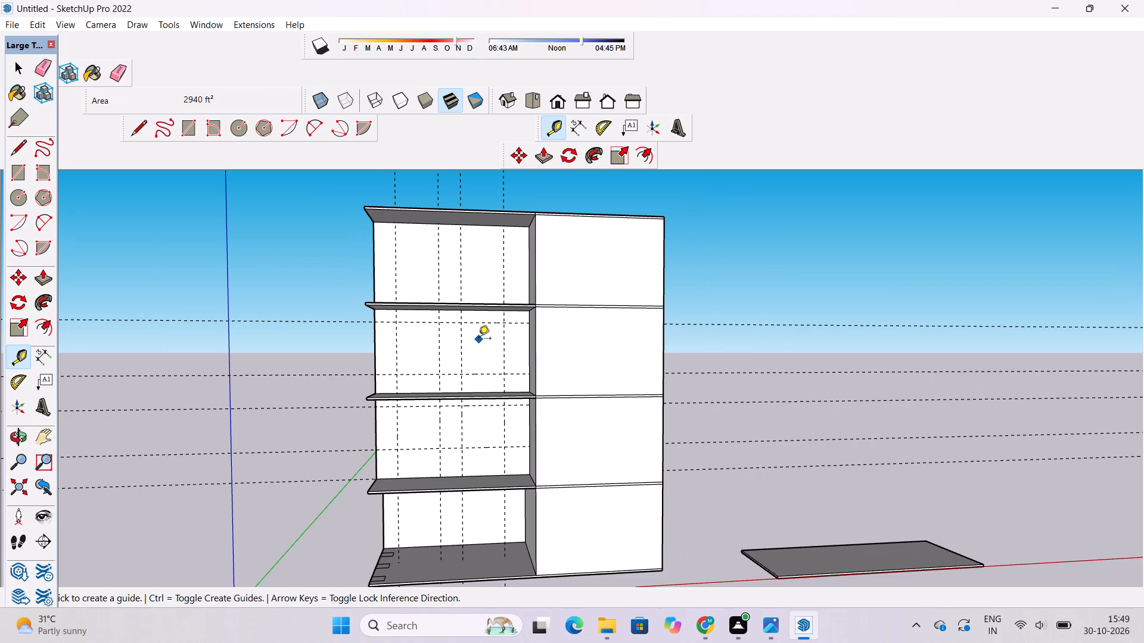
scroll(478, 339, up, 5)
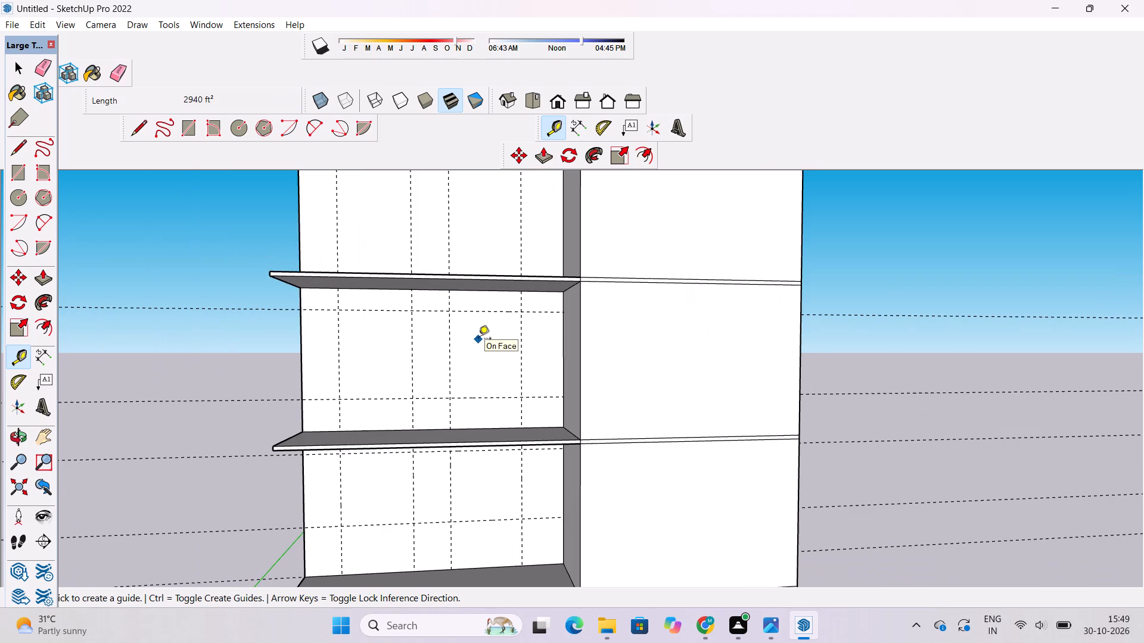
scroll(478, 338, down, 4)
key(o)
drag(536, 447, 488, 440)
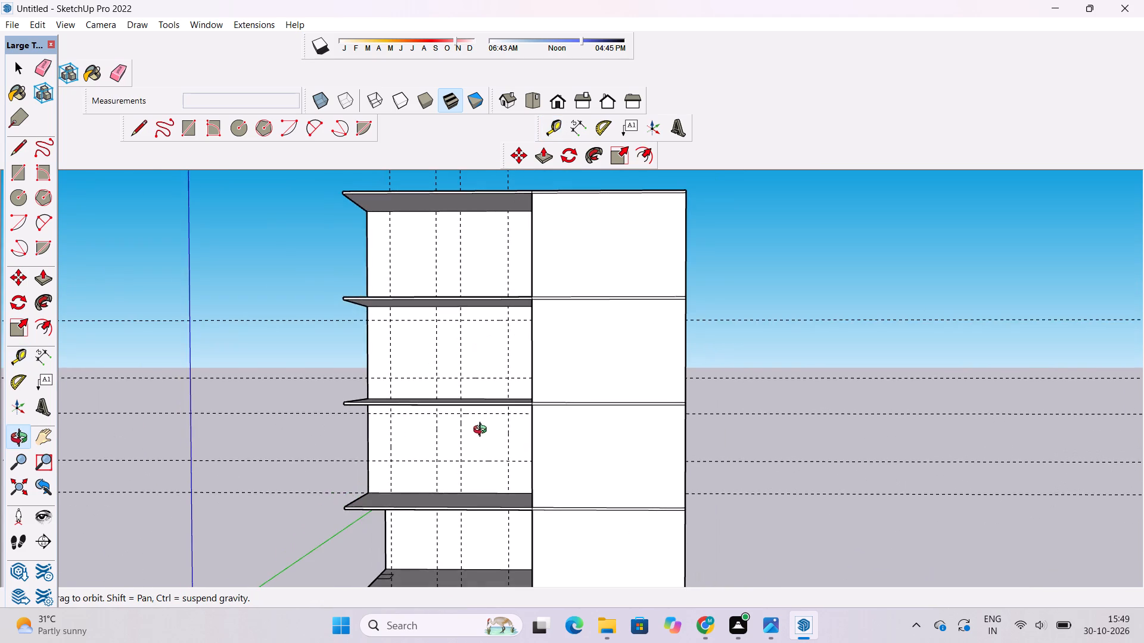
scroll(470, 450, up, 4)
shift+drag(475, 452, 558, 457)
drag(559, 457, 637, 392)
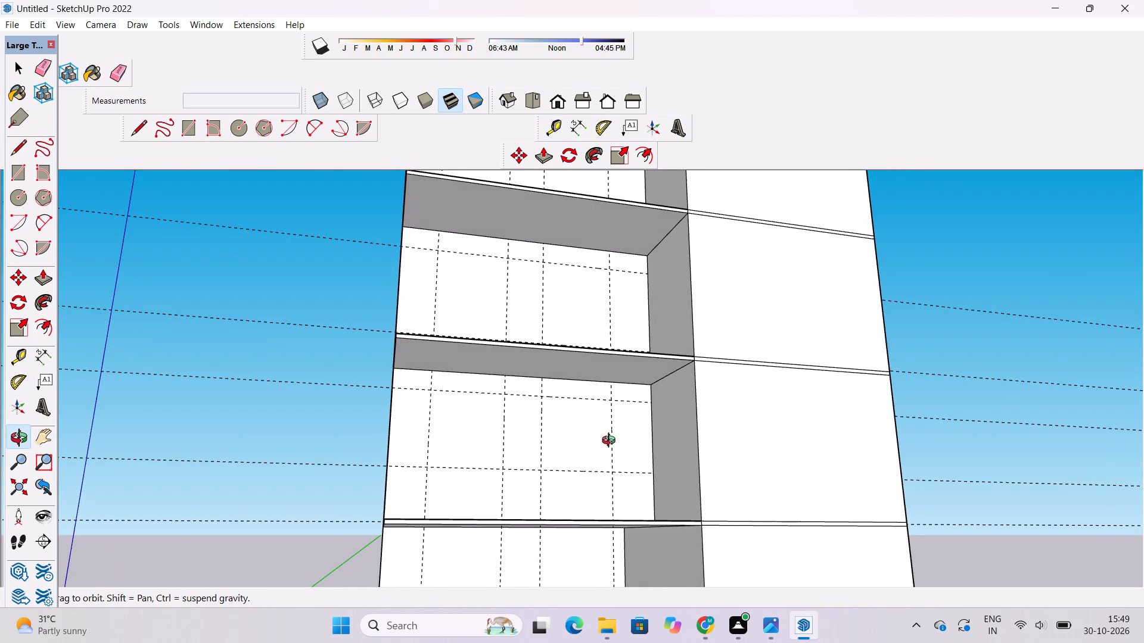
shift+drag(588, 420, 570, 379)
shift+drag(561, 386, 529, 453)
scroll(544, 415, up, 3)
shift+drag(543, 405, 539, 397)
drag(539, 397, 545, 407)
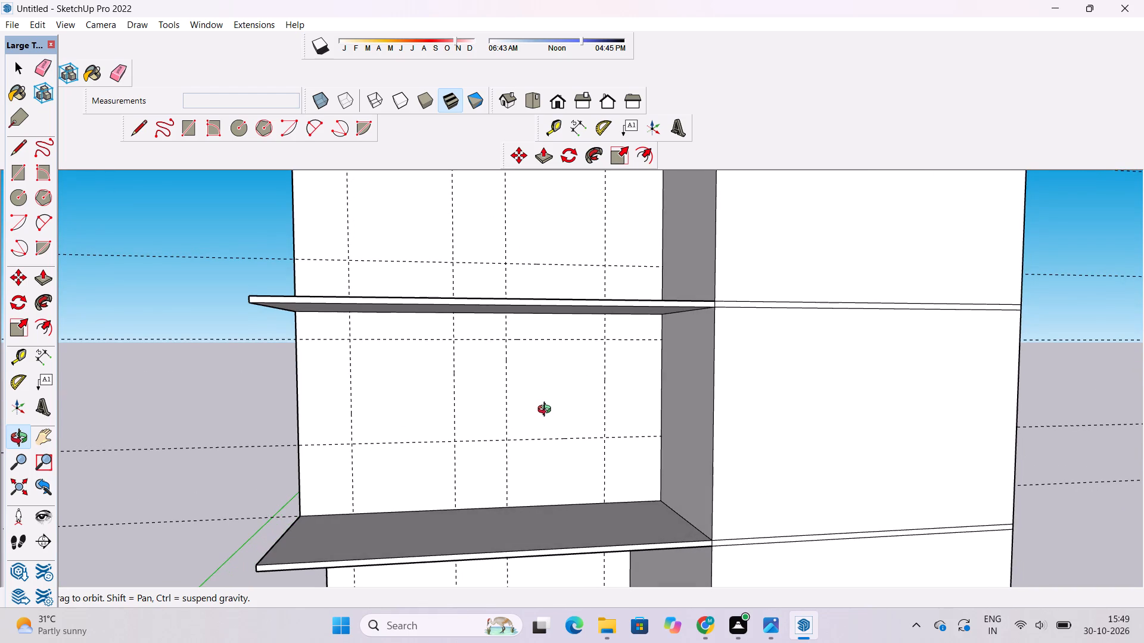
key(e)
drag(551, 419, 555, 444)
Place a new horizontal guide on the second level's recessed wall, 25' below the upper horizontal guide.
key(t)
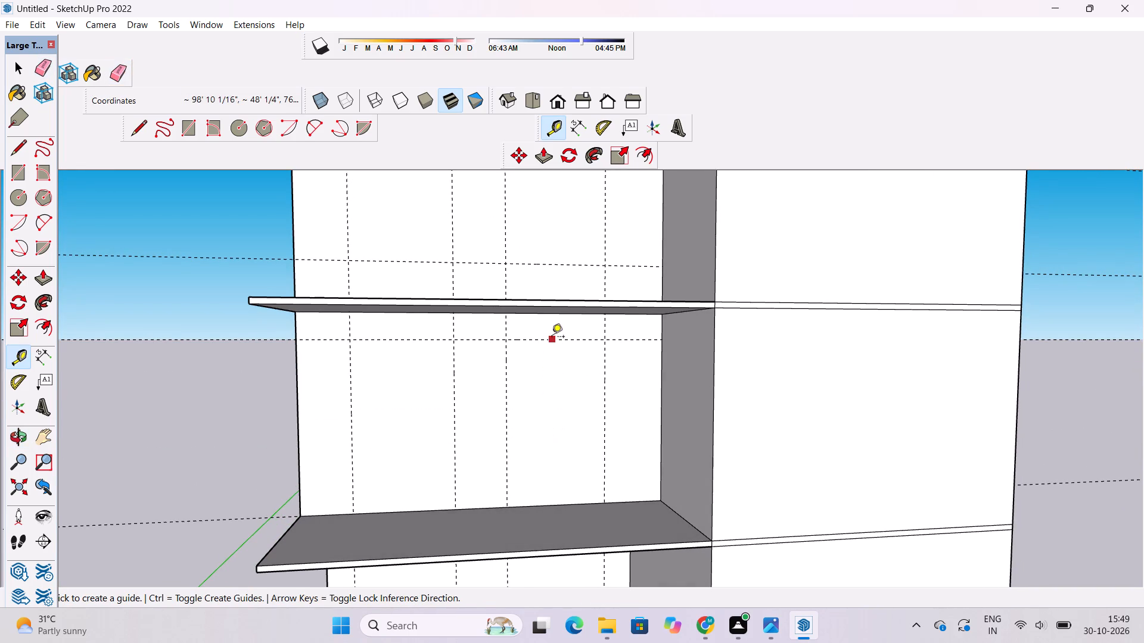
click(552, 338)
text(25')
key(Return)
Draw a window rectangle 25' high by 20' 7 1/4" wide on the second level's recessed wall, between the guide intersections nearest the block.
key(o)
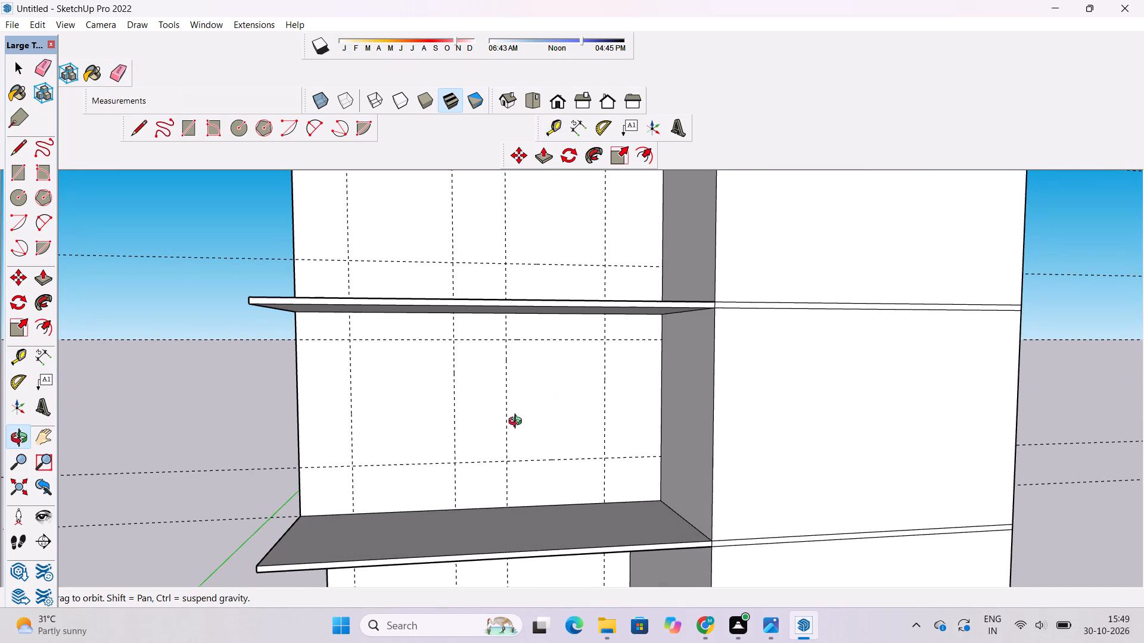
scroll(518, 423, down, 5)
drag(535, 424, 502, 423)
scroll(502, 417, up, 3)
shift+drag(511, 400, 546, 396)
drag(527, 413, 518, 417)
drag(490, 422, 497, 417)
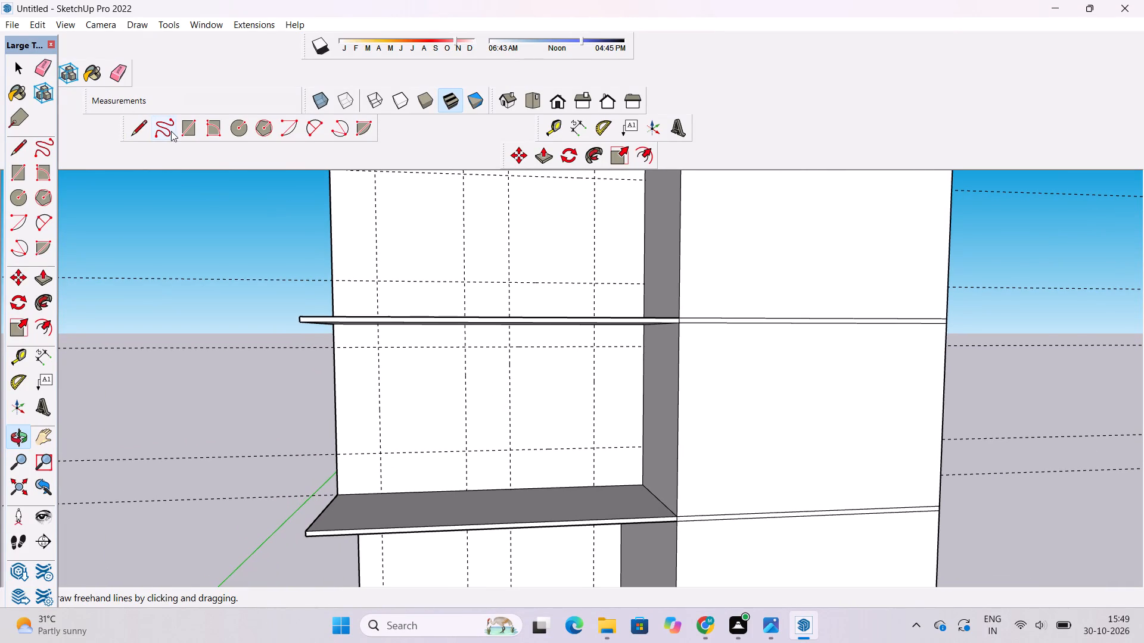
click(191, 124)
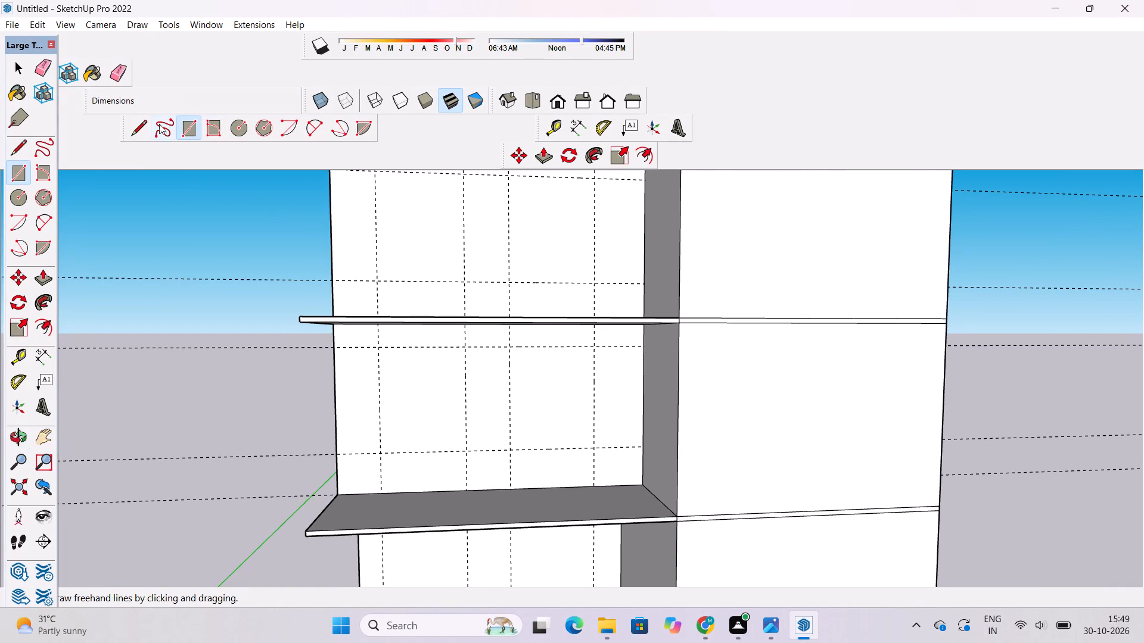
scroll(168, 256, down, 3)
scroll(547, 357, up, 4)
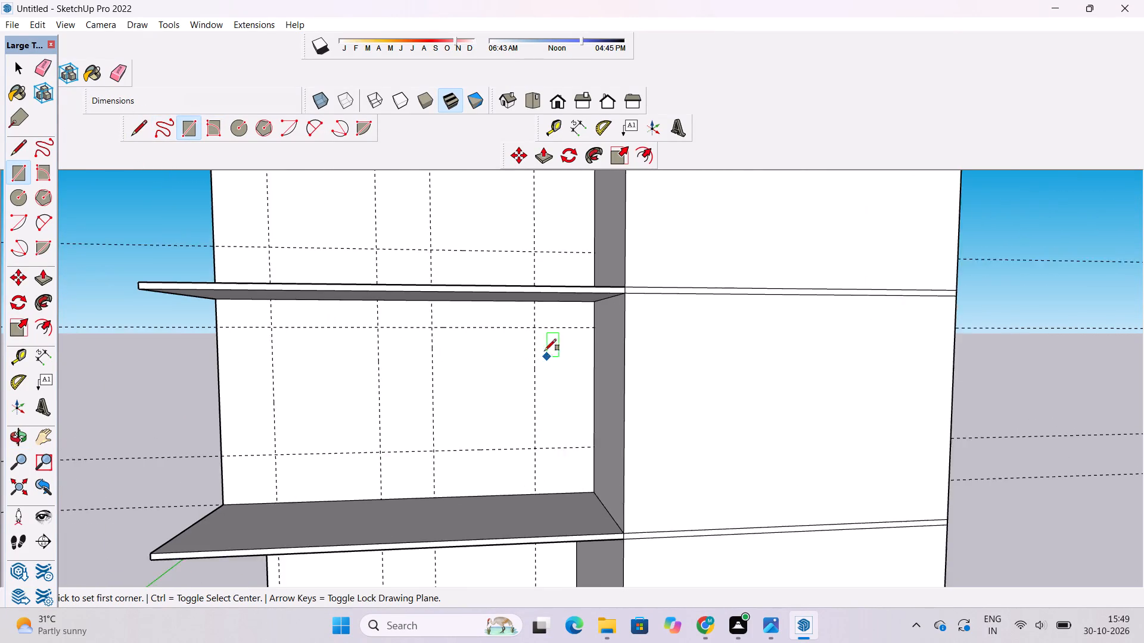
click(418, 324)
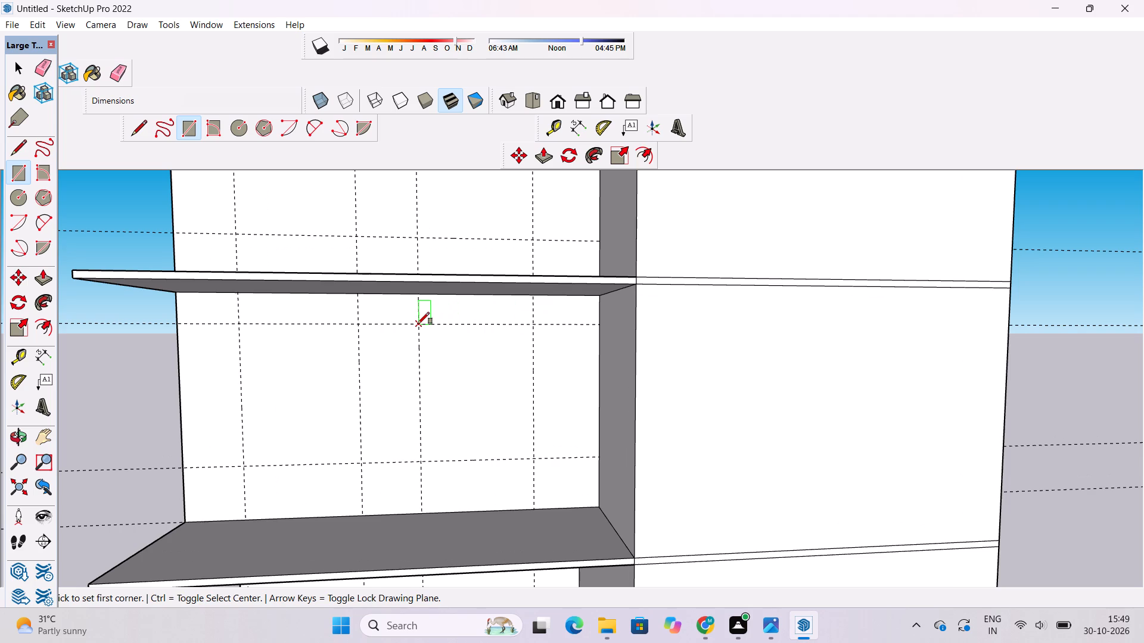
click(531, 459)
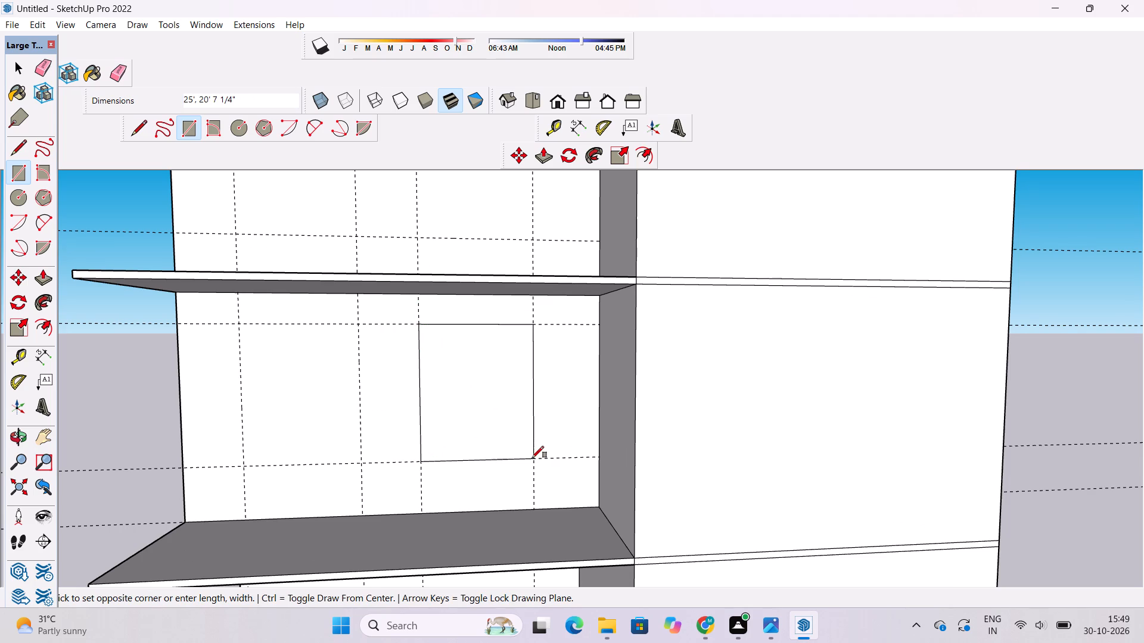
Draw a matching 25' by 20' 7 1/4" window rectangle between the guide intersections on the third level's recessed wall.
scroll(512, 464, down, 7)
scroll(523, 291, up, 8)
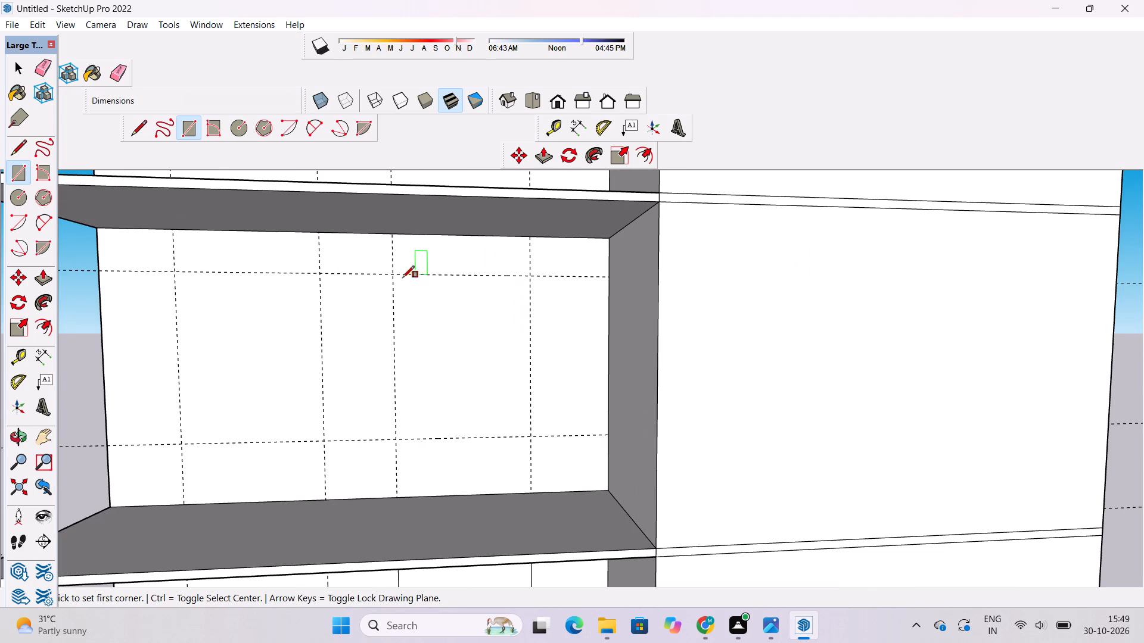
click(395, 273)
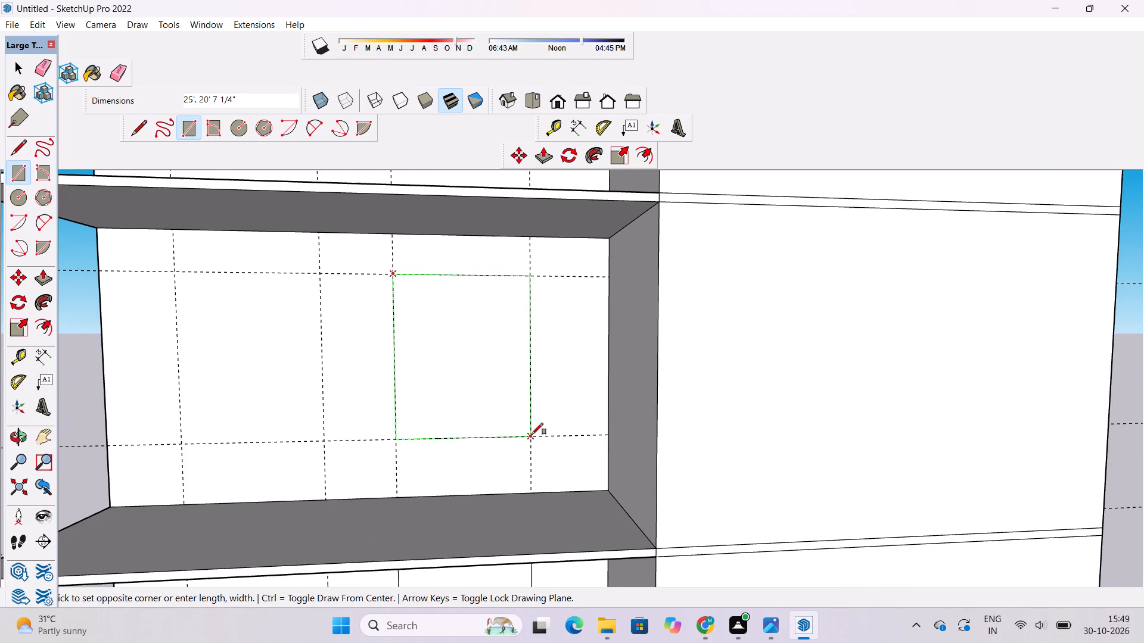
click(531, 435)
Draw a 20' by 34' door rectangle on the third level's recessed wall, from the floor edge up to the upper horizontal guide.
scroll(565, 393, down, 9)
scroll(436, 413, up, 5)
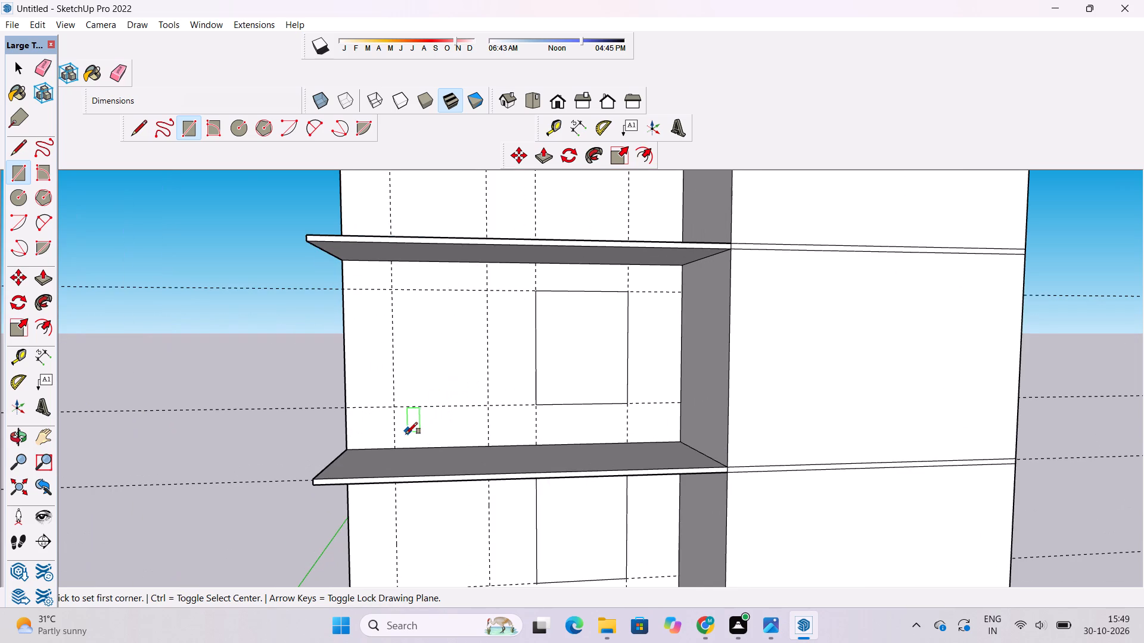
click(397, 448)
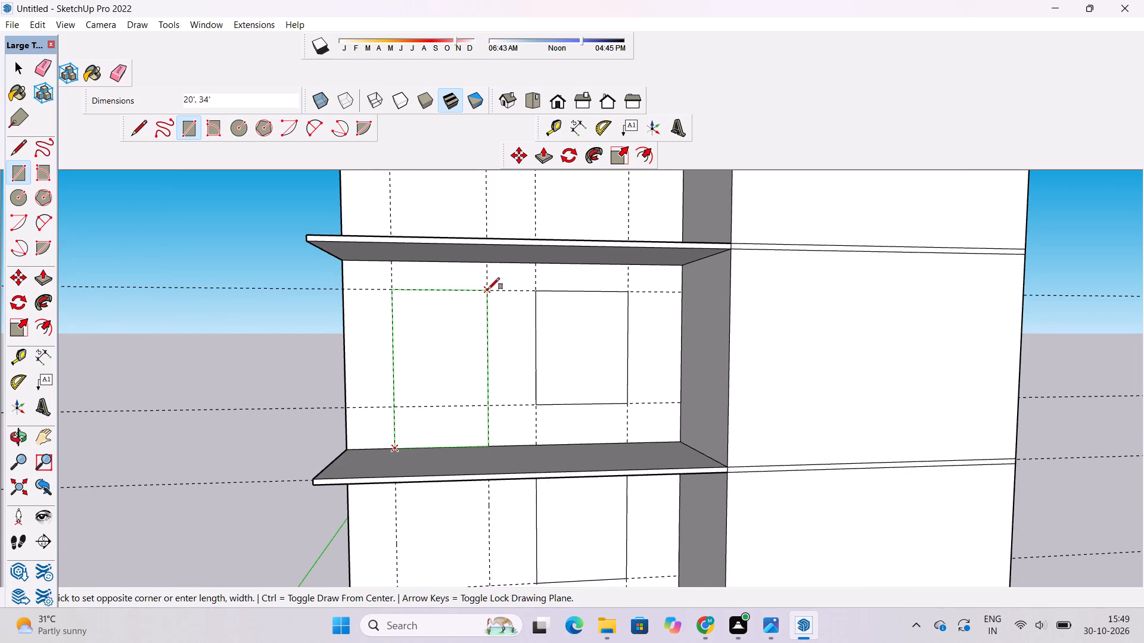
click(488, 289)
Draw a 20' by 34' 7 1/2" door rectangle on the second level's recessed wall, from the floor edge up to the upper horizontal guide.
scroll(472, 281, down, 10)
scroll(469, 413, up, 9)
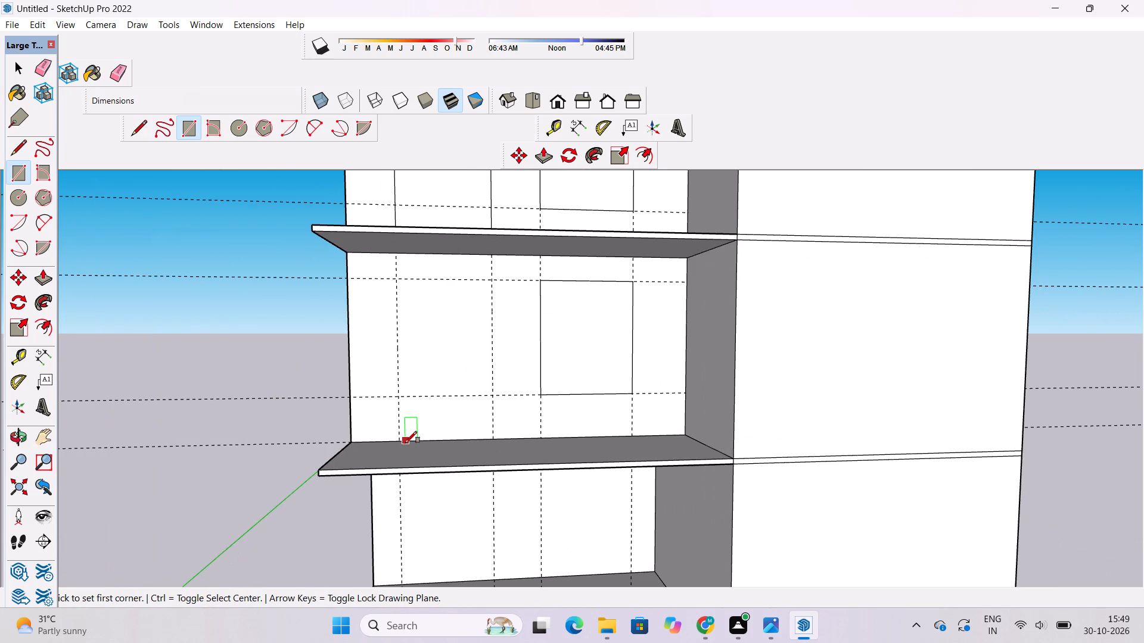
scroll(398, 439, up, 4)
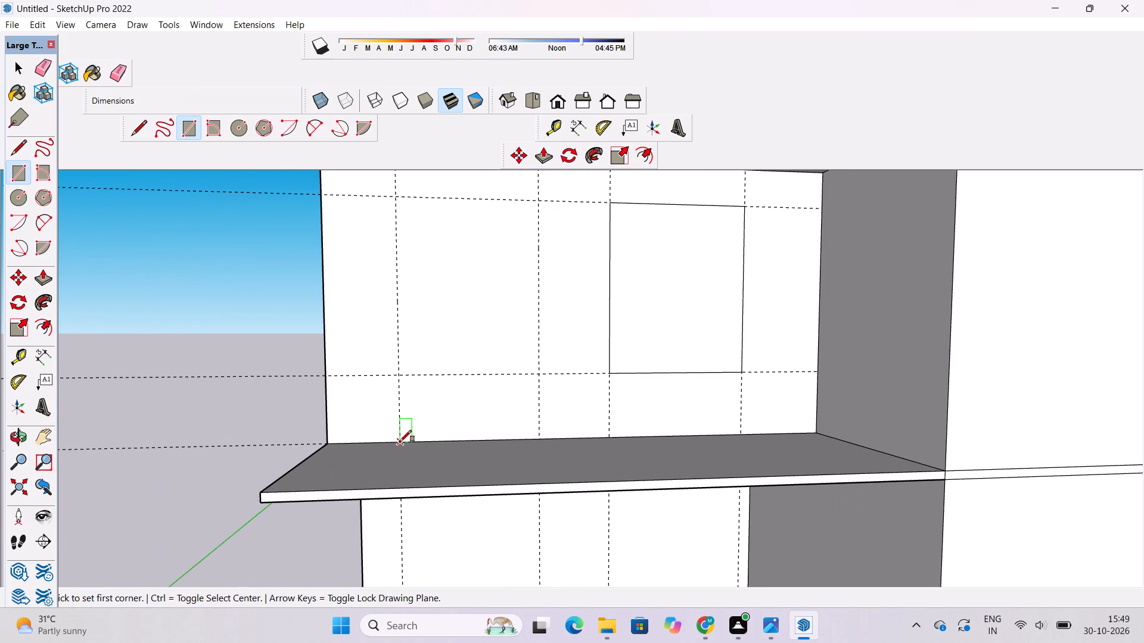
click(400, 442)
scroll(400, 445, down, 4)
click(497, 276)
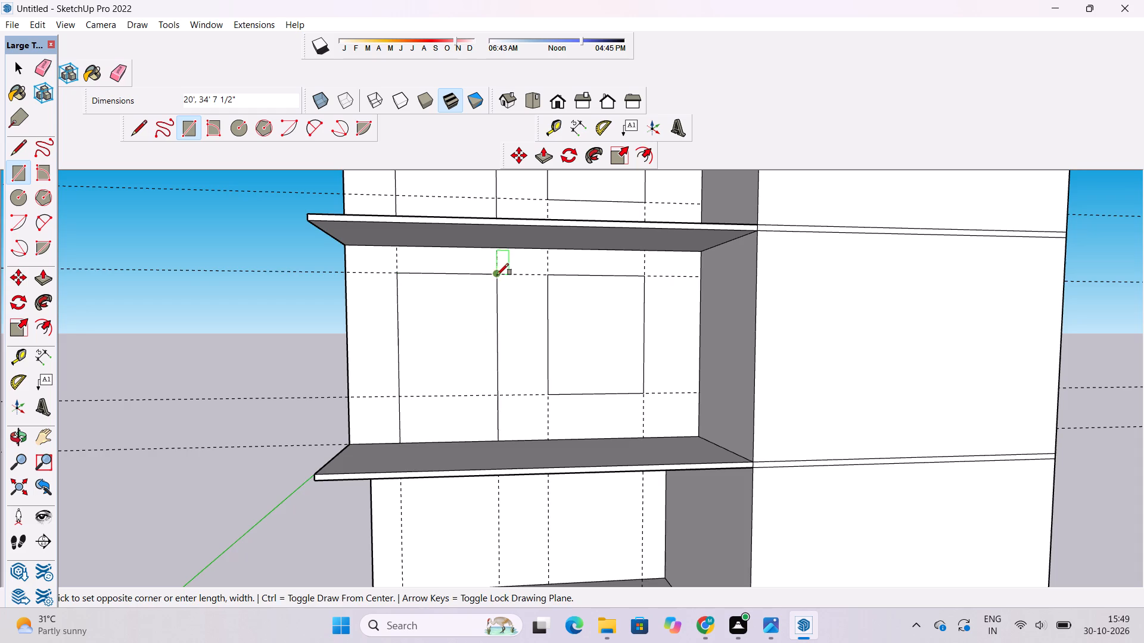
Erase the horizontal guides crossing the second and third levels, keeping the four vertical guides.
scroll(486, 382, down, 8)
key(e)
drag(363, 320, 366, 339)
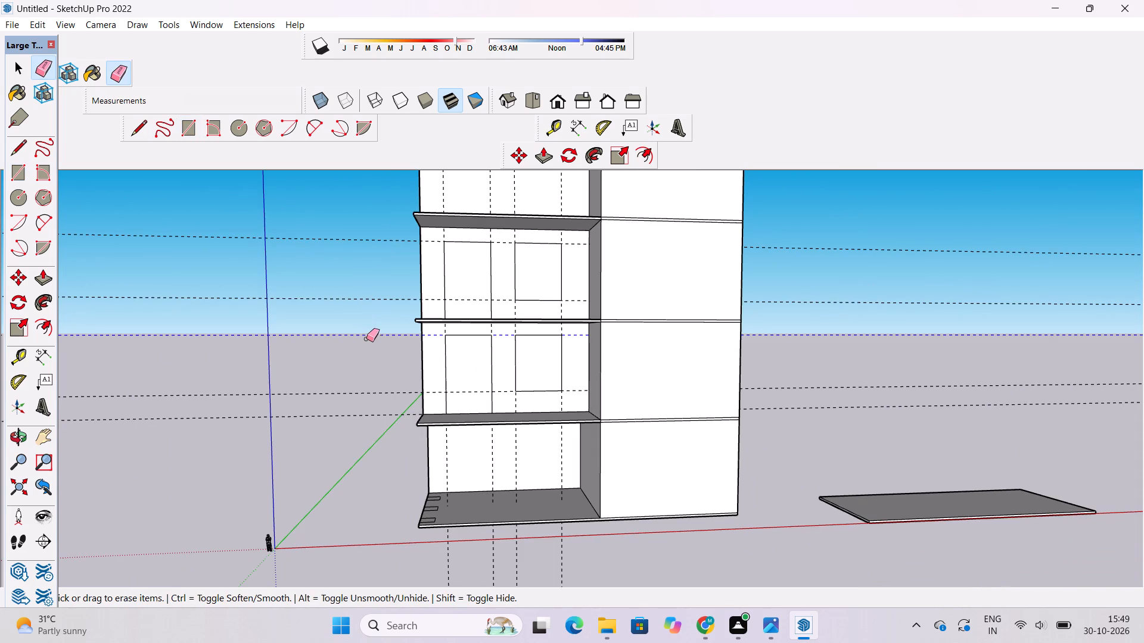
drag(366, 339, 370, 352)
scroll(370, 352, down, 2)
drag(359, 229, 374, 426)
drag(352, 211, 353, 397)
Place a horizontal guide on the top level's recessed wall, 6' below the wall's upper edge.
scroll(355, 420, down, 4)
key(o)
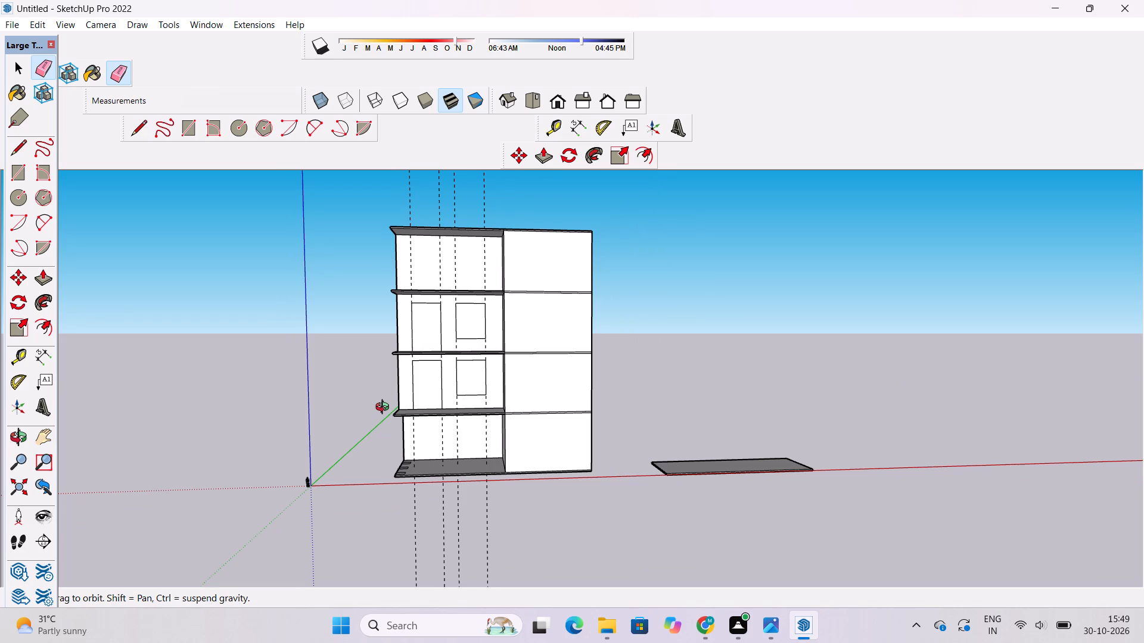
shift+drag(393, 403, 439, 428)
click(430, 445)
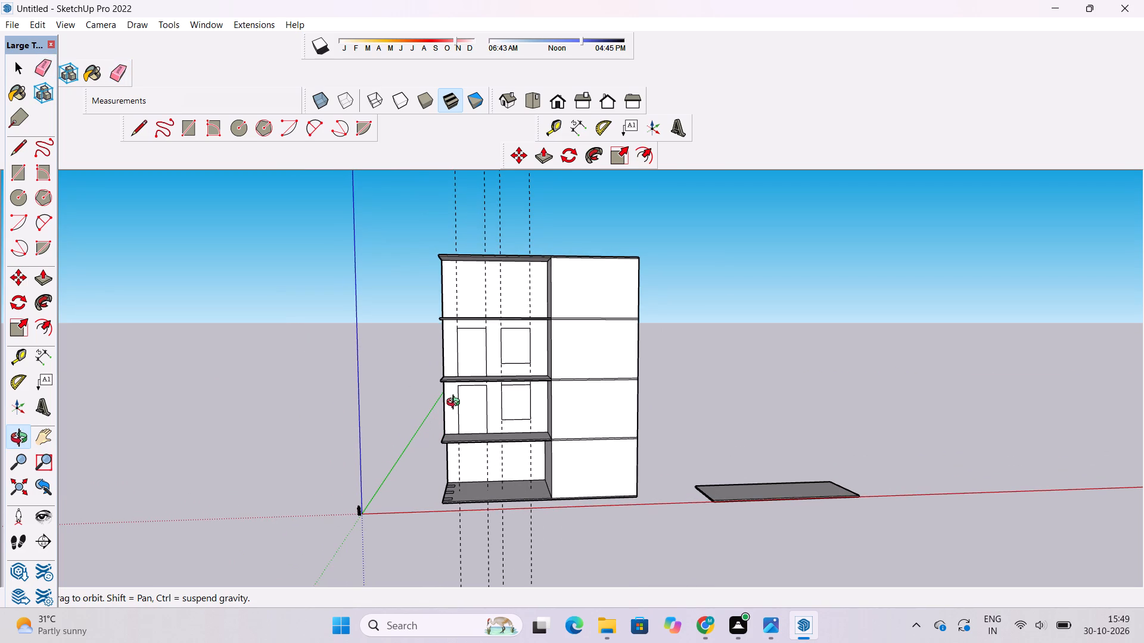
scroll(459, 380, up, 3)
shift+drag(511, 324, 451, 442)
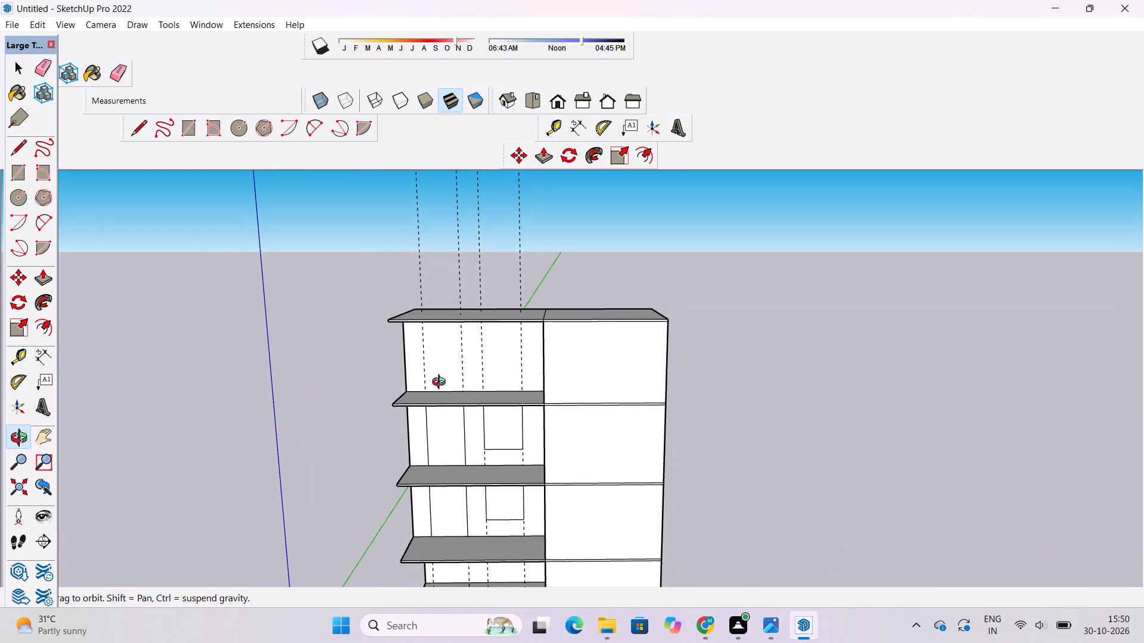
scroll(442, 367, up, 3)
shift+drag(443, 367, 511, 417)
drag(504, 429, 492, 348)
scroll(502, 345, up, 4)
shift+drag(505, 349, 499, 349)
click(499, 351)
key(t)
scroll(521, 354, up, 2)
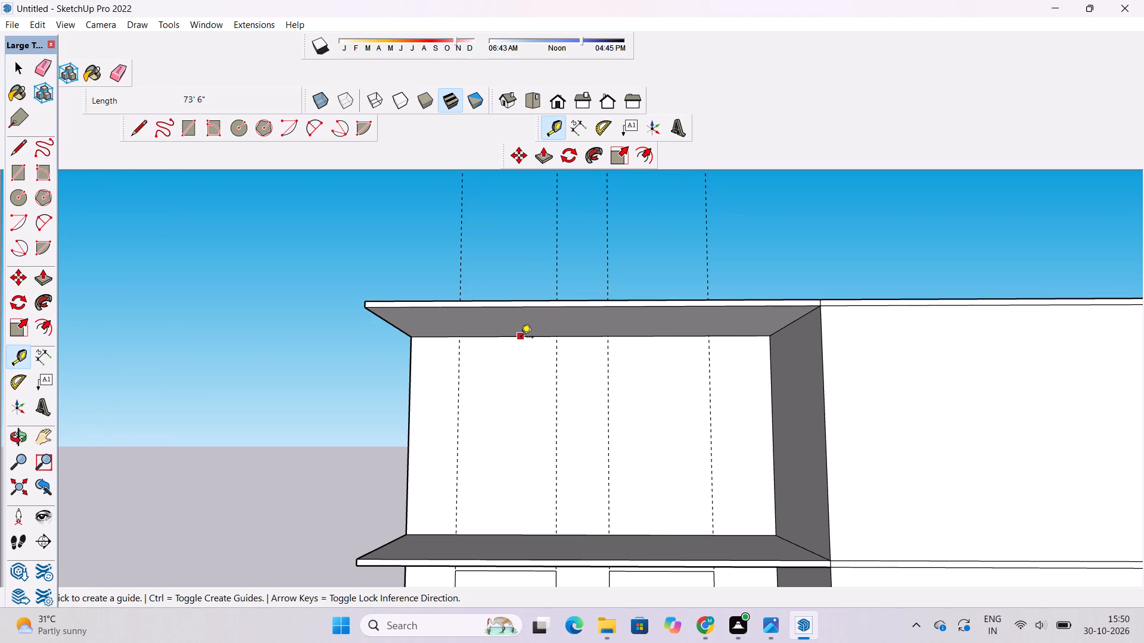
click(521, 337)
text(6')
key(Return)
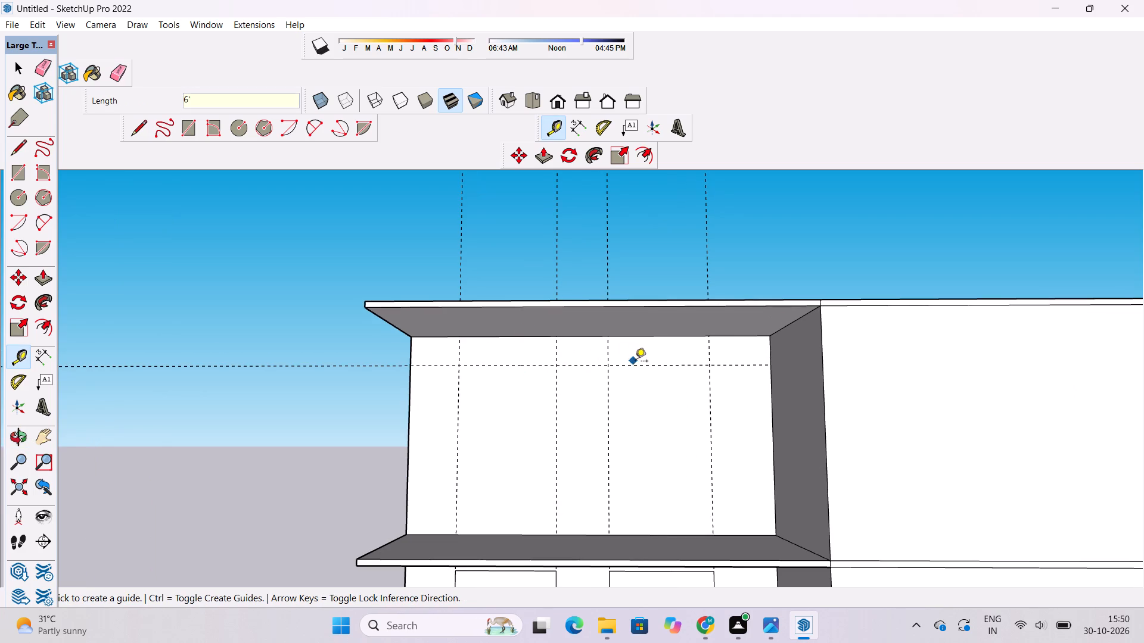
Place a second horizontal guide on the top level's recessed wall, 25' below the first one.
click(637, 365)
text(25')
key(Return)
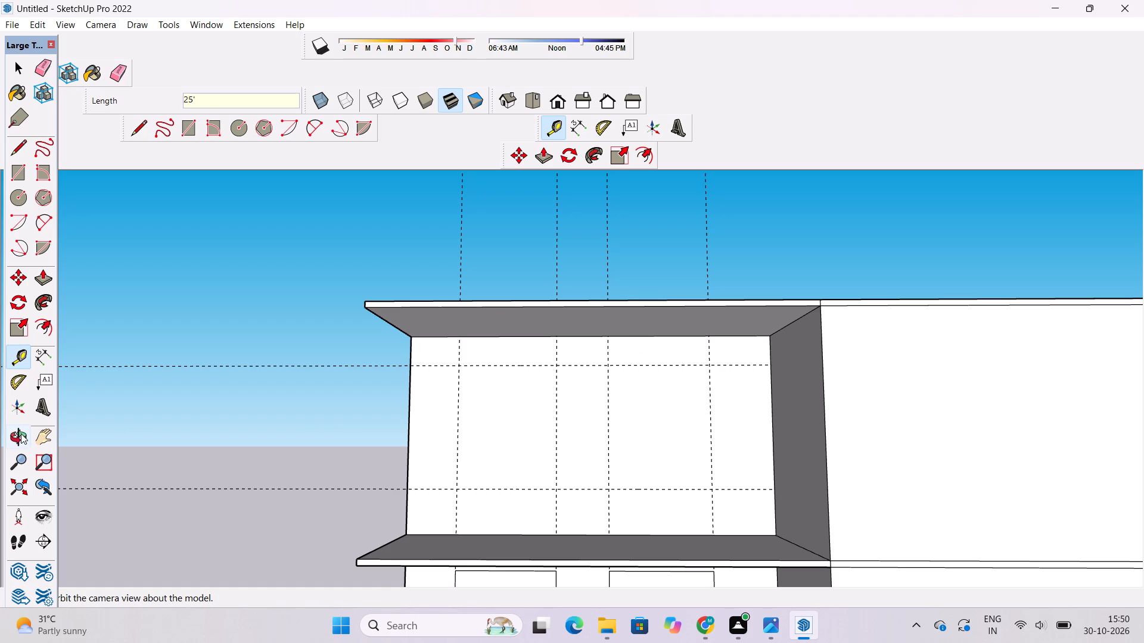
Draw a 25' by 20' 7 1/4" window rectangle on the top level's recessed wall, between the guide intersections nearest the block.
click(17, 437)
scroll(309, 389, down, 4)
drag(439, 357, 437, 385)
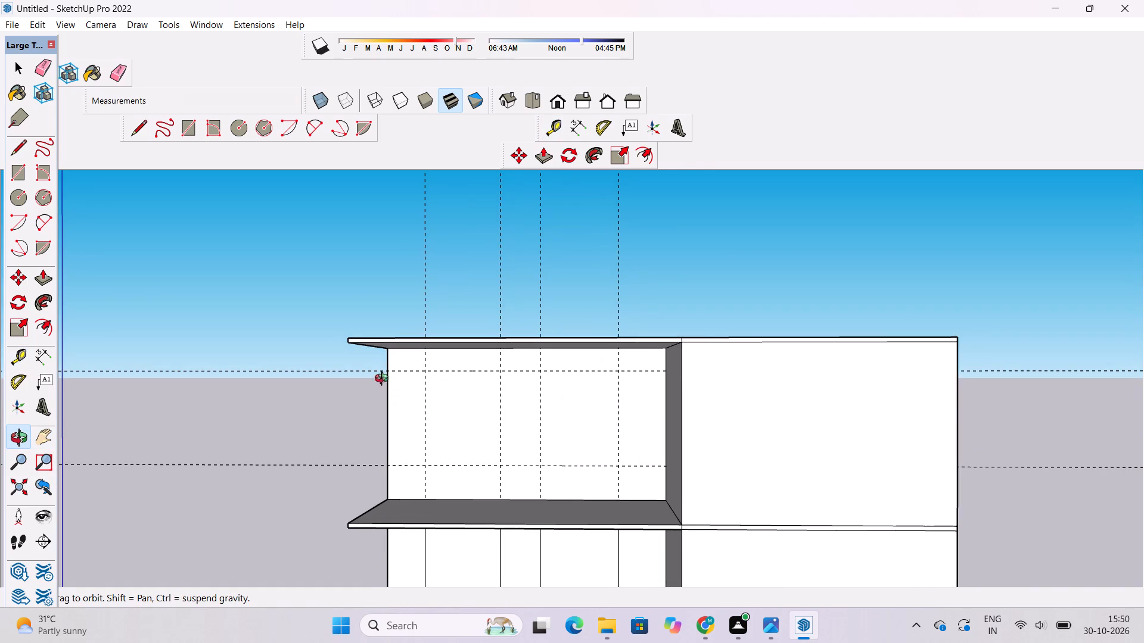
scroll(381, 382, down, 4)
scroll(504, 396, down, 4)
scroll(520, 433, up, 6)
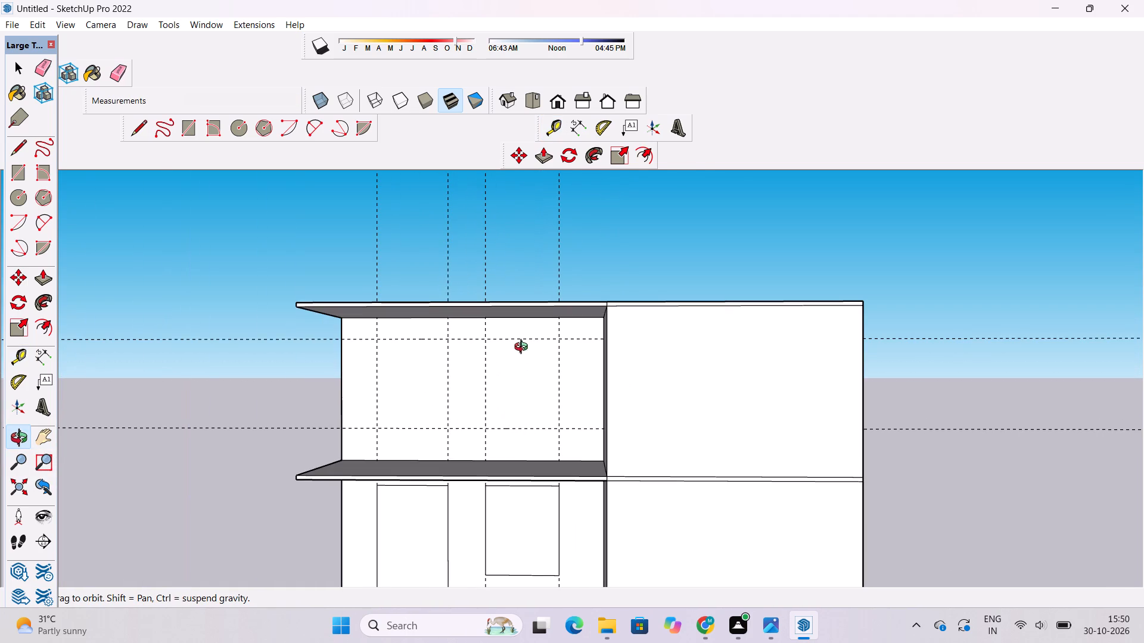
click(183, 134)
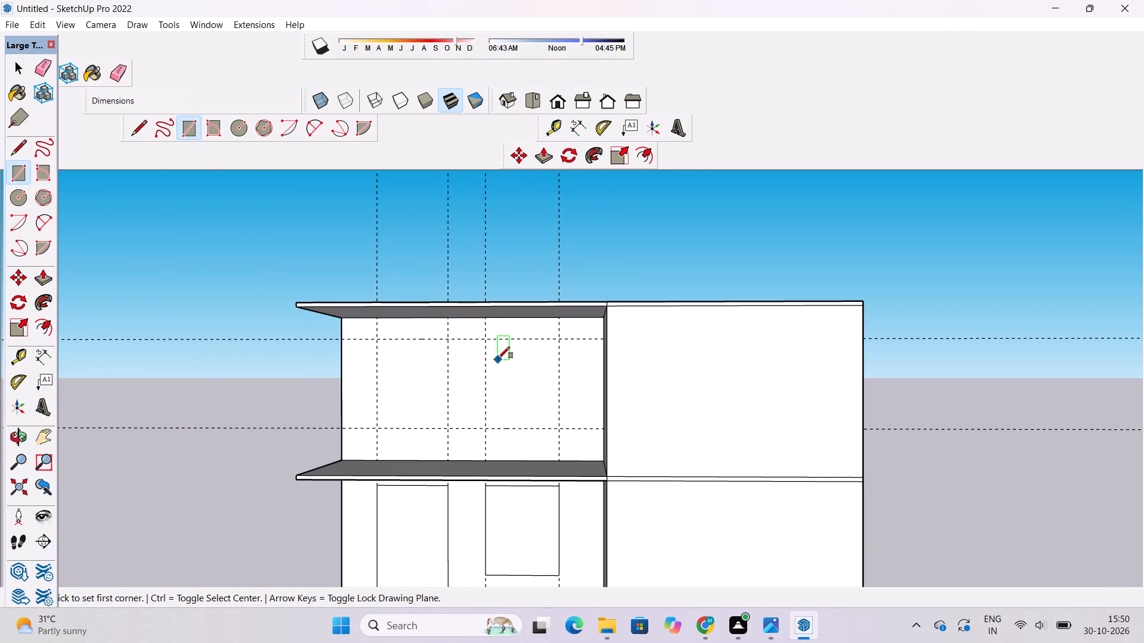
click(489, 336)
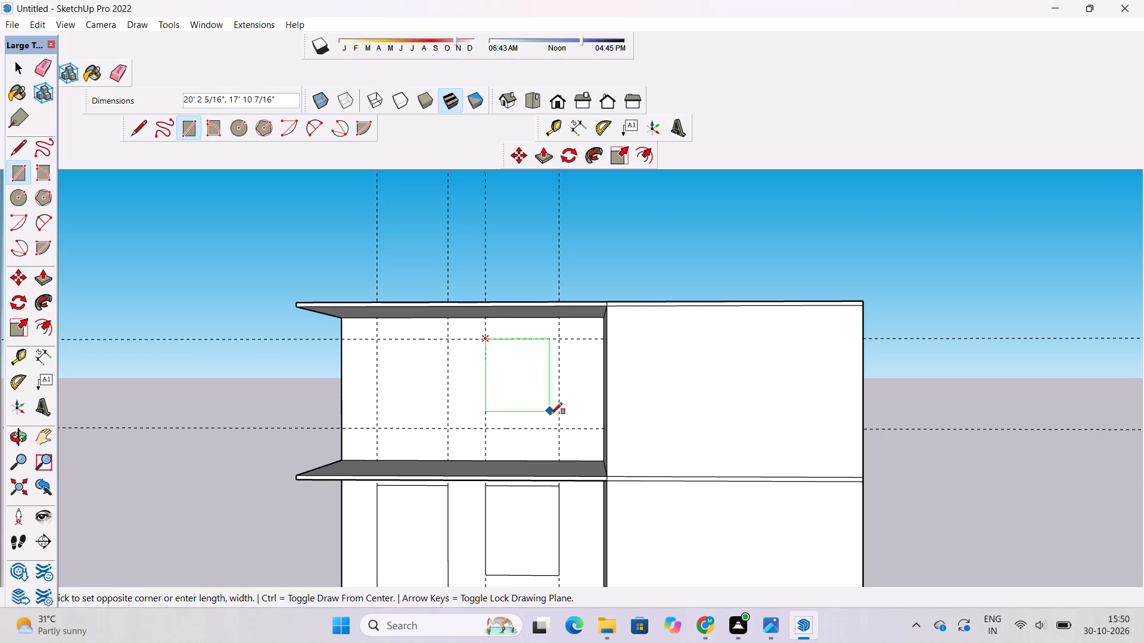
click(559, 431)
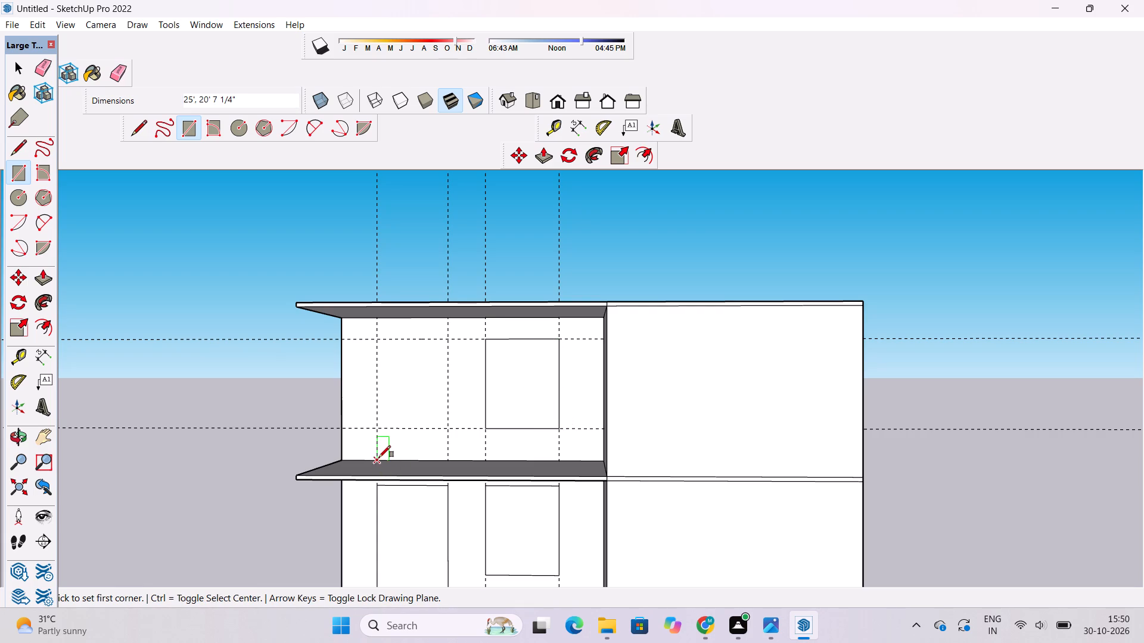
Draw a 20' by 34' door rectangle on the top level's recessed wall, from the floor edge up to the upper horizontal guide.
click(379, 457)
click(447, 339)
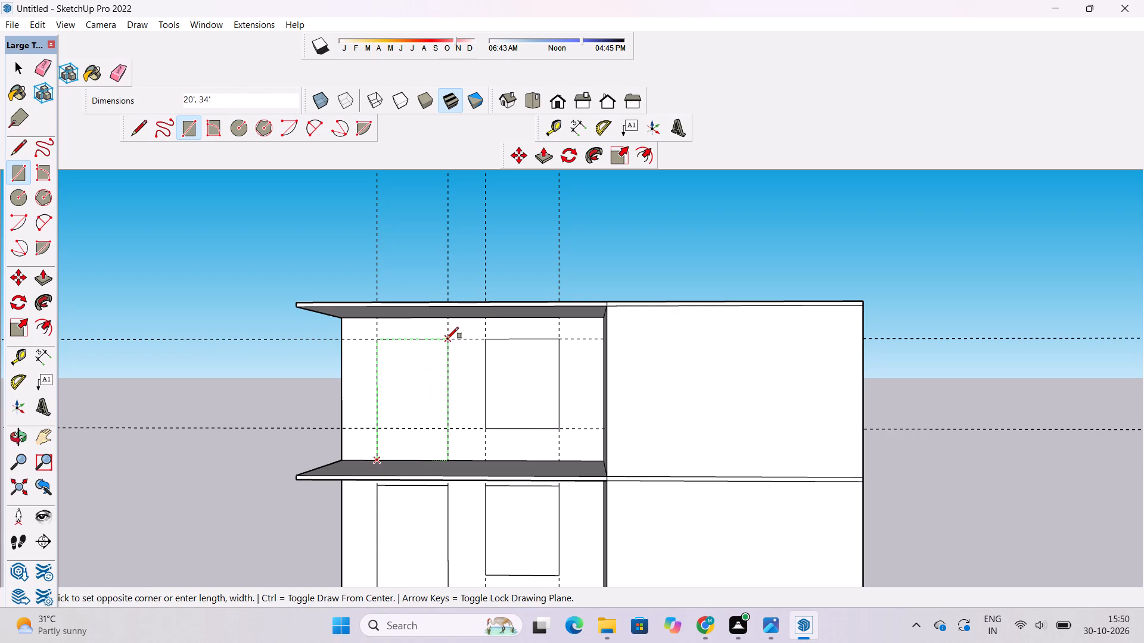
Erase the two horizontal guides crossing the top level.
key(e)
drag(262, 289, 251, 440)
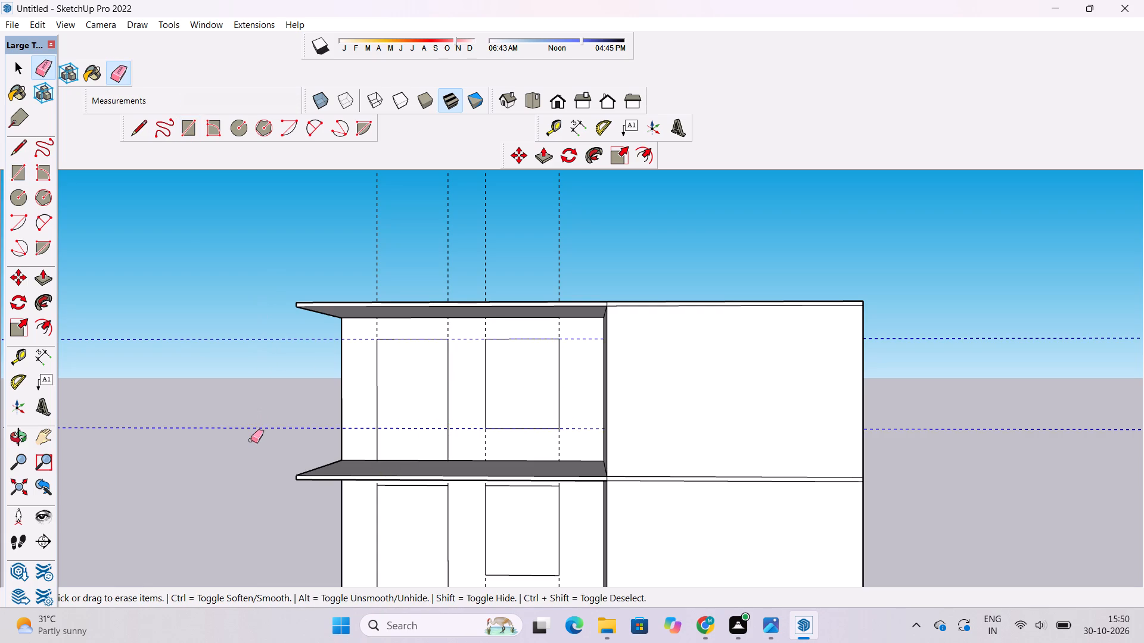
drag(251, 440, 251, 441)
Examine the door and window rectangles across the levels and the adjoining block's front face.
key(space)
key(o)
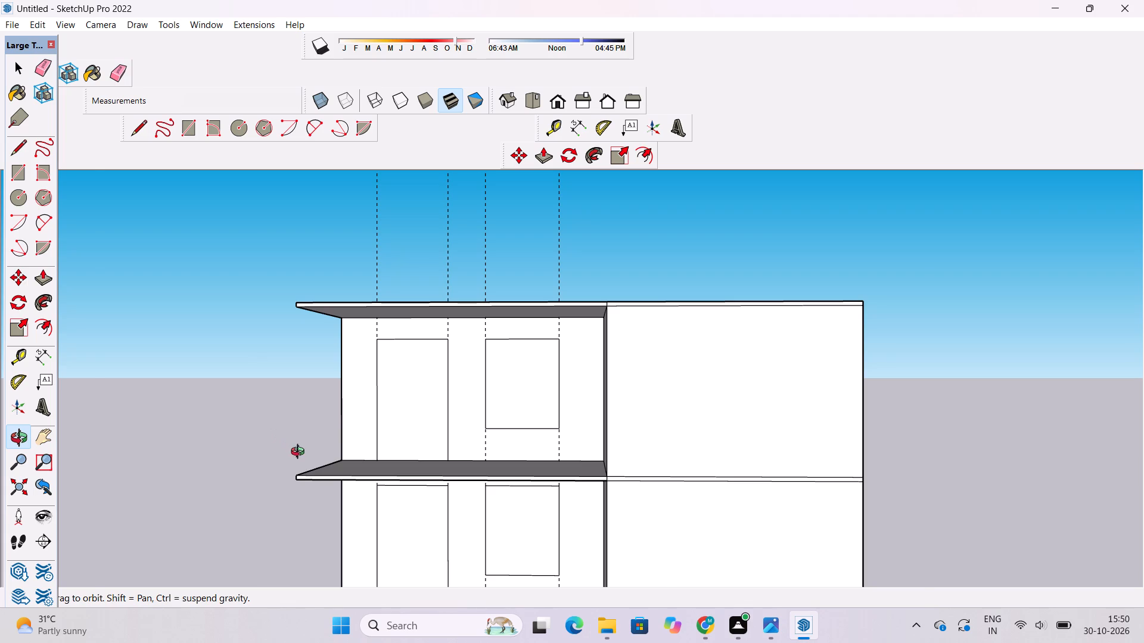
shift+drag(300, 453, 361, 421)
scroll(366, 416, down, 1)
drag(370, 416, 385, 420)
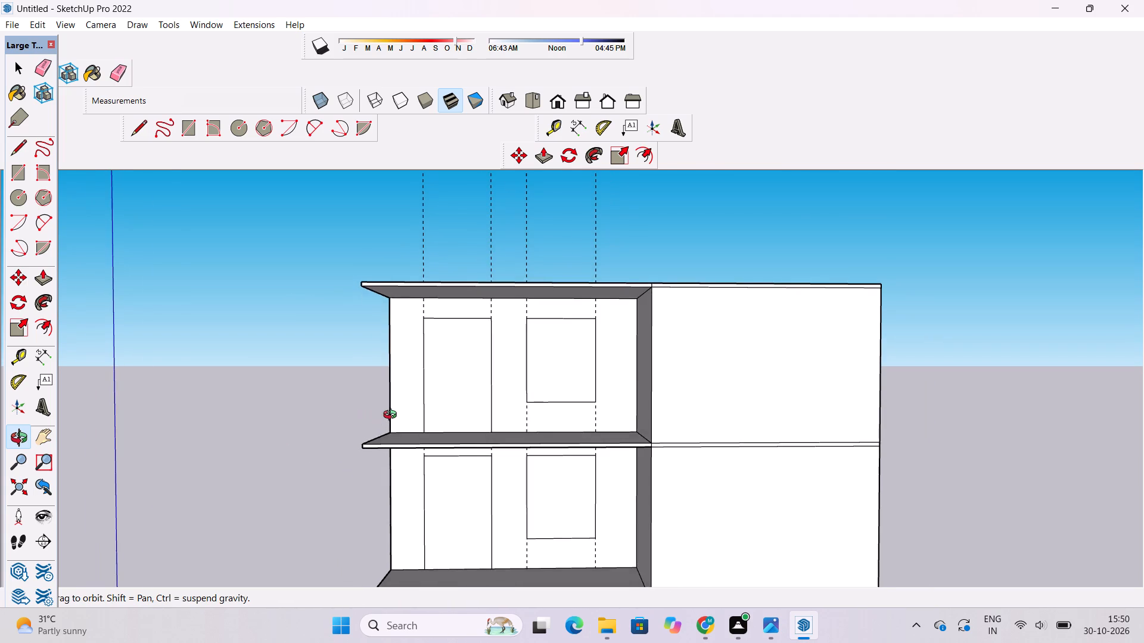
scroll(393, 416, down, 2)
shift+drag(406, 408, 397, 410)
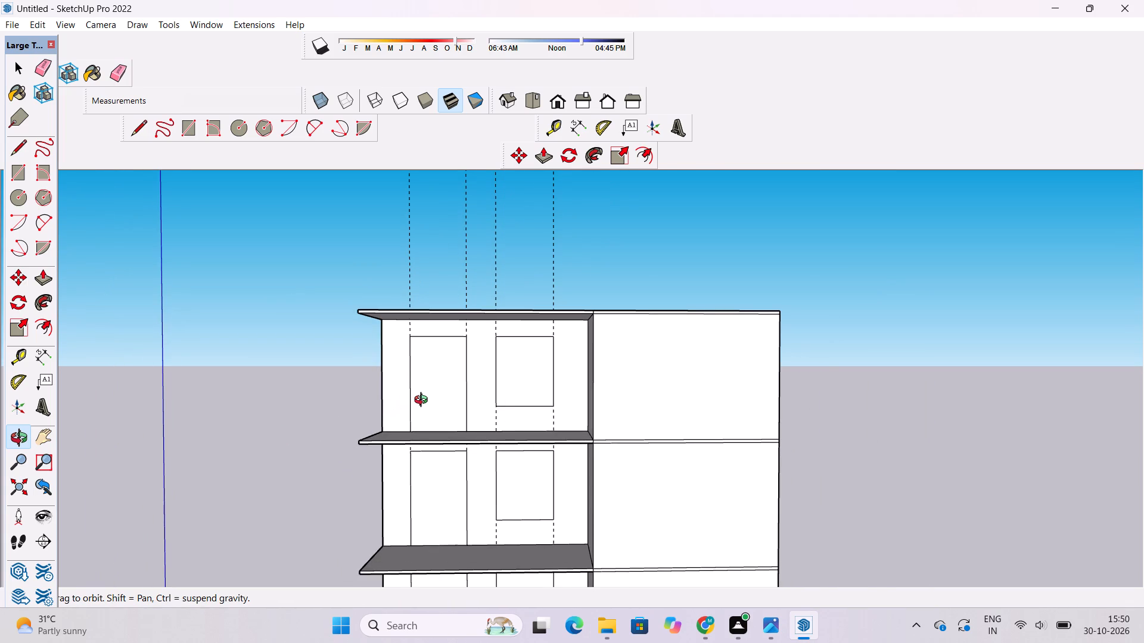
scroll(424, 401, down, 2)
shift+drag(508, 369, 485, 369)
drag(485, 373, 488, 379)
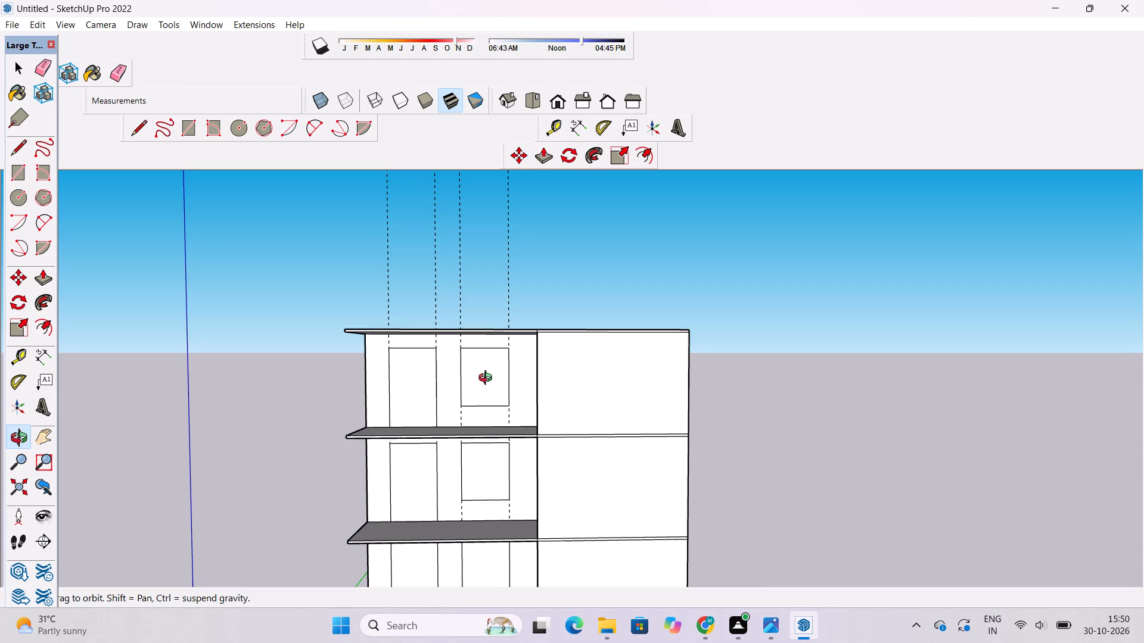
shift+click(488, 379)
shift+scroll(489, 380, down, 4)
shift+drag(512, 424, 512, 386)
scroll(528, 414, up, 2)
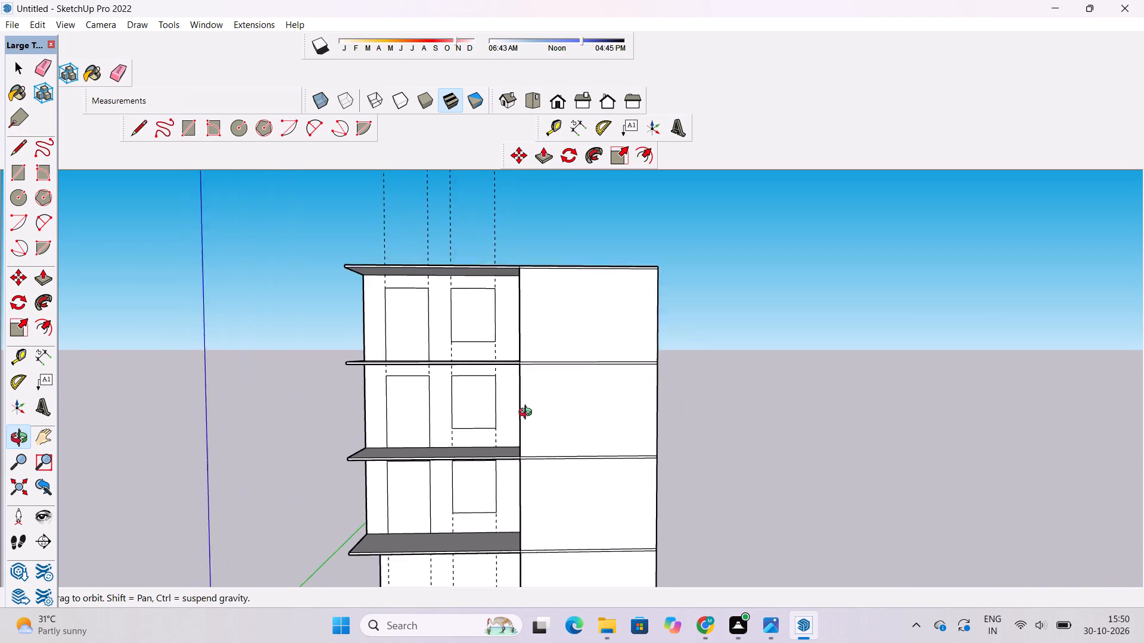
scroll(528, 414, up, 3)
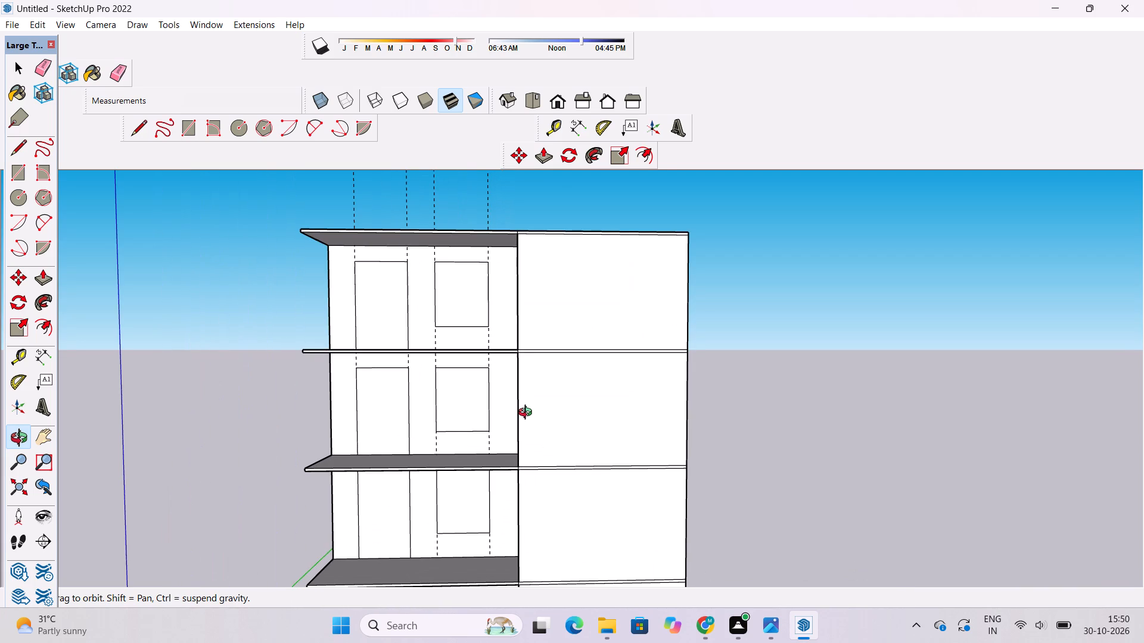
scroll(528, 414, down, 2)
shift+drag(533, 407, 539, 424)
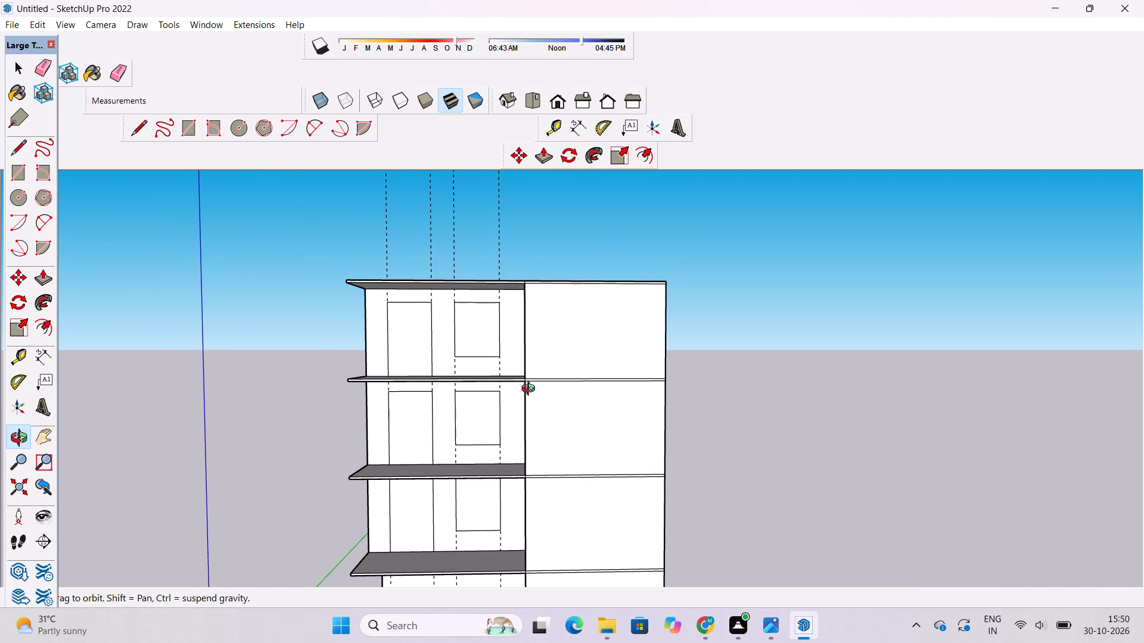
scroll(531, 390, down, 2)
shift+click(548, 355)
drag(548, 364, 550, 388)
scroll(552, 379, down, 1)
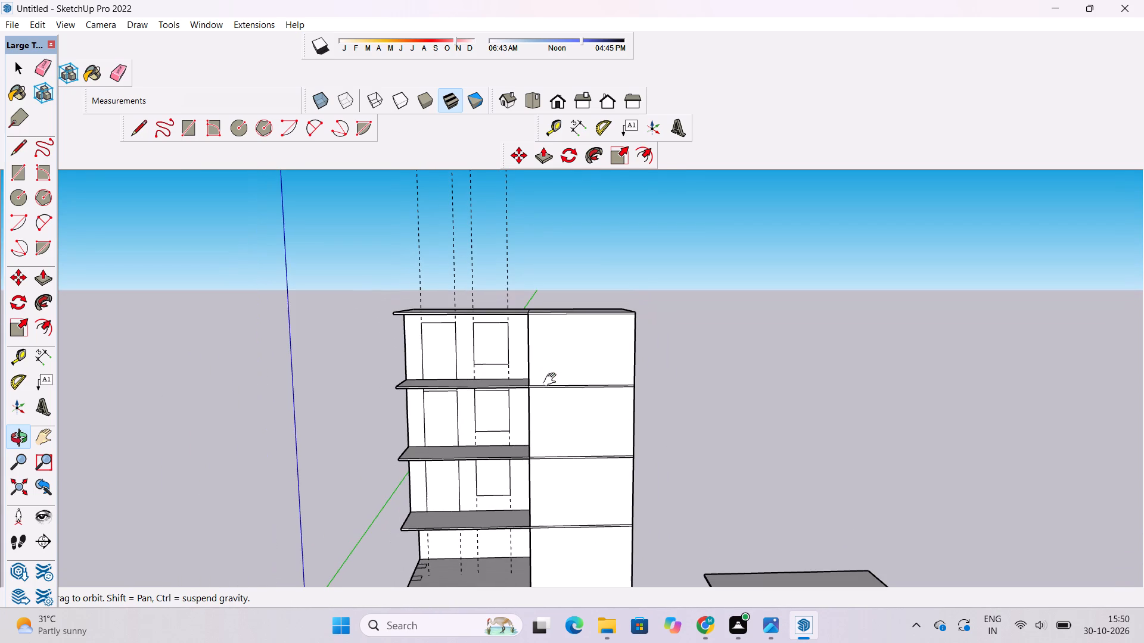
Erase all the horizontal slab lines between levels on the front face of the block beside the recessed wall.
shift+drag(558, 430, 540, 364)
key(e)
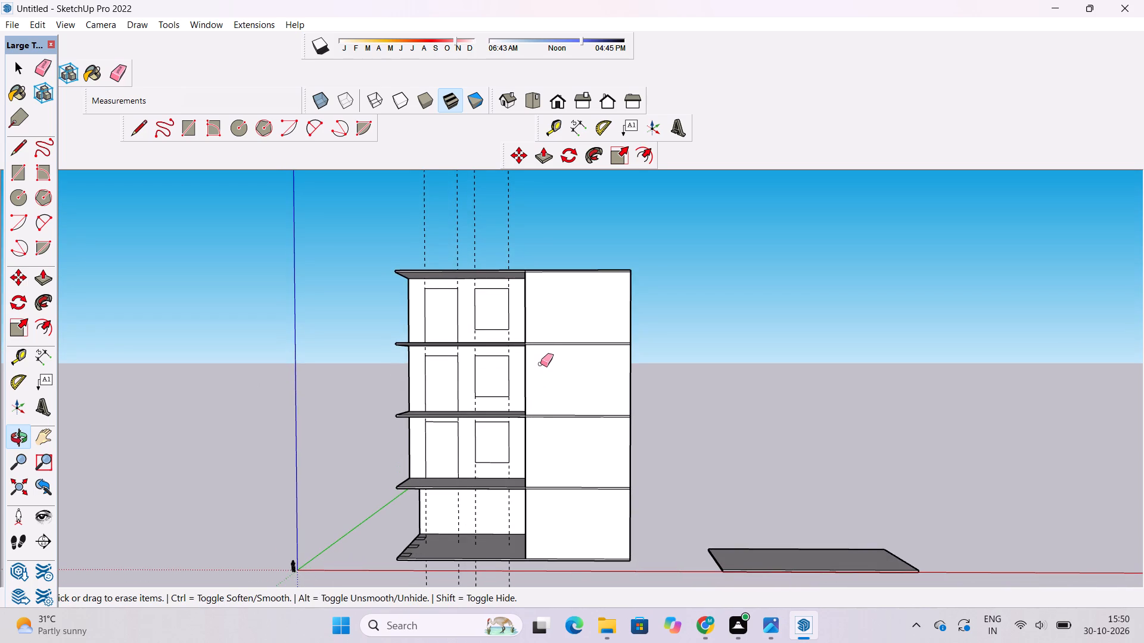
scroll(548, 319, up, 16)
drag(566, 282, 566, 323)
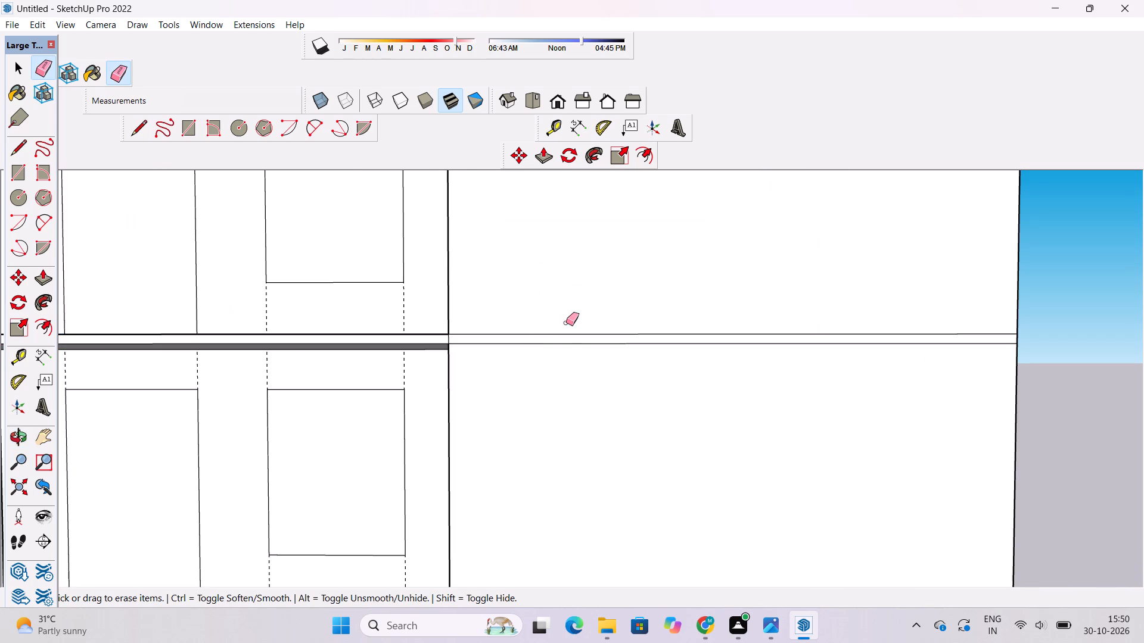
drag(566, 323, 565, 345)
scroll(563, 252, down, 11)
drag(581, 317, 589, 428)
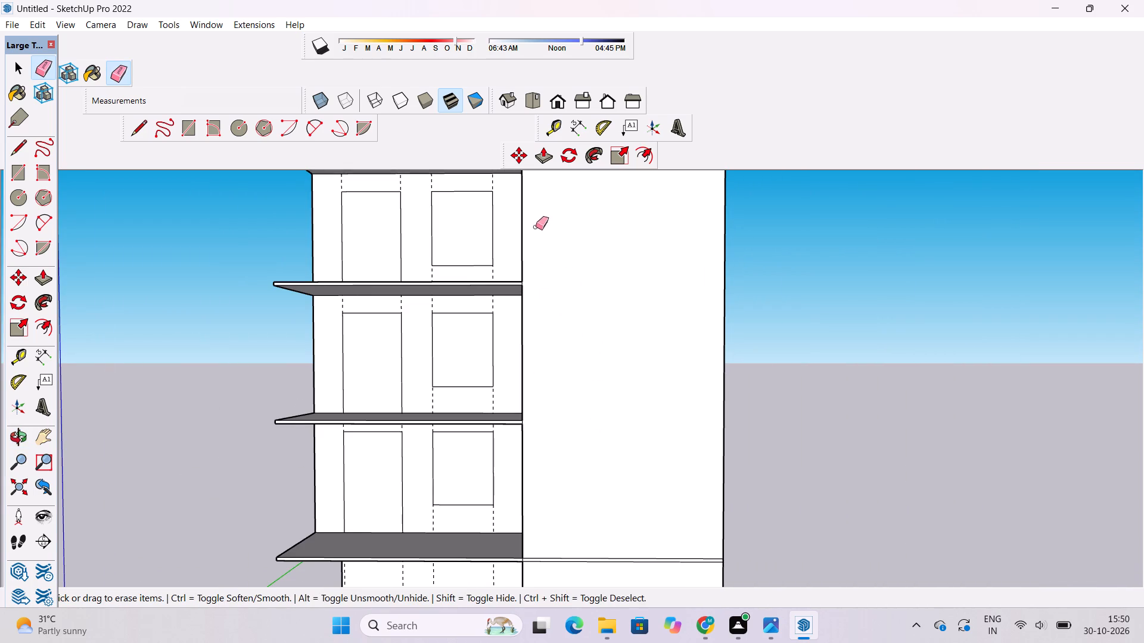
scroll(535, 225, down, 7)
drag(577, 352, 586, 427)
scroll(599, 372, up, 5)
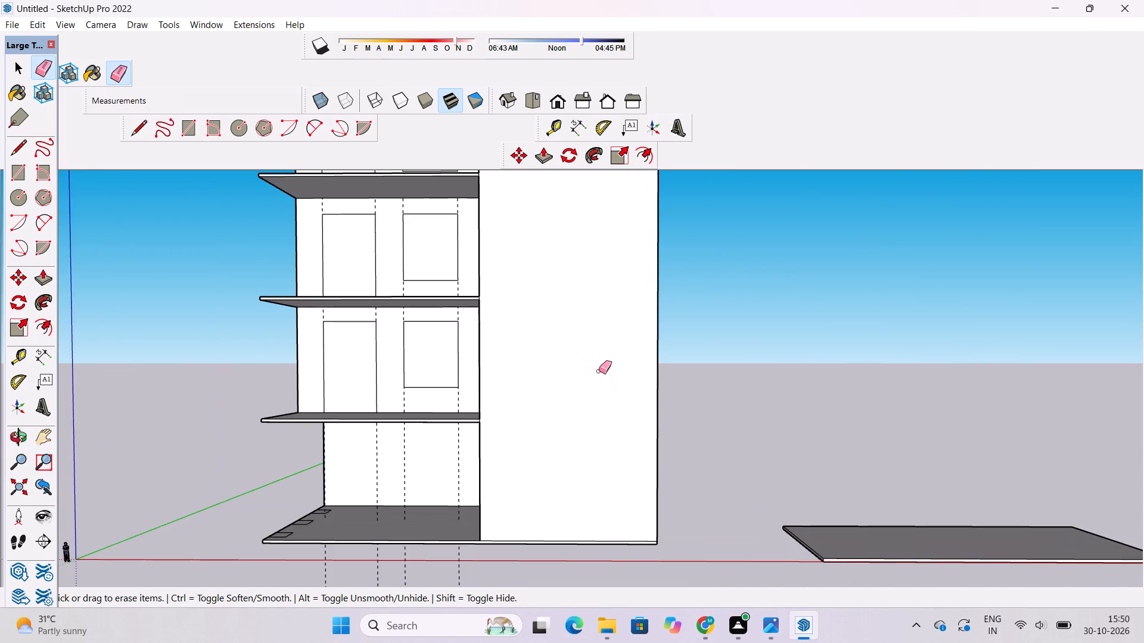
Erase the horizontal slab lines between levels on the block's outer side face.
key(o)
drag(741, 342, 570, 333)
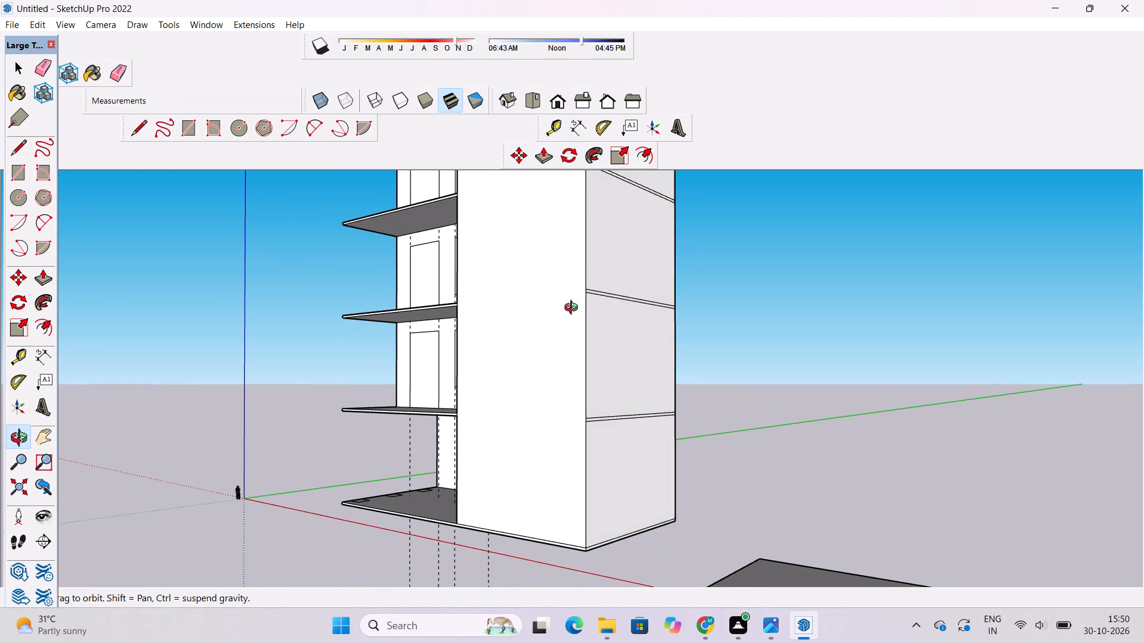
scroll(599, 267, down, 6)
shift+drag(600, 298, 561, 376)
drag(556, 401, 551, 410)
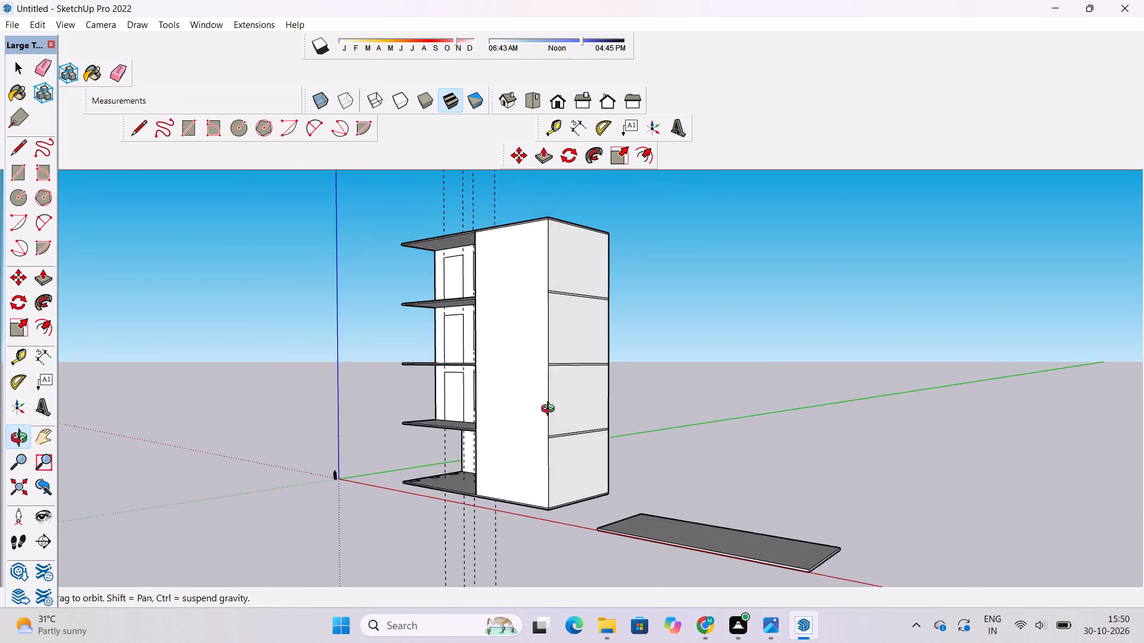
drag(551, 410, 547, 416)
drag(549, 419, 534, 420)
key(e)
drag(585, 279, 578, 301)
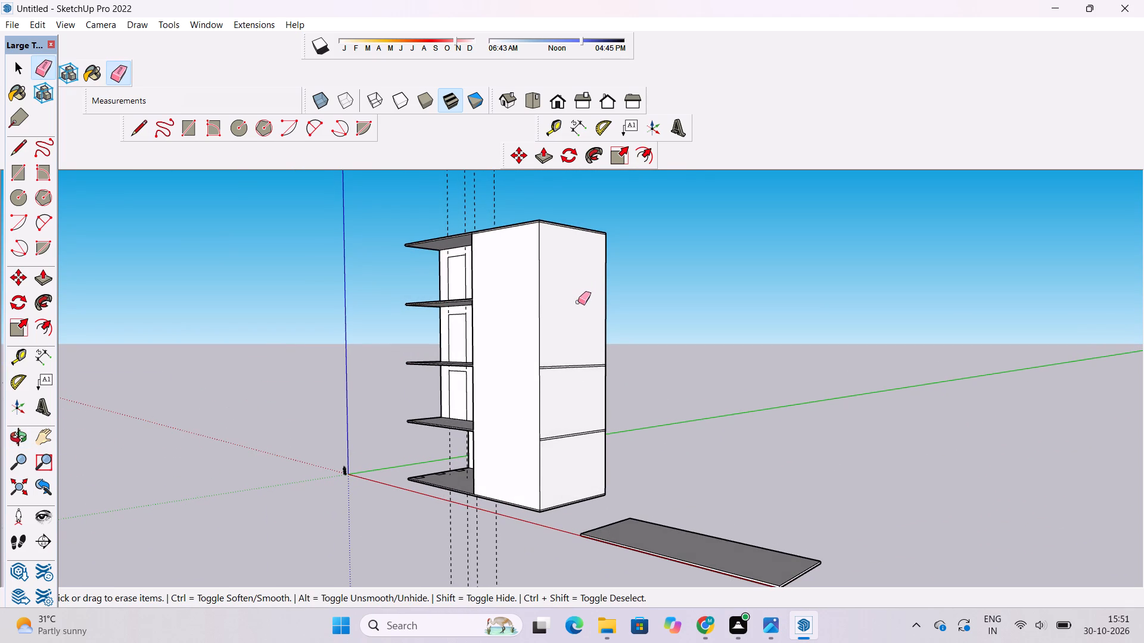
drag(578, 304, 578, 378)
drag(571, 411, 571, 442)
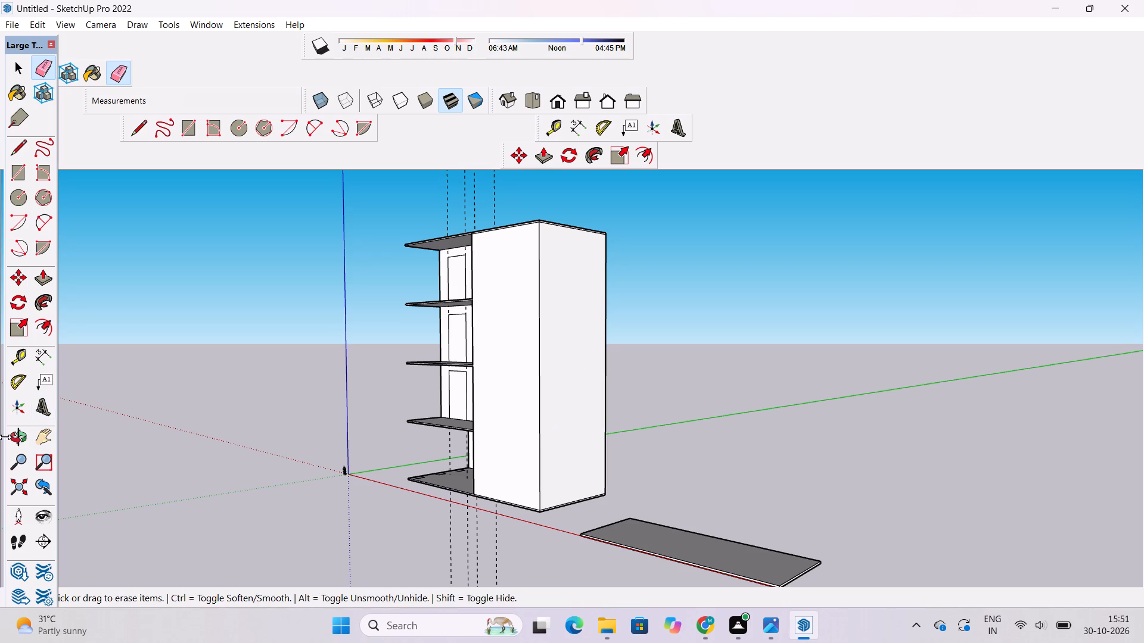
Erase the uppermost horizontal slab lines and the upper part of the vertical seam on the building's rear face.
click(5, 437)
click(26, 438)
drag(91, 399, 334, 407)
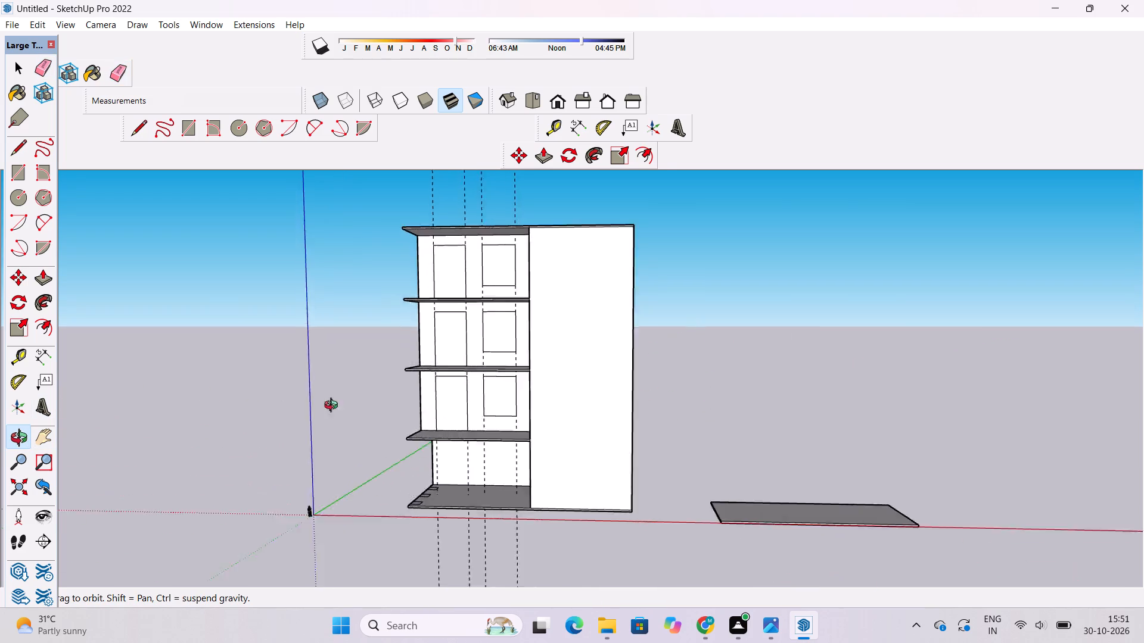
drag(334, 407, 567, 408)
scroll(157, 426, down, 6)
drag(188, 426, 512, 435)
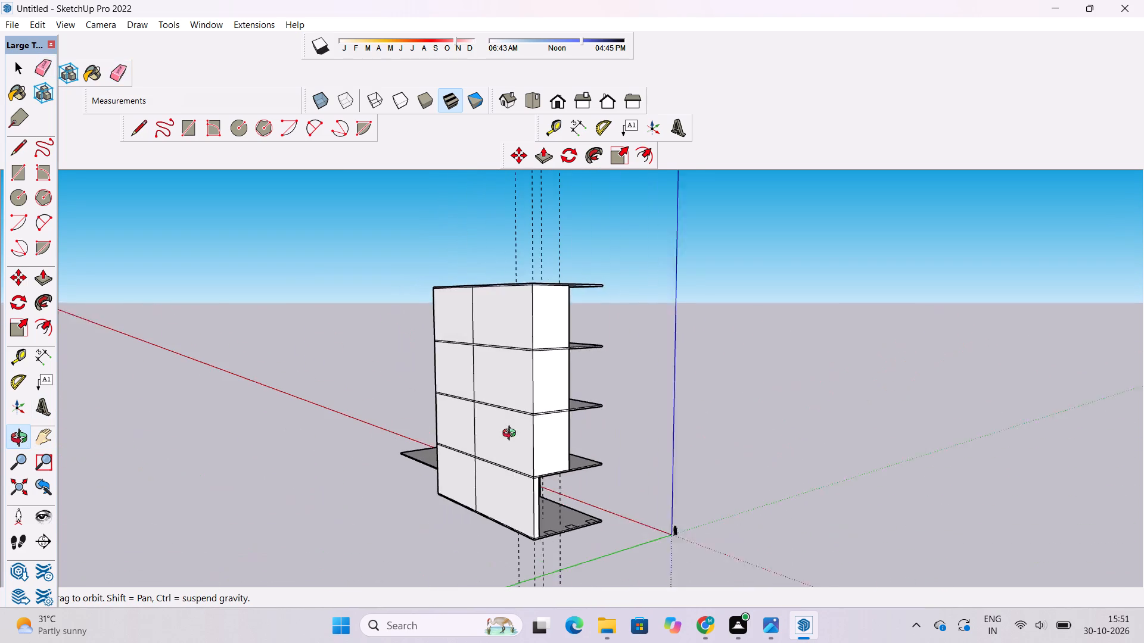
drag(512, 435, 524, 433)
scroll(204, 382, down, 5)
scroll(436, 354, up, 5)
scroll(274, 215, up, 3)
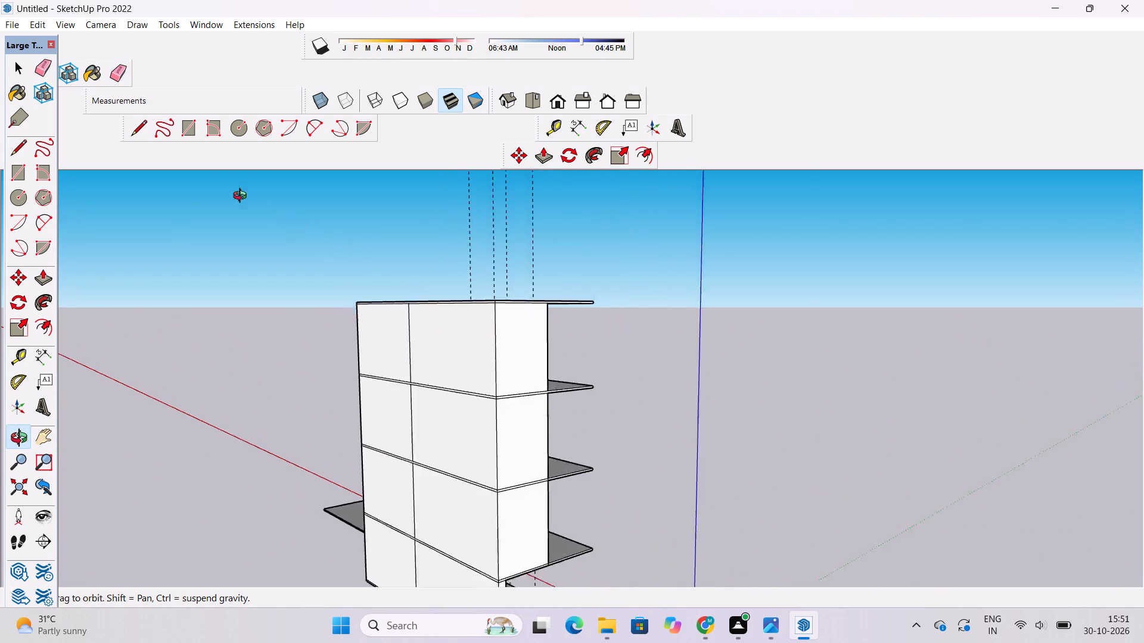
scroll(243, 197, up, 1)
click(120, 79)
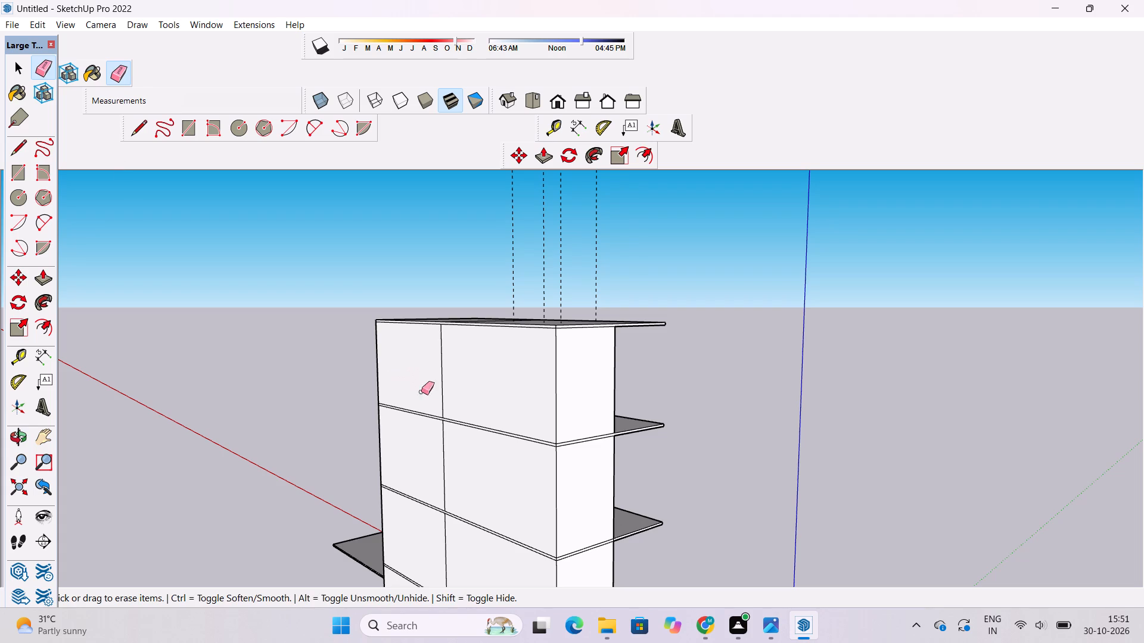
drag(415, 397, 414, 414)
scroll(378, 332, down, 4)
scroll(383, 466, up, 2)
scroll(429, 347, up, 2)
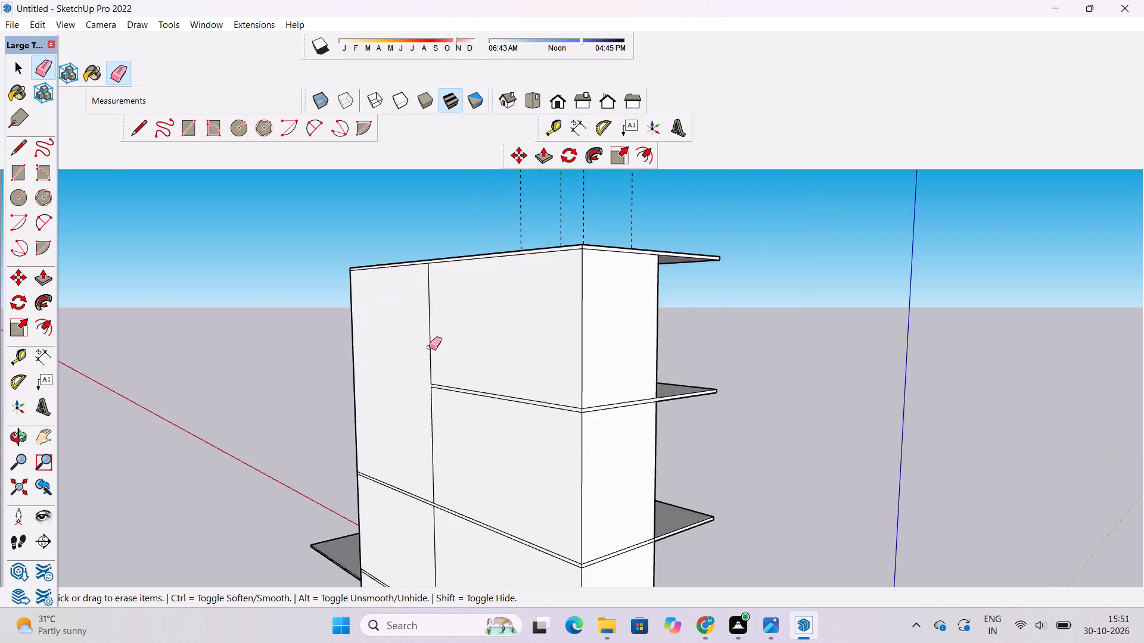
scroll(429, 347, up, 7)
drag(453, 374, 453, 399)
drag(434, 366, 428, 408)
Erase the lower horizontal slab lines and the rest of the vertical seam on the building's rear face.
scroll(377, 349, down, 6)
drag(402, 429, 404, 479)
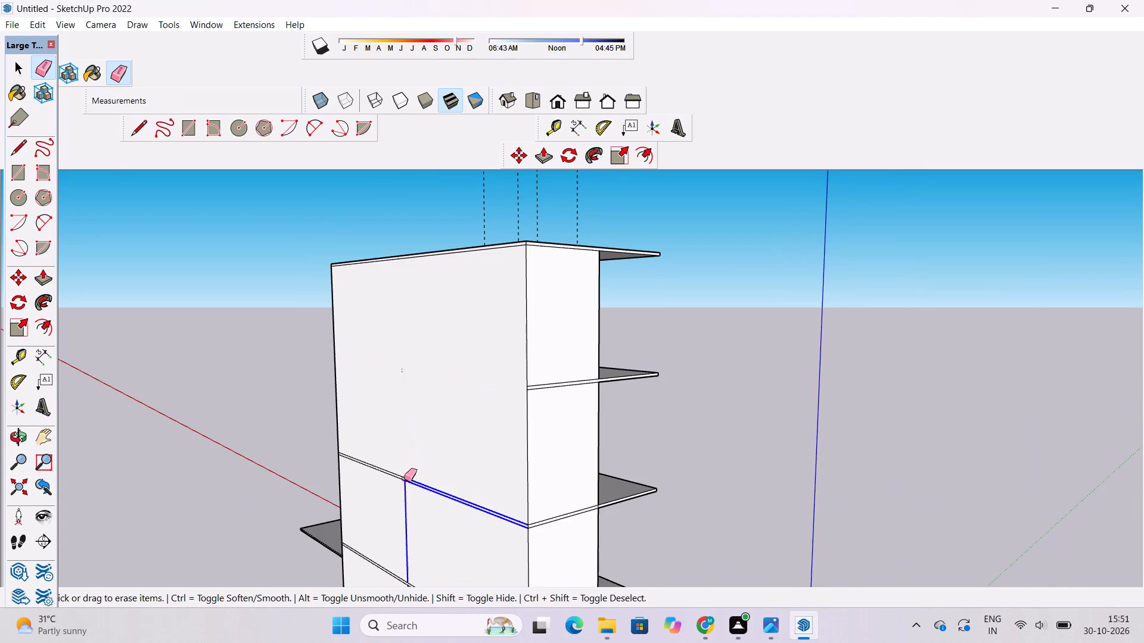
drag(404, 479, 402, 470)
scroll(375, 397, down, 7)
scroll(395, 488, up, 6)
drag(395, 479, 388, 504)
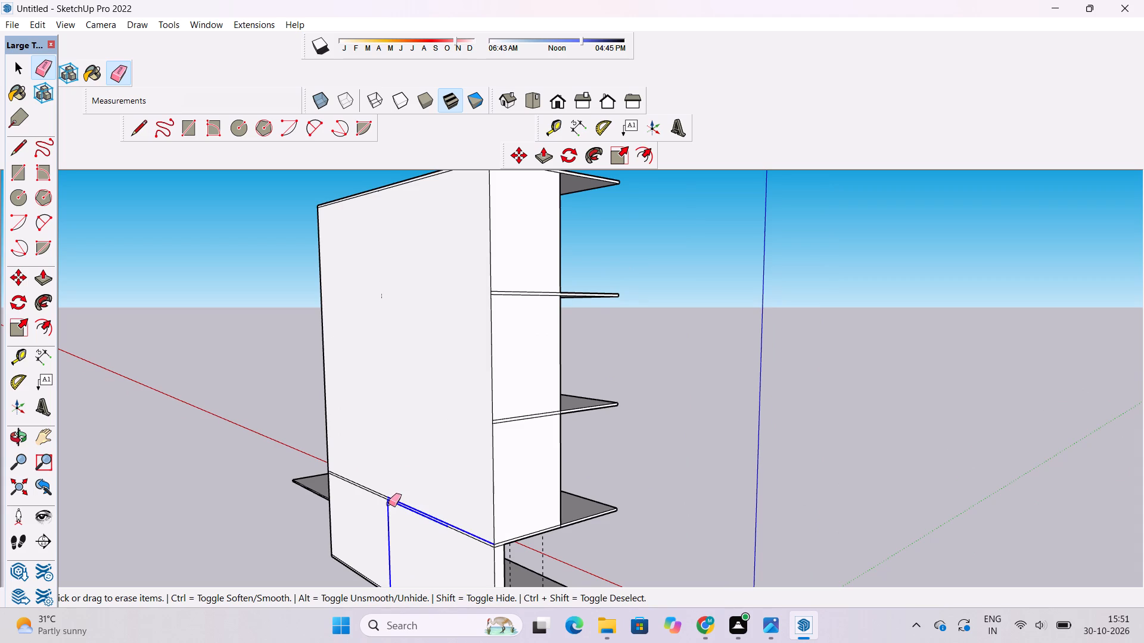
drag(388, 504, 384, 492)
drag(465, 519, 467, 539)
Examine the building's side face, recessed front with door and window rectangles, and adjoining block from several angles.
click(18, 433)
scroll(349, 451, down, 7)
drag(745, 452, 601, 444)
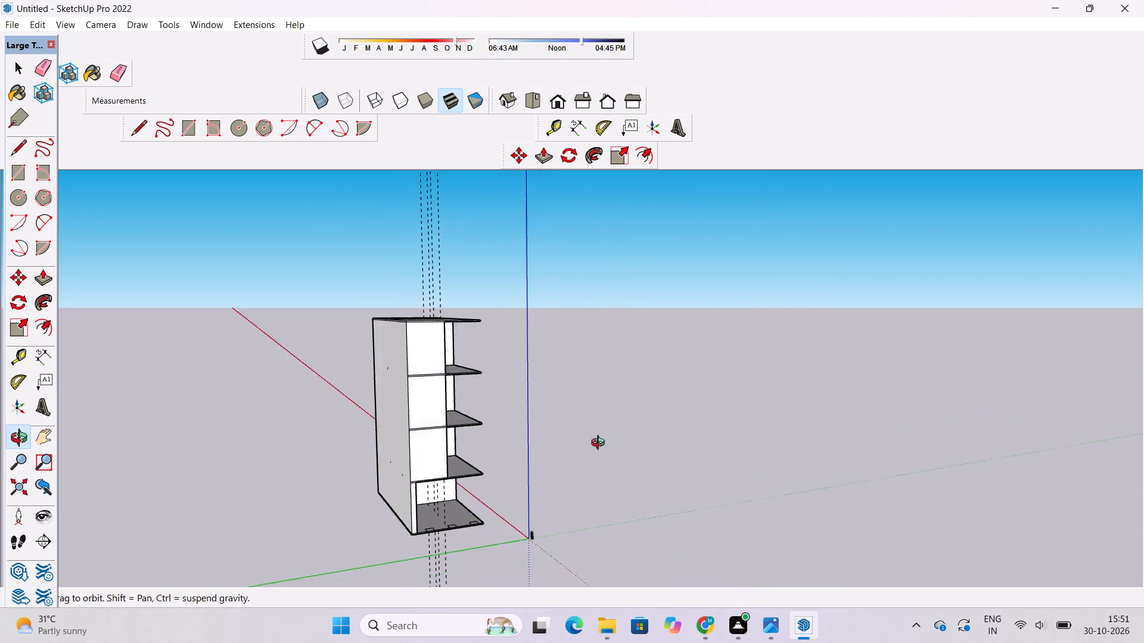
drag(601, 444, 340, 438)
scroll(546, 410, up, 9)
drag(642, 447, 537, 447)
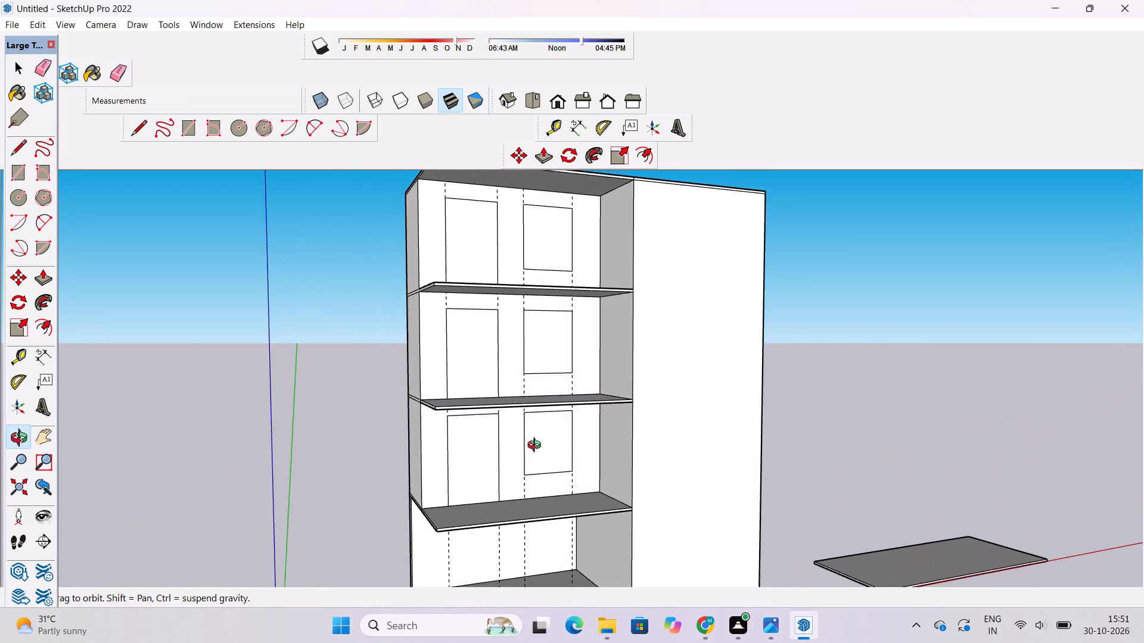
scroll(537, 447, down, 5)
shift+drag(595, 499, 572, 412)
drag(571, 418, 575, 441)
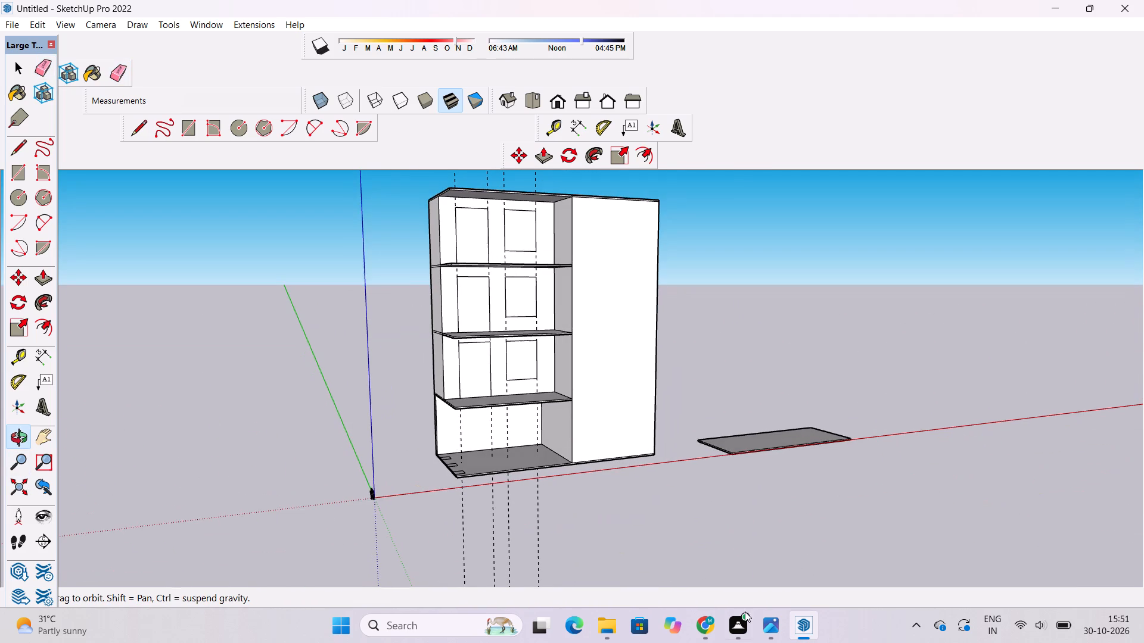
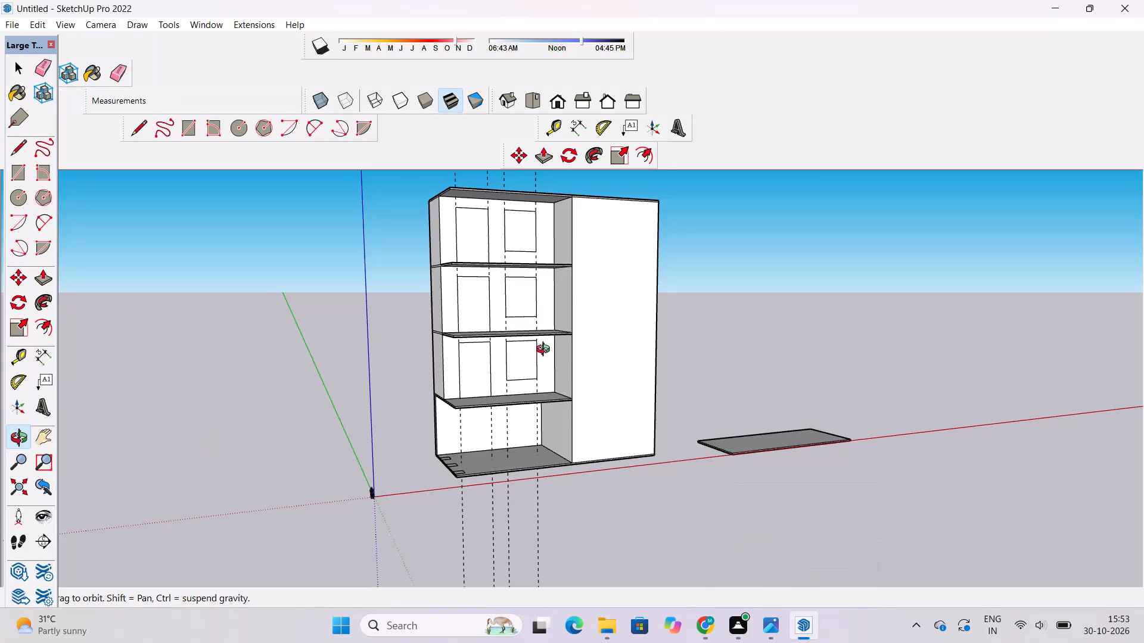
Erase the slab edge lines crossing the white side wall at the first slab below the roof.
scroll(546, 351, down, 3)
drag(558, 360, 547, 361)
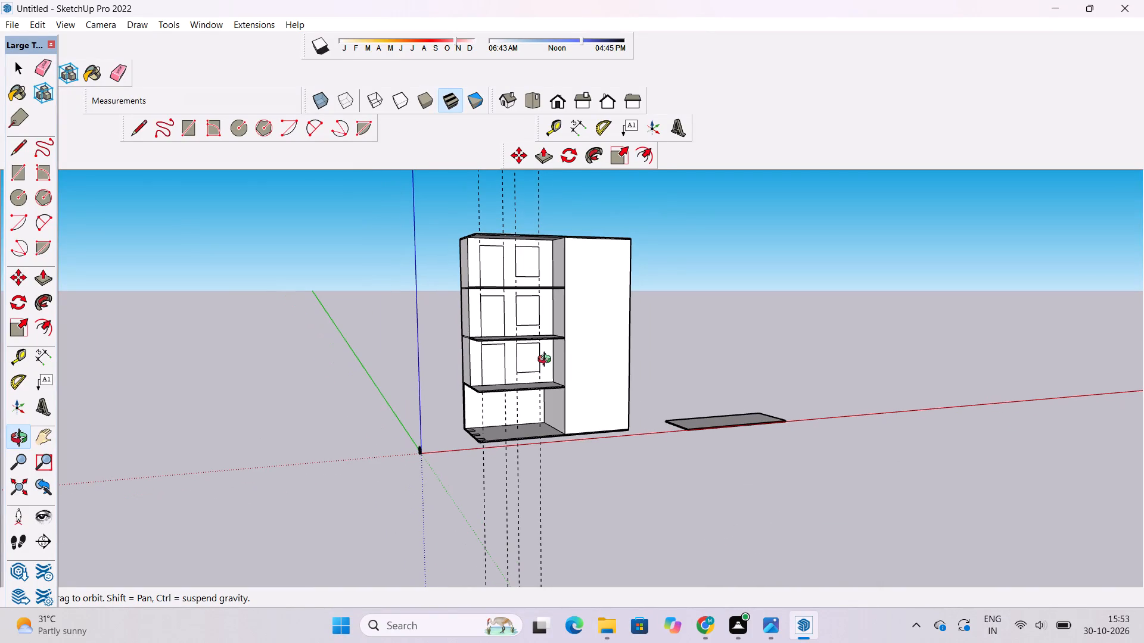
drag(547, 361, 546, 361)
drag(639, 358, 580, 360)
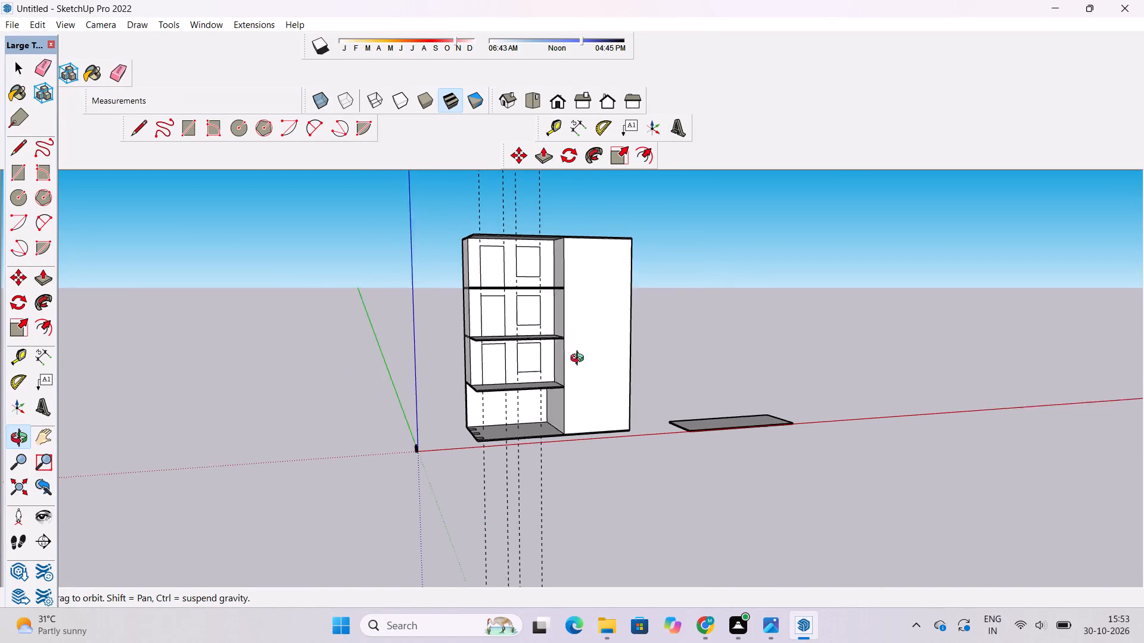
drag(580, 360, 558, 360)
scroll(558, 360, up, 4)
shift+drag(571, 362, 570, 385)
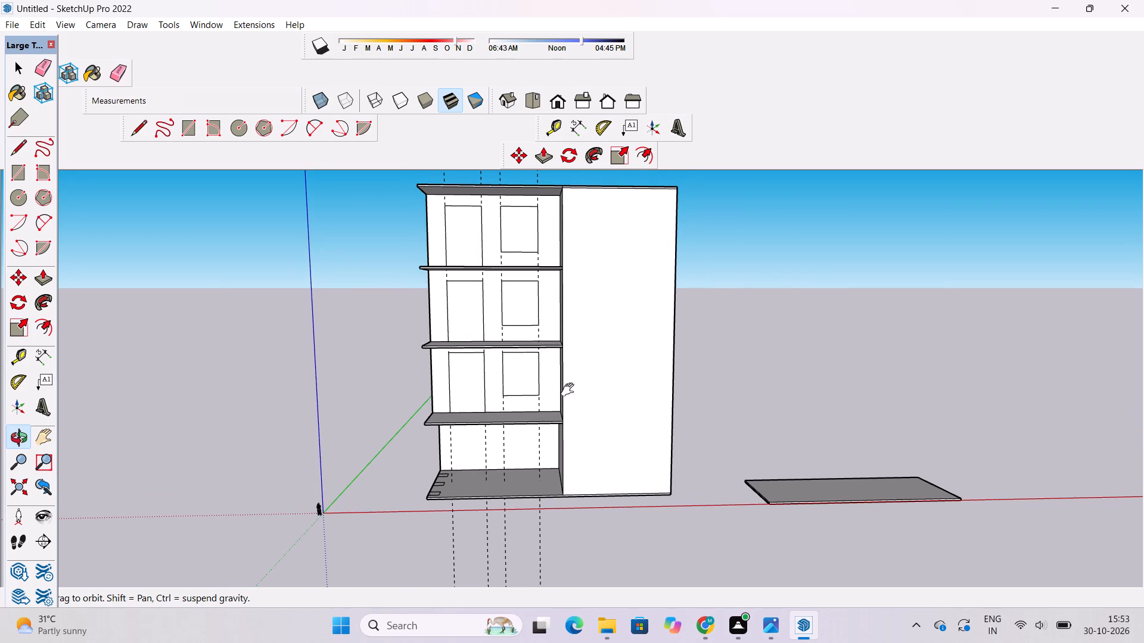
shift+scroll(583, 336, down, 2)
drag(404, 377, 931, 344)
scroll(573, 402, up, 1)
shift+drag(572, 305, 527, 418)
scroll(493, 379, up, 6)
key(e)
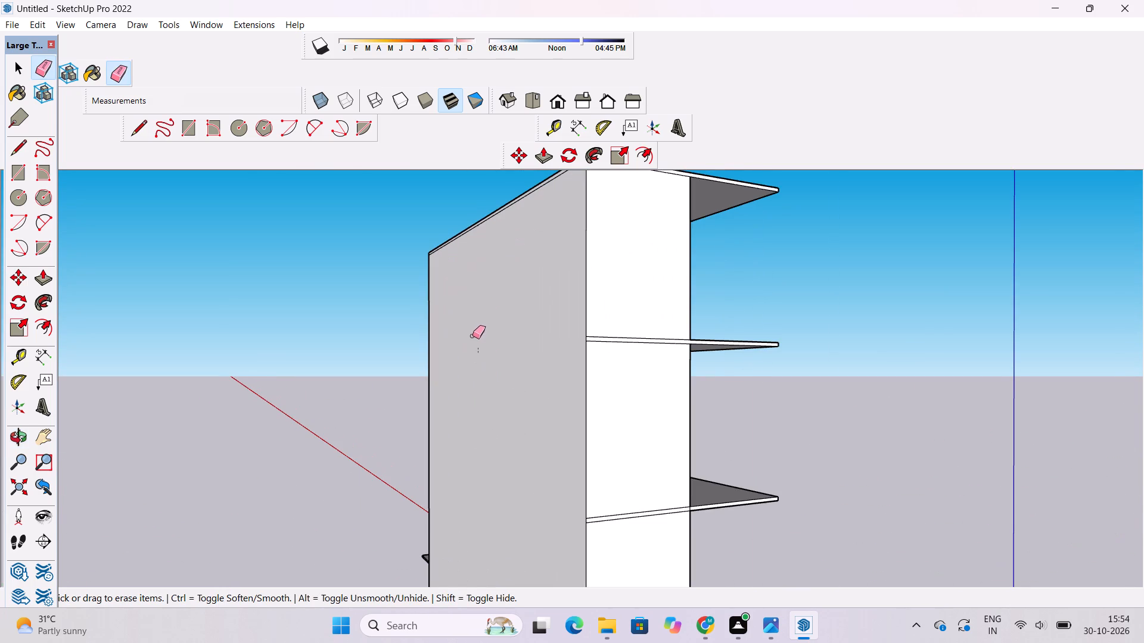
scroll(472, 335, up, 1)
drag(479, 334, 478, 352)
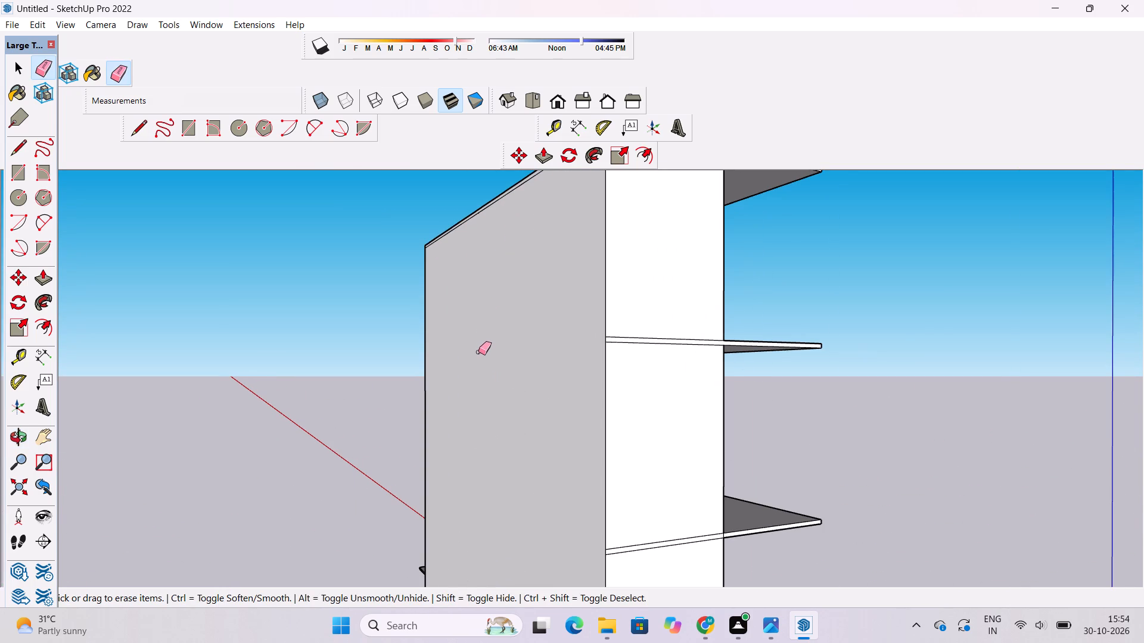
drag(478, 352, 478, 359)
drag(468, 318, 475, 367)
scroll(453, 319, down, 7)
scroll(551, 323, up, 2)
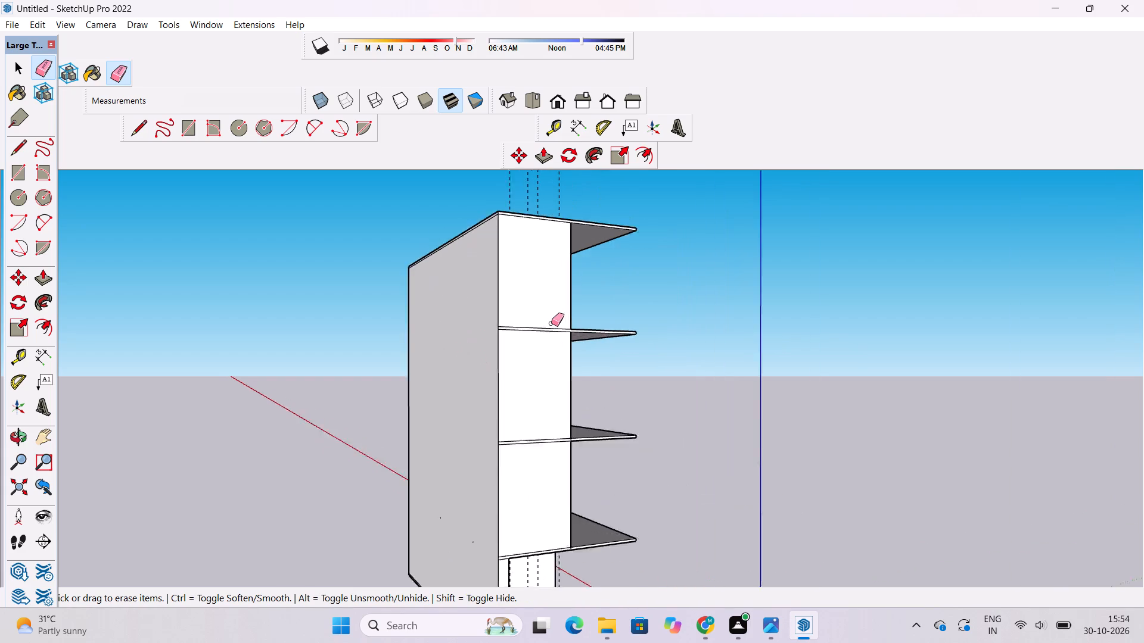
scroll(551, 323, up, 7)
drag(547, 303, 539, 352)
scroll(481, 285, down, 6)
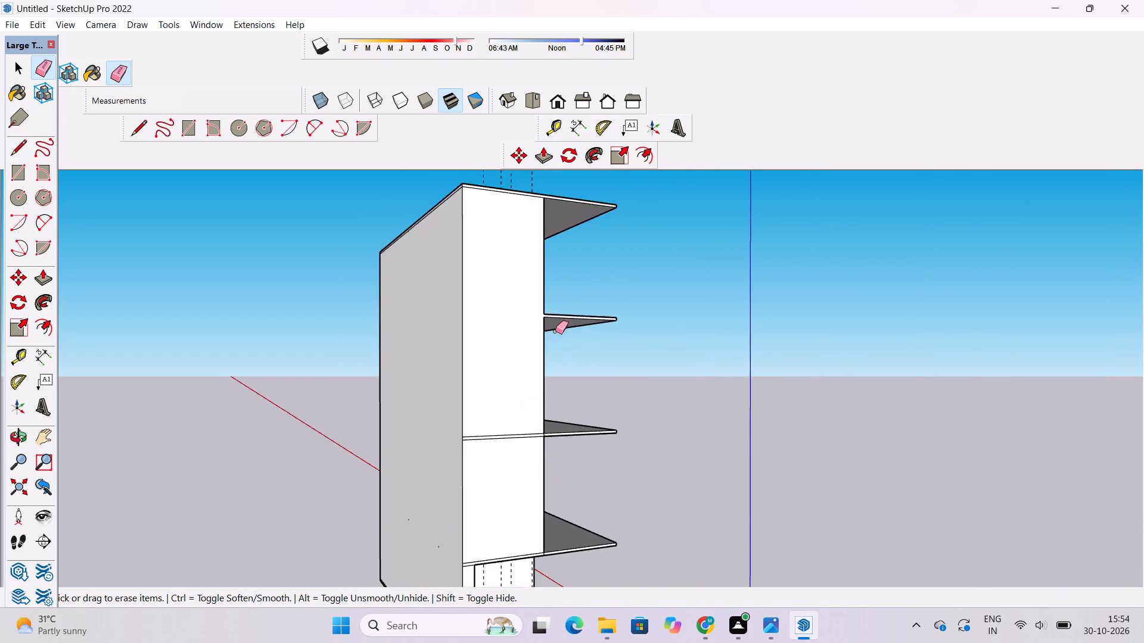
Draw a 1' vertical line across the slab's thickness where the first slab below the roof meets the side wall's edge.
scroll(555, 327, up, 10)
key(l)
scroll(532, 298, up, 7)
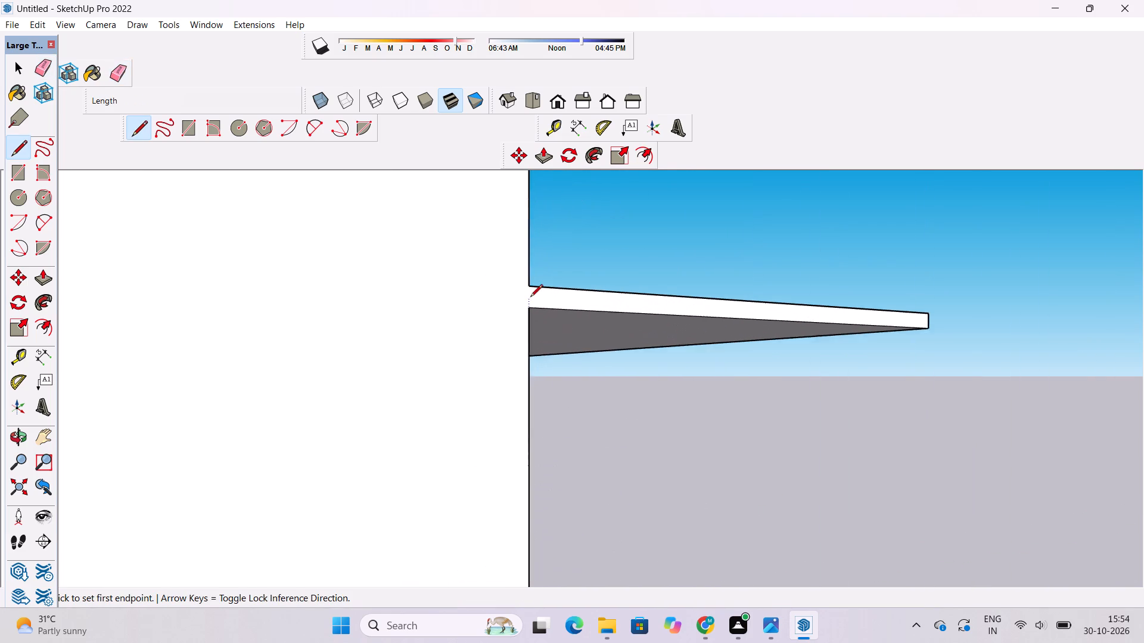
scroll(530, 298, up, 2)
click(529, 286)
click(531, 313)
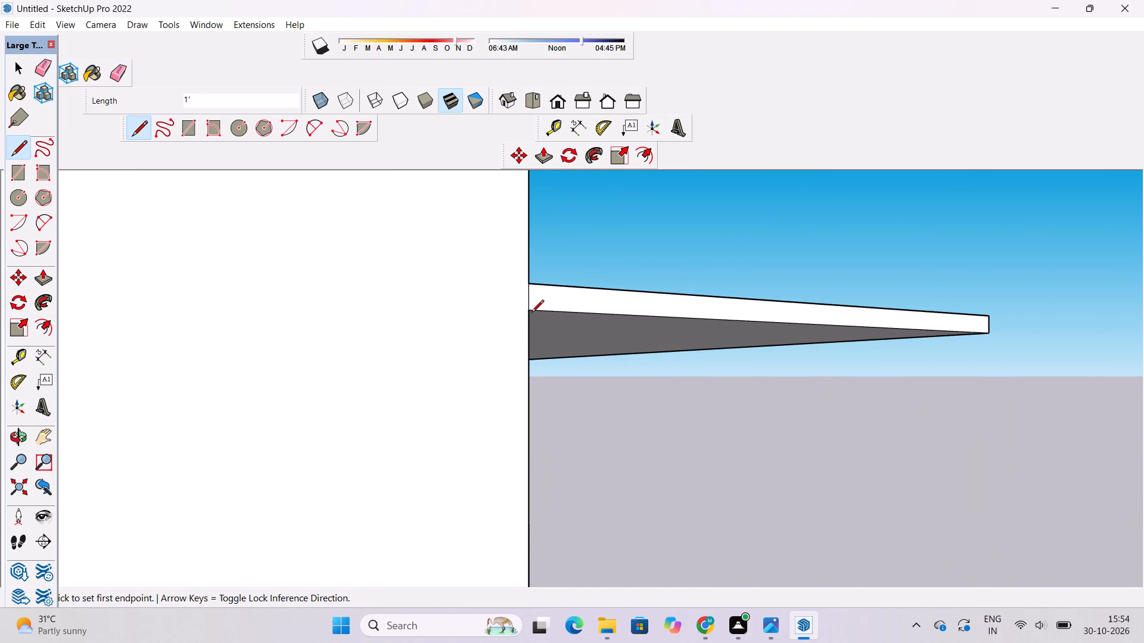
scroll(492, 289, down, 15)
scroll(426, 294, down, 5)
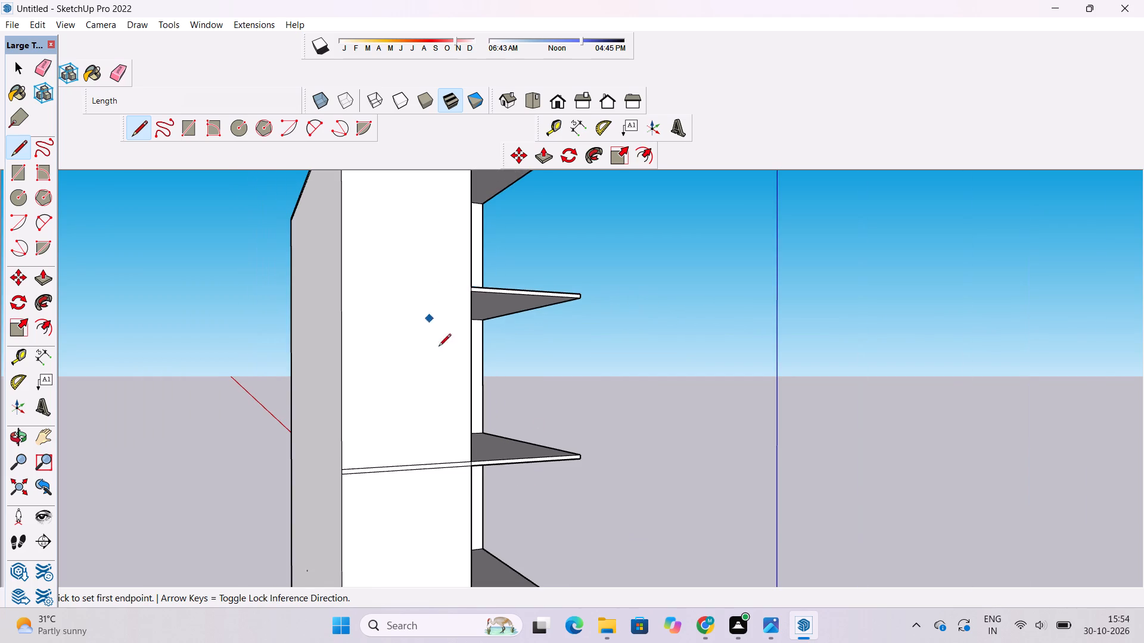
Erase the slab edge lines crossing the side wall at the second slab below the roof.
click(122, 80)
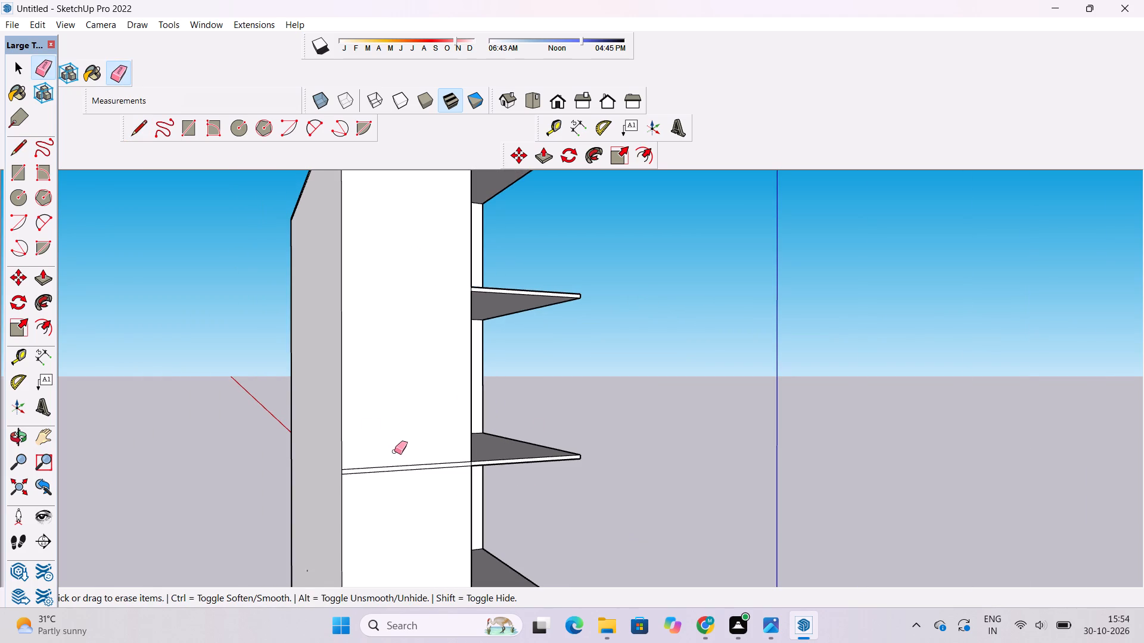
drag(394, 451, 396, 479)
Examine the building's front elevation, including its floor slabs, door and window outlines and the blank wall.
click(9, 441)
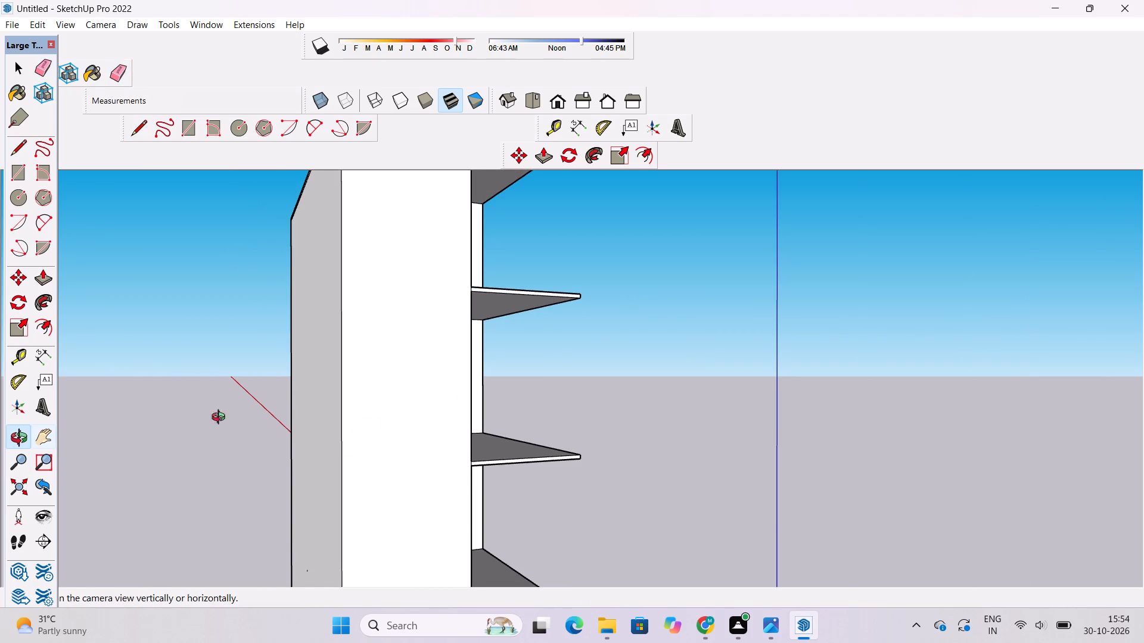
scroll(282, 423, down, 5)
drag(614, 391, 334, 423)
scroll(440, 404, down, 4)
drag(472, 371, 316, 330)
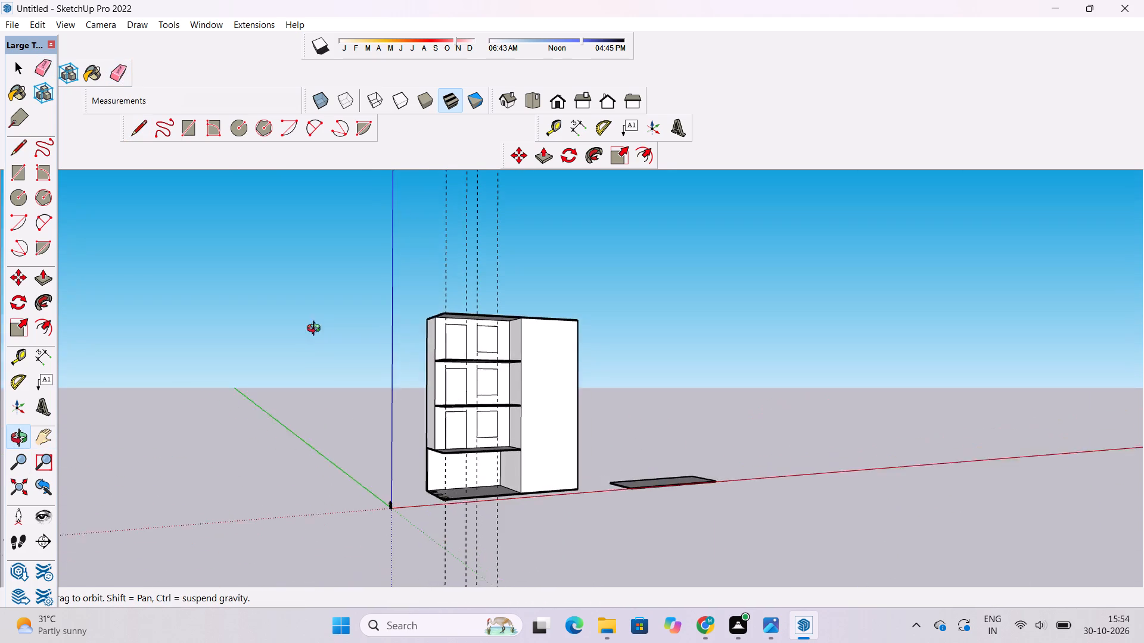
drag(316, 330, 315, 330)
shift+drag(477, 355, 474, 345)
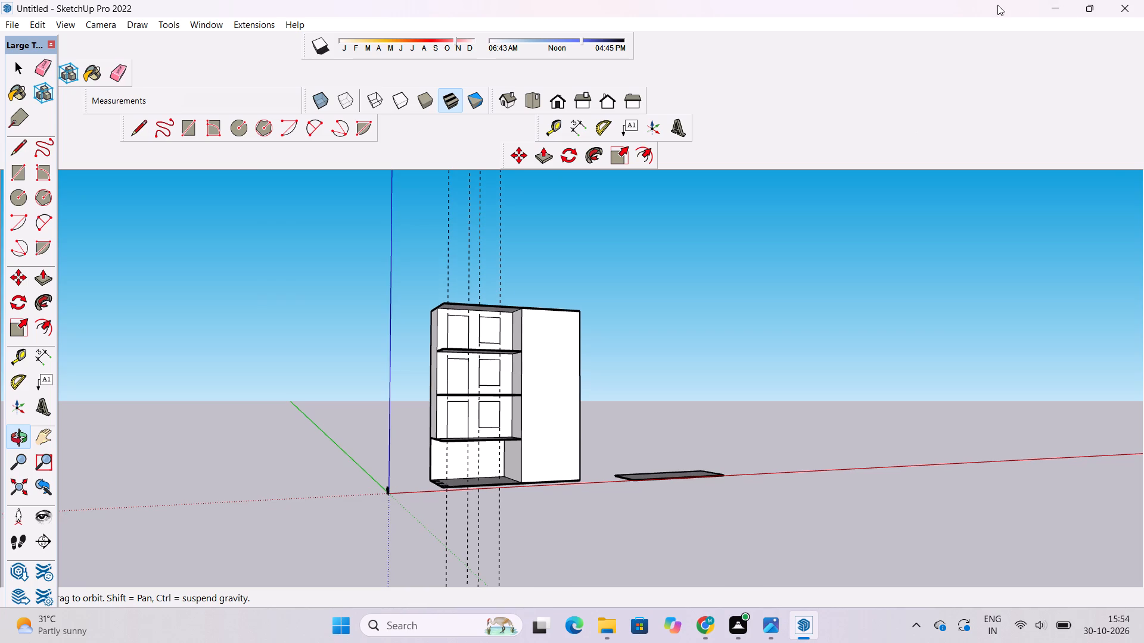
scroll(843, 282, down, 1)
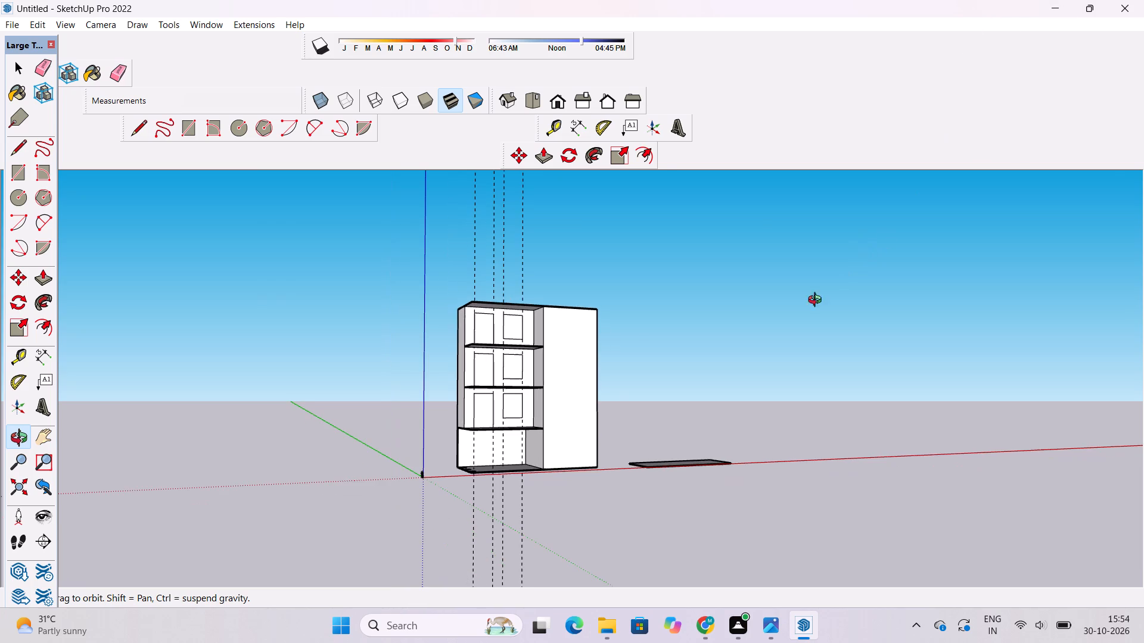
drag(491, 405, 470, 411)
scroll(470, 414, up, 2)
shift+drag(483, 408, 436, 440)
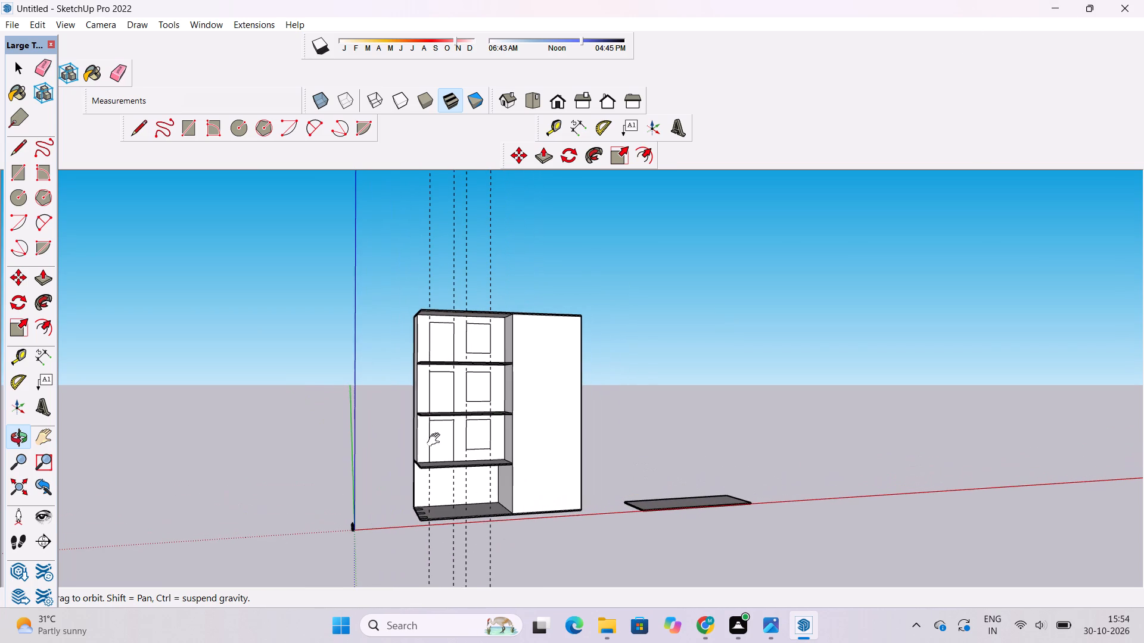
drag(541, 412, 397, 407)
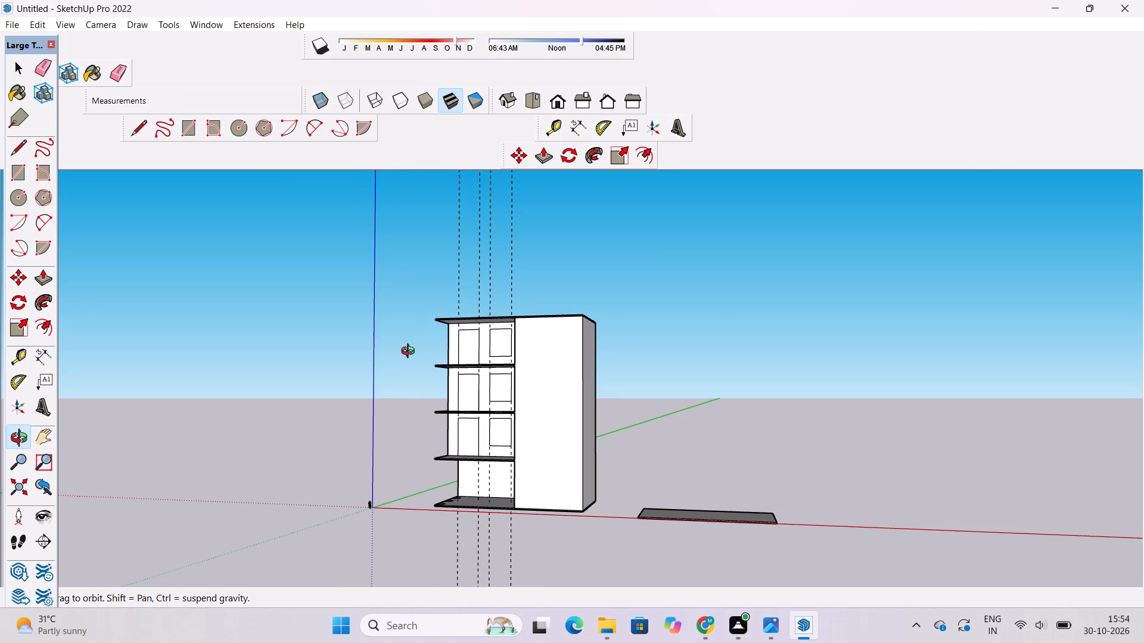
scroll(428, 429, up, 1)
drag(437, 433, 495, 470)
scroll(464, 345, up, 4)
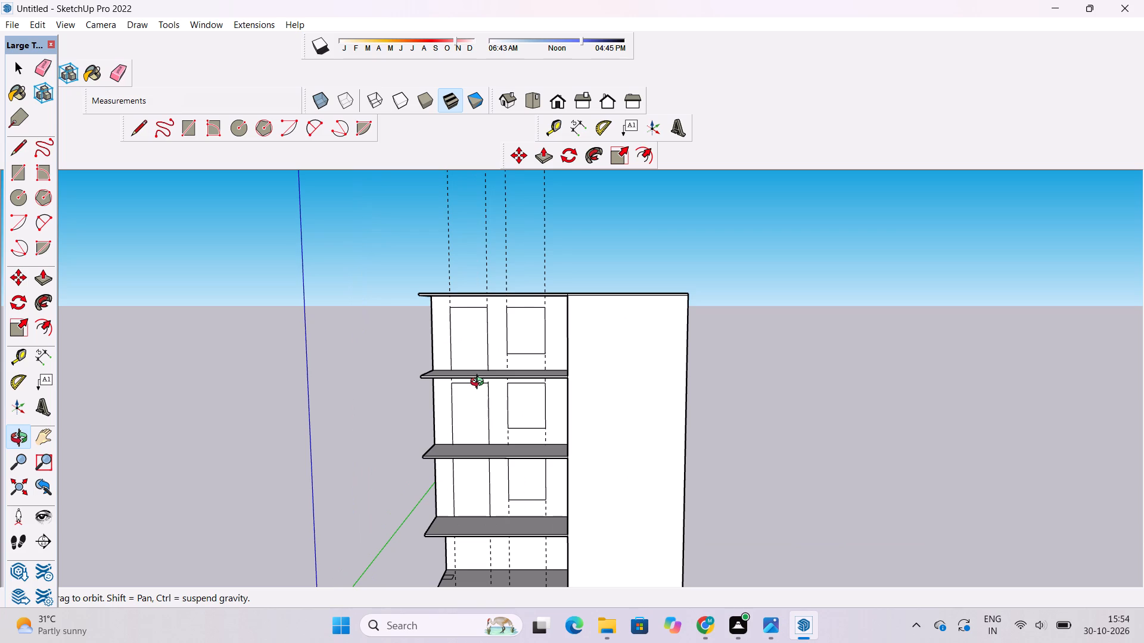
shift+scroll(484, 393, down, 4)
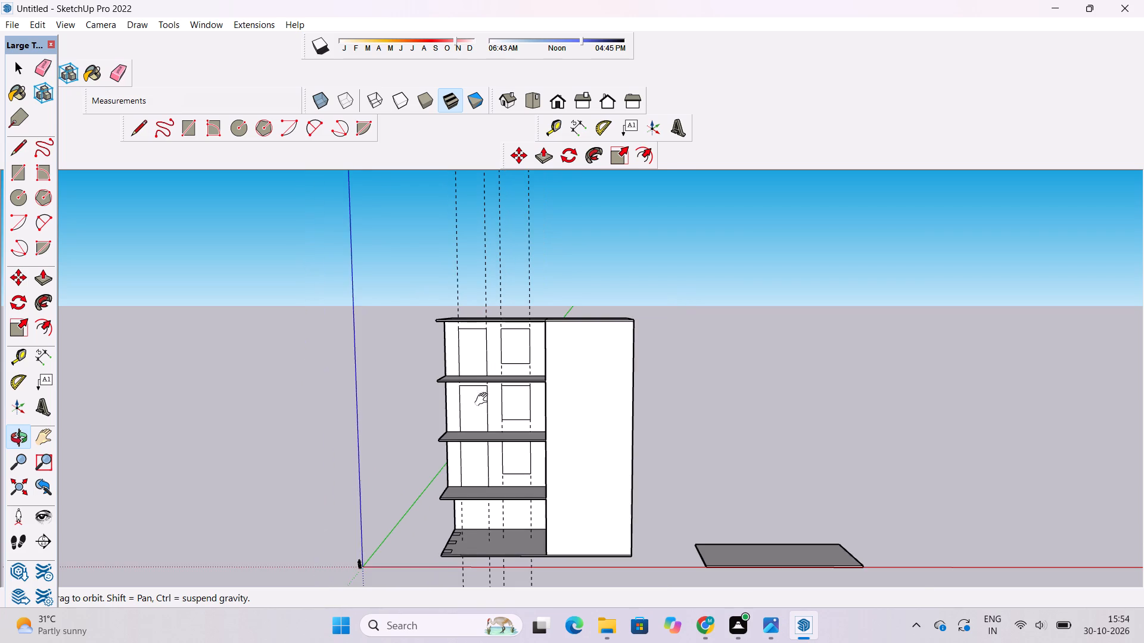
shift+drag(529, 416, 530, 402)
shift+drag(543, 402, 543, 413)
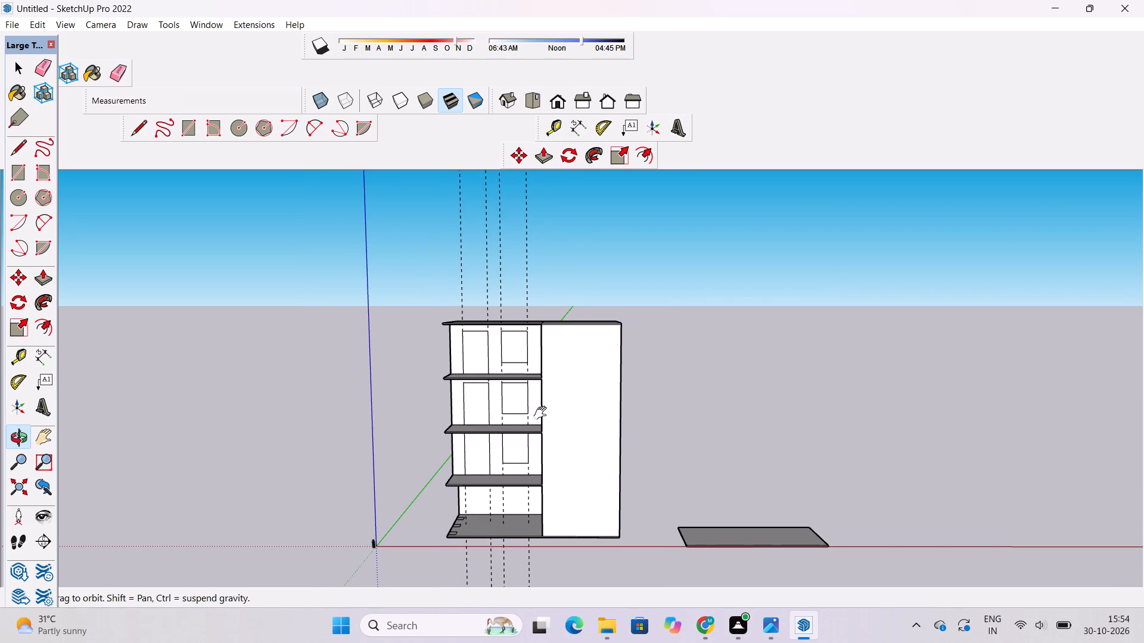
shift+drag(543, 414, 543, 408)
shift+scroll(520, 417, up, 2)
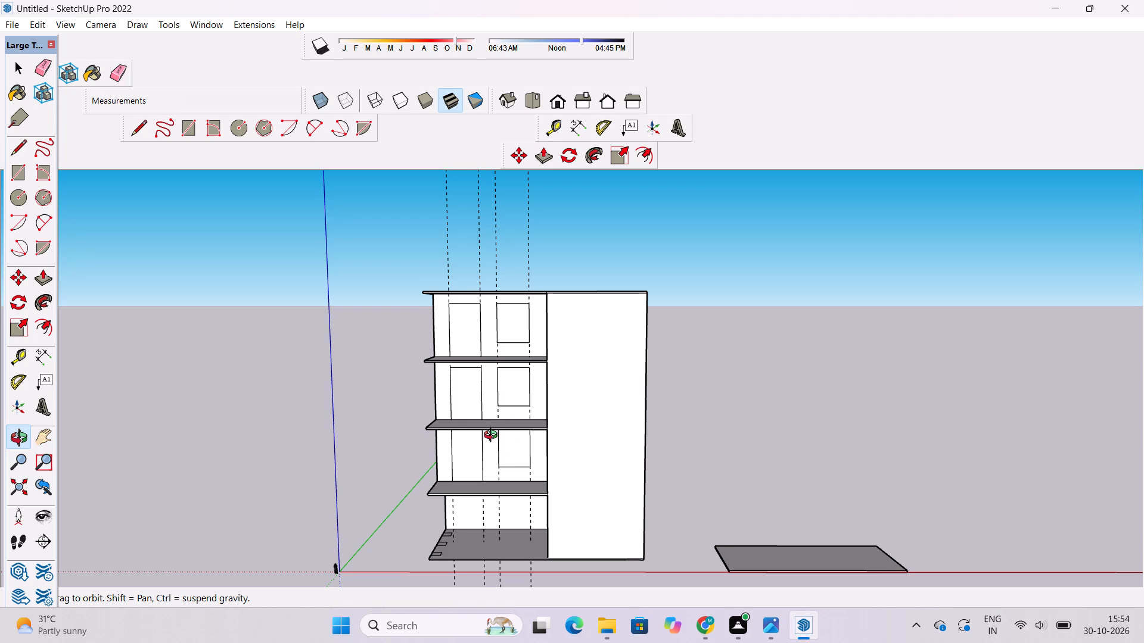
scroll(493, 436, down, 1)
shift+drag(493, 441, 493, 459)
drag(493, 459, 495, 436)
shift+drag(493, 499, 500, 475)
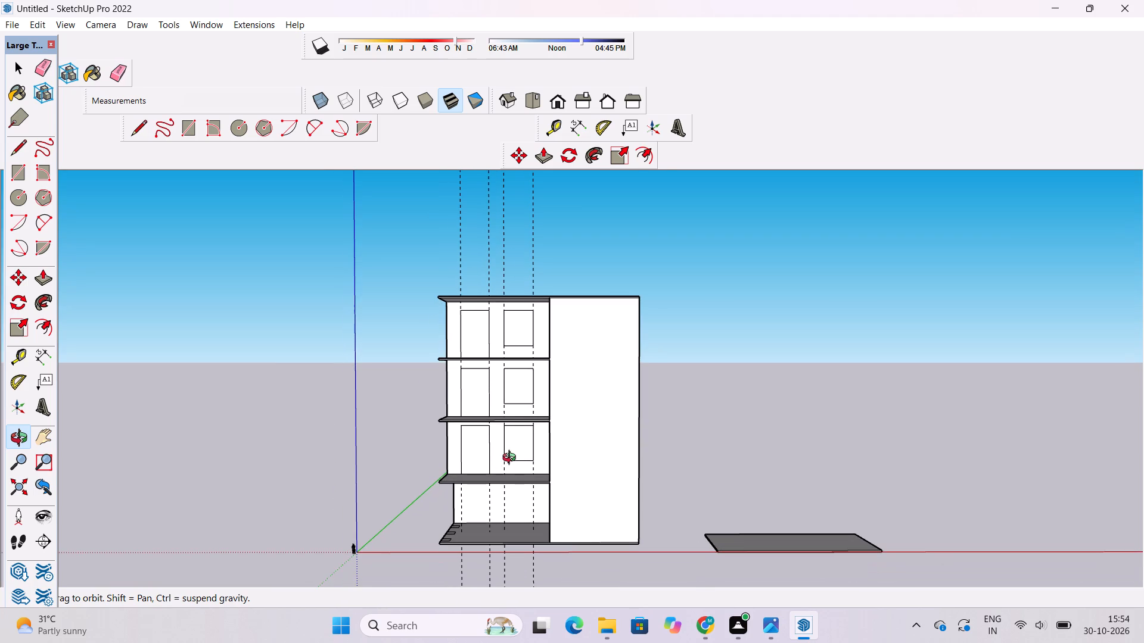
Place a horizontal guide along the lower front edge of the first slab below the roof, extending across the blank front wall.
drag(506, 391, 483, 423)
shift+scroll(509, 408, up, 3)
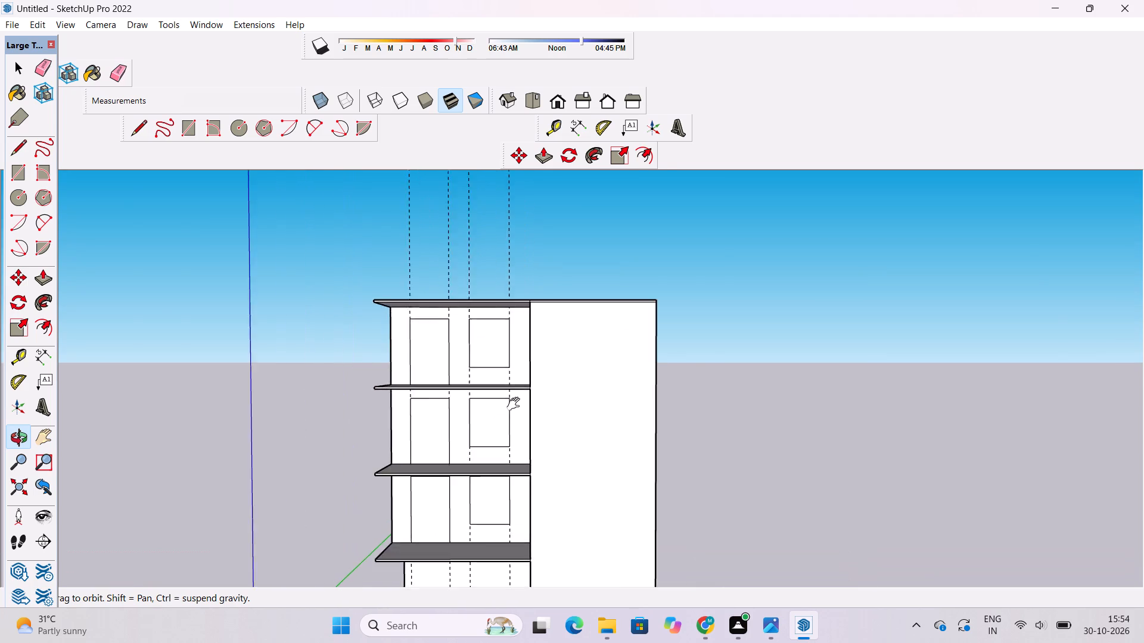
shift+scroll(516, 404, up, 3)
shift+drag(526, 403, 525, 418)
shift+scroll(540, 413, up, 3)
shift+scroll(535, 404, down, 3)
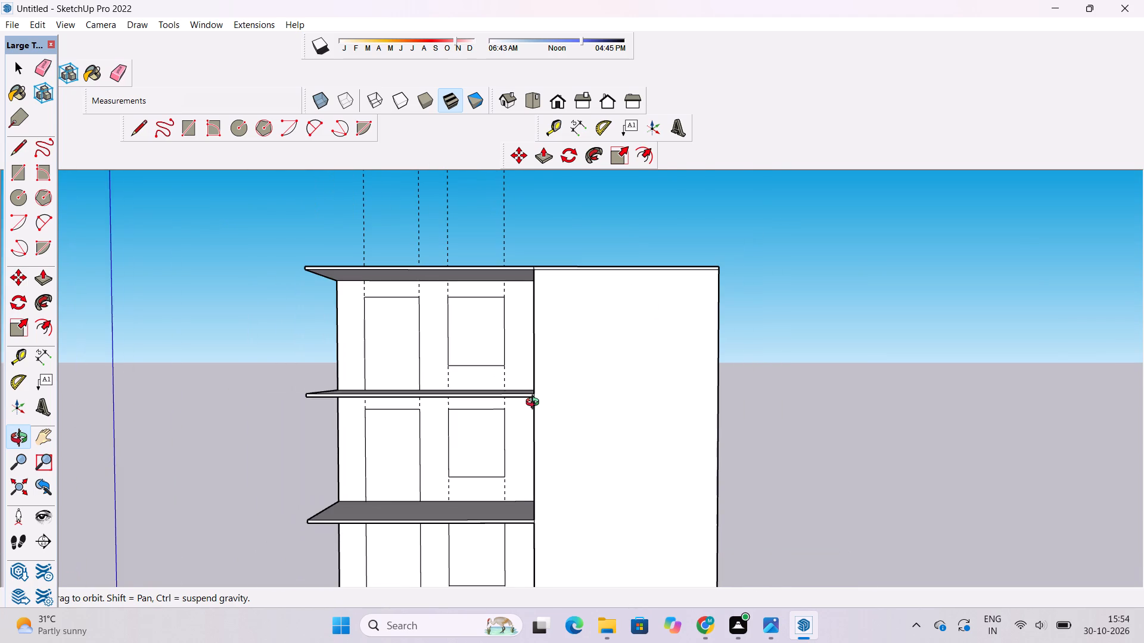
scroll(535, 404, up, 2)
shift+drag(523, 402, 500, 408)
shift+scroll(500, 408, up, 3)
shift+drag(513, 405, 462, 411)
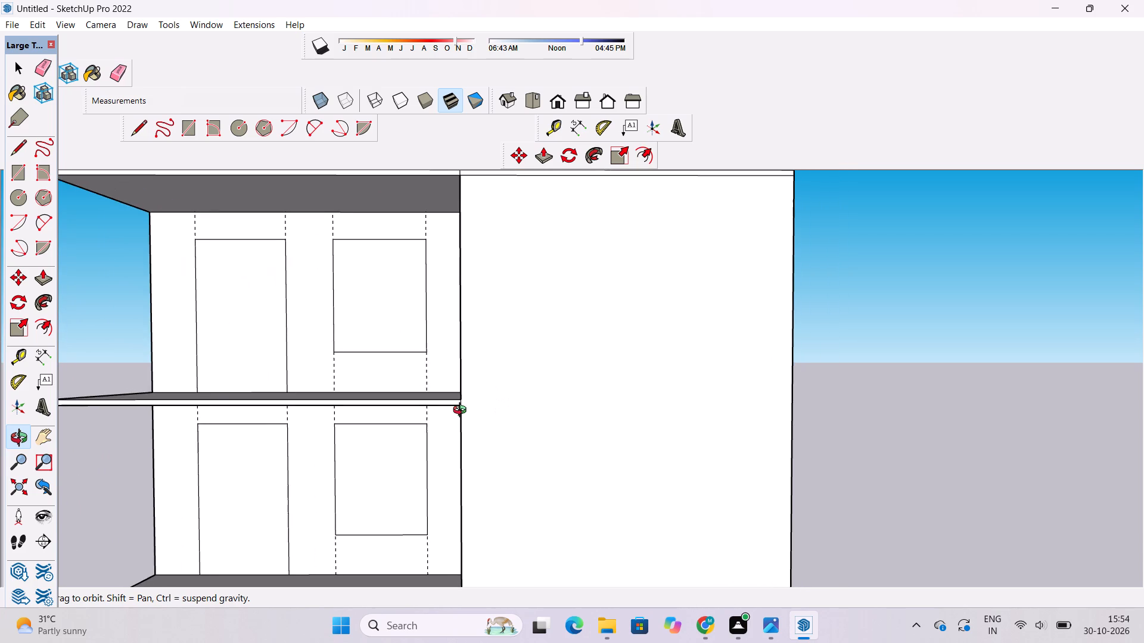
key(t)
scroll(462, 411, up, 8)
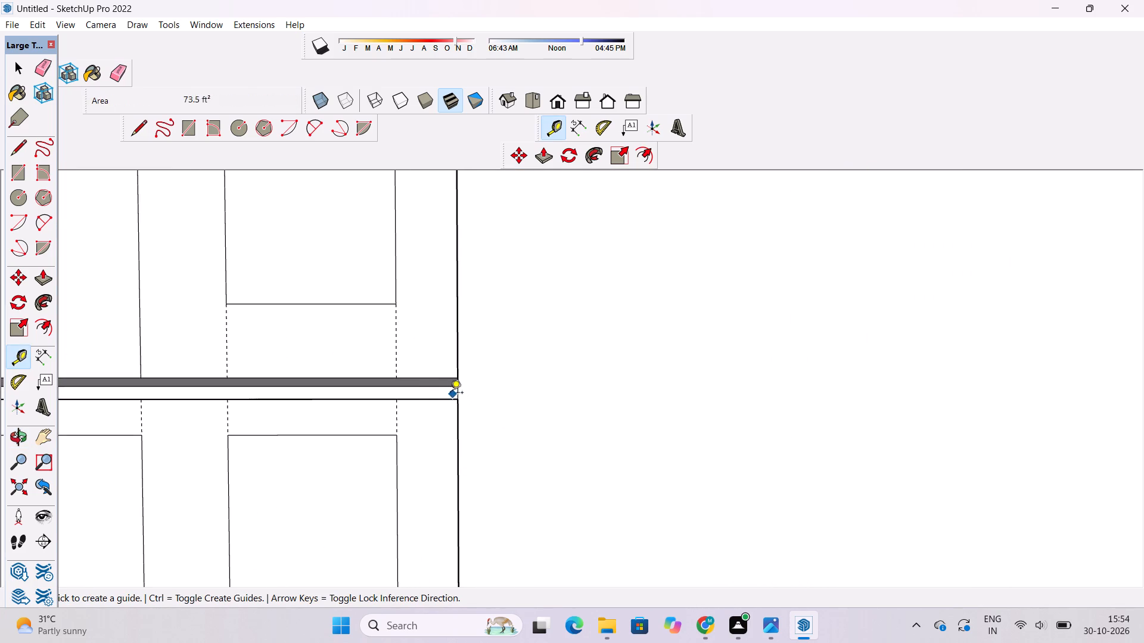
click(421, 395)
click(449, 399)
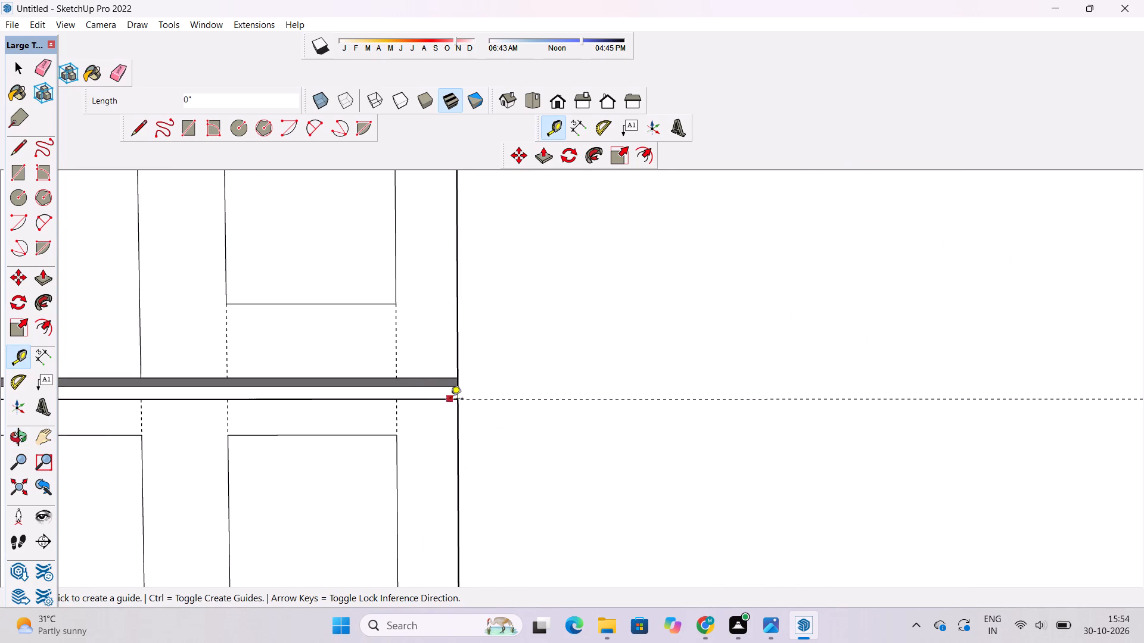
scroll(463, 417, down, 12)
Place a vertical guide on the blank front wall, offset 48' from its vertical edge beside the floor slabs.
key(o)
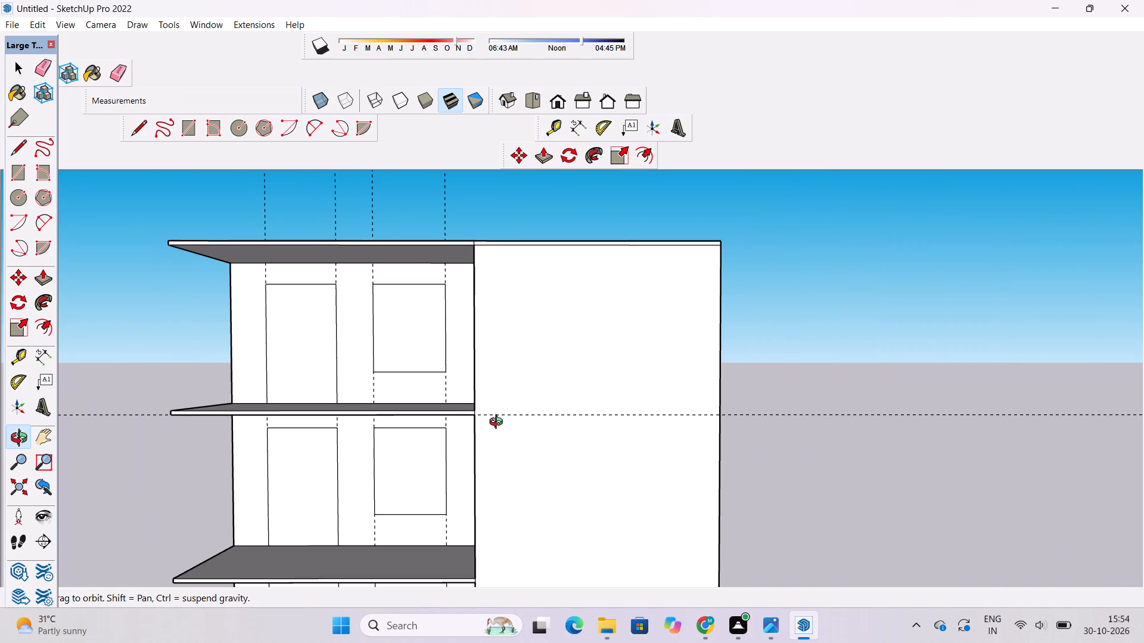
shift+drag(485, 433, 500, 412)
drag(500, 411, 502, 428)
scroll(505, 423, down, 5)
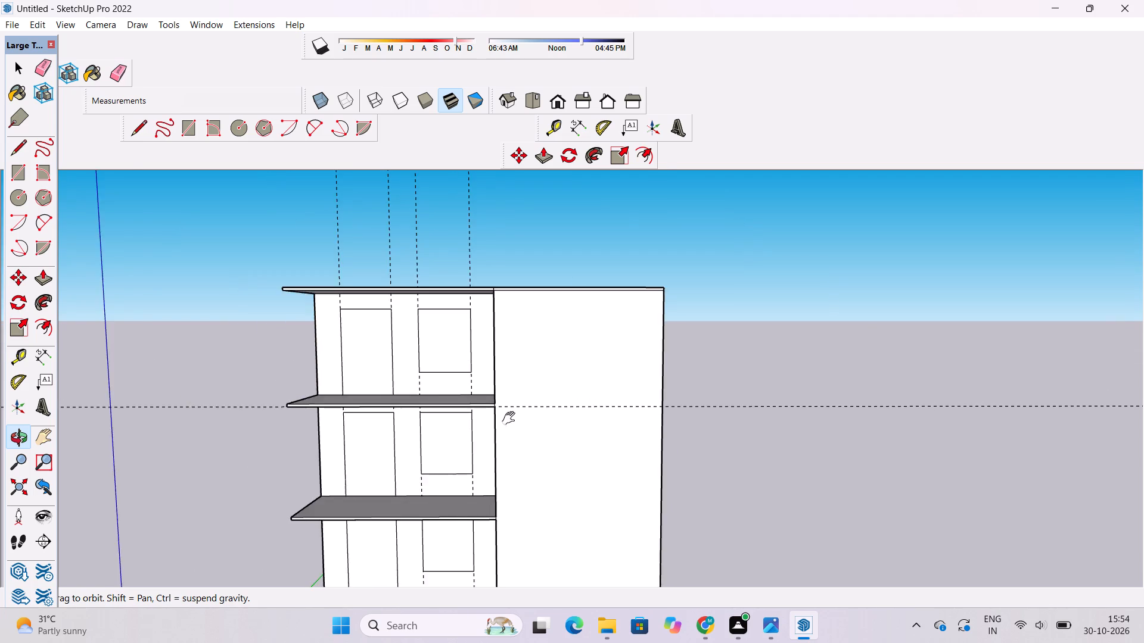
shift+drag(512, 420, 503, 441)
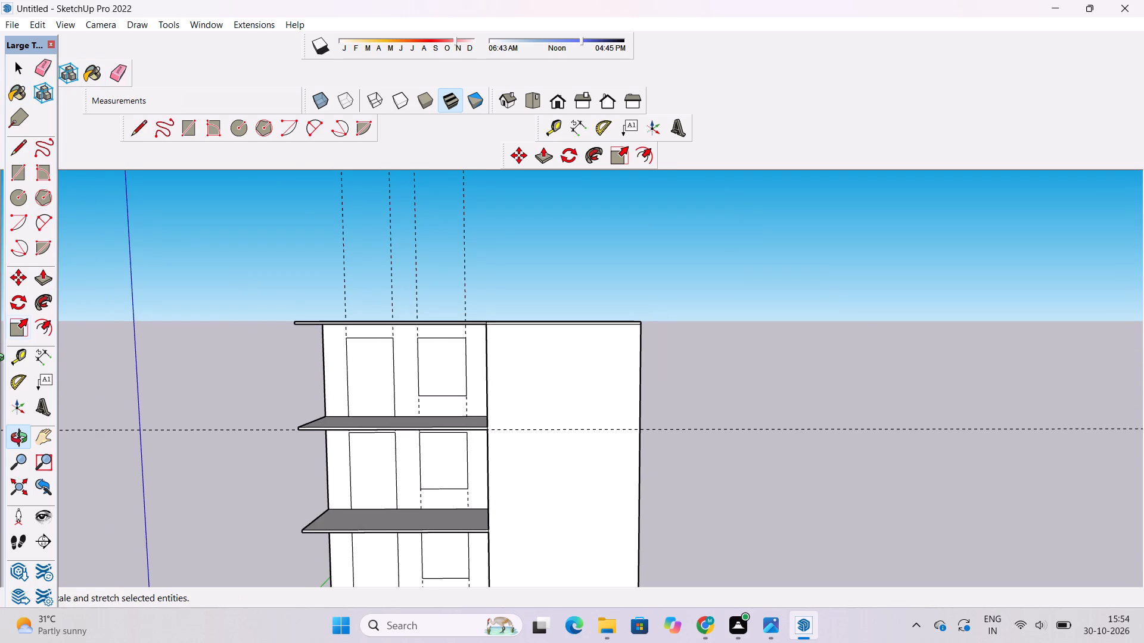
click(23, 357)
scroll(305, 358, down, 3)
scroll(508, 363, up, 1)
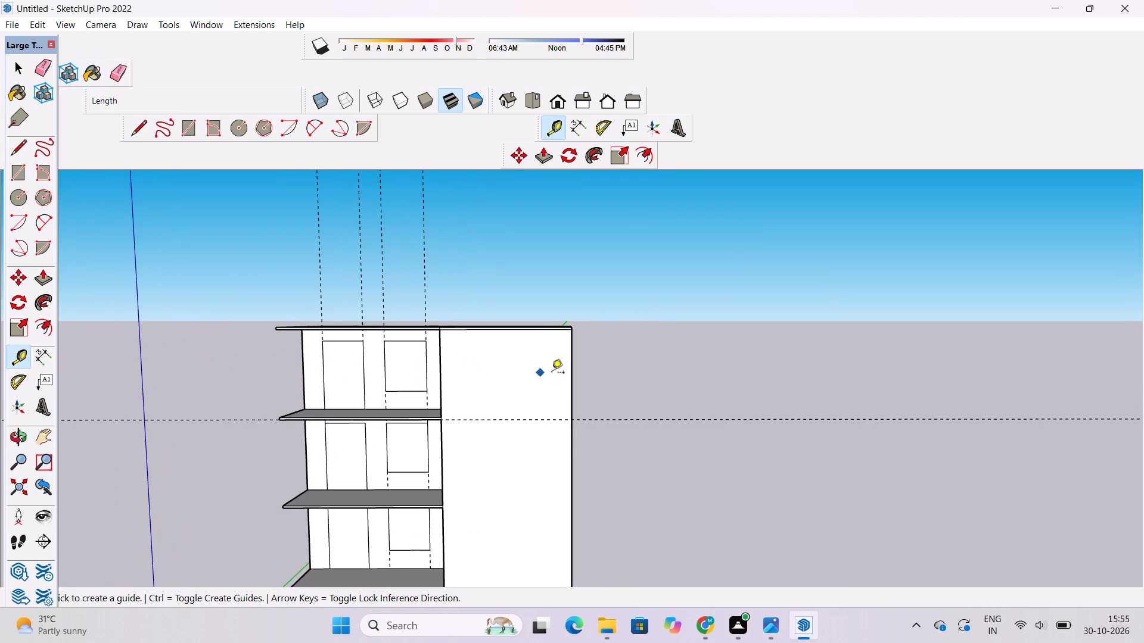
click(444, 372)
scroll(444, 372, down, 2)
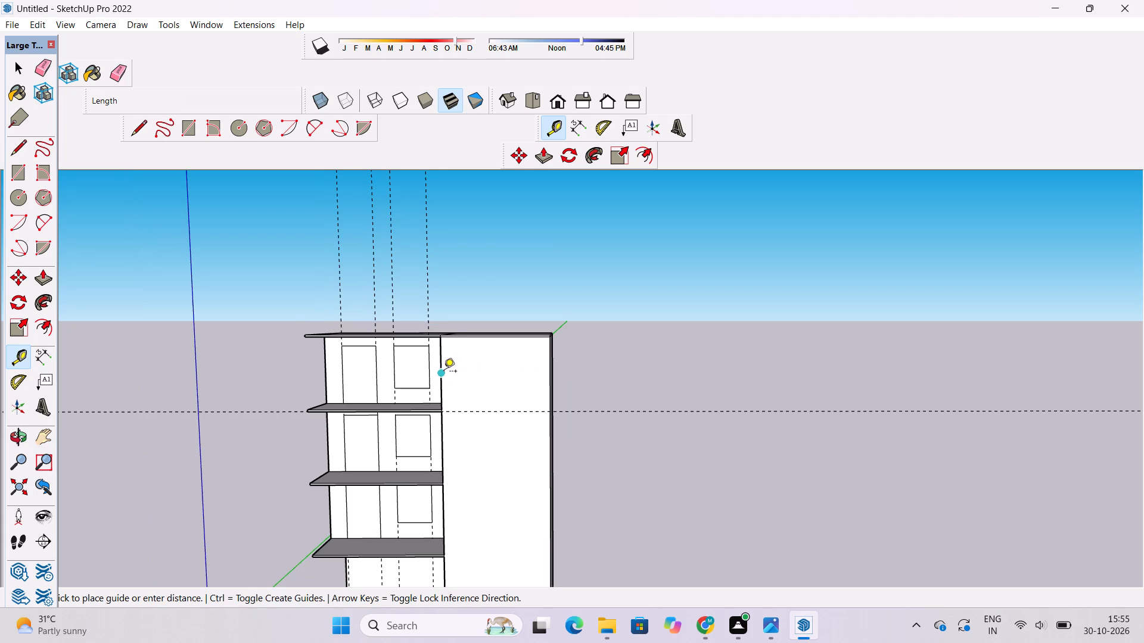
scroll(500, 370, up, 3)
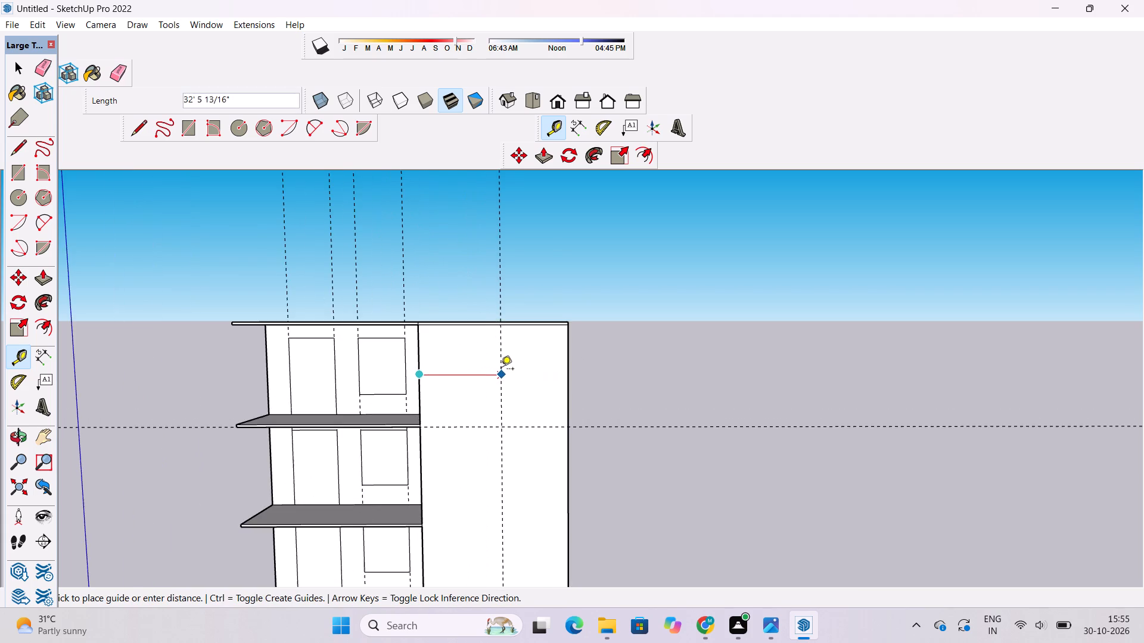
scroll(520, 367, down, 7)
scroll(545, 373, up, 3)
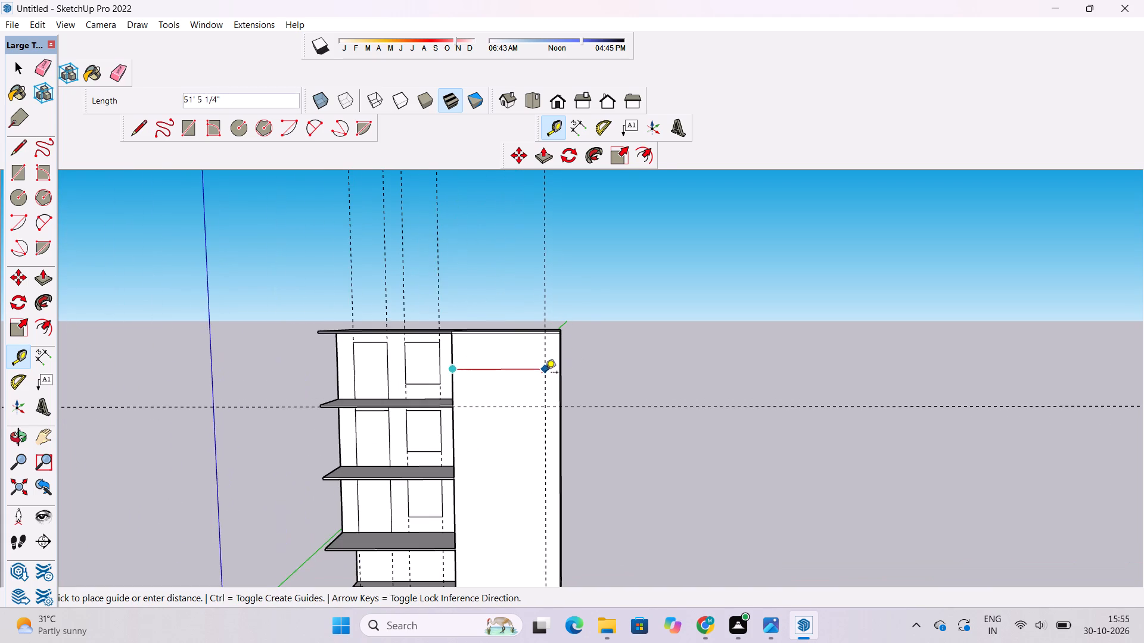
scroll(552, 370, up, 1)
scroll(585, 363, down, 3)
scroll(551, 367, up, 4)
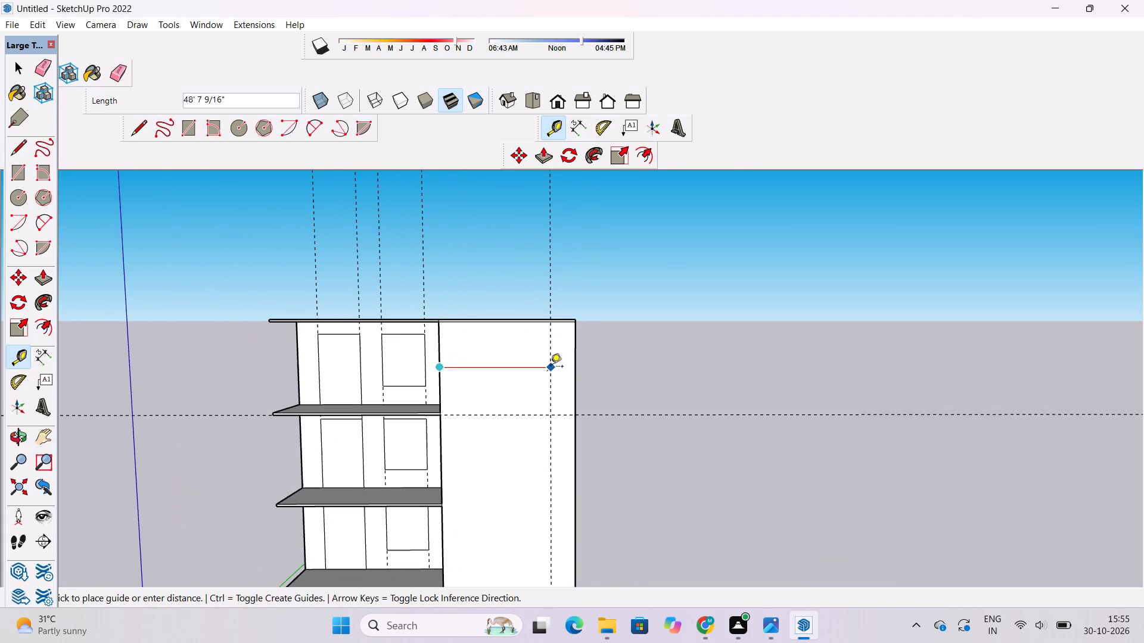
scroll(551, 367, down, 3)
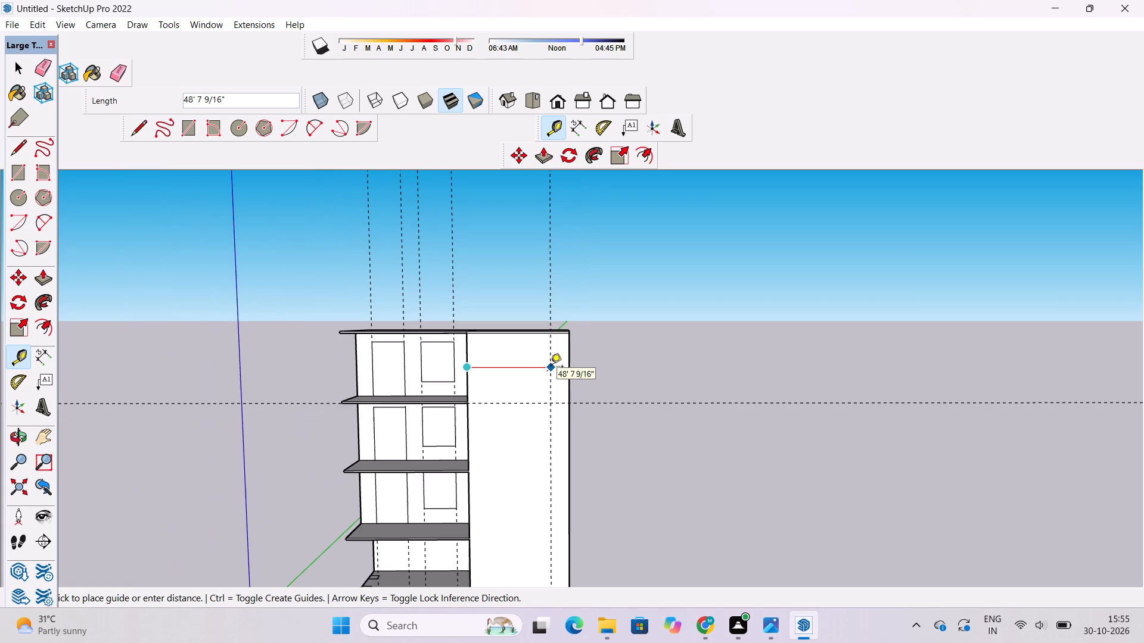
scroll(537, 369, up, 3)
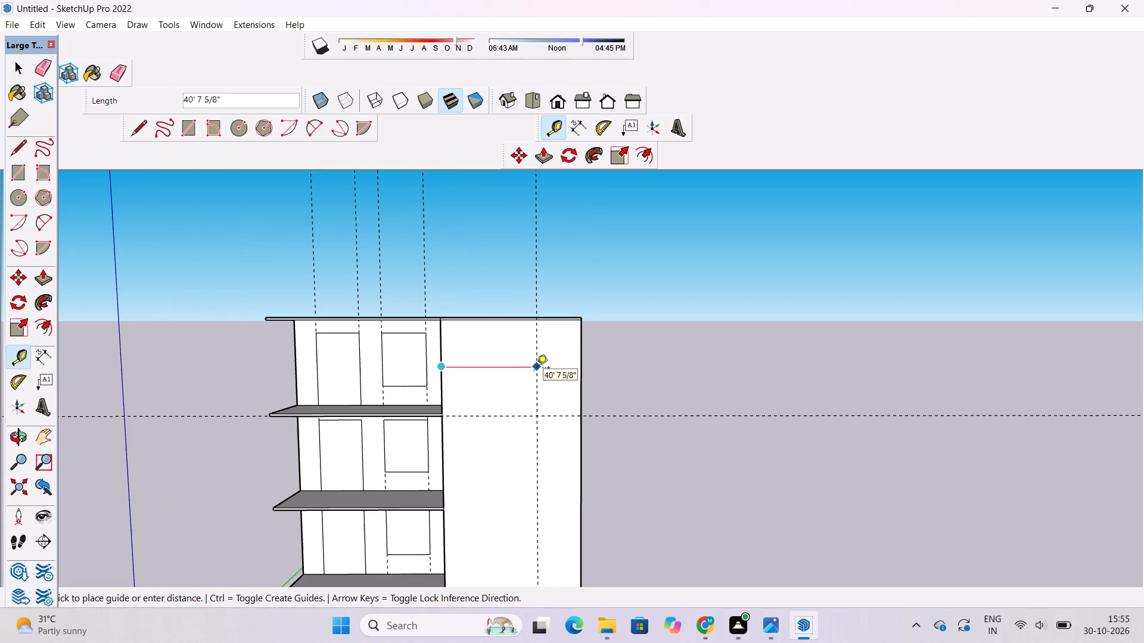
scroll(555, 364, down, 2)
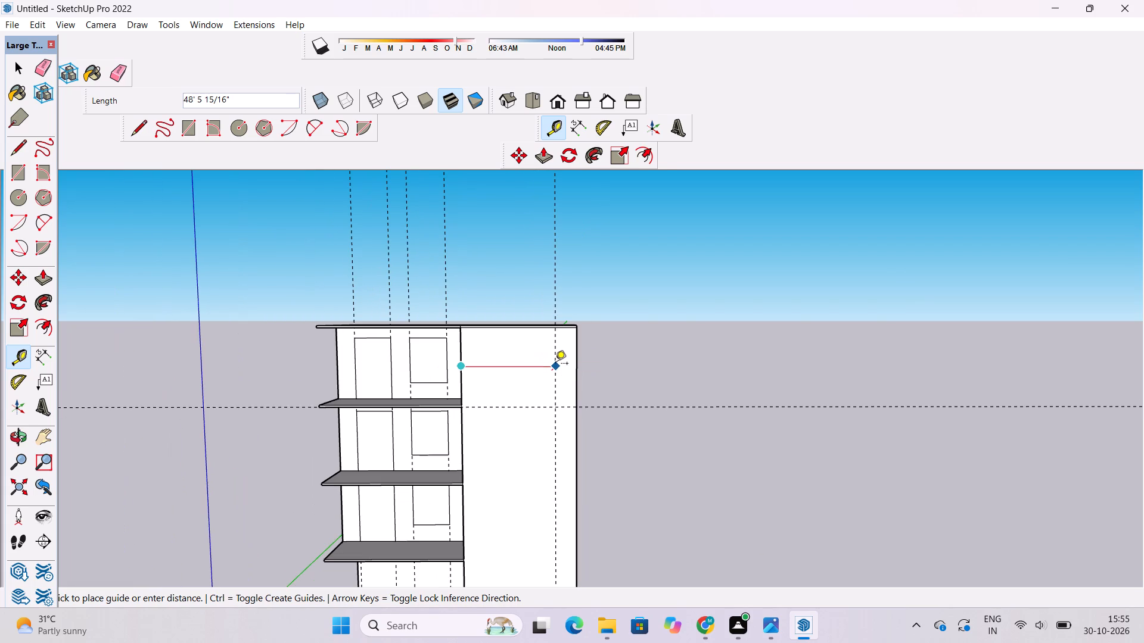
text(48)
key(apostrophe)
key(apostrophe)
key(apostrophe)
key(apostrophe)
key(apostrophe)
key(apostrophe)
key(apostrophe)
key(apostrophe)
key(apostrophe)
key(apostrophe)
key(apostrophe)
key(apostrophe)
key(apostrophe)
key(apostrophe)
key(apostrophe)
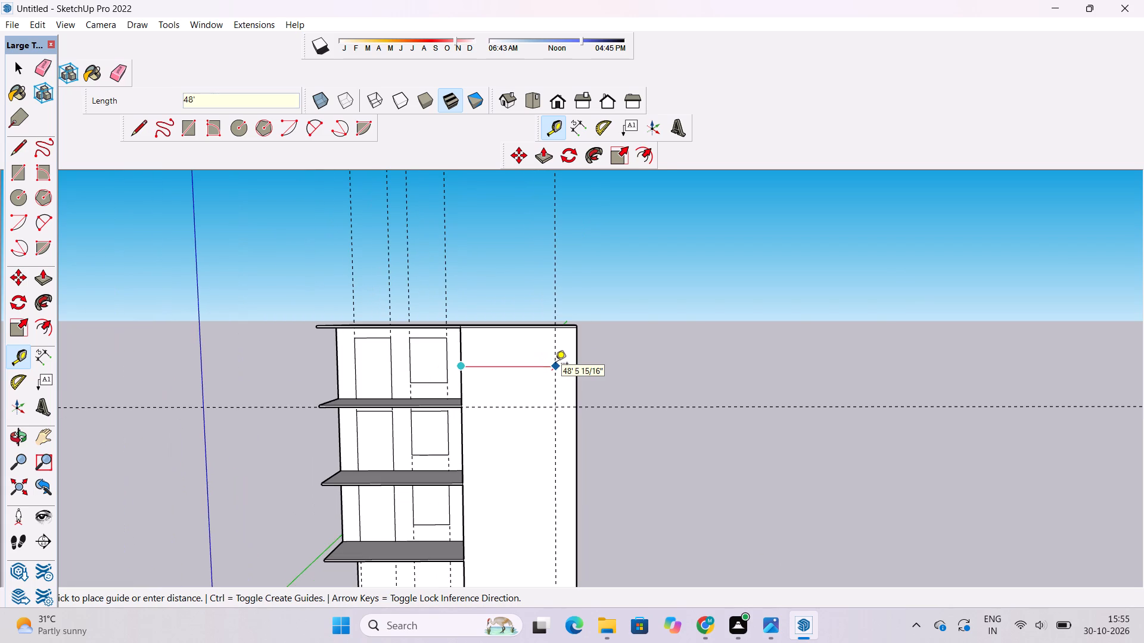
key(Return)
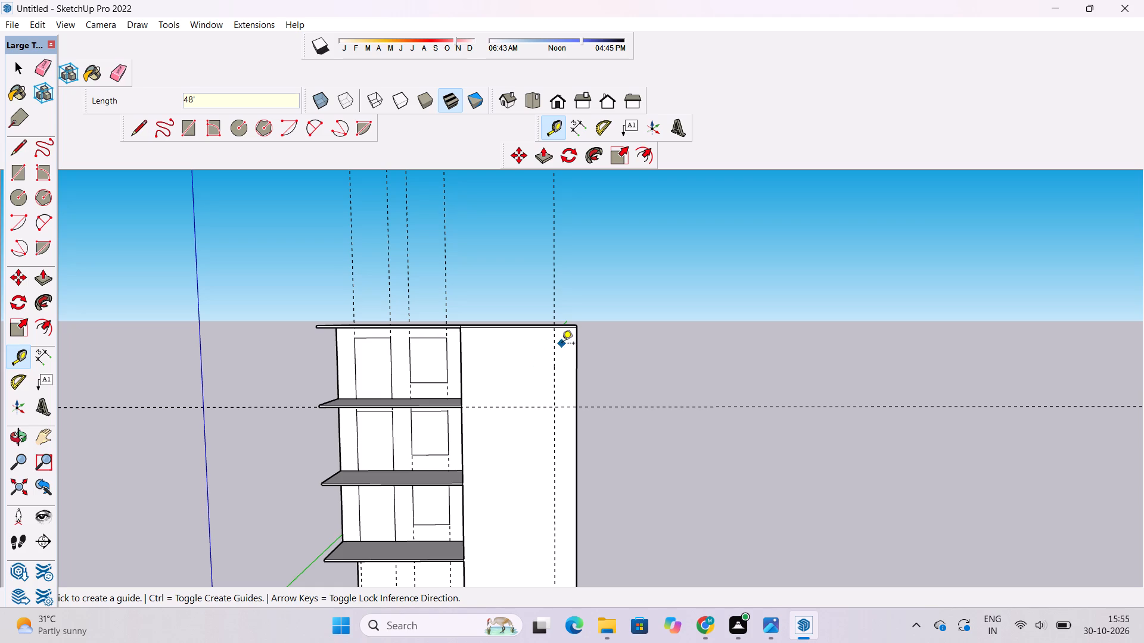
Place a second vertical guide 6' from the 48' guide, towards the blank front wall's outer edge.
scroll(553, 338, down, 5)
scroll(555, 379, up, 3)
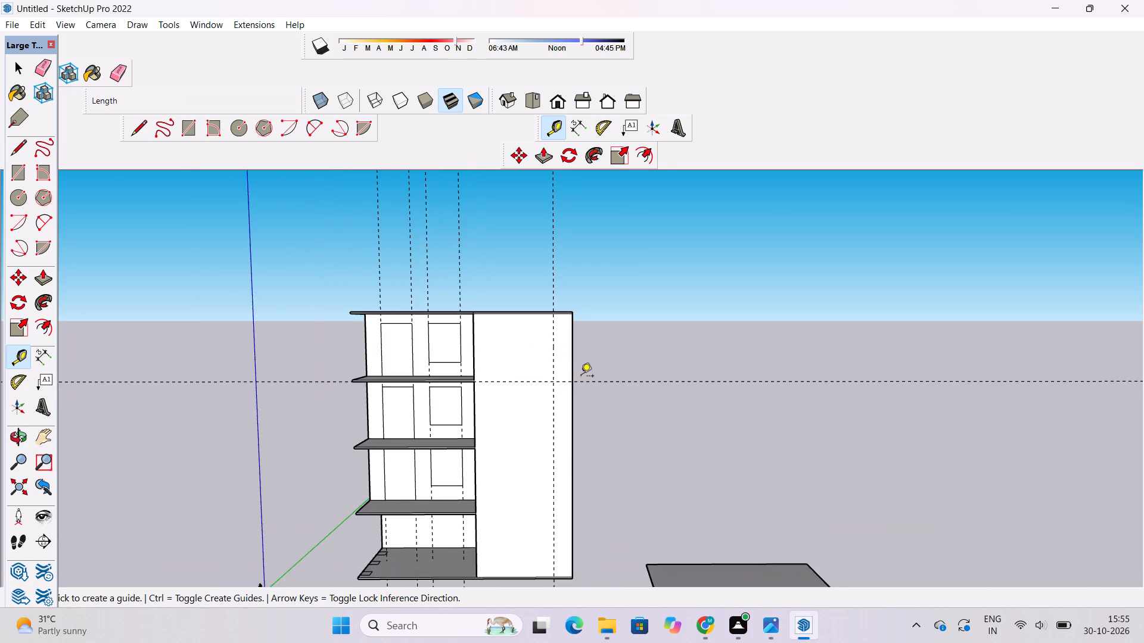
scroll(581, 377, down, 3)
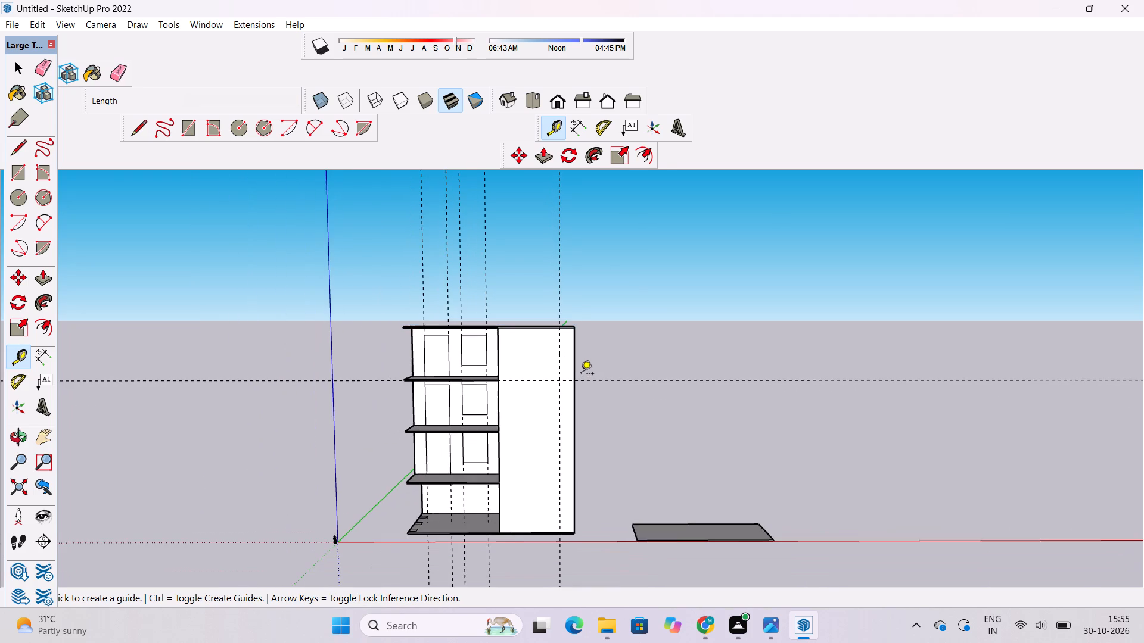
scroll(581, 374, up, 3)
scroll(581, 374, down, 3)
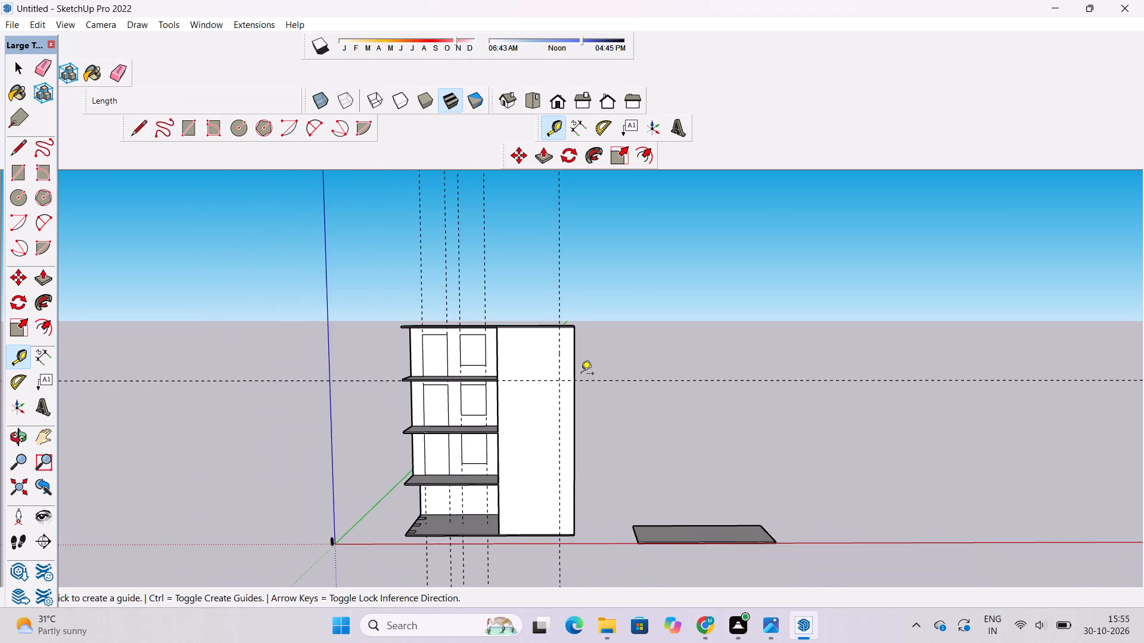
scroll(581, 374, up, 11)
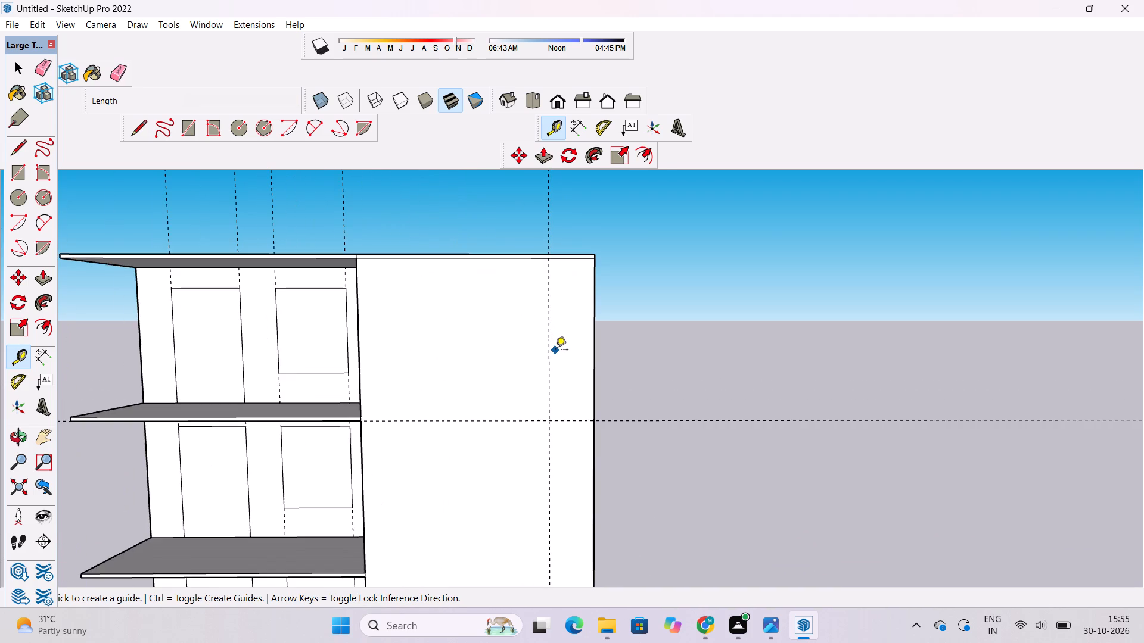
click(551, 326)
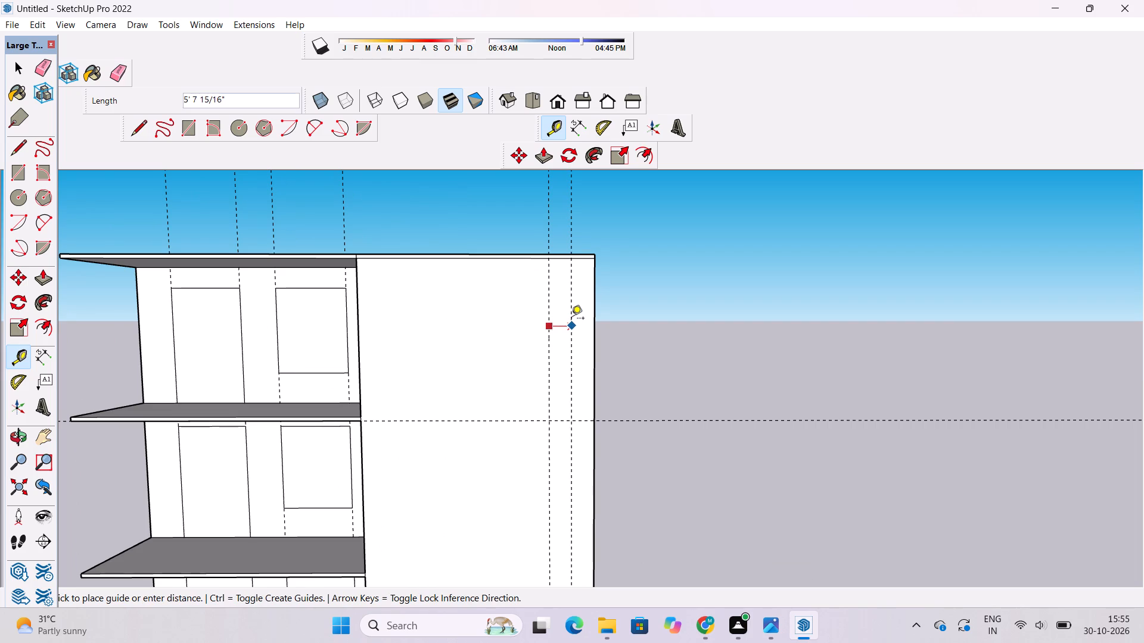
text(6')
key(Return)
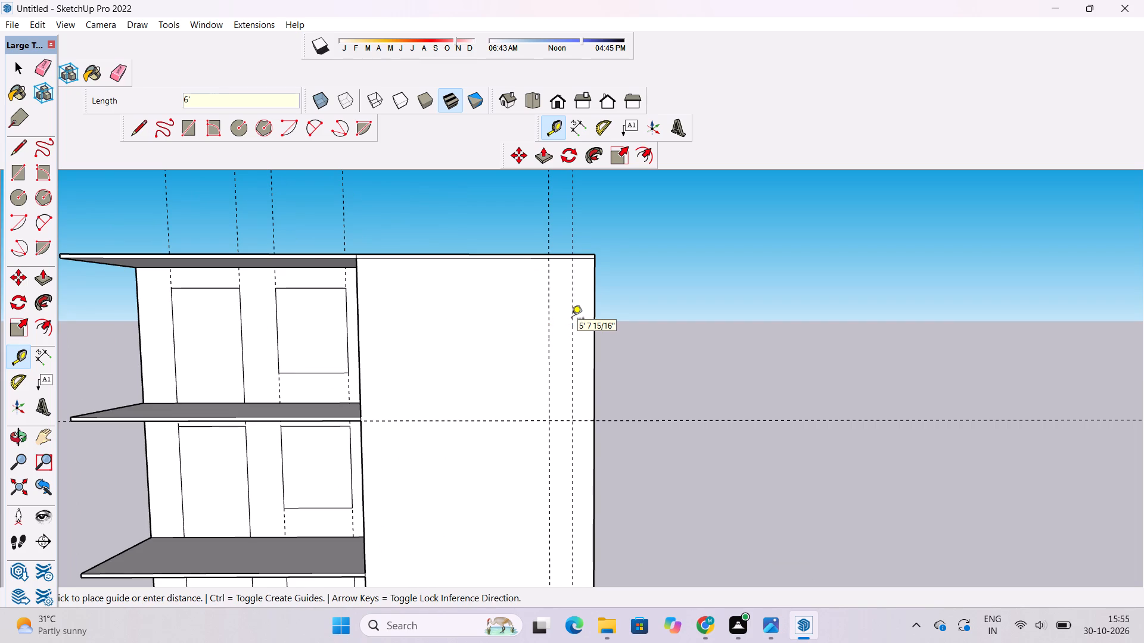
Draw connected lines freehand on the blank front wall, forming a tall triangle with one corner at a slab's front corner.
key(o)
scroll(555, 311, down, 5)
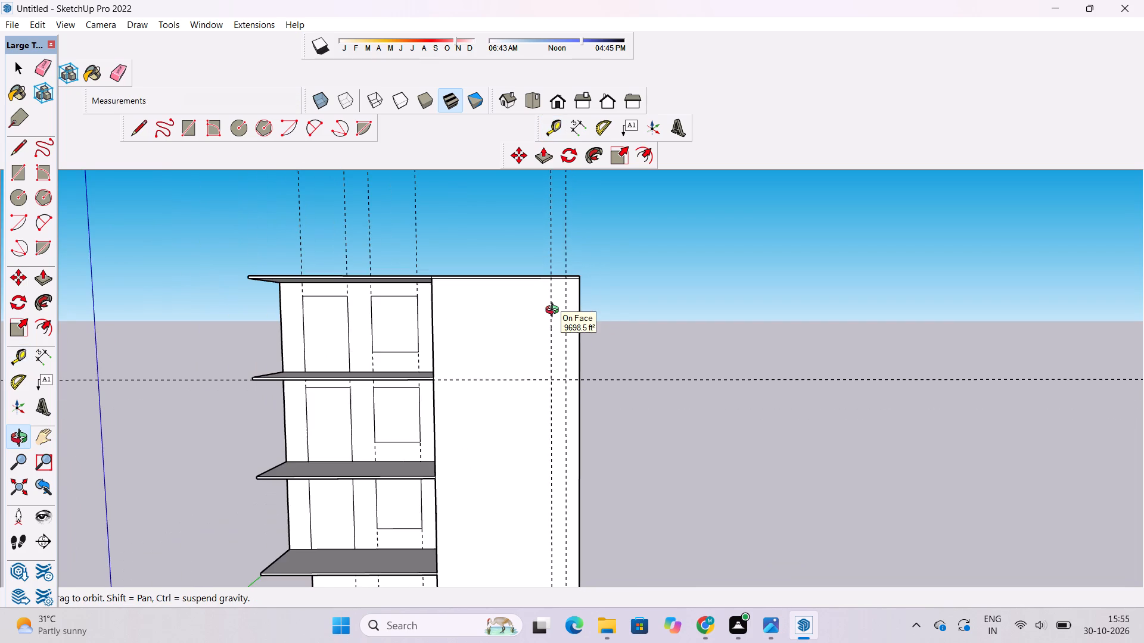
shift+drag(552, 391, 551, 351)
shift+scroll(550, 349, down, 7)
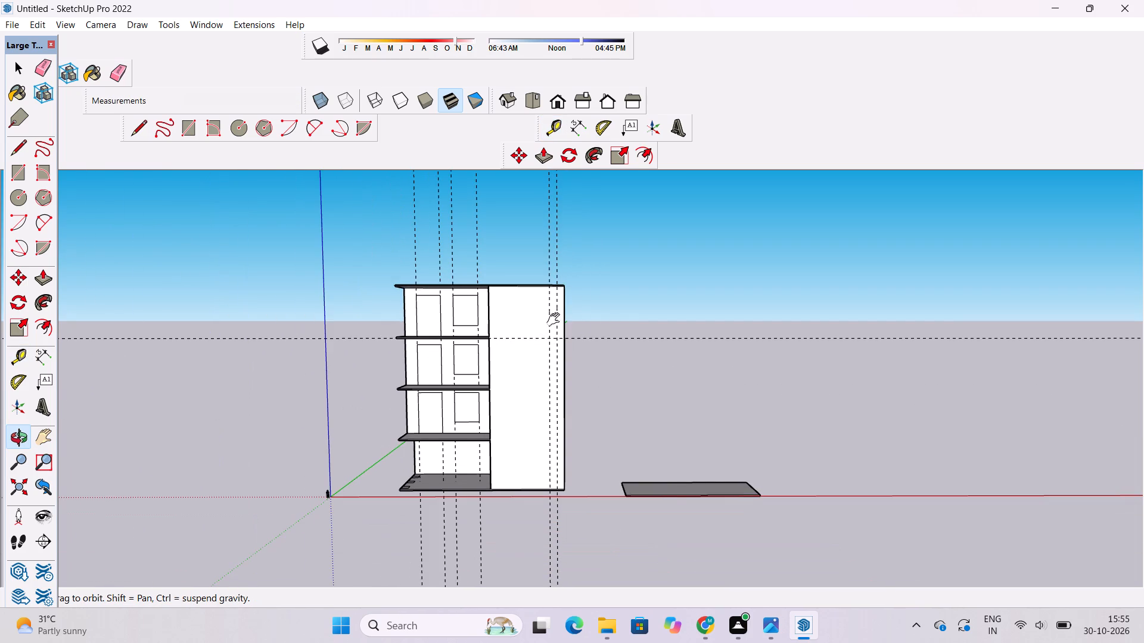
shift+drag(536, 352, 531, 338)
shift+drag(531, 338, 507, 402)
scroll(537, 463, up, 3)
shift+drag(522, 463, 548, 367)
drag(549, 366, 530, 401)
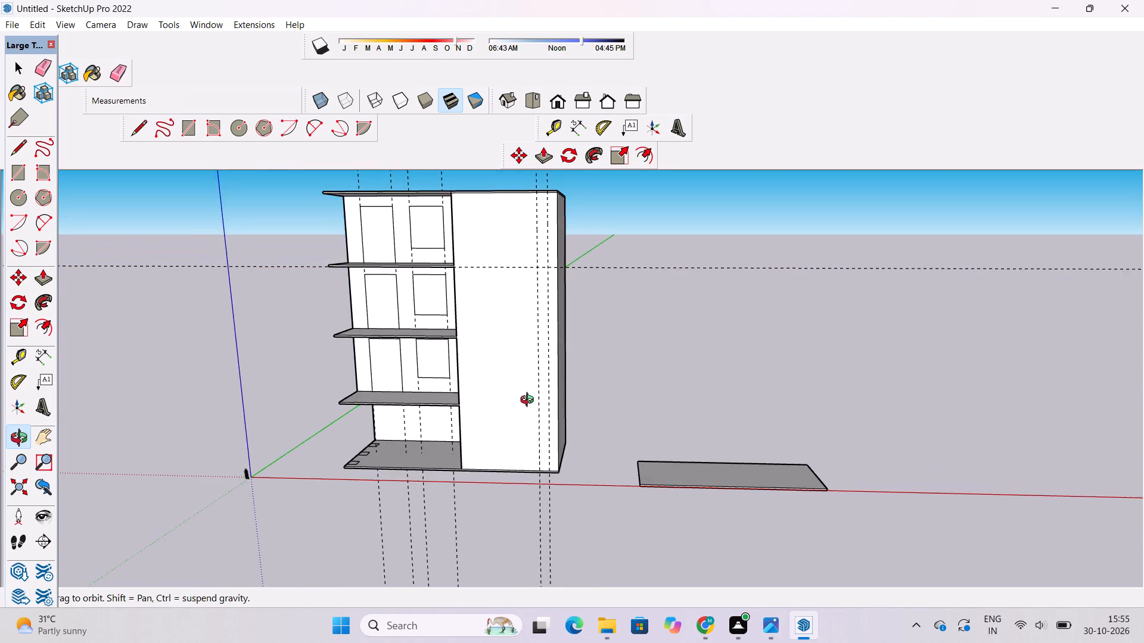
scroll(530, 400, up, 7)
scroll(558, 408, down, 2)
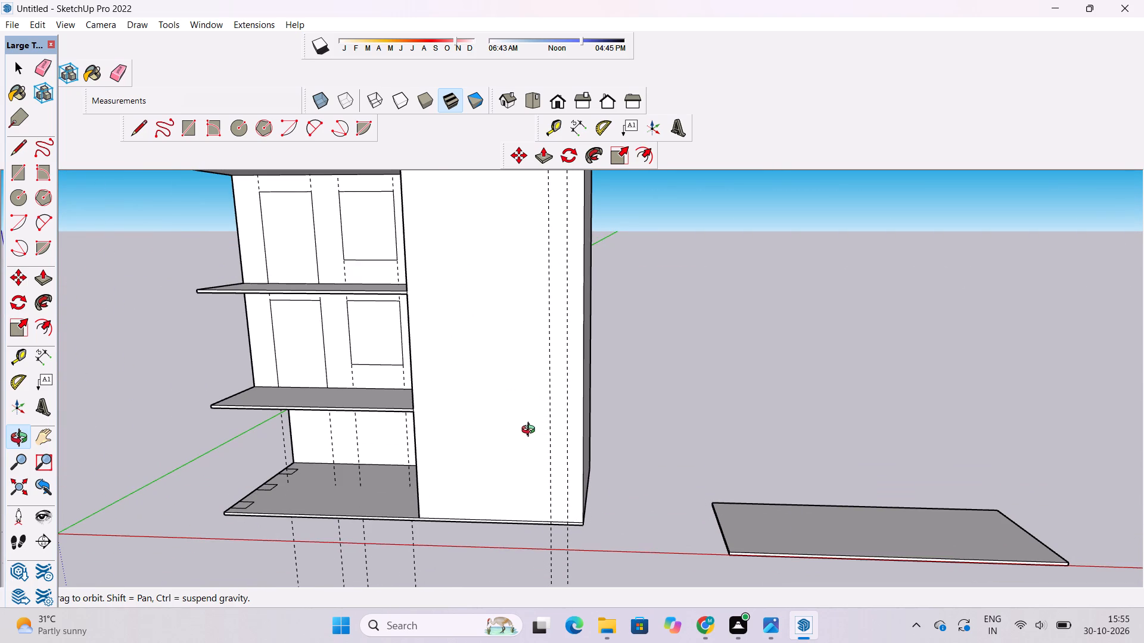
click(135, 129)
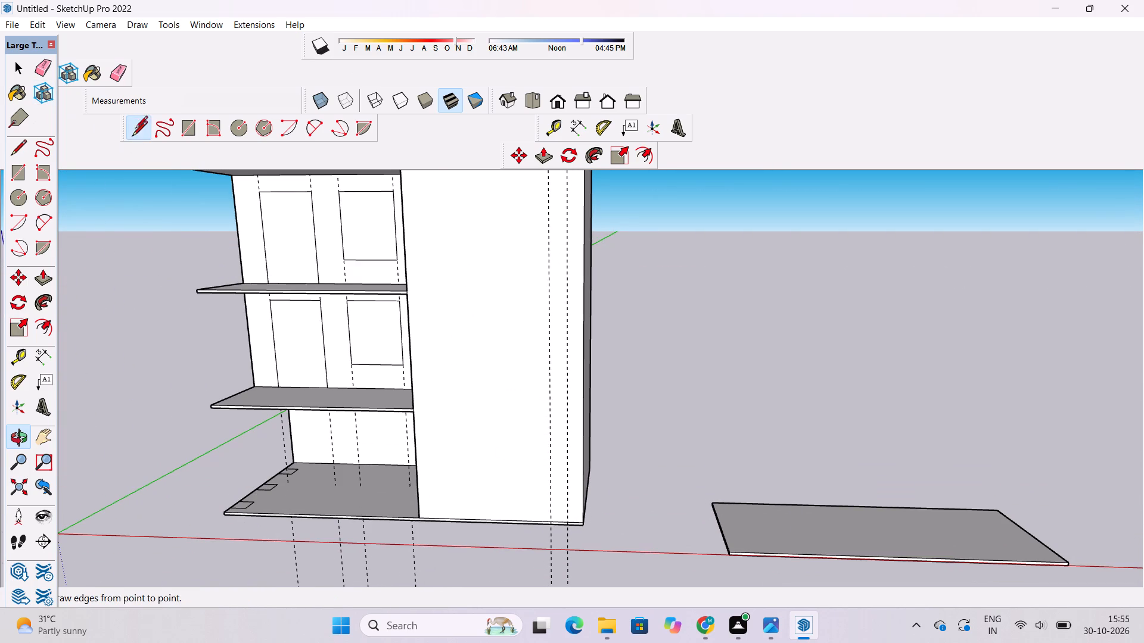
click(425, 257)
click(461, 236)
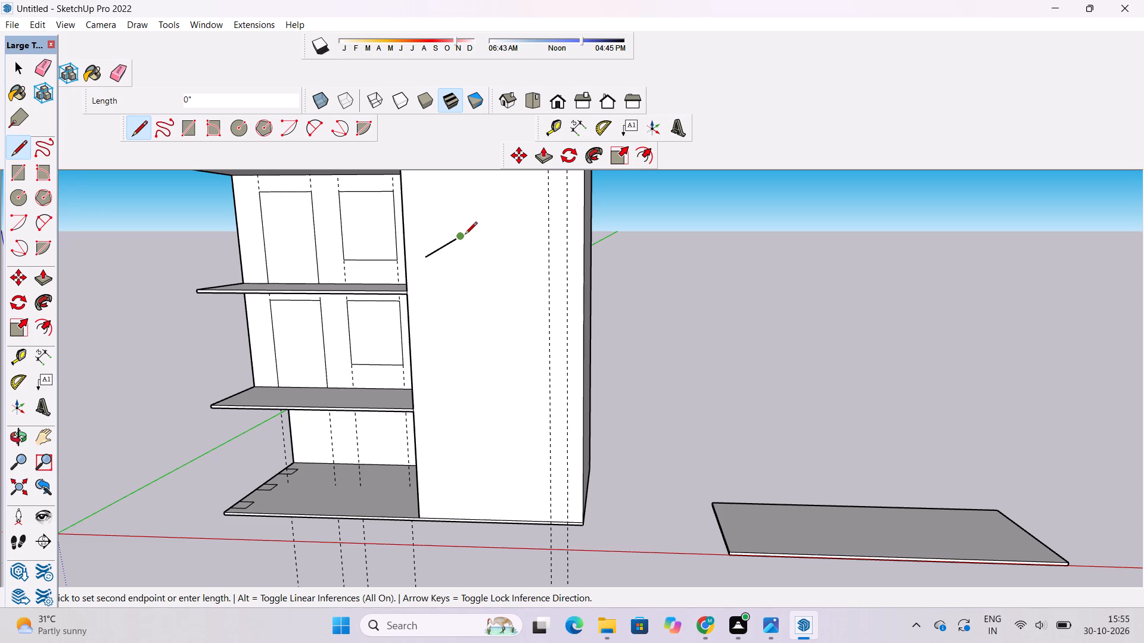
click(465, 235)
drag(470, 232, 435, 267)
drag(434, 267, 411, 291)
click(405, 292)
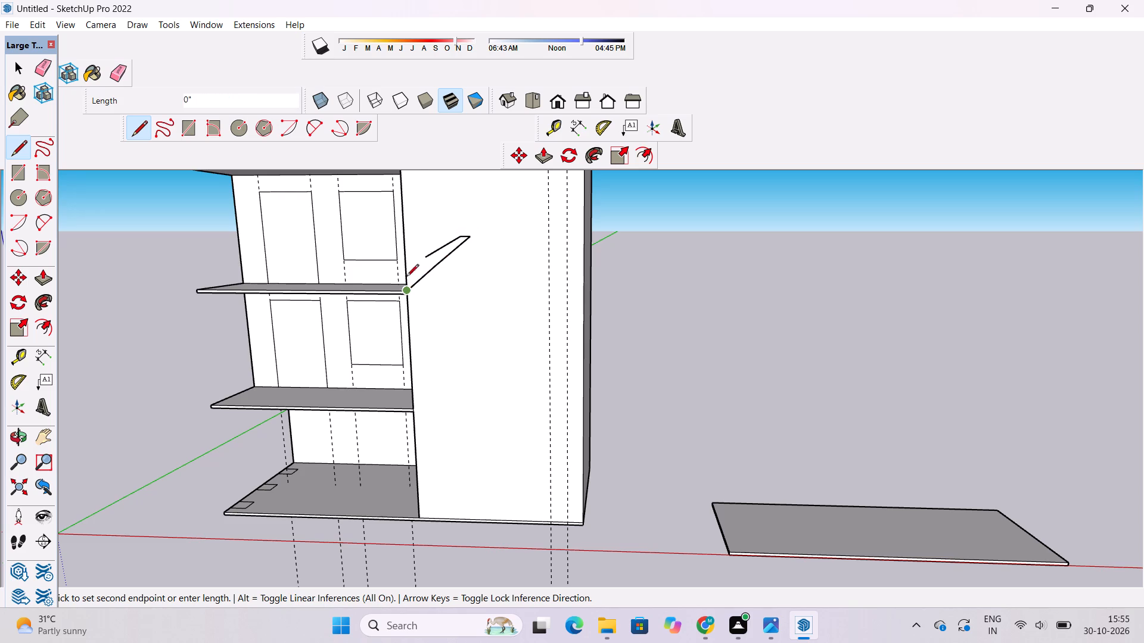
click(517, 423)
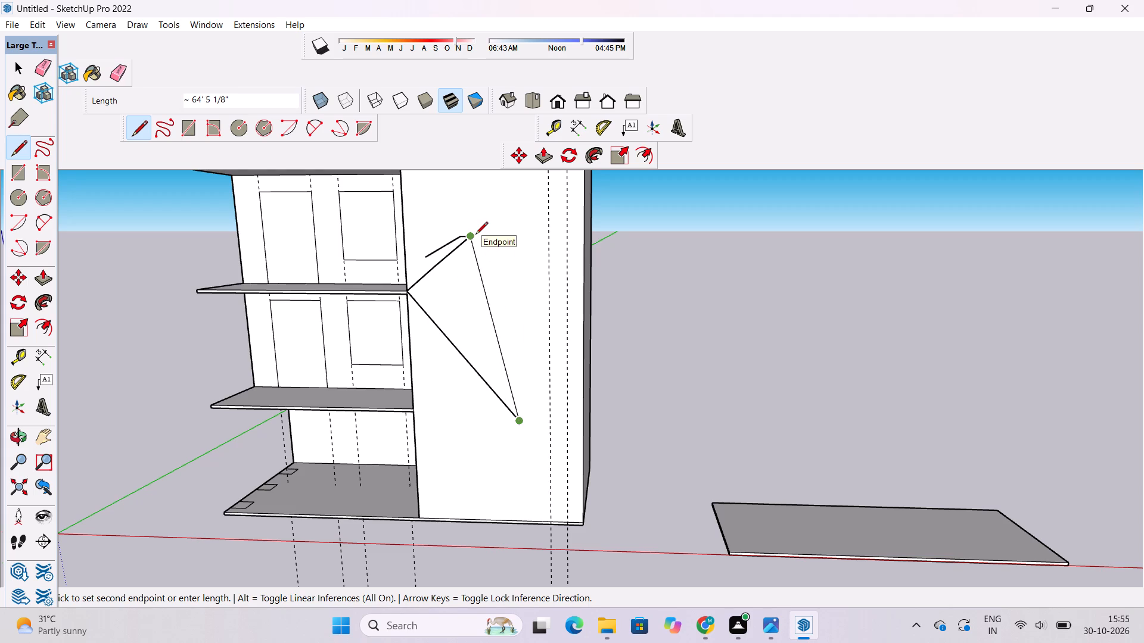
click(475, 235)
Draw a small right triangle from the tall triangle's top corner, with a closing edge about 15' 3" long.
click(475, 234)
click(505, 229)
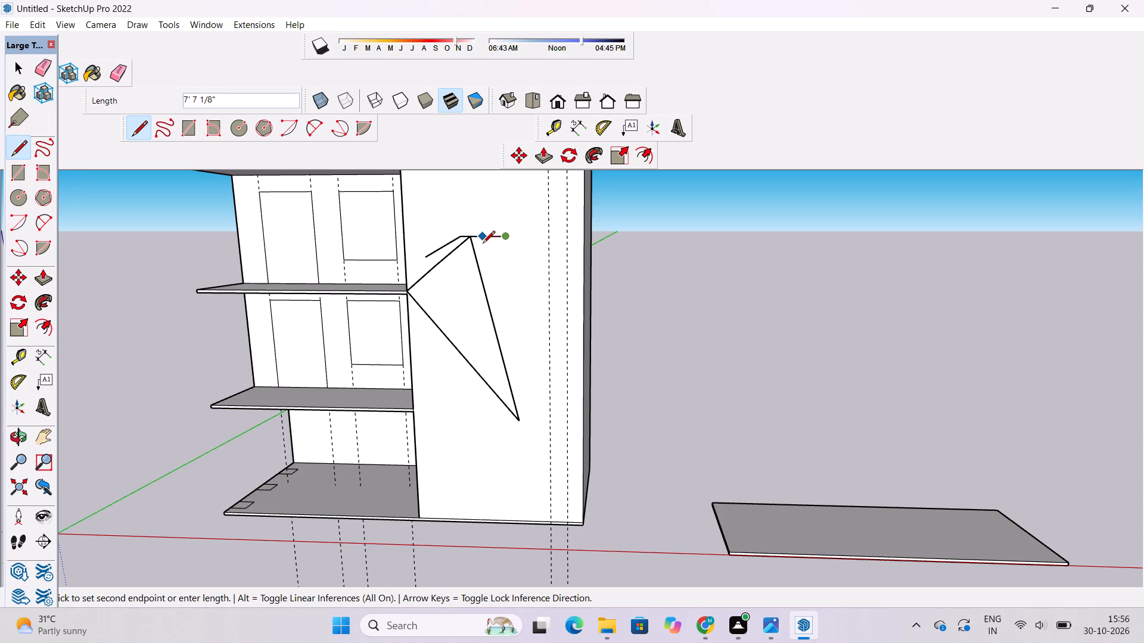
click(499, 275)
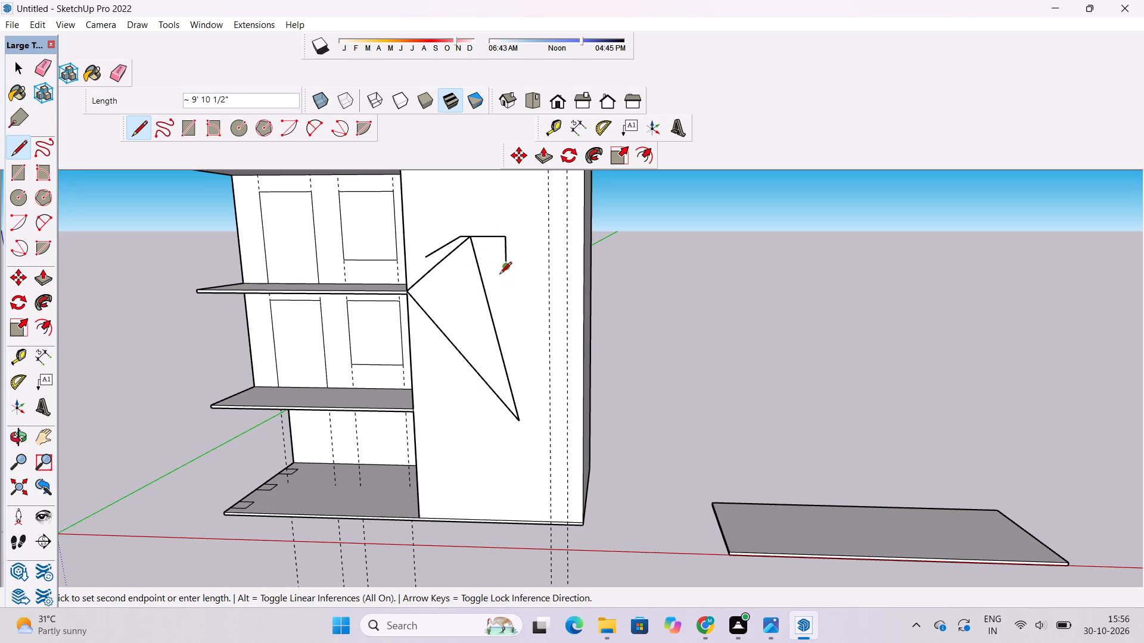
click(499, 275)
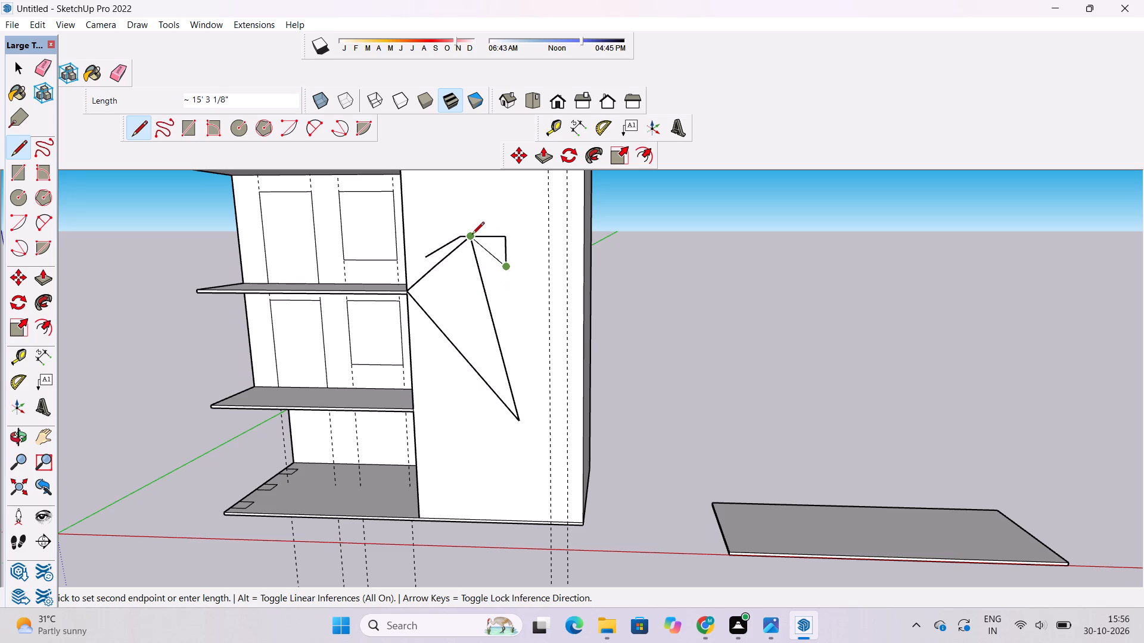
click(472, 235)
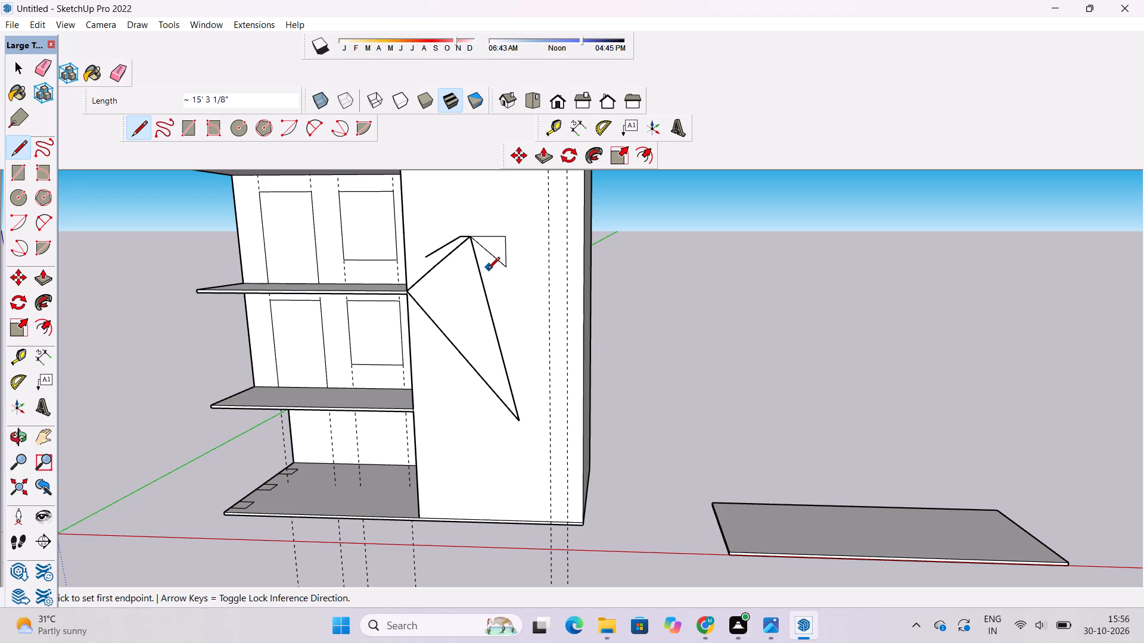
Draw a narrow wedge from the tall triangle's long edge, about 29' 11" up and about 33' 7" back to the small triangle's lower corner.
drag(473, 267, 460, 249)
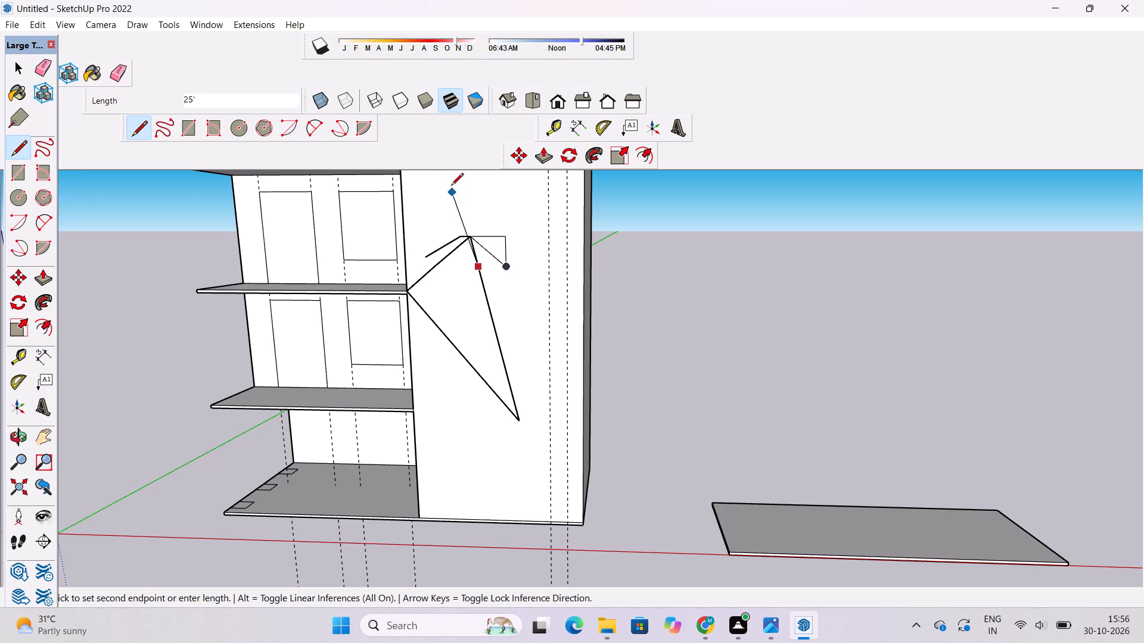
click(451, 176)
click(501, 264)
click(508, 240)
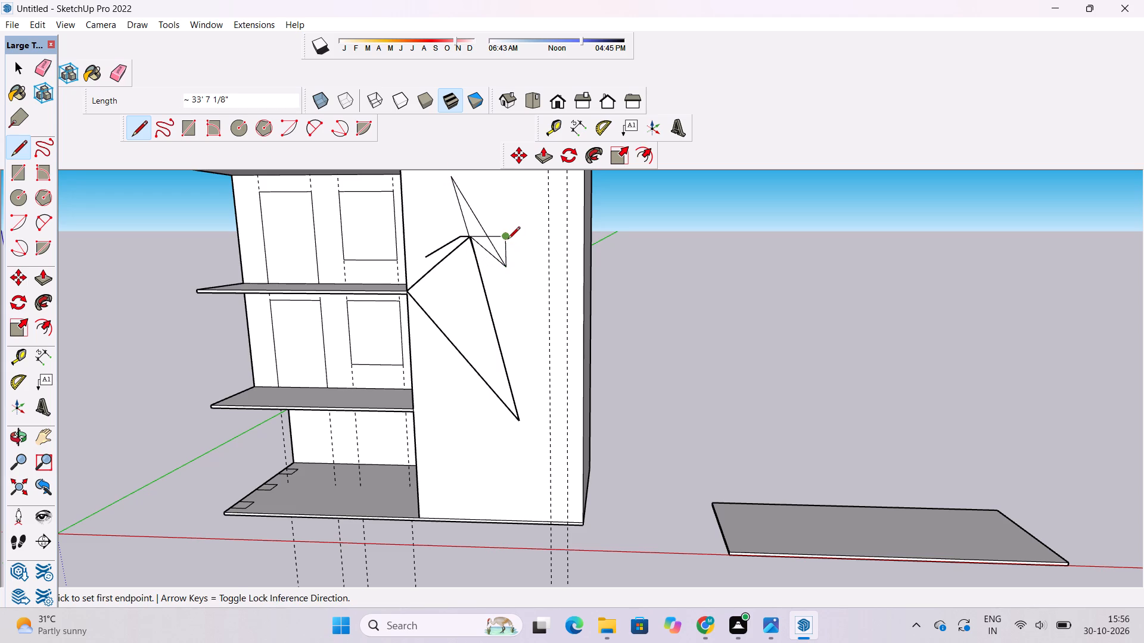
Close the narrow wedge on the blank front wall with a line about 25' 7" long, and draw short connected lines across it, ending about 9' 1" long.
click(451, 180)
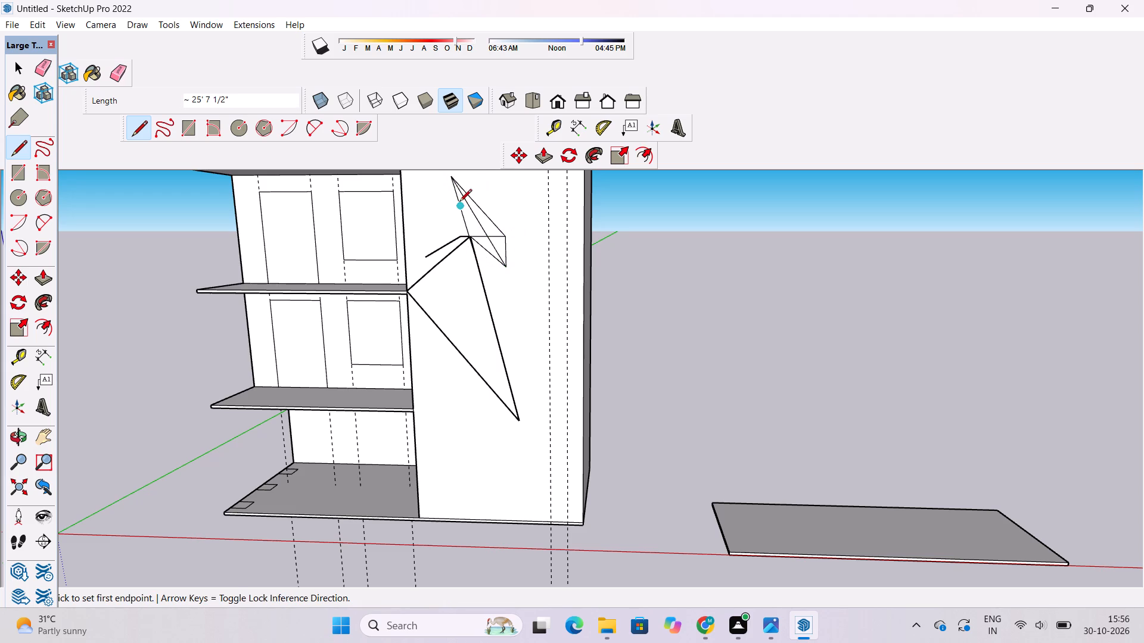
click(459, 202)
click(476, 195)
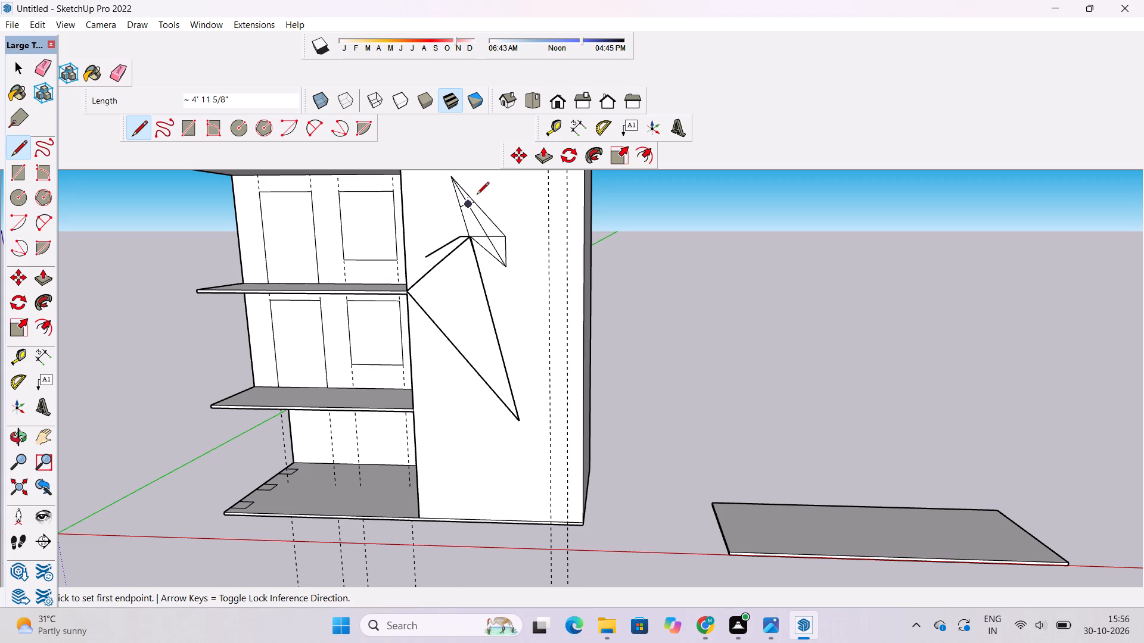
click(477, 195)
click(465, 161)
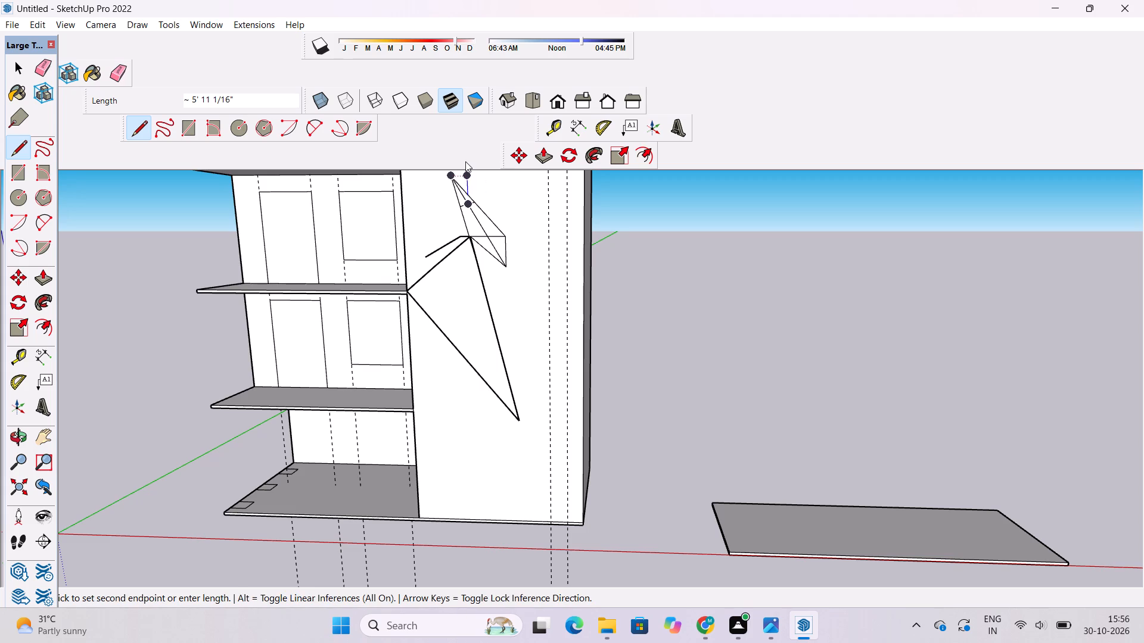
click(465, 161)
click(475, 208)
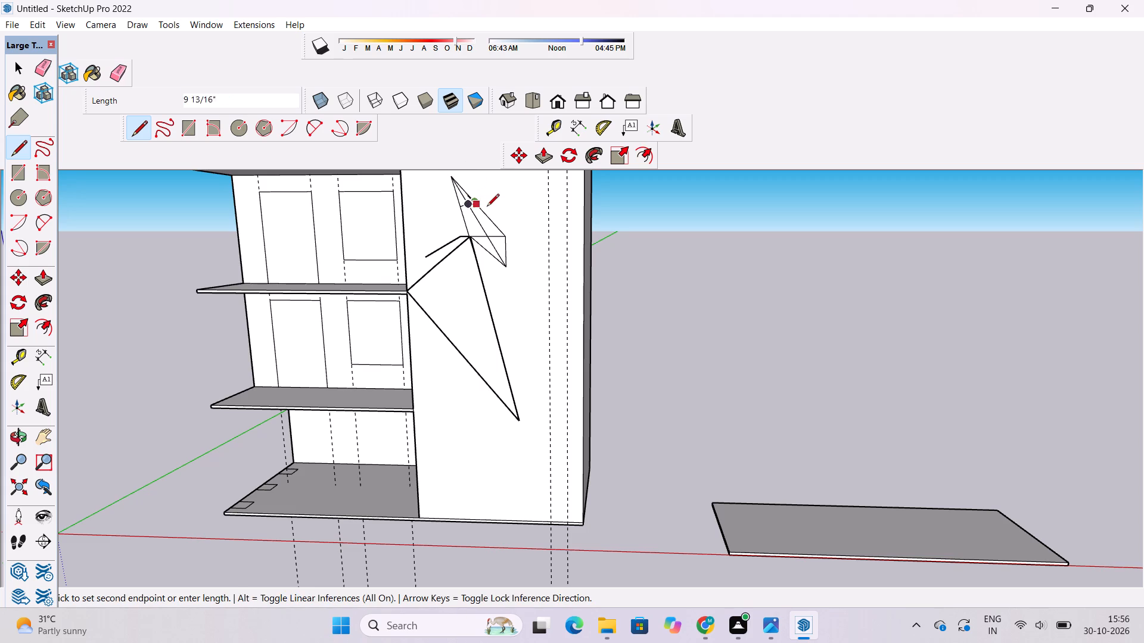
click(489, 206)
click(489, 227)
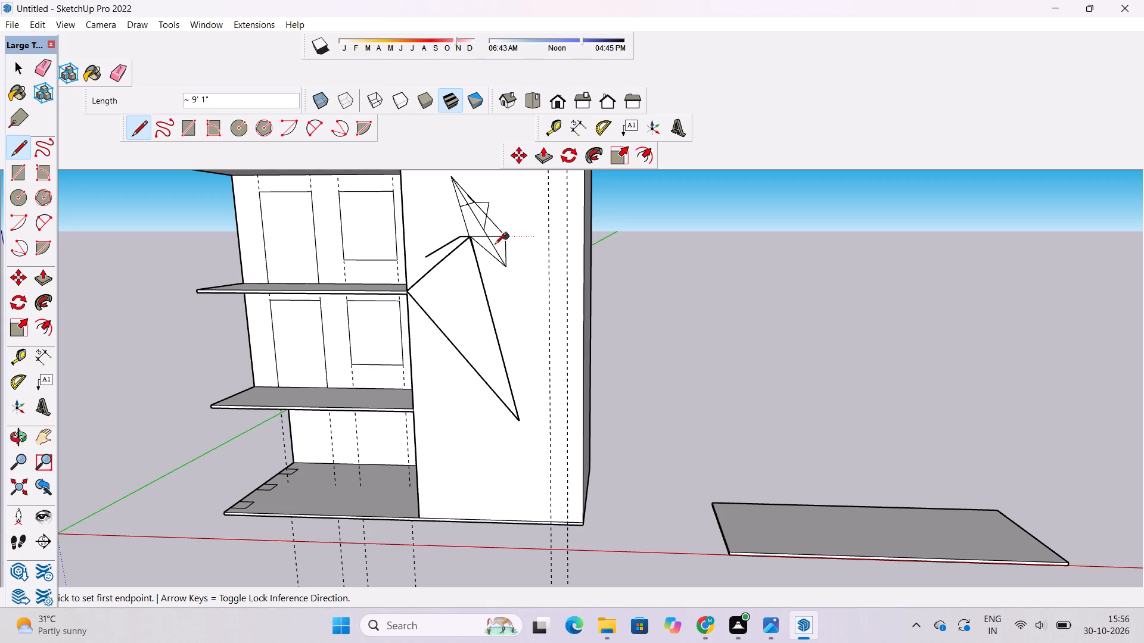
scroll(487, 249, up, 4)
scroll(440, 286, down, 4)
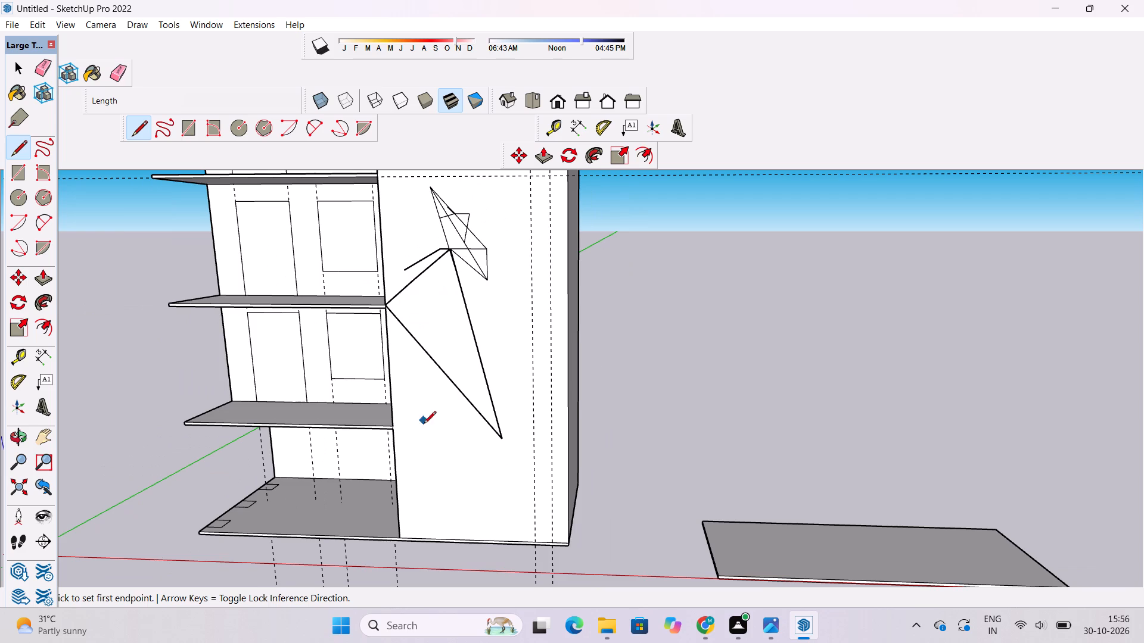
Erase the tall triangle and the short loose lines beside it from the blank front wall.
key(space)
key(space)
key(e)
scroll(353, 318, down, 4)
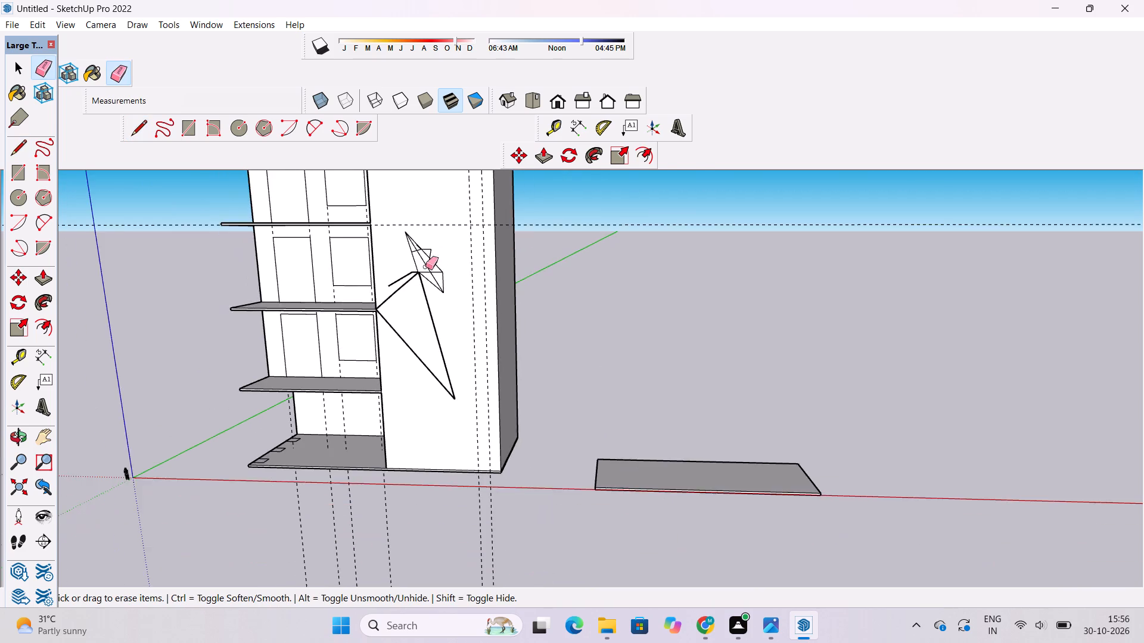
scroll(432, 262, up, 4)
drag(444, 236, 409, 297)
drag(452, 250, 394, 314)
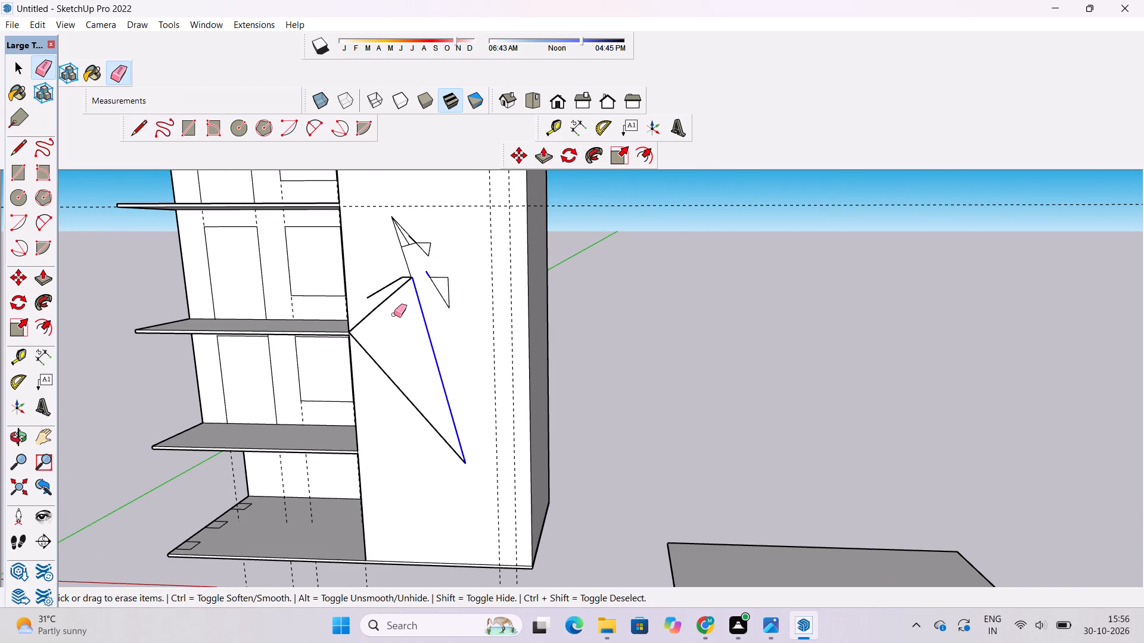
drag(394, 314, 367, 369)
drag(355, 308, 364, 327)
drag(394, 272, 394, 298)
drag(407, 266, 407, 269)
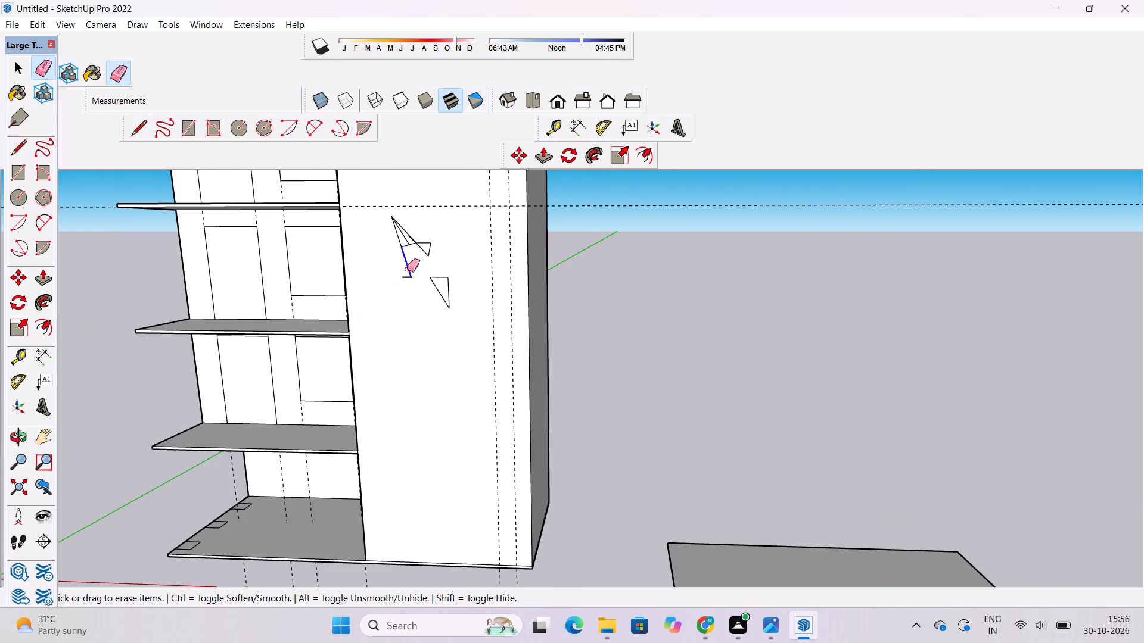
drag(407, 269, 407, 283)
Erase the remaining small triangles and line fragments from the blank front wall.
drag(416, 245, 412, 252)
drag(418, 233, 405, 244)
drag(405, 237, 398, 246)
drag(398, 239, 400, 245)
drag(404, 244, 412, 249)
drag(418, 242, 426, 244)
drag(426, 244, 415, 278)
click(412, 274)
drag(408, 274, 434, 279)
drag(443, 271, 444, 294)
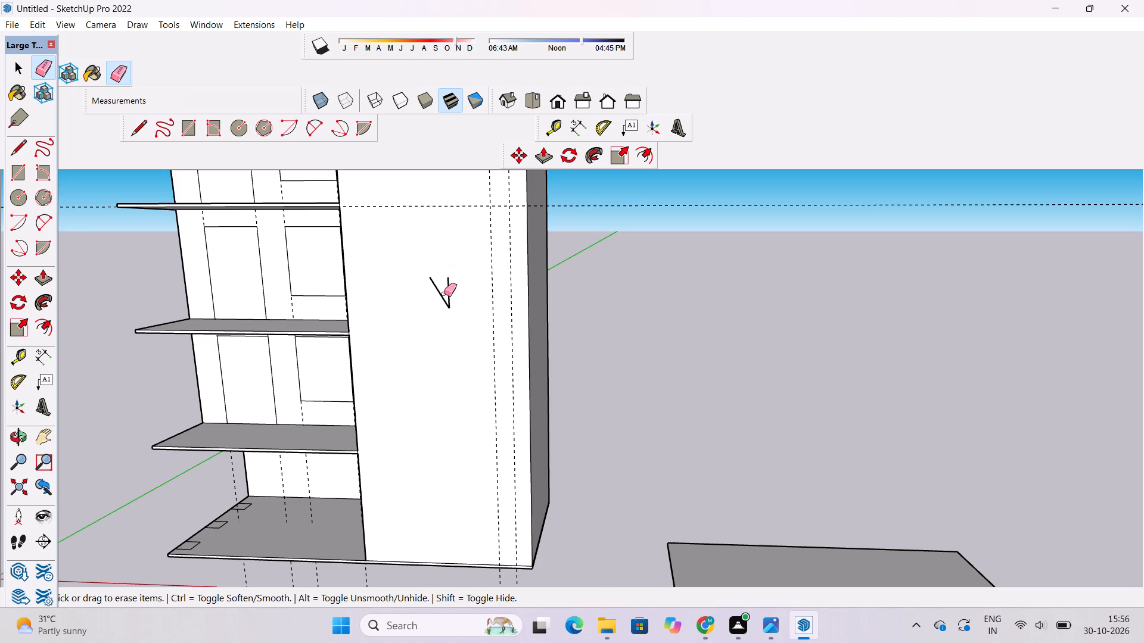
drag(444, 294, 444, 292)
drag(444, 290, 449, 281)
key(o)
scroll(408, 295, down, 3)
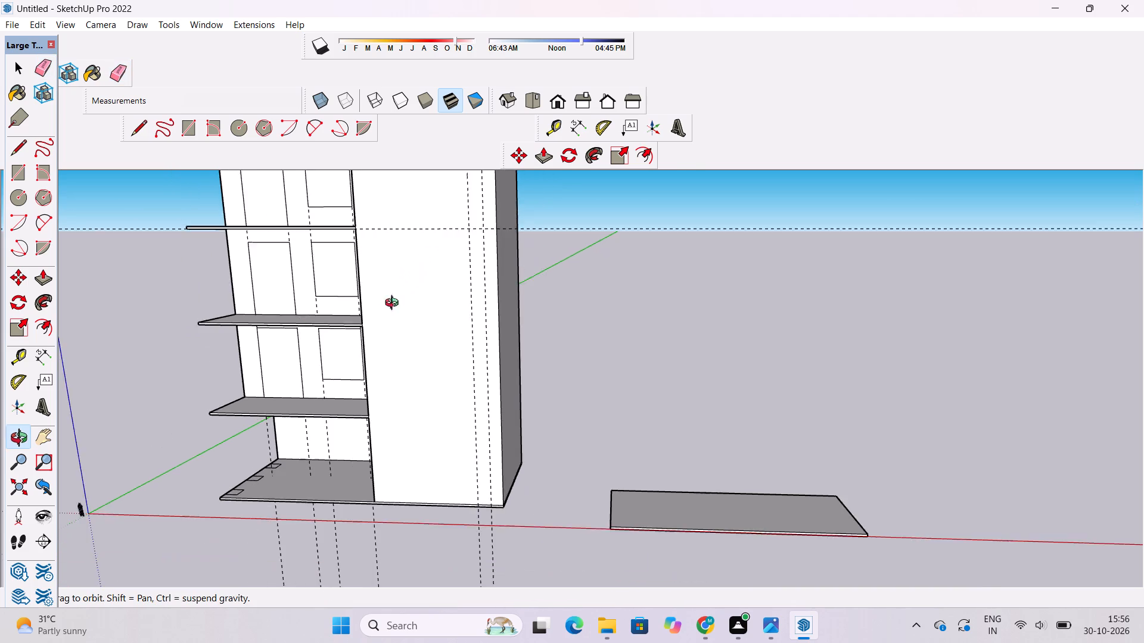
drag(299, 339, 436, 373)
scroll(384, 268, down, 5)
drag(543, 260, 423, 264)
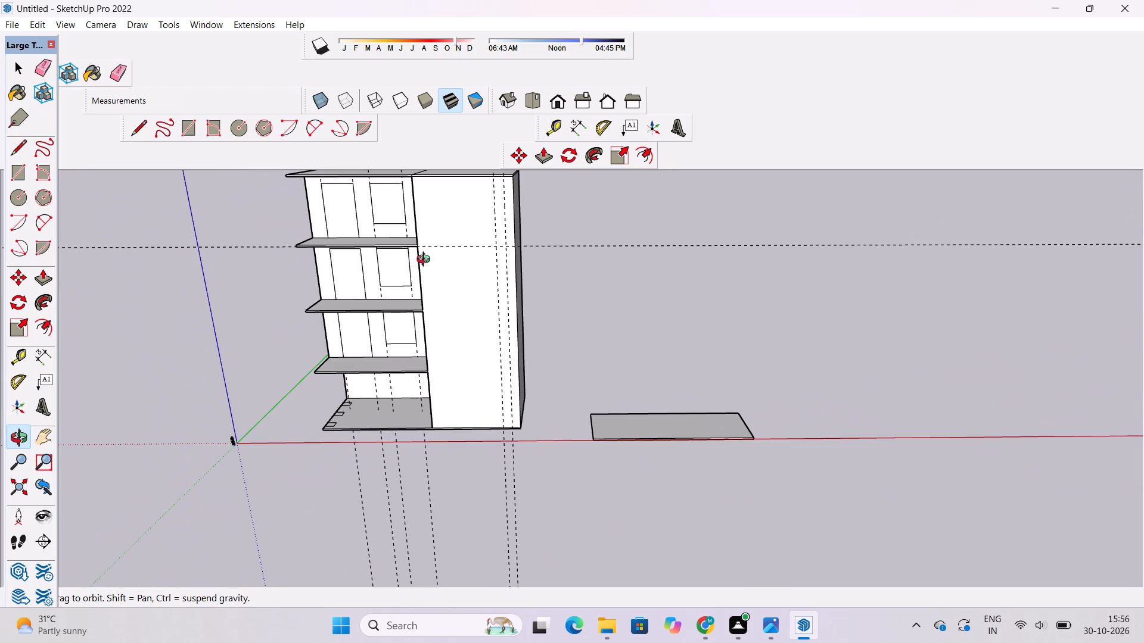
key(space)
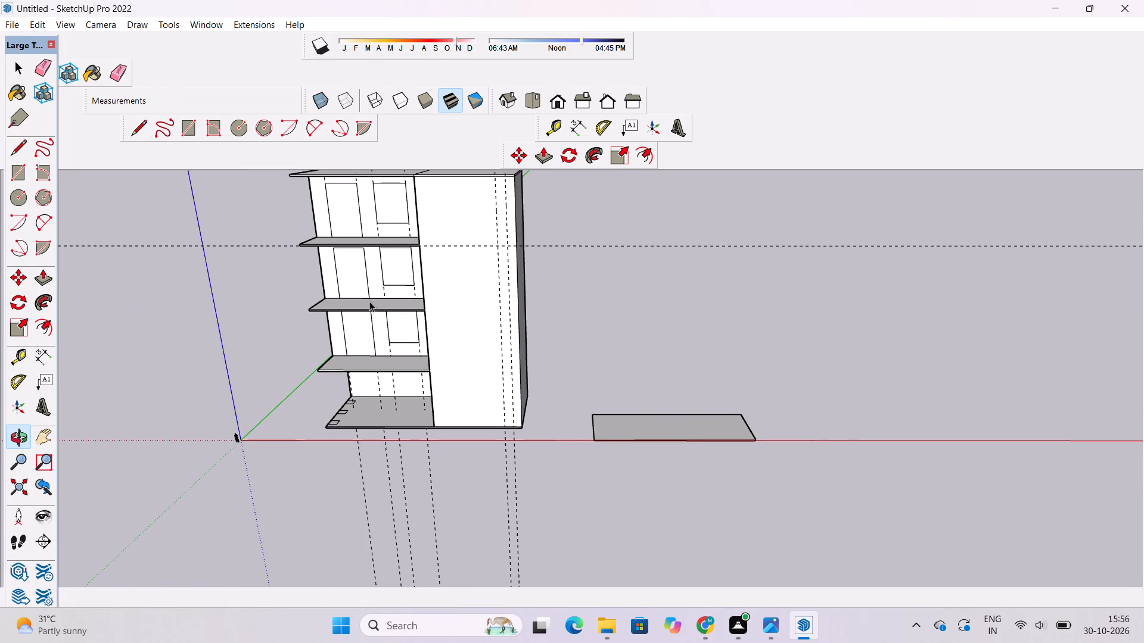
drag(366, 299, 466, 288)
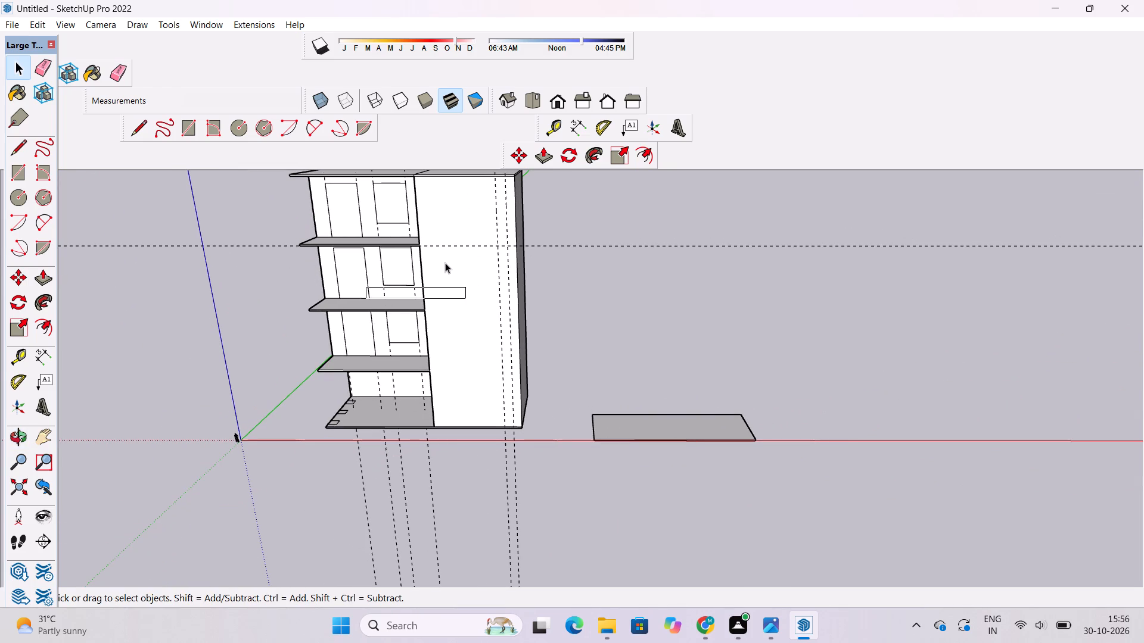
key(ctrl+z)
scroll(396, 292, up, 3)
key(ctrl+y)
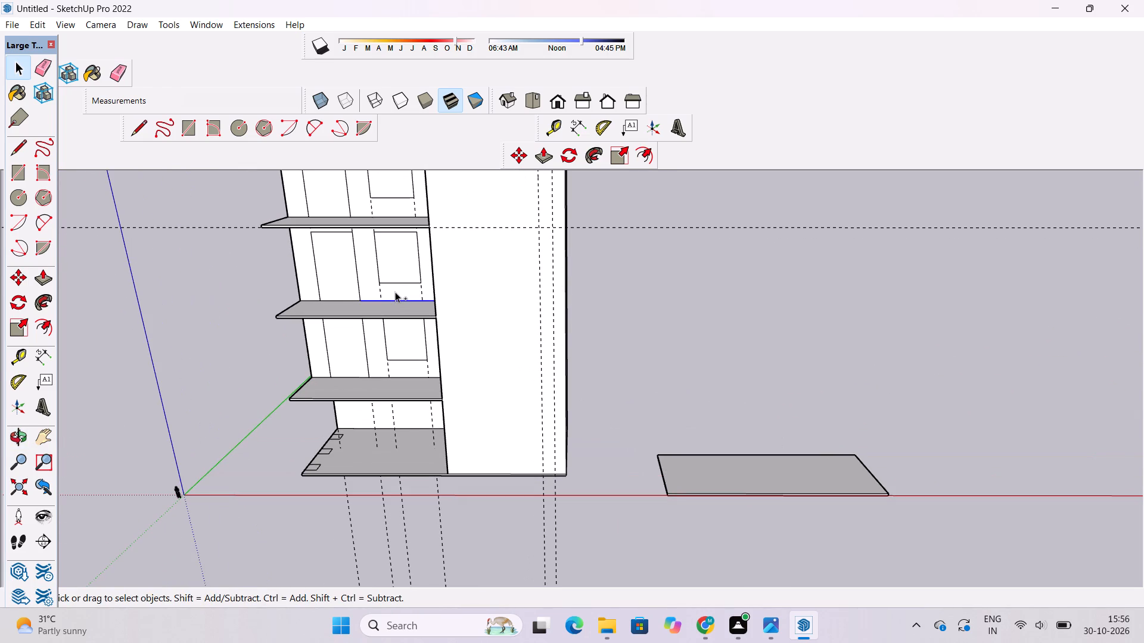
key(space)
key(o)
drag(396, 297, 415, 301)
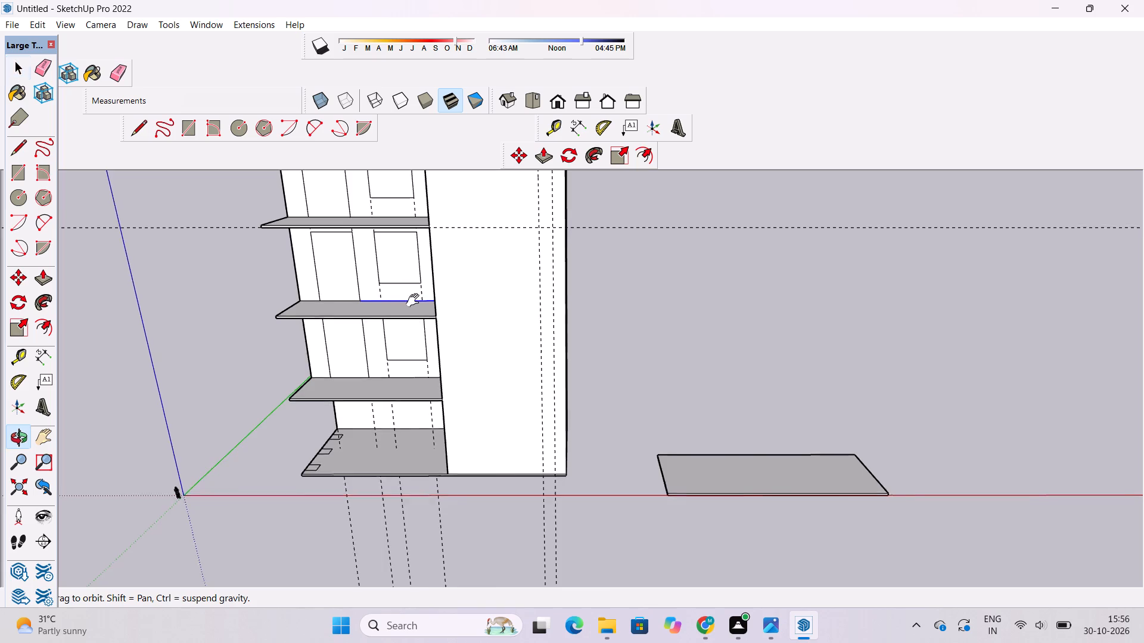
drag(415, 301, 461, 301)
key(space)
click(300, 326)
Offset the lowest door outline, on the first slab above the base, inward by 1.3'.
key(o)
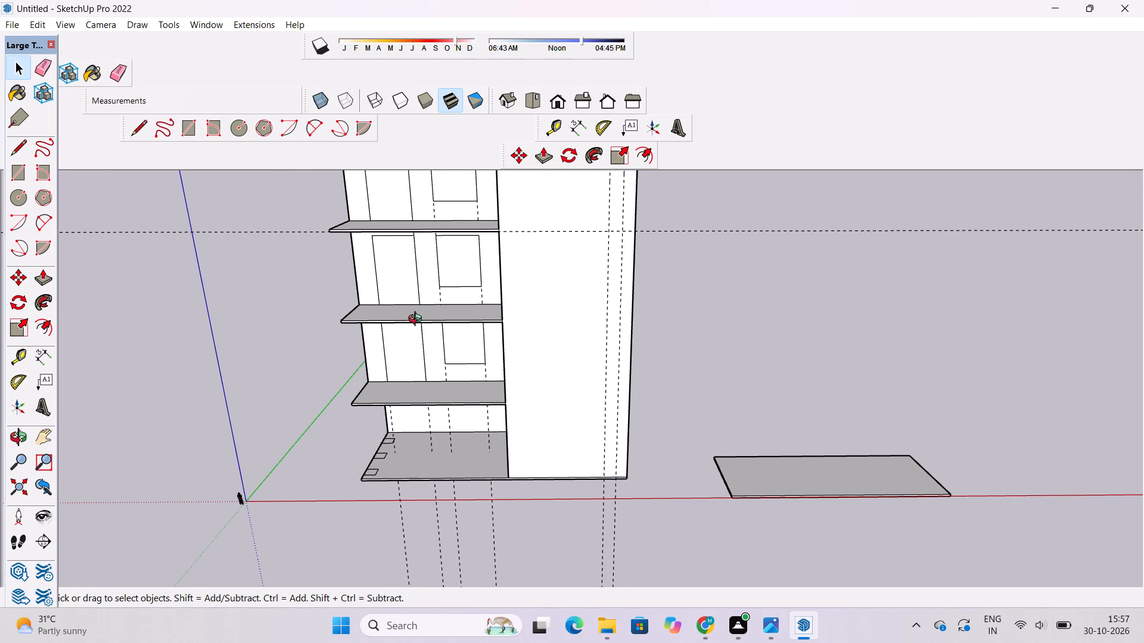
shift+drag(433, 304, 442, 315)
drag(444, 333, 452, 289)
scroll(417, 382, up, 4)
shift+drag(444, 357, 502, 331)
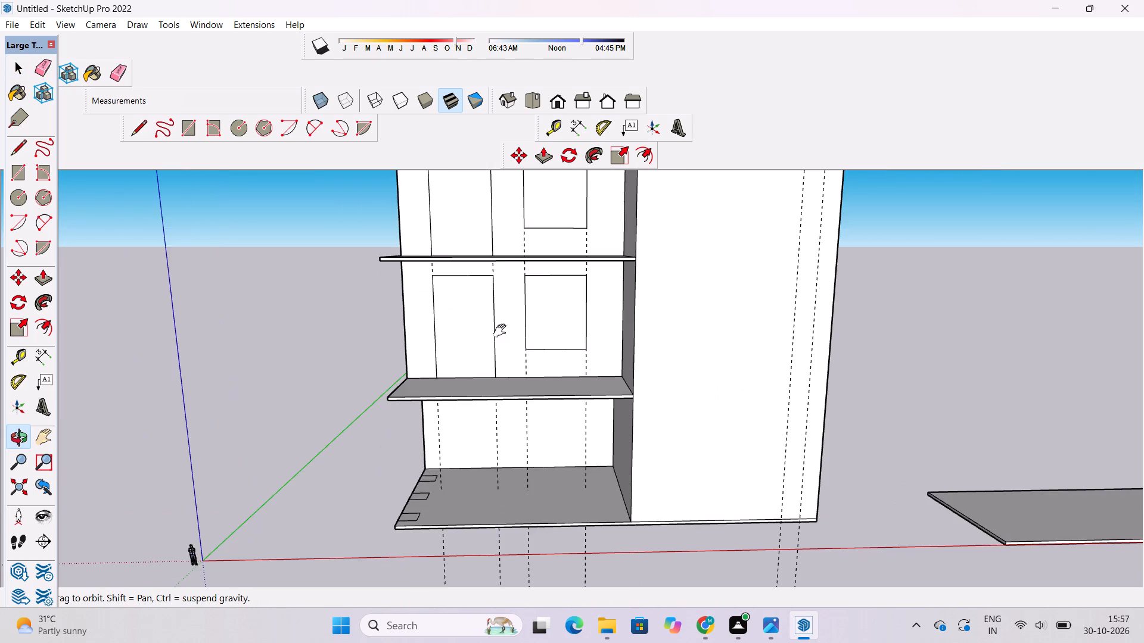
shift+scroll(501, 321, up, 3)
shift+drag(481, 319, 423, 323)
shift+drag(423, 324, 418, 326)
shift+drag(417, 324, 452, 327)
click(452, 328)
text(of)
scroll(420, 292, up, 4)
click(427, 286)
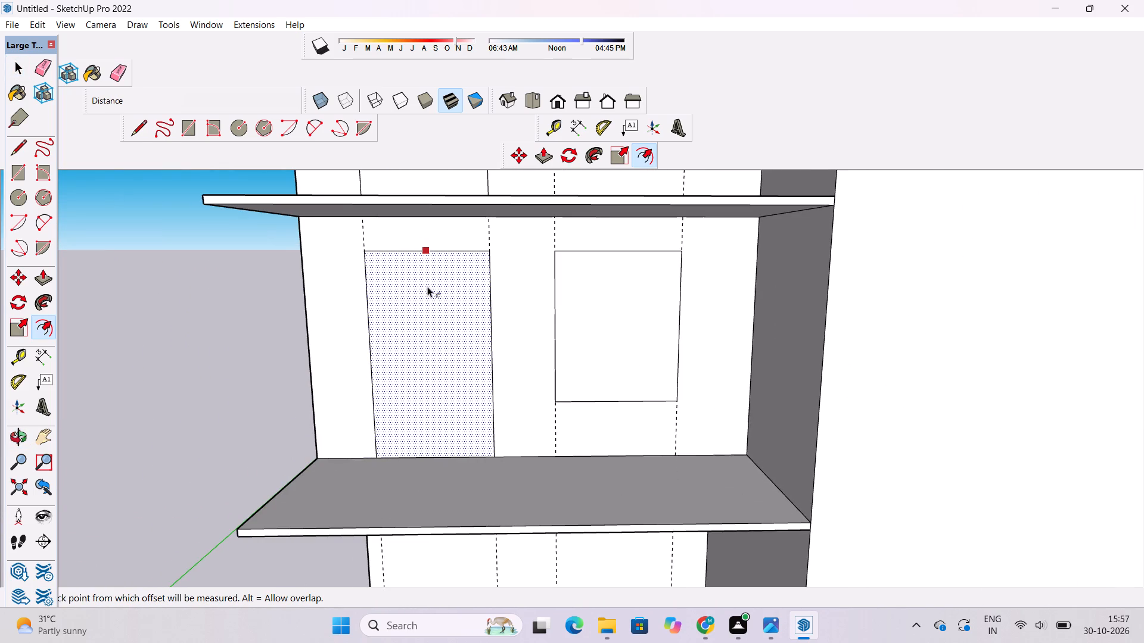
scroll(449, 264, down, 4)
scroll(448, 263, up, 3)
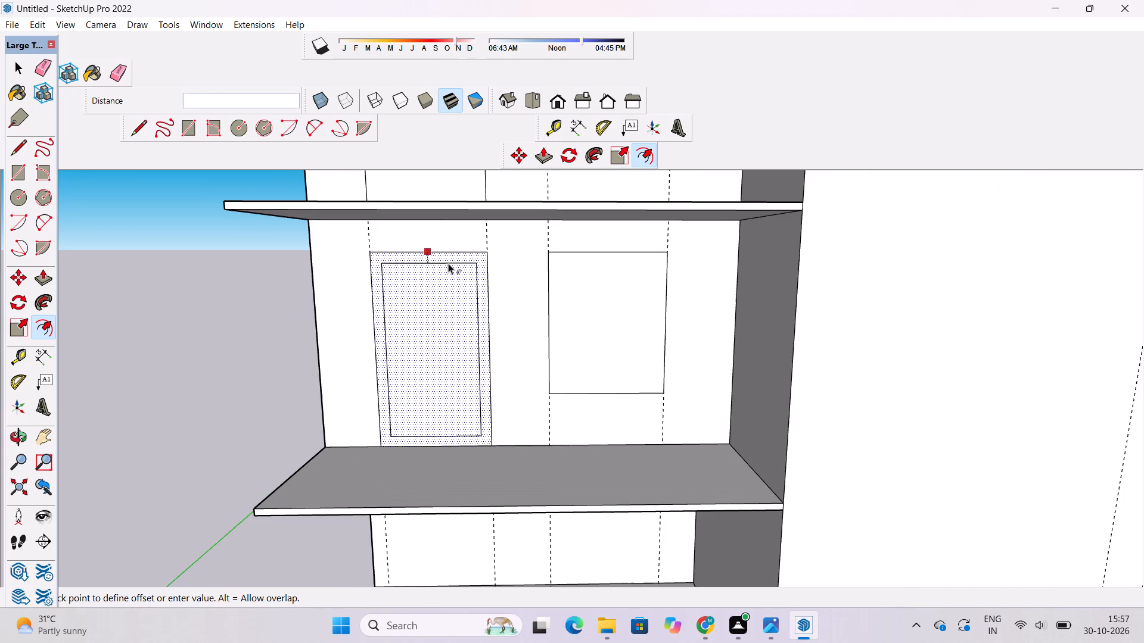
scroll(448, 263, up, 1)
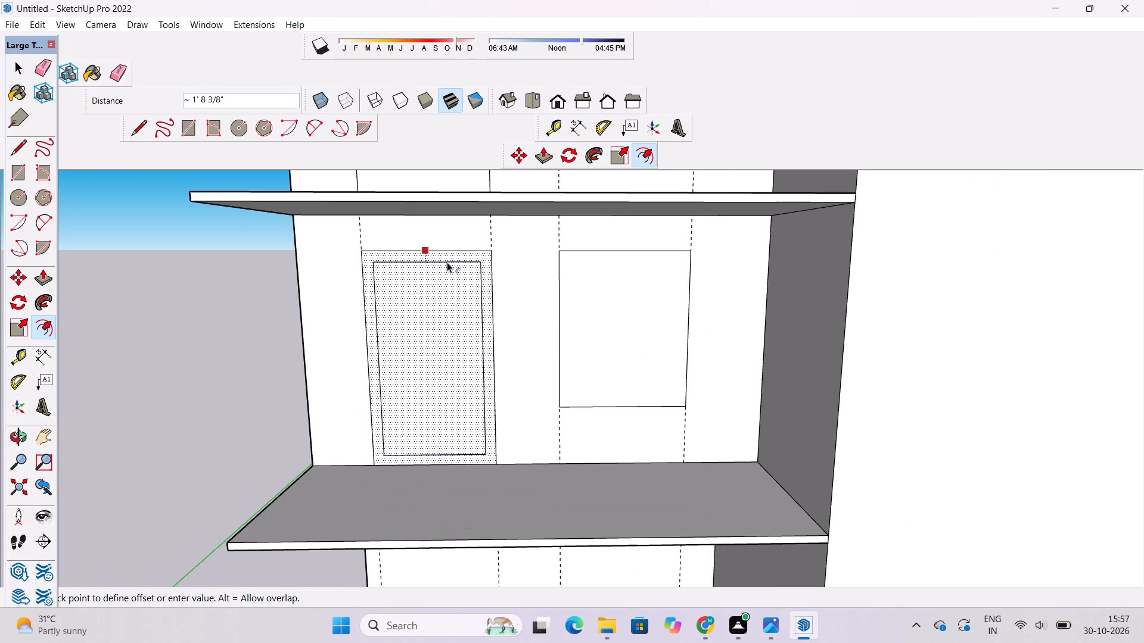
scroll(445, 263, down, 2)
scroll(445, 263, up, 1)
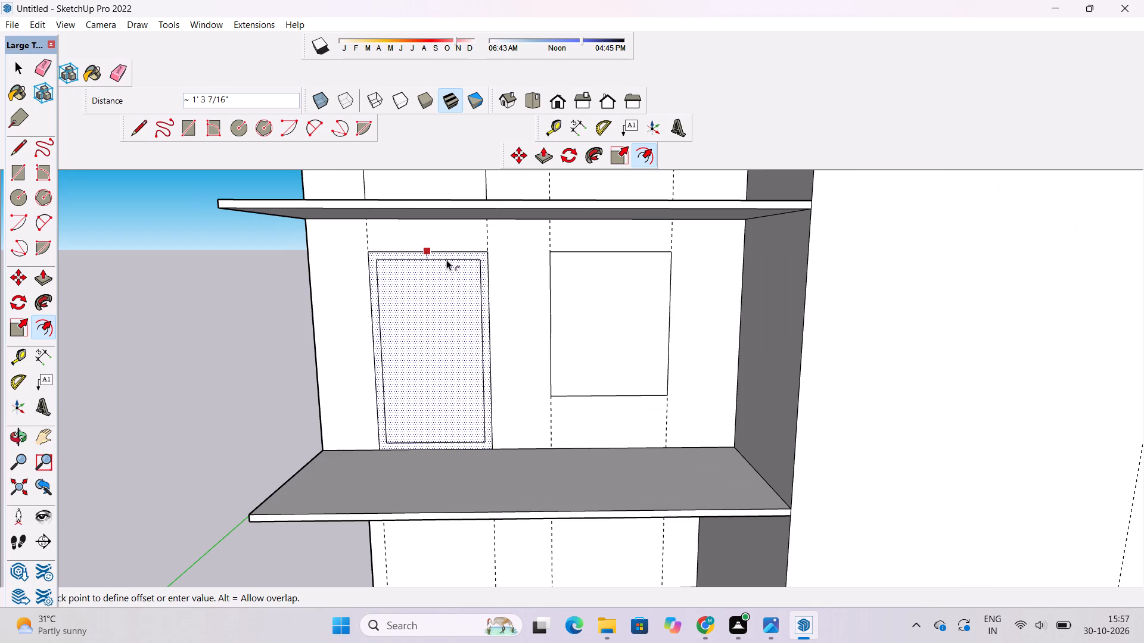
key(1)
text(.3)
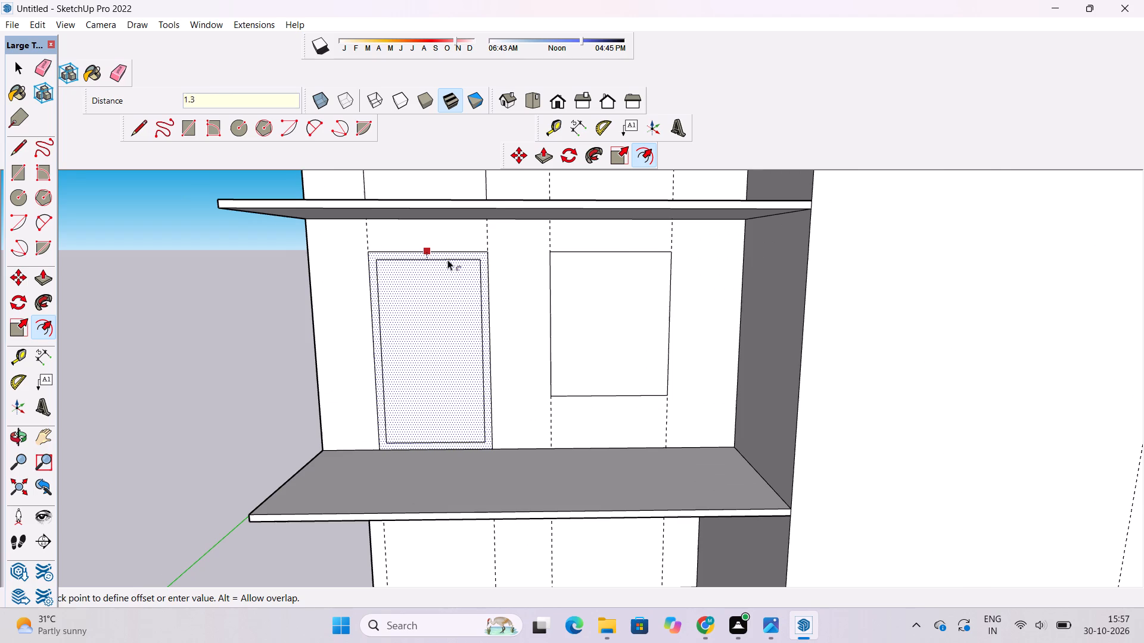
key(apostrophe)
key(Return)
Offset the door outline on the middle storey, directly above the framed door, inward by 1.3'.
scroll(405, 330, down, 7)
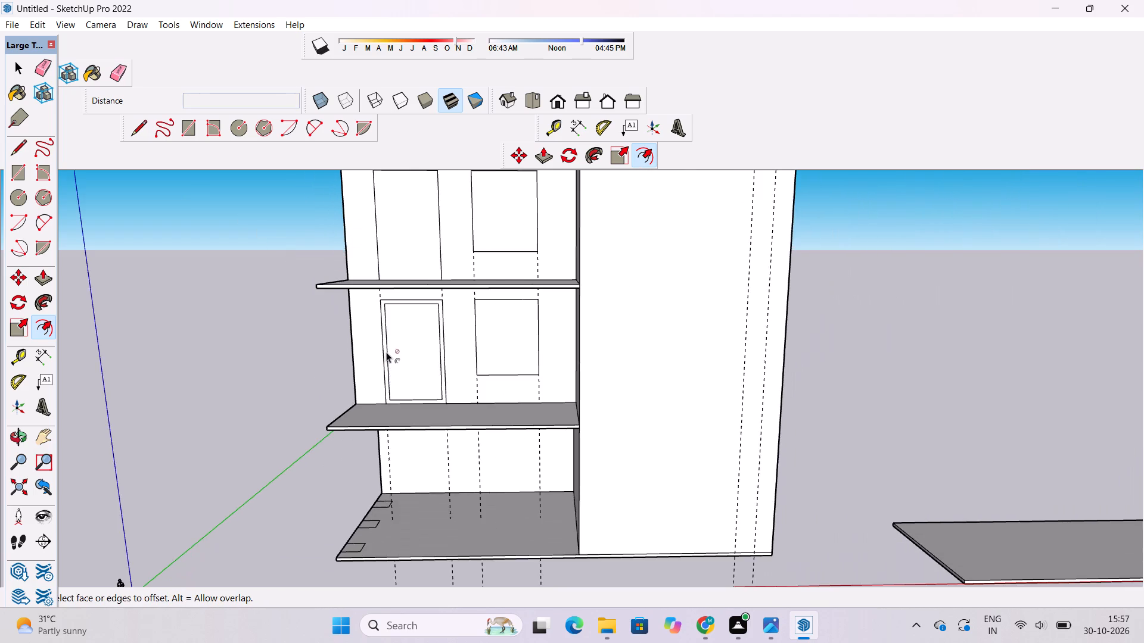
scroll(384, 234, up, 1)
scroll(360, 257, down, 3)
scroll(399, 198, up, 4)
click(400, 195)
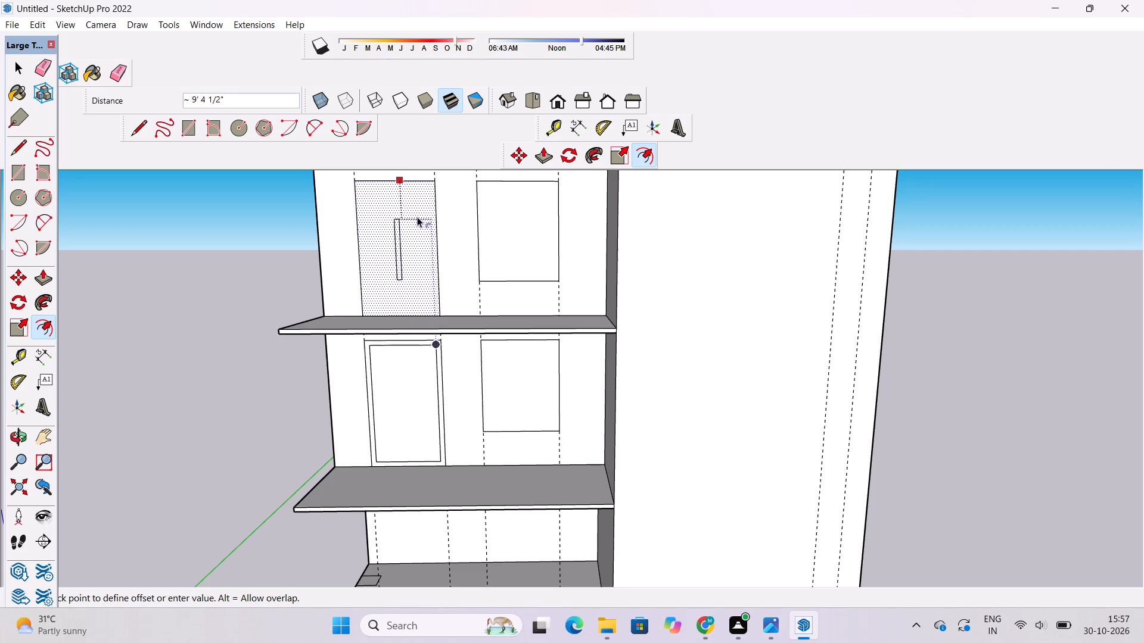
scroll(416, 216, up, 3)
scroll(417, 207, down, 7)
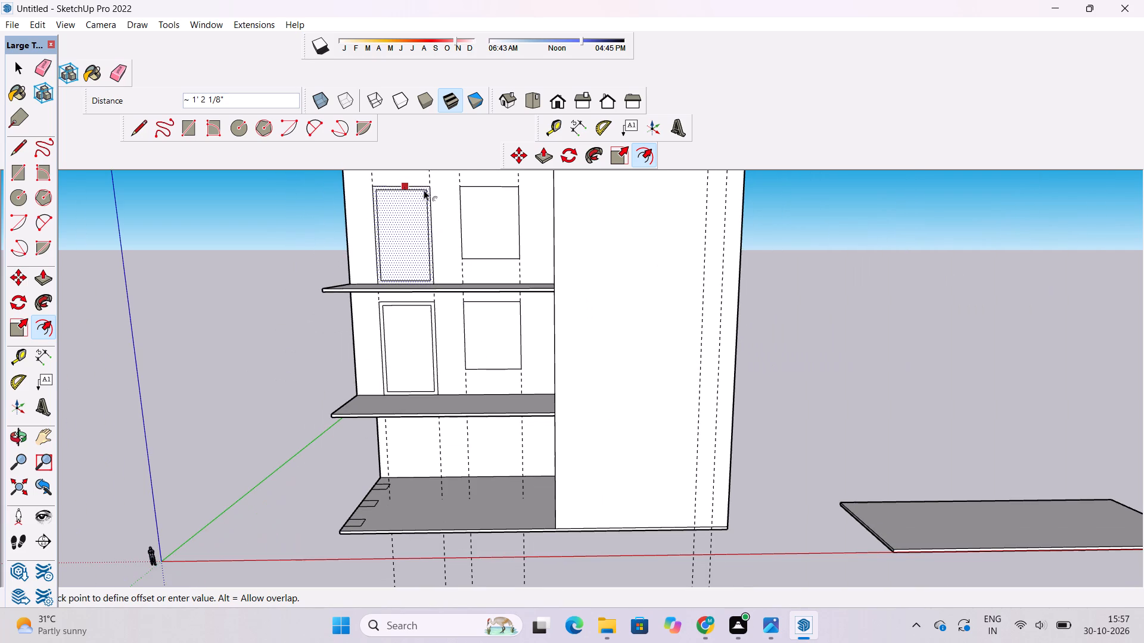
scroll(424, 192, up, 2)
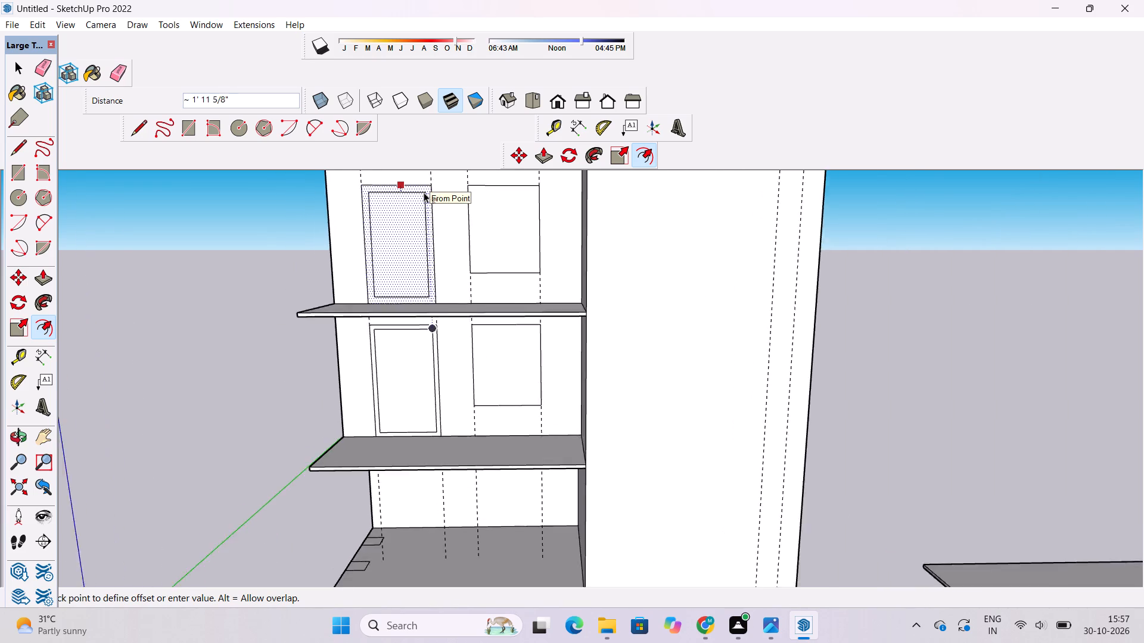
scroll(424, 192, up, 2)
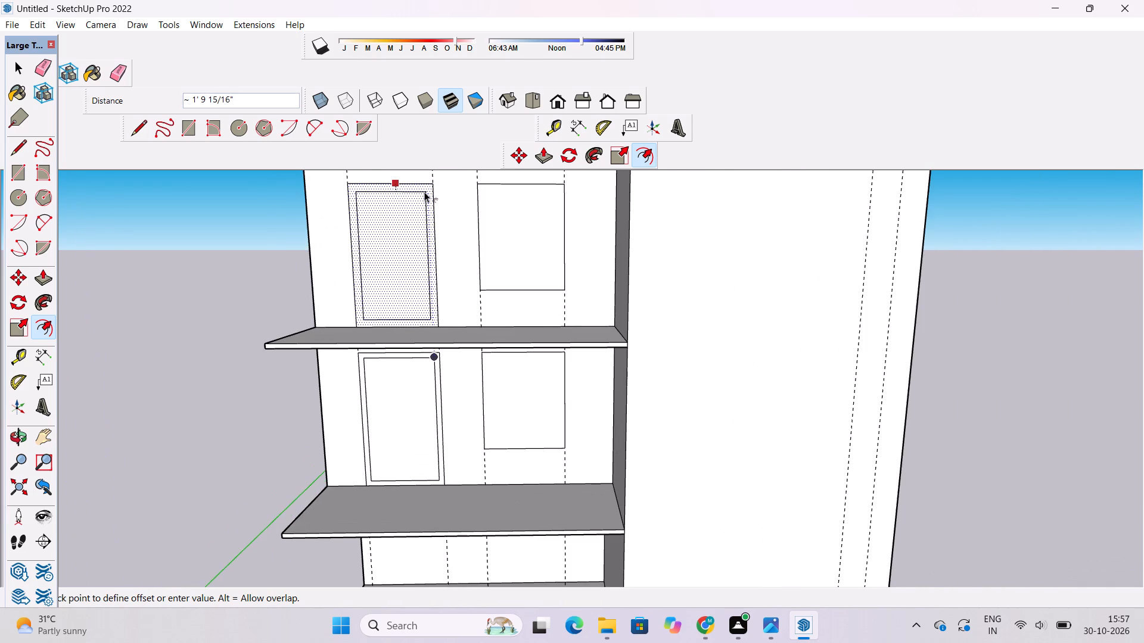
text(1.3')
key(Return)
Offset the door outline on the top storey, directly under the roof slab, inward by 1.3'.
scroll(376, 304, down, 10)
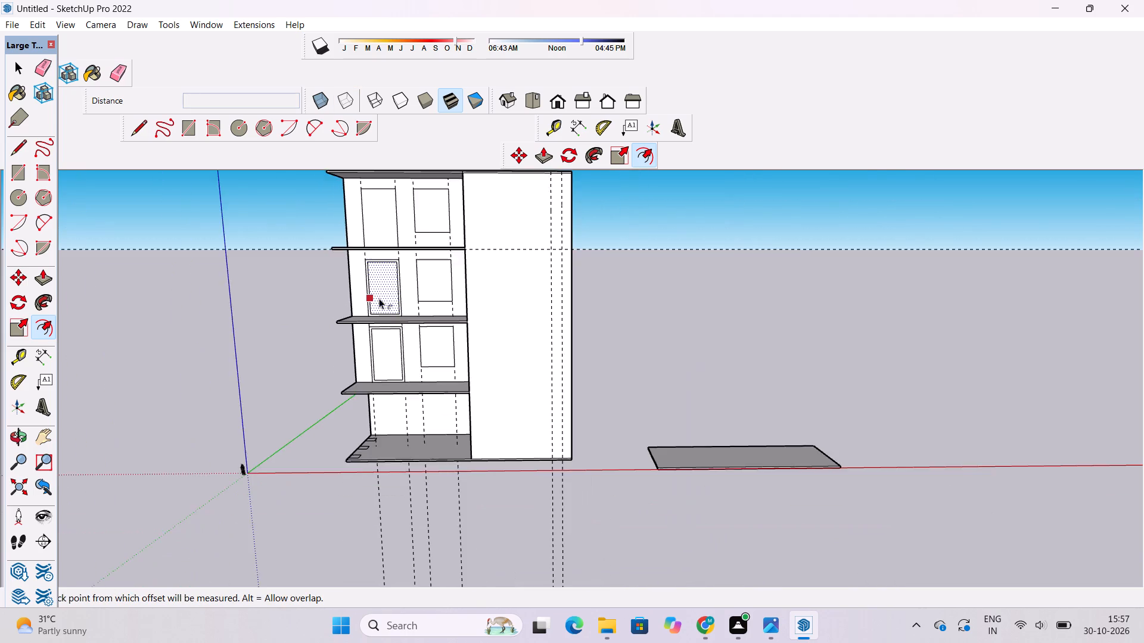
scroll(379, 298, down, 2)
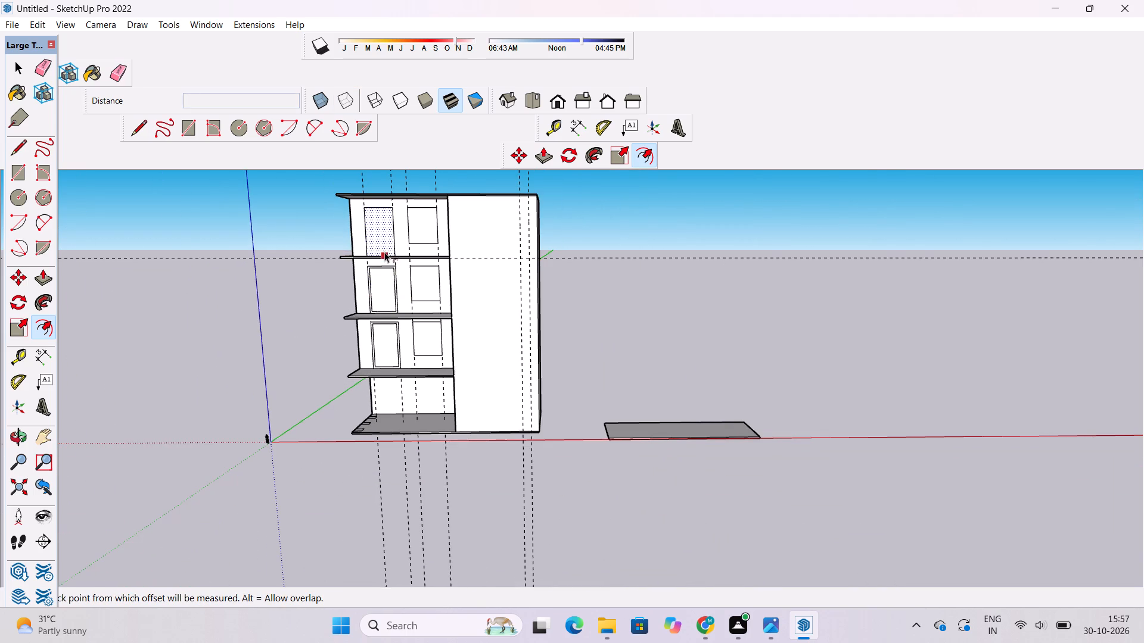
scroll(384, 252, up, 2)
scroll(382, 258, down, 2)
scroll(383, 216, up, 8)
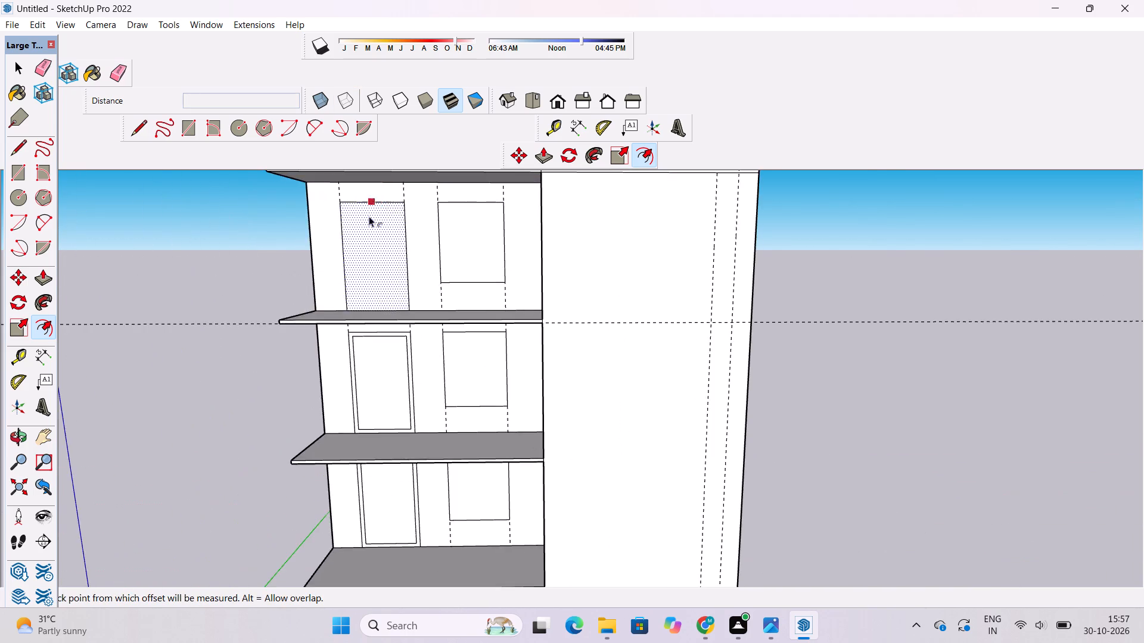
scroll(360, 247, down, 3)
scroll(382, 186, up, 11)
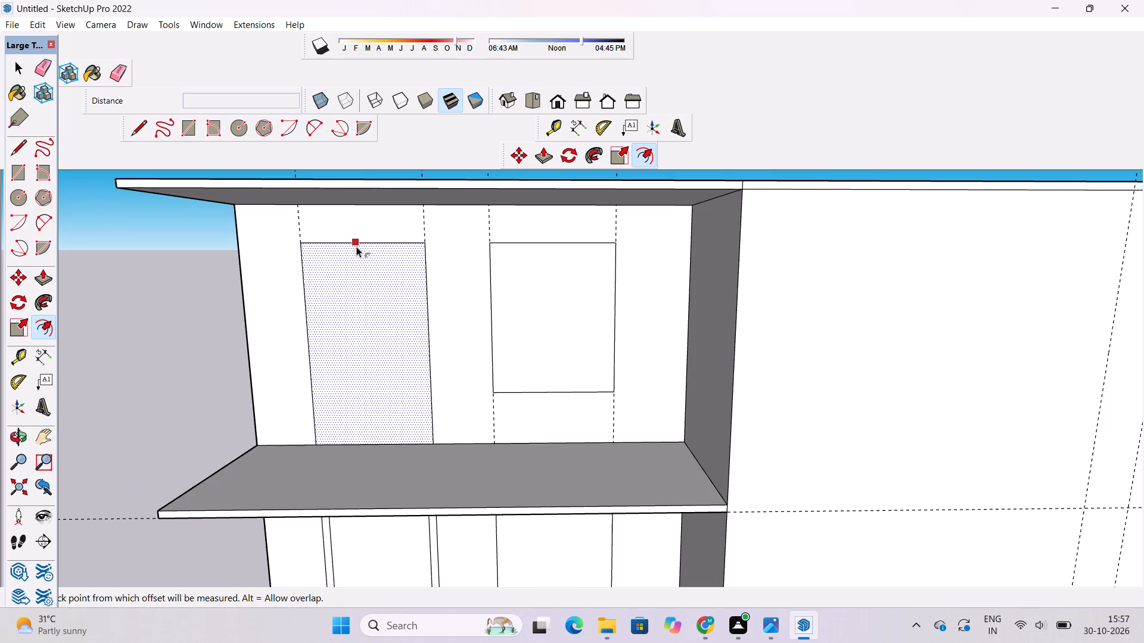
click(356, 246)
key(1)
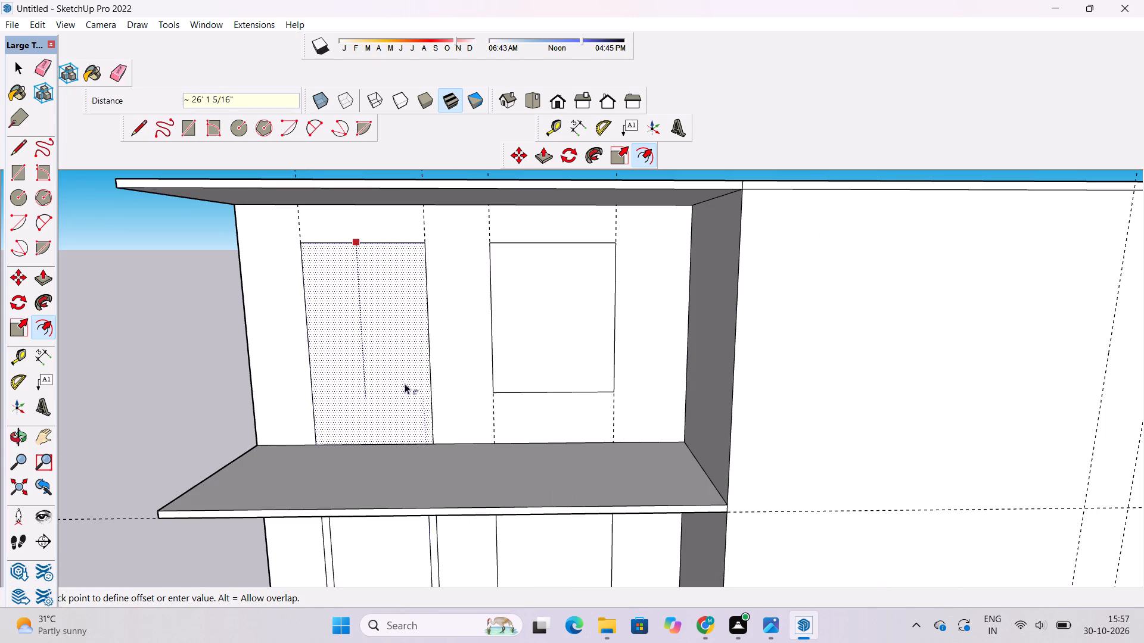
text(1.3)
key(apostrophe)
key(Return)
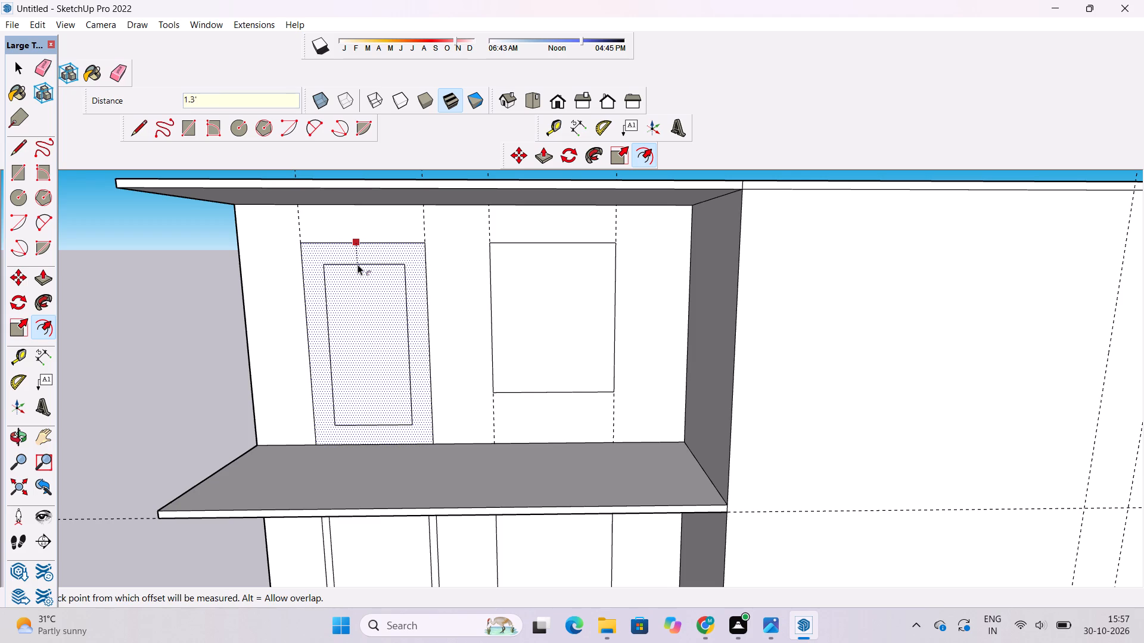
Inspect the whole building from the front, side, rear and above.
scroll(307, 237, down, 6)
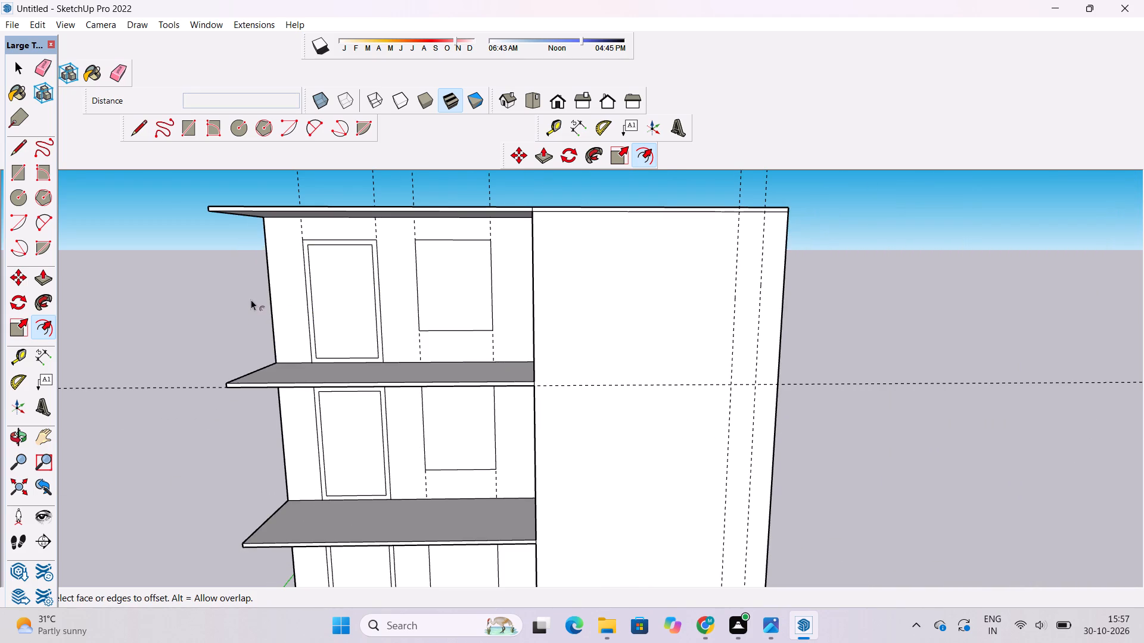
key(o)
scroll(253, 299, down, 2)
shift+drag(270, 311, 303, 288)
drag(304, 287, 407, 253)
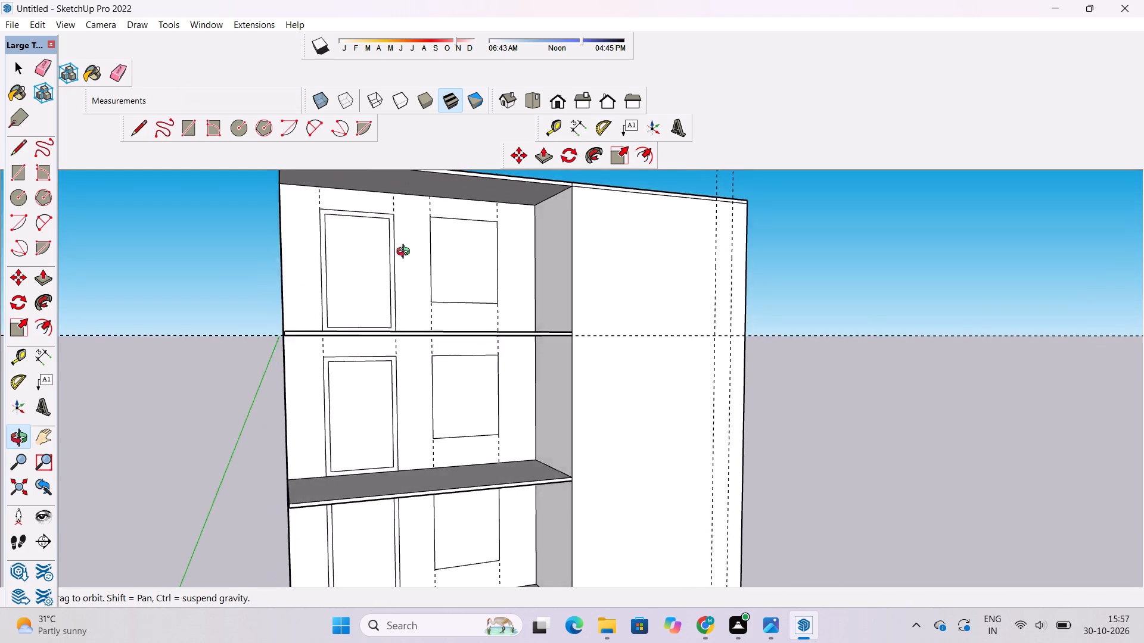
scroll(395, 259, down, 4)
drag(273, 311, 884, 262)
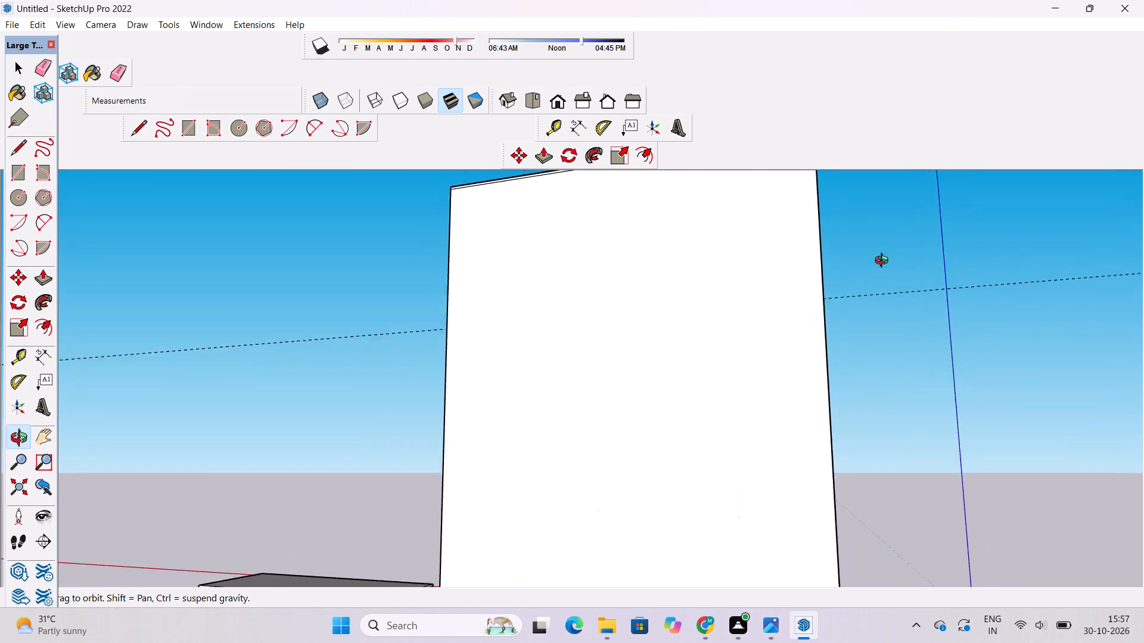
drag(884, 262, 689, 307)
scroll(585, 371, down, 6)
shift+drag(591, 427, 567, 330)
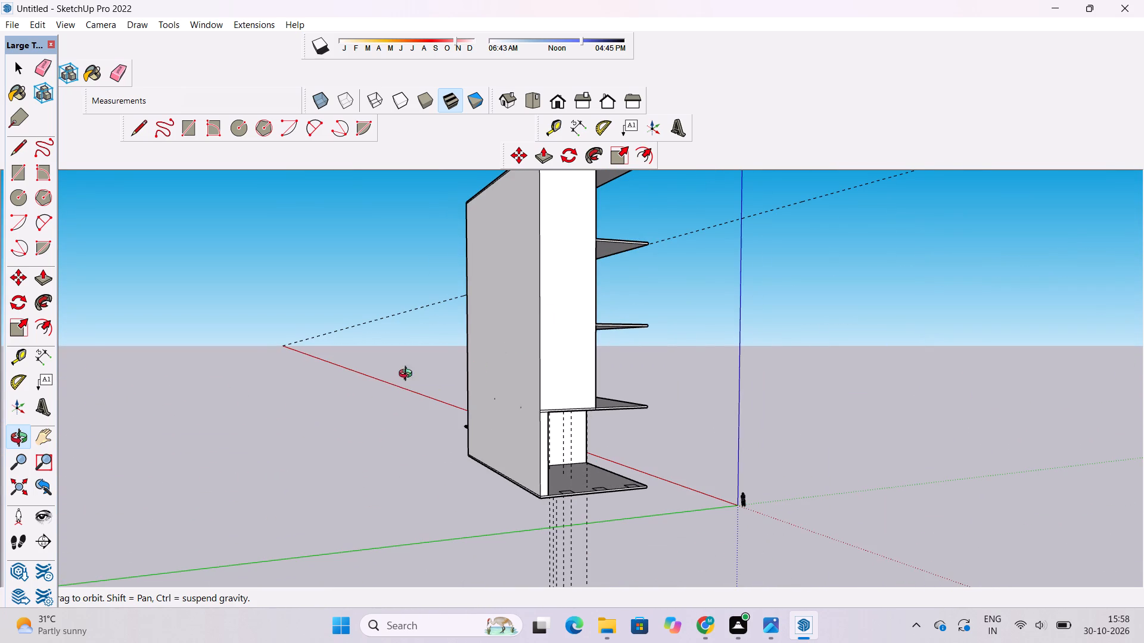
scroll(658, 266, down, 5)
drag(769, 277, 371, 351)
shift+drag(500, 277, 453, 338)
drag(706, 323, 446, 417)
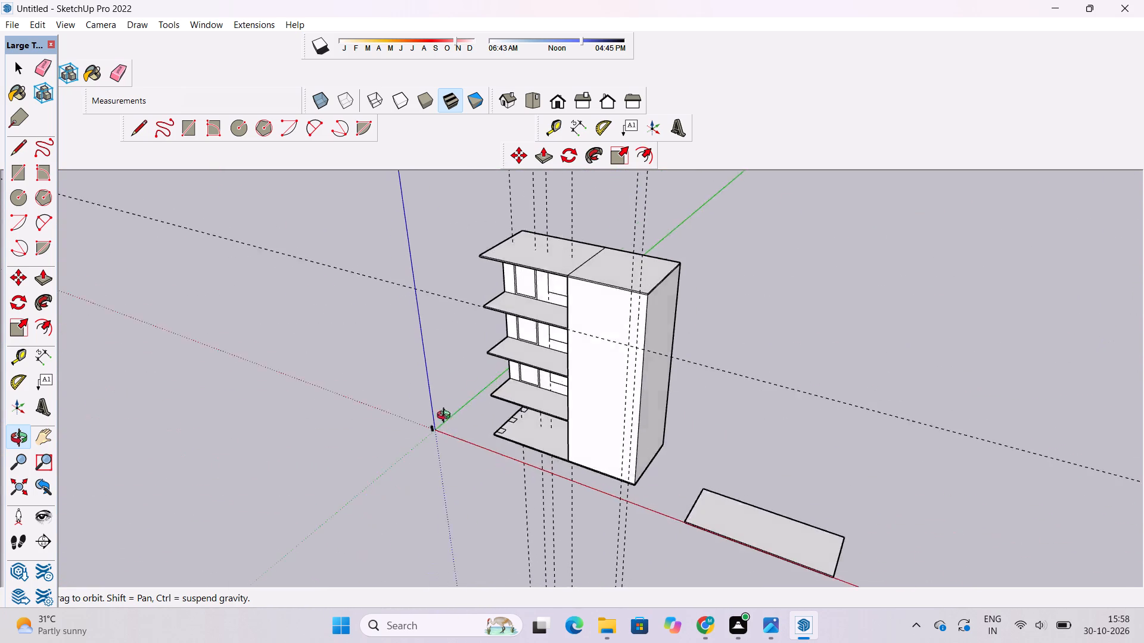
drag(446, 417, 614, 372)
Examine the framed doors and plain window outlines on the three upper storeys from the front.
scroll(551, 287, up, 5)
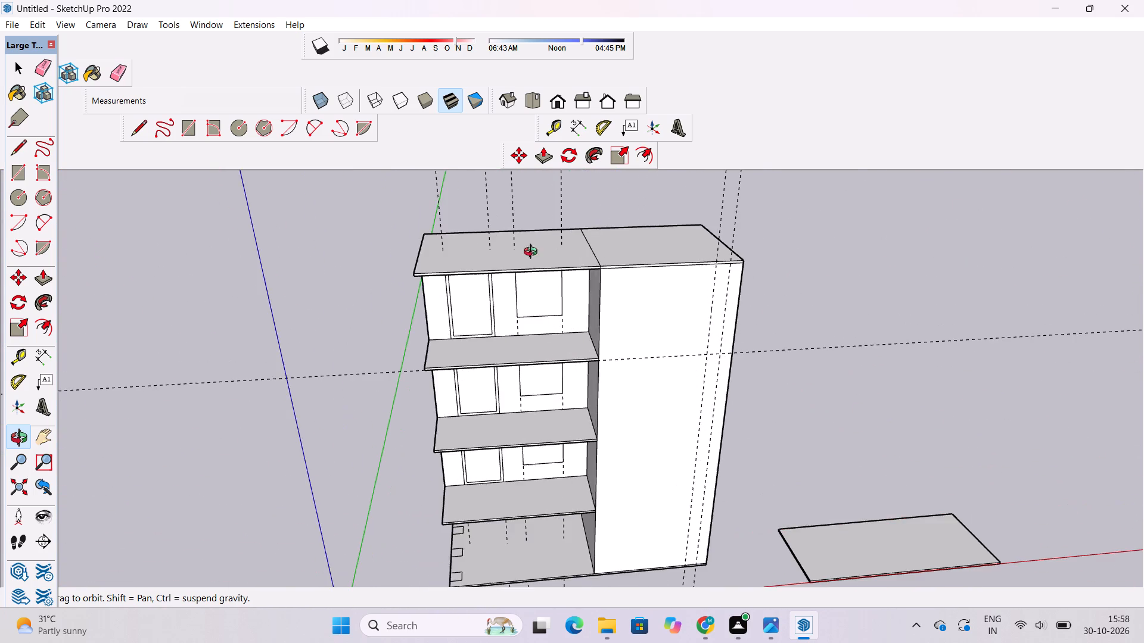
shift+drag(544, 245, 514, 278)
drag(510, 377, 527, 294)
scroll(477, 299, up, 5)
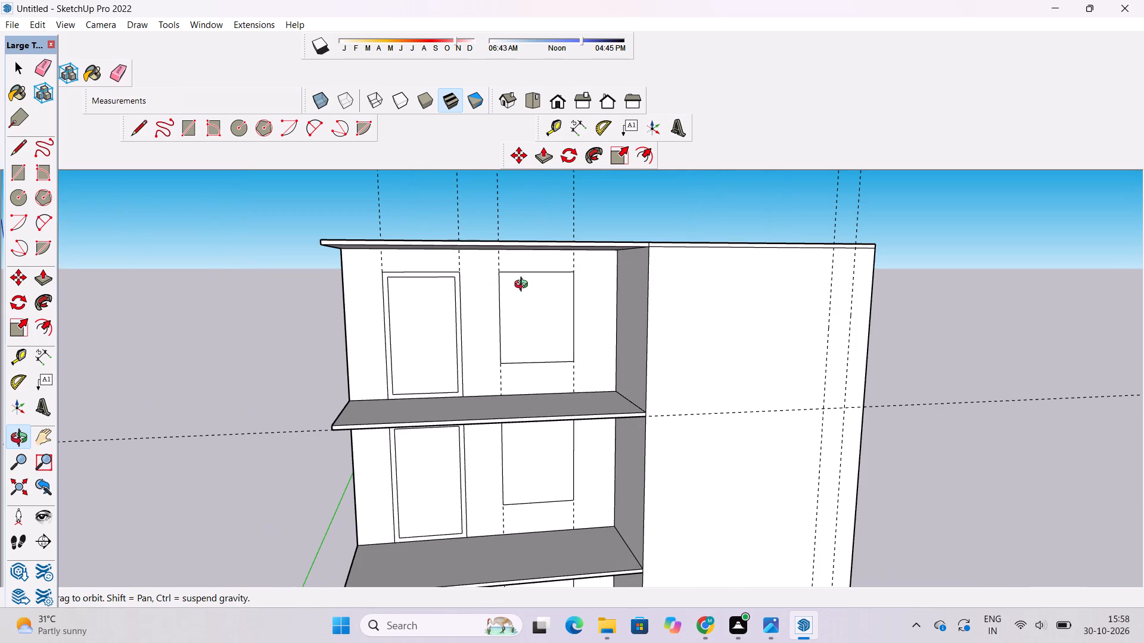
scroll(478, 240, down, 5)
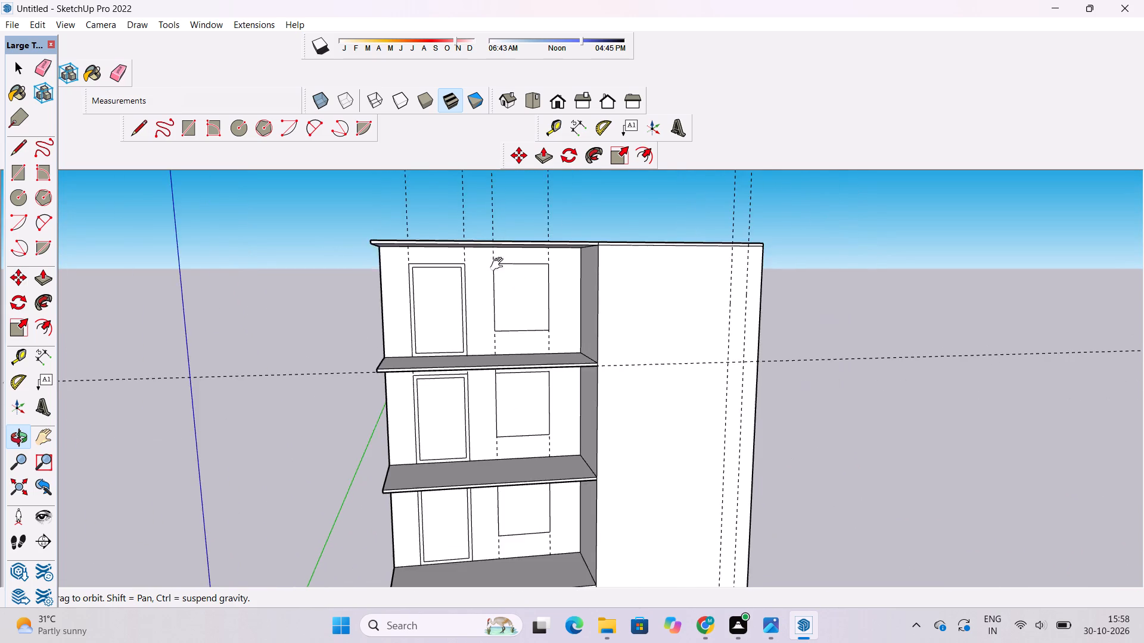
shift+drag(500, 271, 494, 285)
drag(497, 302, 433, 302)
scroll(447, 300, up, 3)
shift+drag(463, 298, 437, 301)
shift+drag(437, 302, 490, 299)
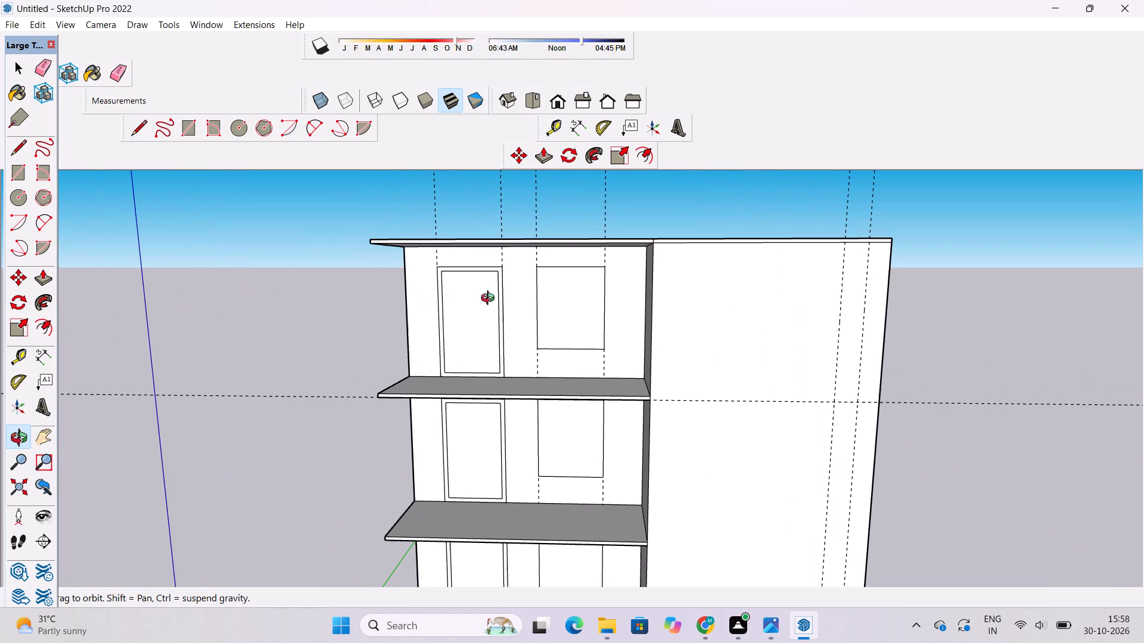
scroll(396, 305, down, 1)
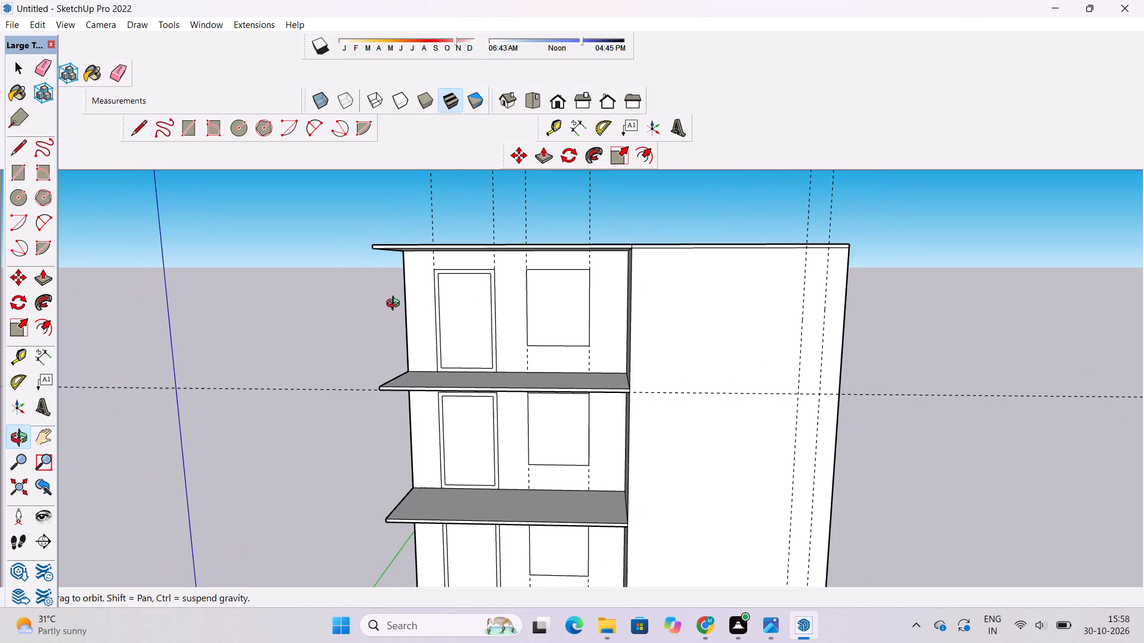
scroll(395, 305, down, 1)
shift+drag(539, 325, 473, 320)
drag(473, 320, 521, 319)
scroll(488, 304, up, 3)
shift+drag(487, 303, 490, 314)
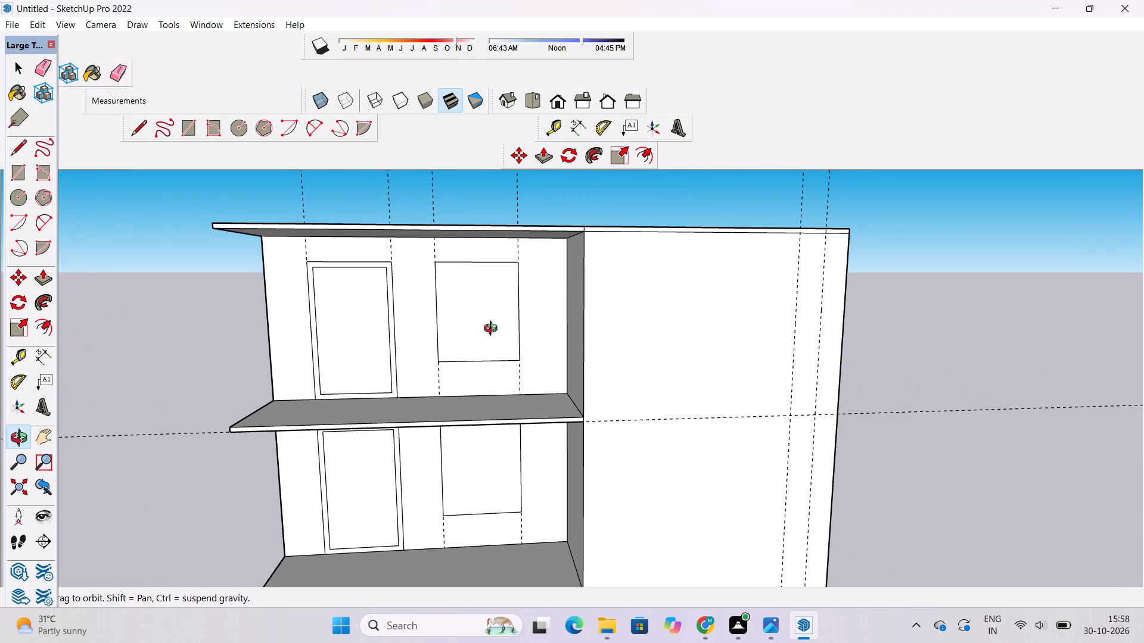
drag(501, 368, 427, 374)
scroll(422, 358, down, 10)
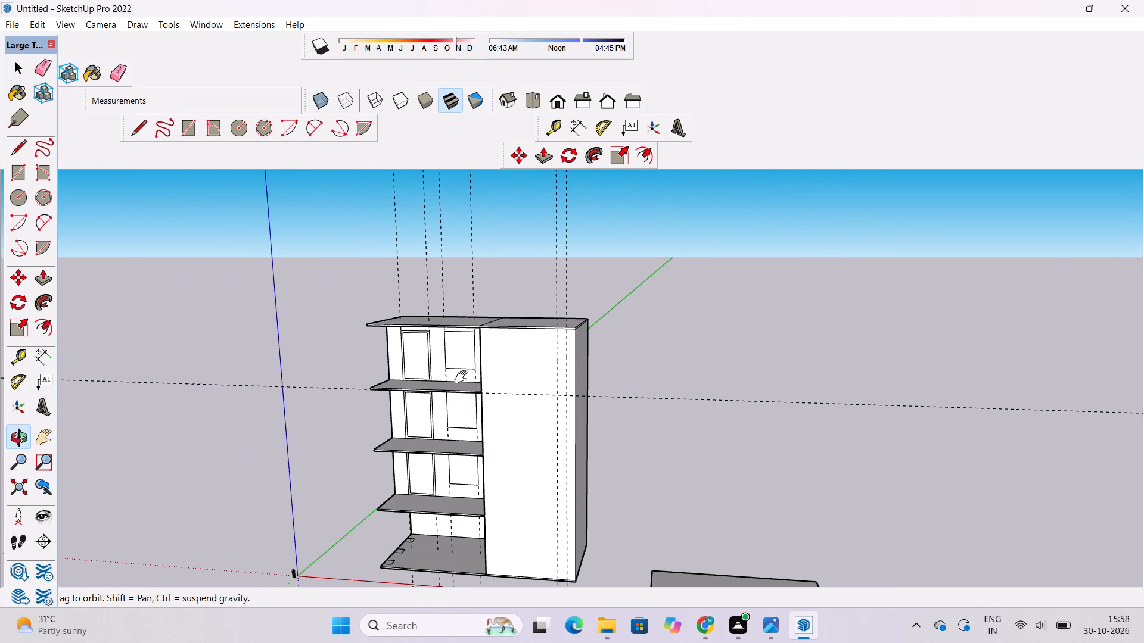
shift+click(475, 363)
drag(484, 386, 484, 373)
scroll(486, 380, up, 2)
shift+drag(490, 380, 495, 394)
shift+click(495, 394)
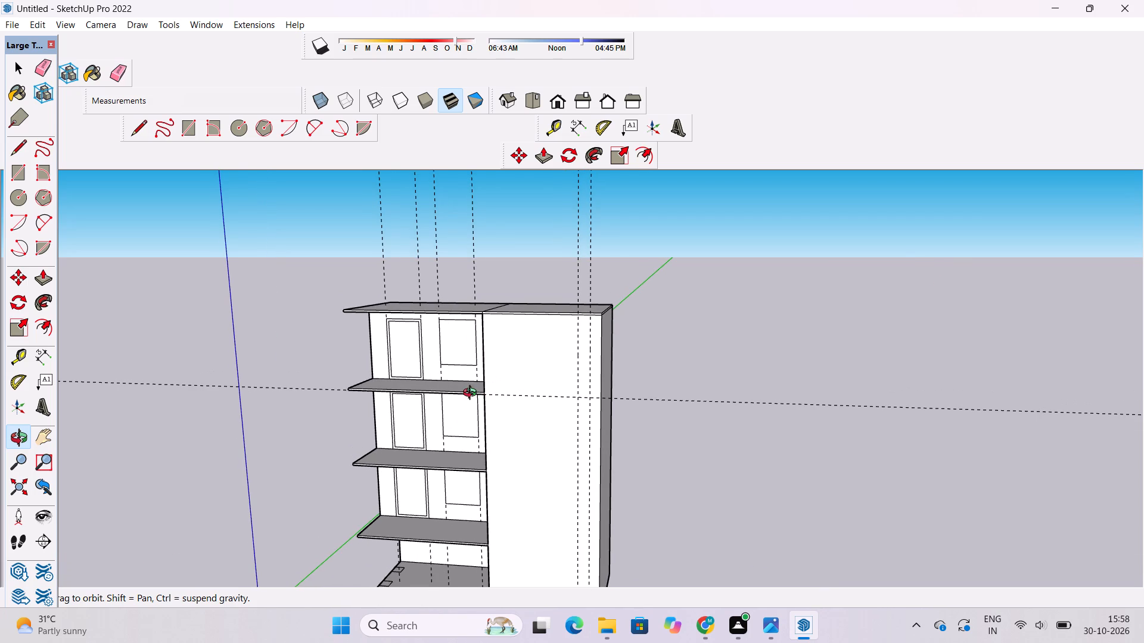
scroll(391, 450, up, 2)
drag(421, 438, 486, 420)
shift+drag(492, 453, 496, 392)
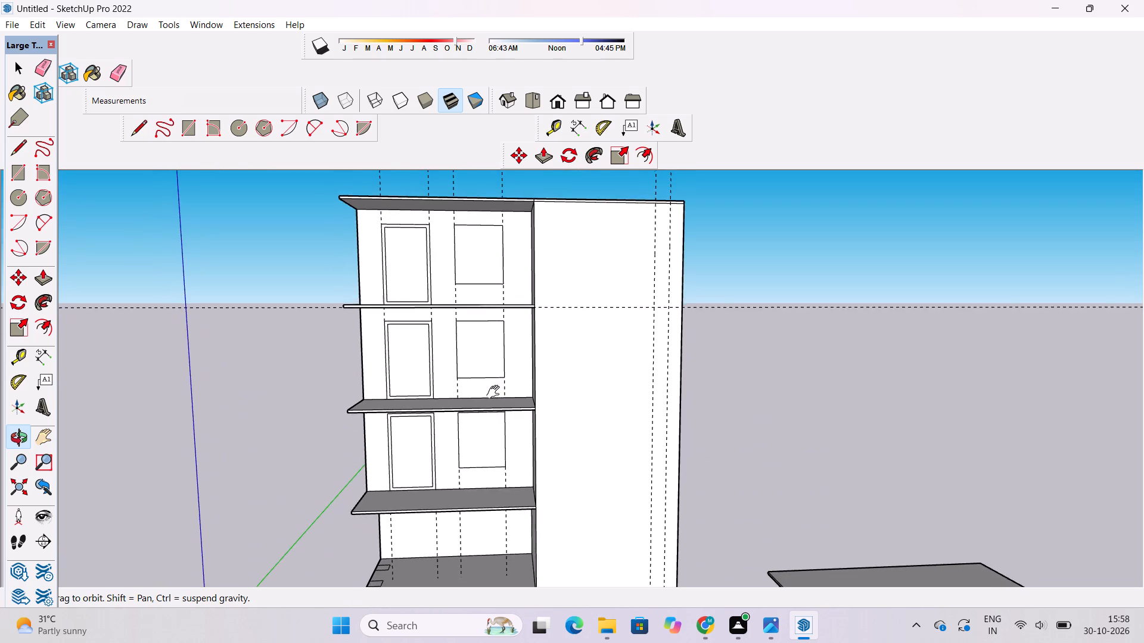
drag(491, 400, 483, 407)
scroll(483, 411, down, 3)
scroll(477, 435, up, 1)
shift+click(477, 435)
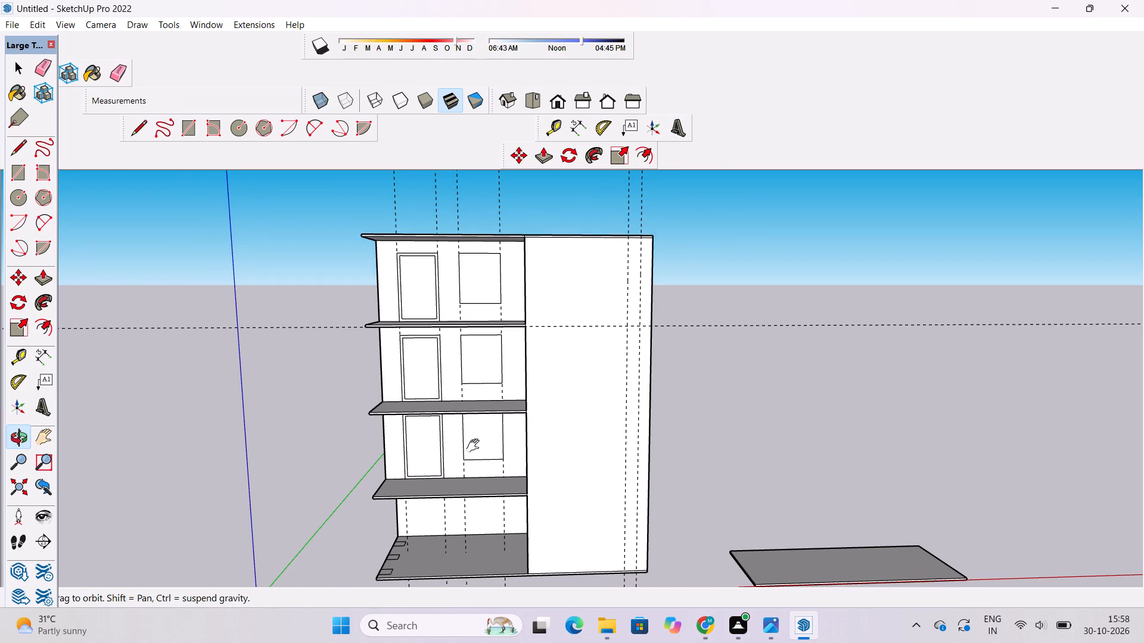
shift+scroll(475, 446, up, 3)
shift+drag(475, 446, 478, 454)
drag(424, 472, 455, 444)
drag(450, 461, 403, 471)
shift+drag(405, 467, 443, 479)
scroll(424, 485, up, 4)
shift+drag(424, 483, 437, 459)
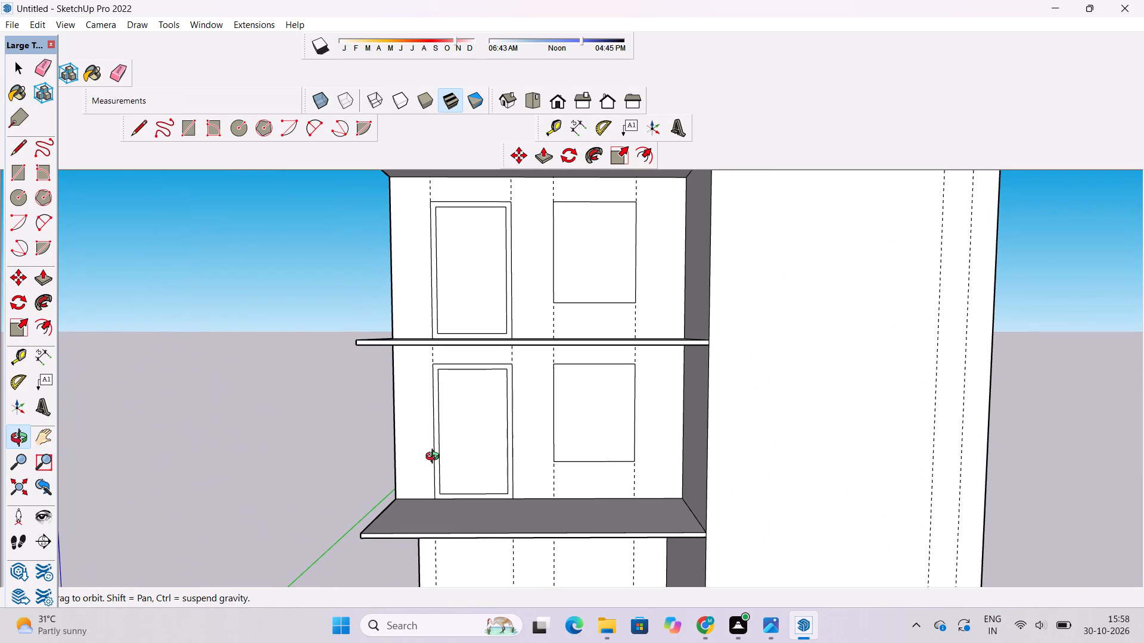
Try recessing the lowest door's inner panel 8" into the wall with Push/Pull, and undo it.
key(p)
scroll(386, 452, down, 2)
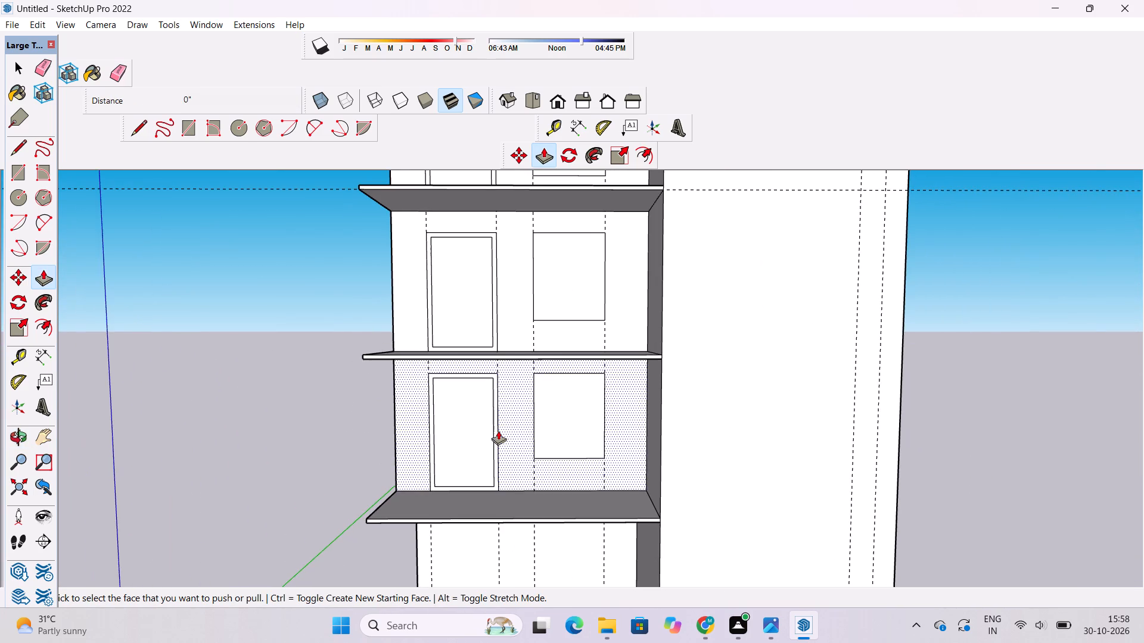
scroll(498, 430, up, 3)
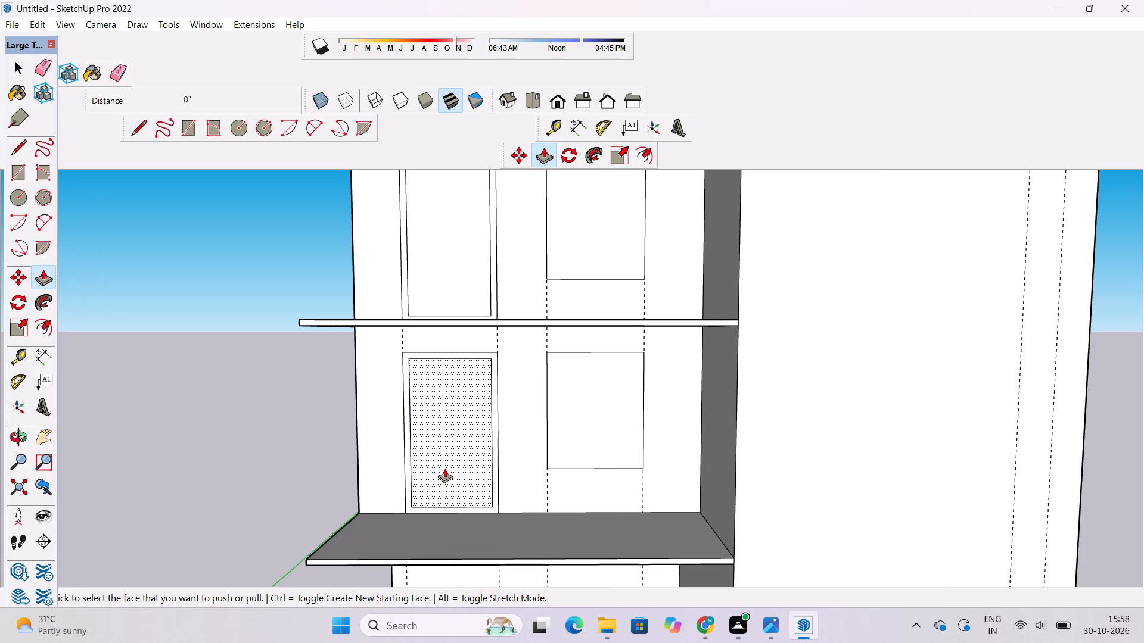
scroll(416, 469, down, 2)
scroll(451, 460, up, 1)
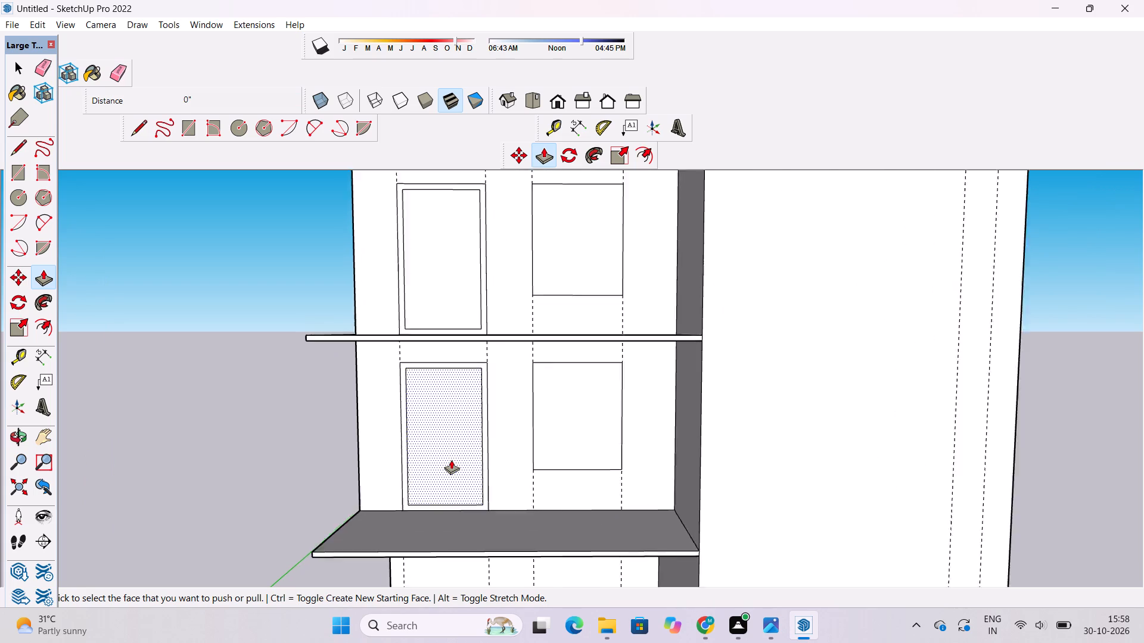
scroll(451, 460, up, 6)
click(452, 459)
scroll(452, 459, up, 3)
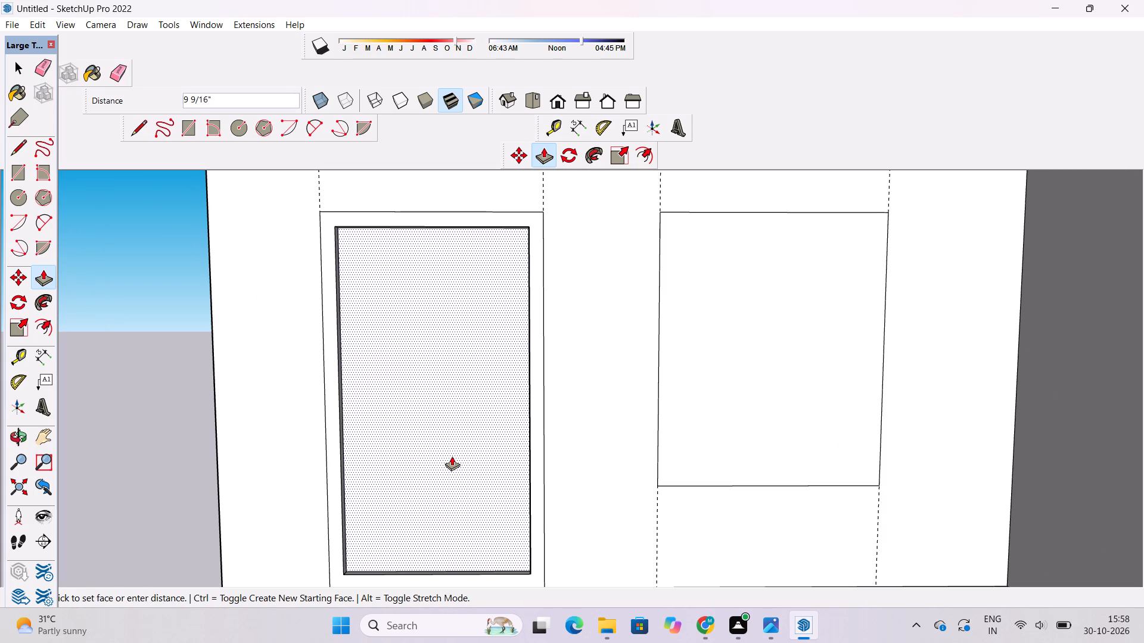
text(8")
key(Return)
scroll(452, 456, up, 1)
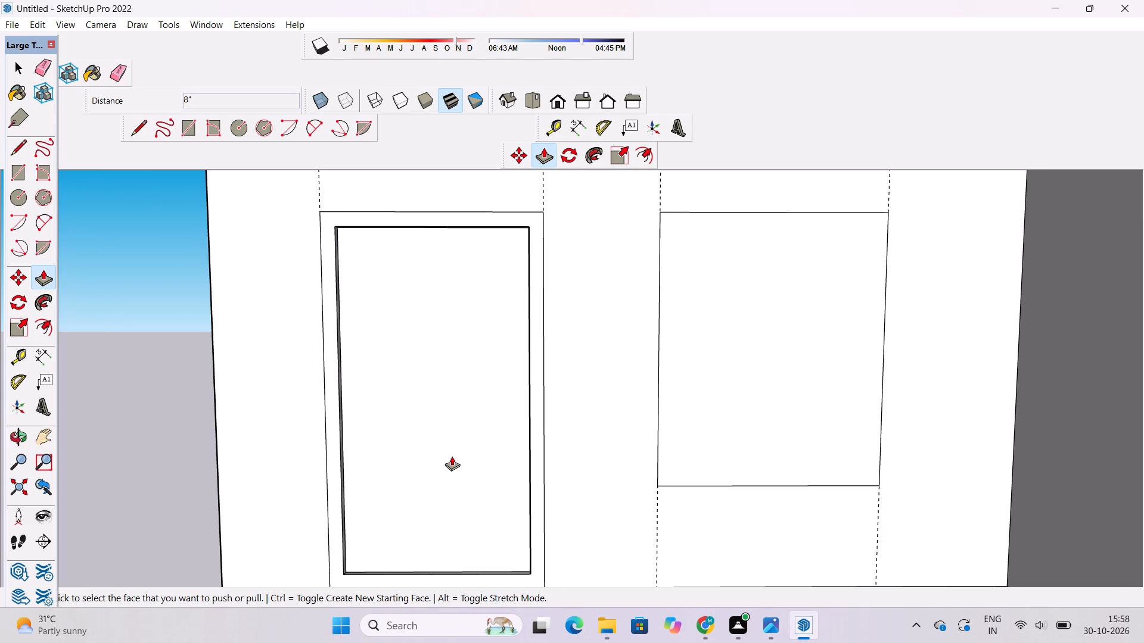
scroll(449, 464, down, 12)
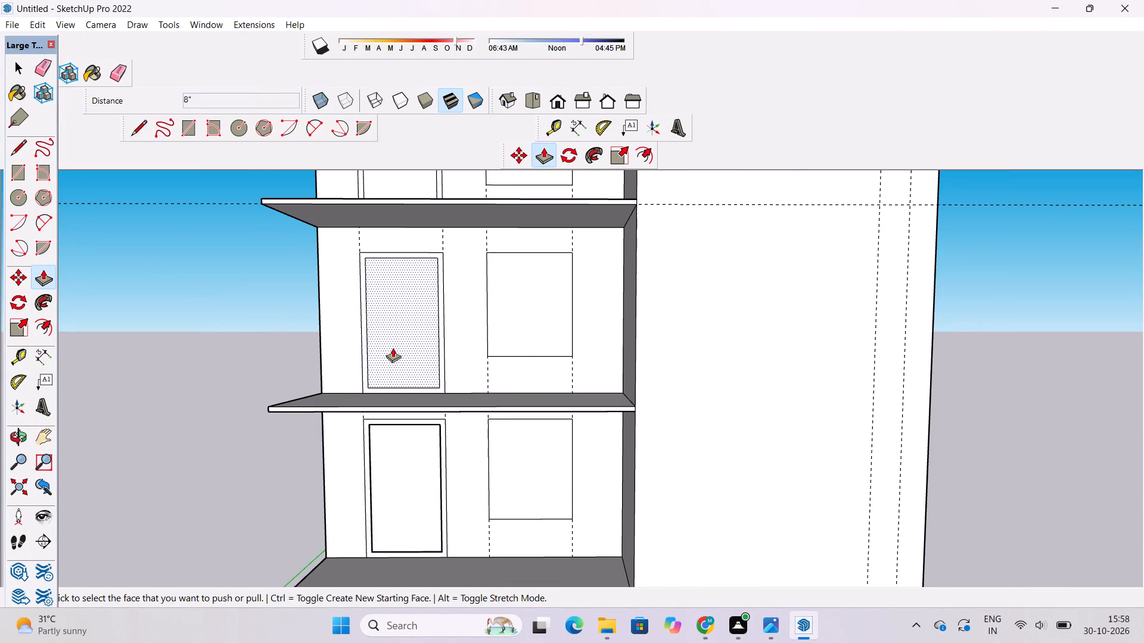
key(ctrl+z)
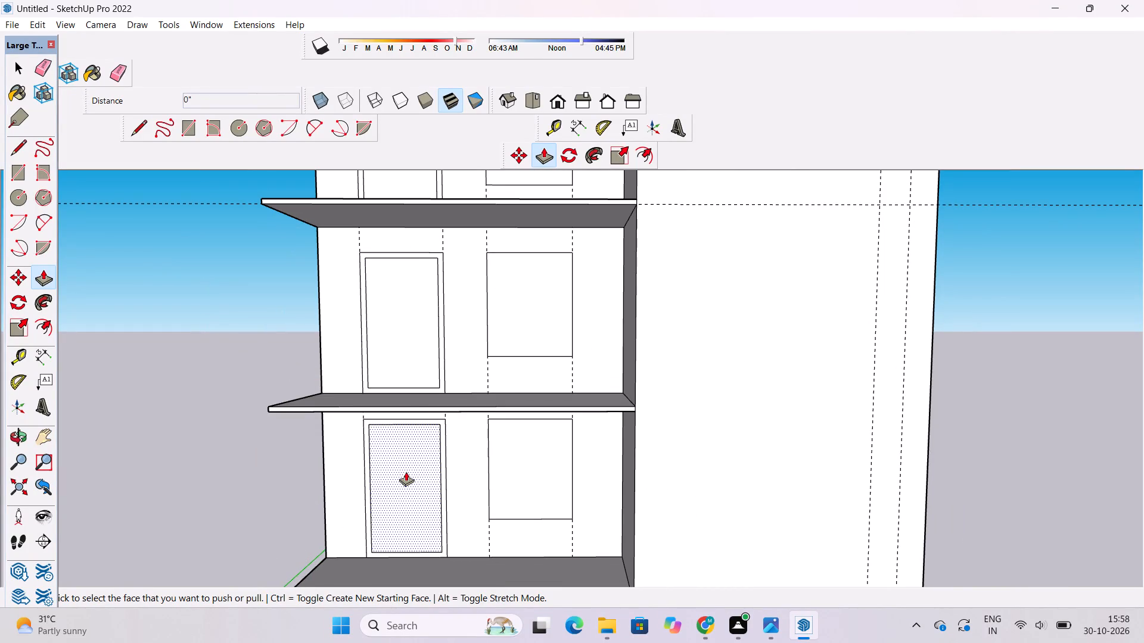
Recess the inner panel of the lowest door, inside its frame, 5" into the wall.
click(406, 472)
scroll(406, 472, up, 3)
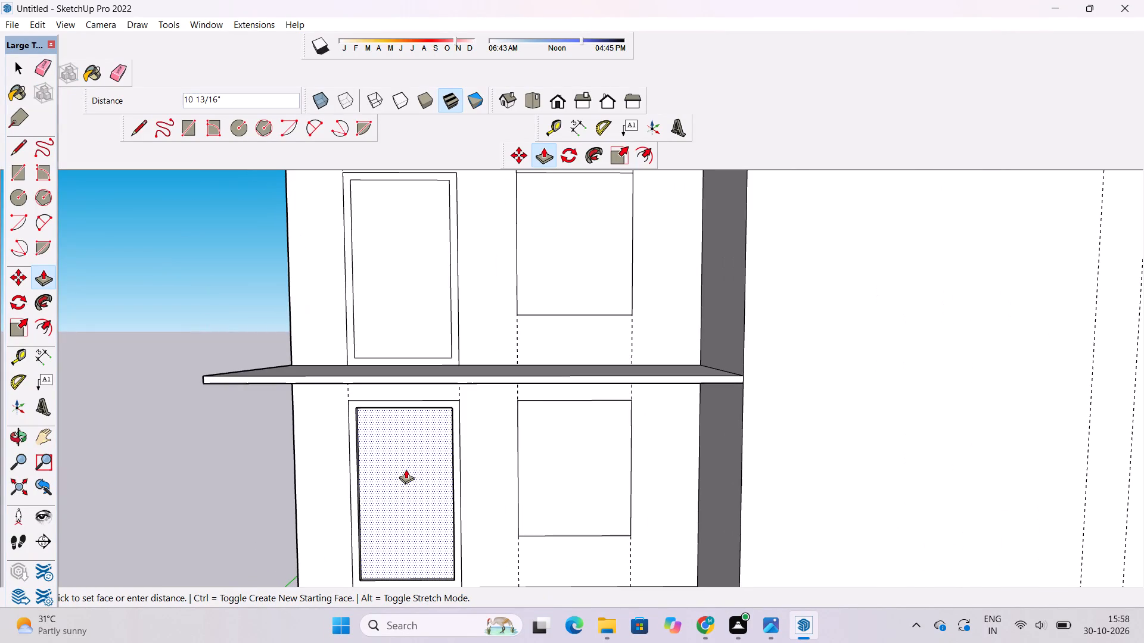
text(5")
key(Return)
Recess the inner panels of the middle-storey and top-storey doors to match the lowest door's 5" depth.
click(432, 321)
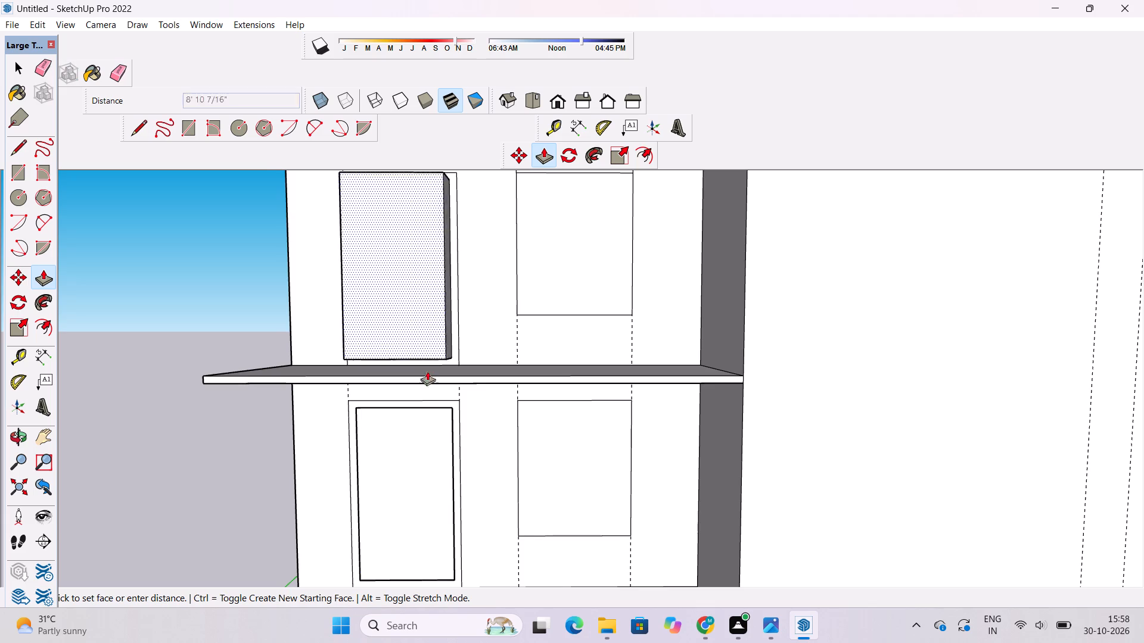
click(420, 470)
scroll(339, 566, down, 8)
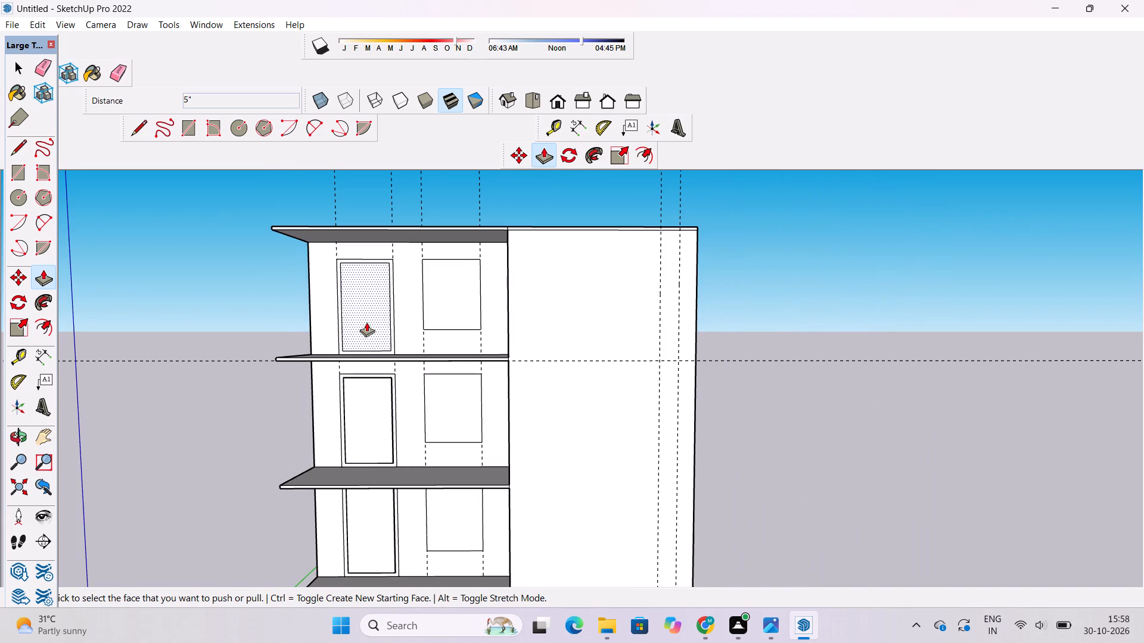
click(366, 309)
click(381, 418)
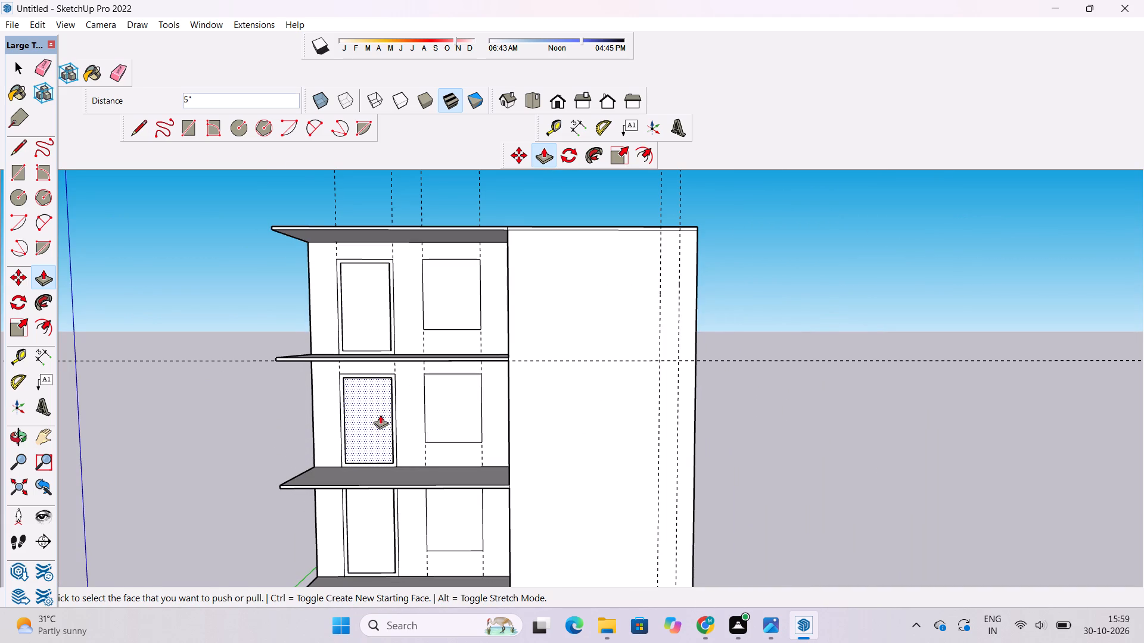
Examine the recessed doors and neighbouring window outlines on the top two storeys.
key(o)
shift+scroll(375, 347, up, 4)
shift+click(375, 345)
shift+scroll(376, 347, down, 4)
shift+scroll(390, 369, up, 3)
shift+drag(395, 370, 400, 381)
key(space)
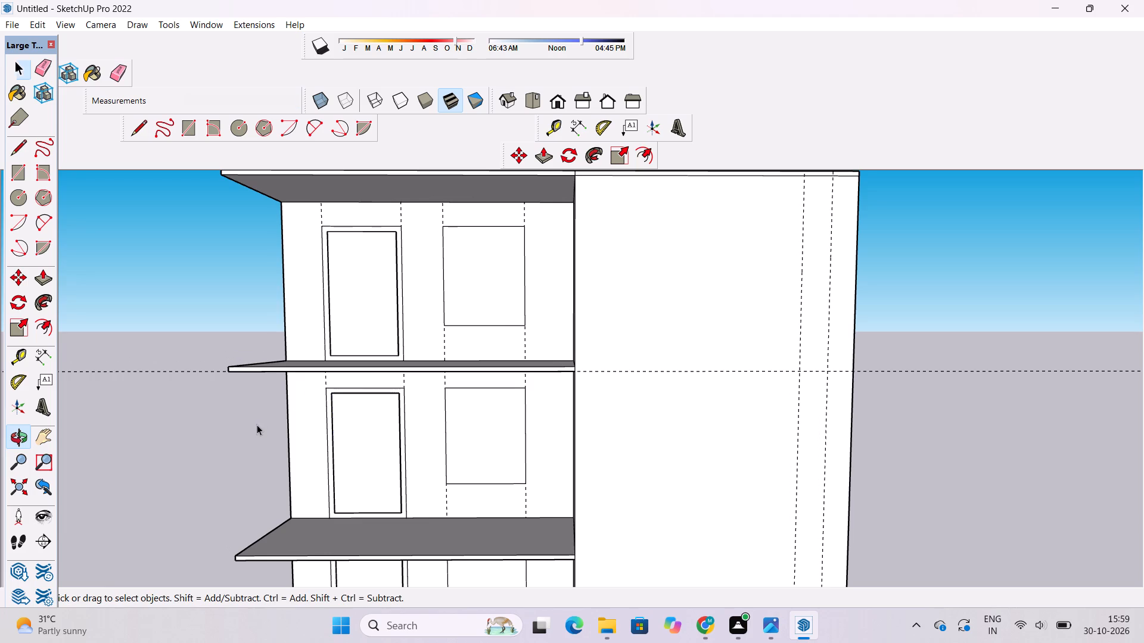
key(o)
shift+drag(394, 381, 364, 410)
shift+scroll(449, 317, up, 1)
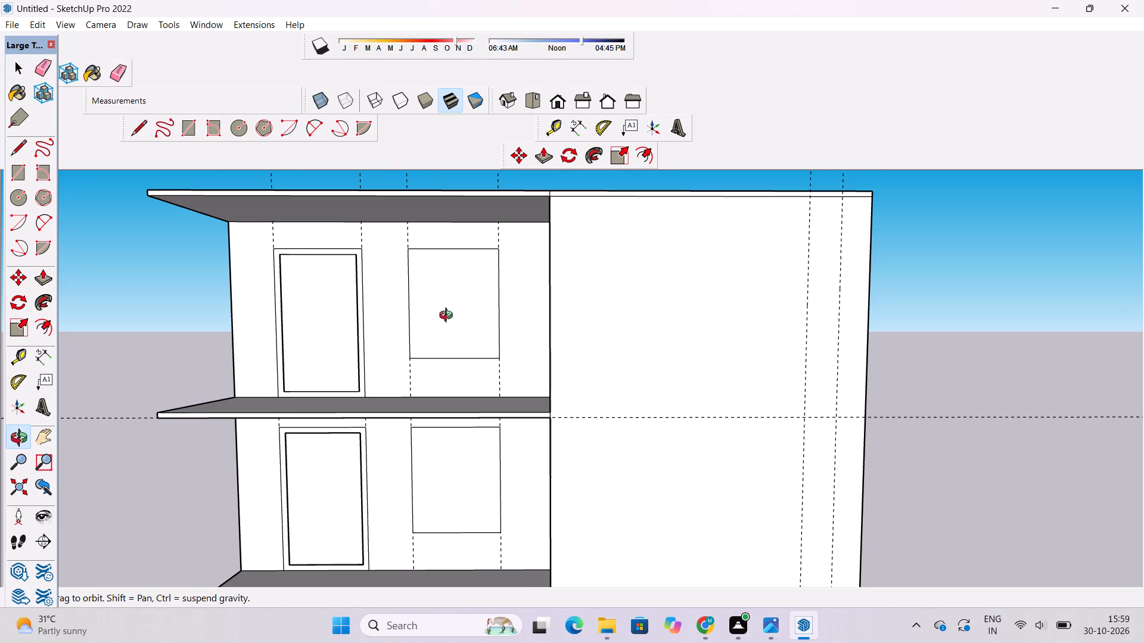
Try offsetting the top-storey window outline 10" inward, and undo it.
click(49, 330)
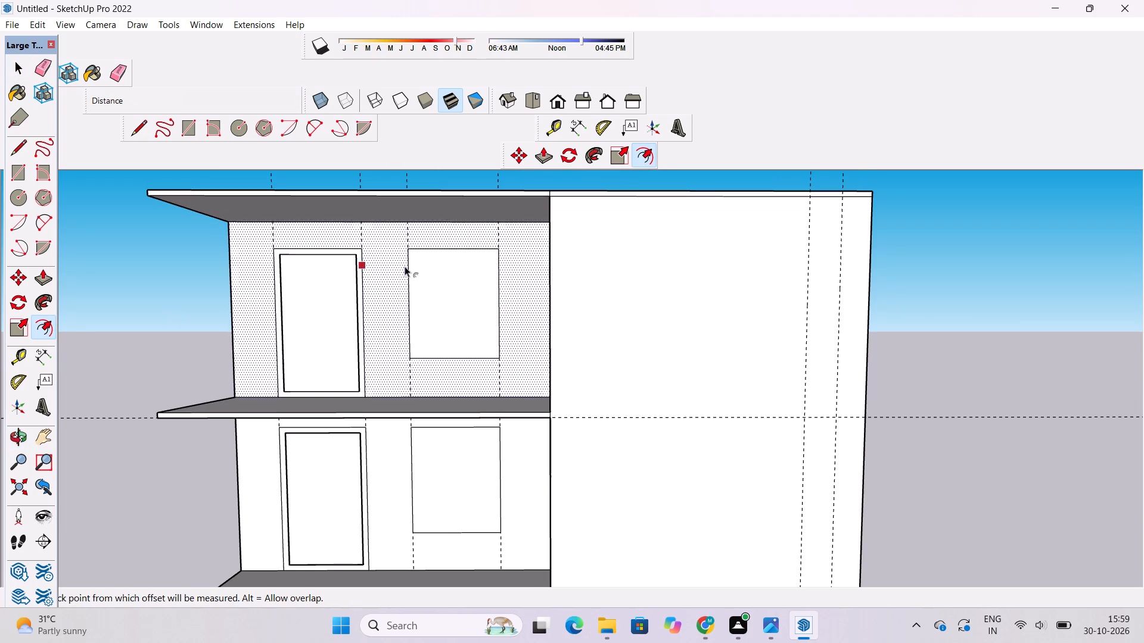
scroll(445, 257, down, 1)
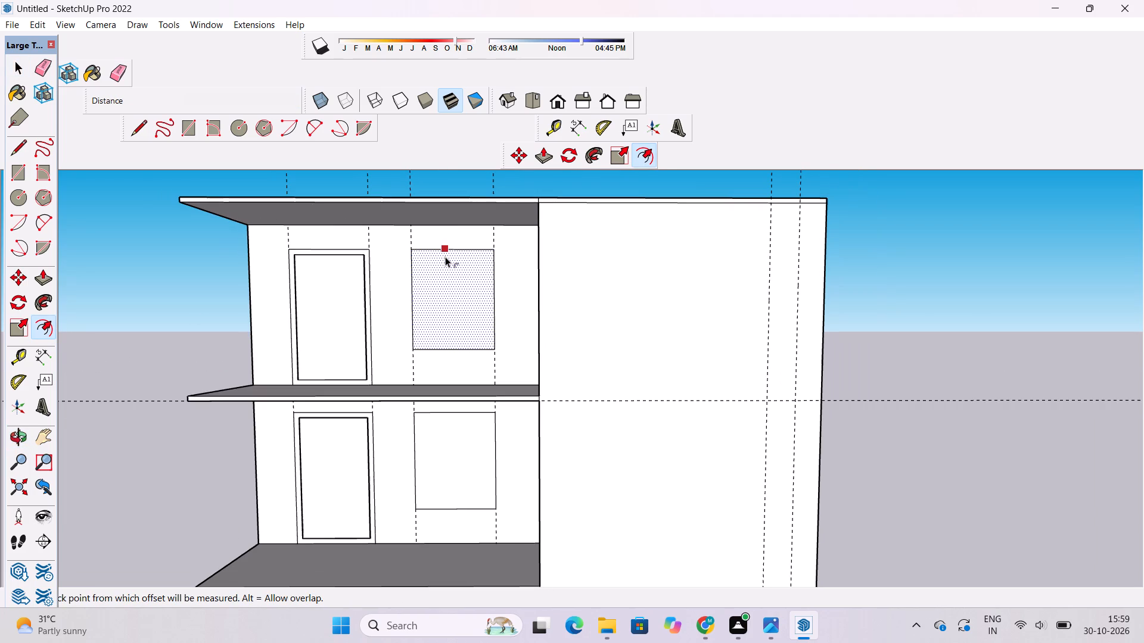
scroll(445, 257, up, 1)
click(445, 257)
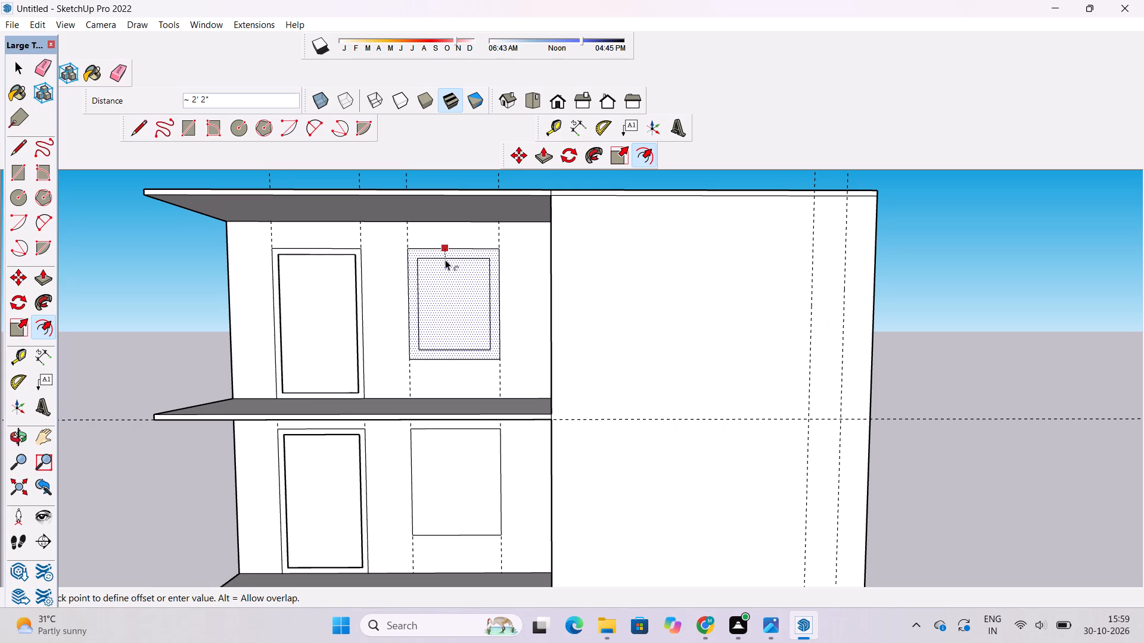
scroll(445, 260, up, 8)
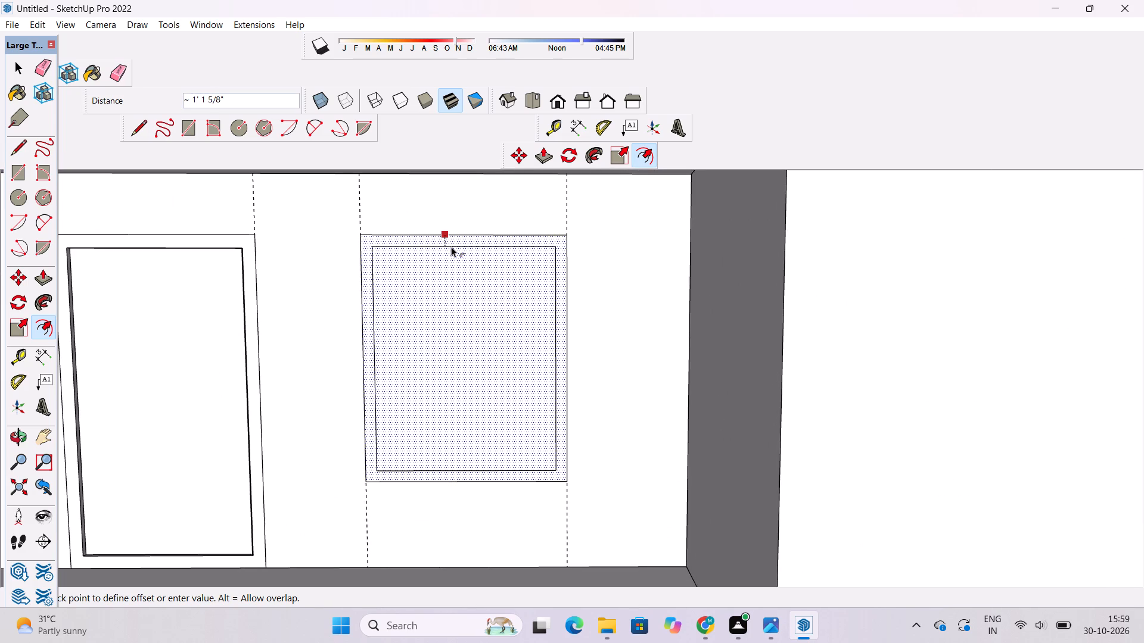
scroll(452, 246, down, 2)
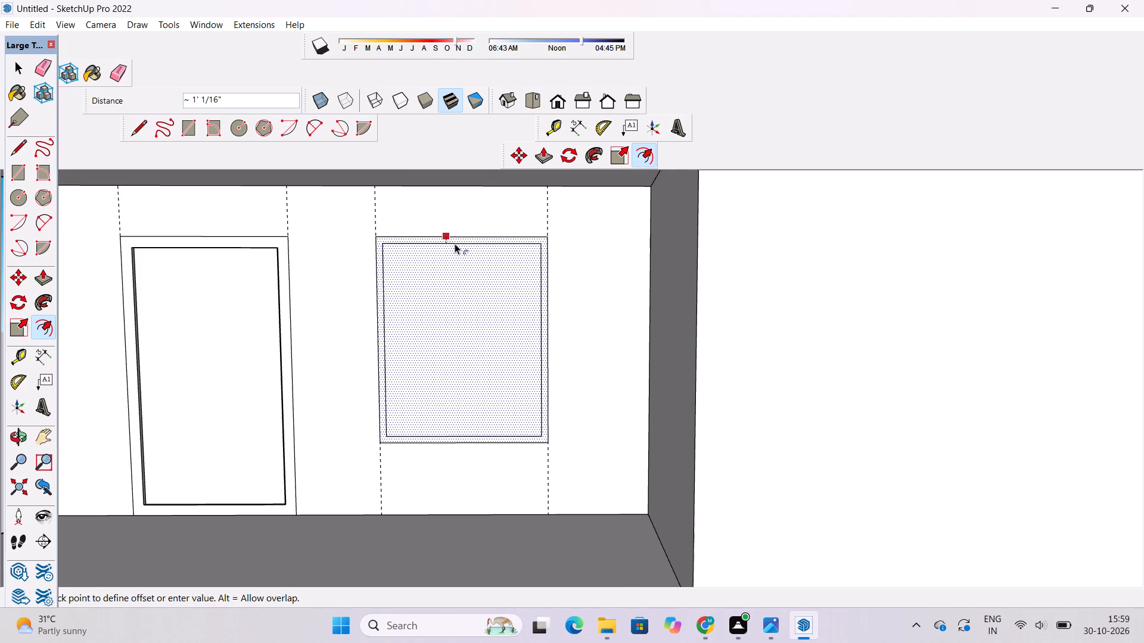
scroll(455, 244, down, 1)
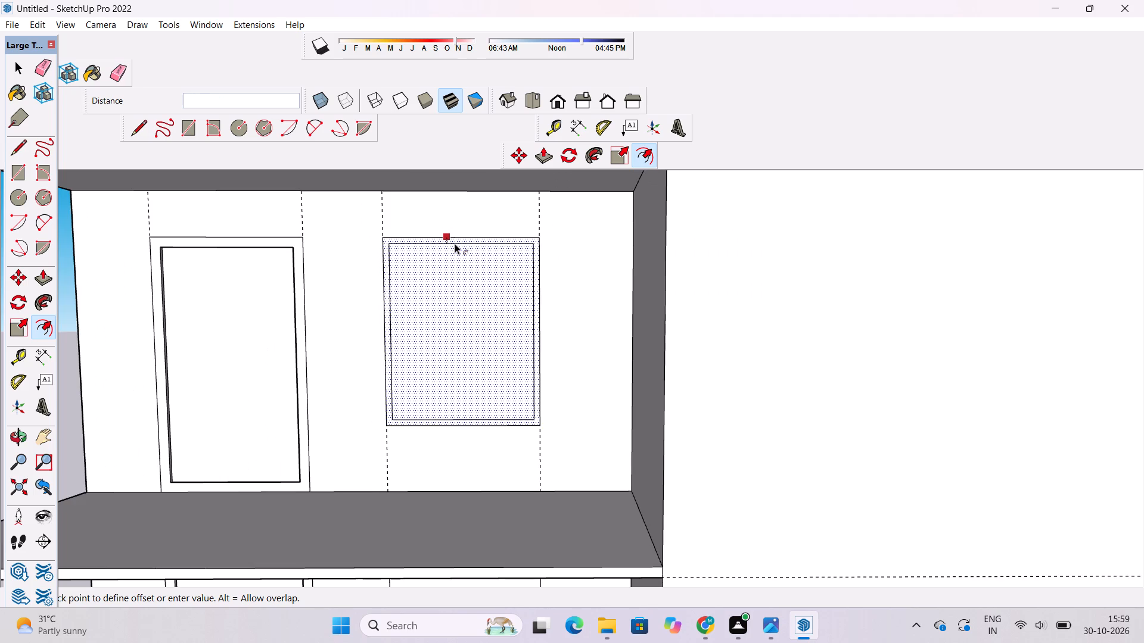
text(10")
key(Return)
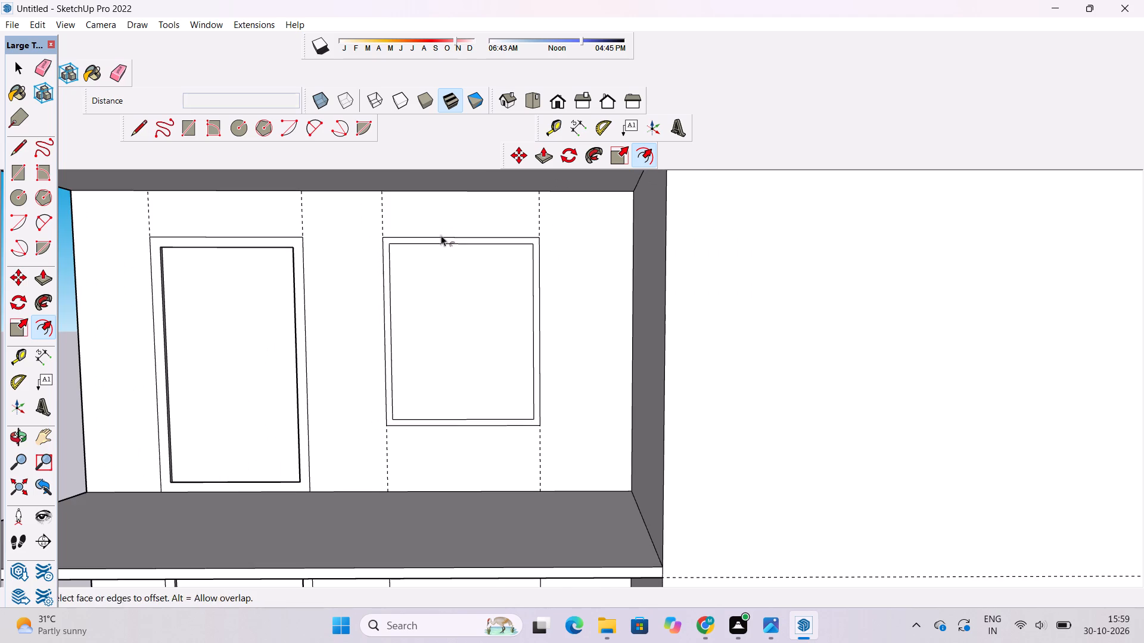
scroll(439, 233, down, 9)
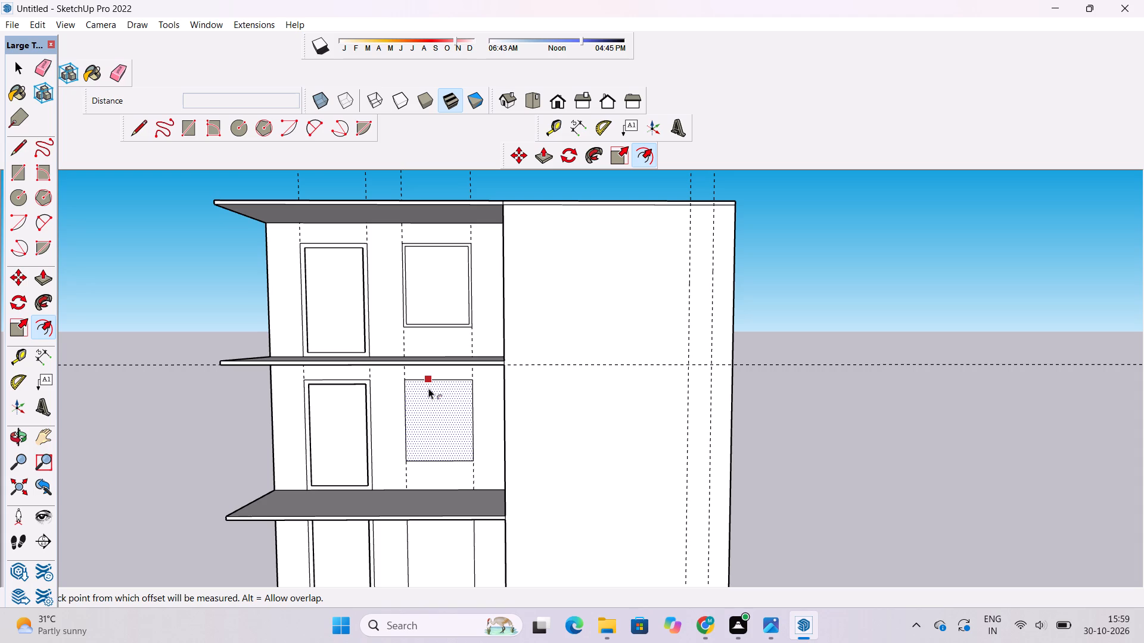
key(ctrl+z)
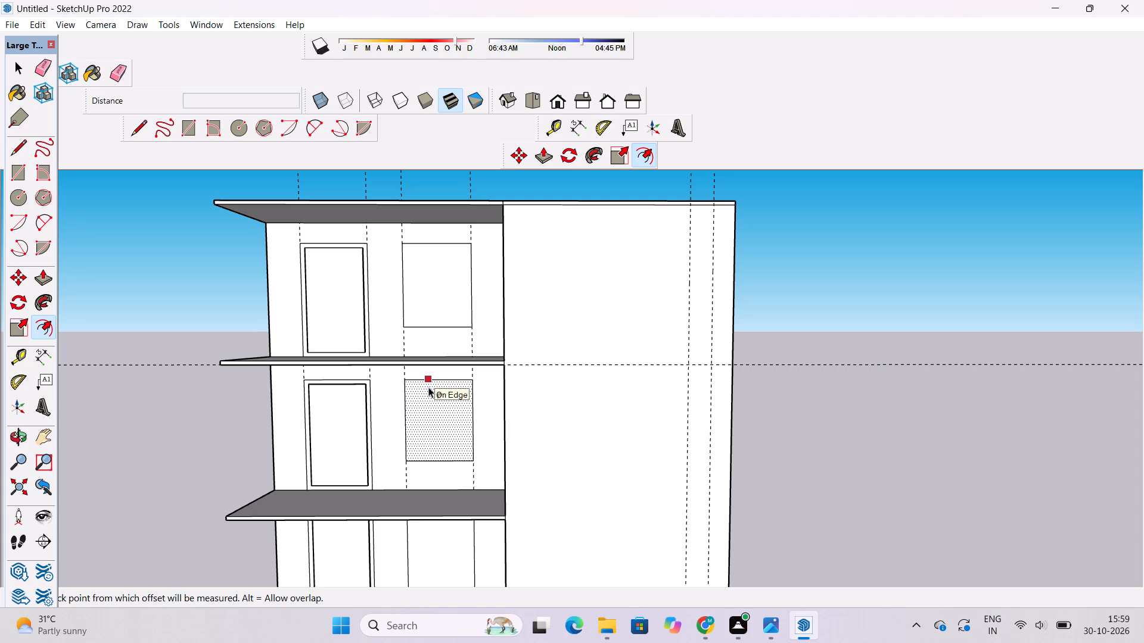
Recess the top-storey window face 6" into the wall with Push/Pull.
key(space)
scroll(431, 299, up, 4)
click(430, 297)
key(p)
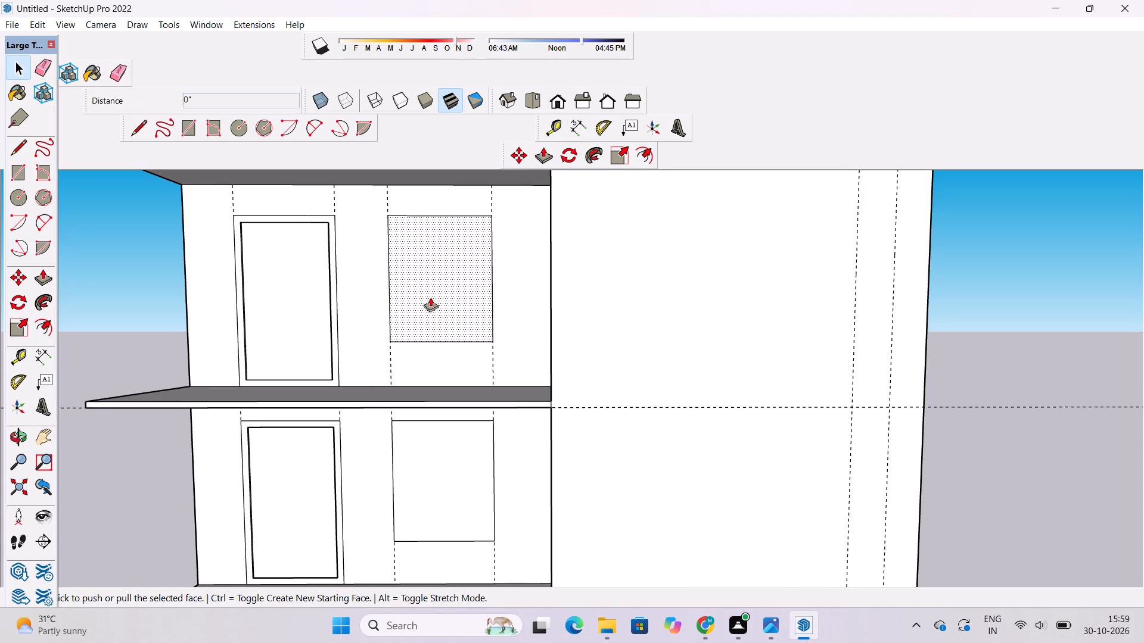
click(430, 297)
scroll(430, 297, up, 3)
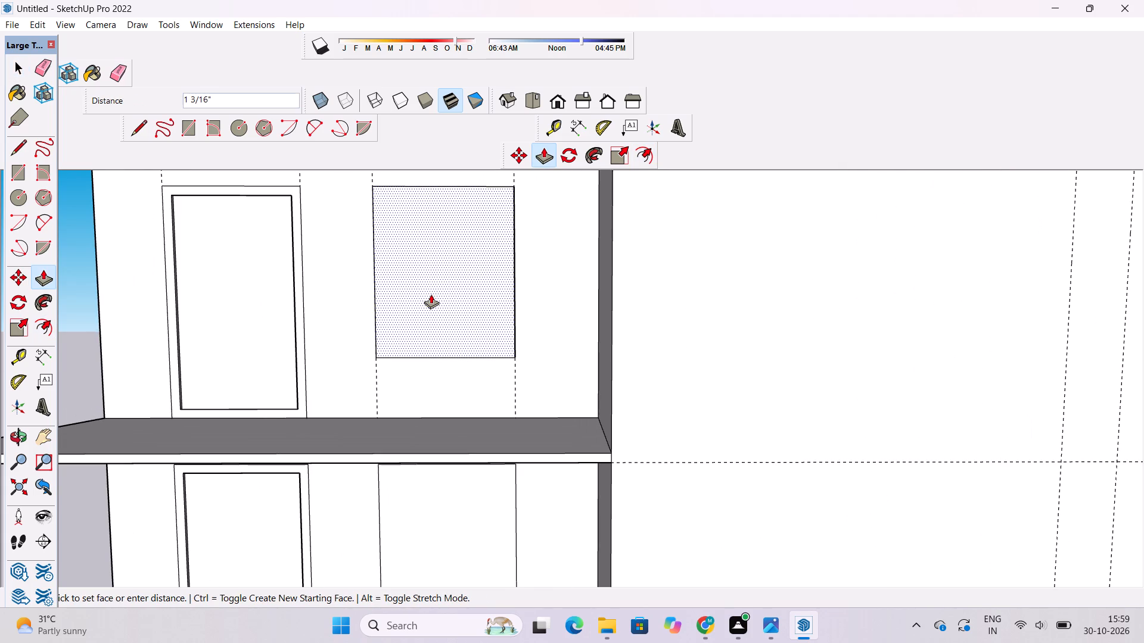
scroll(431, 294, up, 2)
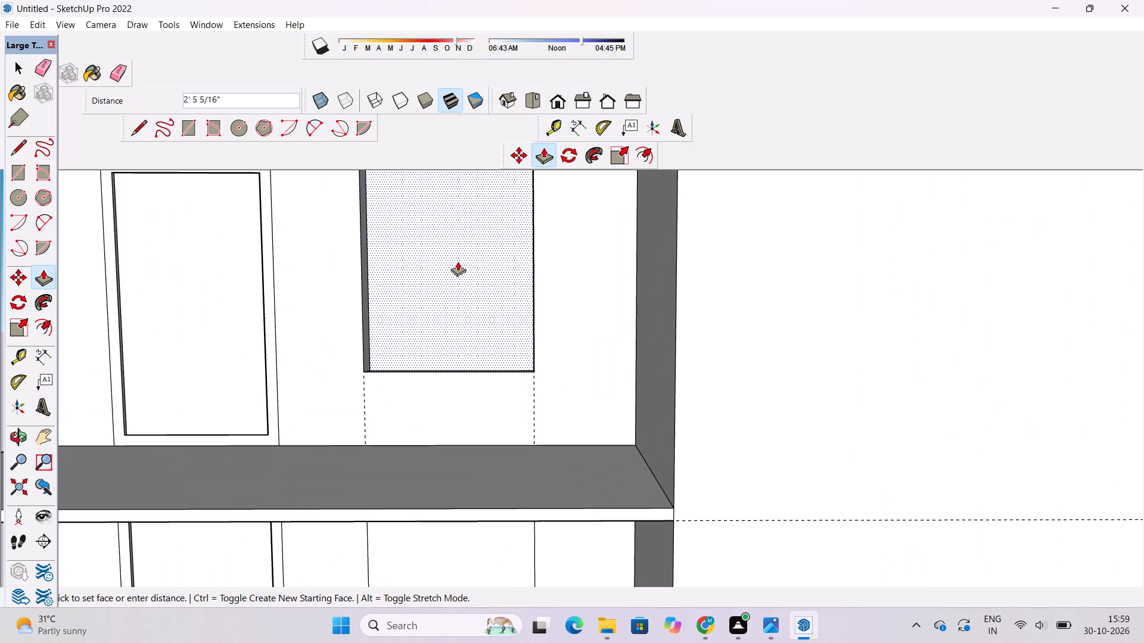
key(6)
key(shift+quotedbl)
key(Return)
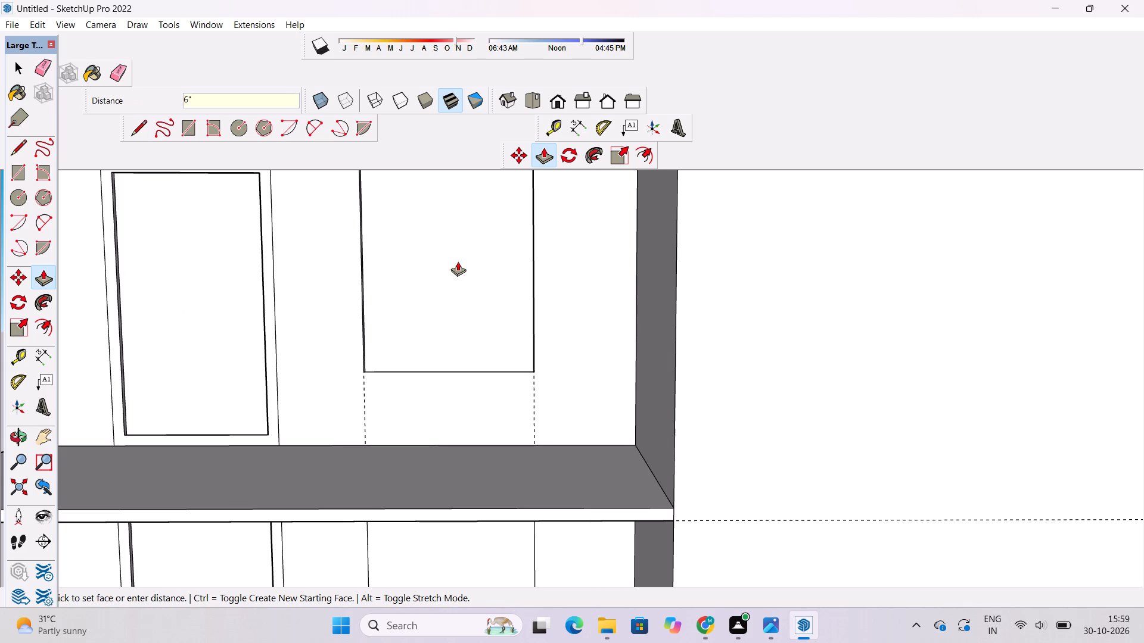
Recess the middle-storey and lowest window faces to match the top window's 6" depth.
scroll(436, 269, down, 7)
scroll(436, 430, up, 5)
click(437, 429)
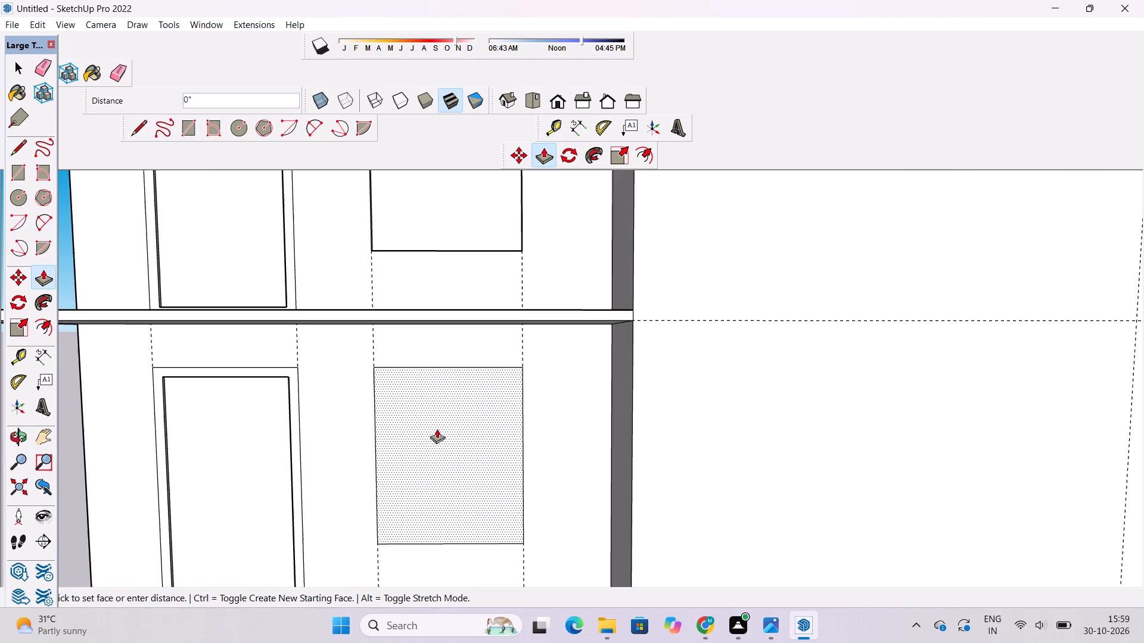
click(445, 222)
scroll(363, 273, down, 11)
scroll(398, 428, up, 4)
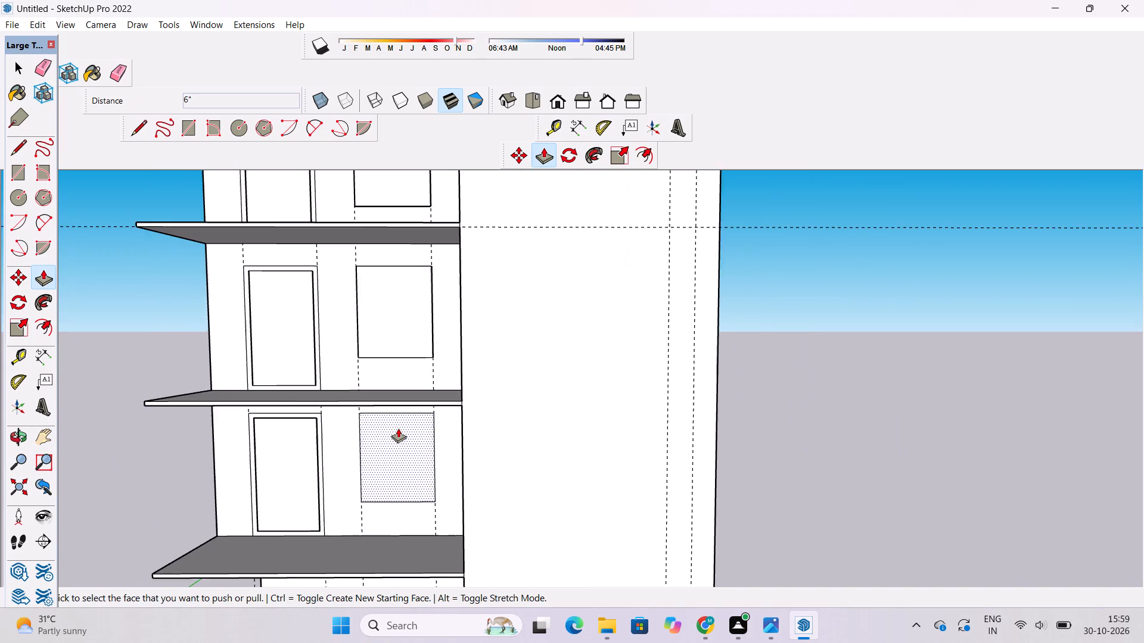
click(398, 428)
click(402, 324)
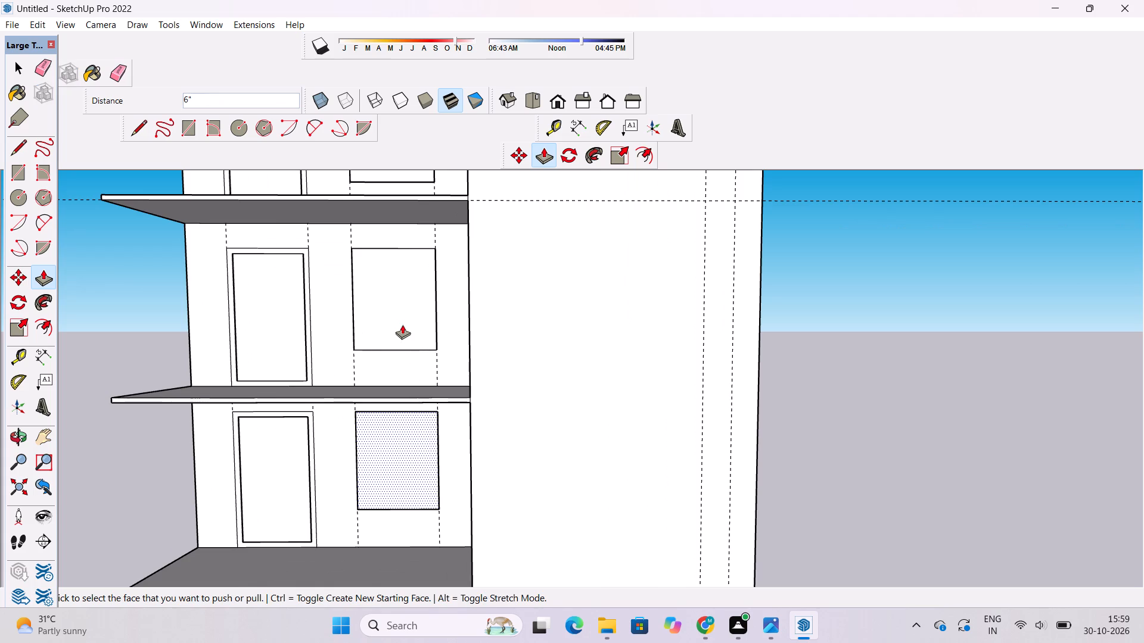
Examine the recessed windows and doors from several angles, closing in on the middle storey.
key(space)
text(o)
shift+drag(372, 398, 470, 377)
drag(486, 387, 594, 442)
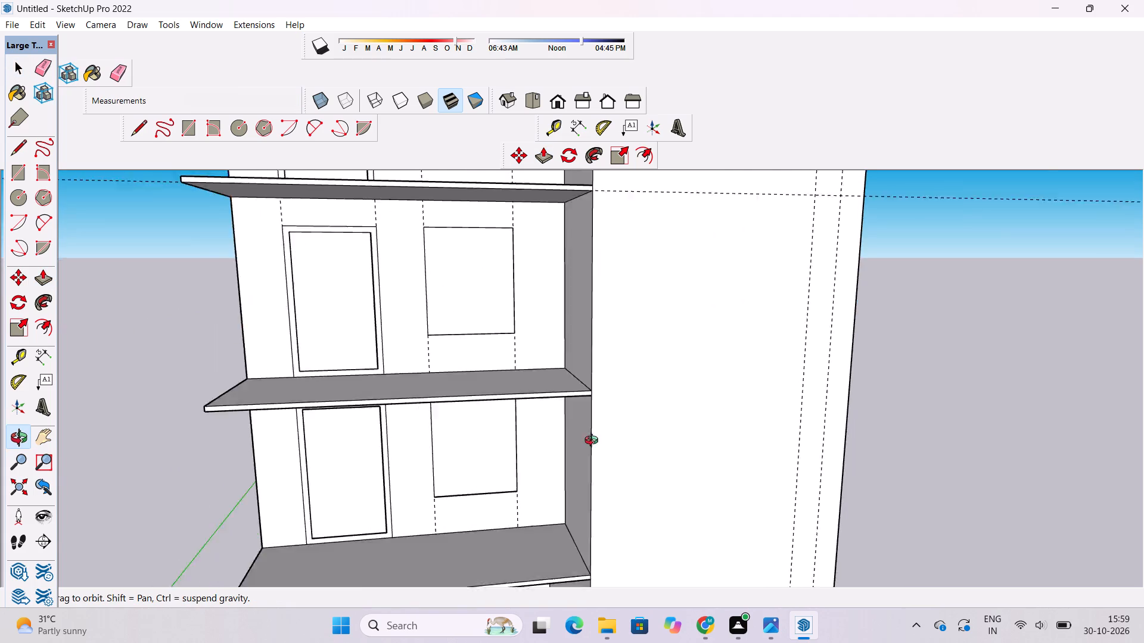
drag(594, 442, 742, 398)
scroll(503, 257, up, 4)
shift+drag(505, 261, 527, 301)
drag(555, 342, 352, 359)
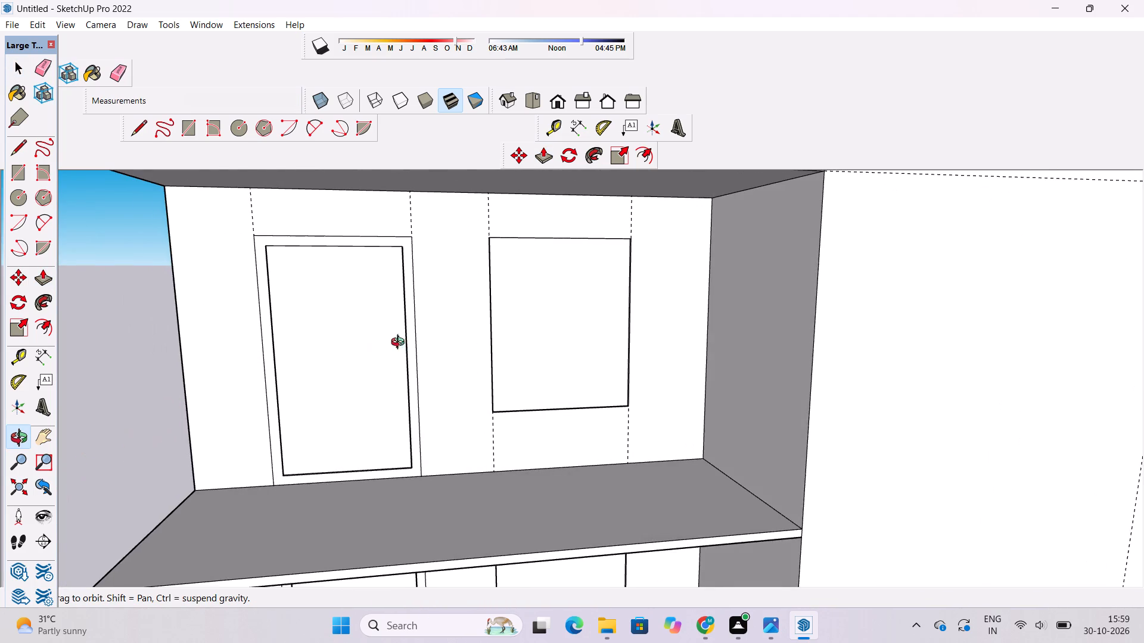
scroll(511, 311, up, 4)
shift+drag(542, 306, 534, 339)
scroll(533, 333, down, 5)
drag(558, 373, 494, 354)
scroll(548, 342, up, 3)
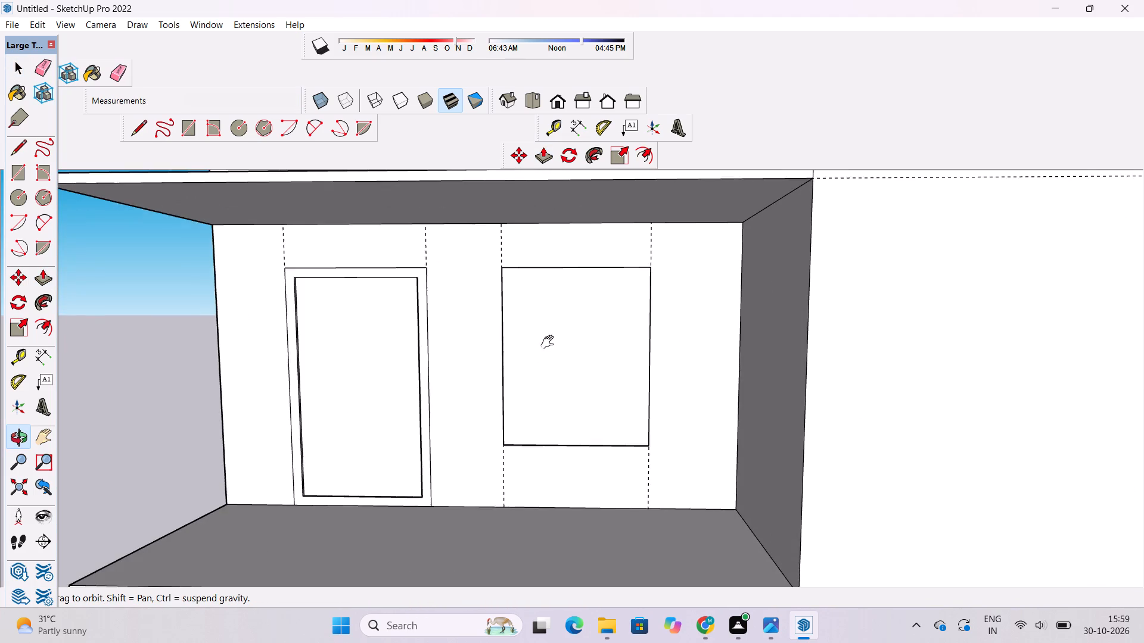
shift+drag(550, 342, 542, 342)
Offset a 1' frame inside the recessed window face on the middle storey.
text(of)
scroll(554, 276, up, 4)
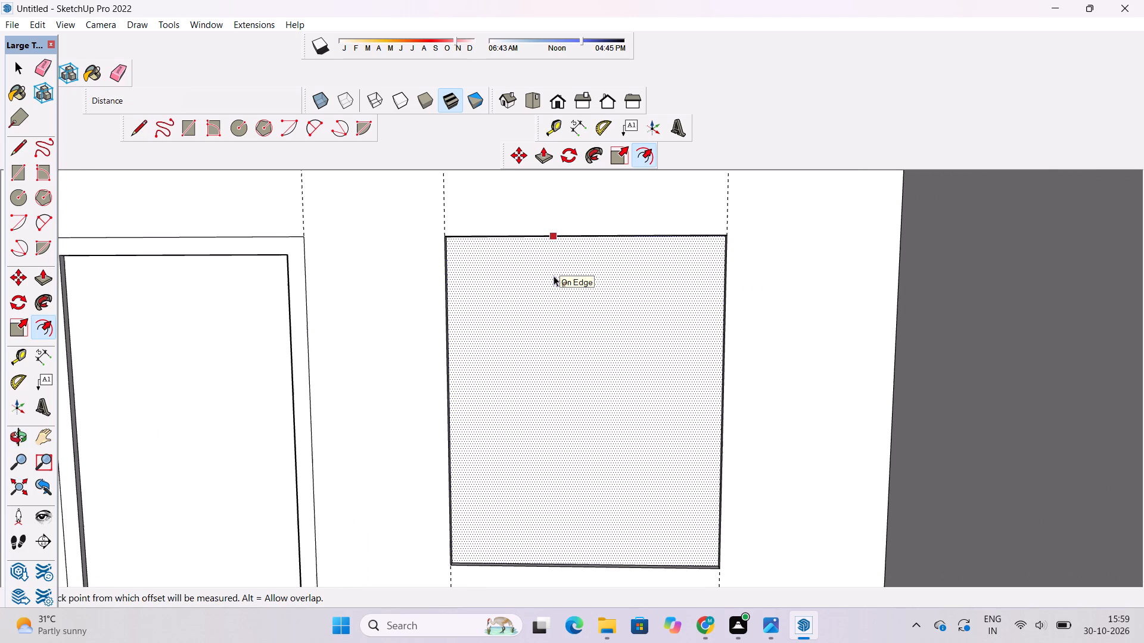
click(554, 276)
scroll(529, 276, down, 7)
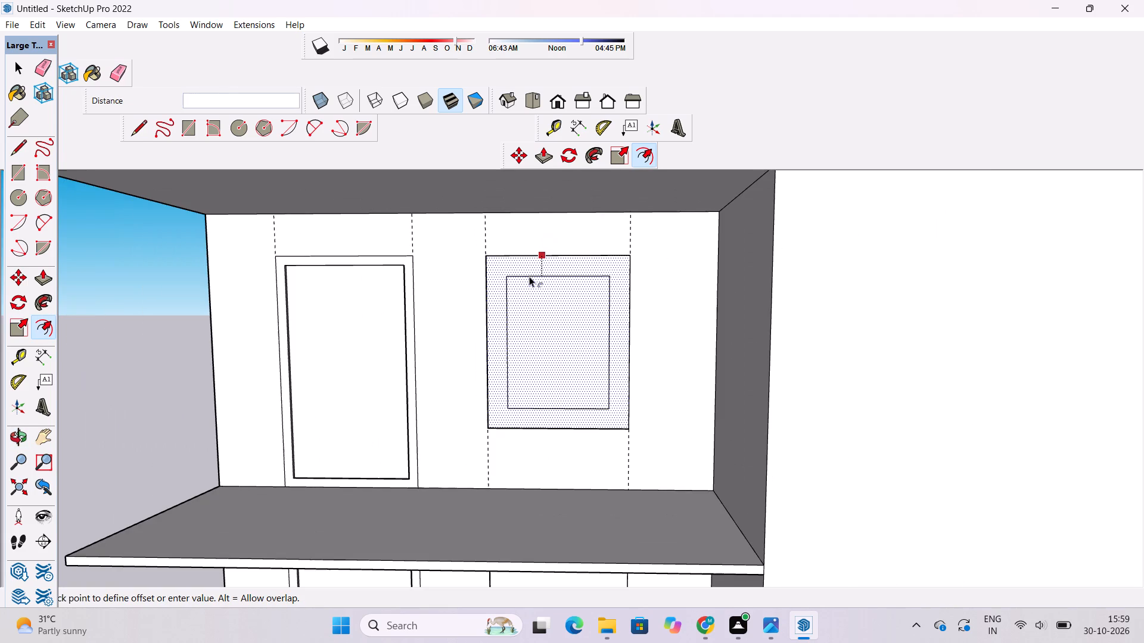
scroll(536, 266, up, 3)
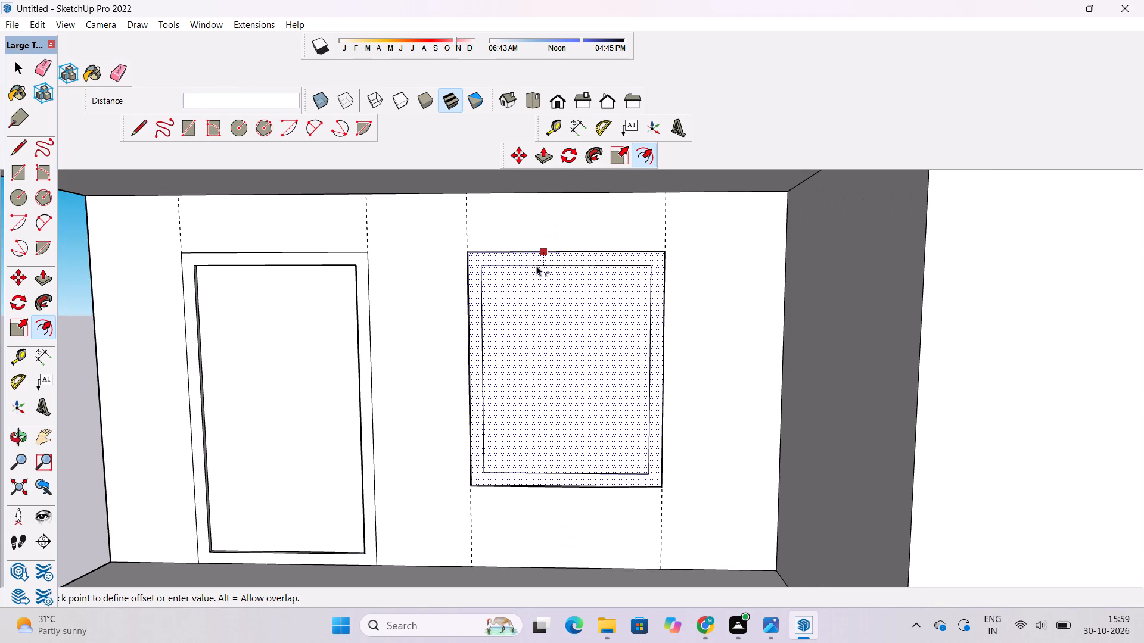
scroll(536, 266, down, 2)
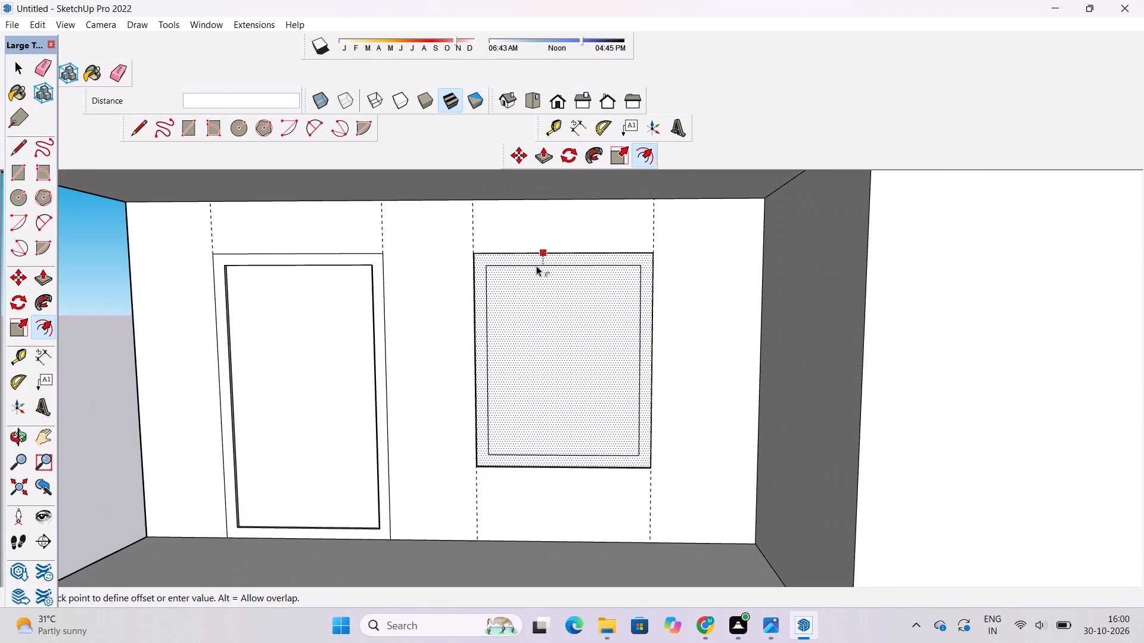
scroll(536, 264, up, 2)
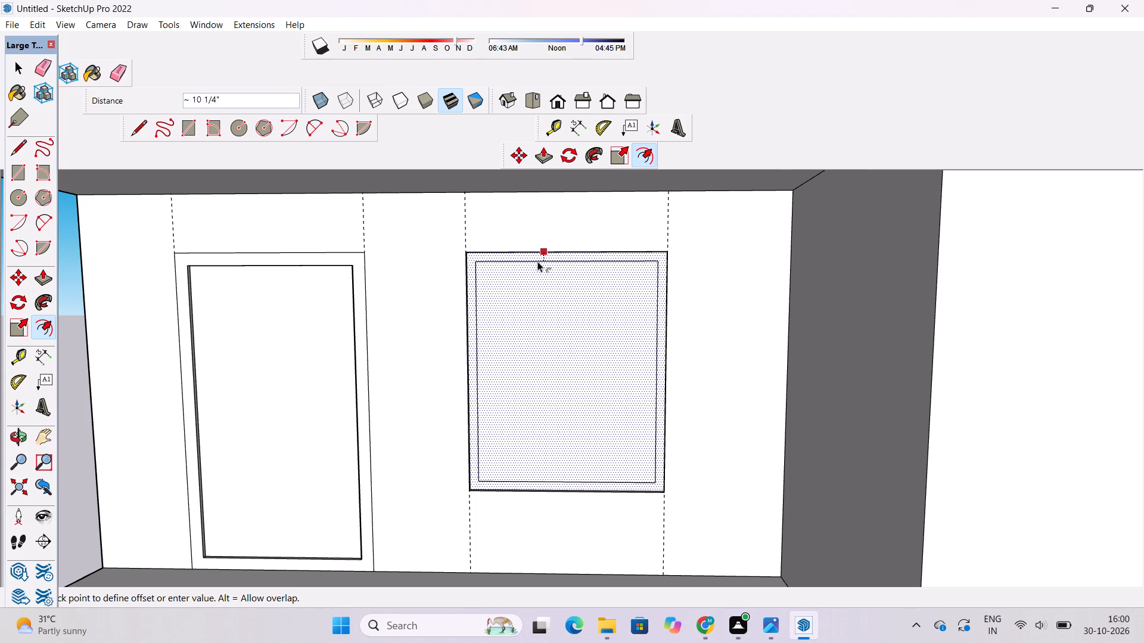
text(1')
key(Return)
Offset matching 1' frames inside the recessed window faces on the top storey and the lowest storey.
scroll(537, 347, down, 4)
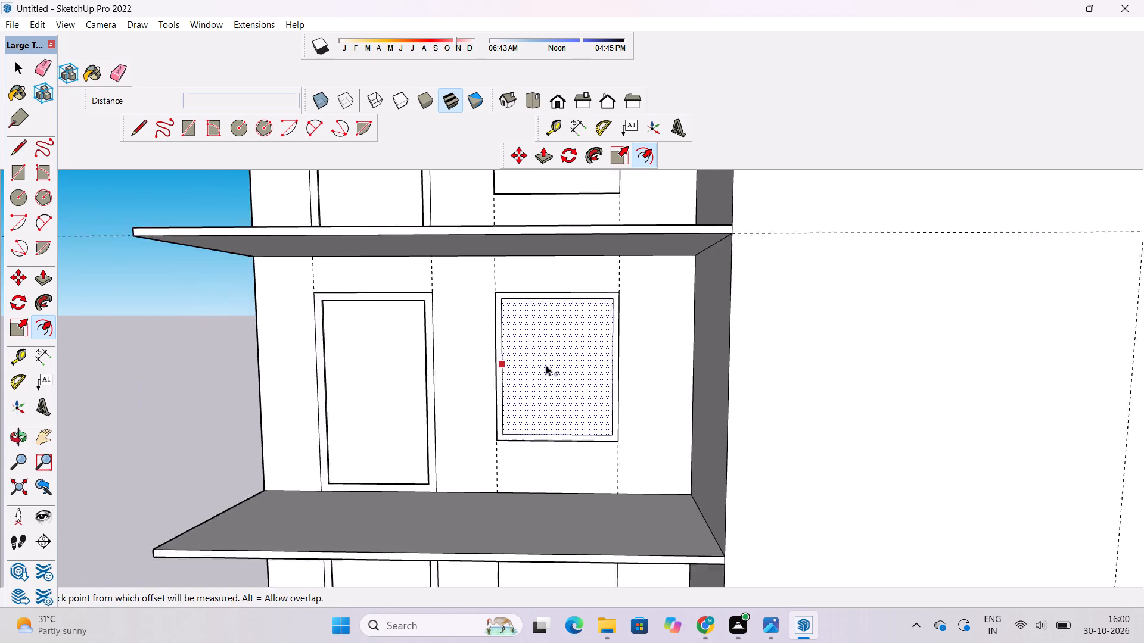
scroll(546, 365, down, 8)
scroll(540, 217, up, 8)
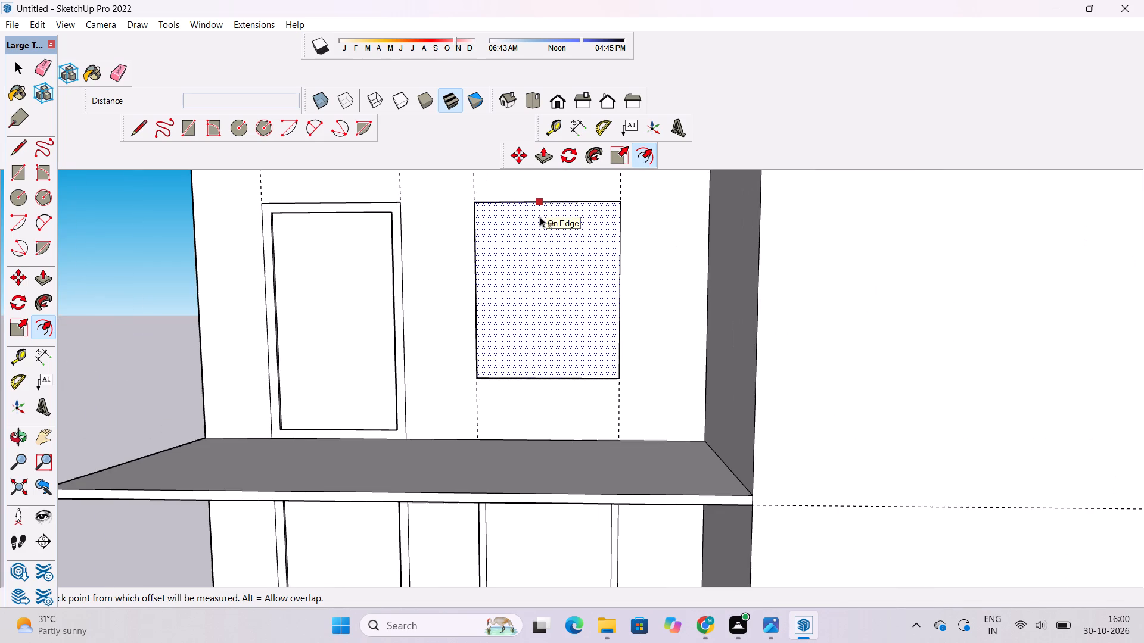
click(540, 217)
text(1')
key(Return)
scroll(437, 280, down, 10)
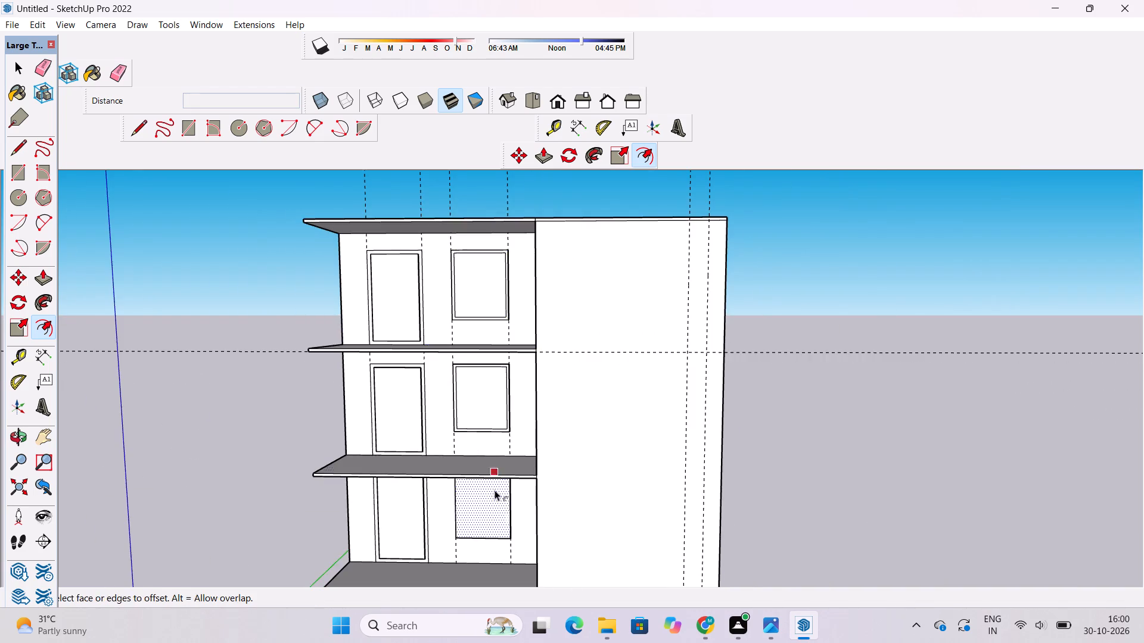
scroll(490, 516, up, 10)
click(479, 510)
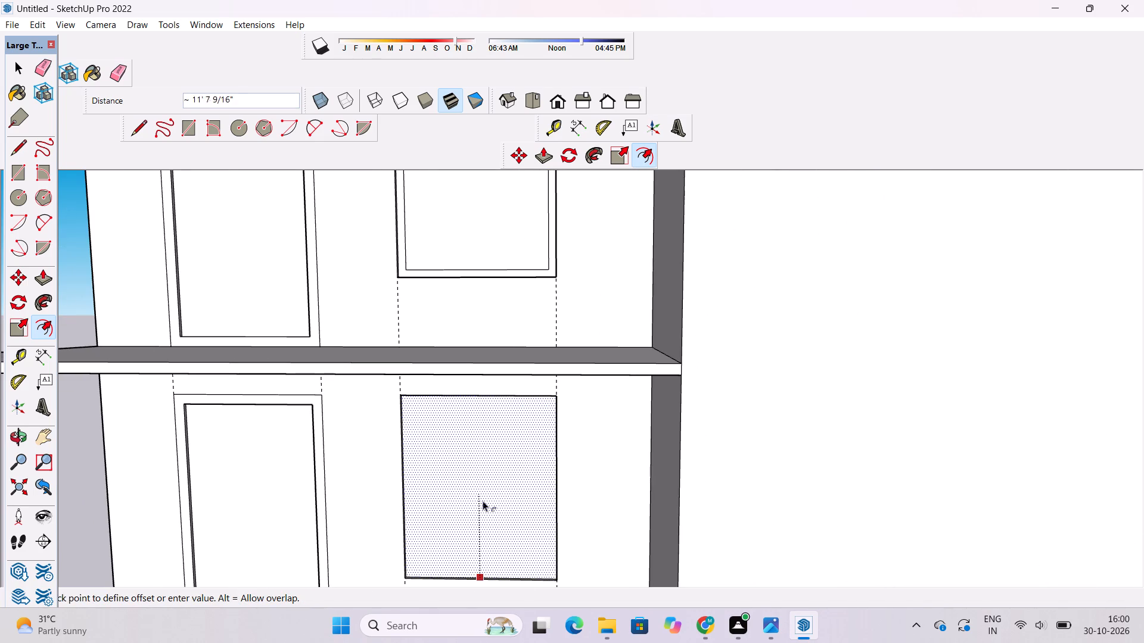
text(1')
key(Return)
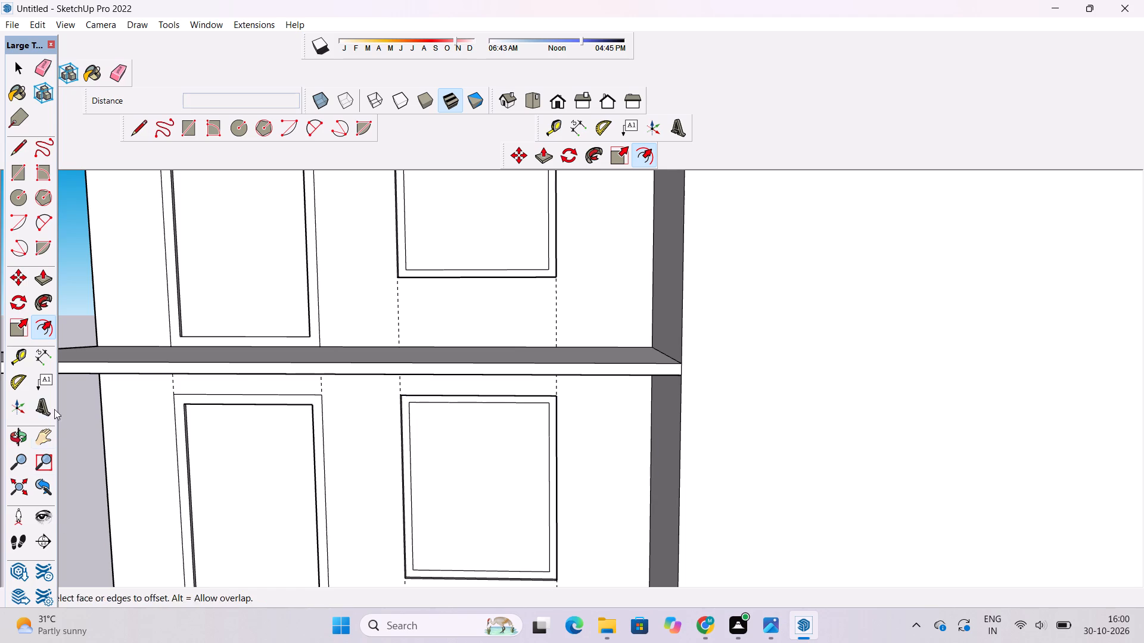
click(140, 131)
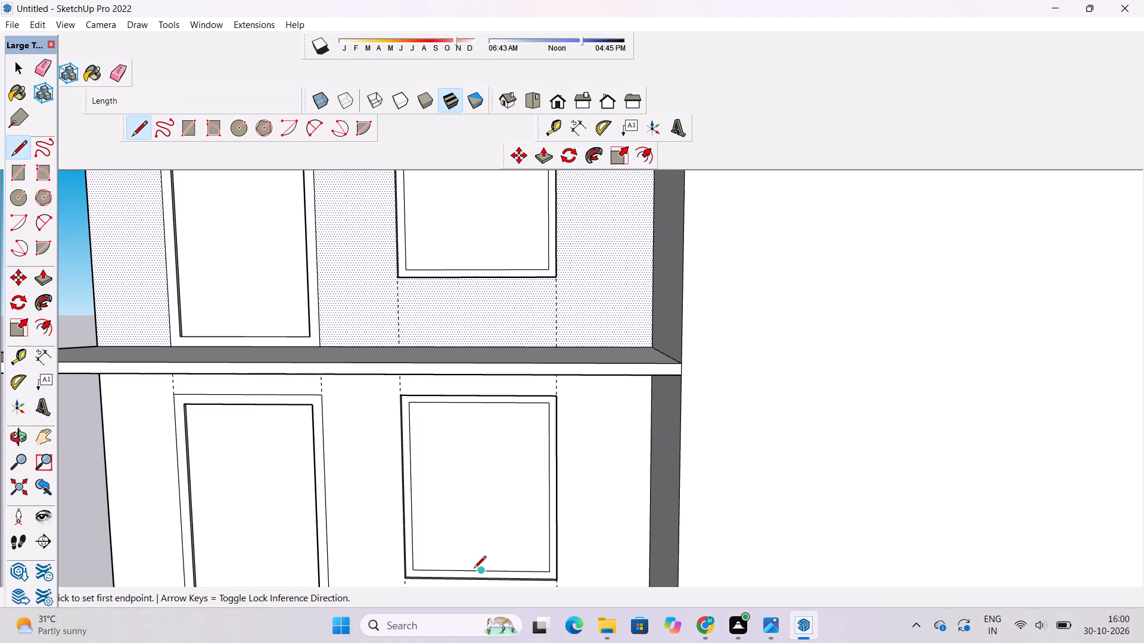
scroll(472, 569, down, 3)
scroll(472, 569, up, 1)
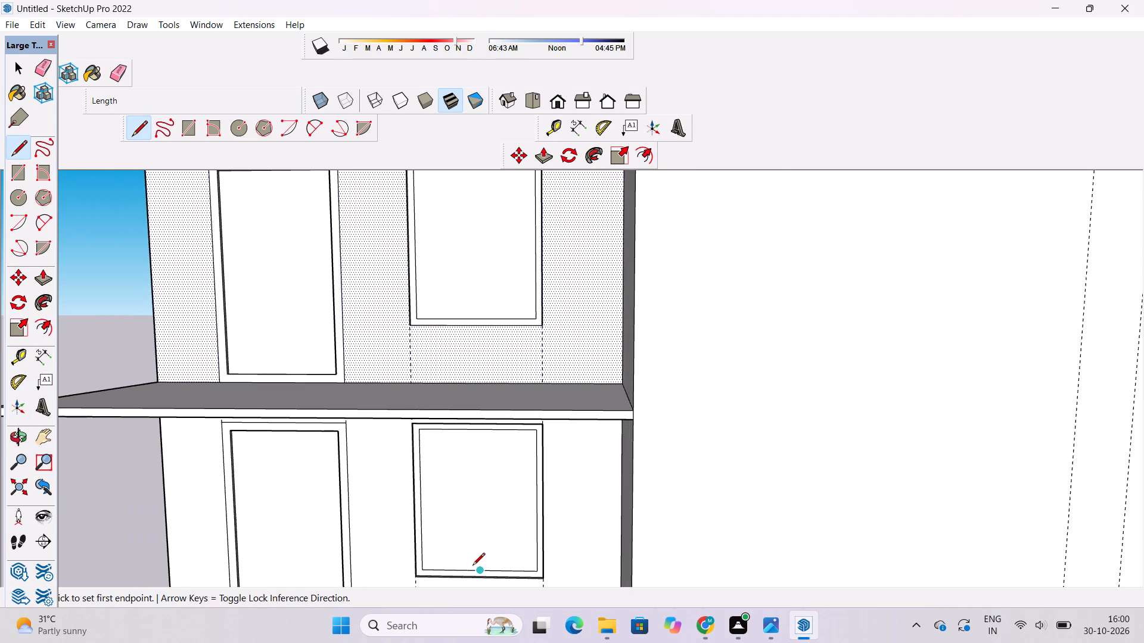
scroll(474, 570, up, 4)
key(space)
Place a vertical guide through the centre of the lowest window, measured from the side edge of its inner frame.
text(t)
click(396, 466)
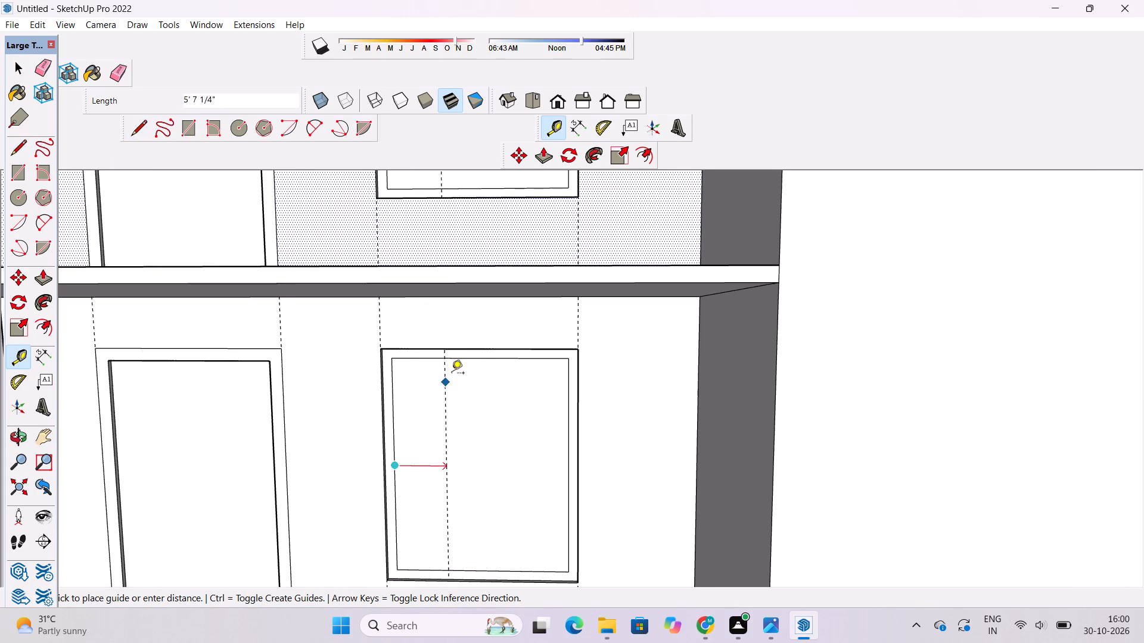
click(481, 358)
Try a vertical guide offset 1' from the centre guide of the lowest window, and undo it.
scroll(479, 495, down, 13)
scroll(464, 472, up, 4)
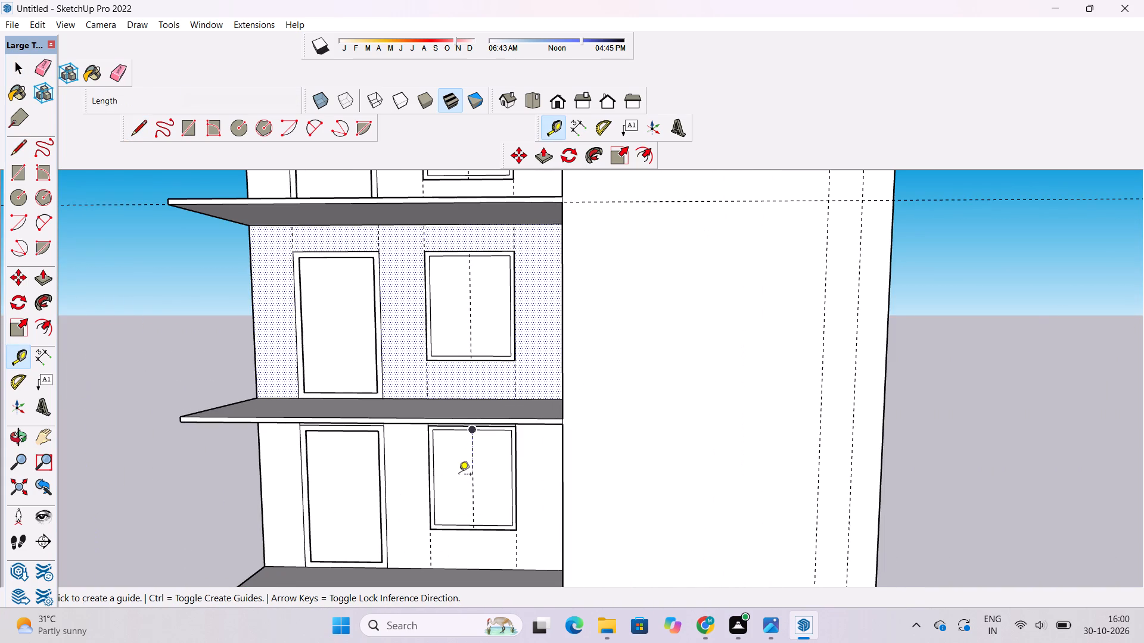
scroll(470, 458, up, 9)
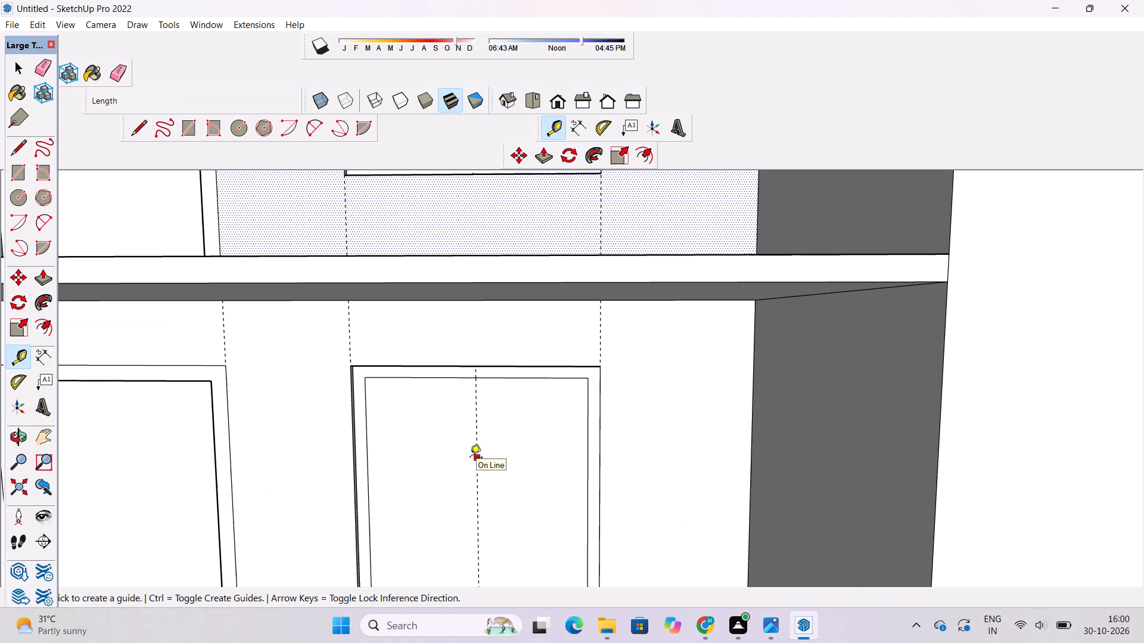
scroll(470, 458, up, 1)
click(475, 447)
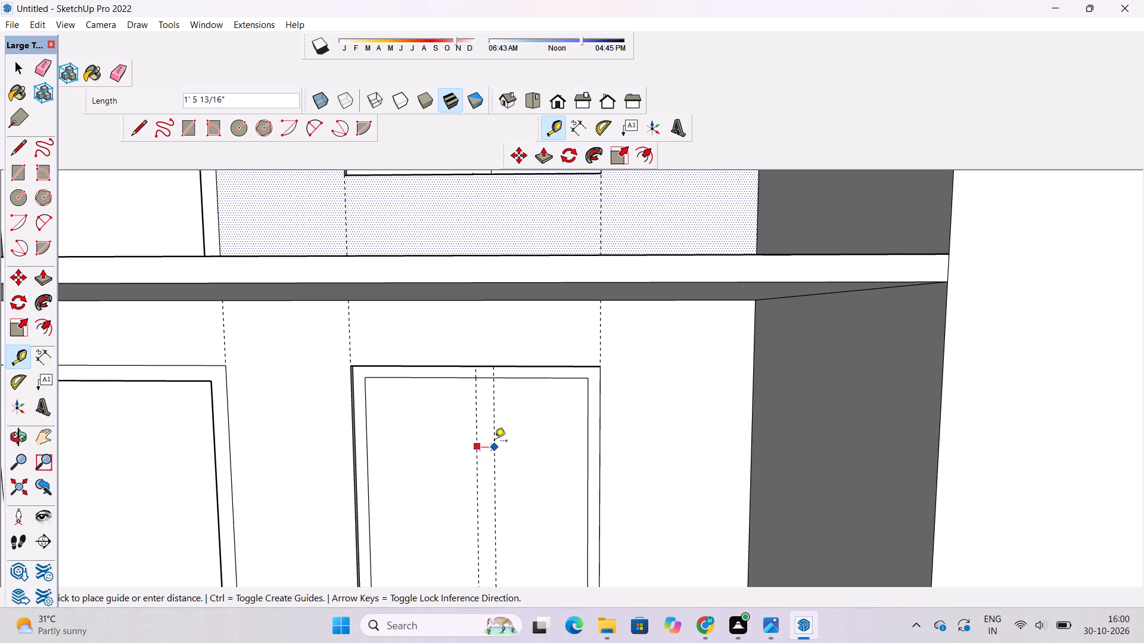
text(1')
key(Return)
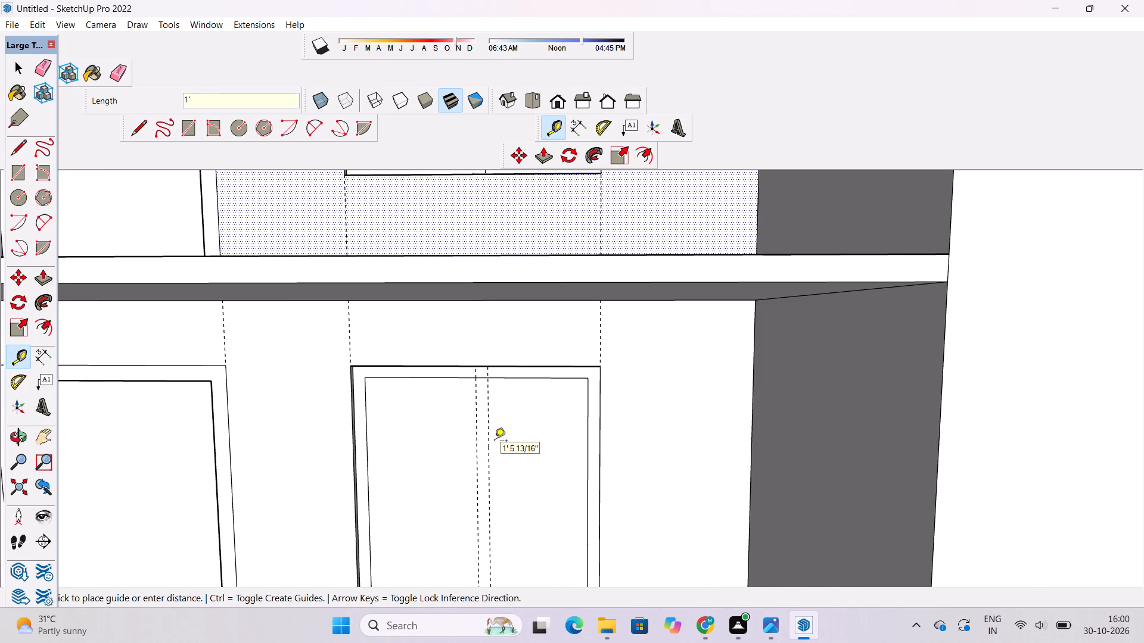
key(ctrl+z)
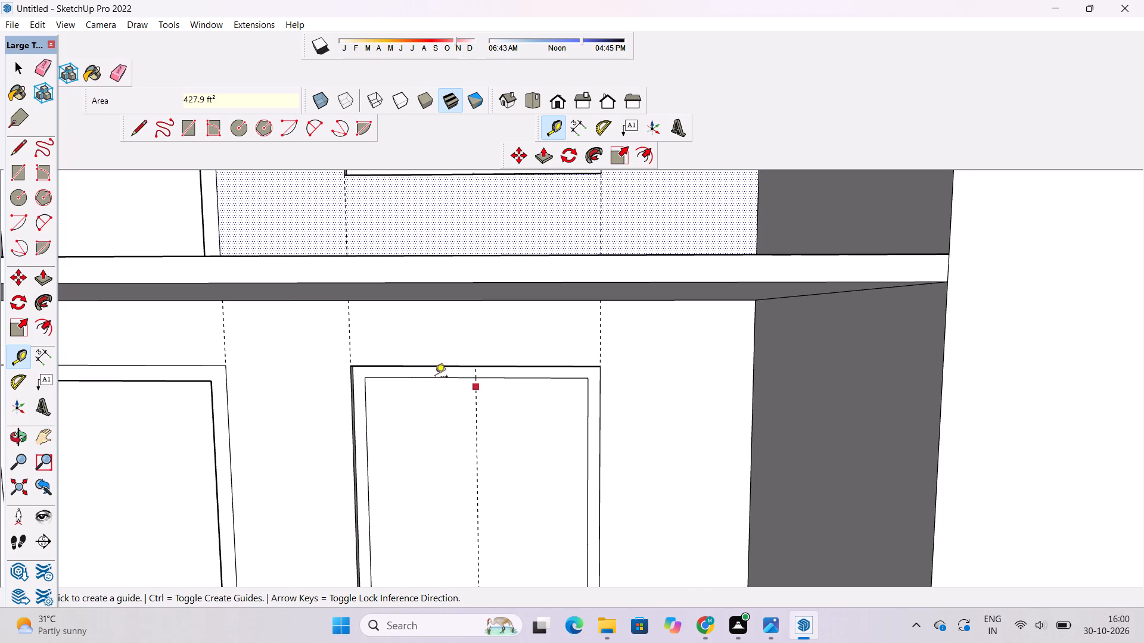
Place two vertical guides offset 6" to either side of the lowest window's centre guide.
scroll(424, 382, down, 4)
scroll(453, 433, up, 3)
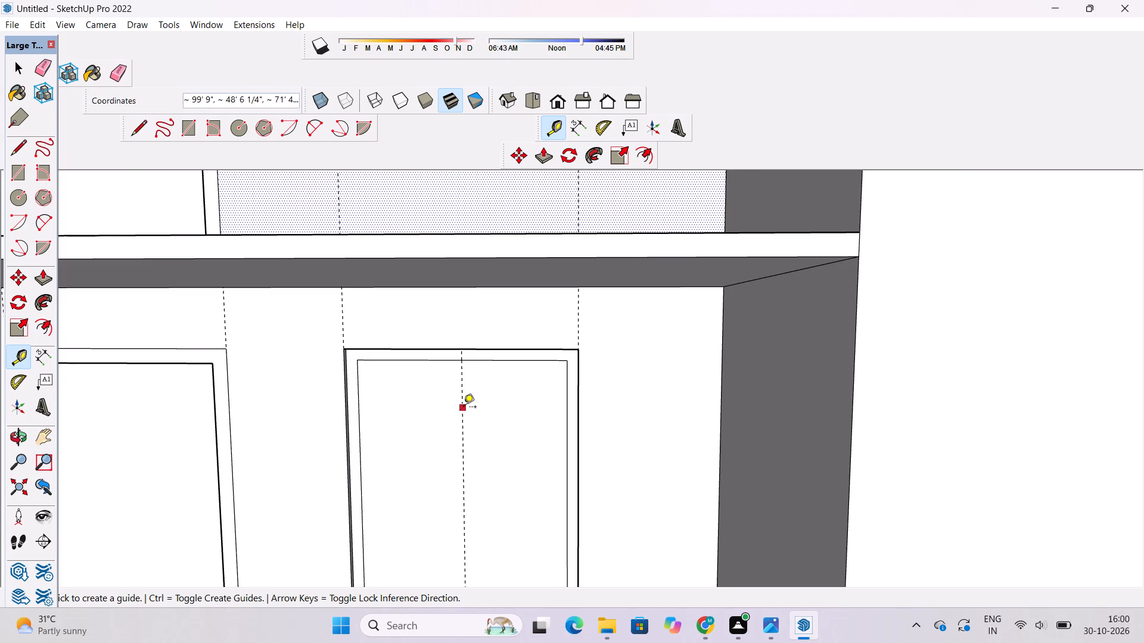
scroll(464, 408, up, 5)
click(464, 408)
text(6")
key(Return)
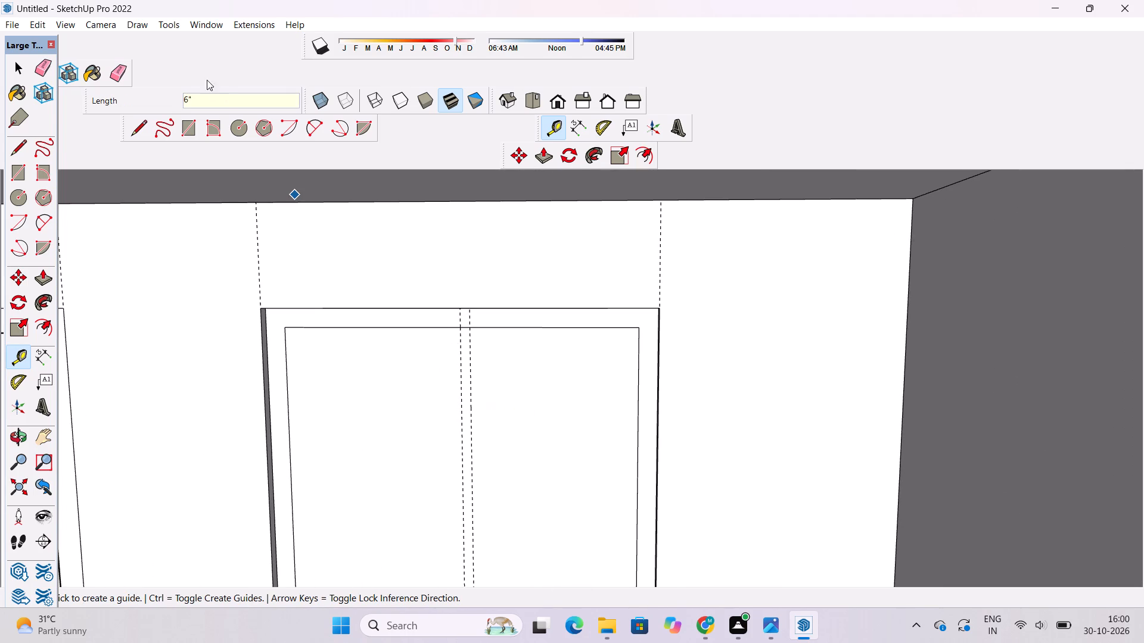
scroll(323, 371, down, 9)
scroll(374, 430, up, 5)
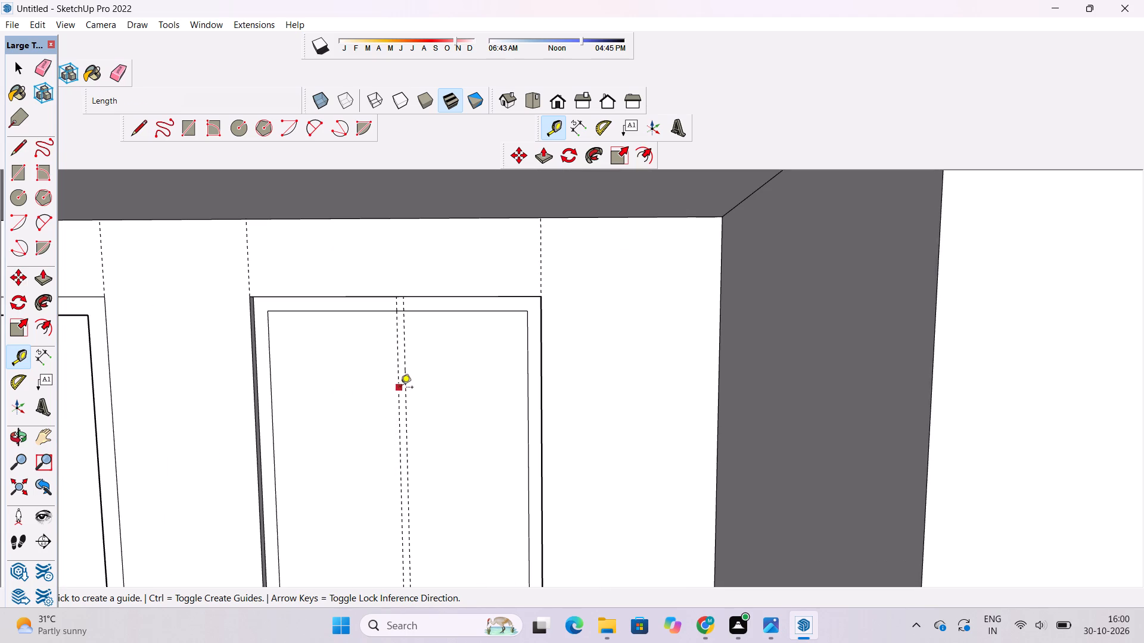
click(397, 390)
text(6")
key(Return)
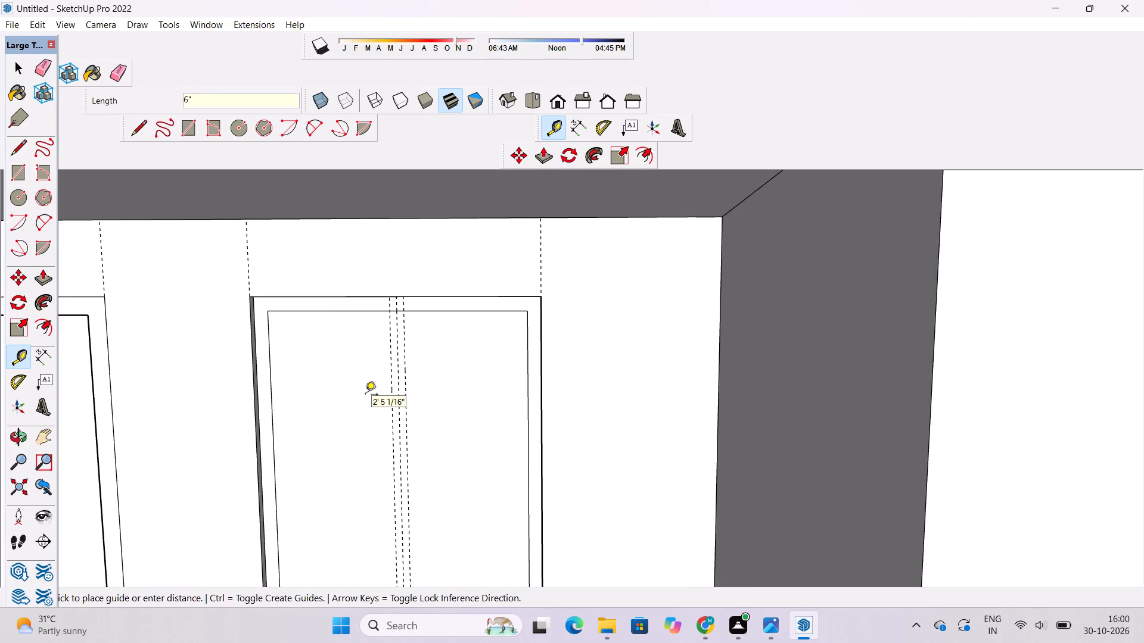
Draw a 1' by 23' mullion rectangle between the outer guides inside the lowest window's inner frame.
scroll(349, 404, down, 5)
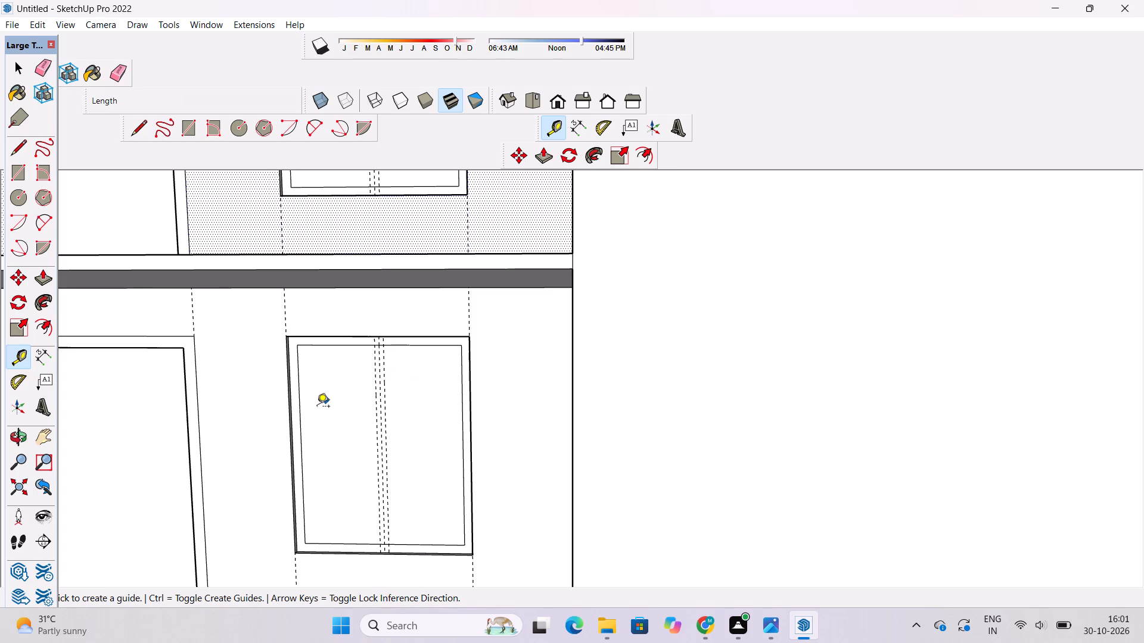
scroll(378, 341, down, 5)
scroll(390, 348, up, 4)
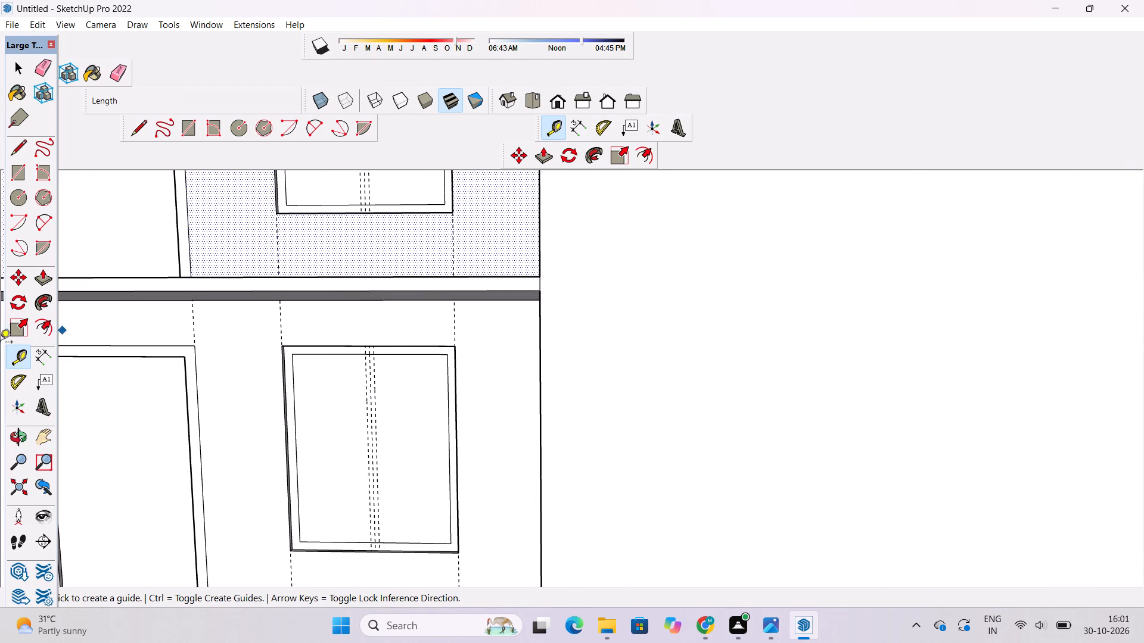
click(20, 173)
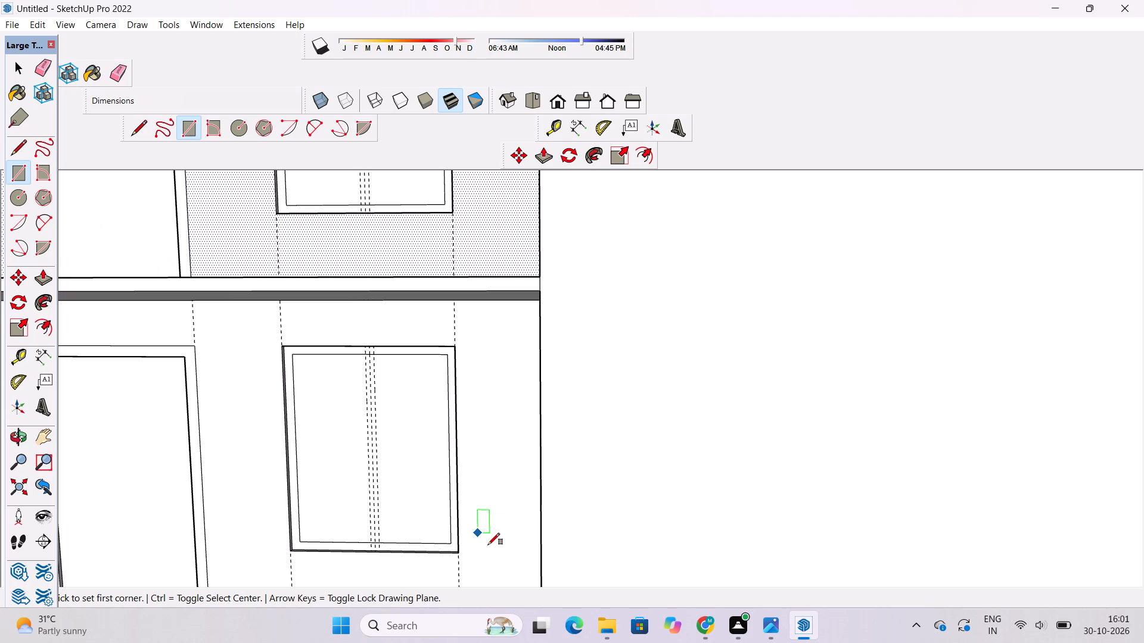
scroll(384, 342, up, 5)
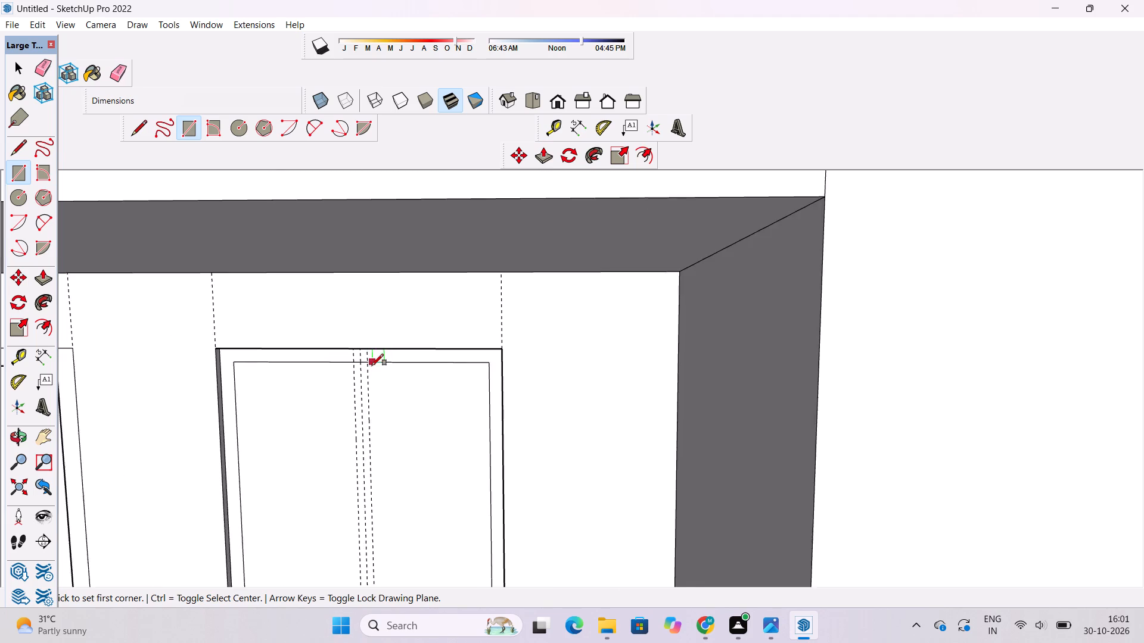
scroll(369, 366, up, 7)
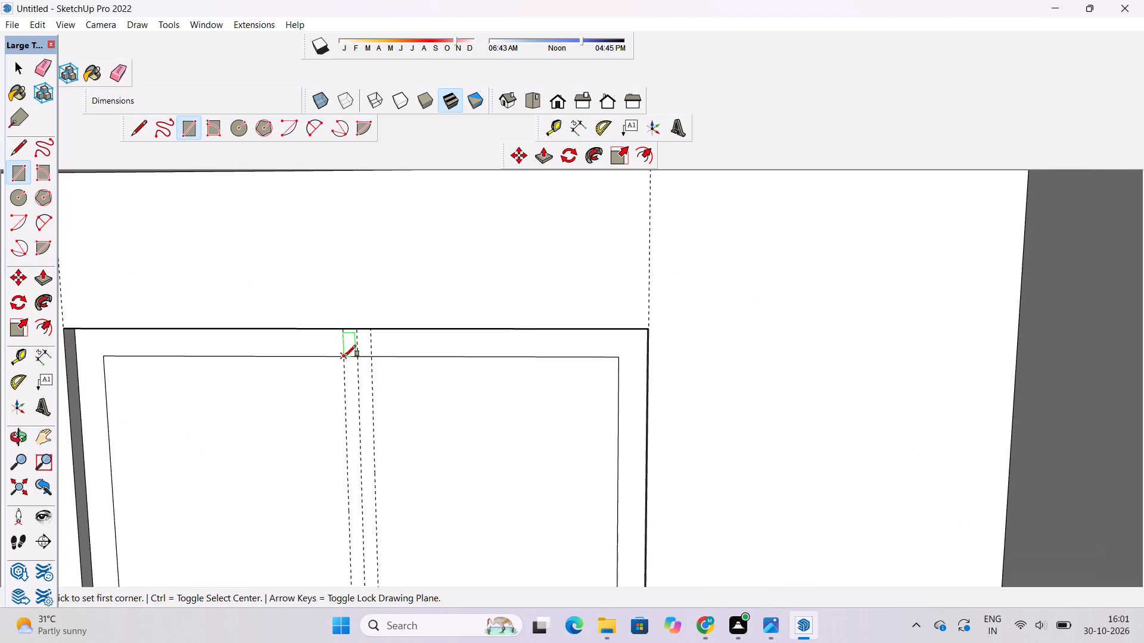
click(344, 357)
scroll(344, 355, down, 14)
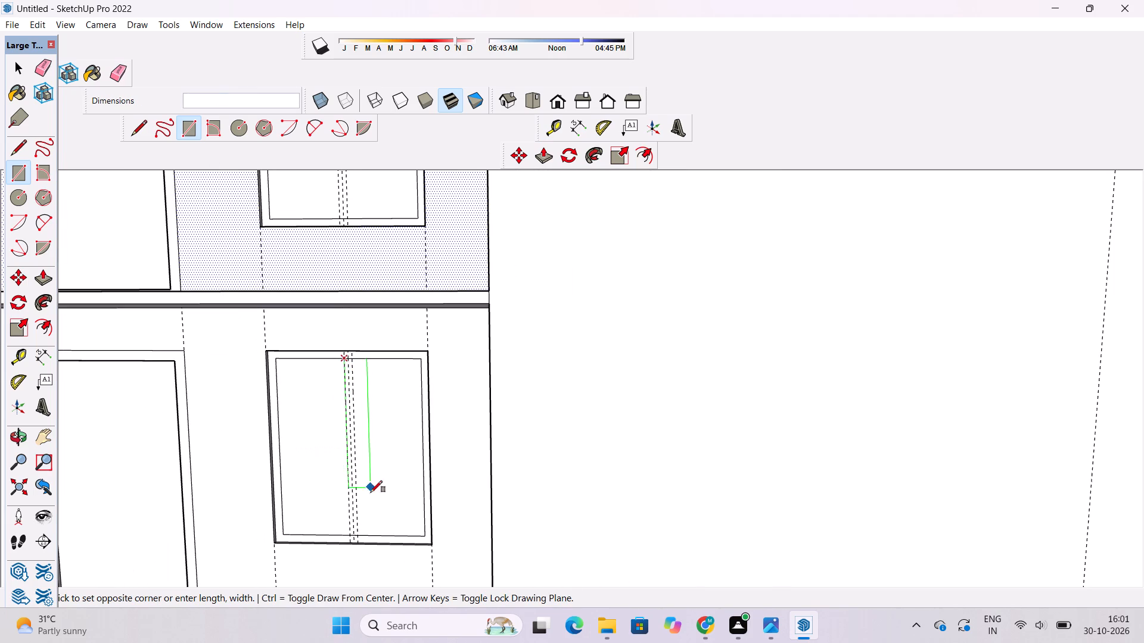
scroll(353, 531, up, 9)
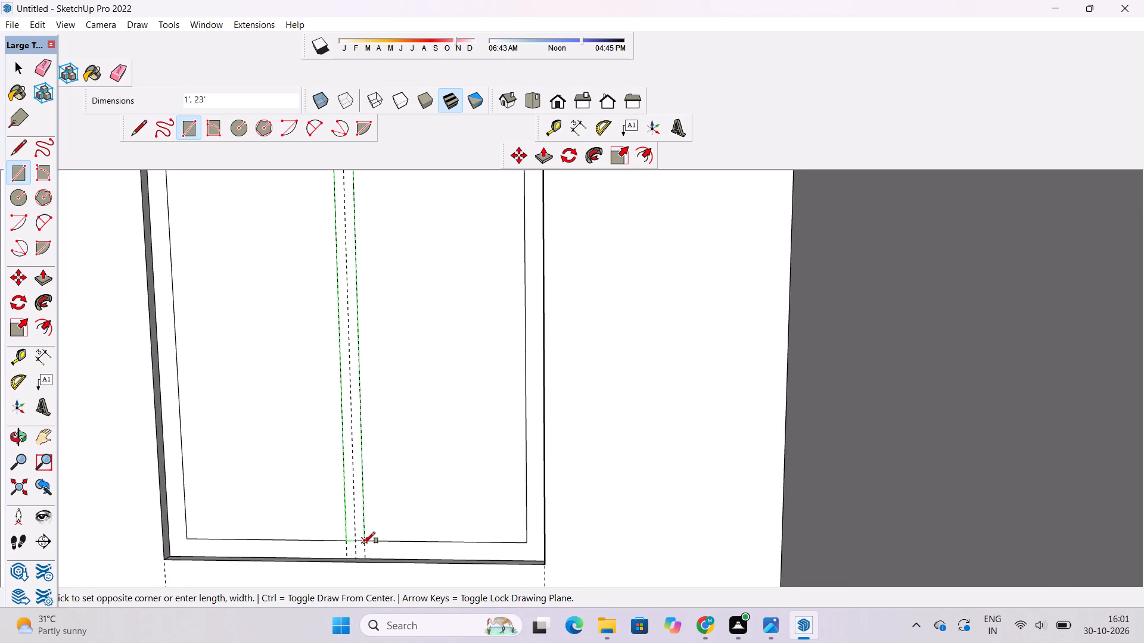
click(363, 544)
Draw a matching mullion rectangle between the outer guides inside the middle-storey window's inner frame.
scroll(356, 562, down, 16)
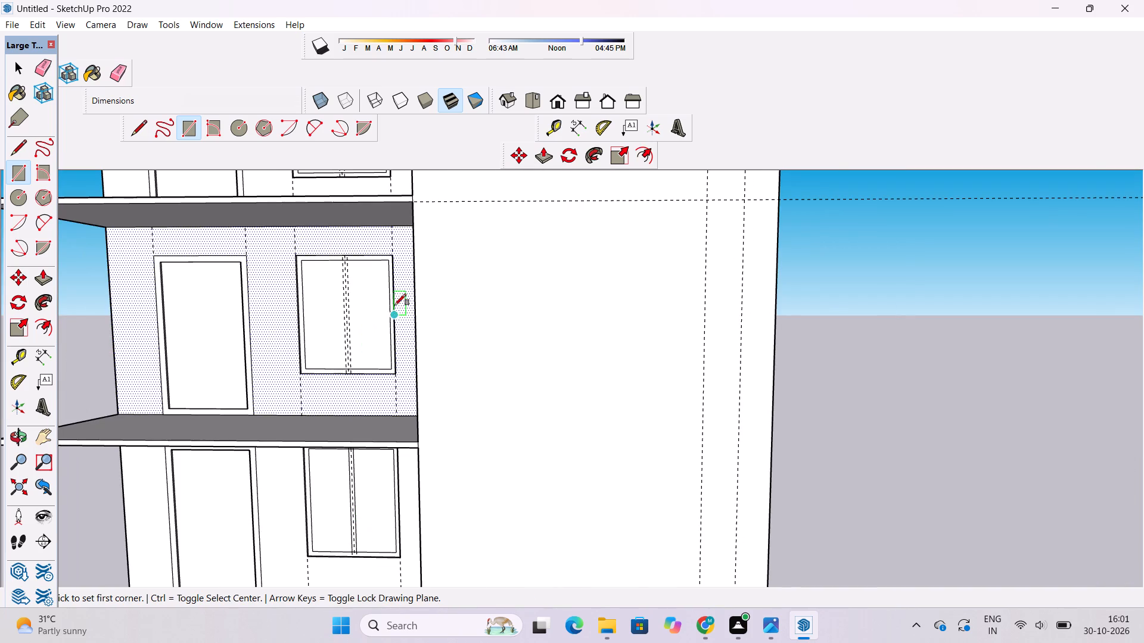
scroll(341, 261, up, 13)
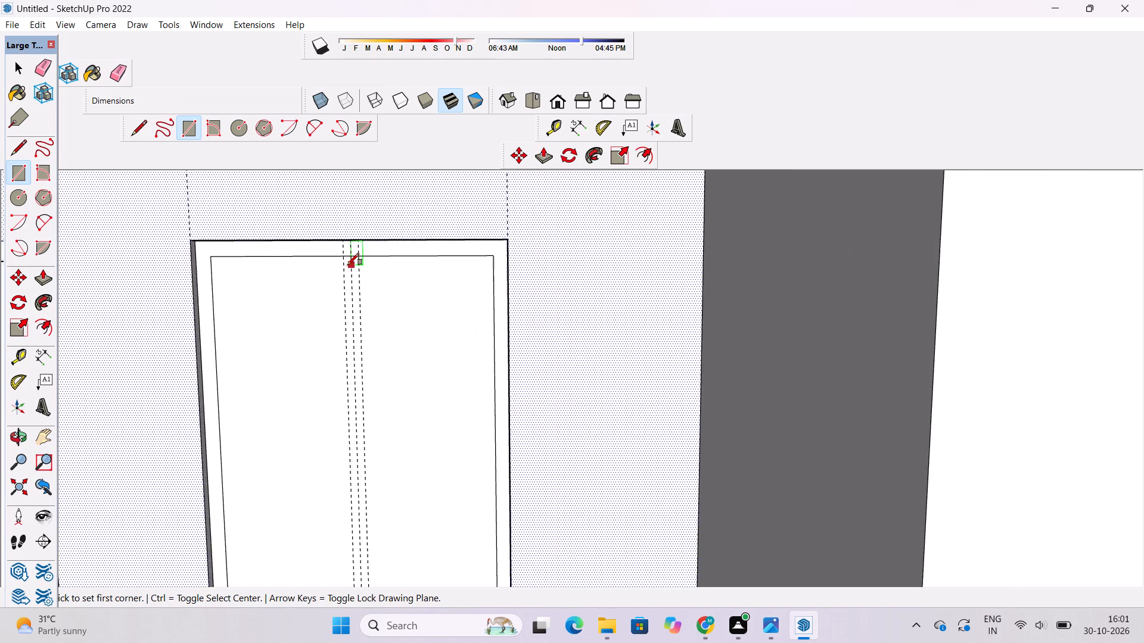
scroll(347, 265, up, 8)
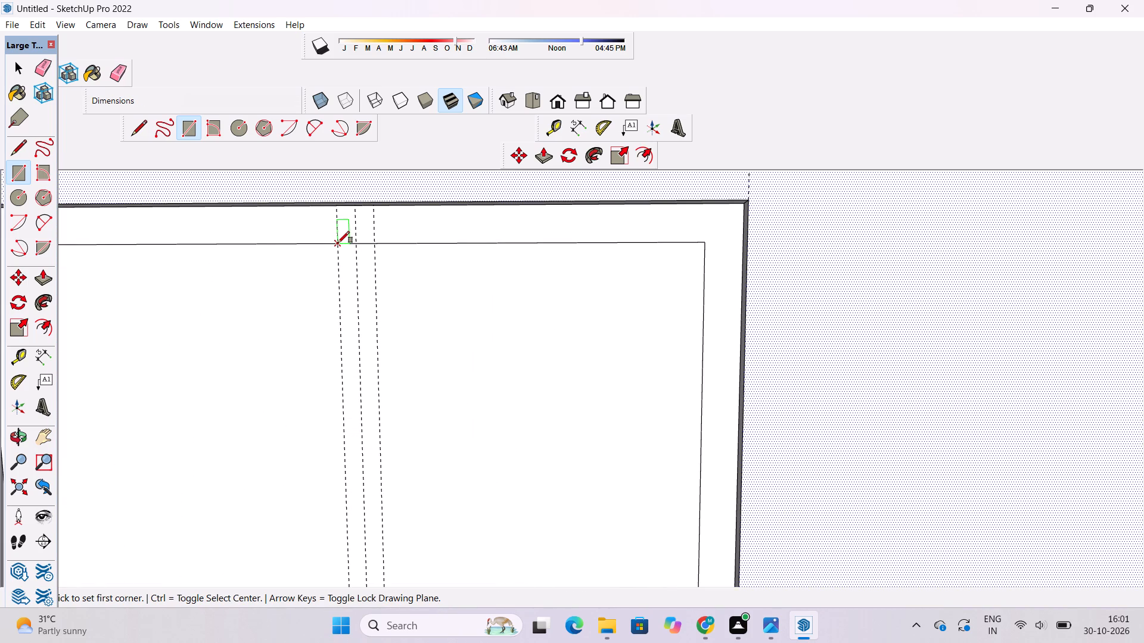
click(338, 243)
scroll(338, 242, down, 16)
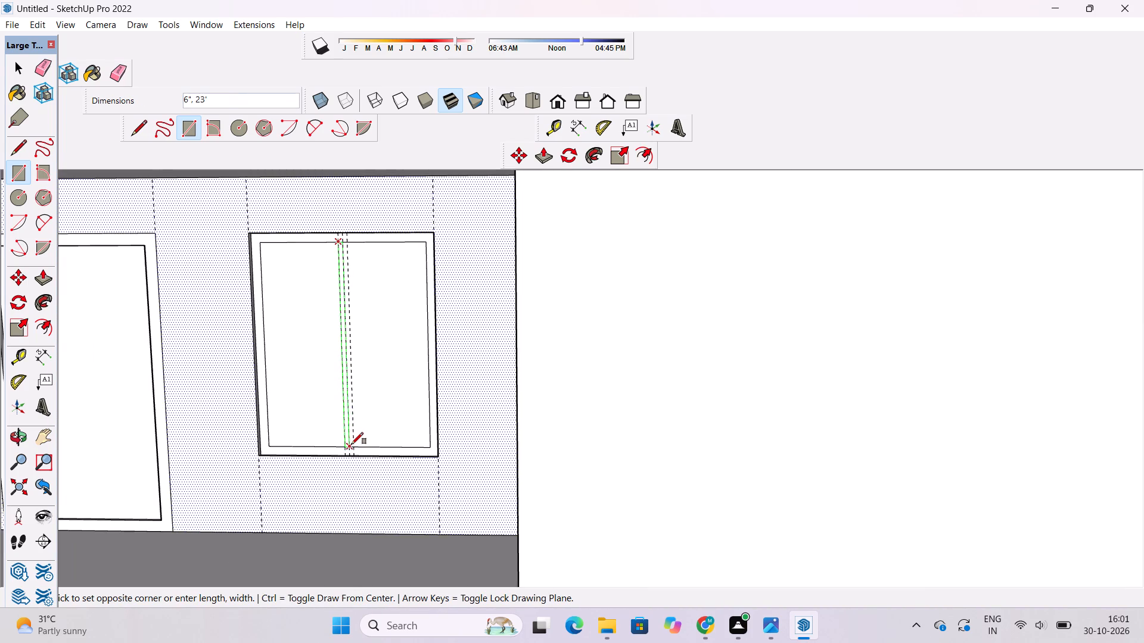
scroll(352, 444, up, 9)
click(357, 451)
Draw a 1' by 23' mullion rectangle between the outer guides inside the top-storey window's inner frame.
scroll(364, 492, down, 5)
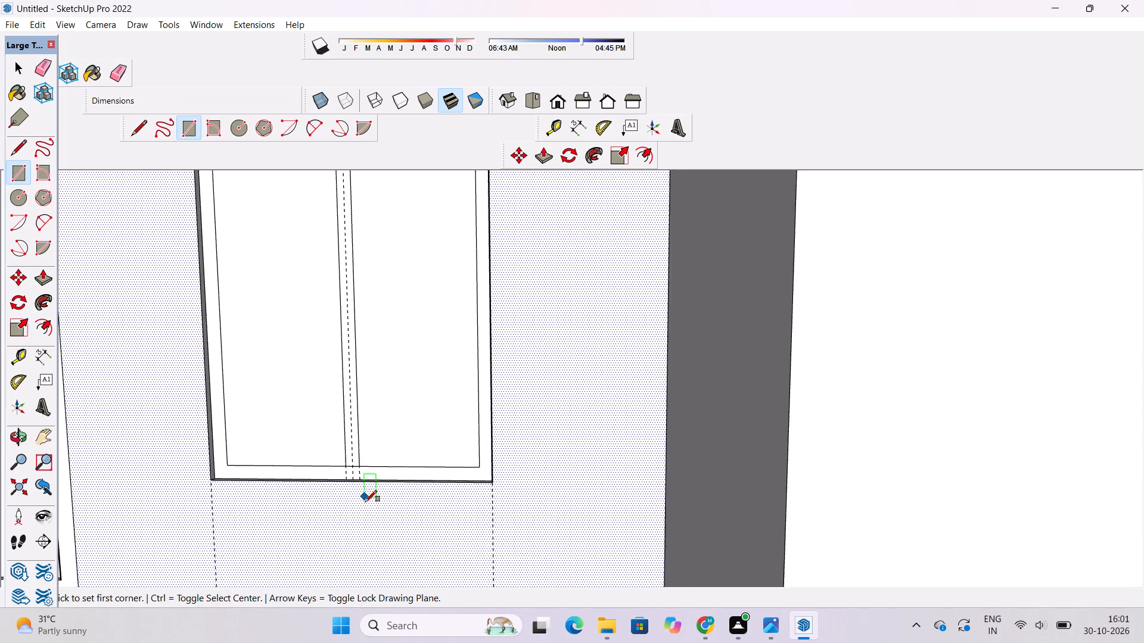
scroll(365, 502, down, 15)
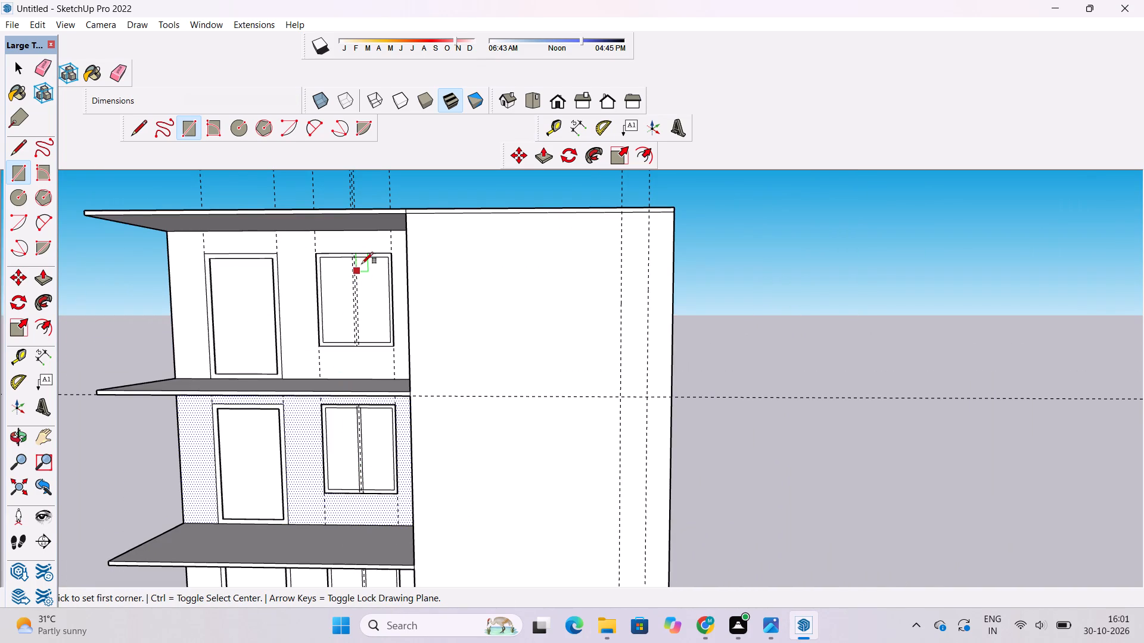
scroll(362, 261, up, 5)
scroll(357, 260, up, 18)
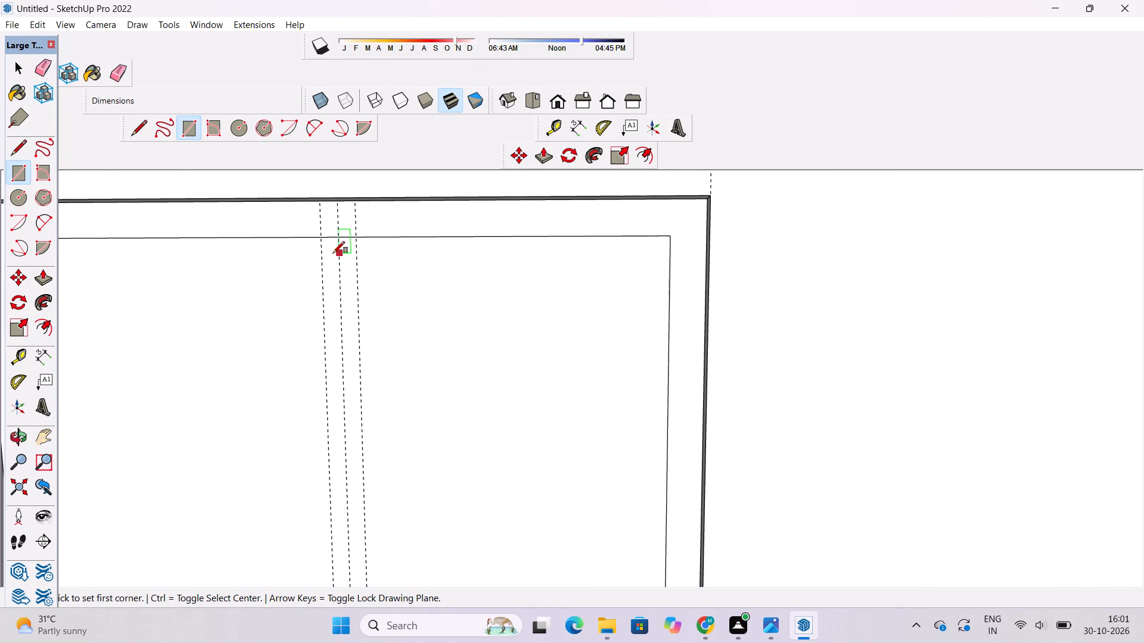
click(321, 238)
scroll(321, 238, down, 16)
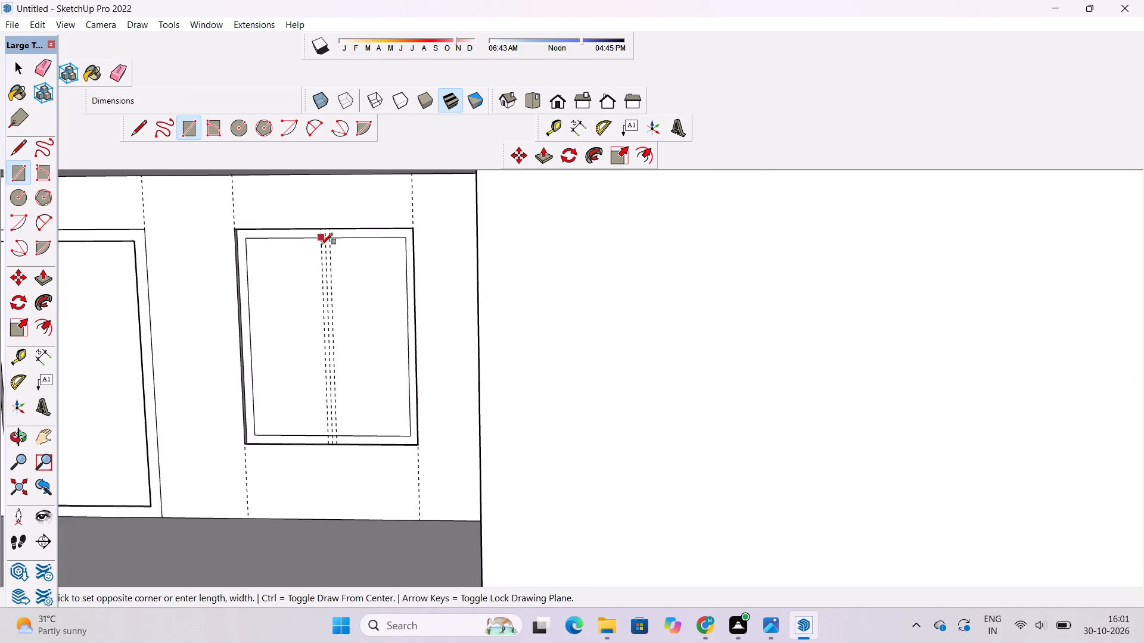
scroll(339, 435, up, 9)
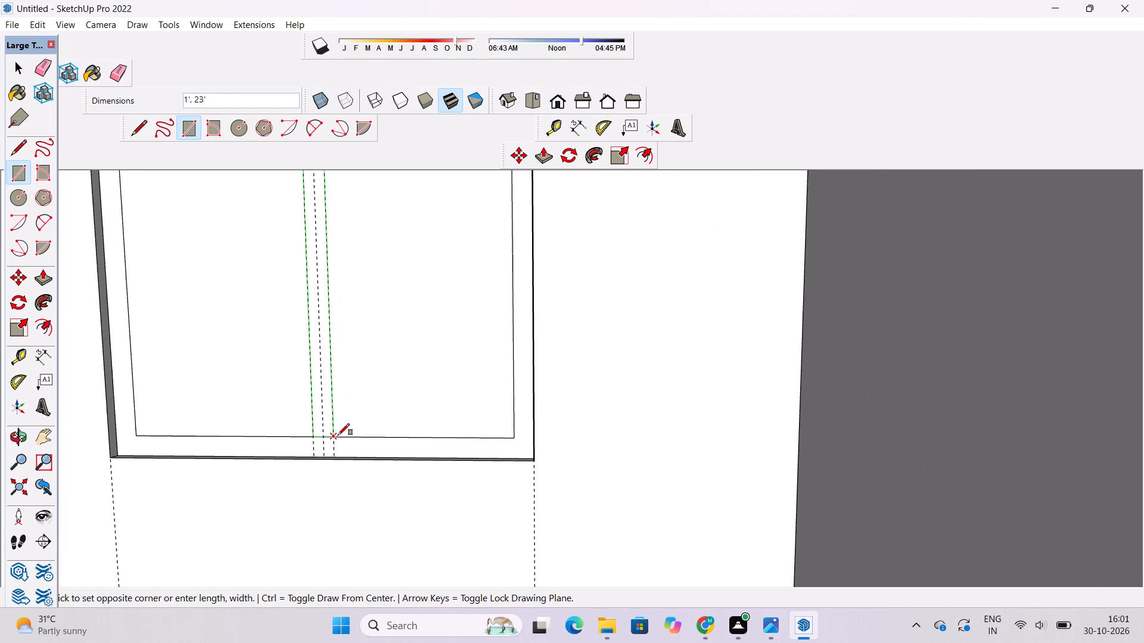
click(338, 435)
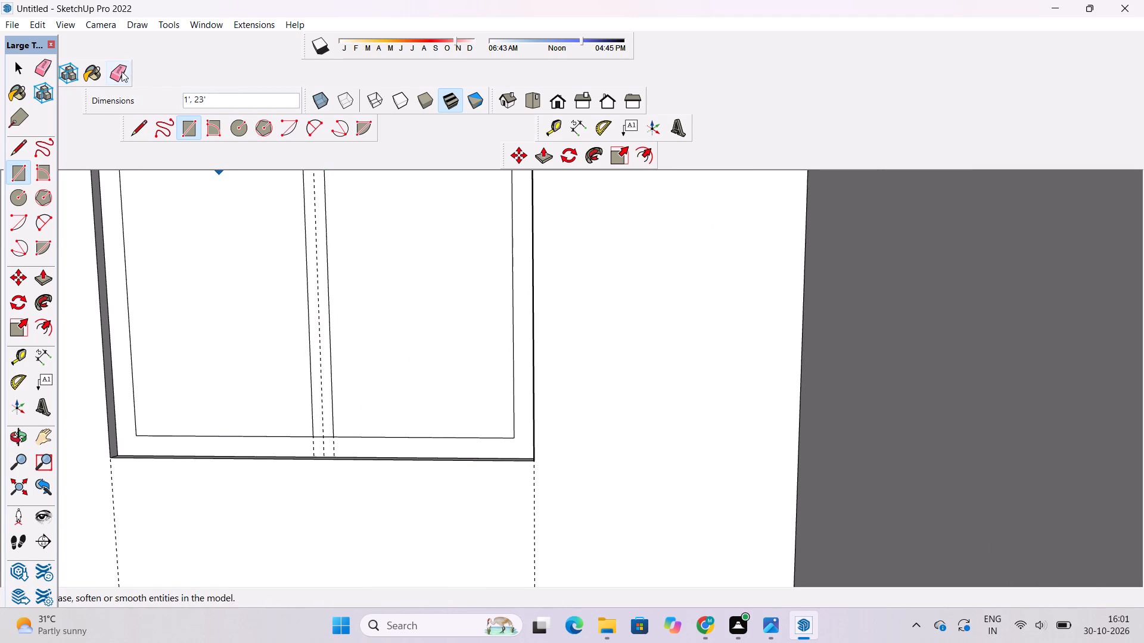
Erase the three mullion guides and the short edges where the top-storey window's mullion meets its frame at both ends.
click(122, 71)
drag(341, 450, 328, 447)
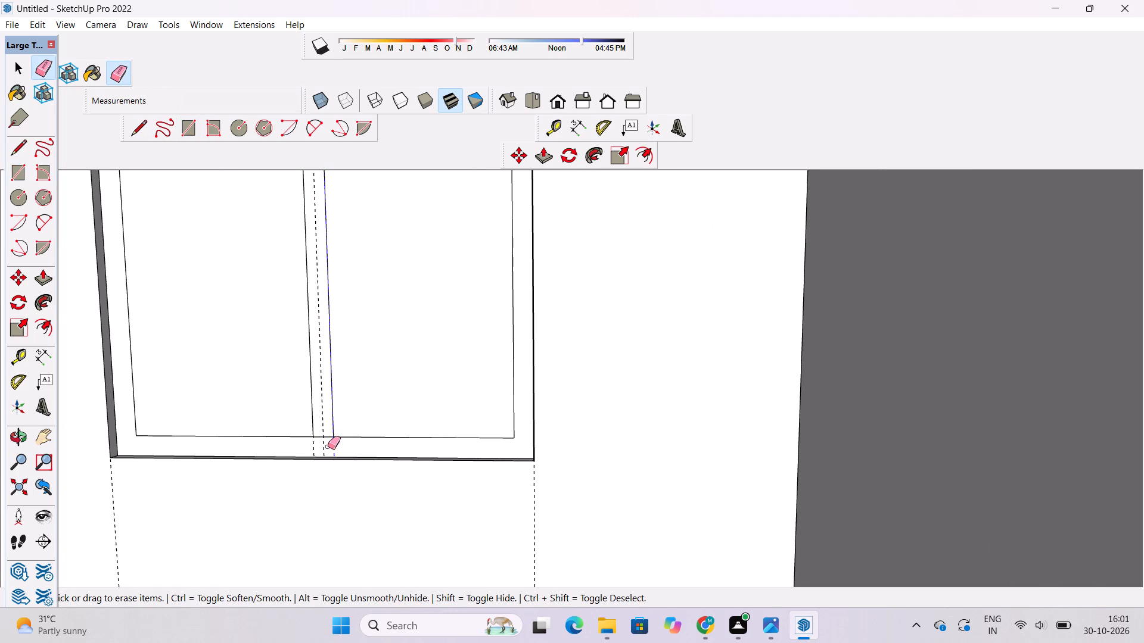
drag(328, 447, 306, 451)
scroll(320, 435, up, 4)
drag(321, 422, 327, 442)
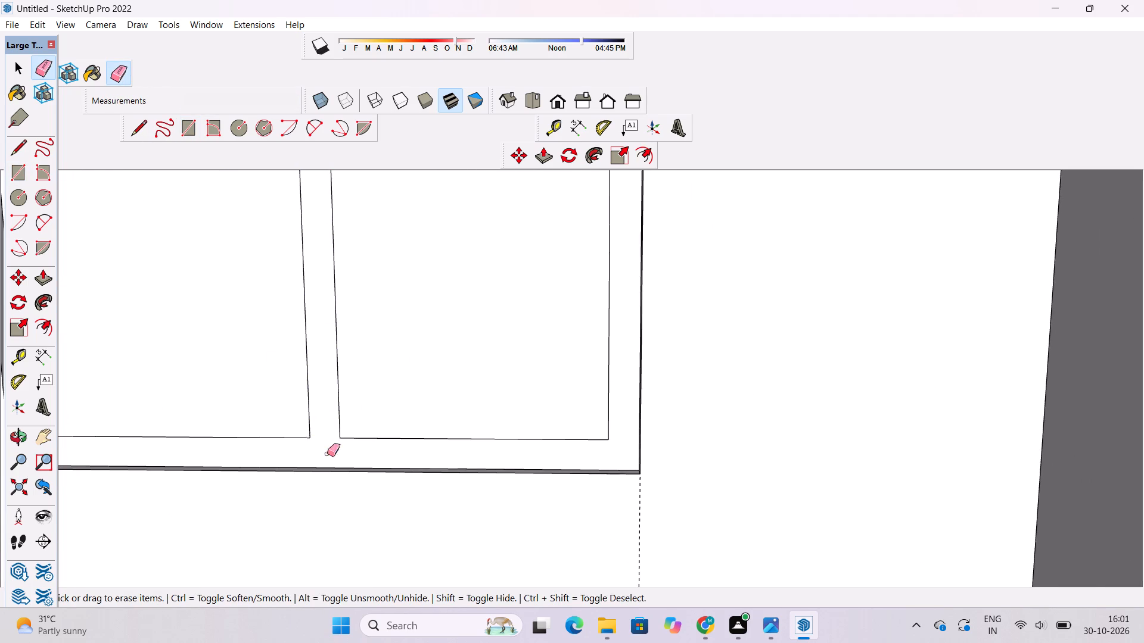
scroll(326, 541, down, 16)
scroll(331, 329, up, 15)
drag(323, 321, 326, 353)
scroll(316, 264, down, 9)
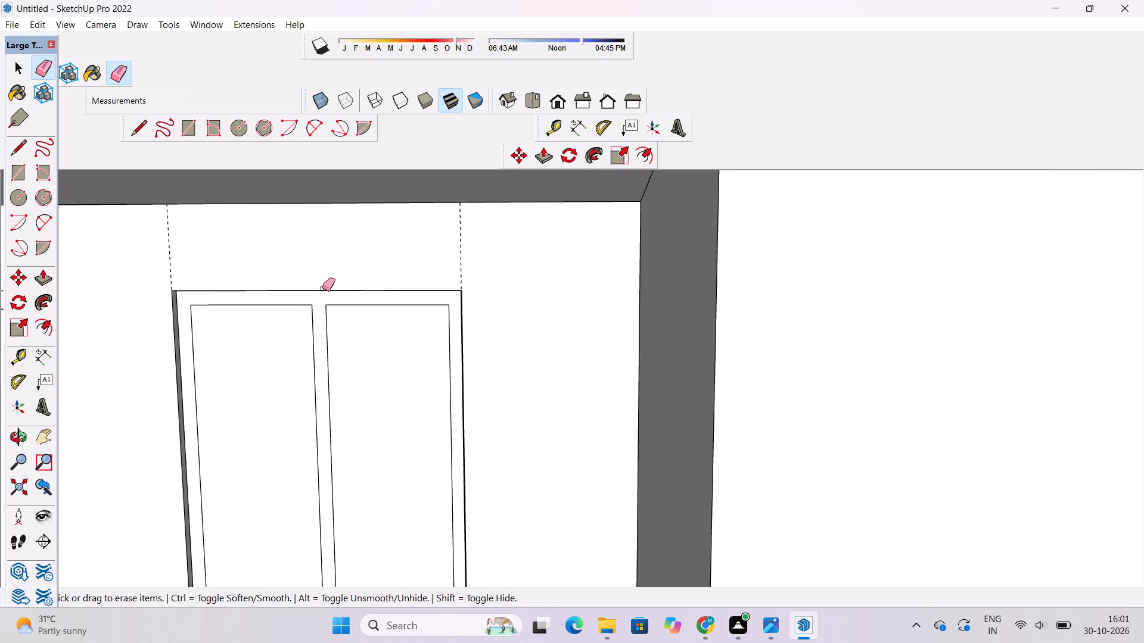
Erase the short edges joining the mullion to the frame at the top and bottom of the middle-storey window.
scroll(322, 288, down, 20)
scroll(322, 288, down, 2)
scroll(300, 391, up, 7)
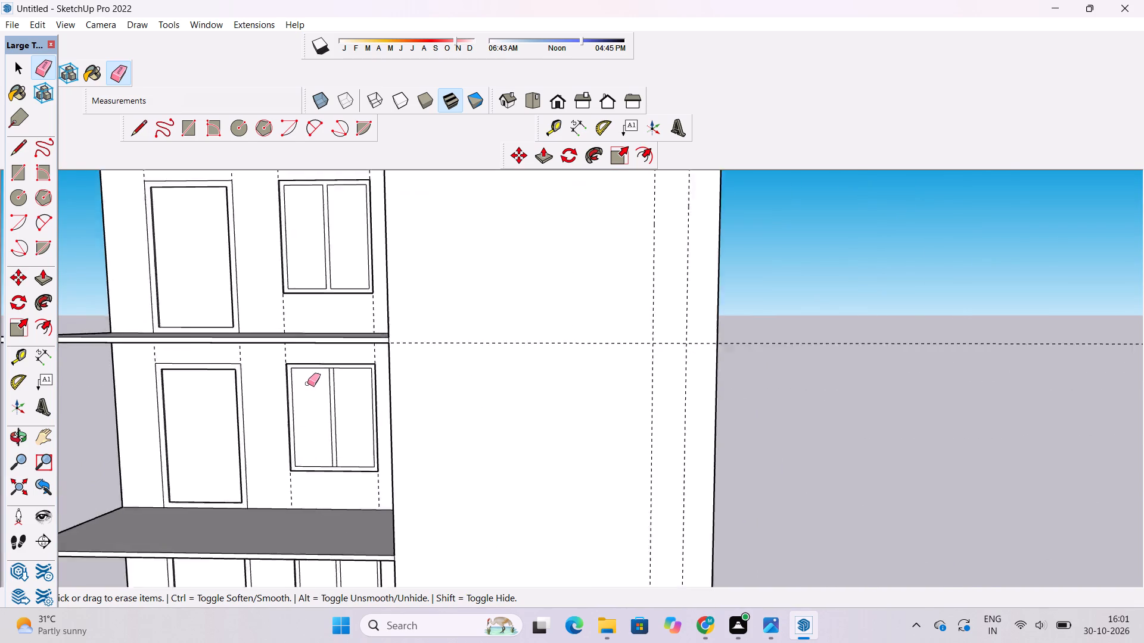
scroll(307, 383, up, 19)
drag(352, 359, 355, 369)
scroll(340, 272, down, 3)
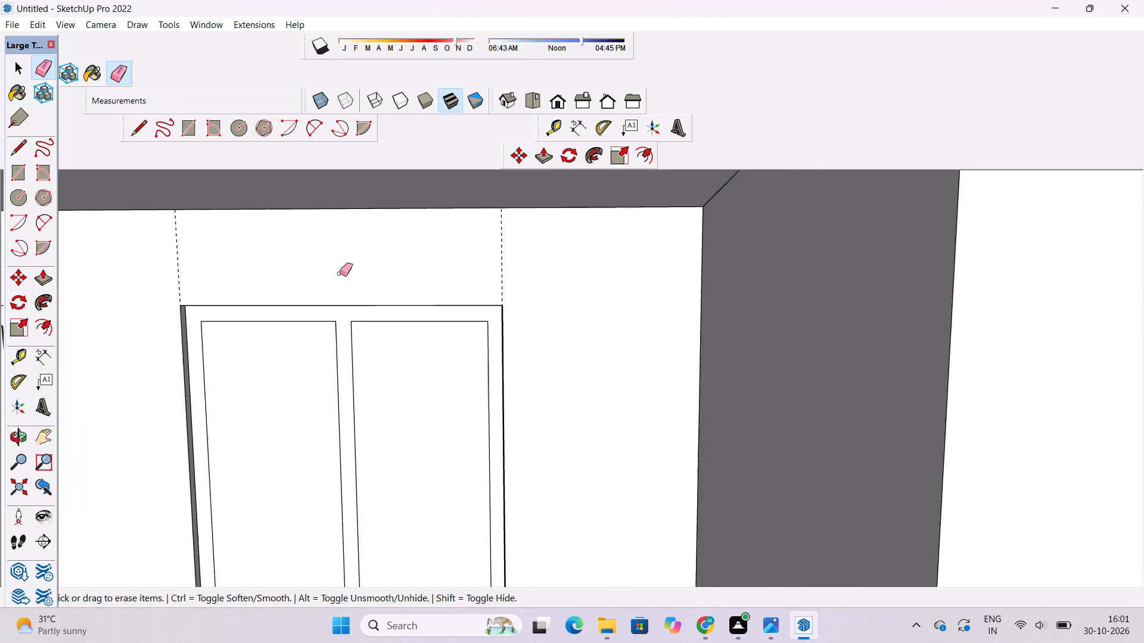
scroll(340, 273, down, 10)
scroll(343, 511, up, 10)
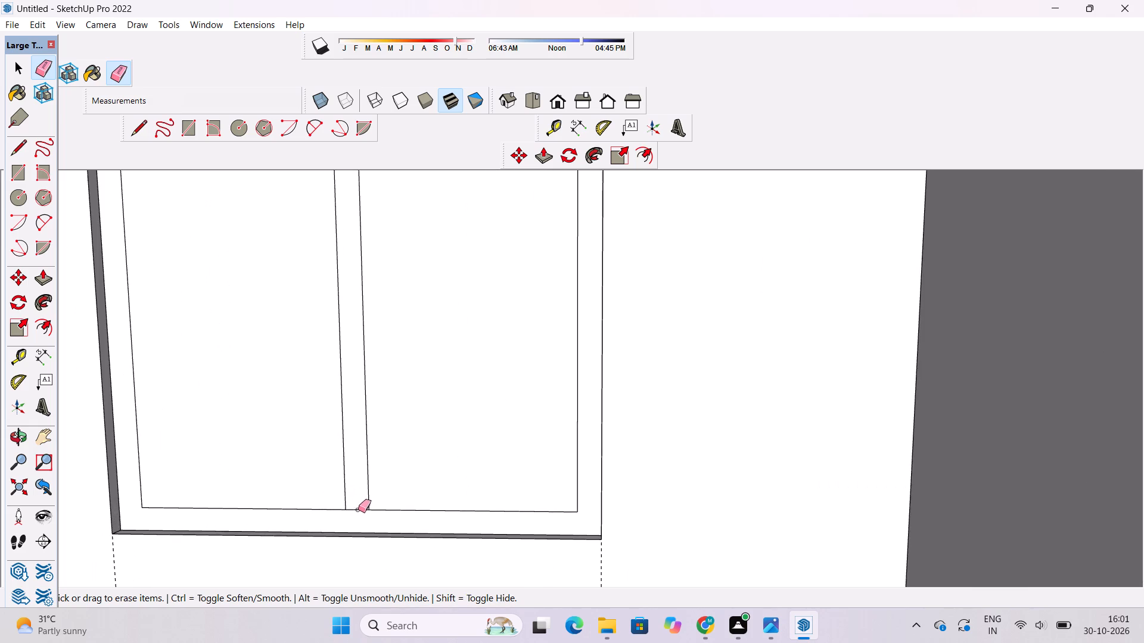
click(360, 507)
Erase the short edges joining the mullion to the frame at the top and bottom of the lowest window.
scroll(340, 391, down, 20)
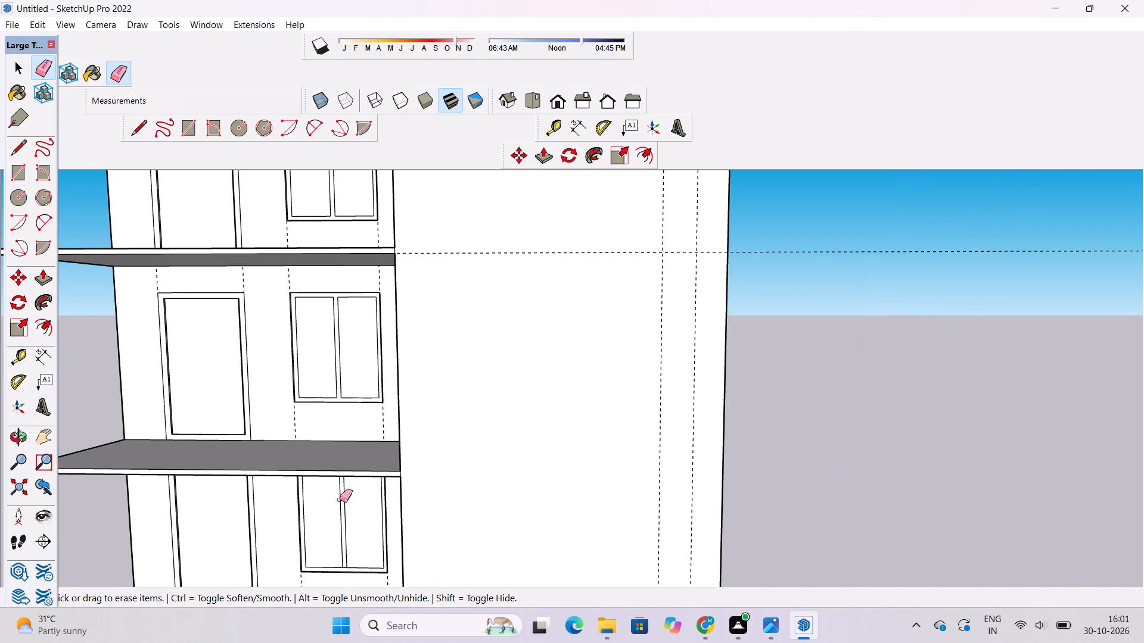
scroll(341, 544, up, 6)
scroll(341, 421, up, 14)
drag(336, 386, 337, 387)
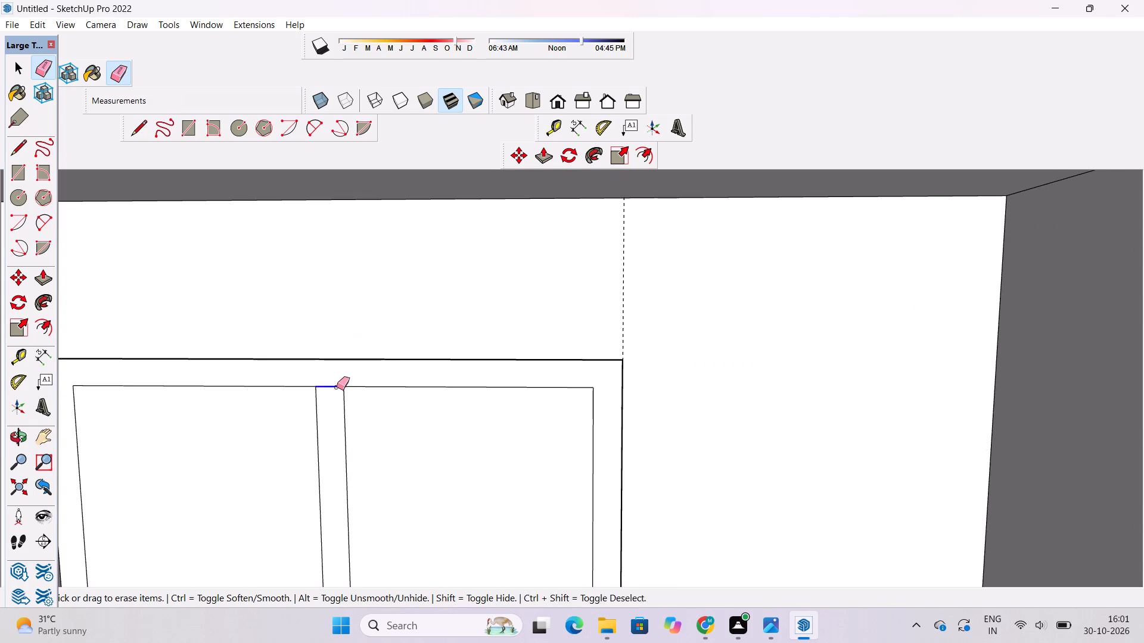
drag(337, 387, 338, 392)
scroll(334, 313, down, 14)
scroll(328, 524, up, 11)
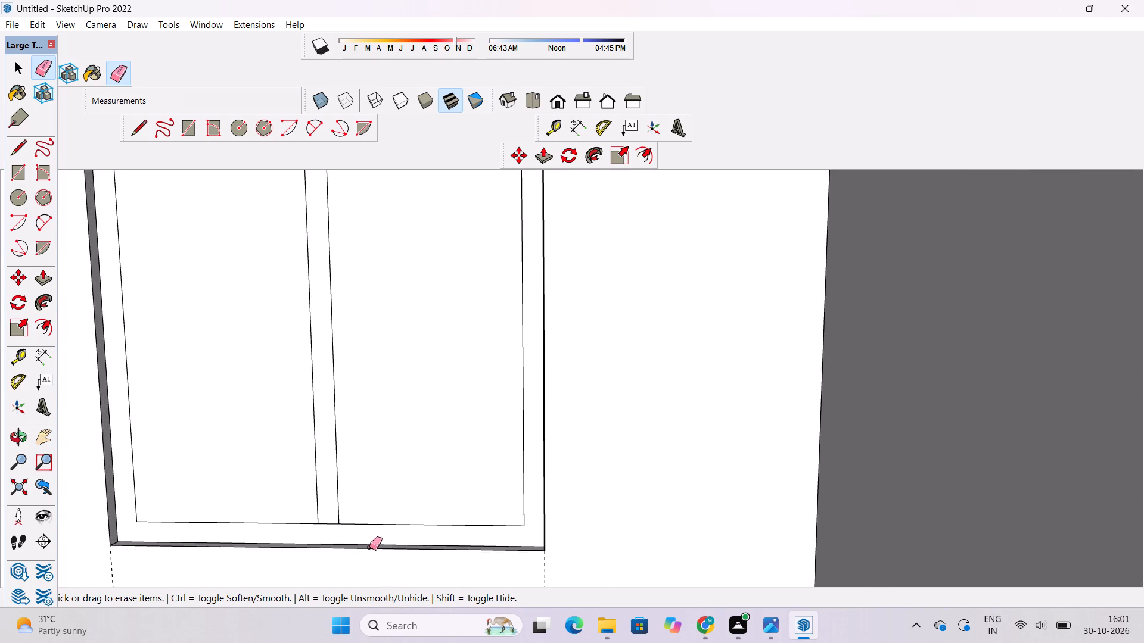
scroll(343, 539, up, 5)
drag(320, 500, 321, 515)
Examine the framed doors and two-pane windows across all three storeys of the facade.
scroll(343, 415, down, 12)
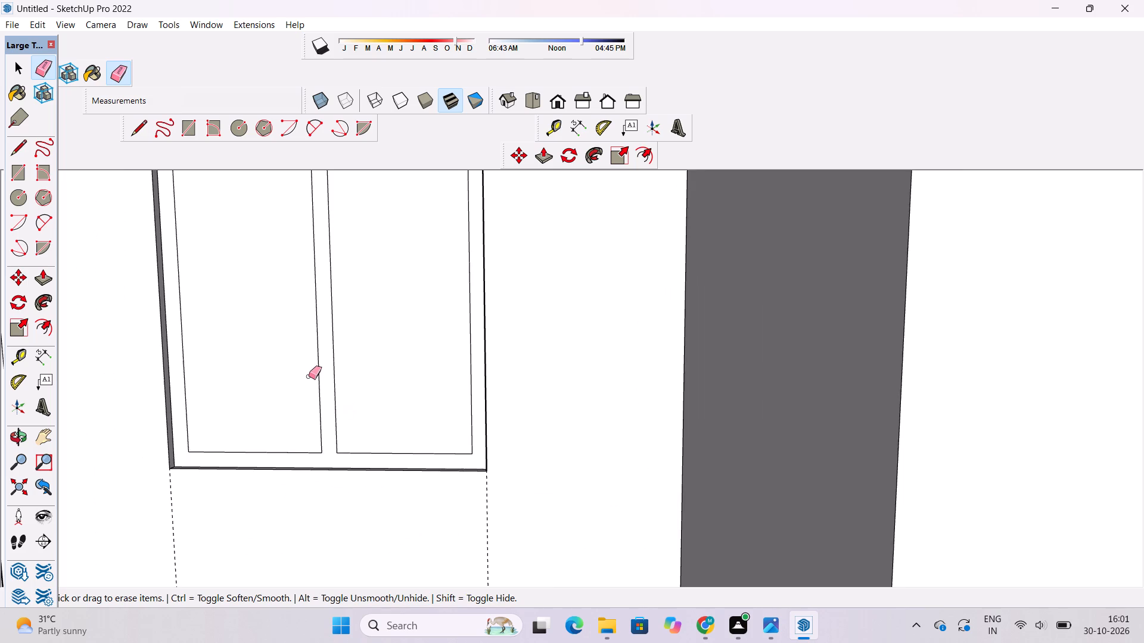
scroll(309, 376, down, 13)
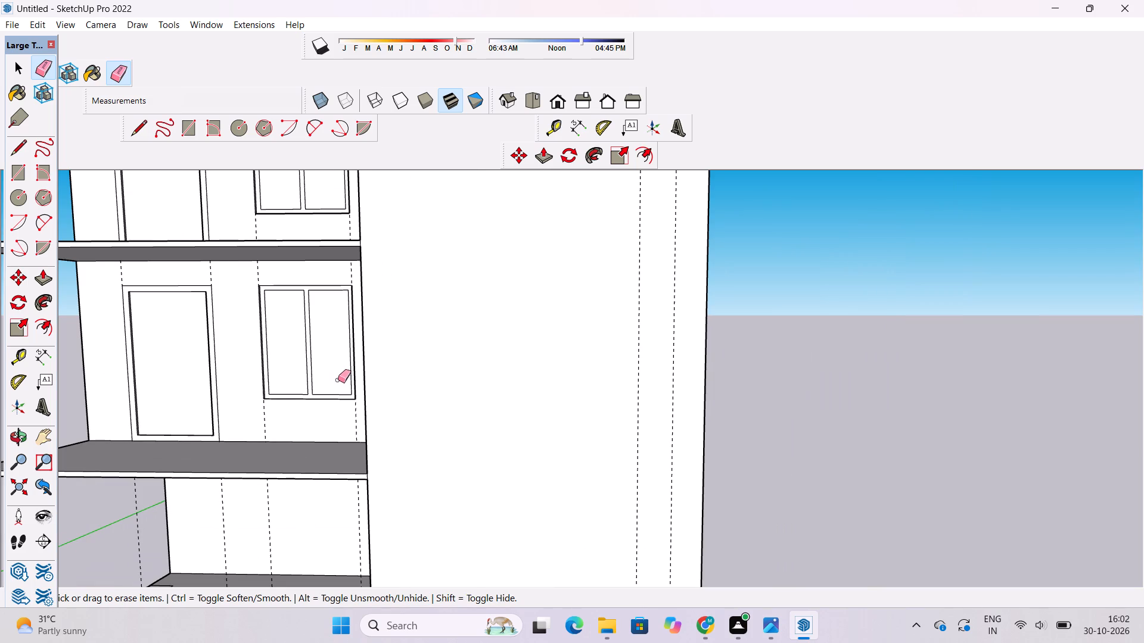
key(space)
text(o)
shift+drag(291, 440, 346, 442)
scroll(353, 370, up, 2)
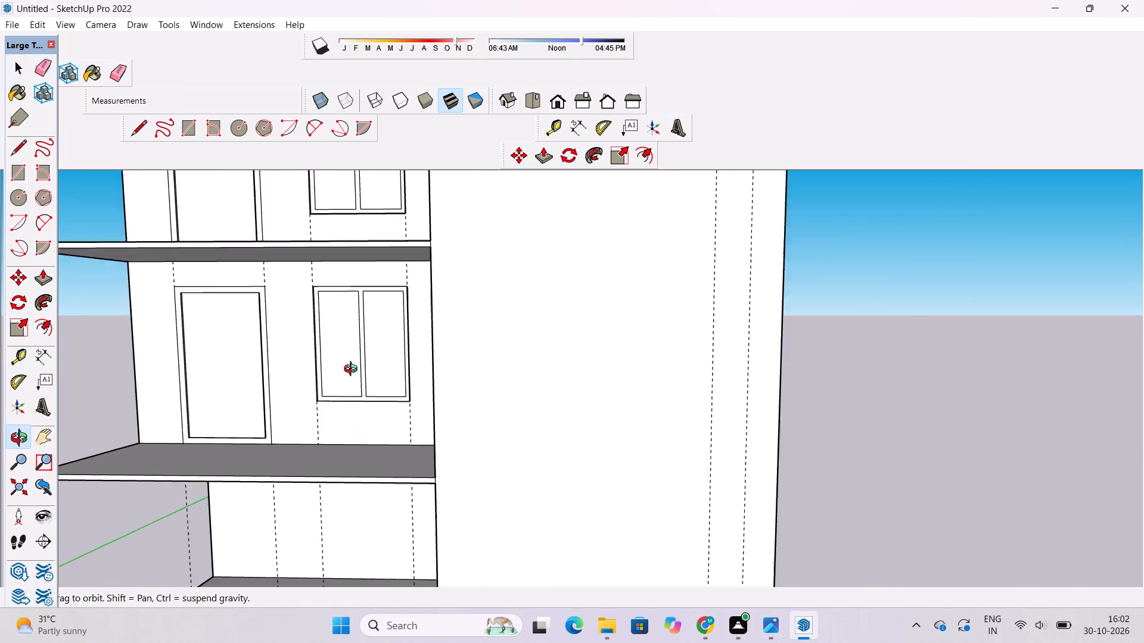
scroll(353, 370, up, 3)
shift+drag(352, 370, 395, 408)
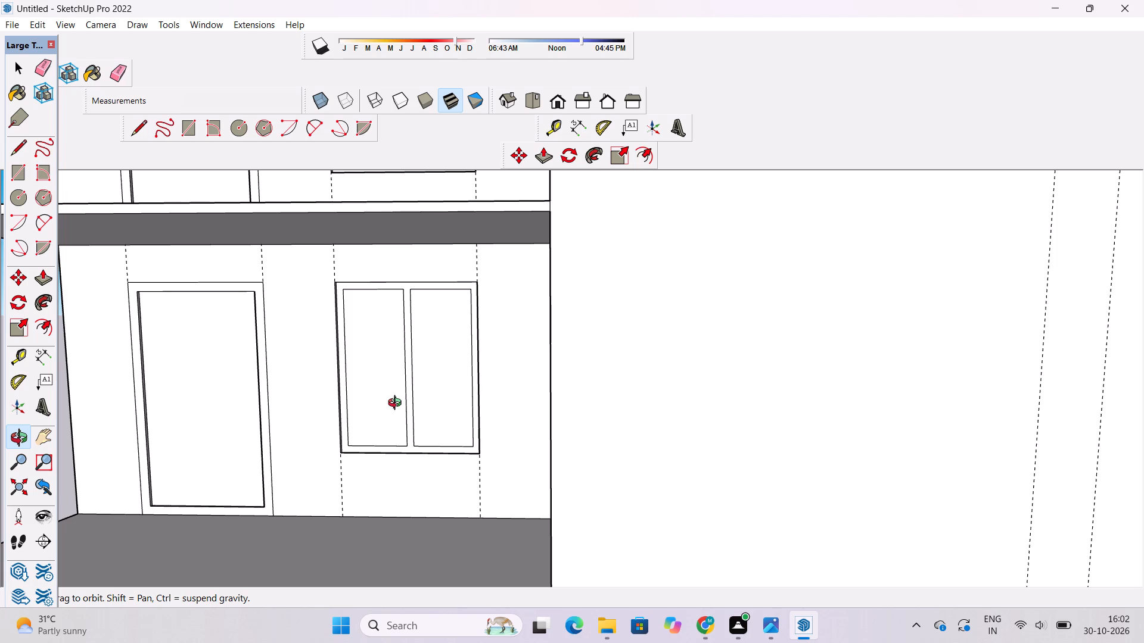
scroll(397, 404, up, 1)
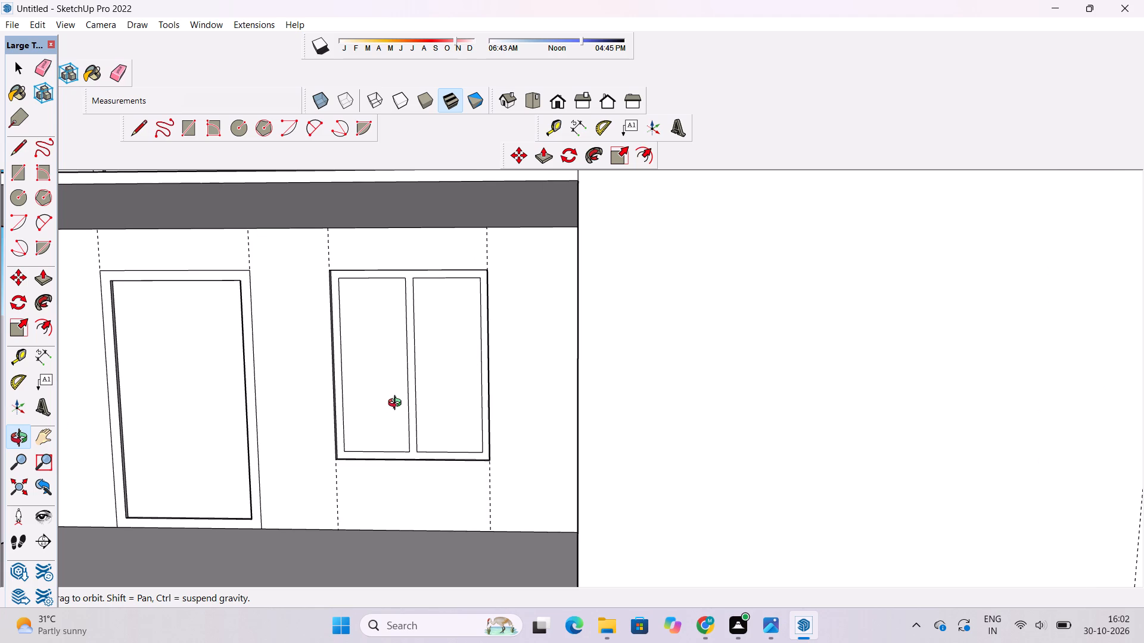
scroll(393, 400, down, 5)
shift+click(387, 408)
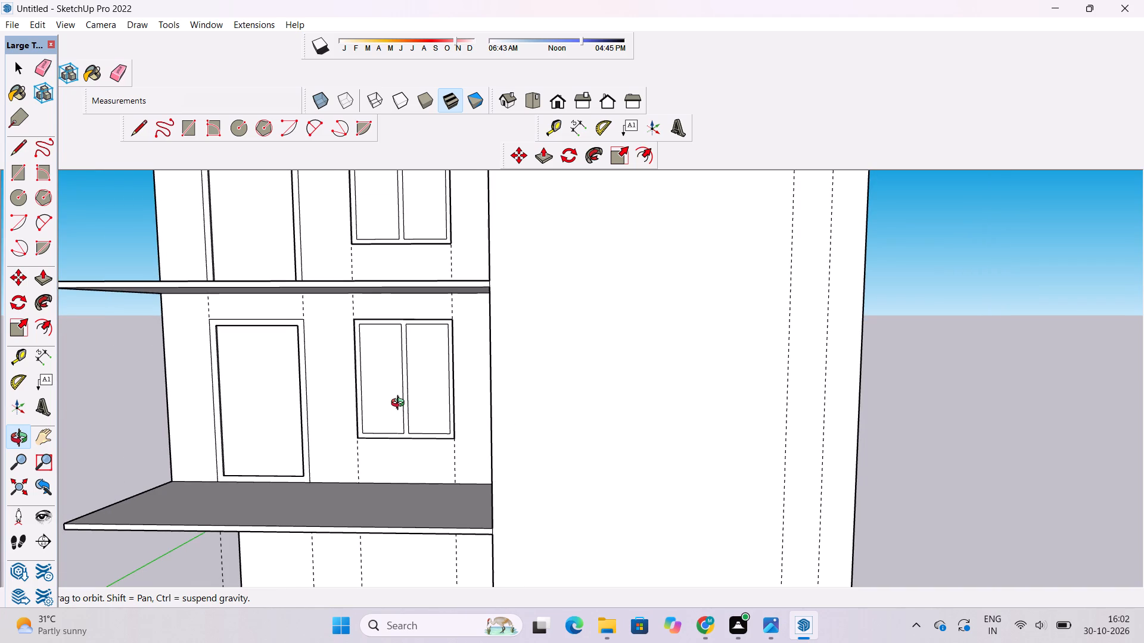
drag(322, 422, 356, 418)
scroll(357, 418, down, 1)
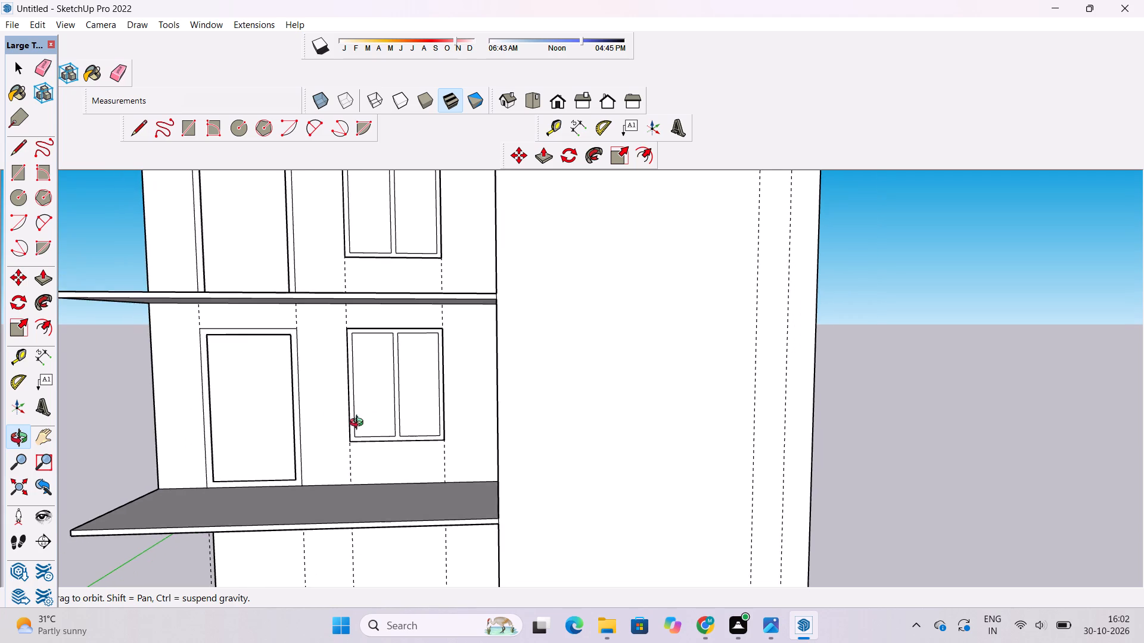
shift+drag(363, 430, 370, 444)
drag(368, 457, 349, 426)
scroll(293, 409, down, 5)
shift+drag(294, 409, 328, 433)
shift+scroll(330, 419, down, 4)
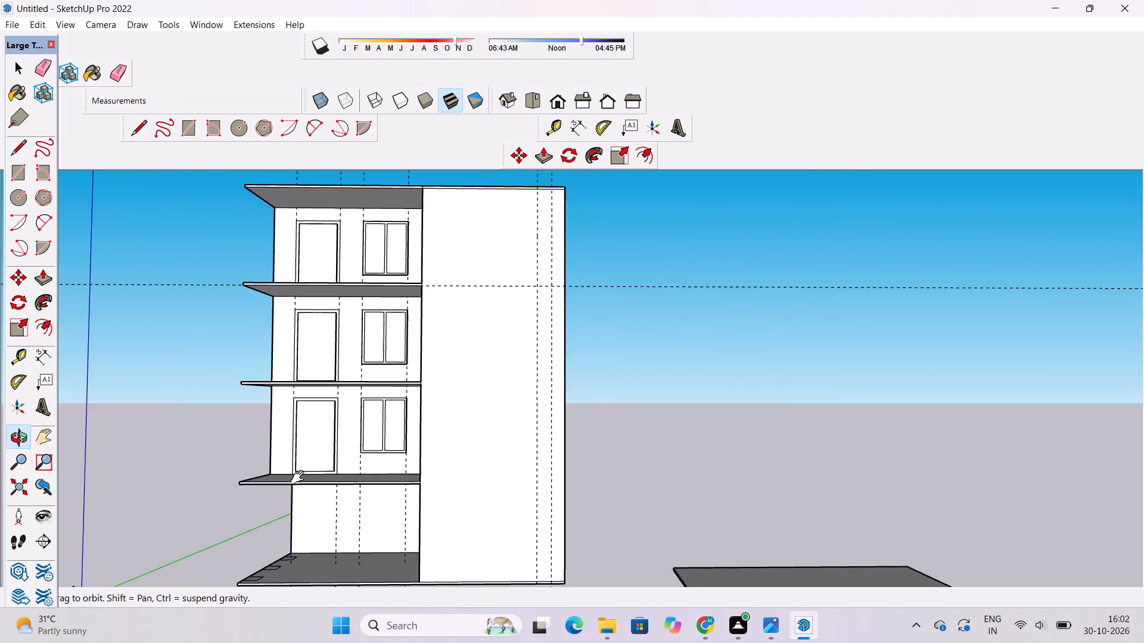
Draw a diagonal line about 21' long across the lowest door's panel, from low on the window-side inner edge to mid-height on the opposite edge.
shift+scroll(300, 477, up, 7)
shift+click(312, 432)
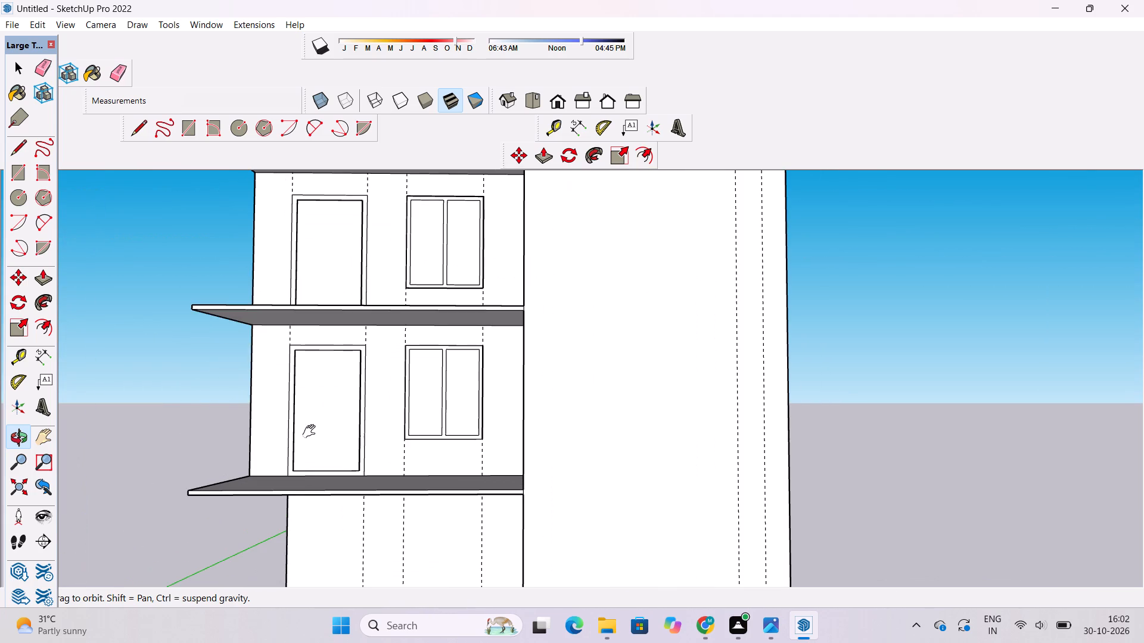
shift+drag(312, 432, 317, 413)
scroll(362, 401, down, 4)
shift+drag(602, 377, 507, 422)
shift+scroll(438, 438, up, 4)
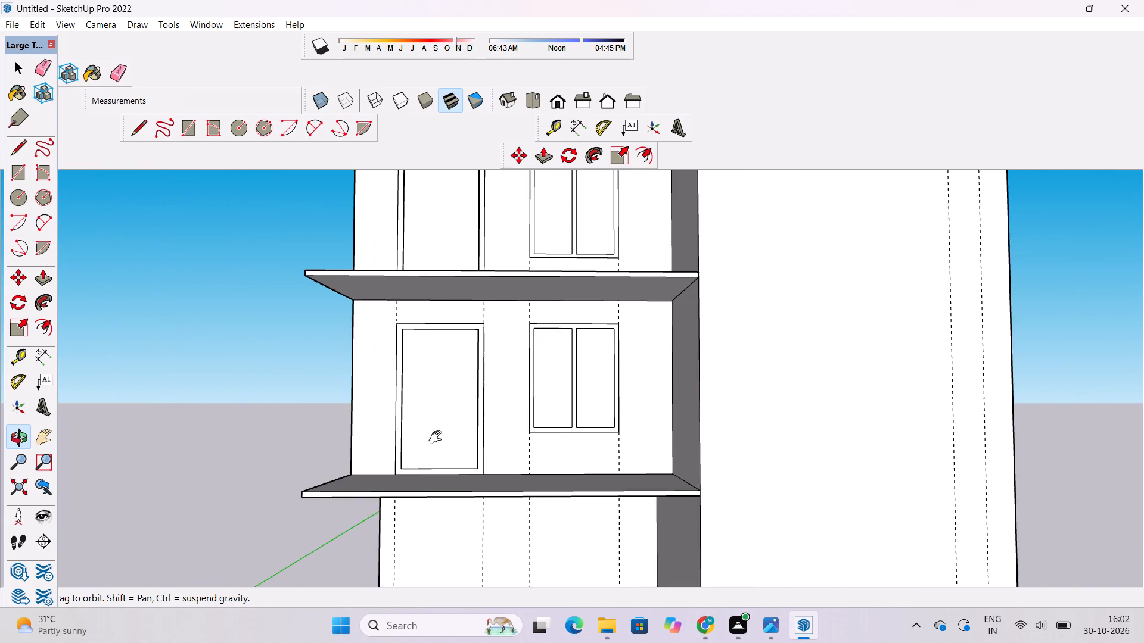
shift+drag(444, 432, 429, 439)
key(l)
scroll(437, 447, up, 5)
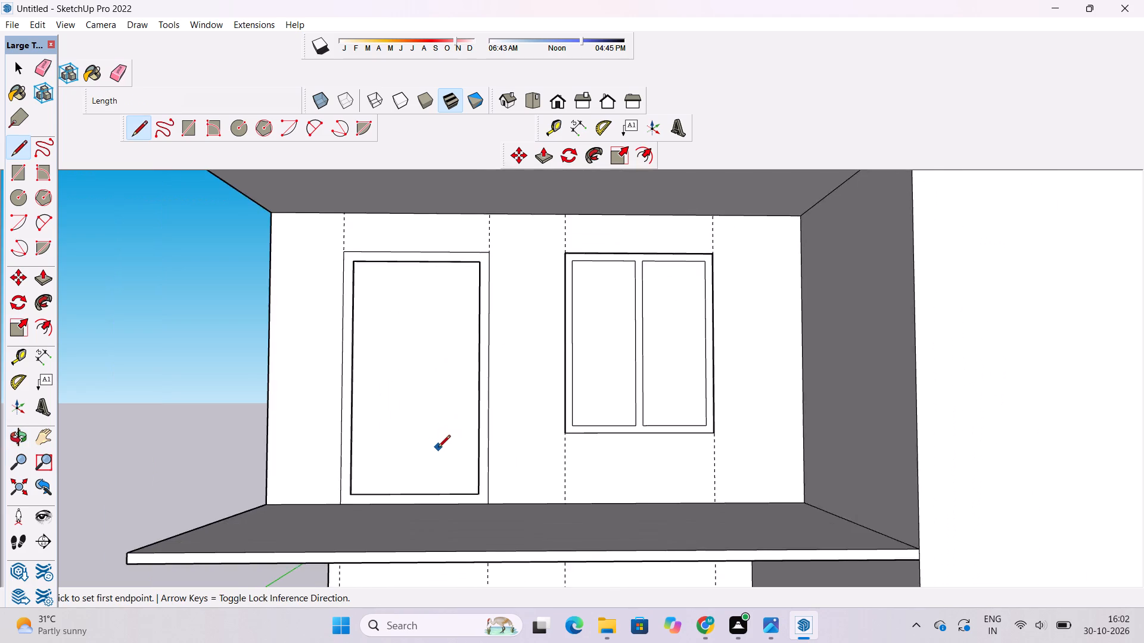
scroll(448, 464, up, 15)
scroll(532, 480, up, 10)
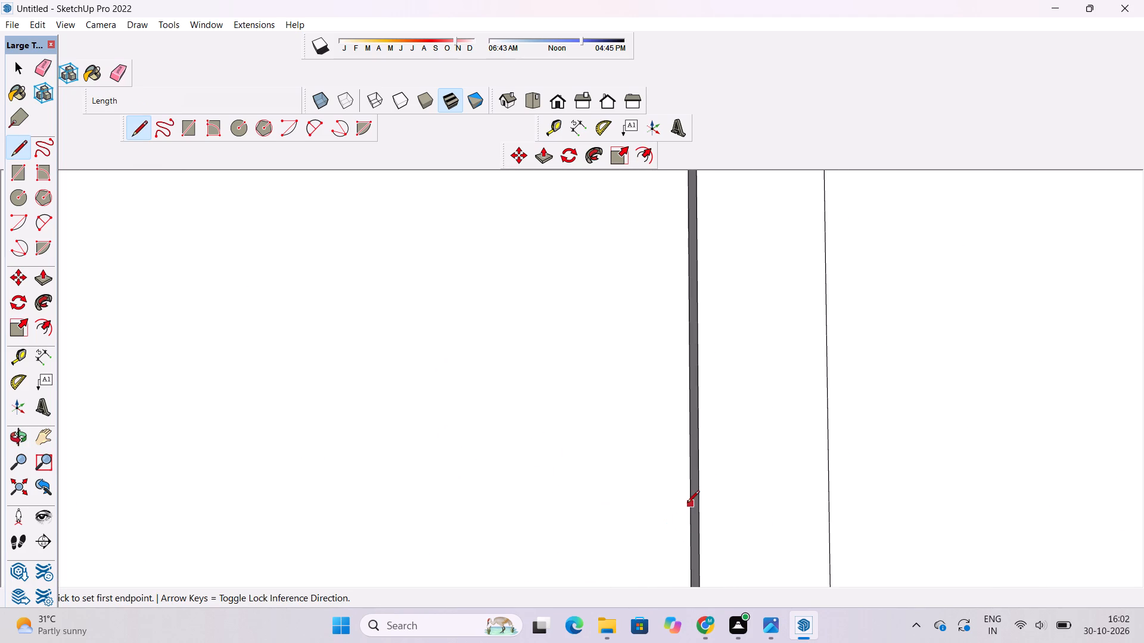
click(693, 526)
scroll(602, 513, down, 13)
scroll(455, 508, down, 14)
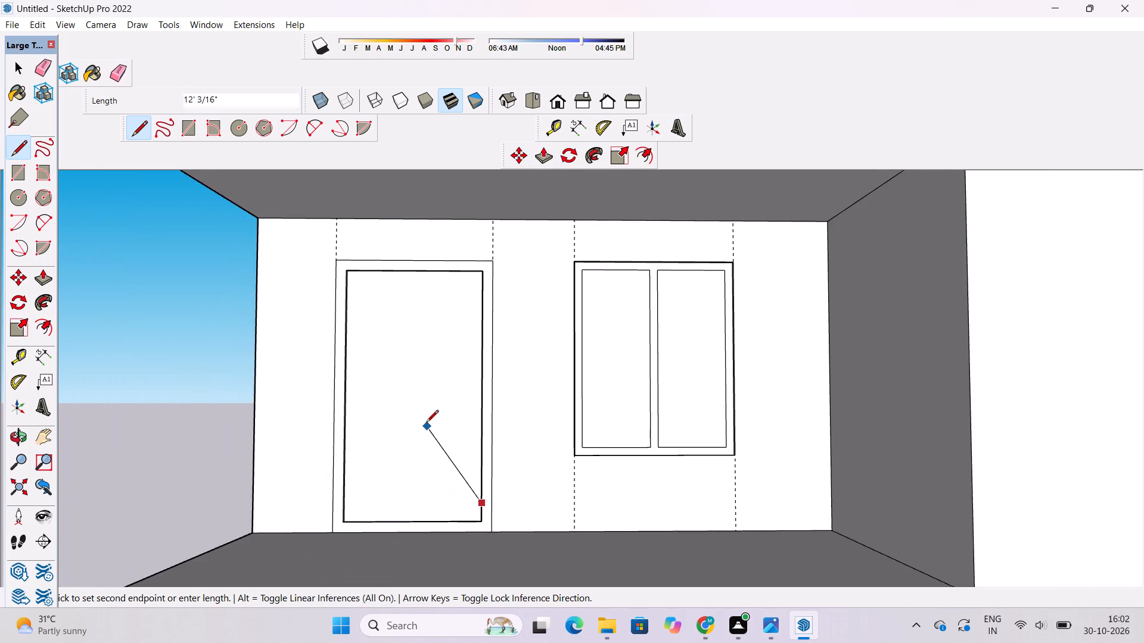
scroll(418, 405, up, 4)
scroll(327, 421, up, 9)
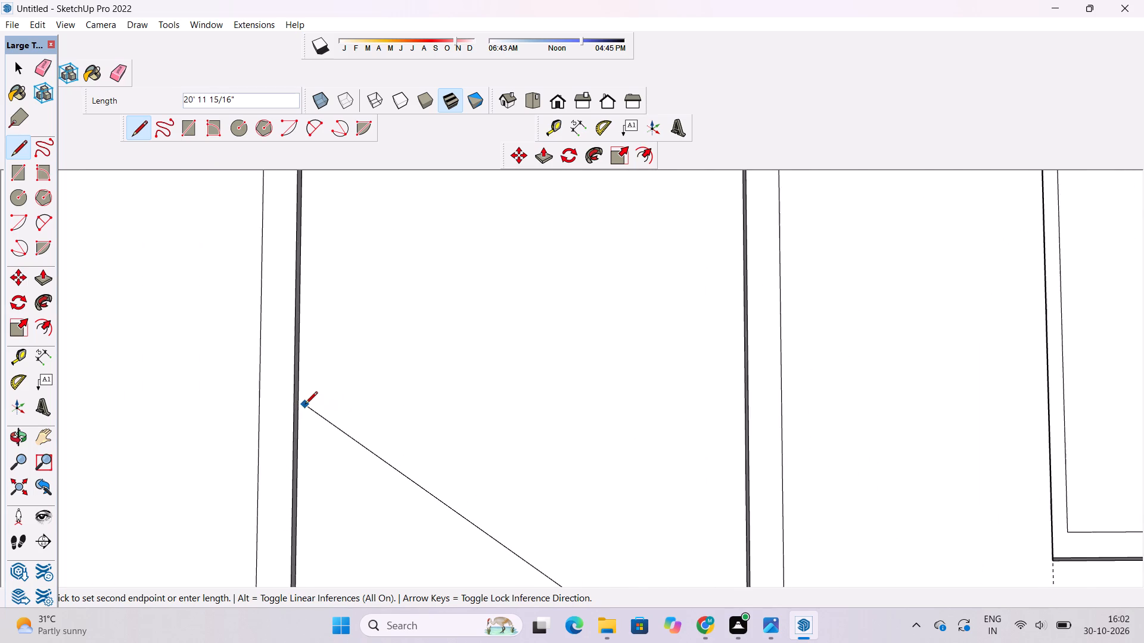
scroll(305, 405, up, 7)
click(298, 401)
Draw a second diagonal from the first line's mid-height endpoint up to the window-side inner edge near the top of the lowest door.
scroll(335, 480, down, 8)
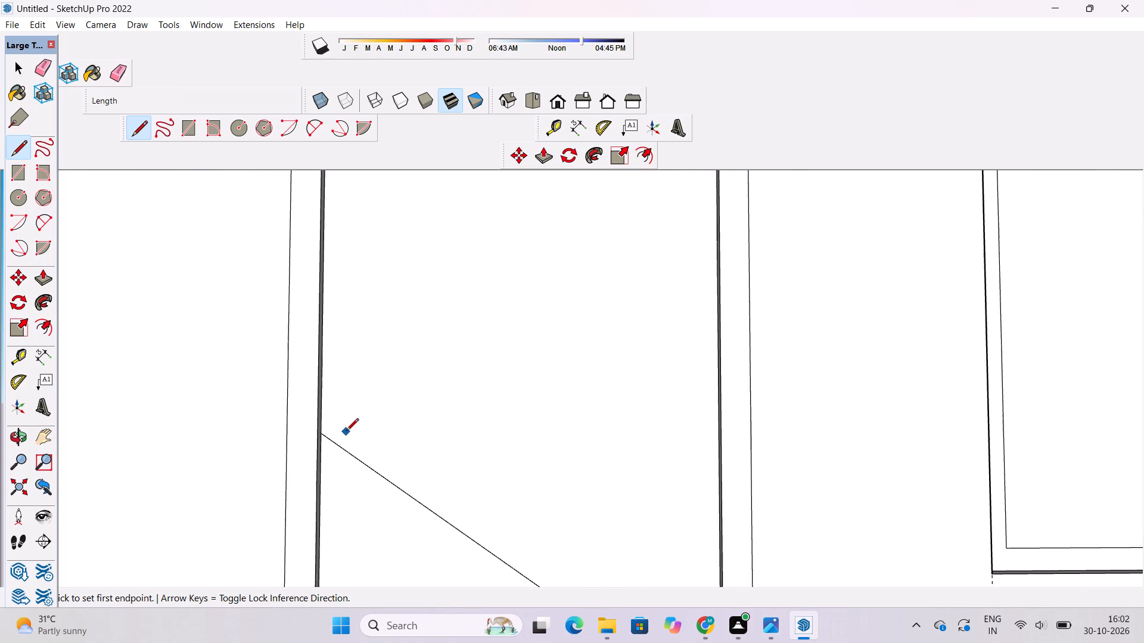
scroll(346, 432, down, 13)
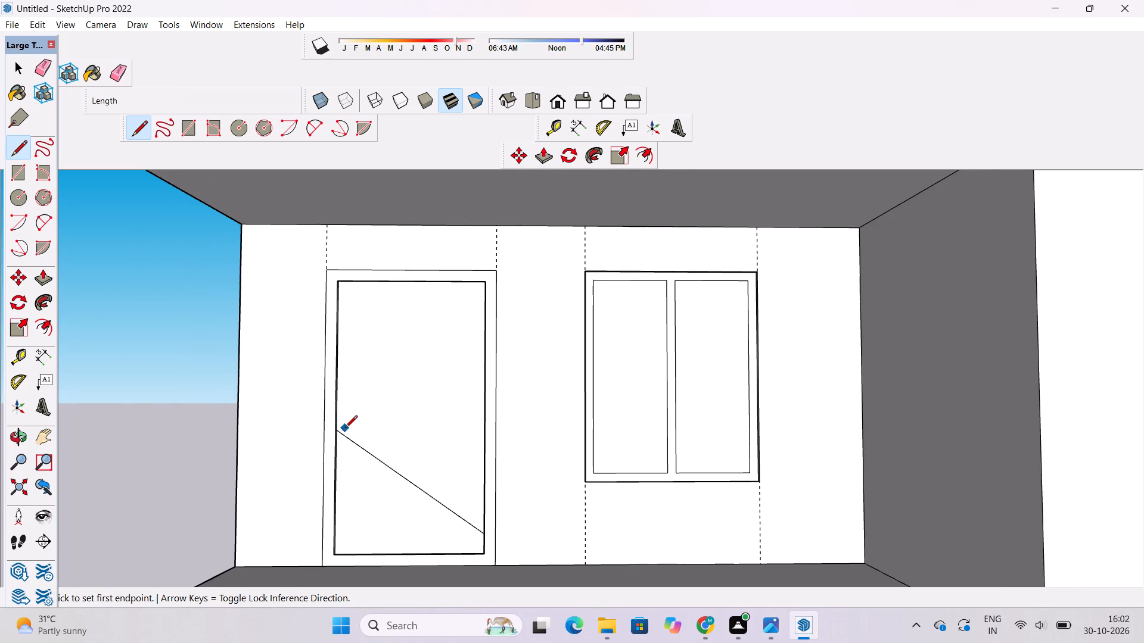
scroll(344, 416, up, 13)
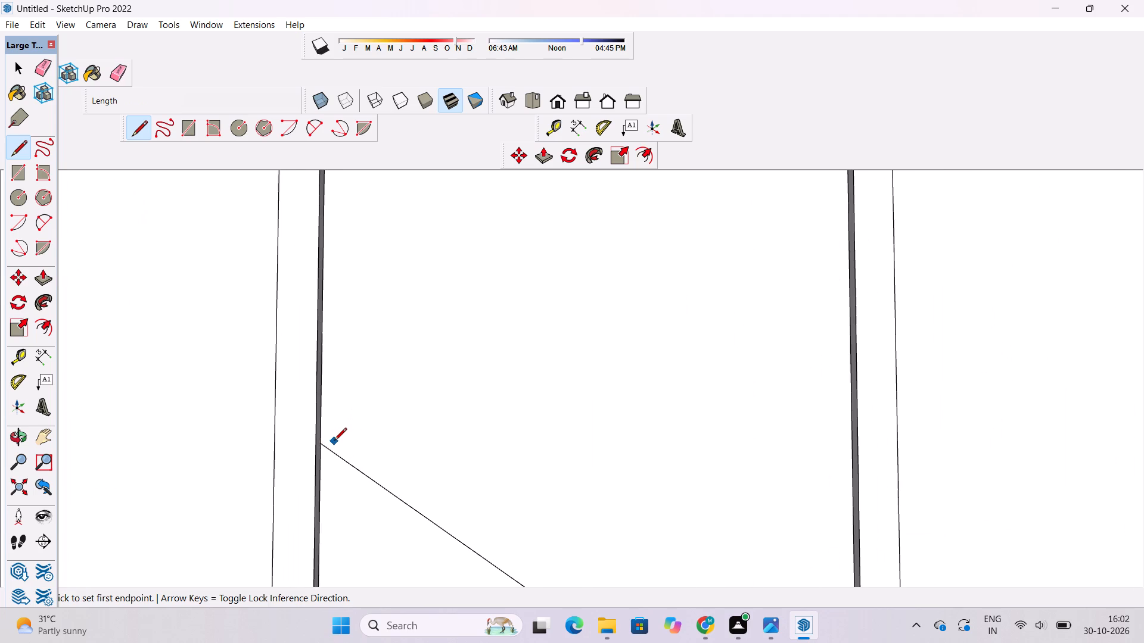
click(325, 442)
scroll(325, 442, down, 8)
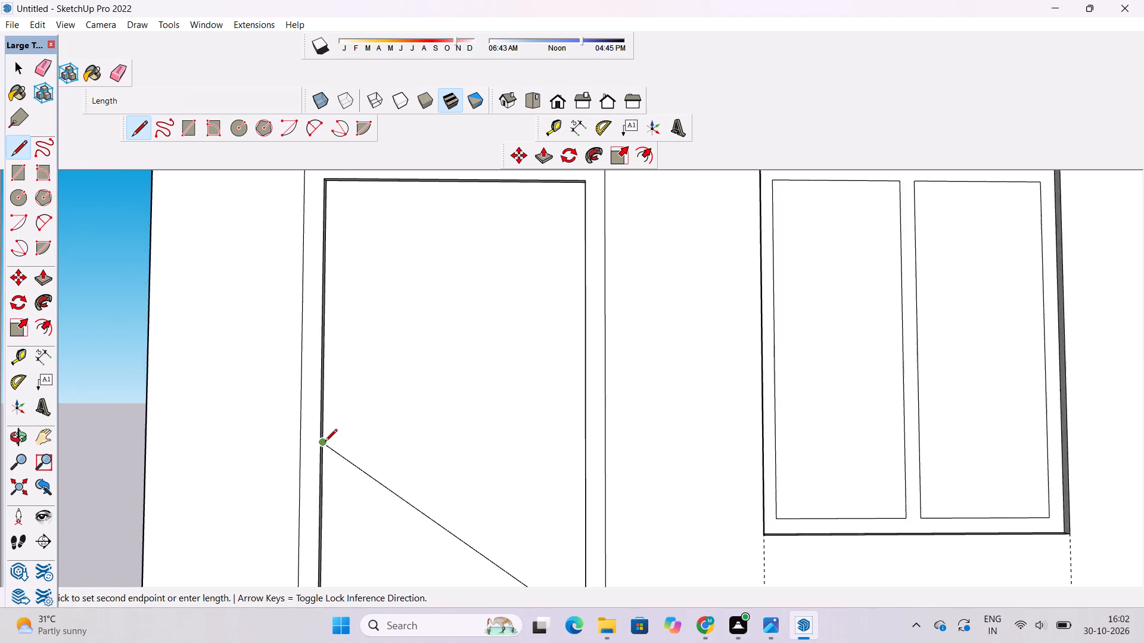
scroll(325, 442, down, 1)
scroll(352, 406, up, 5)
scroll(462, 378, down, 7)
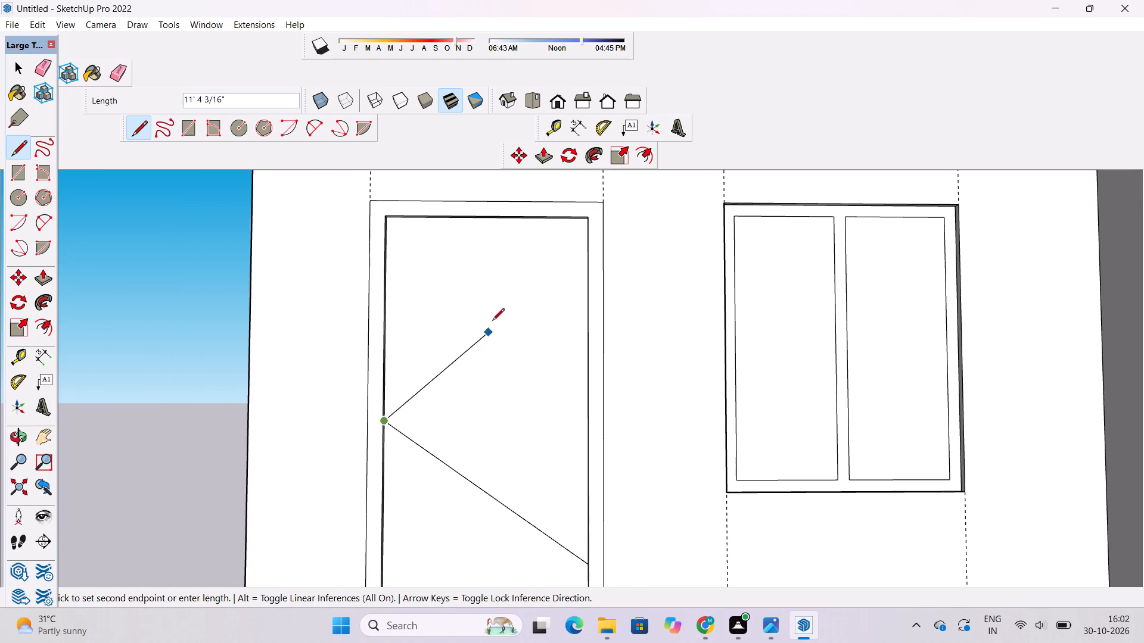
scroll(502, 296, up, 4)
scroll(595, 257, up, 12)
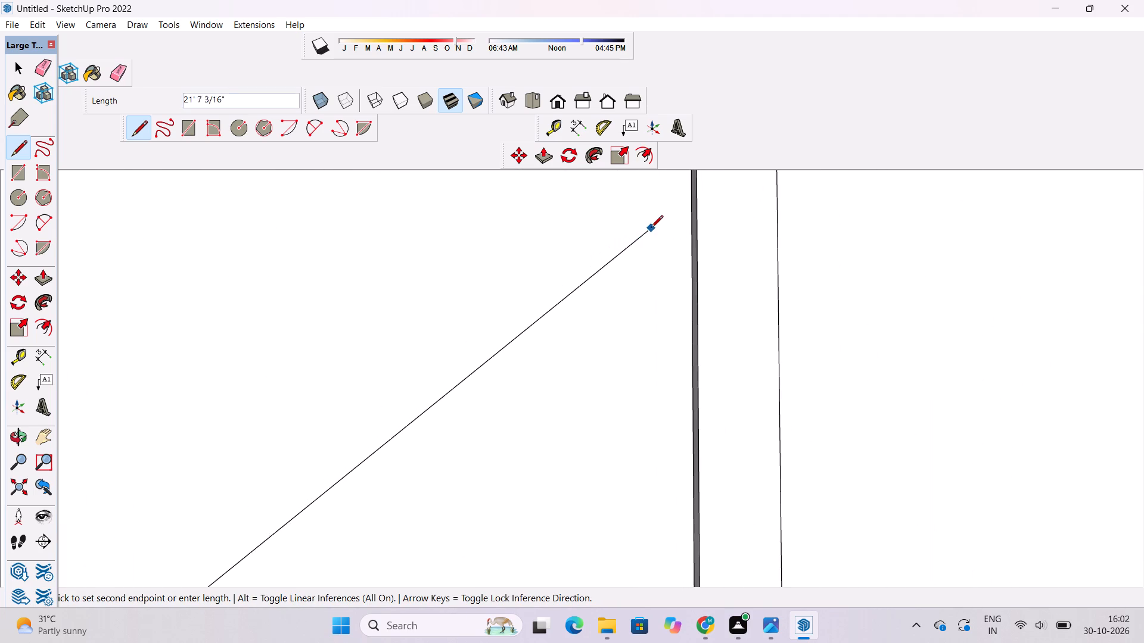
click(689, 205)
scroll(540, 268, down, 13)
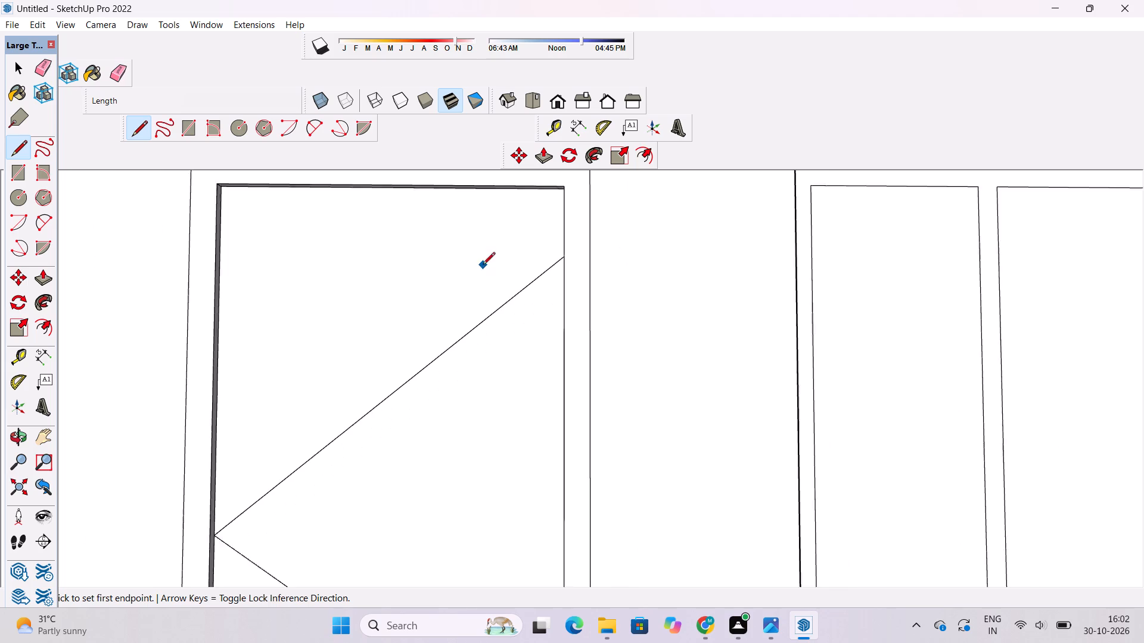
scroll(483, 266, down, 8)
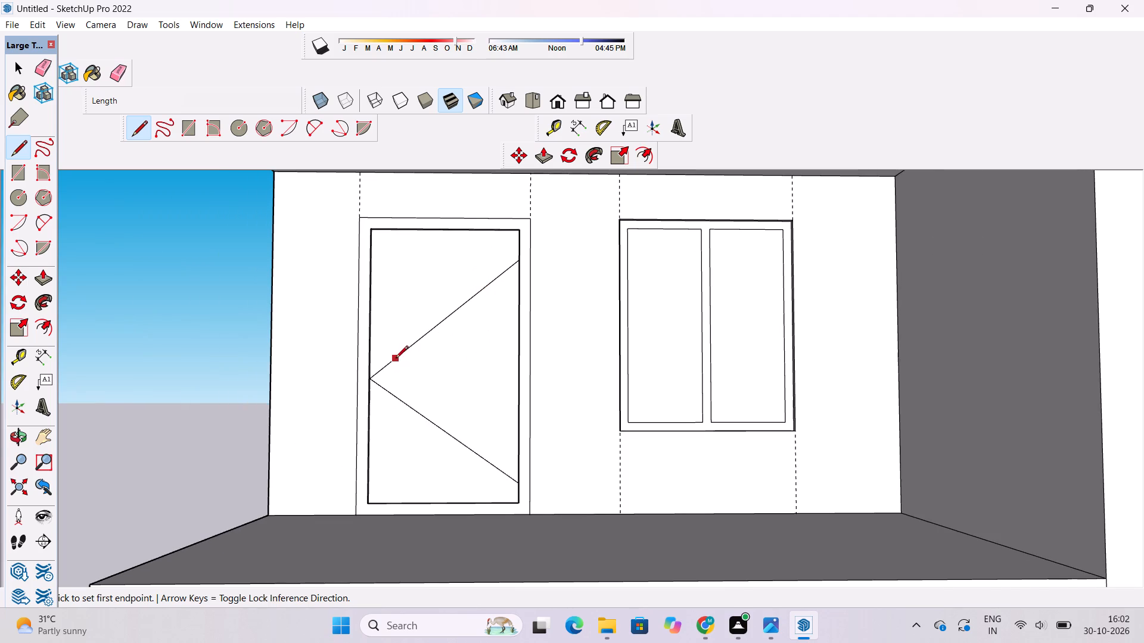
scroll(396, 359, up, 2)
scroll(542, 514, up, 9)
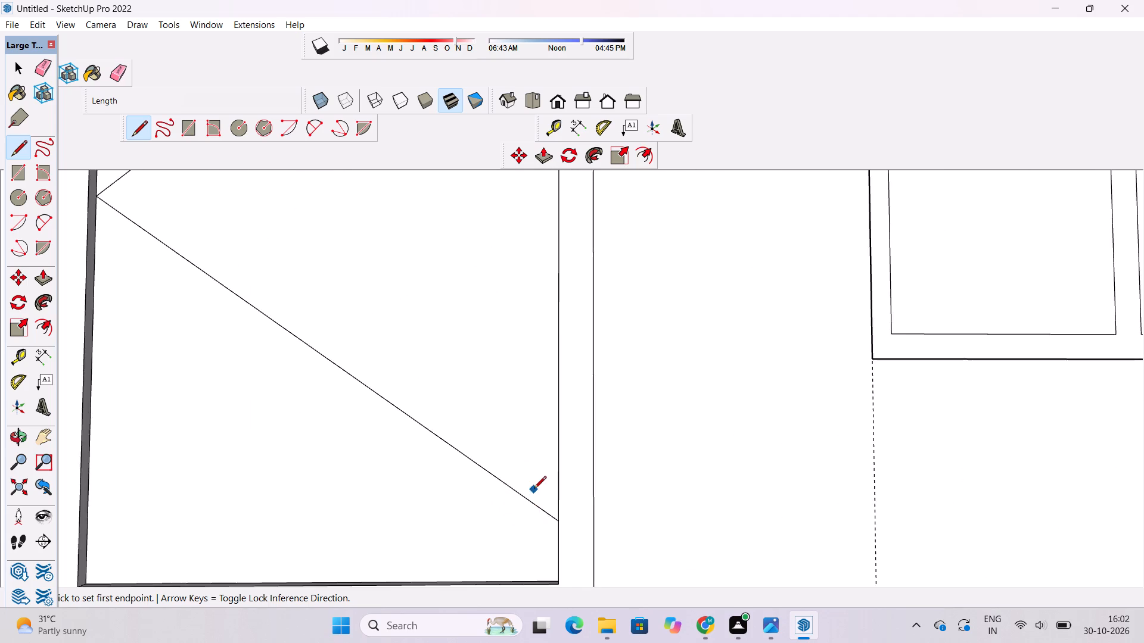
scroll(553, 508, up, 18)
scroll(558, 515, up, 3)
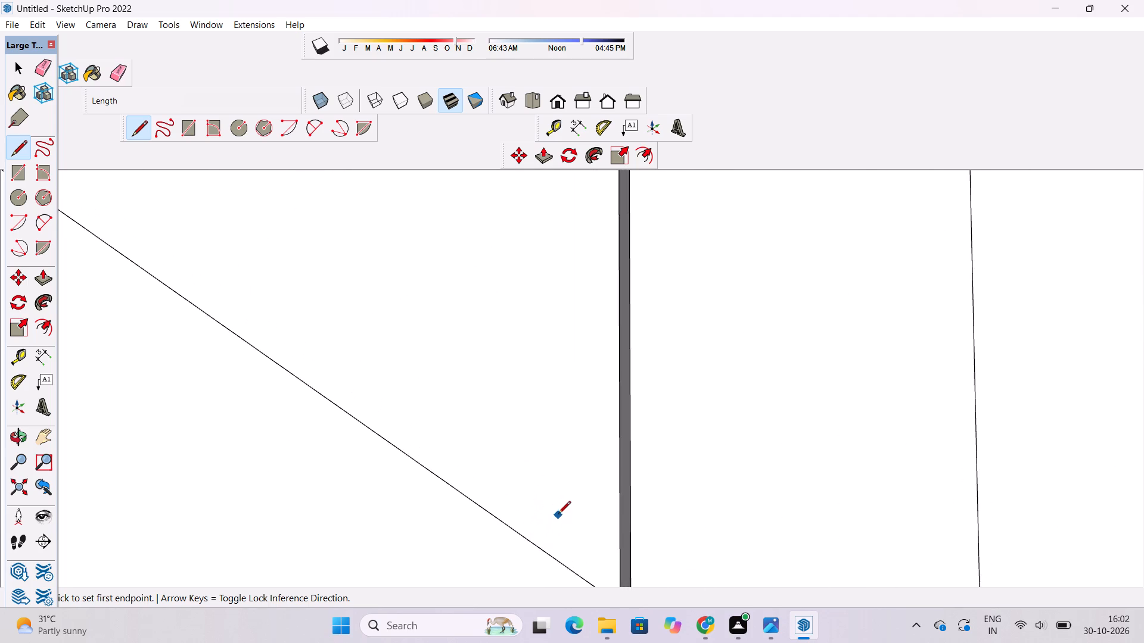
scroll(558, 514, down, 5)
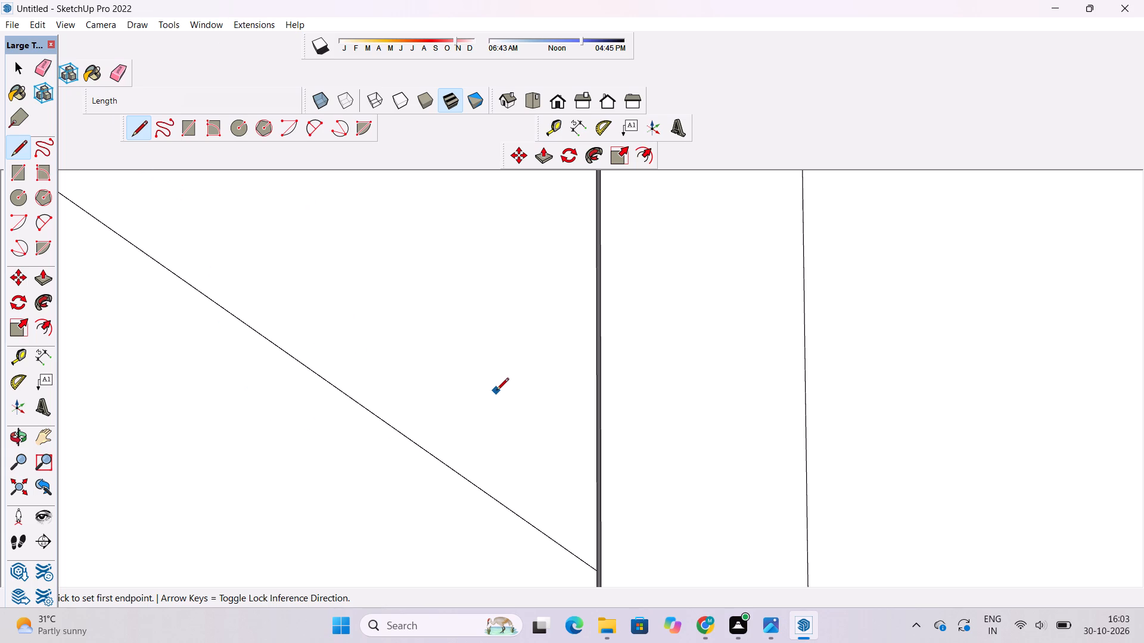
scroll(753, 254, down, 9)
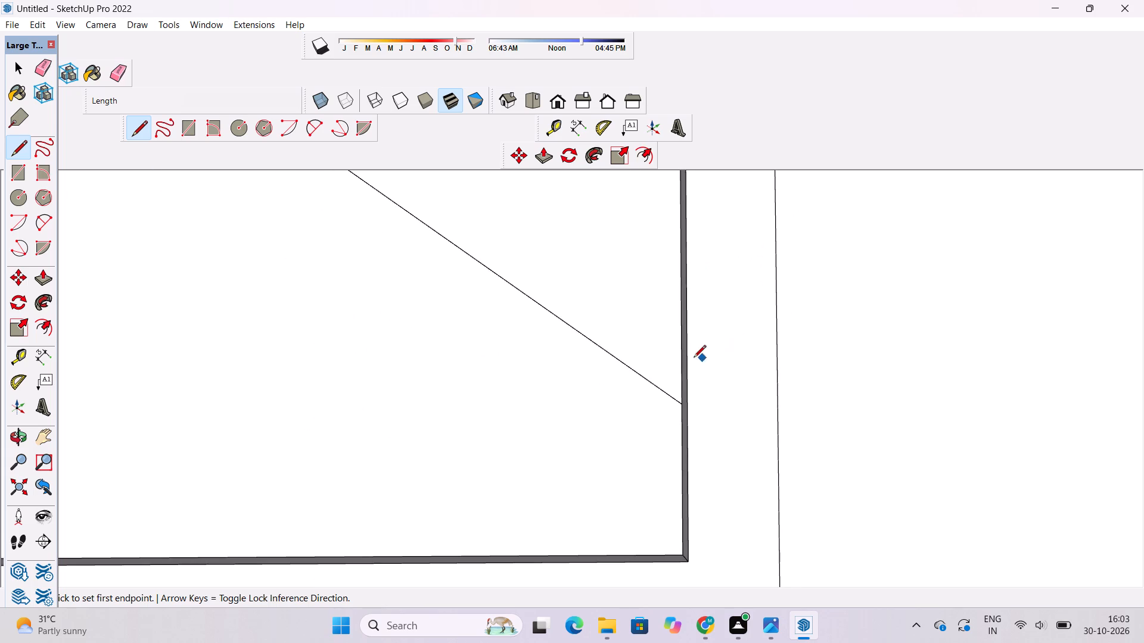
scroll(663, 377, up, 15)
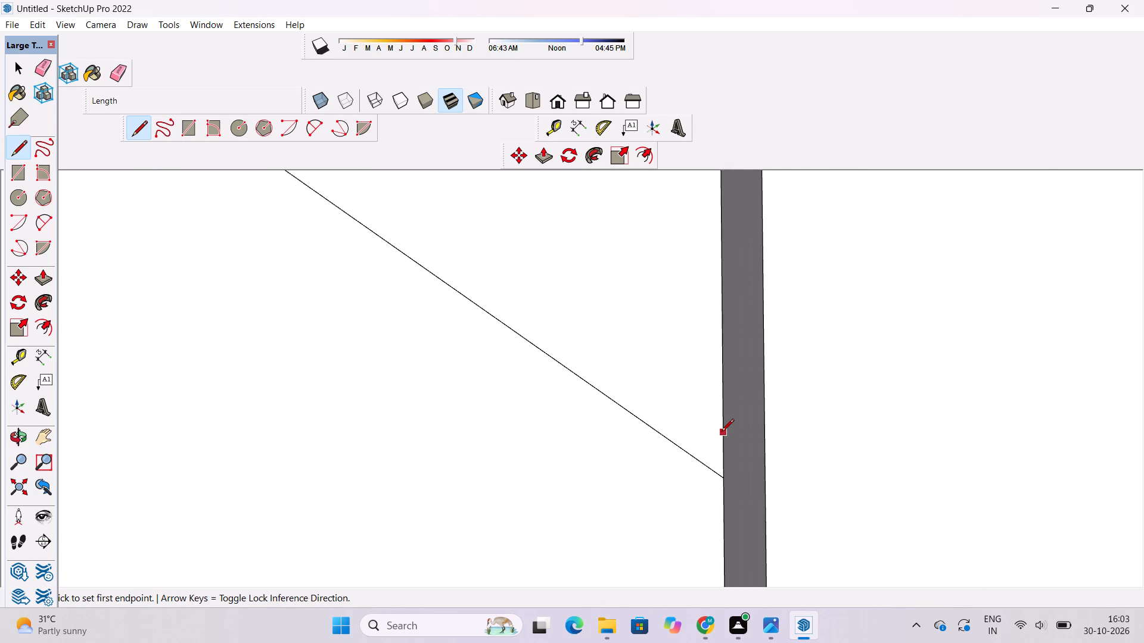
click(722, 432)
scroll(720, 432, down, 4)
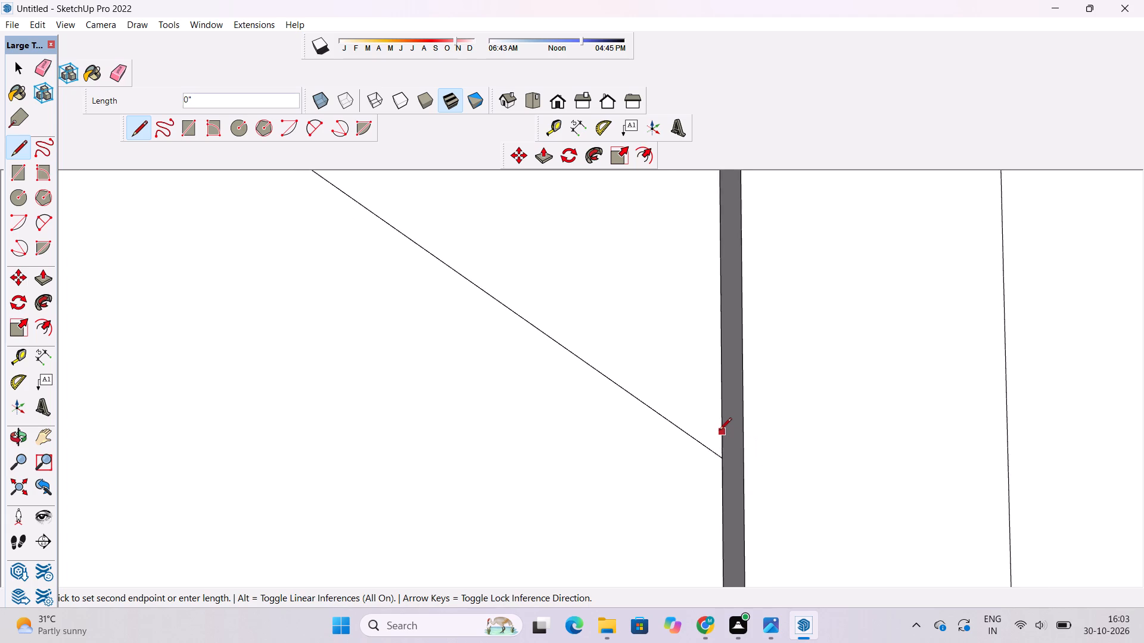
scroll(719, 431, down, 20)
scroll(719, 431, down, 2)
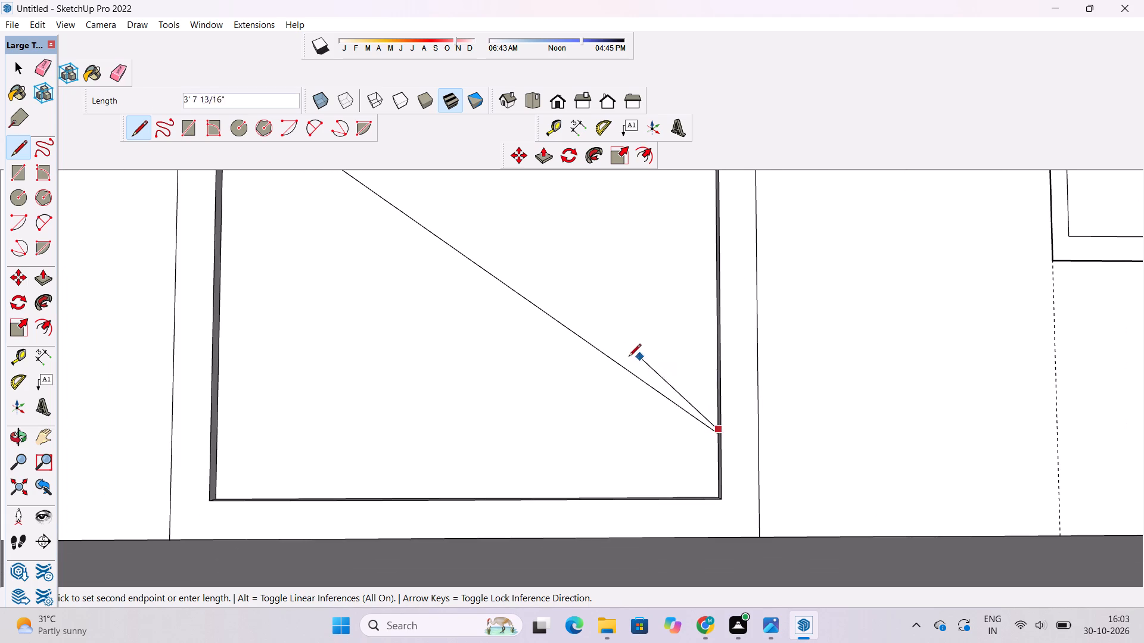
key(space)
Draw a line about 20' 10" long just above the lower diagonal, from the lowest door's window-side inner edge to the upper diagonal.
key(l)
scroll(663, 411, up, 6)
scroll(717, 419, up, 4)
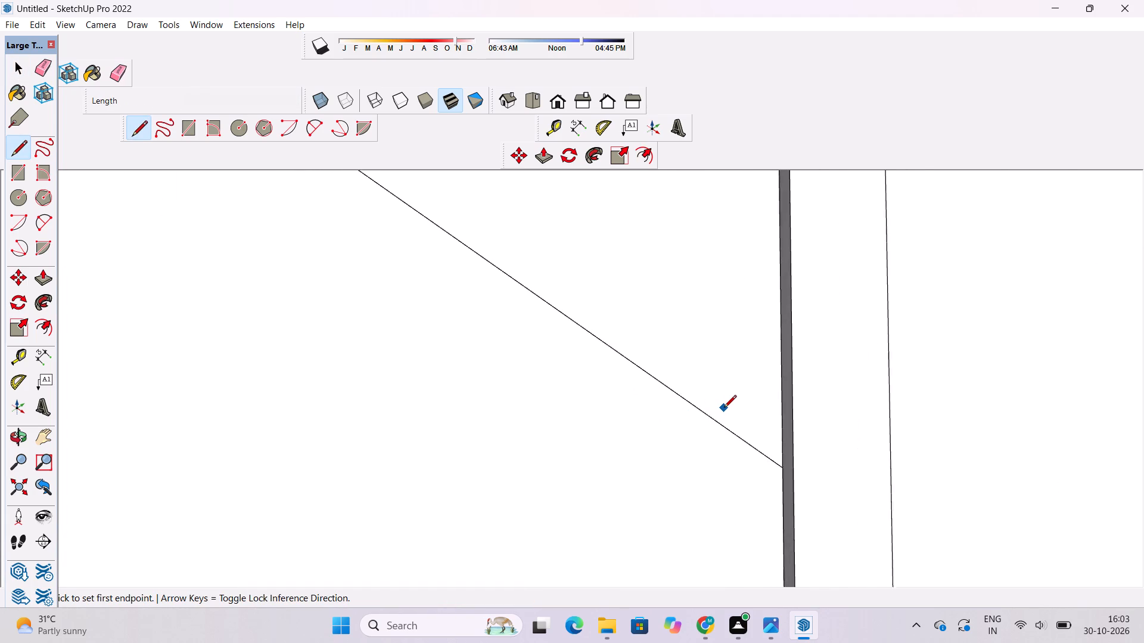
scroll(724, 408, up, 2)
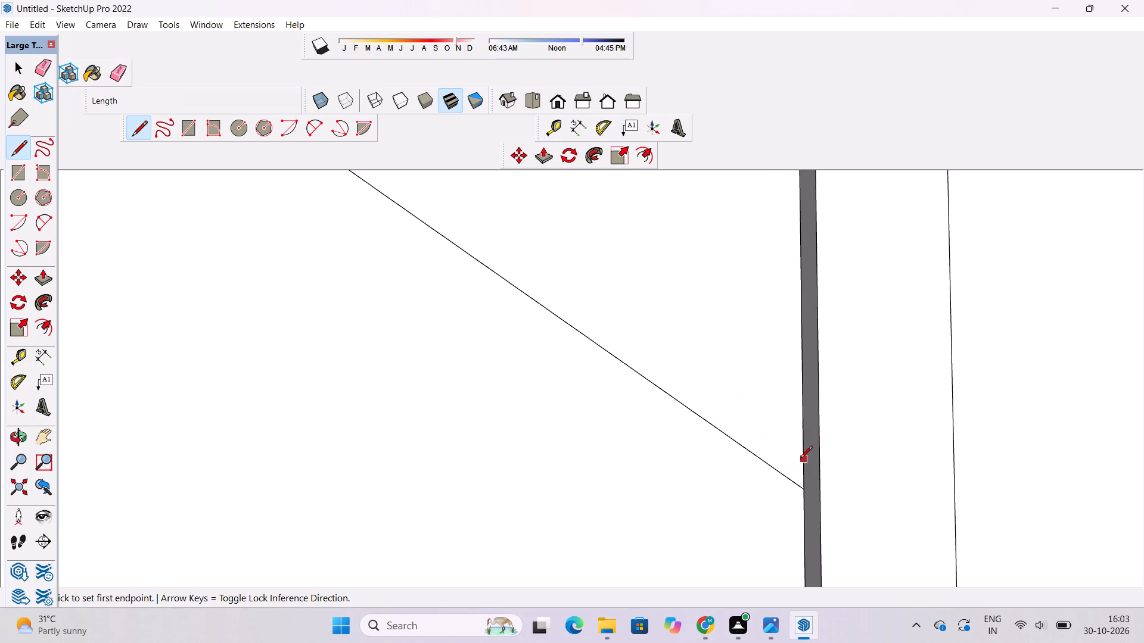
click(801, 444)
scroll(800, 438, down, 11)
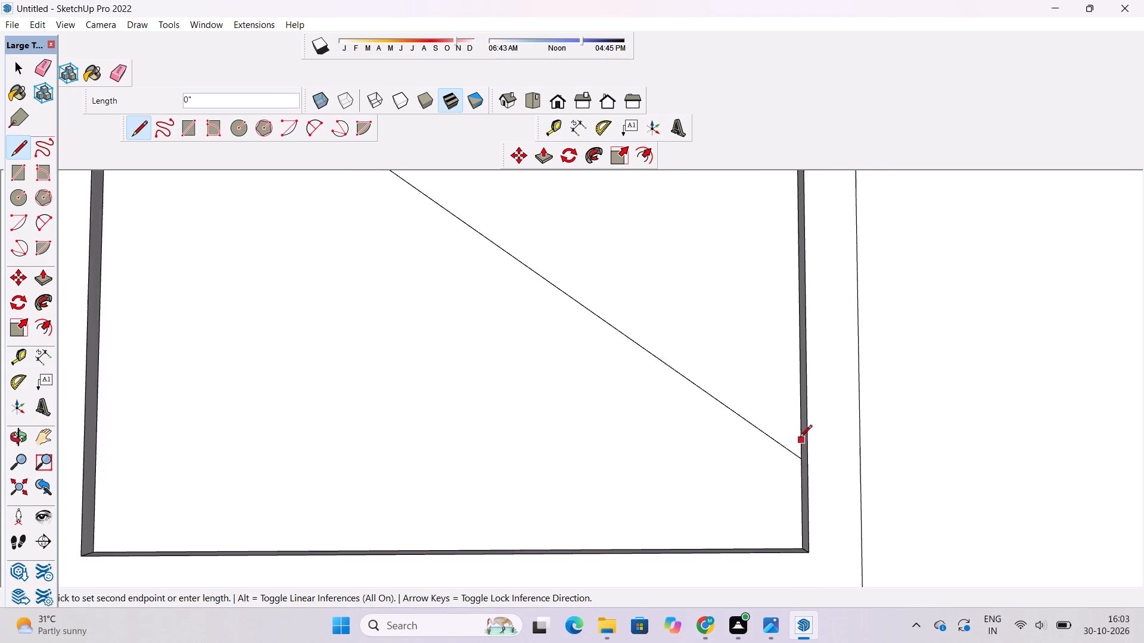
scroll(800, 438, down, 11)
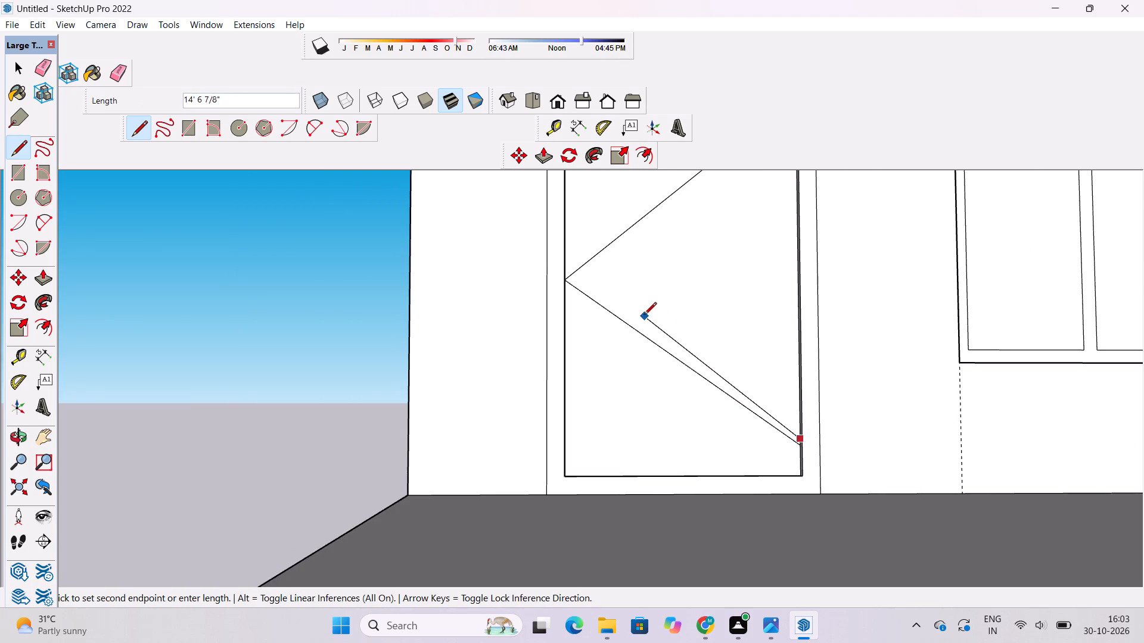
scroll(620, 299, up, 4)
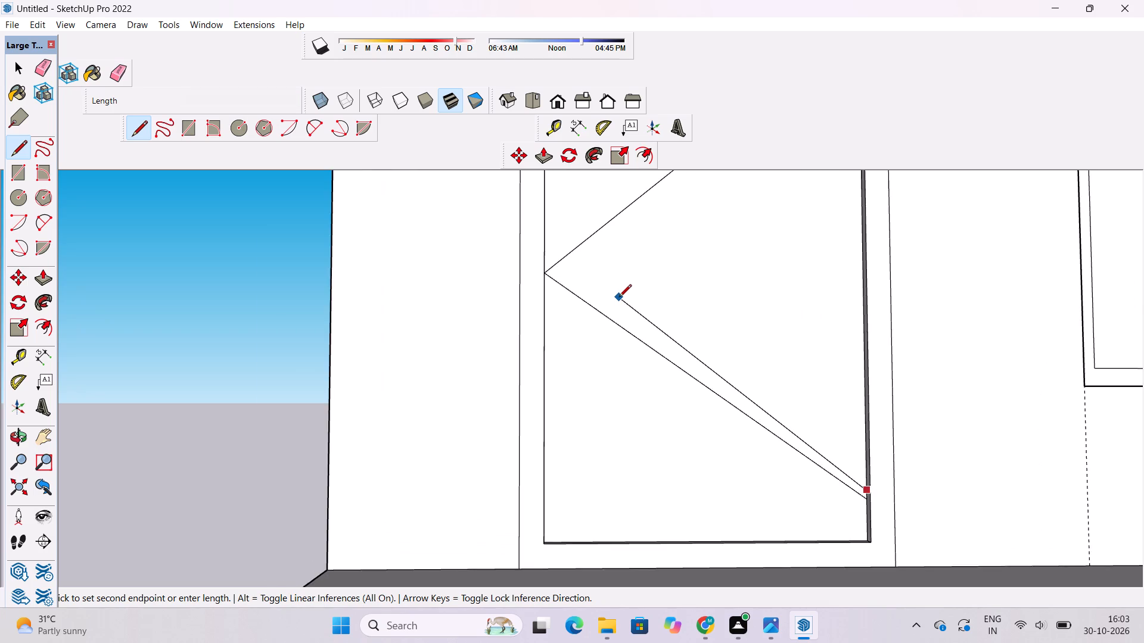
scroll(619, 298, up, 3)
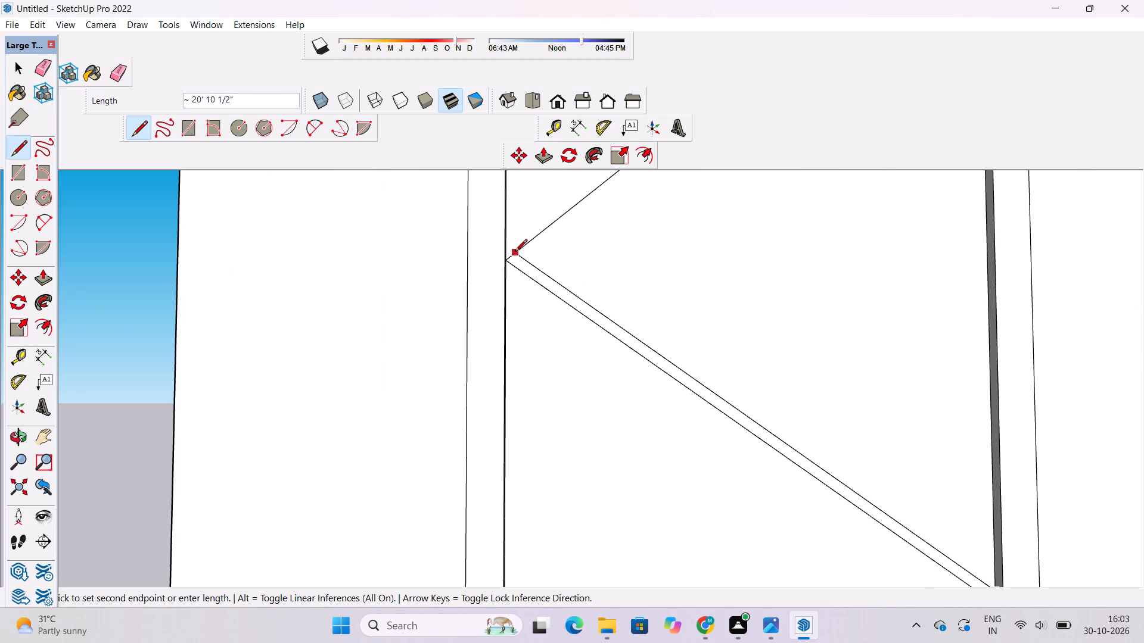
click(515, 254)
Draw a line about 22' 4" long just above the upper diagonal, between the two side inner edges of the lowest door.
scroll(526, 339, down, 11)
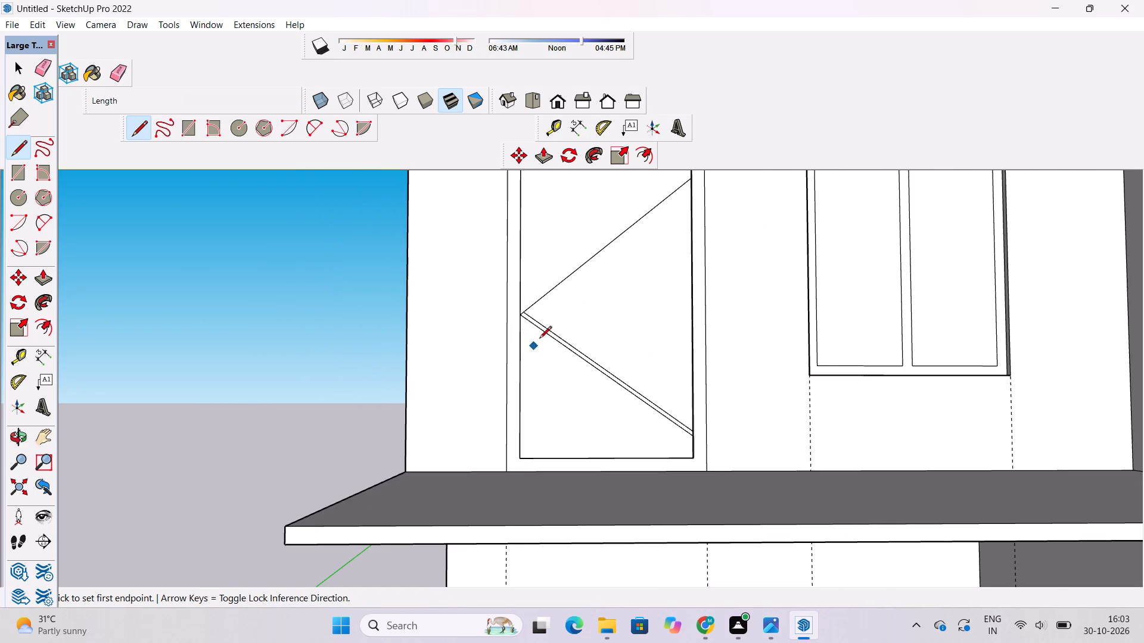
scroll(551, 332, down, 4)
scroll(626, 322, down, 2)
scroll(667, 174, up, 8)
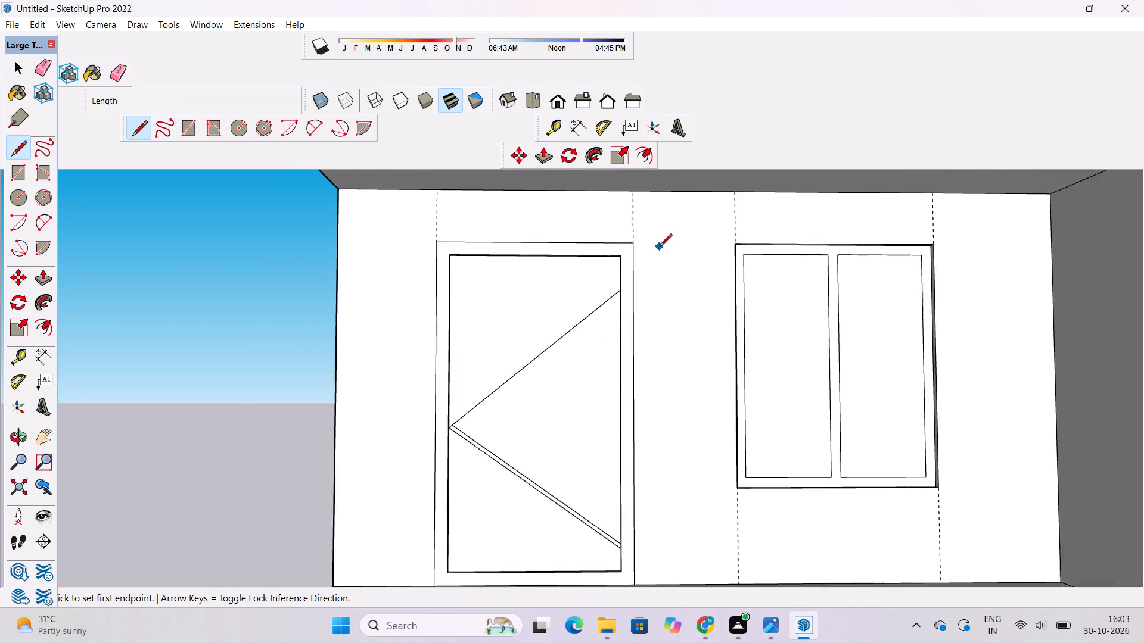
scroll(660, 247, up, 2)
scroll(558, 244, down, 4)
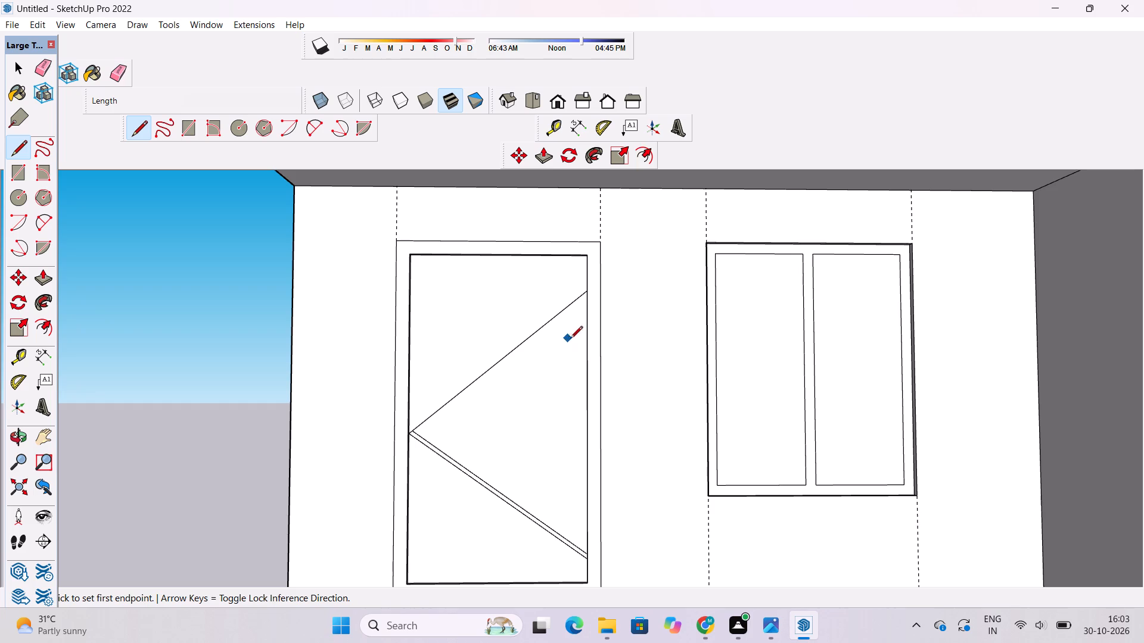
scroll(505, 364, up, 4)
scroll(474, 279, down, 7)
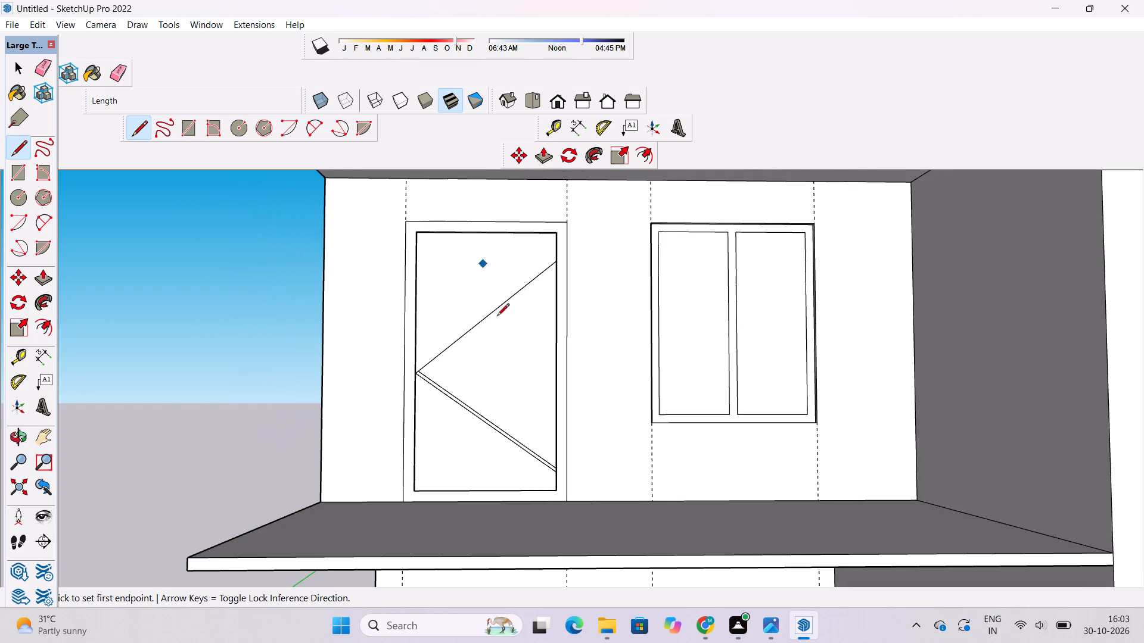
scroll(452, 368, up, 20)
scroll(452, 368, up, 8)
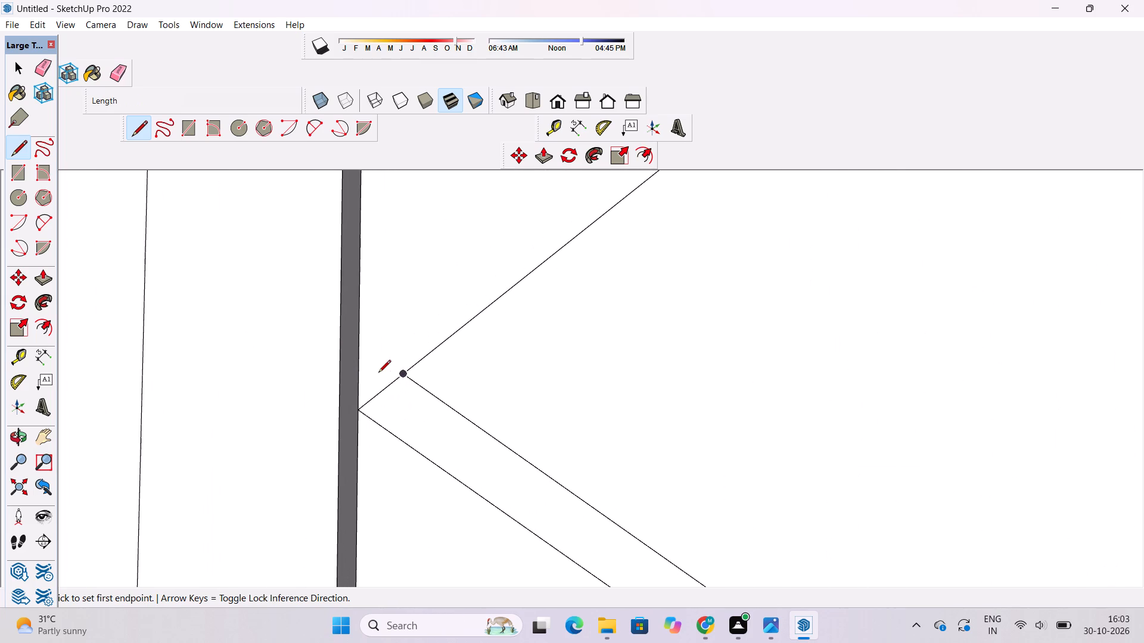
click(360, 342)
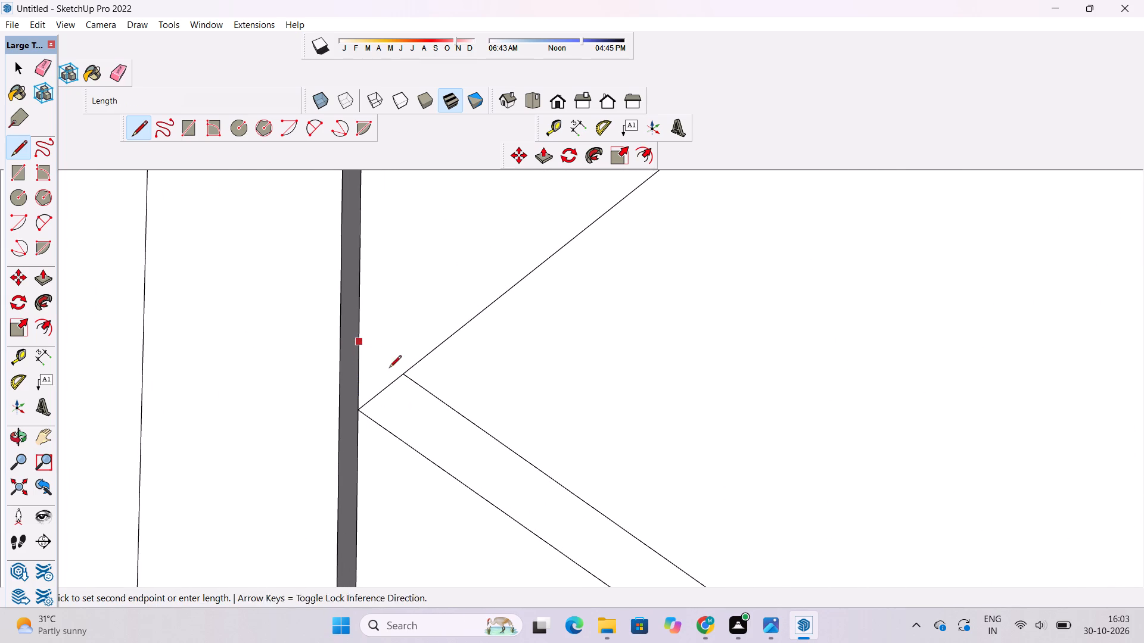
scroll(460, 413, down, 20)
scroll(460, 413, down, 6)
scroll(472, 351, up, 4)
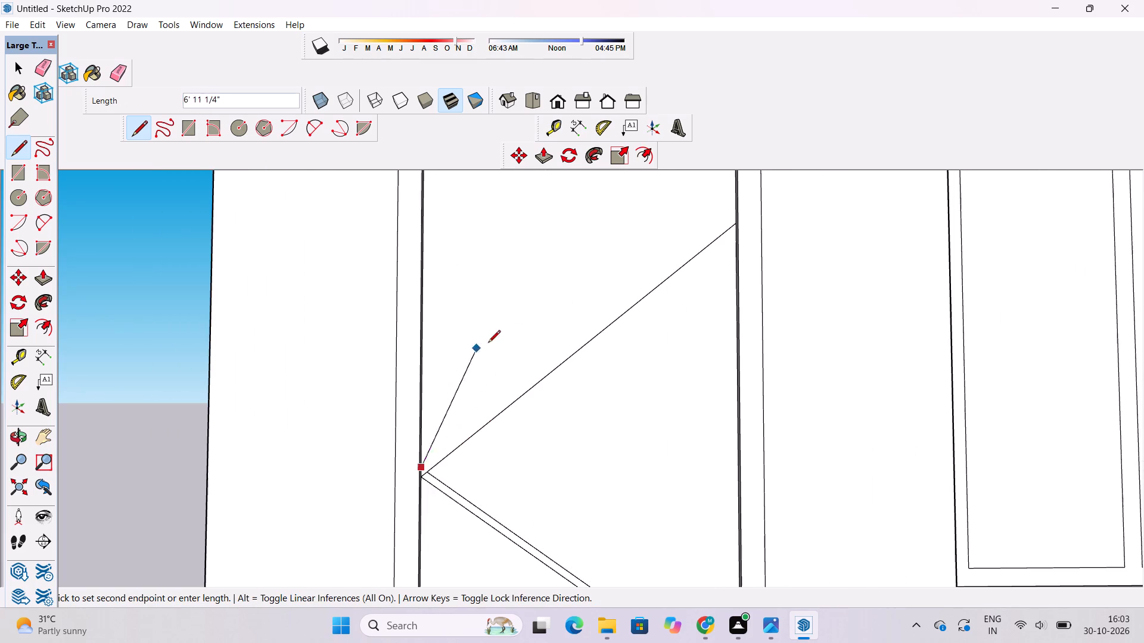
scroll(720, 220, up, 13)
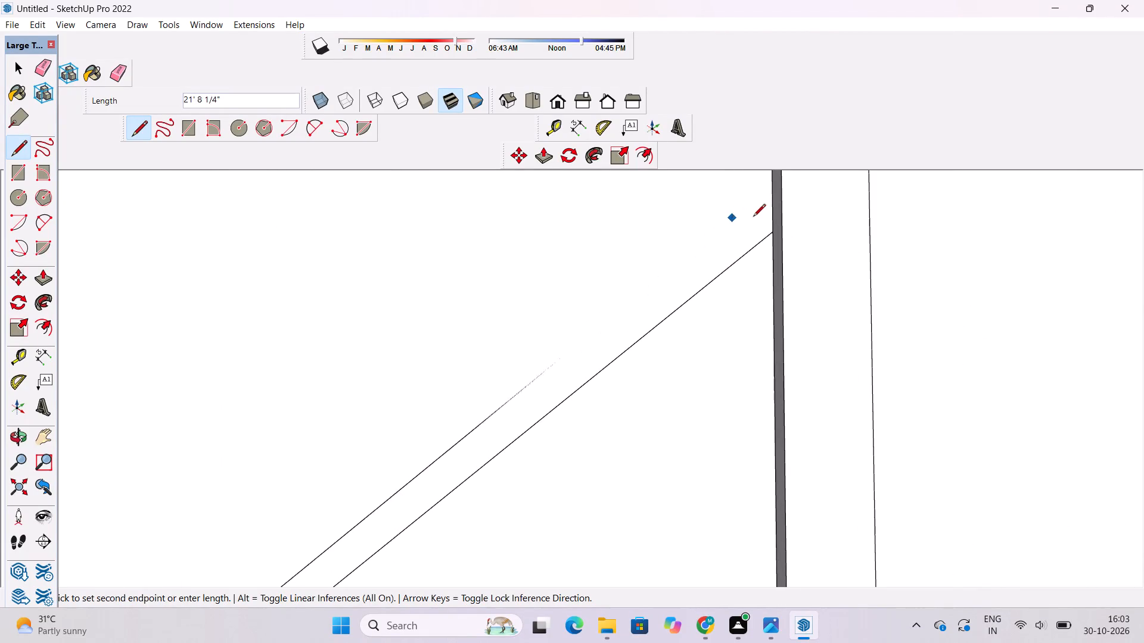
click(770, 208)
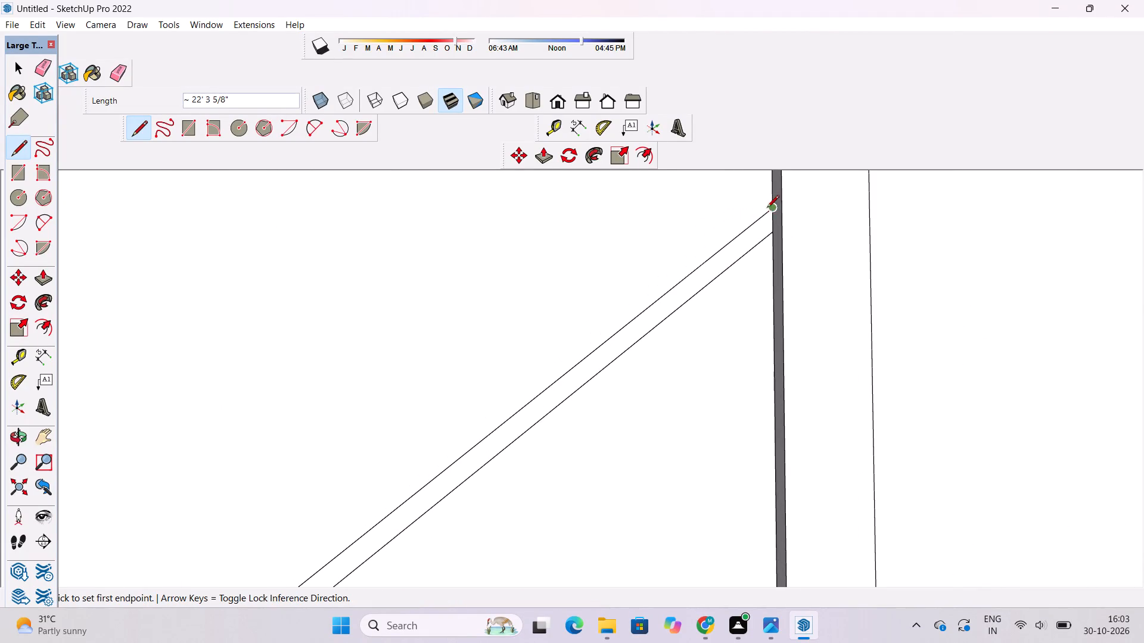
Examine the doubled diagonal lines on the lowest door's panel from several angles.
scroll(690, 235, down, 18)
key(space)
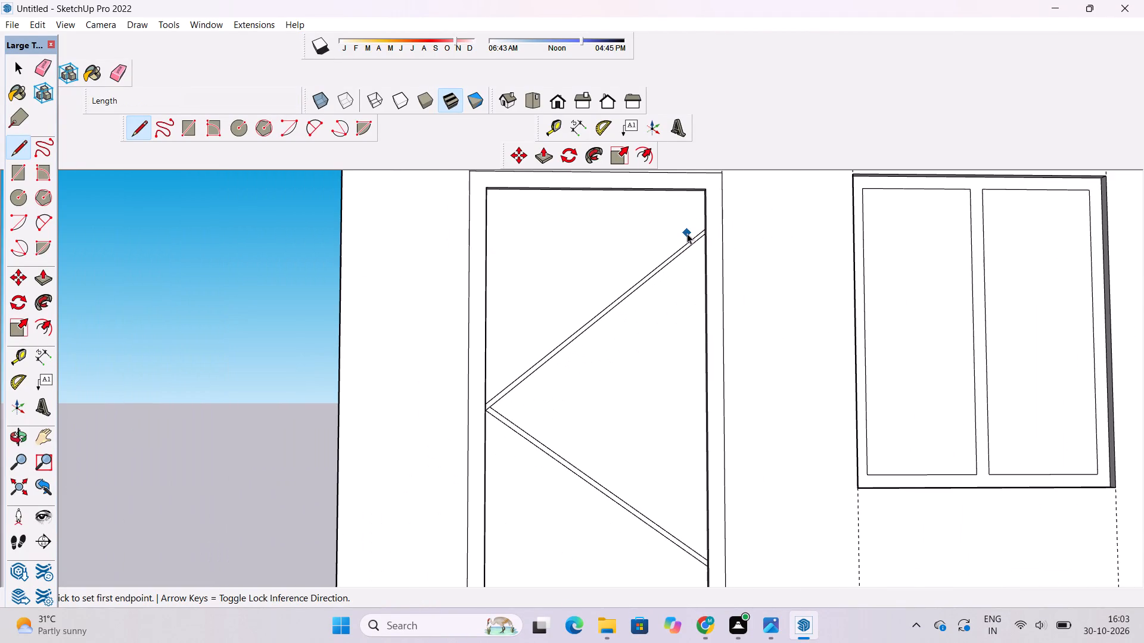
text(o)
scroll(665, 299, up, 1)
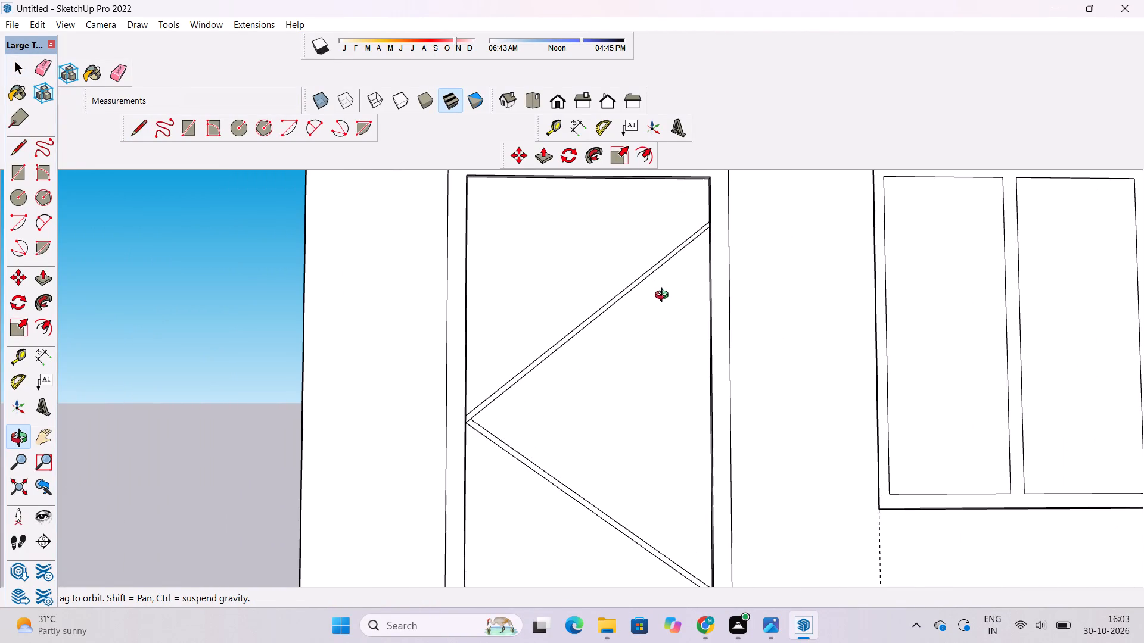
shift+drag(664, 296, 647, 286)
shift+scroll(598, 277, down, 5)
shift+drag(610, 296, 613, 299)
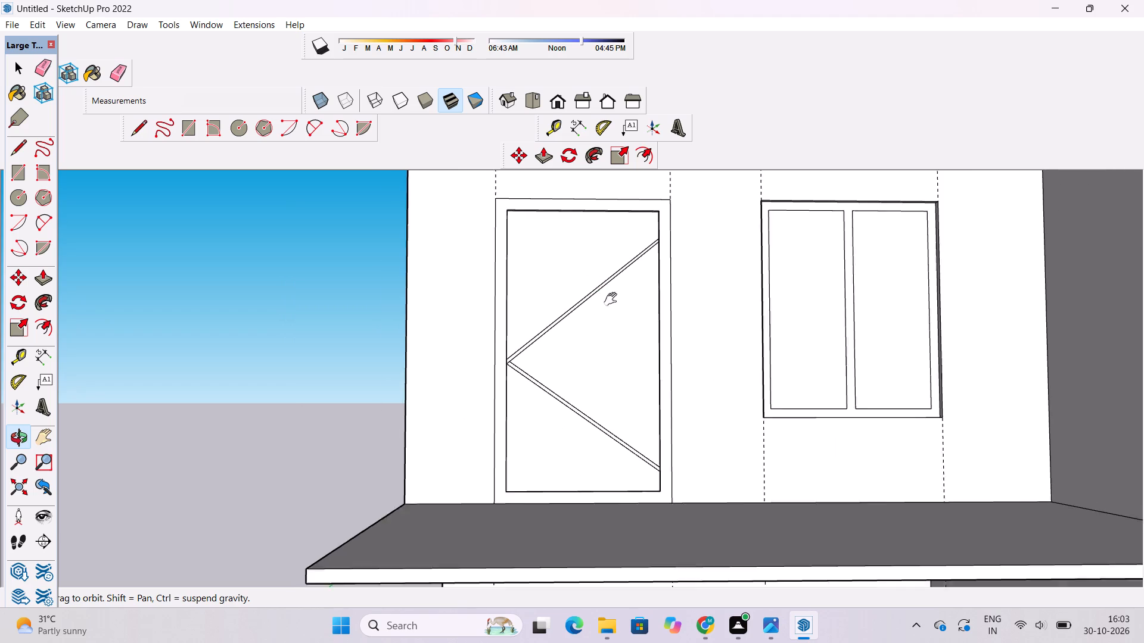
shift+drag(613, 299, 619, 310)
scroll(620, 308, up, 1)
shift+drag(627, 313, 642, 344)
drag(611, 351, 529, 356)
scroll(526, 330, up, 3)
shift+drag(533, 328, 545, 301)
drag(545, 301, 539, 305)
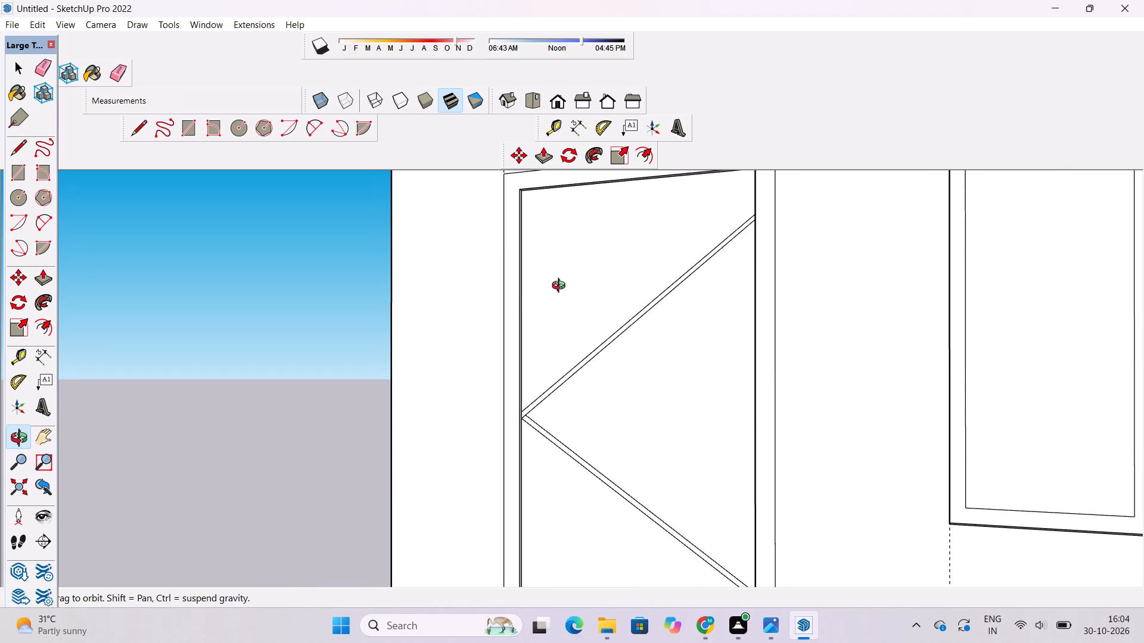
drag(555, 295, 547, 268)
scroll(547, 268, down, 4)
drag(552, 281, 564, 310)
scroll(573, 295, up, 1)
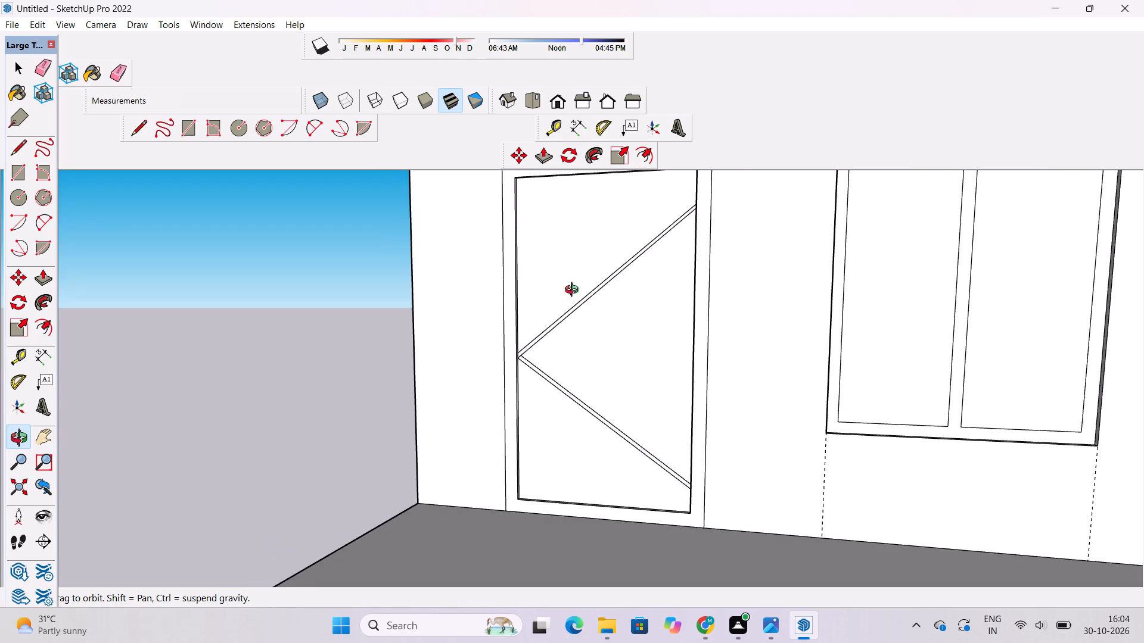
shift+drag(573, 288, 563, 291)
scroll(559, 292, up, 1)
drag(571, 271, 529, 319)
shift+drag(529, 320, 514, 332)
shift+drag(515, 330, 496, 333)
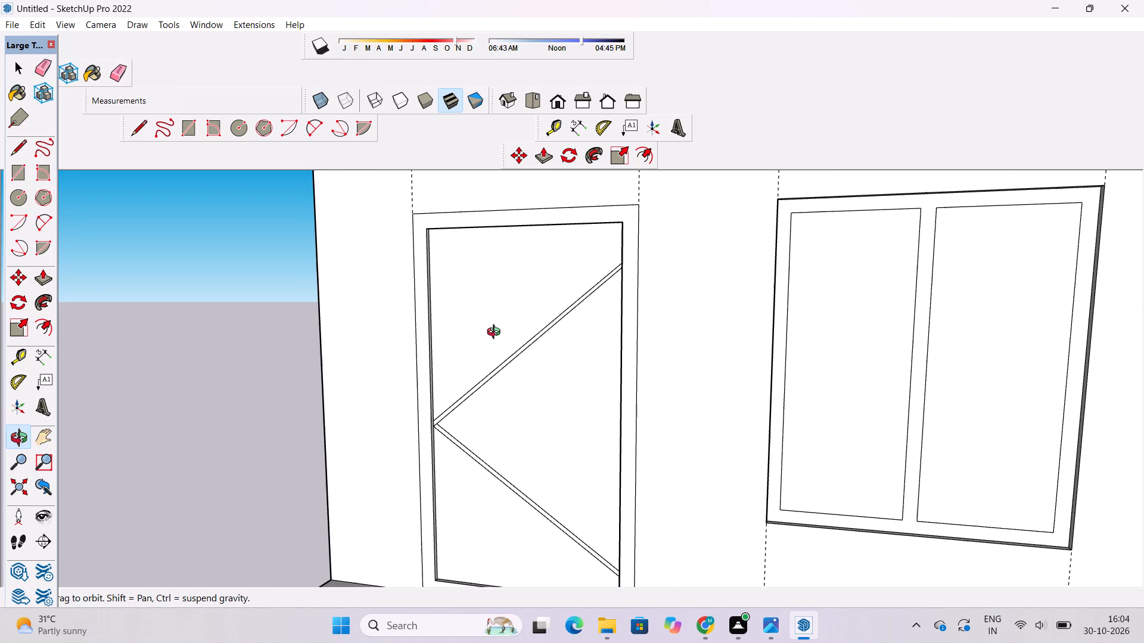
Draw a diagonal about 12' 7" long from the door's inner edge opposite the window, near the top, to the upper diagonal band's midpoint.
key(l)
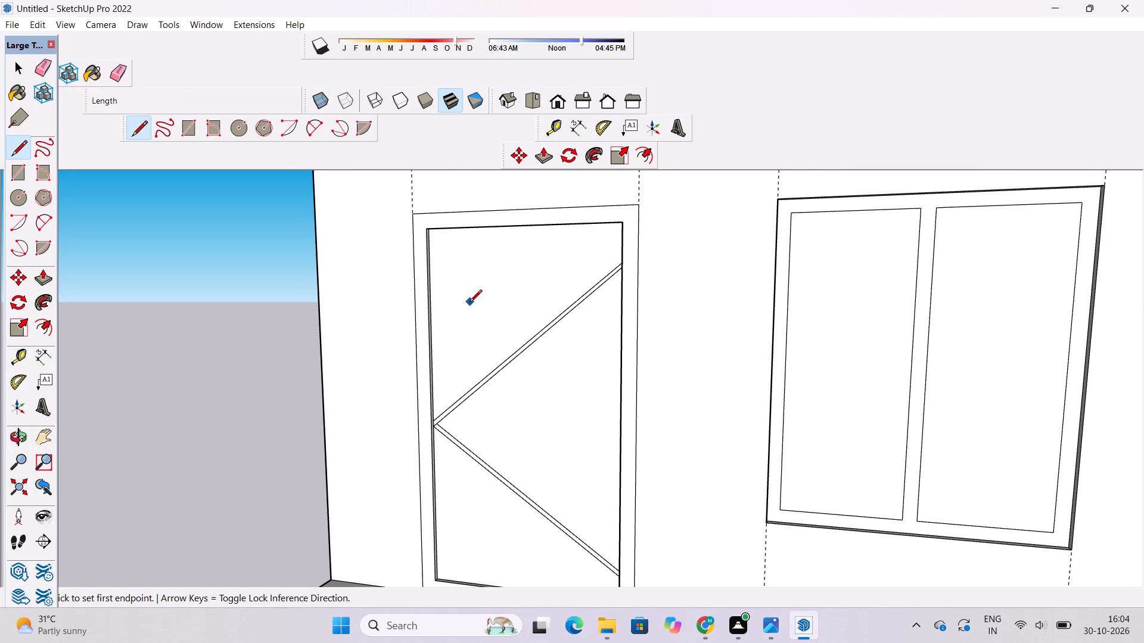
scroll(470, 304, up, 4)
scroll(427, 224, up, 3)
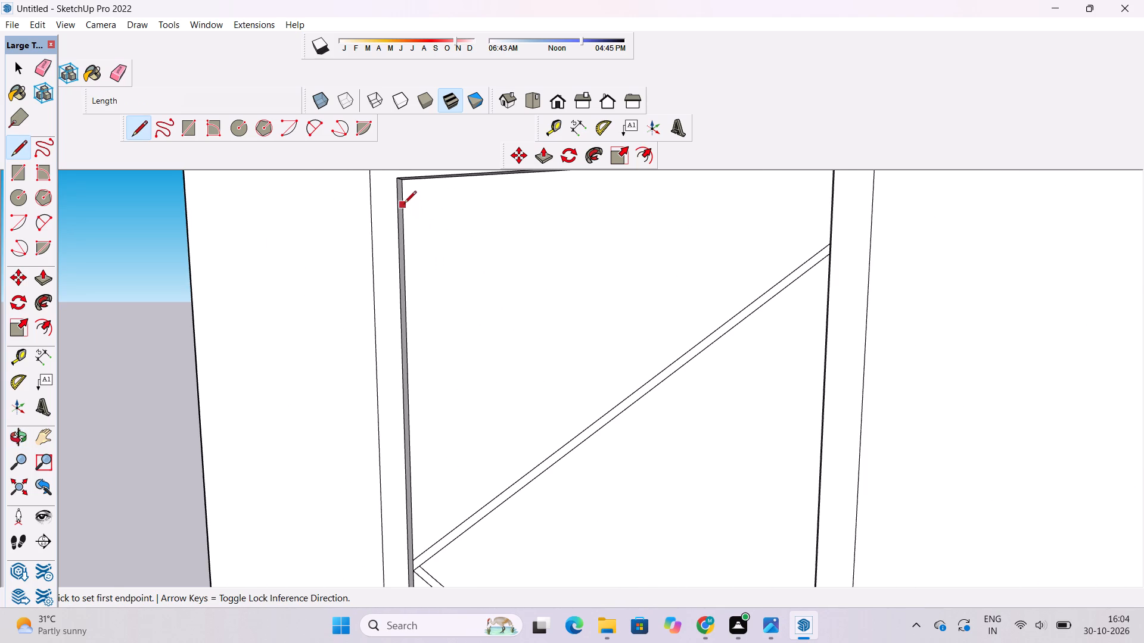
click(404, 204)
scroll(404, 204, down, 5)
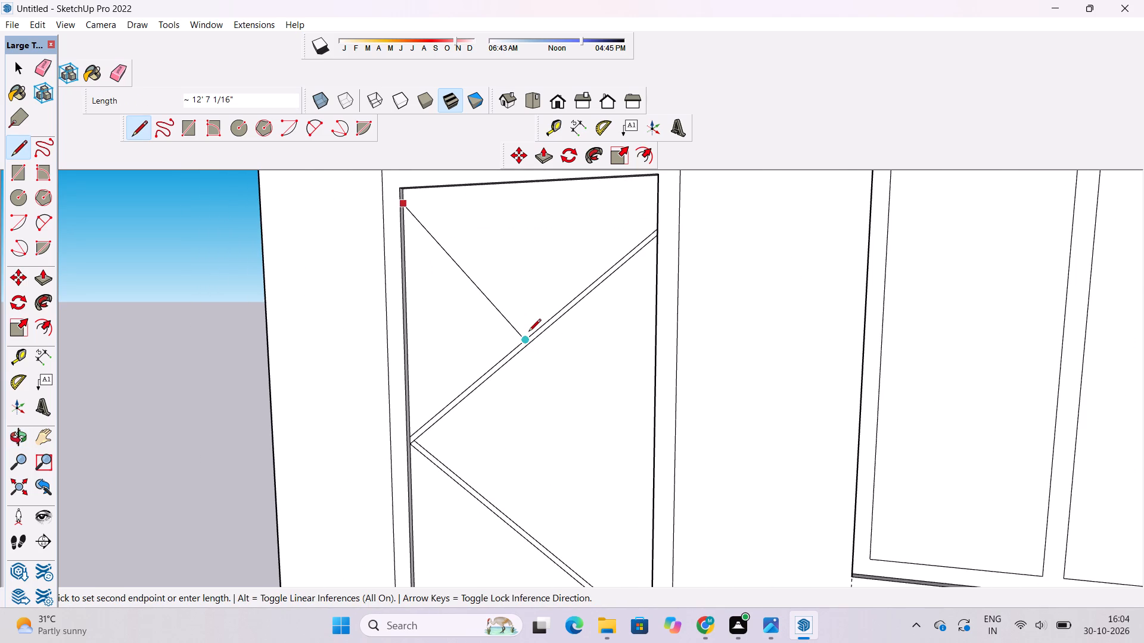
click(529, 332)
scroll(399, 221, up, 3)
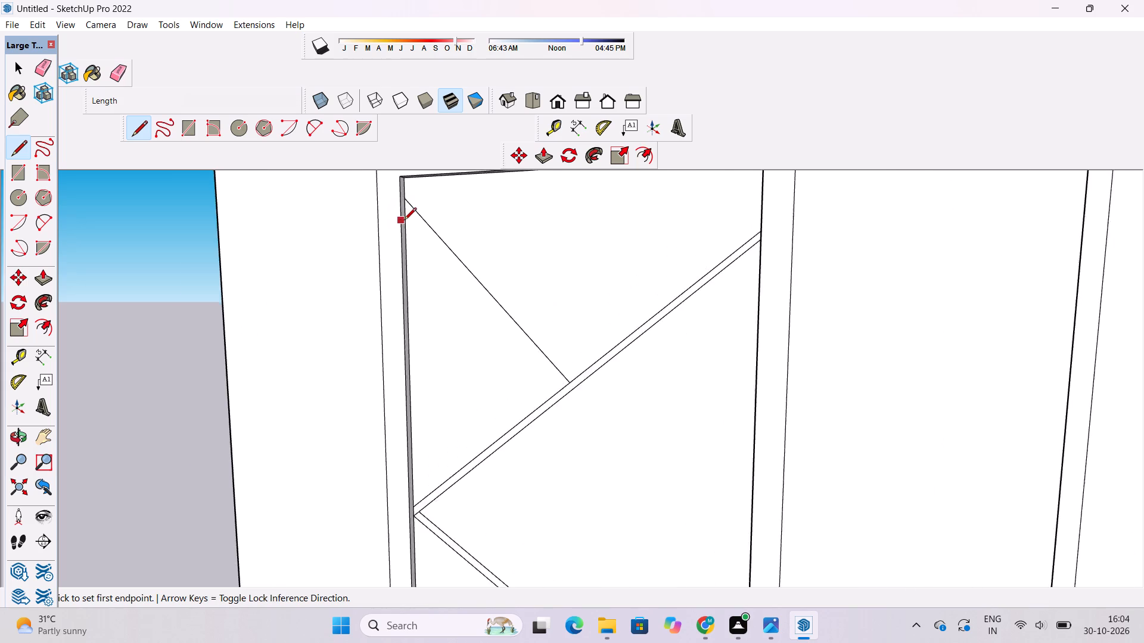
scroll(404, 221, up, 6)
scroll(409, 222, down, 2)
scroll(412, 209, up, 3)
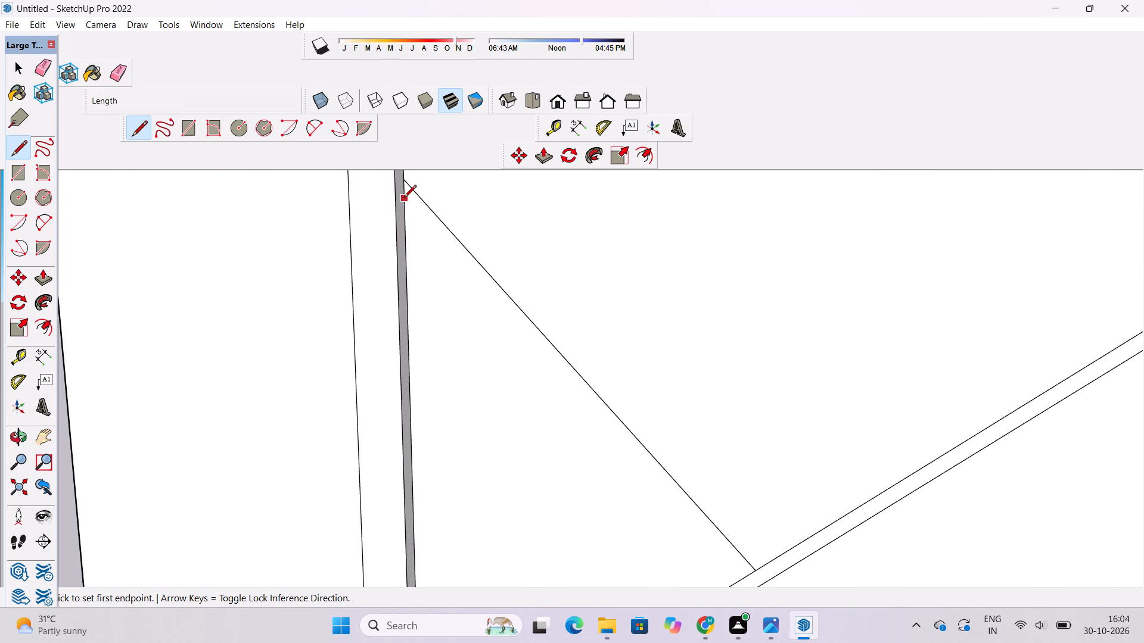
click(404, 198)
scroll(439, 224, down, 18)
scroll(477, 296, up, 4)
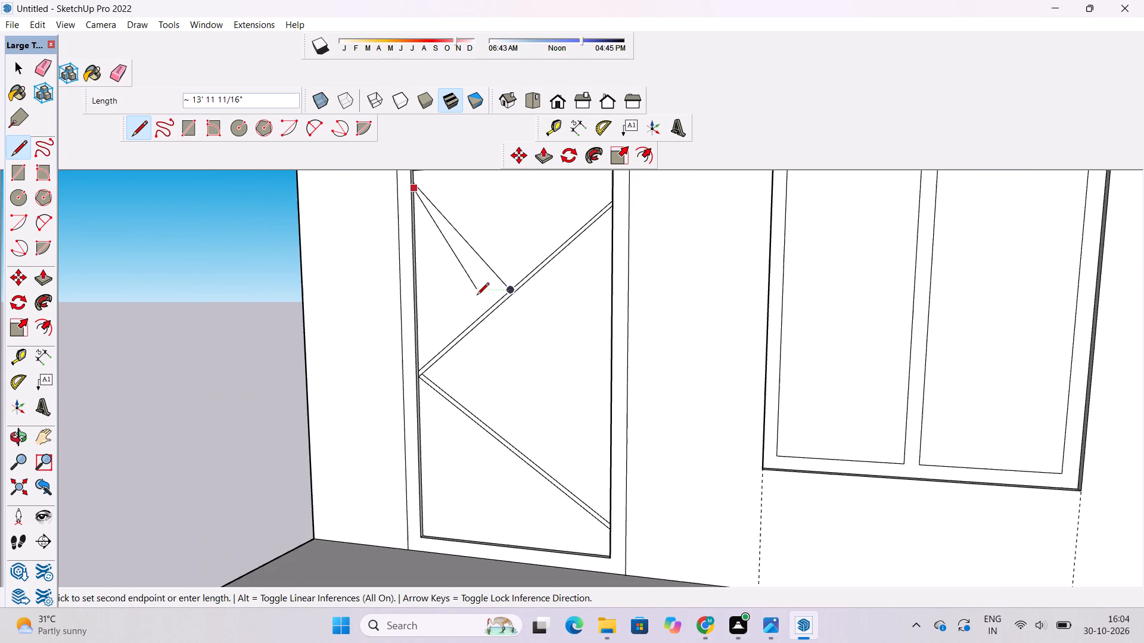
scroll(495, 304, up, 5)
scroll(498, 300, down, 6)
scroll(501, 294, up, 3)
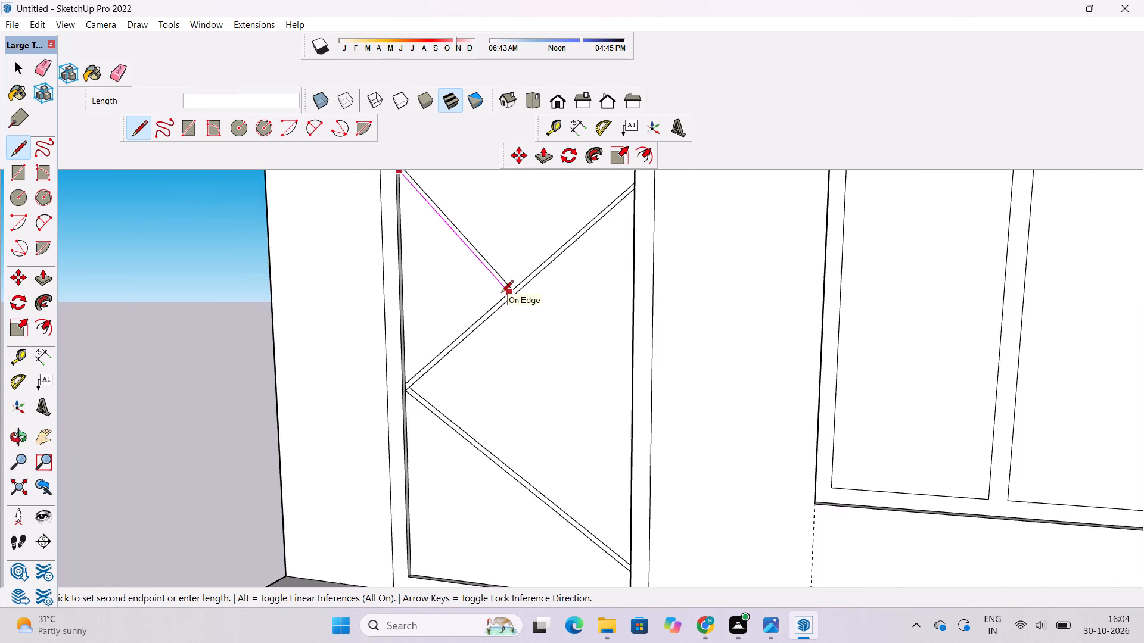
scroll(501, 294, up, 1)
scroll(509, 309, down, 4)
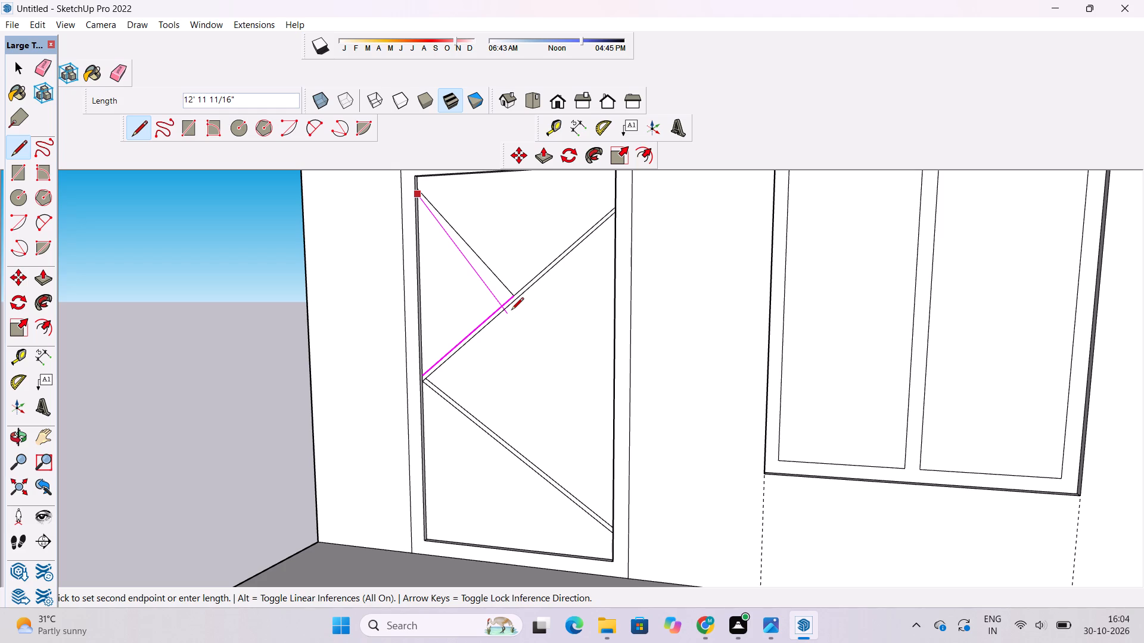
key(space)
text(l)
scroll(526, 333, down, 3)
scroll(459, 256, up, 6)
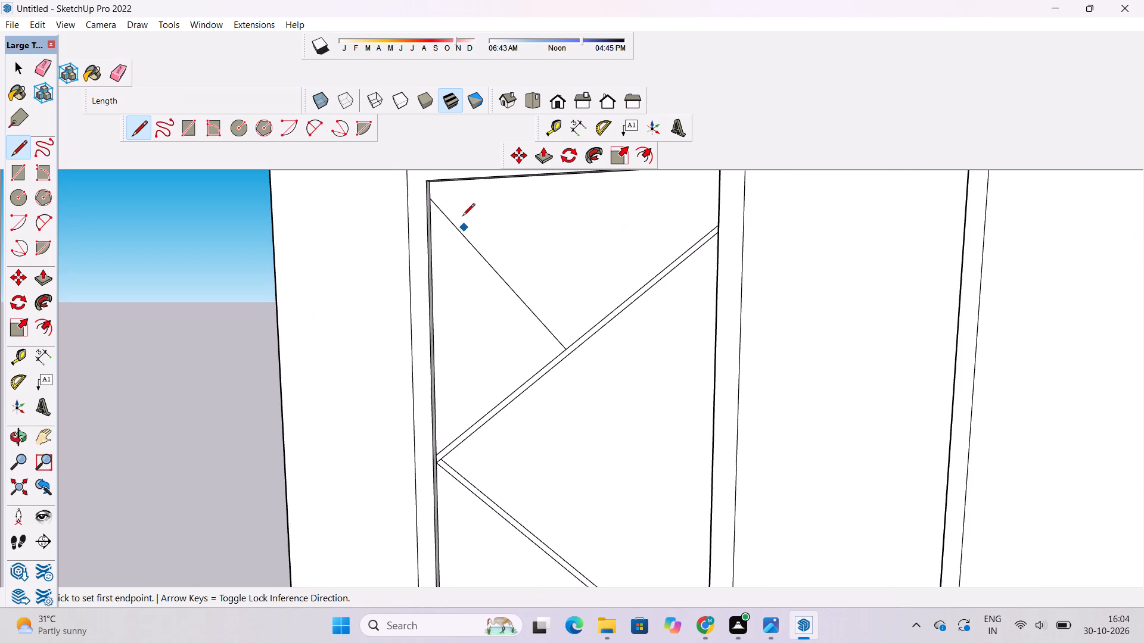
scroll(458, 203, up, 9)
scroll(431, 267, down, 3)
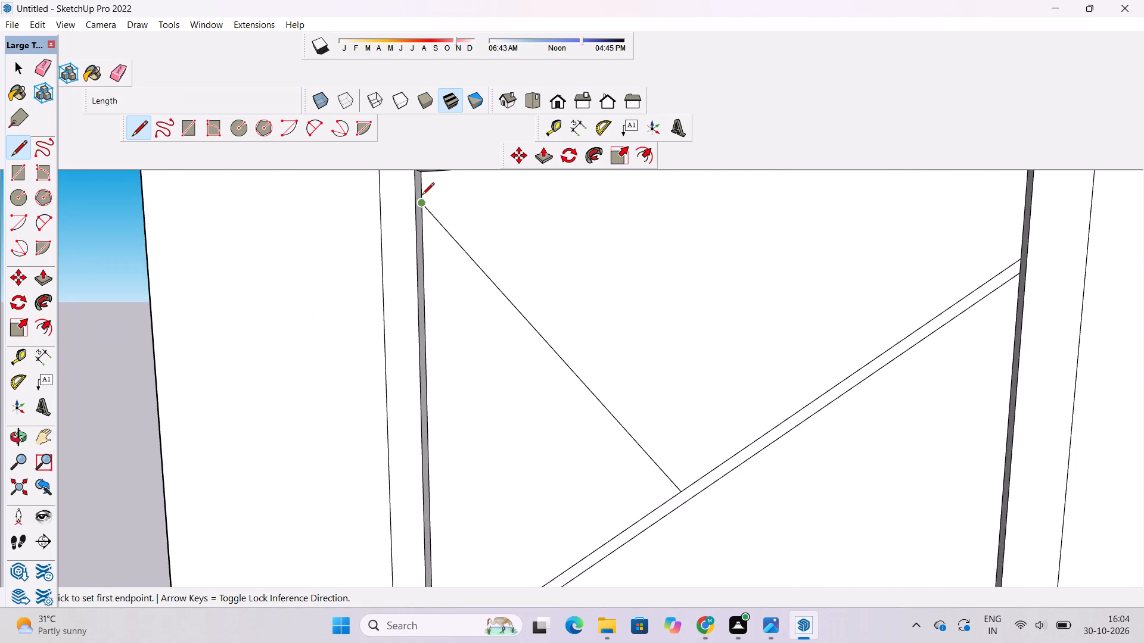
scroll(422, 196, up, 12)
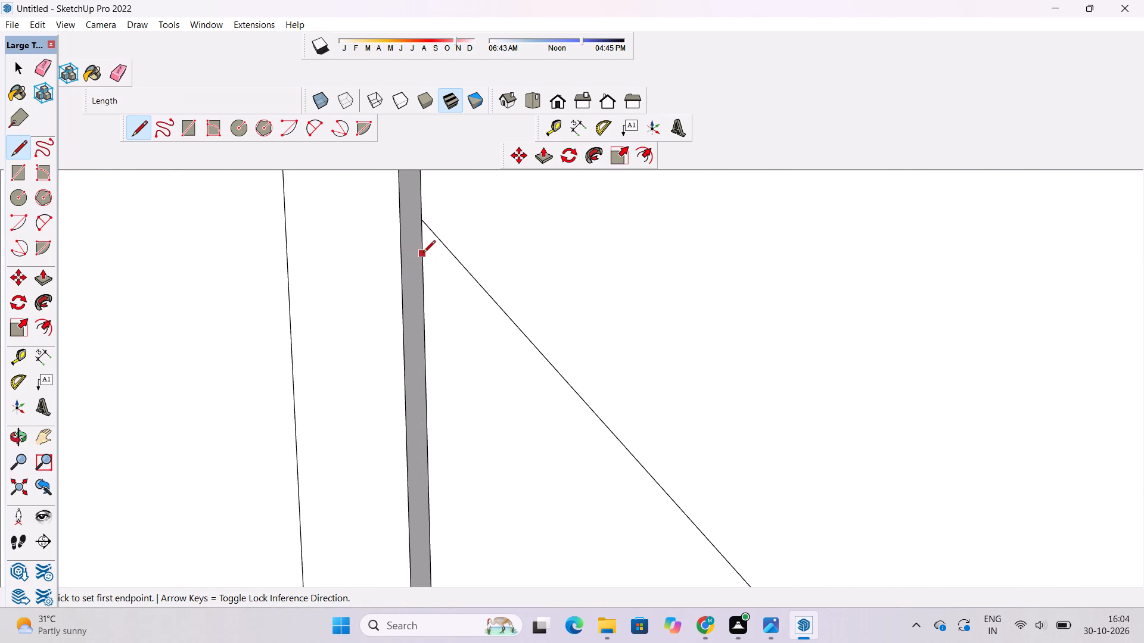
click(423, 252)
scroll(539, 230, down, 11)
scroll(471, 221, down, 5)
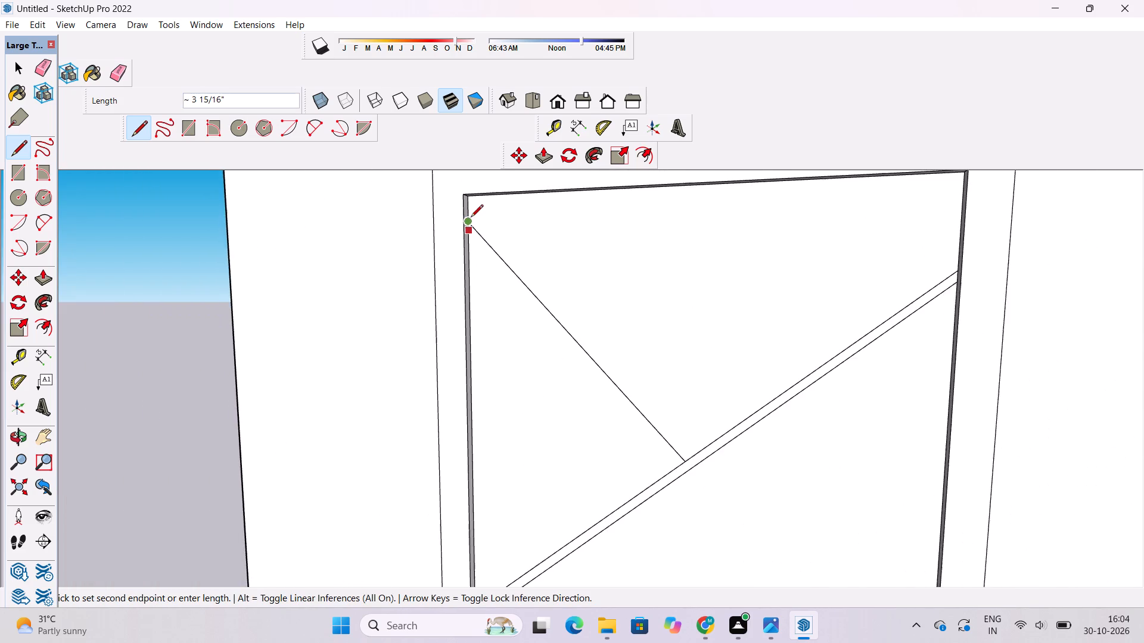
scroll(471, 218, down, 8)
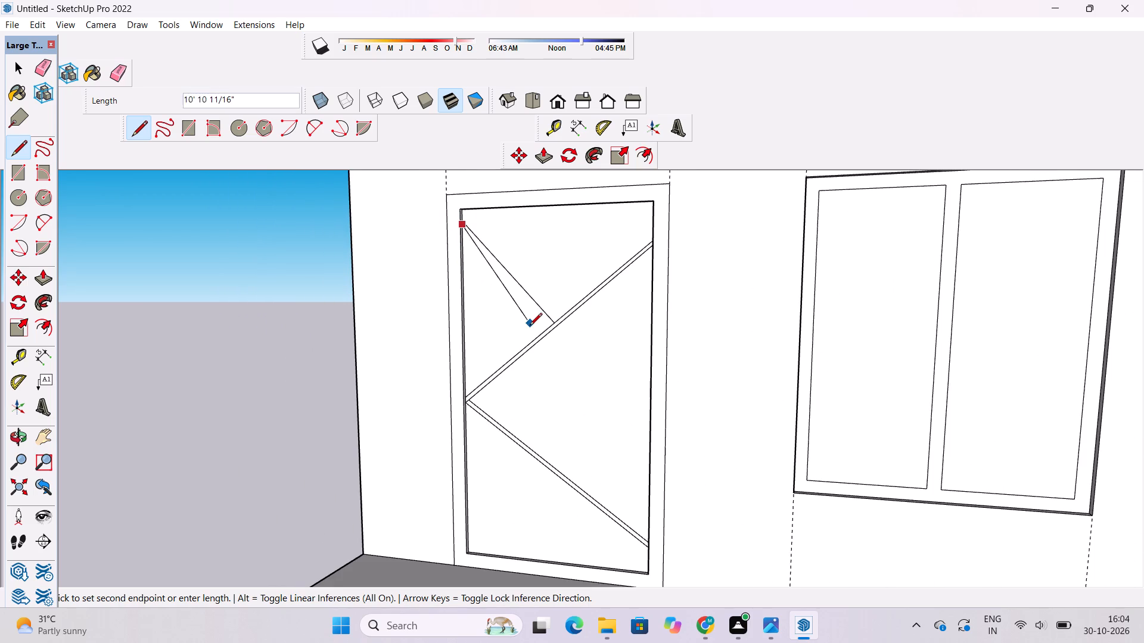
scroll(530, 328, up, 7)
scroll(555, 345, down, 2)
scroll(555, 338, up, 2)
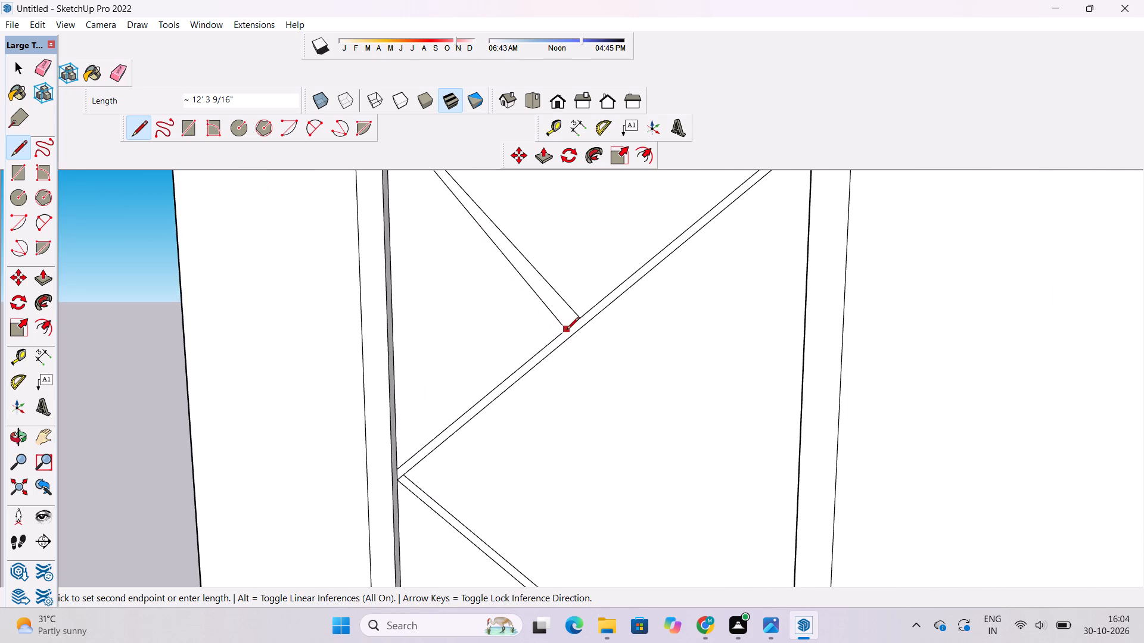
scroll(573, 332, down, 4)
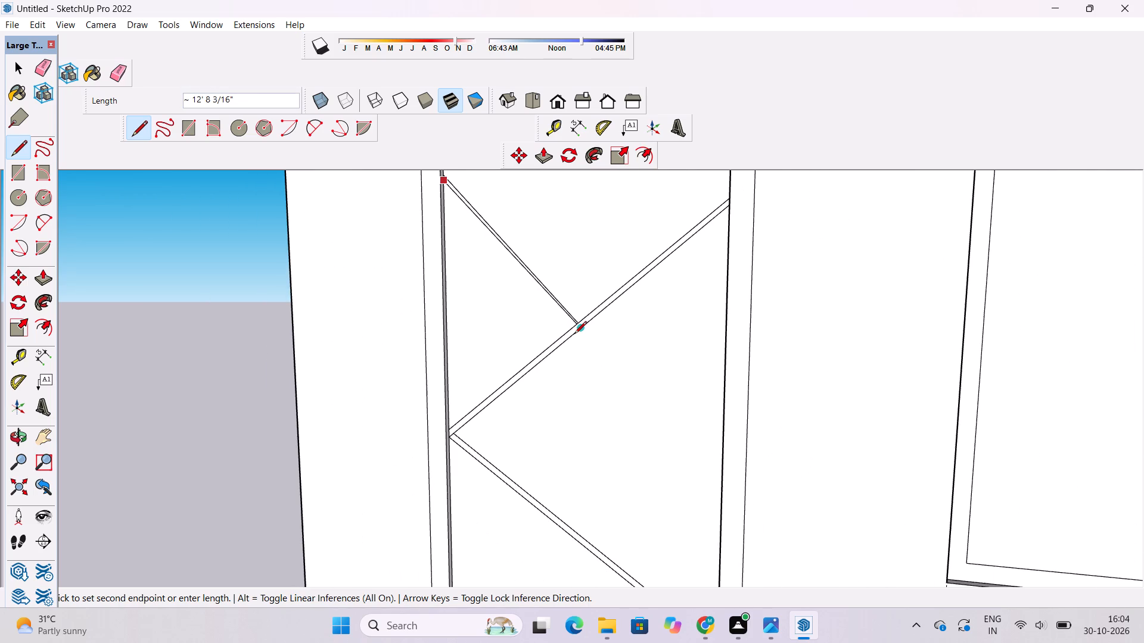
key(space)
Draw a line about 12' 3" long just below the short upper diagonal, from the lowest door's inner edge opposite the window to the upper band.
text(l)
scroll(573, 372, down, 3)
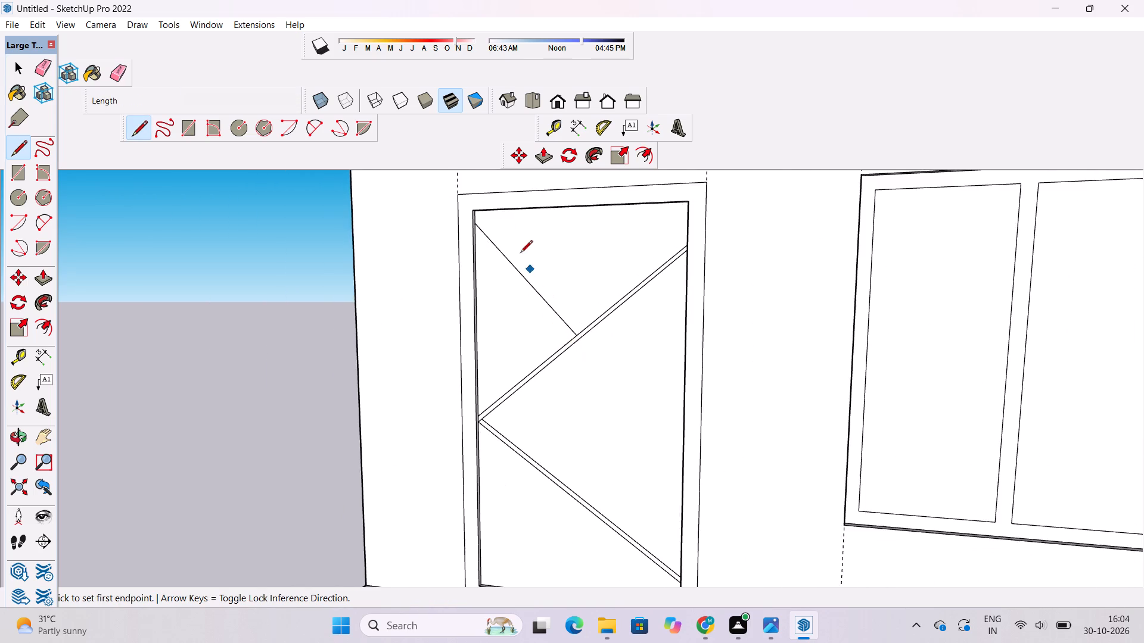
scroll(489, 224, up, 18)
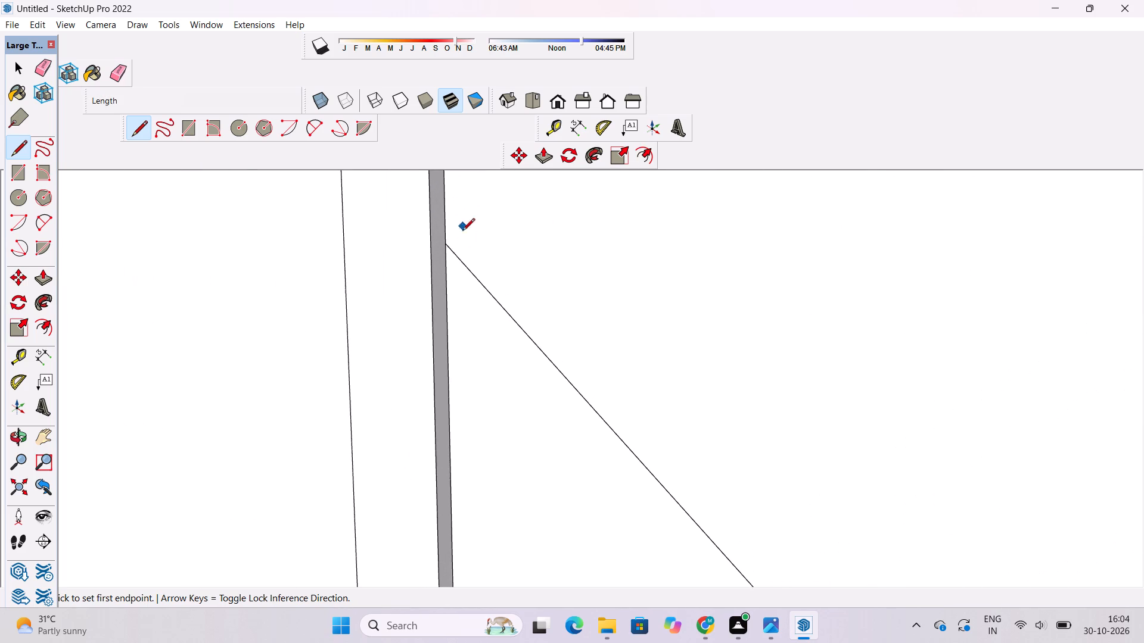
click(446, 277)
scroll(454, 281, down, 4)
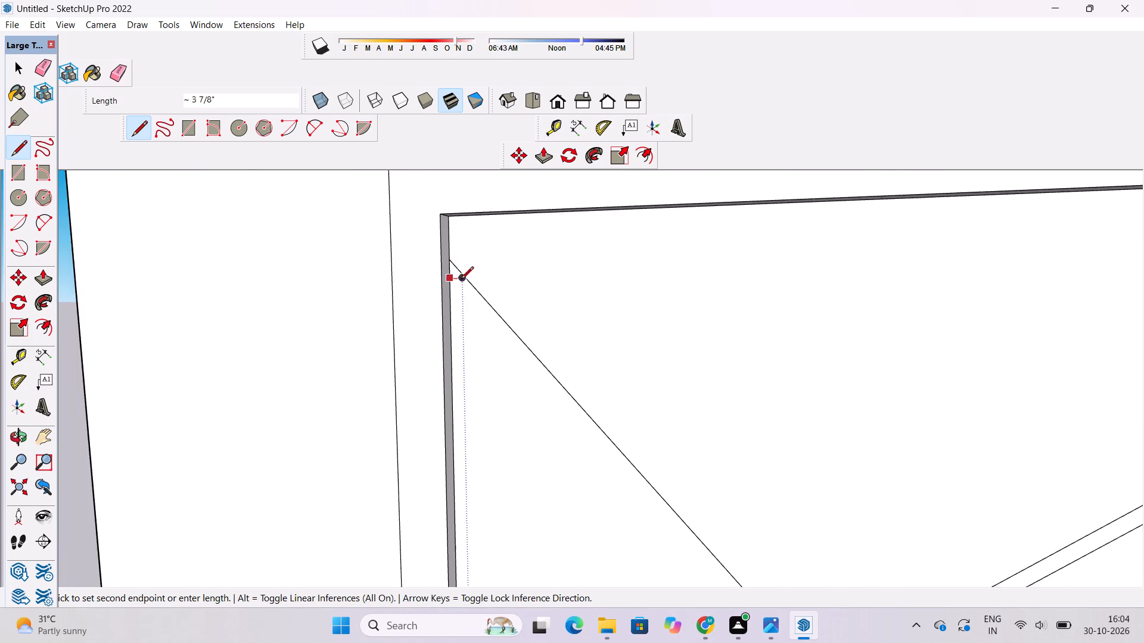
scroll(461, 280, down, 9)
scroll(540, 424, down, 5)
scroll(576, 455, up, 5)
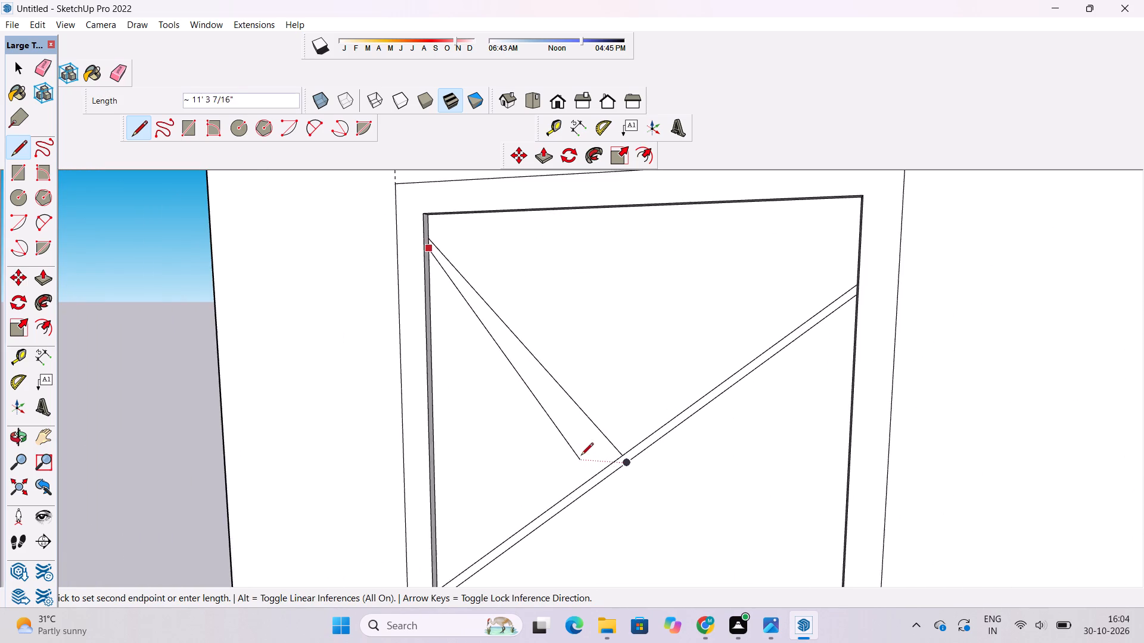
scroll(581, 456, up, 4)
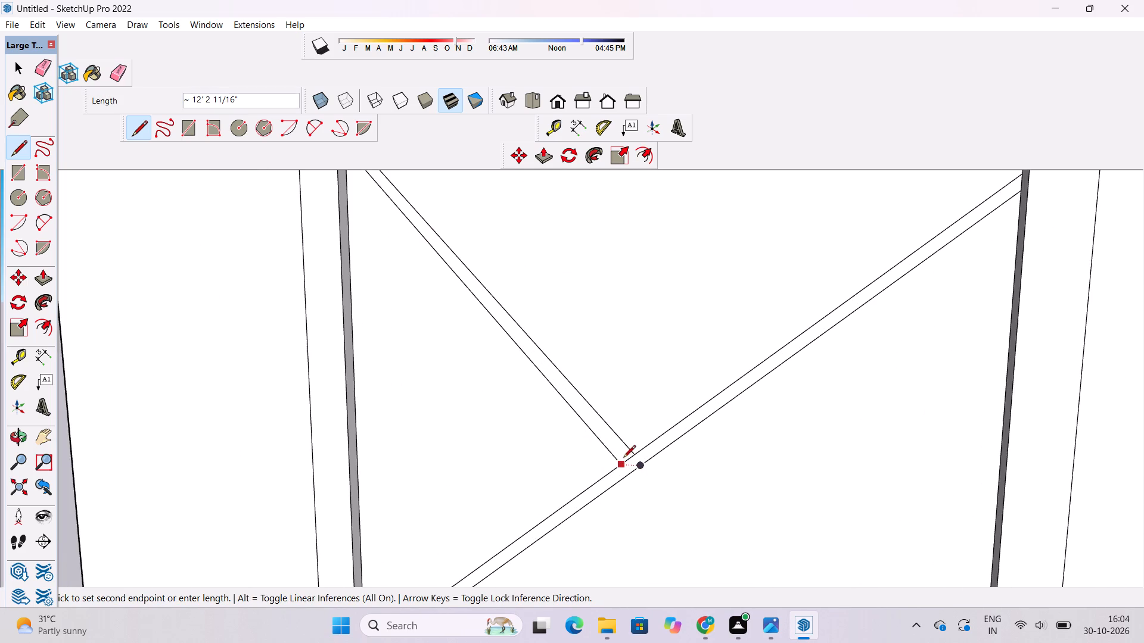
scroll(620, 466, up, 9)
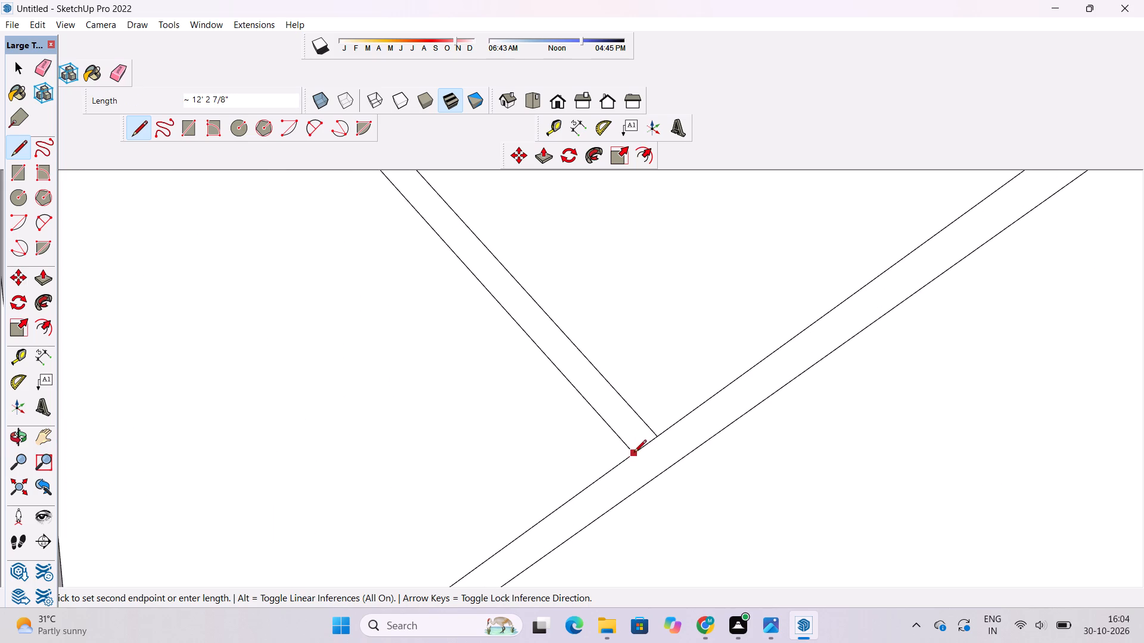
click(636, 448)
scroll(609, 416, down, 18)
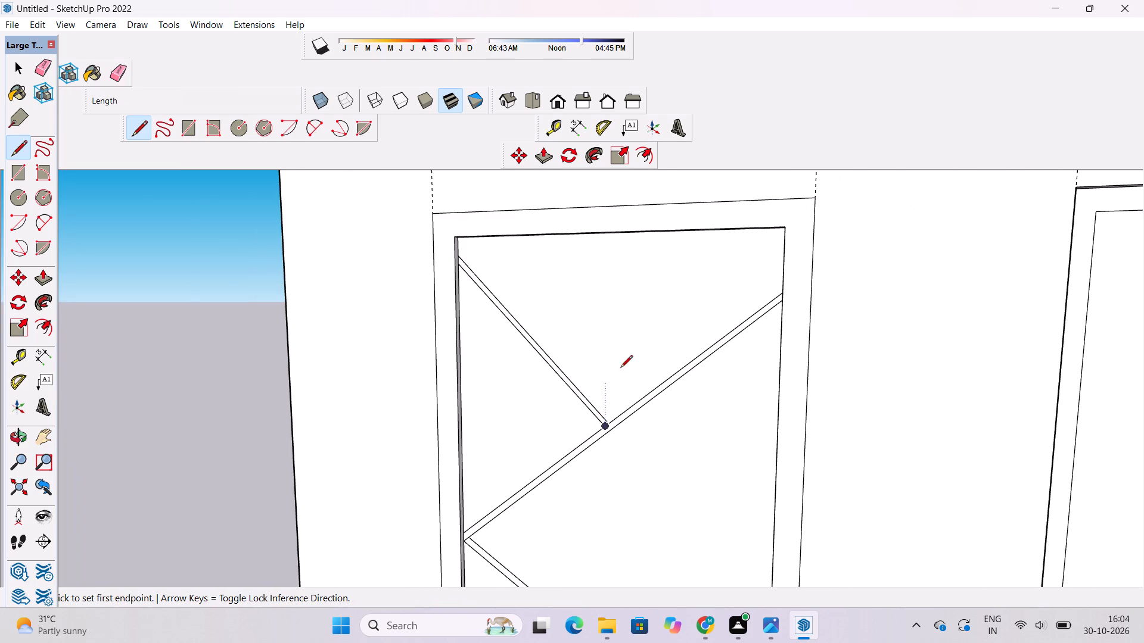
scroll(544, 342, down, 12)
key(space)
Examine the lowest door's diagonal bands and the area above its lower band from several angles.
text(o)
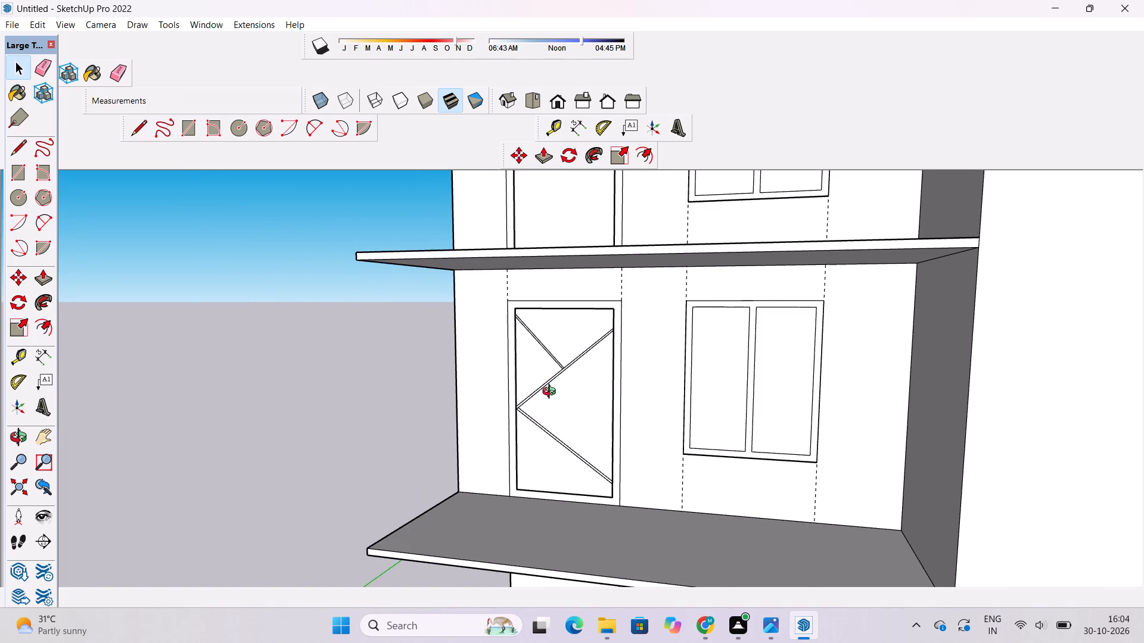
click(552, 393)
shift+drag(552, 393, 547, 336)
drag(547, 335, 581, 351)
drag(630, 392, 612, 314)
drag(605, 415, 587, 307)
shift+scroll(577, 306, down, 6)
drag(579, 316, 636, 391)
scroll(576, 324, up, 11)
shift+drag(576, 324, 630, 367)
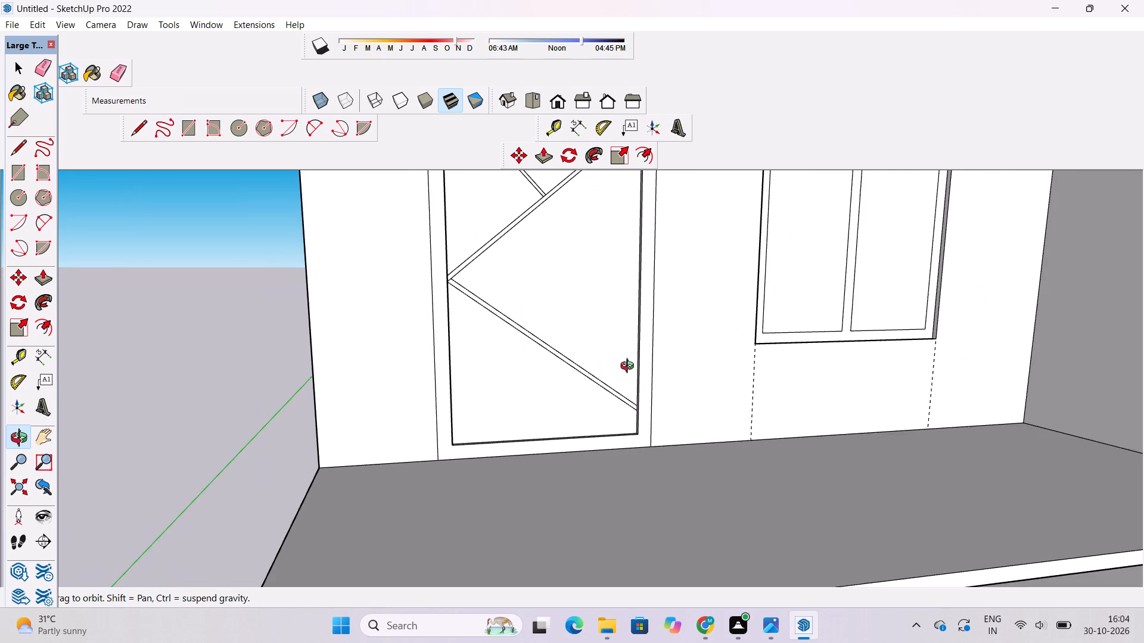
scroll(630, 367, up, 5)
shift+drag(626, 351, 658, 388)
shift+scroll(593, 361, down, 5)
drag(589, 398, 583, 374)
scroll(578, 344, down, 4)
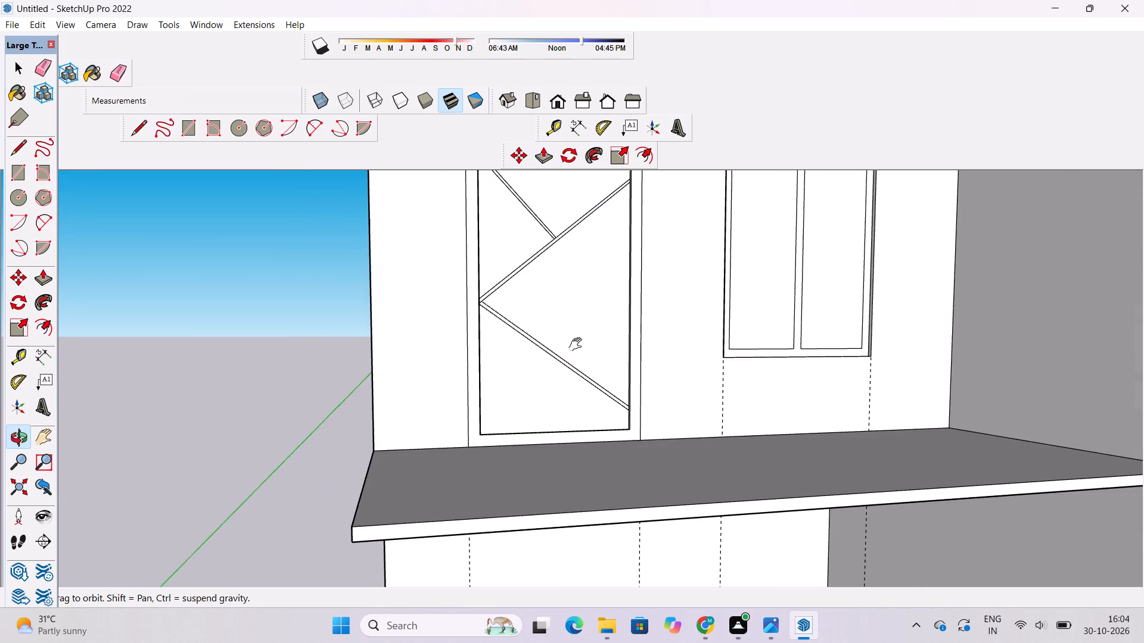
shift+drag(578, 345, 583, 359)
drag(589, 364, 648, 367)
scroll(558, 388, up, 2)
scroll(565, 371, down, 2)
shift+drag(567, 361, 555, 320)
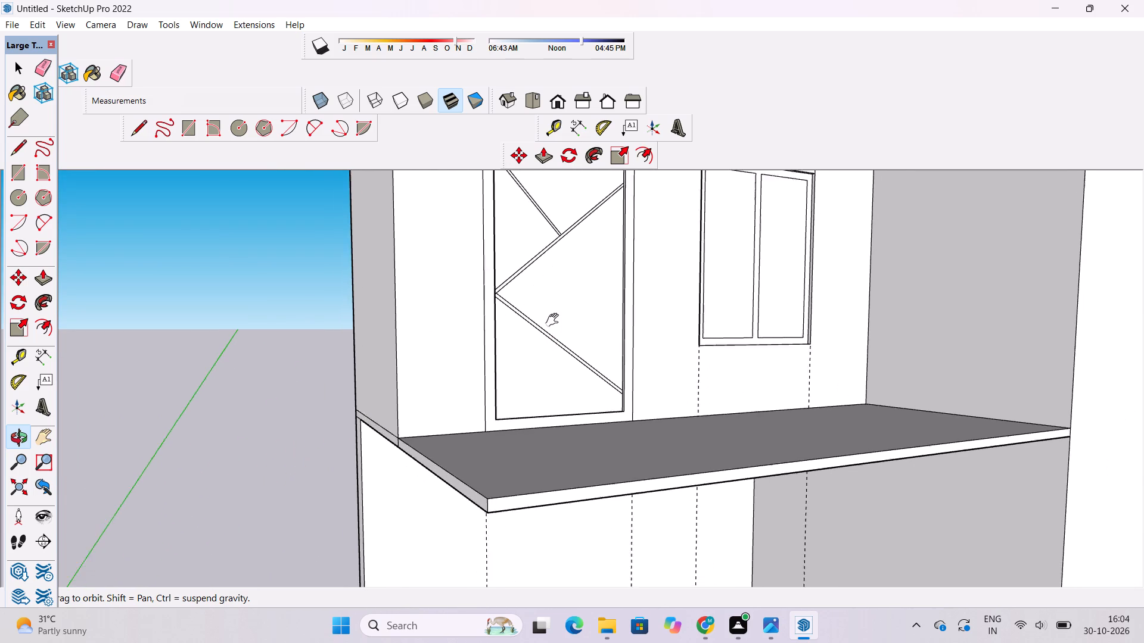
shift+drag(555, 320, 554, 318)
shift+drag(548, 314, 552, 324)
scroll(555, 328, down, 1)
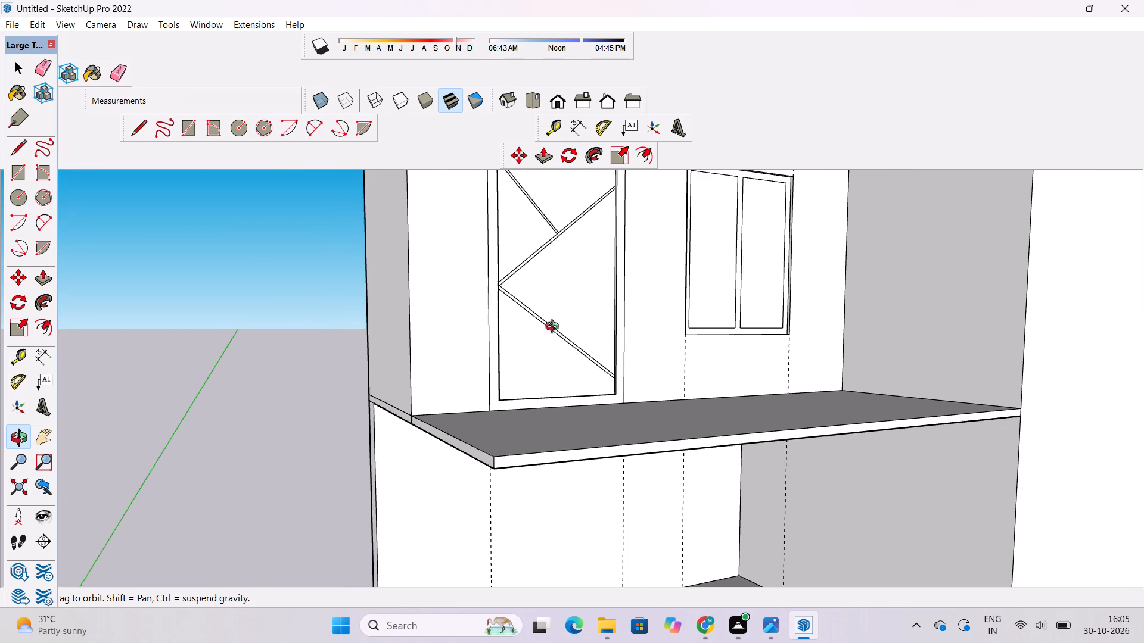
scroll(568, 338, up, 3)
shift+drag(569, 332, 547, 379)
shift+scroll(546, 374, up, 3)
shift+drag(551, 374, 551, 399)
shift+drag(551, 399, 578, 406)
scroll(578, 406, up, 2)
shift+drag(582, 402, 559, 410)
drag(556, 413, 563, 415)
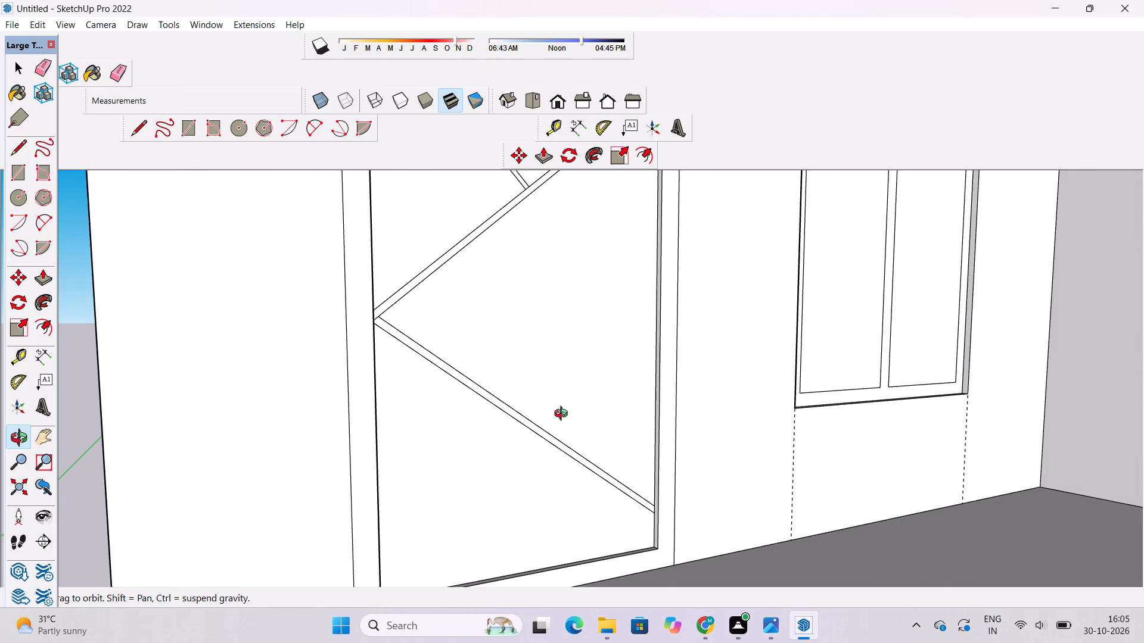
Draw a diagonal about 8' 8" long from the lower band's upper line up to the lowest door's window-side inner edge.
click(138, 129)
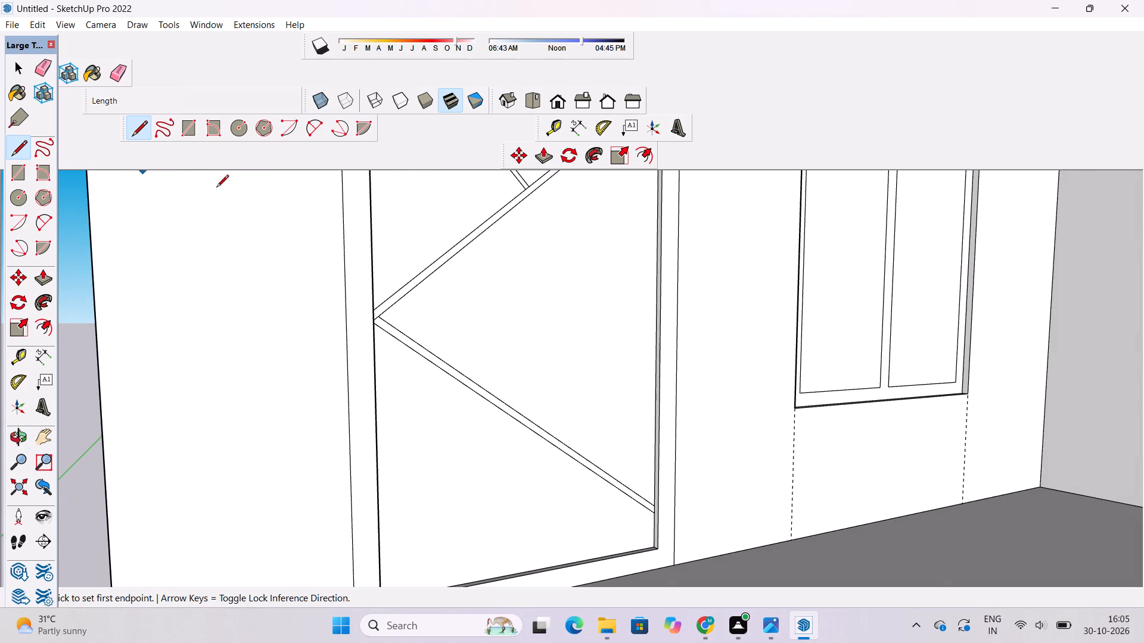
click(567, 444)
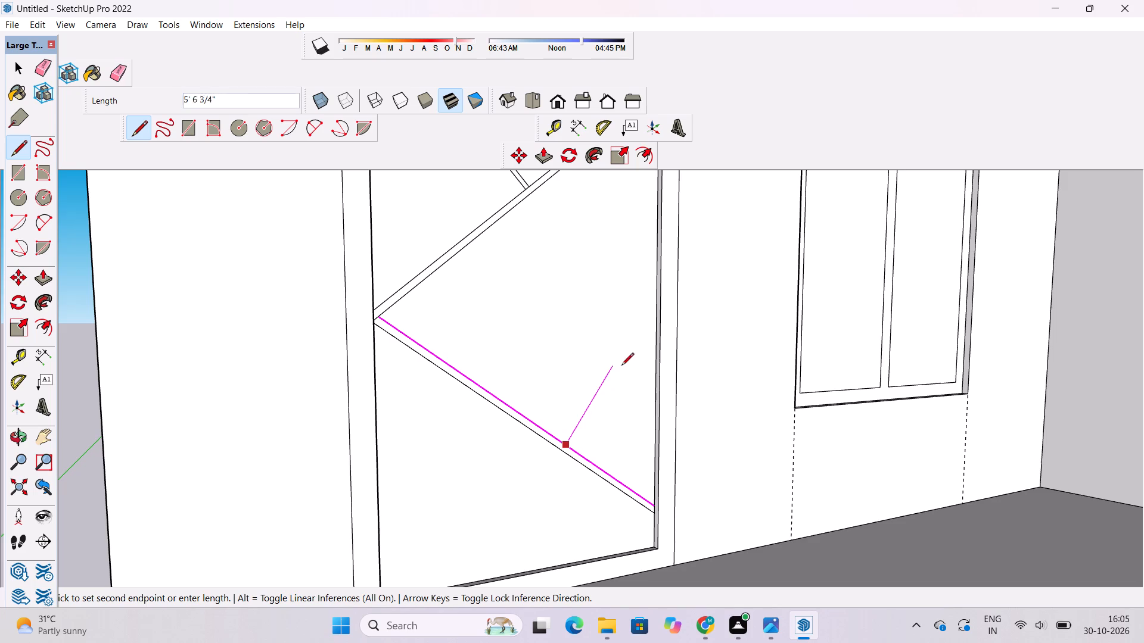
scroll(621, 375, down, 3)
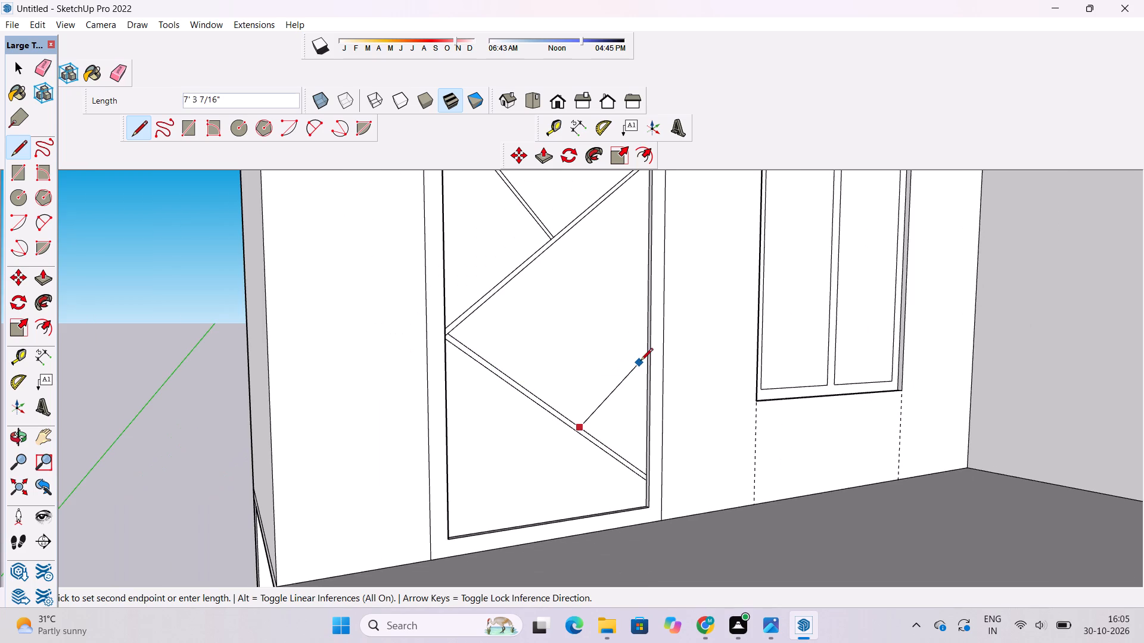
scroll(641, 361, up, 9)
click(658, 337)
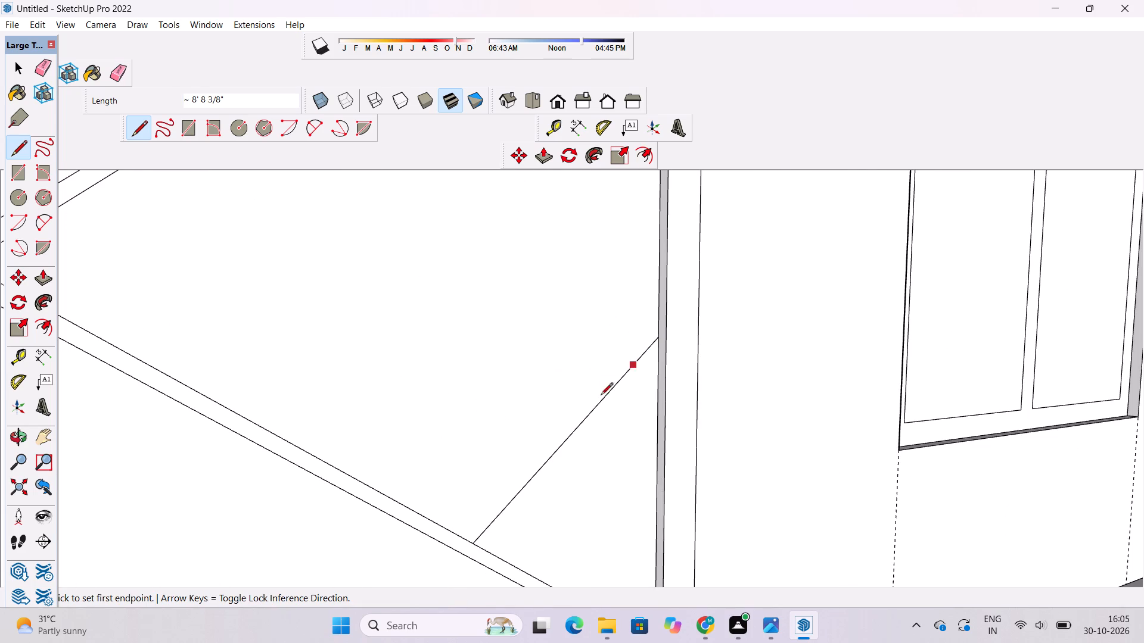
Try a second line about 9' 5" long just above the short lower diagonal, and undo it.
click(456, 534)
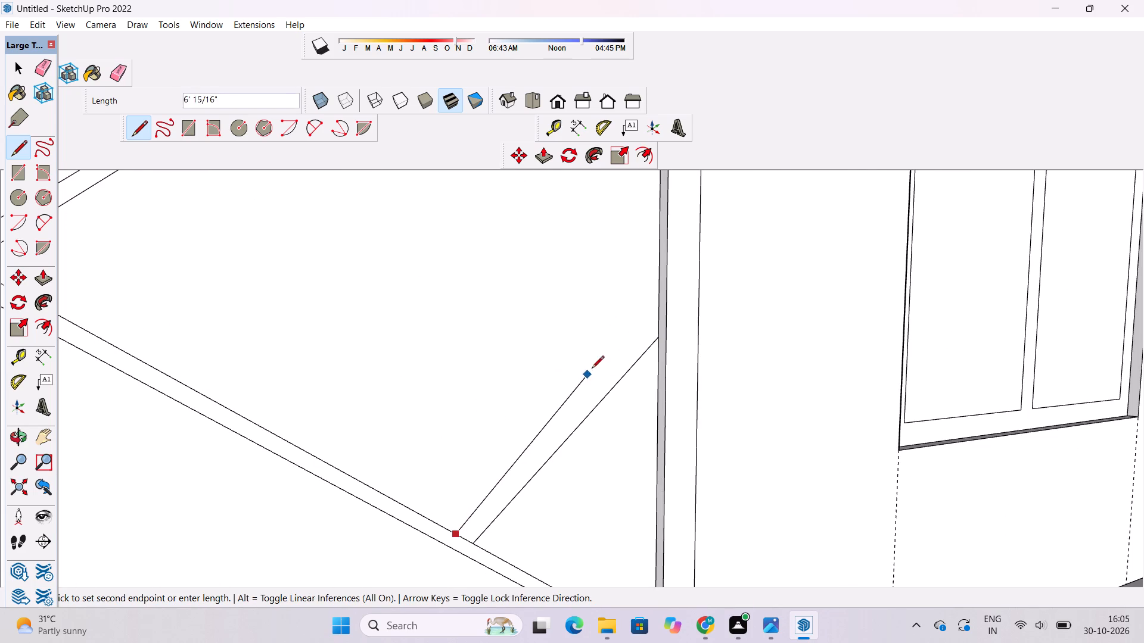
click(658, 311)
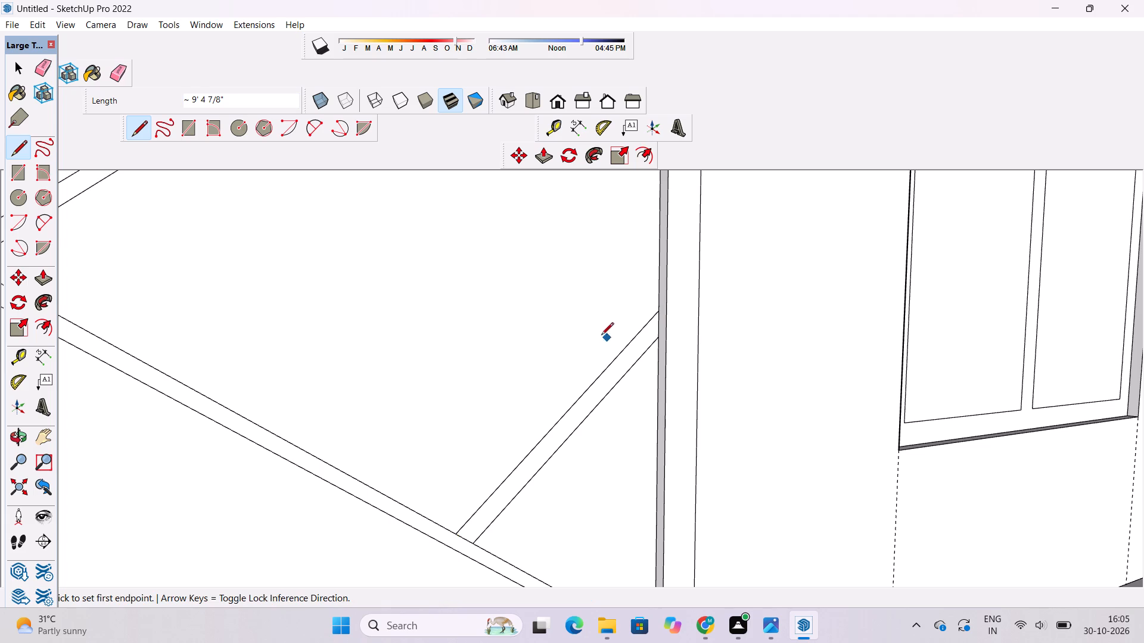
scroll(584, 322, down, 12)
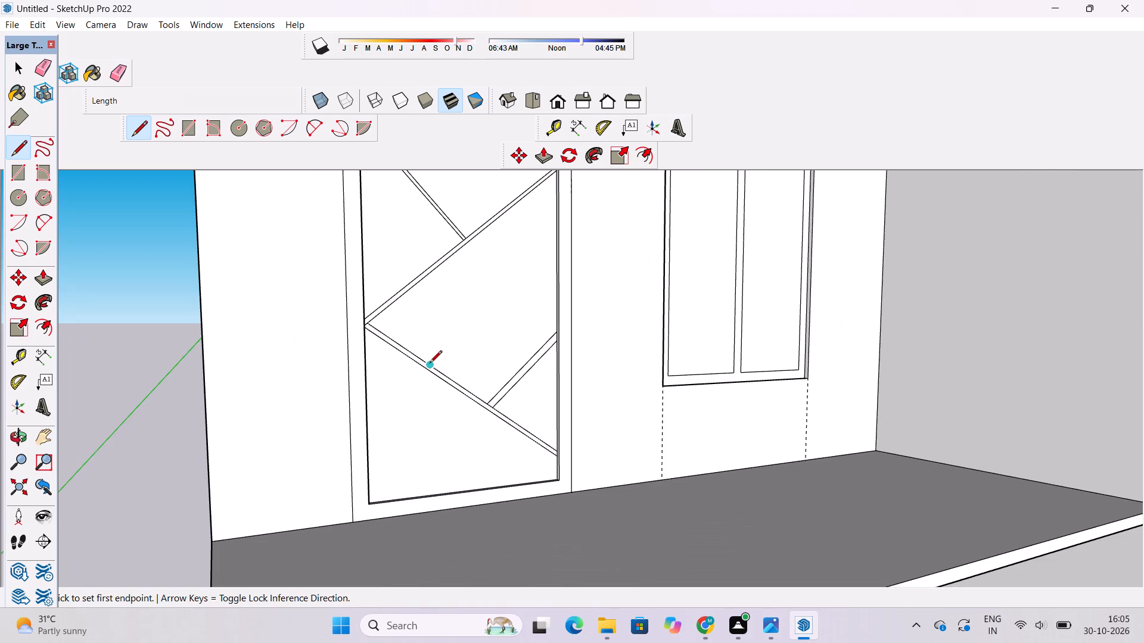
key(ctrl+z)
Draw a closer line about 9' 1" long just above the short lower diagonal, from the lower band to the door's window-side inner edge.
scroll(518, 430, up, 5)
scroll(511, 383, up, 6)
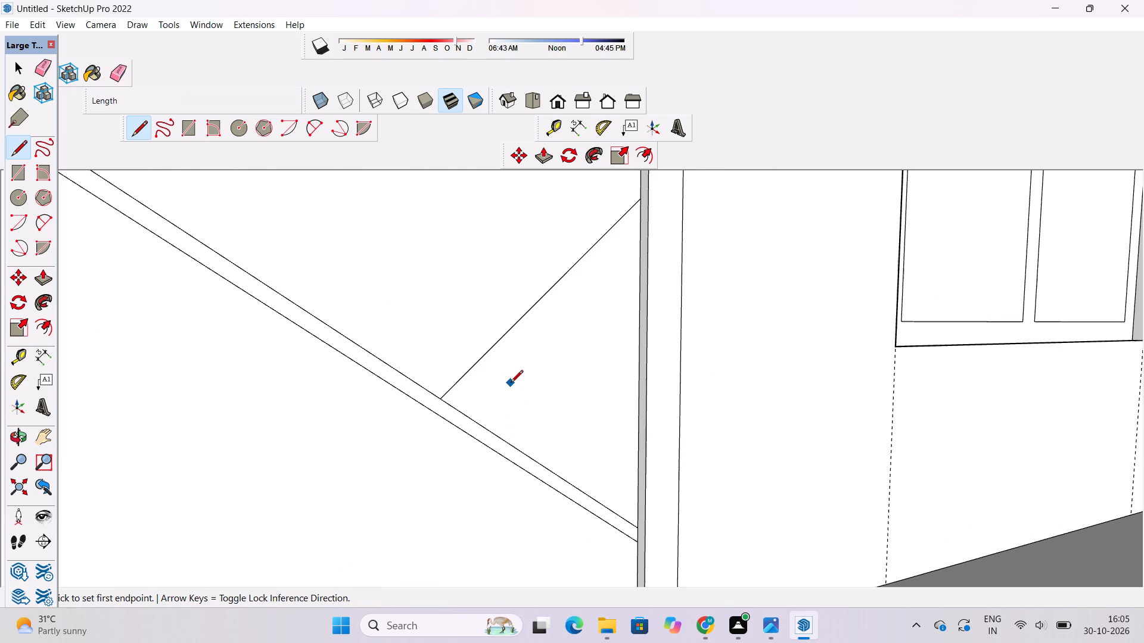
click(430, 393)
scroll(459, 374, down, 7)
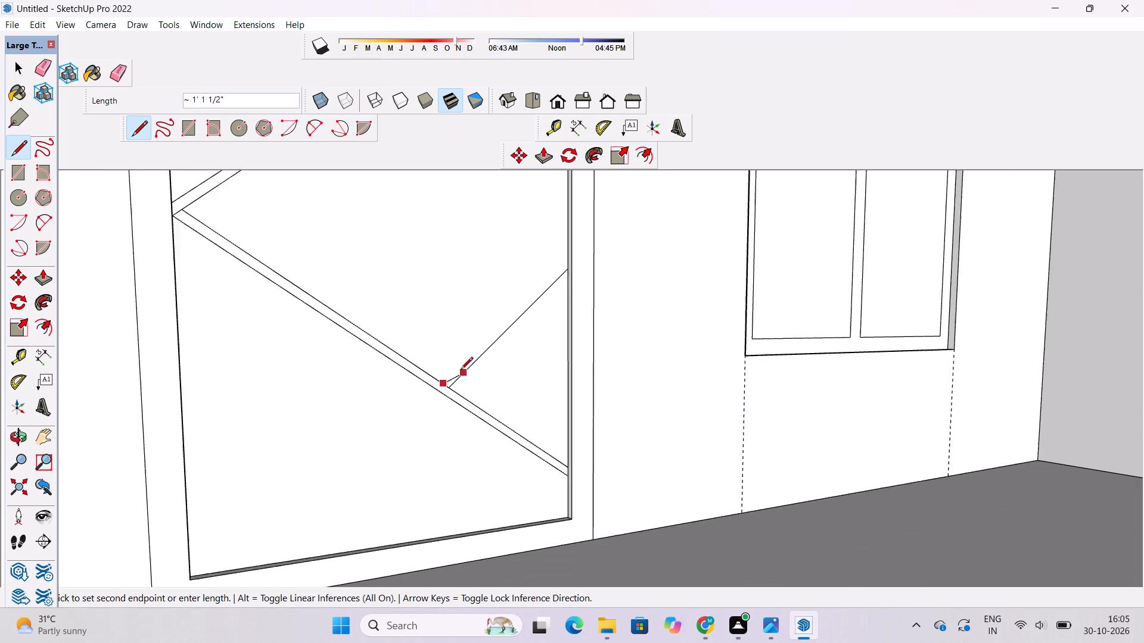
scroll(461, 370, down, 1)
scroll(527, 278, up, 11)
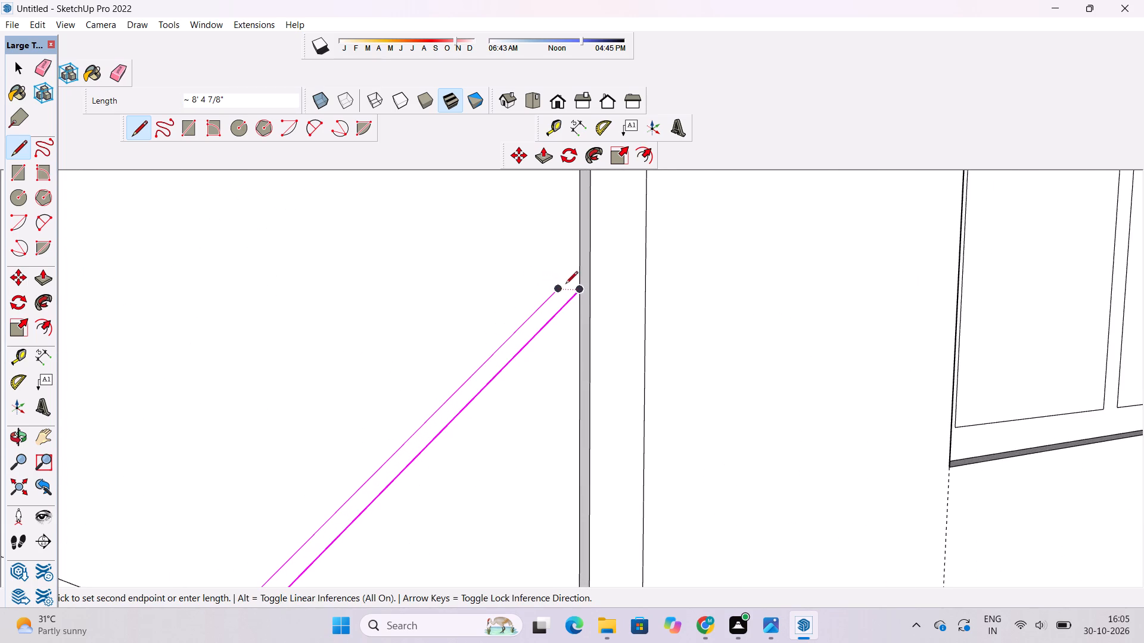
click(577, 272)
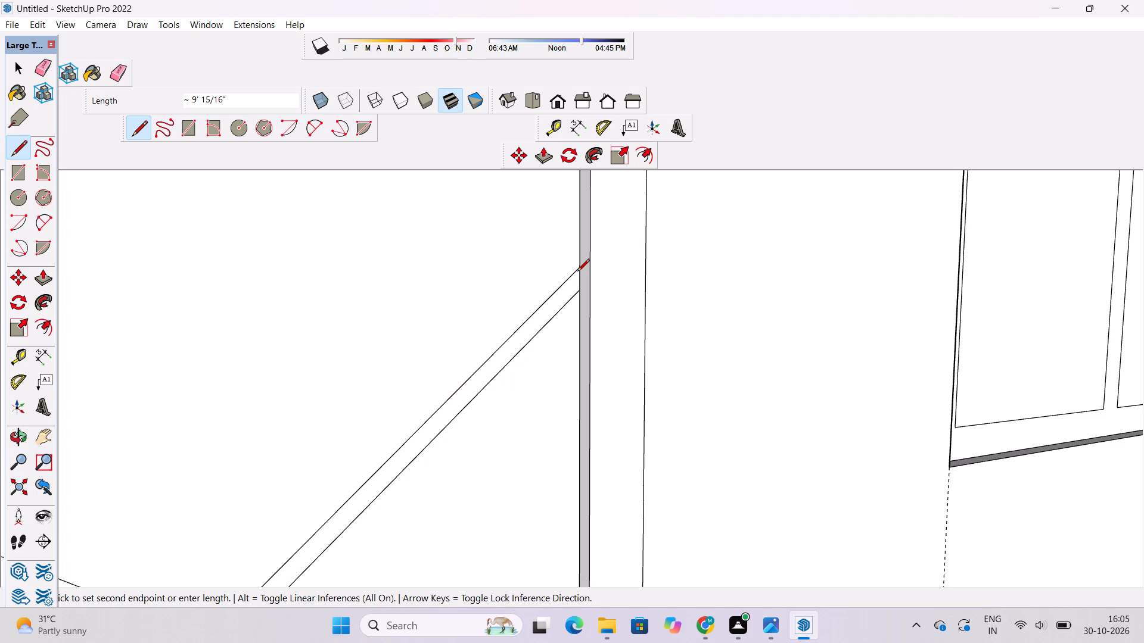
key(space)
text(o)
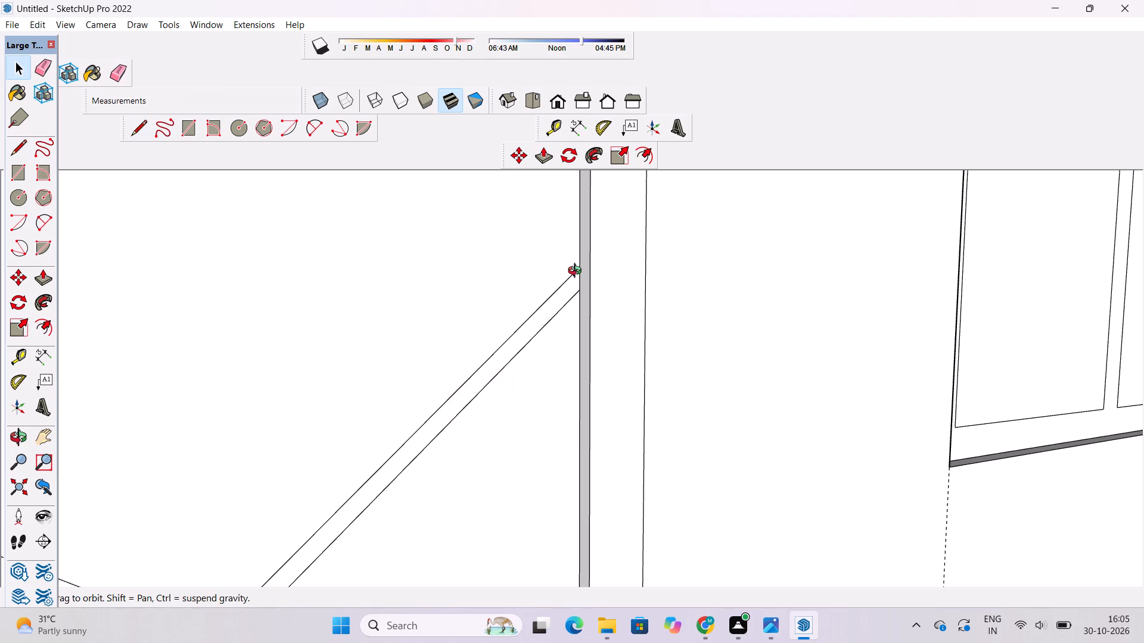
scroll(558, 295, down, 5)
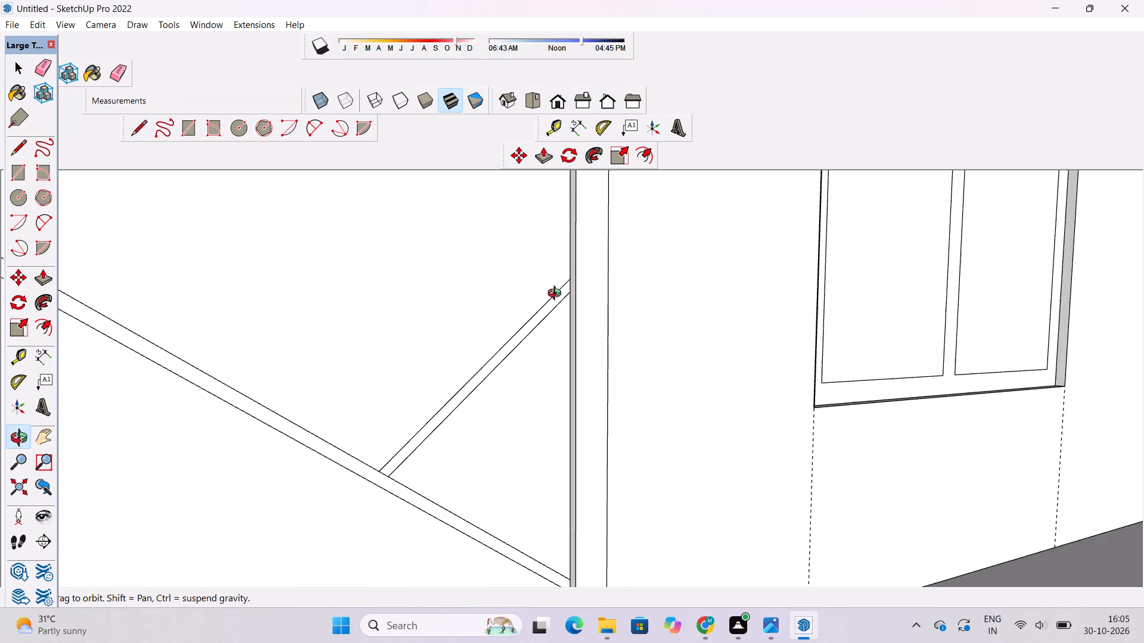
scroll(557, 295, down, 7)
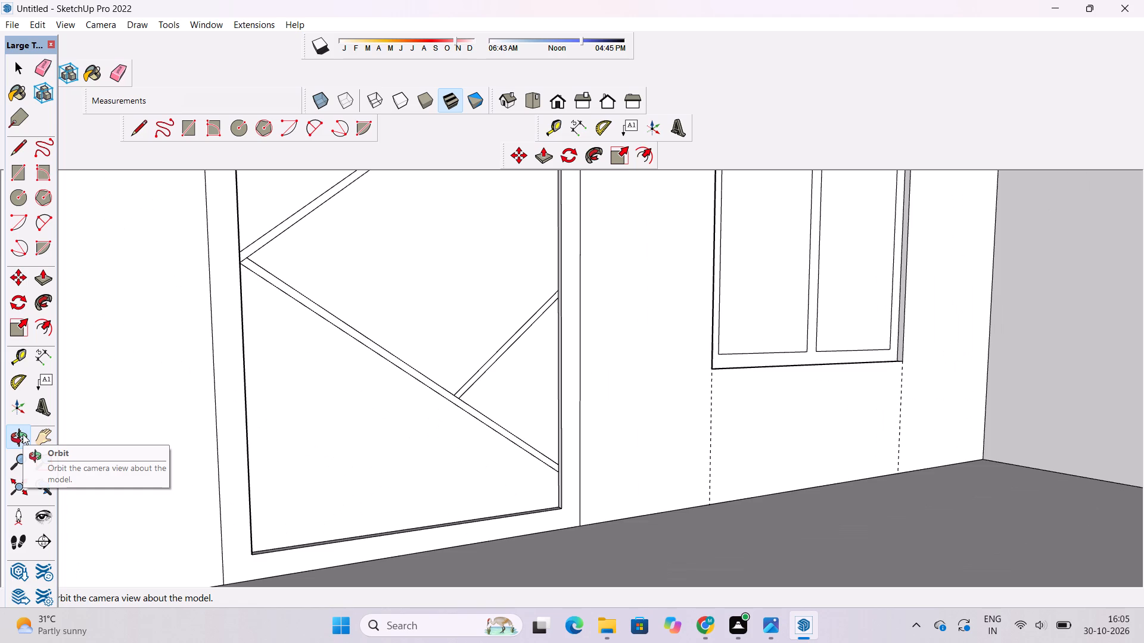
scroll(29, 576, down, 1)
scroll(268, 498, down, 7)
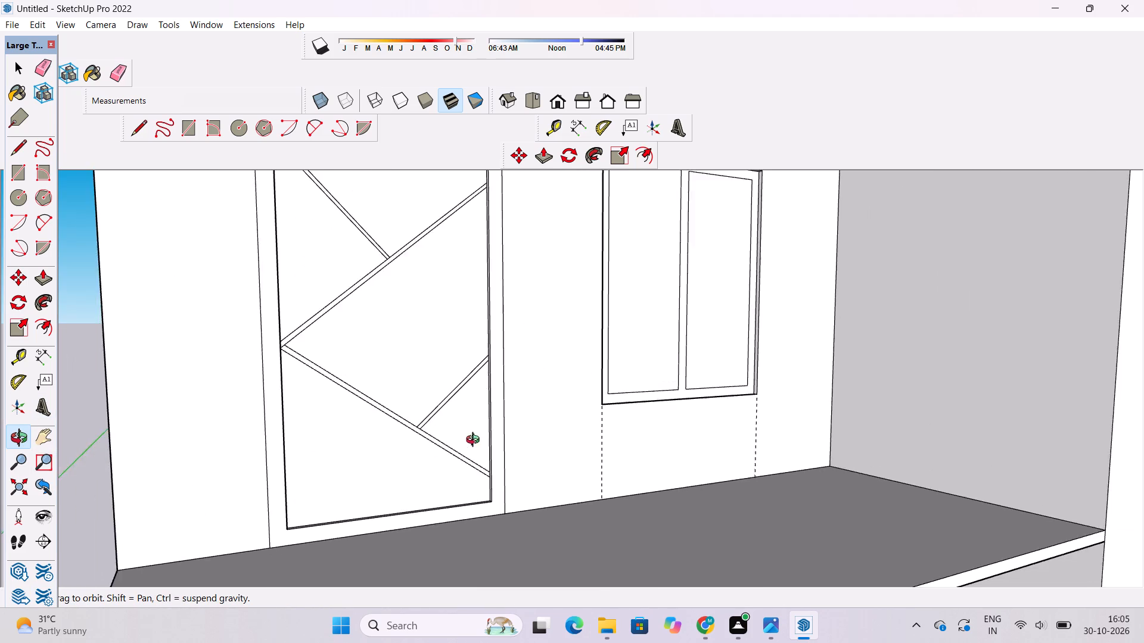
Examine the lowest door's finished diagonal bands and the plain door panel one storey above it.
scroll(475, 441, down, 9)
drag(557, 412, 480, 435)
scroll(605, 399, down, 3)
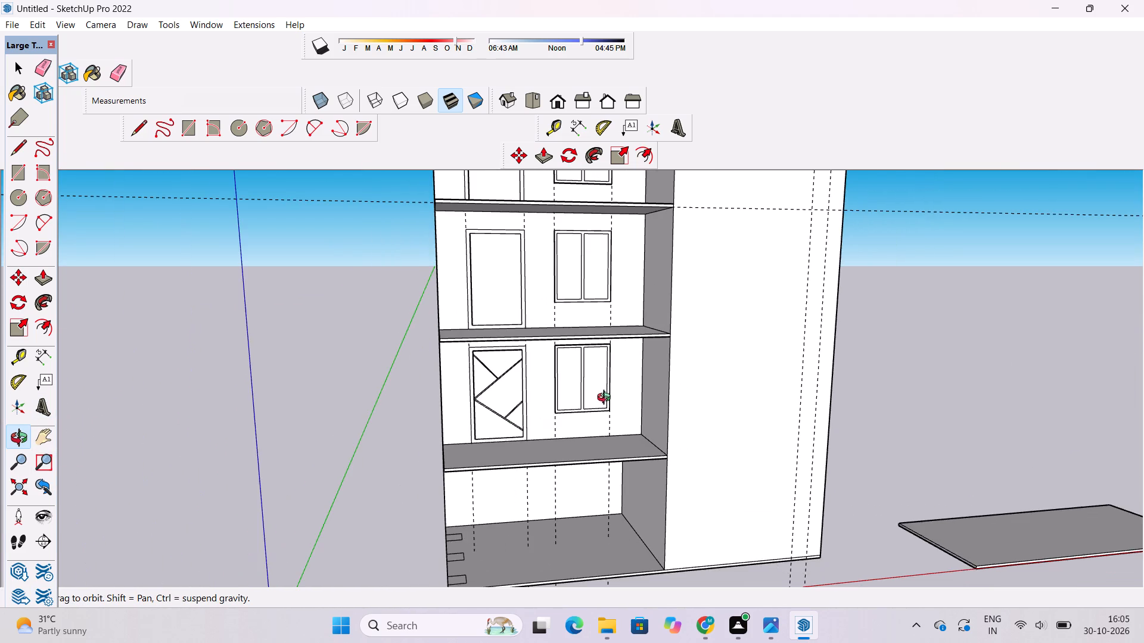
scroll(613, 392, down, 4)
scroll(555, 357, up, 6)
drag(608, 397, 575, 389)
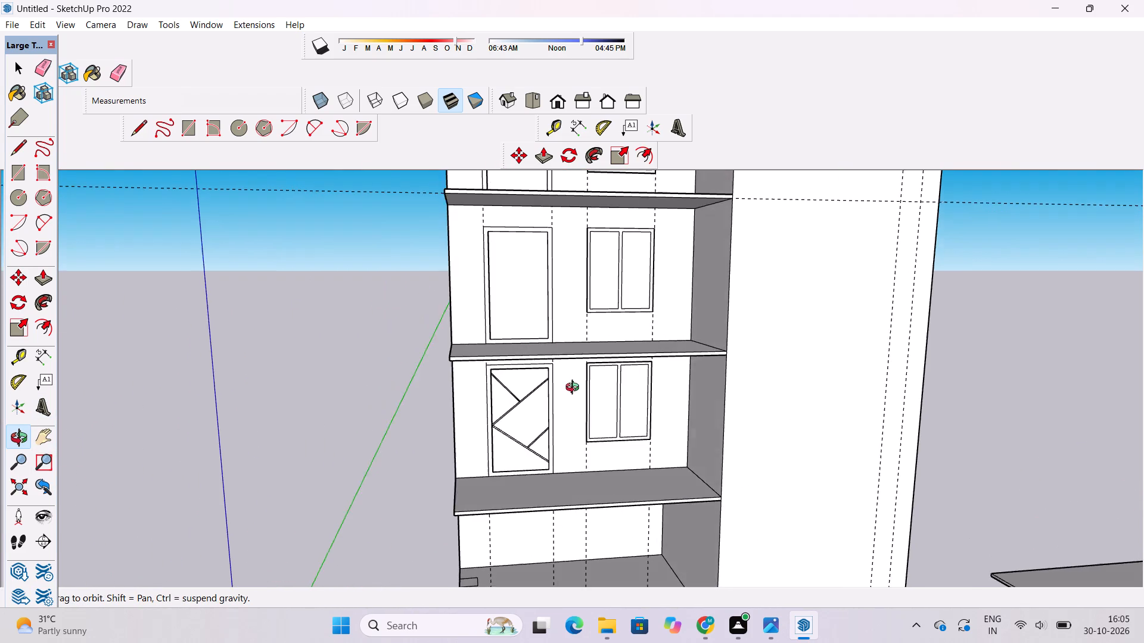
drag(575, 389, 558, 377)
scroll(525, 258, up, 4)
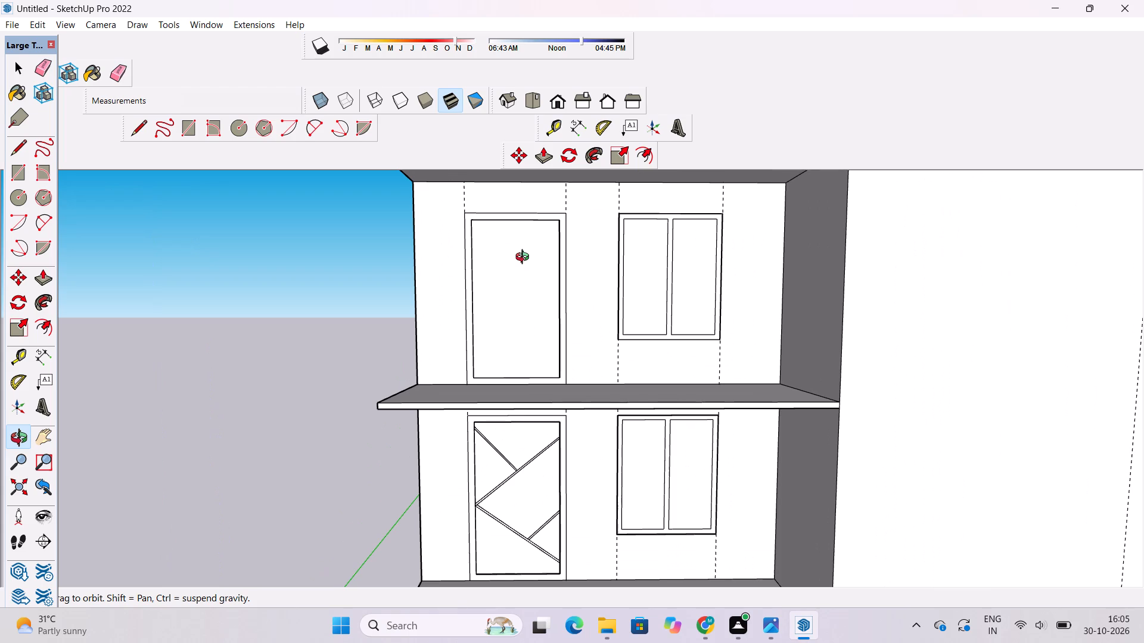
scroll(497, 275, down, 4)
drag(557, 352, 537, 347)
scroll(524, 416, down, 4)
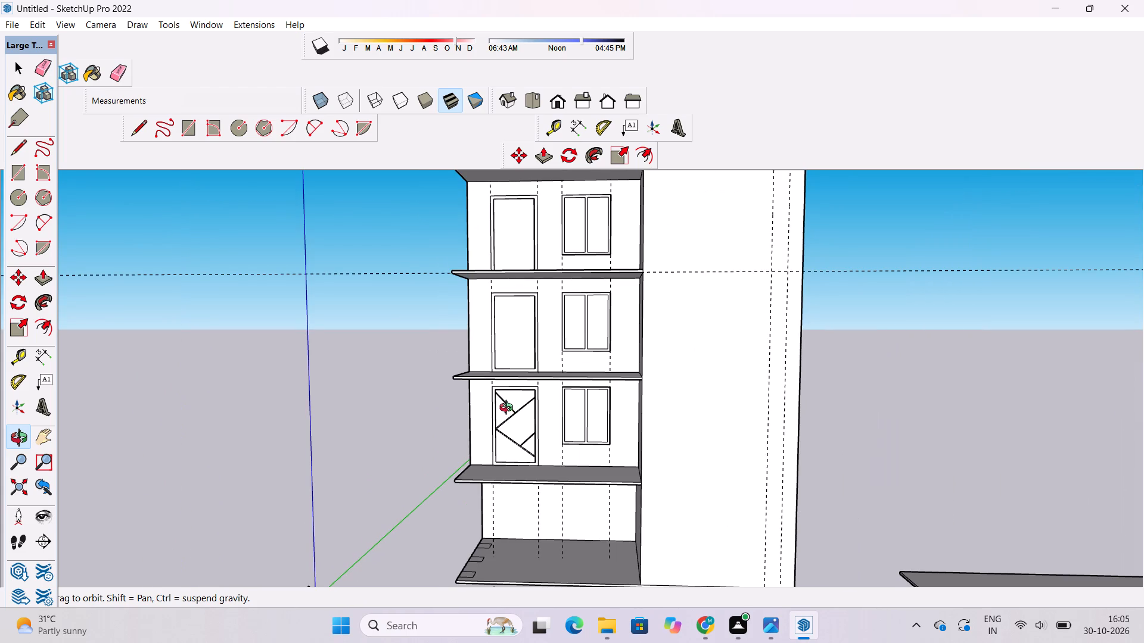
scroll(468, 412, up, 2)
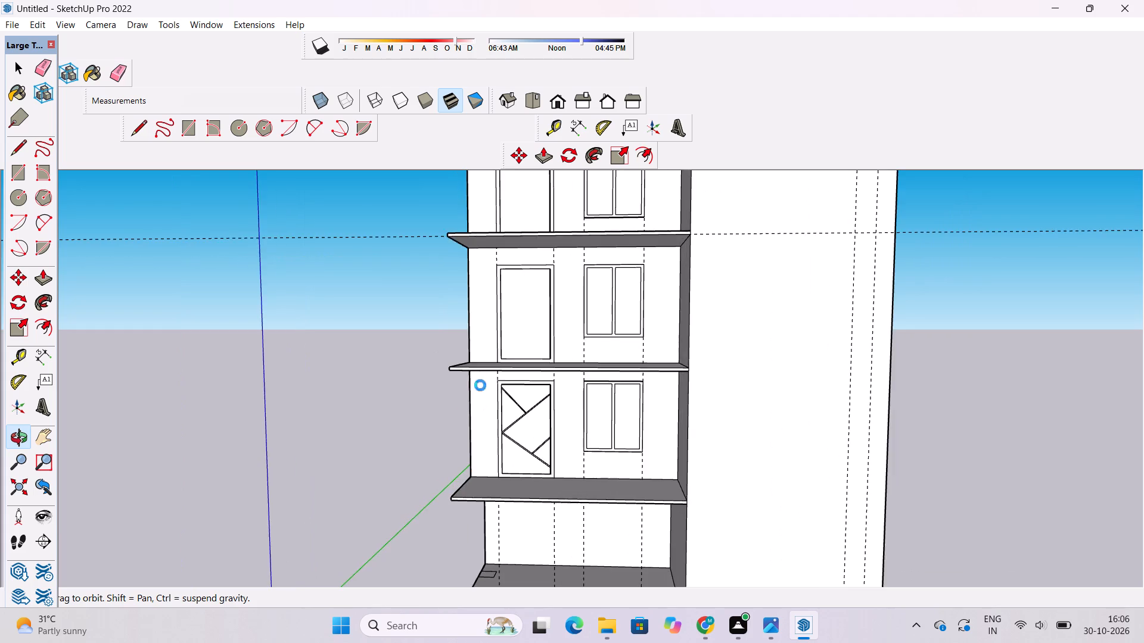
scroll(483, 380, down, 4)
scroll(497, 345, up, 10)
scroll(394, 354, down, 2)
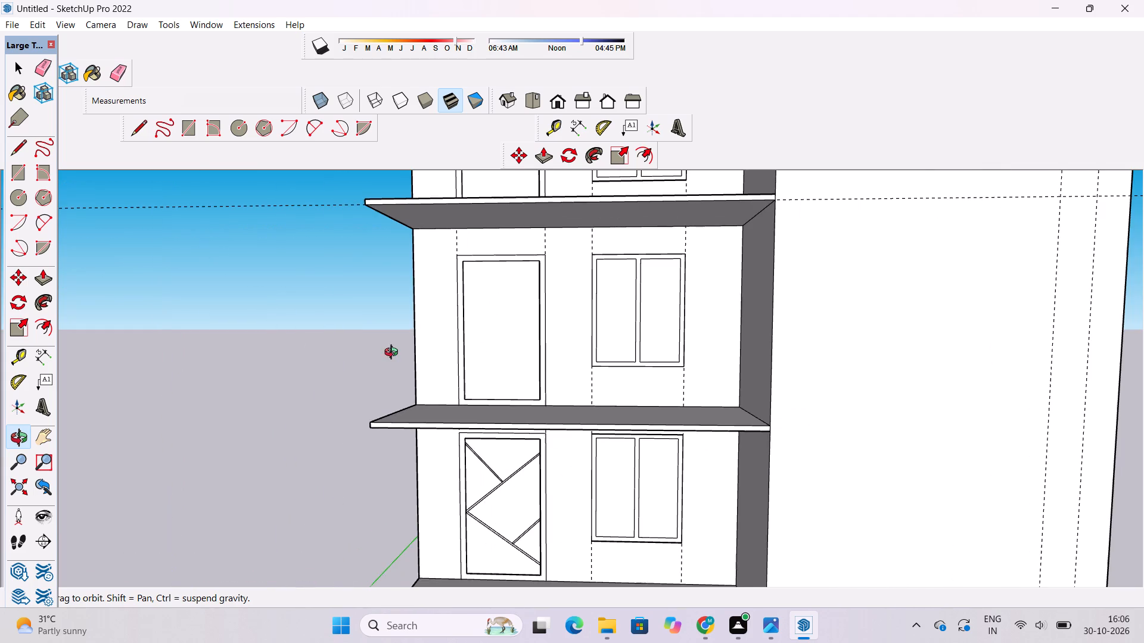
scroll(394, 354, down, 1)
drag(480, 357, 481, 363)
scroll(514, 369, up, 9)
drag(496, 381, 572, 400)
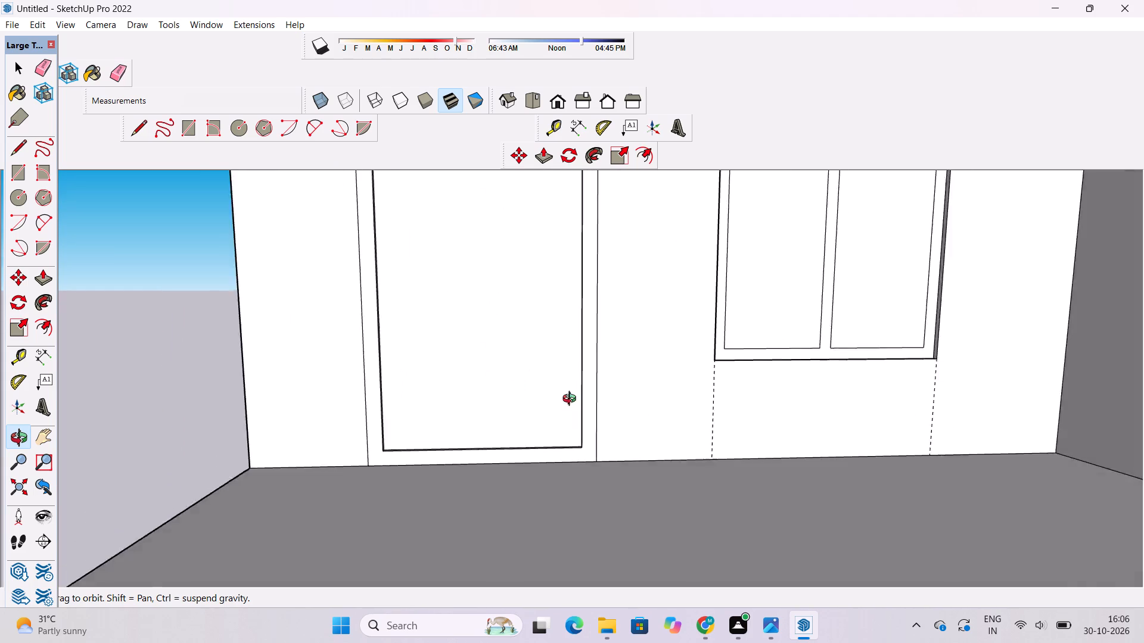
drag(572, 400, 615, 394)
scroll(606, 388, down, 4)
shift+drag(606, 387, 637, 424)
drag(636, 442, 593, 435)
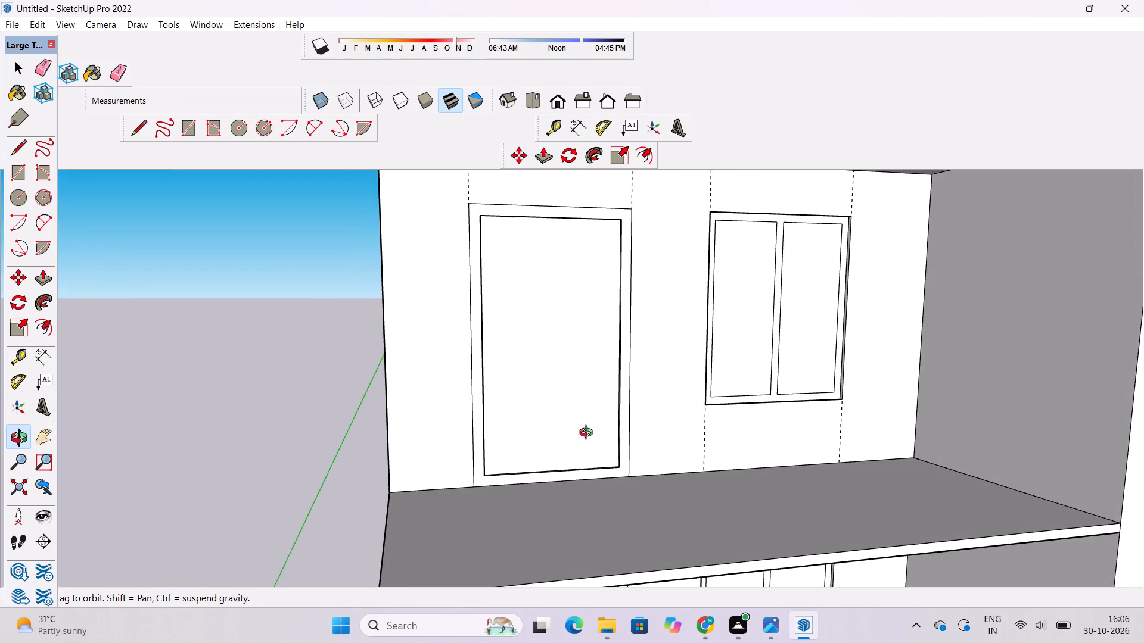
scroll(563, 438, up, 2)
shift+drag(562, 439, 574, 455)
drag(574, 455, 574, 414)
drag(586, 420, 585, 463)
drag(584, 463, 593, 481)
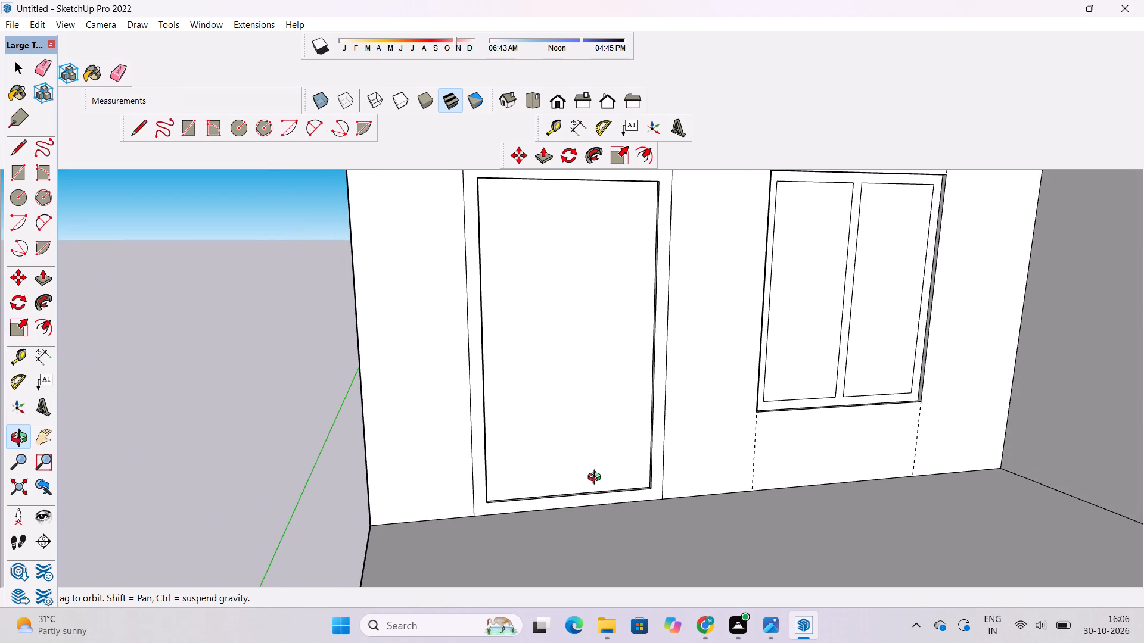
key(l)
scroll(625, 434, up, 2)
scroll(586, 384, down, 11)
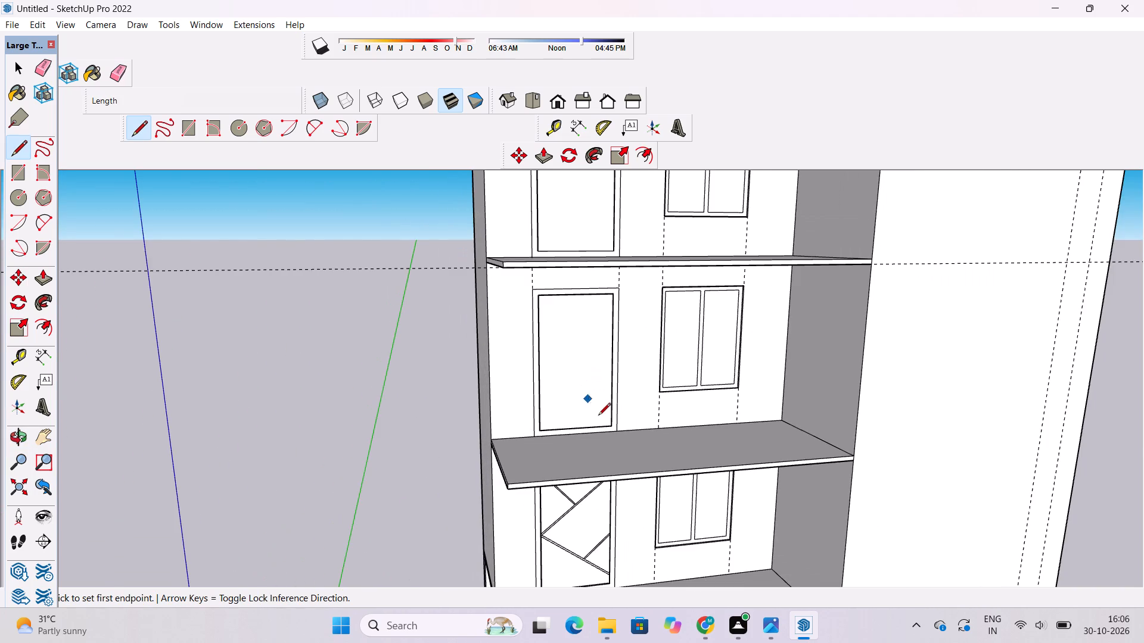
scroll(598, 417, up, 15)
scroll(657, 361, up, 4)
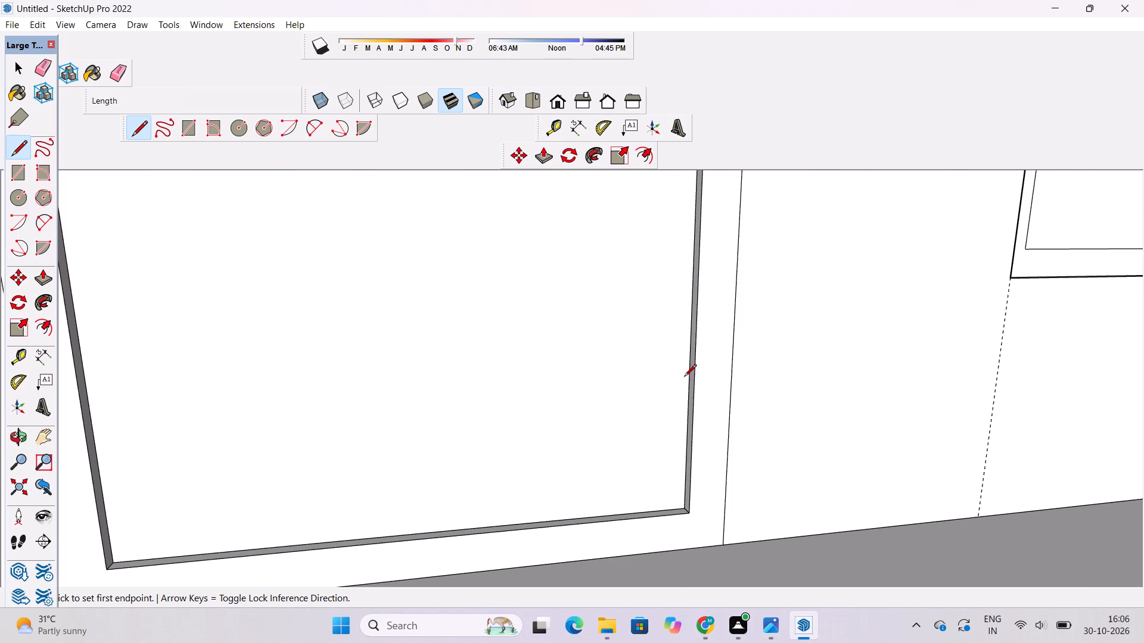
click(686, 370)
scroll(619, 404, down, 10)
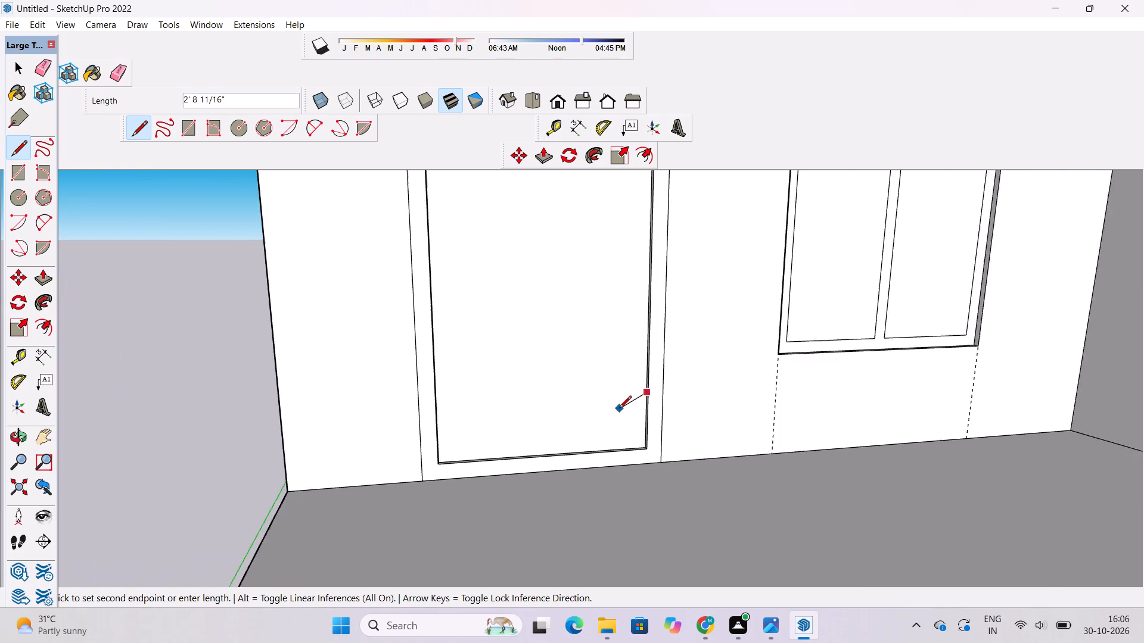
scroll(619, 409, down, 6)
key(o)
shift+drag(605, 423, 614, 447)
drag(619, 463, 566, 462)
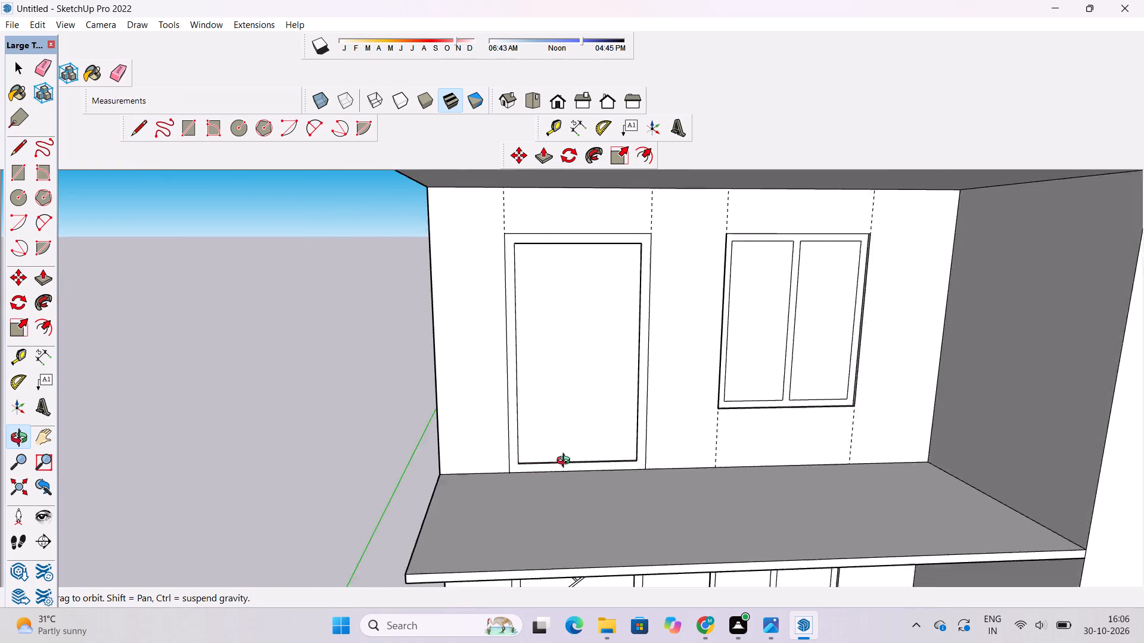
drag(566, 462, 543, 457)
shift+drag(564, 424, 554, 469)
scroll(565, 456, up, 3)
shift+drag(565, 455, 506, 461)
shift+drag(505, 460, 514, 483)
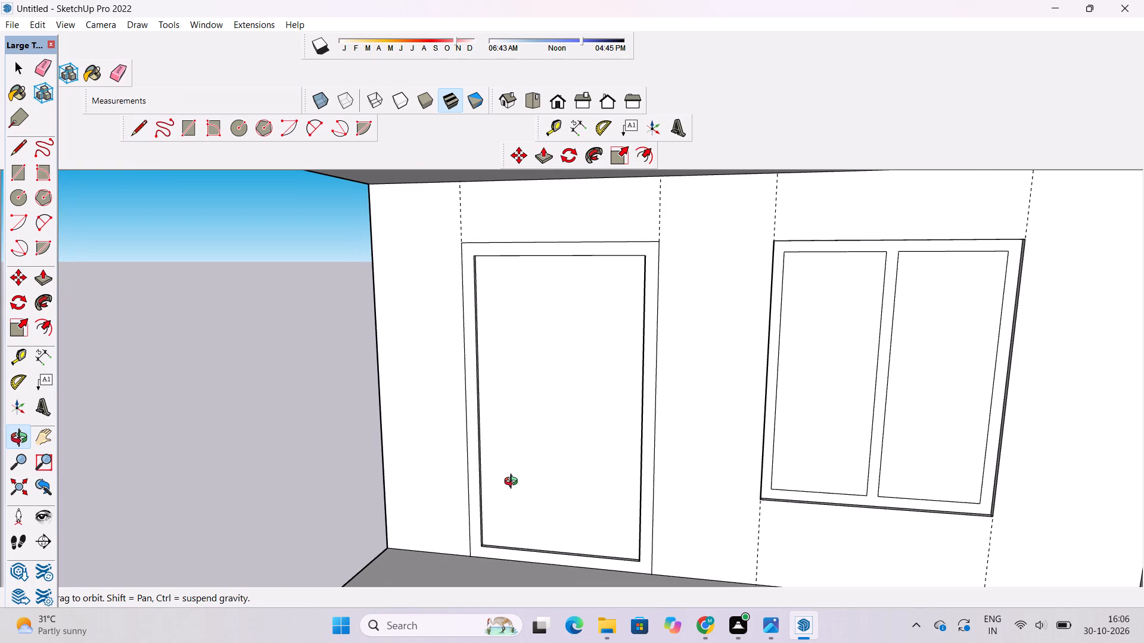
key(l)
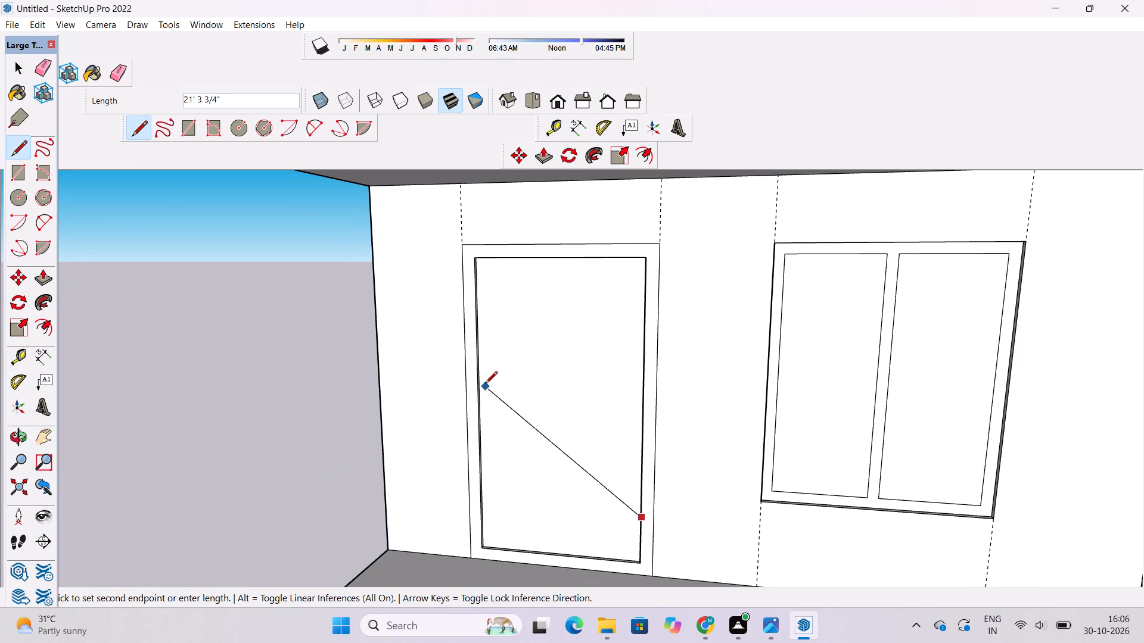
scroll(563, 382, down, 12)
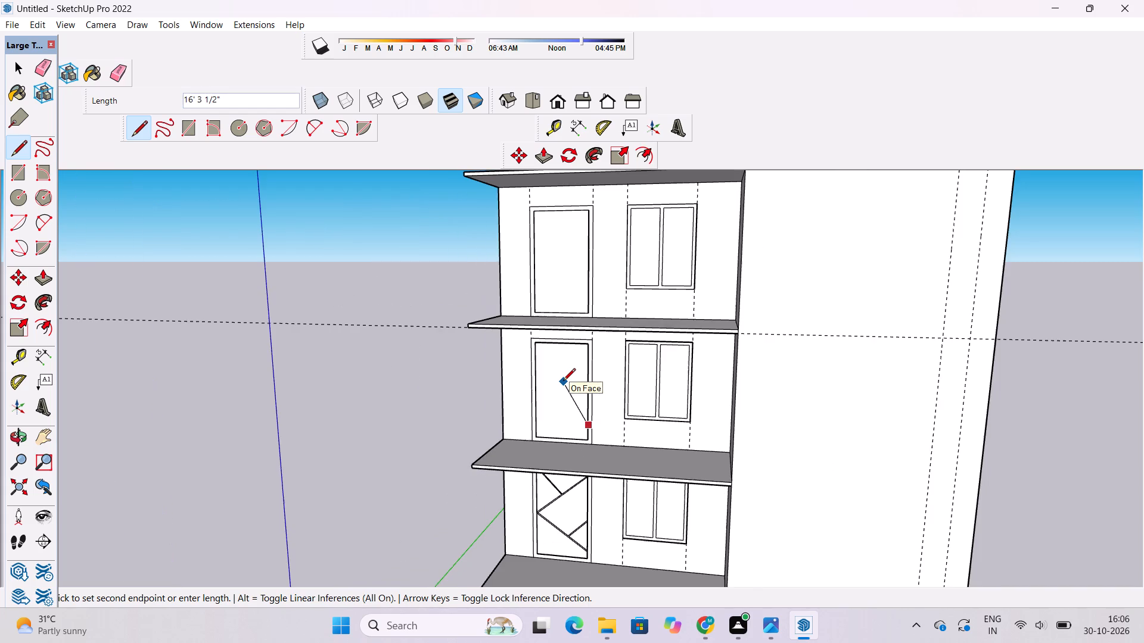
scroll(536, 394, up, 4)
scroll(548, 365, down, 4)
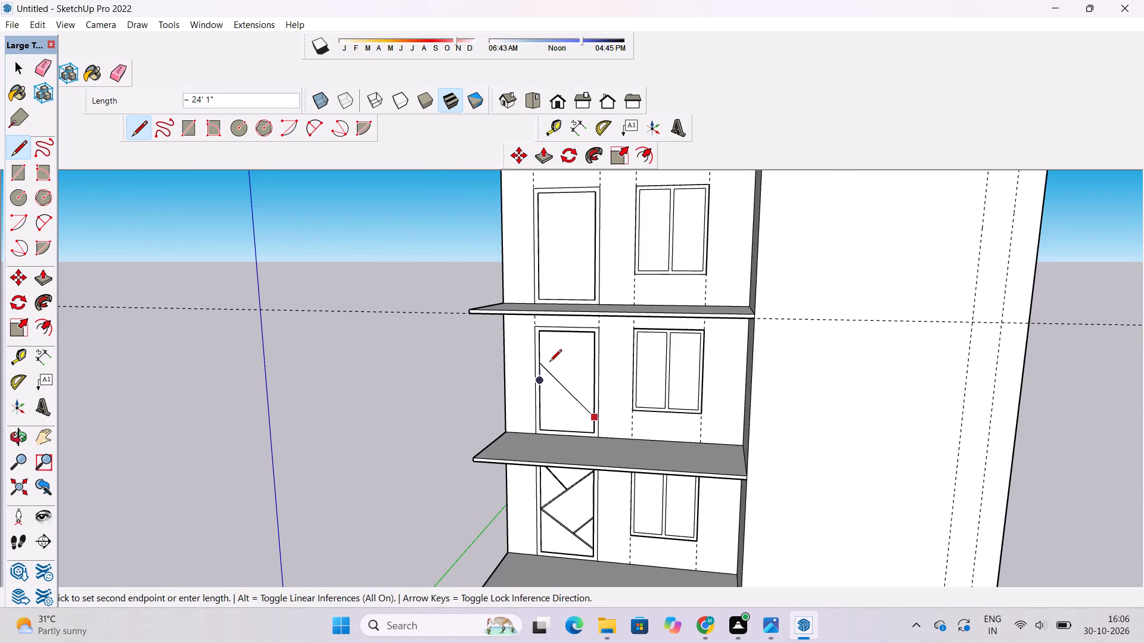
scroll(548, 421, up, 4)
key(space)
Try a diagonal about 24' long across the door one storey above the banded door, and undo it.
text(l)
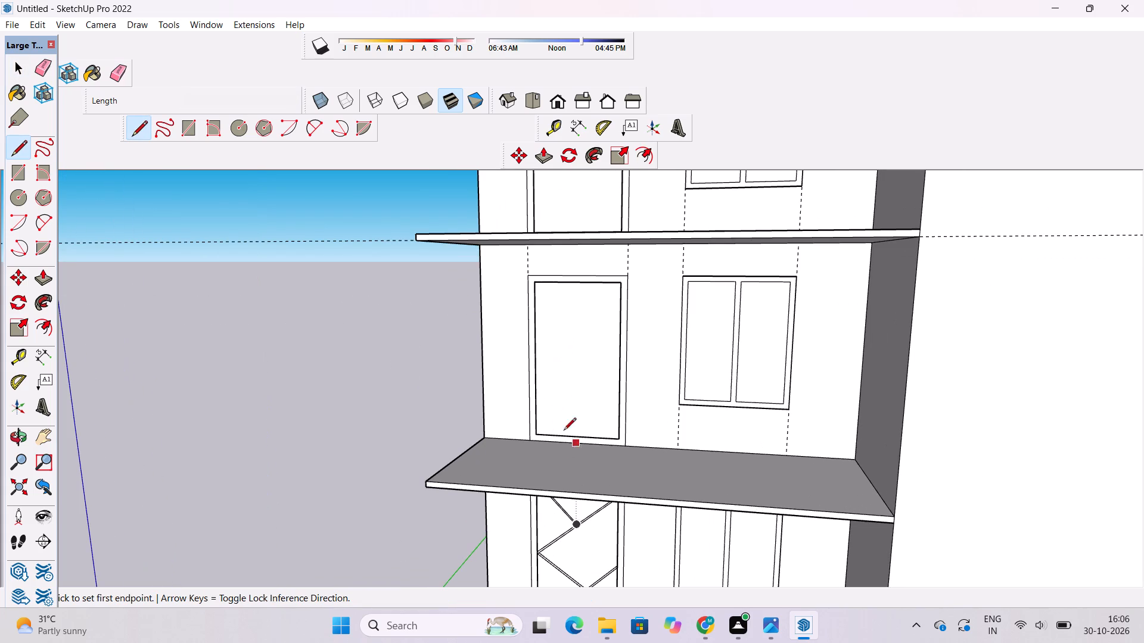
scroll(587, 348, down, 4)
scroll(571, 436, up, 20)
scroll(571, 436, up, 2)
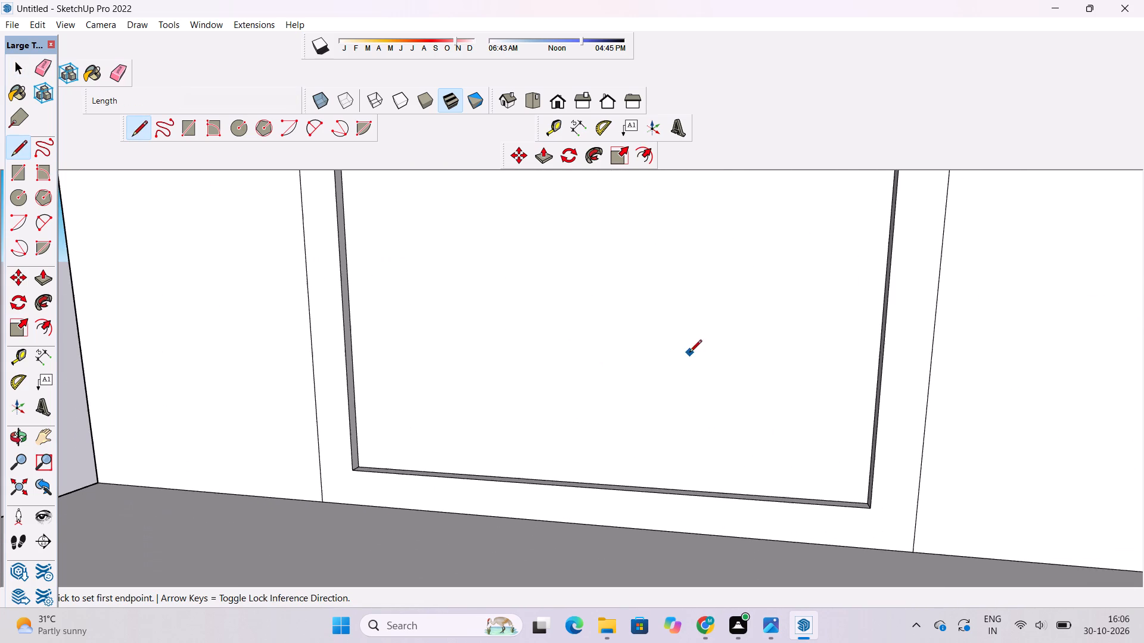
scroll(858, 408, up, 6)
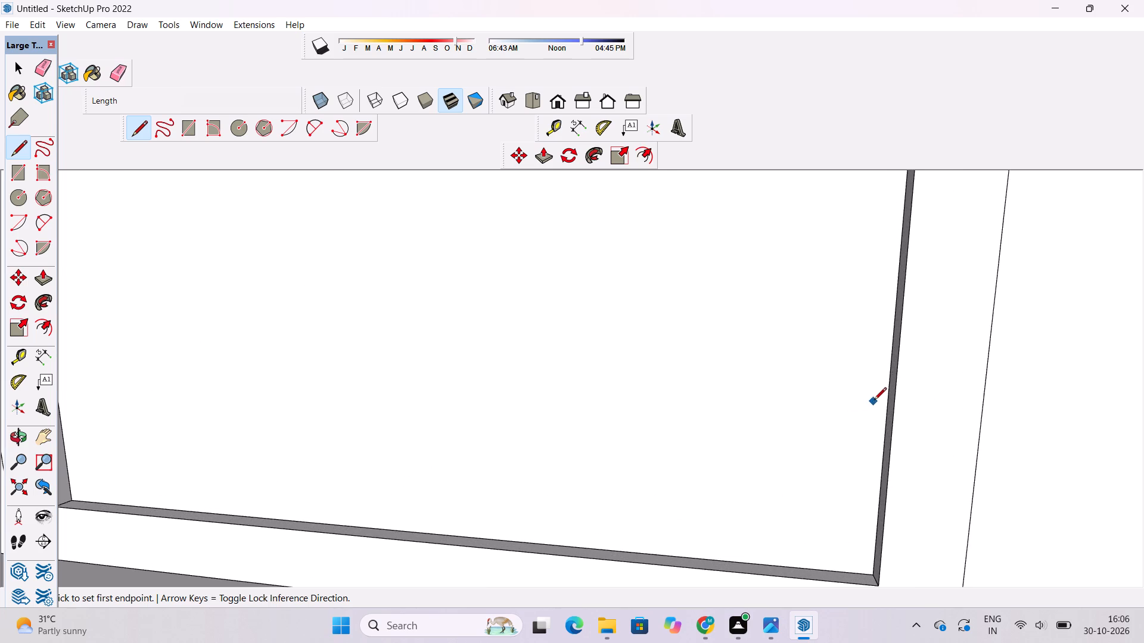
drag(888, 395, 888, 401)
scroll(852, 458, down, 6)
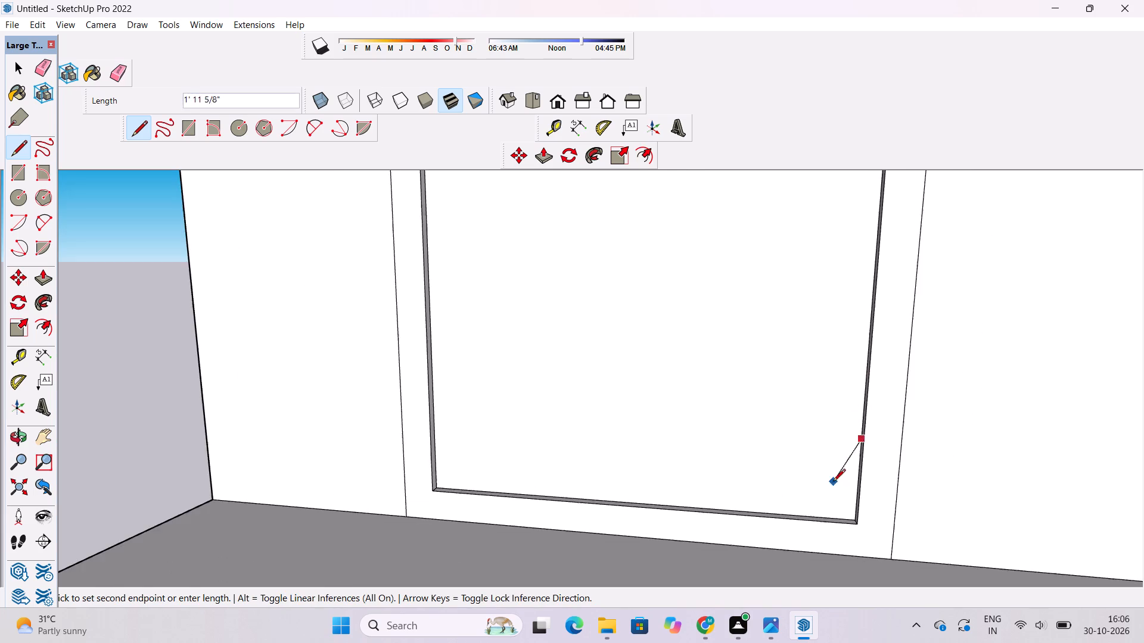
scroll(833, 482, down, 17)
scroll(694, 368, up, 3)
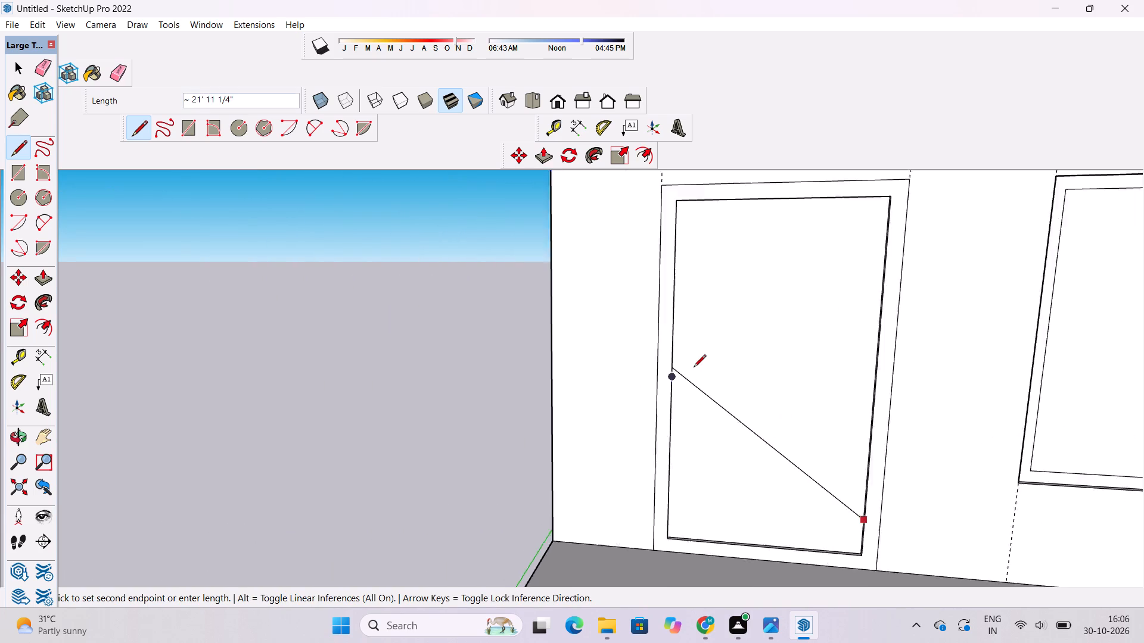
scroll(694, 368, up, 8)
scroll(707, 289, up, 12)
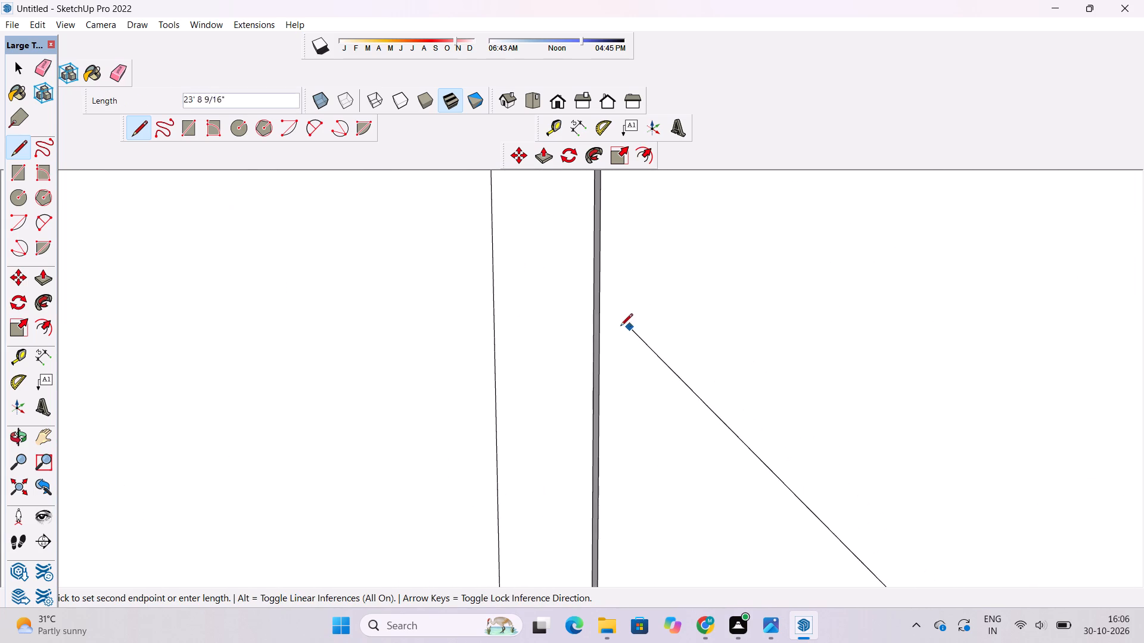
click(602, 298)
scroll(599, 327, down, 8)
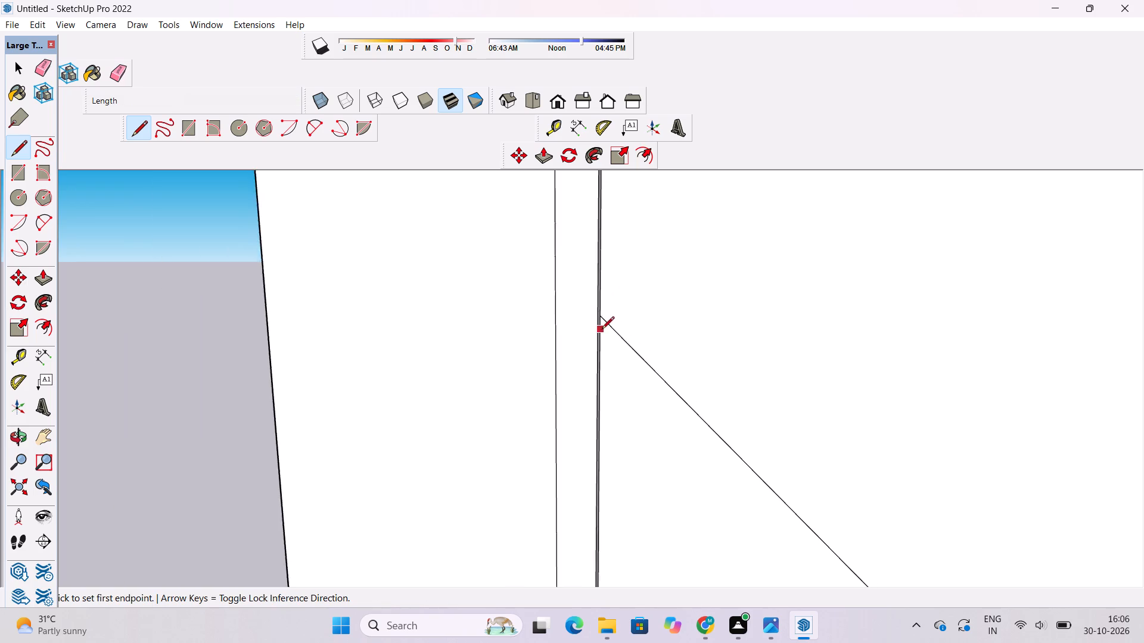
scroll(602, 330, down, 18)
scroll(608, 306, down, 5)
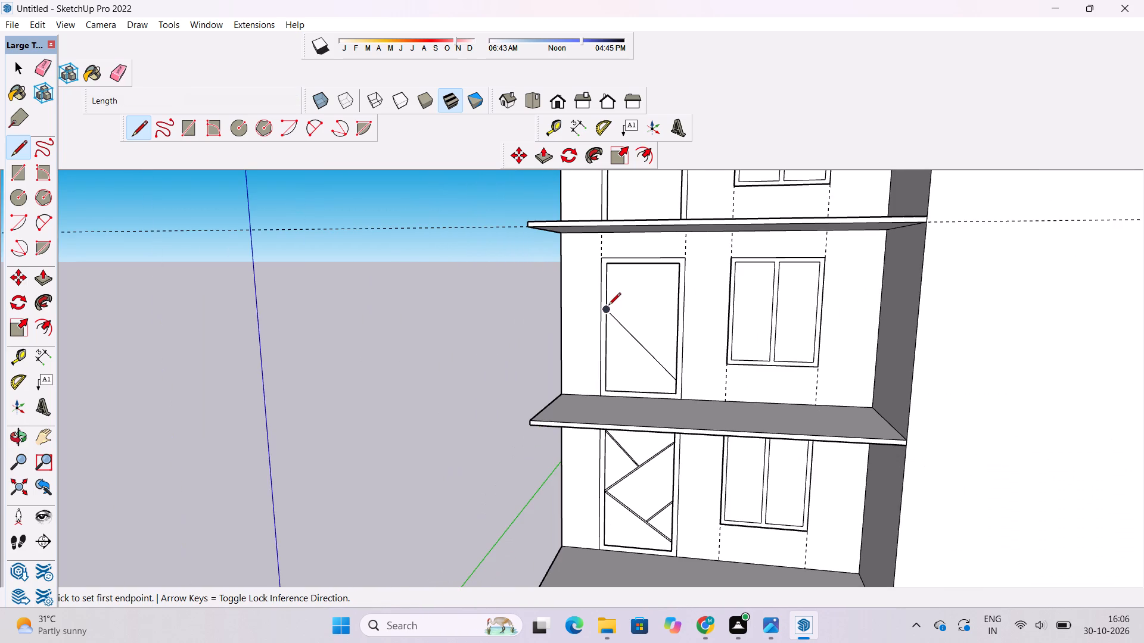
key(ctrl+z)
Draw a diagonal about 21' 2" long across the second-lowest door, from low on its window-side inner edge up to the opposite inner edge.
scroll(638, 380, up, 14)
scroll(664, 360, up, 10)
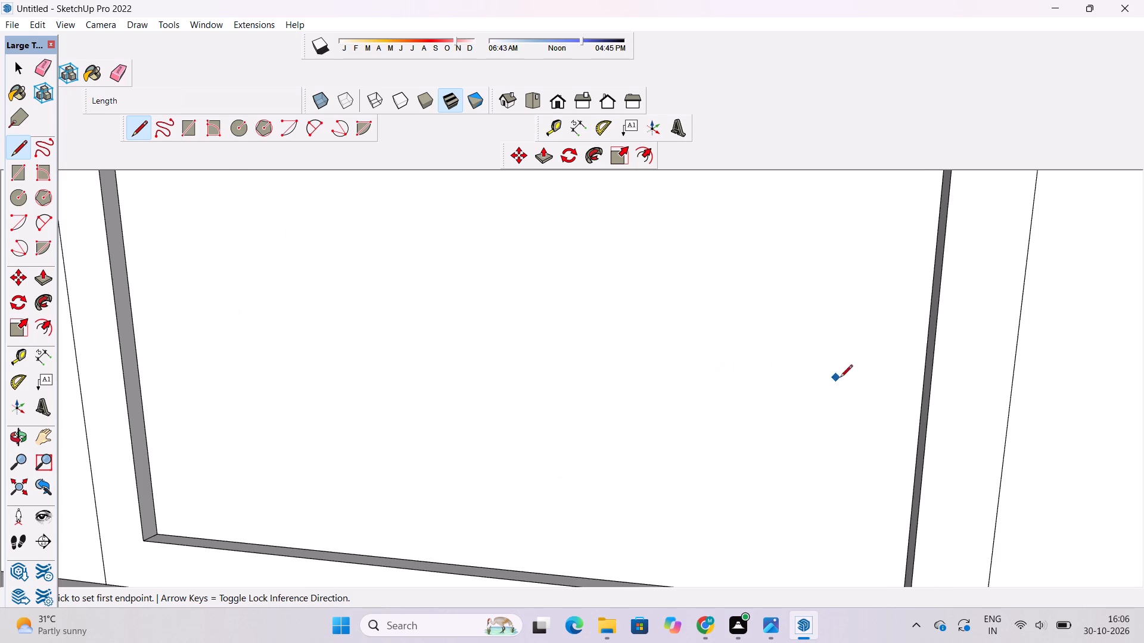
click(918, 412)
scroll(792, 424, down, 3)
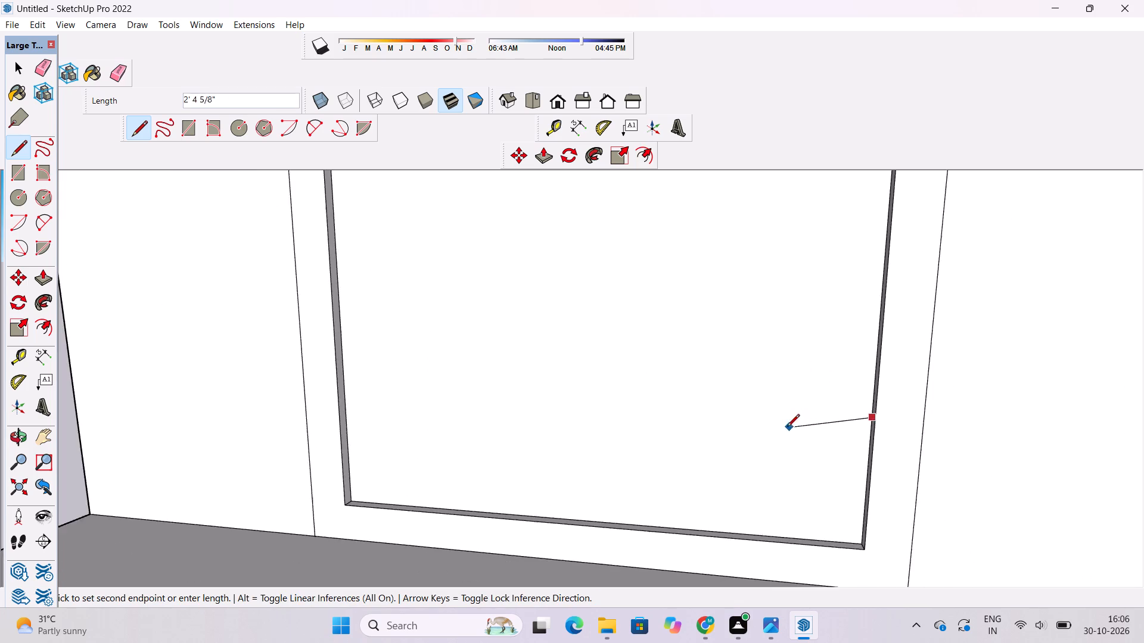
scroll(787, 427, down, 5)
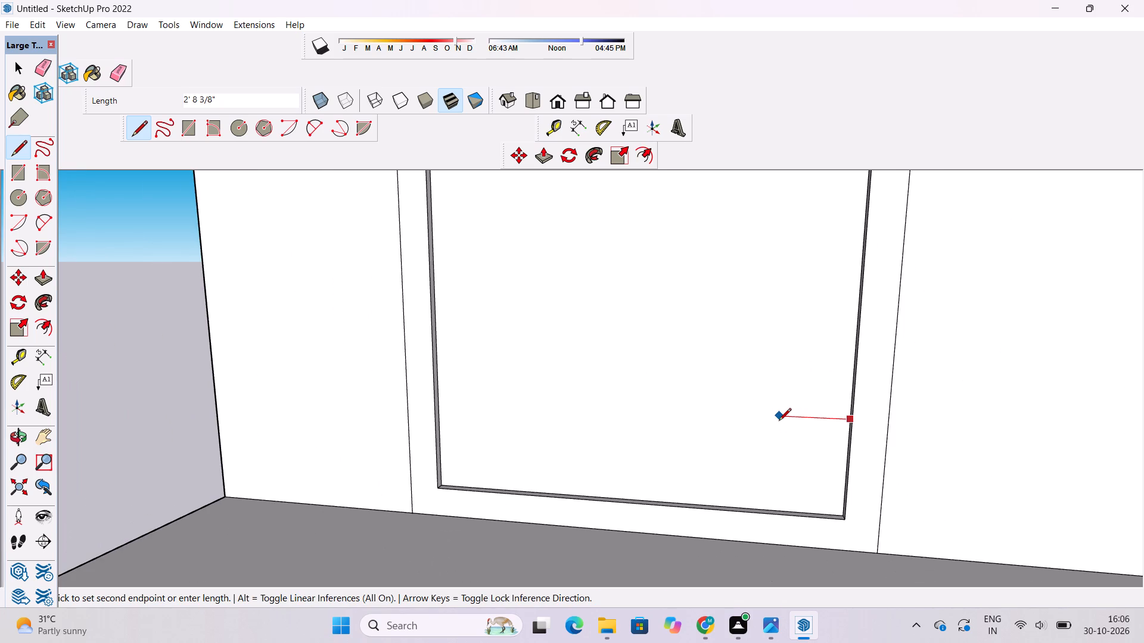
scroll(704, 435, down, 11)
scroll(551, 353, up, 4)
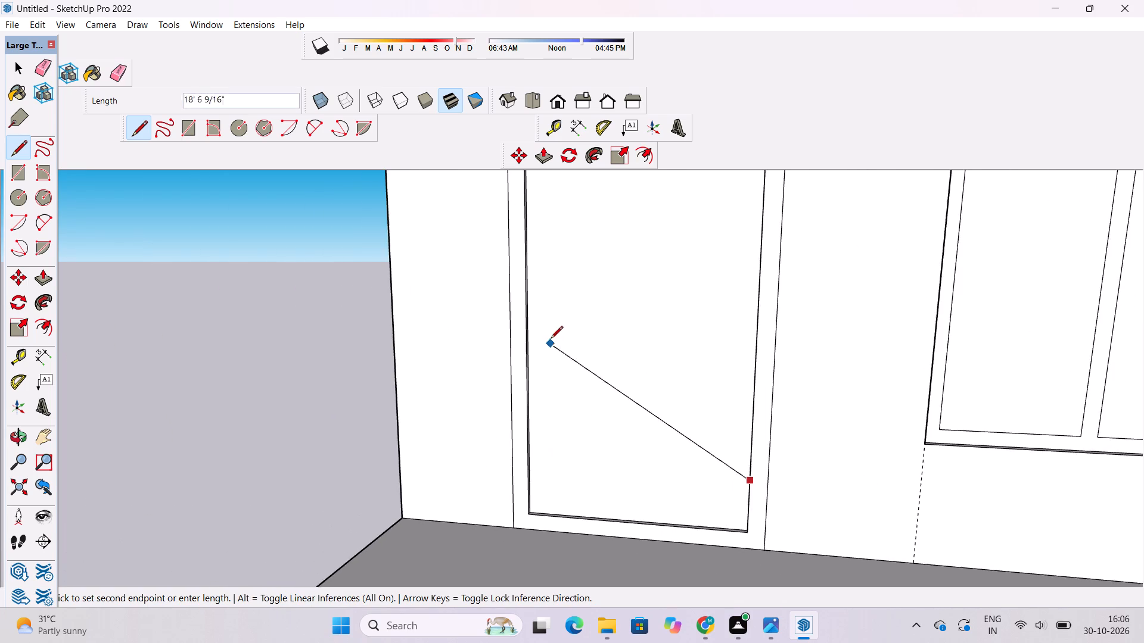
scroll(550, 333, up, 9)
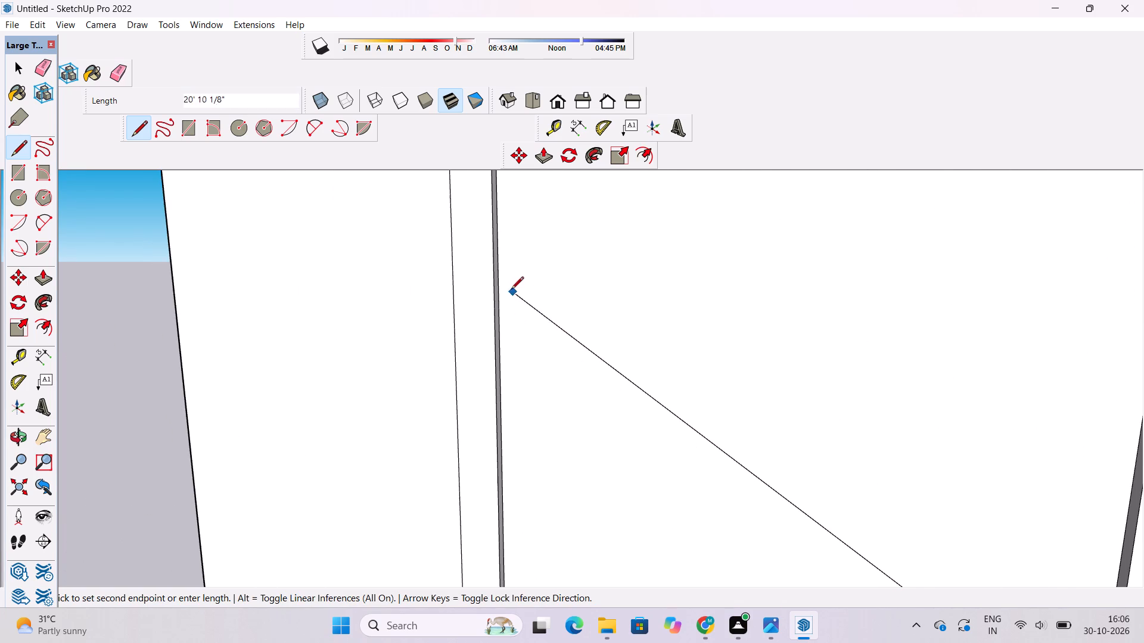
scroll(501, 299, up, 8)
click(502, 298)
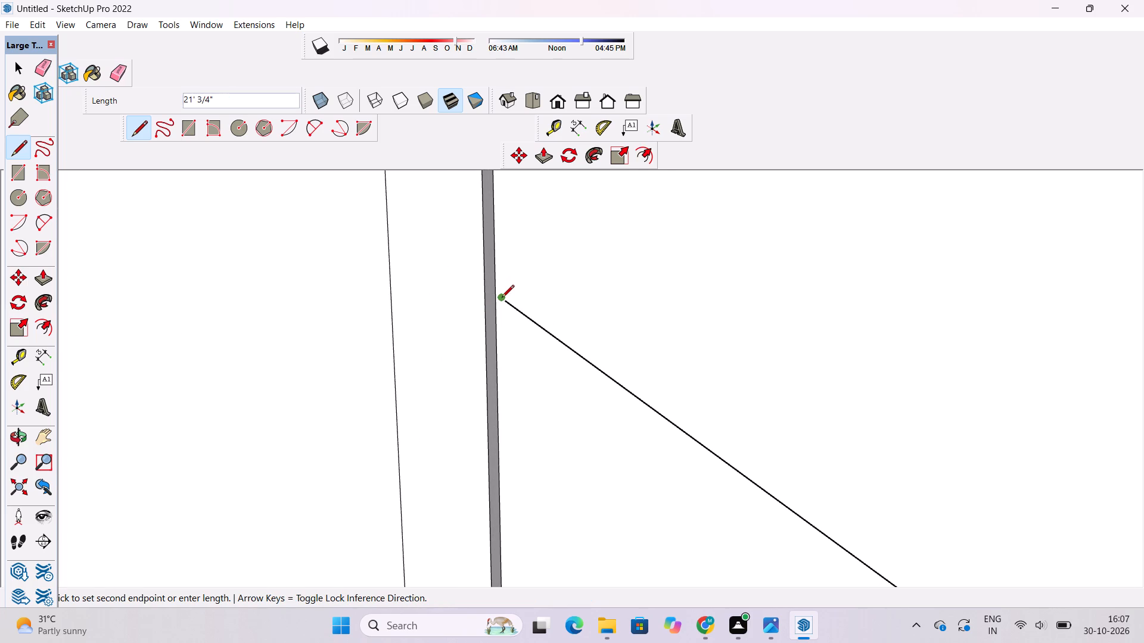
scroll(502, 298, up, 8)
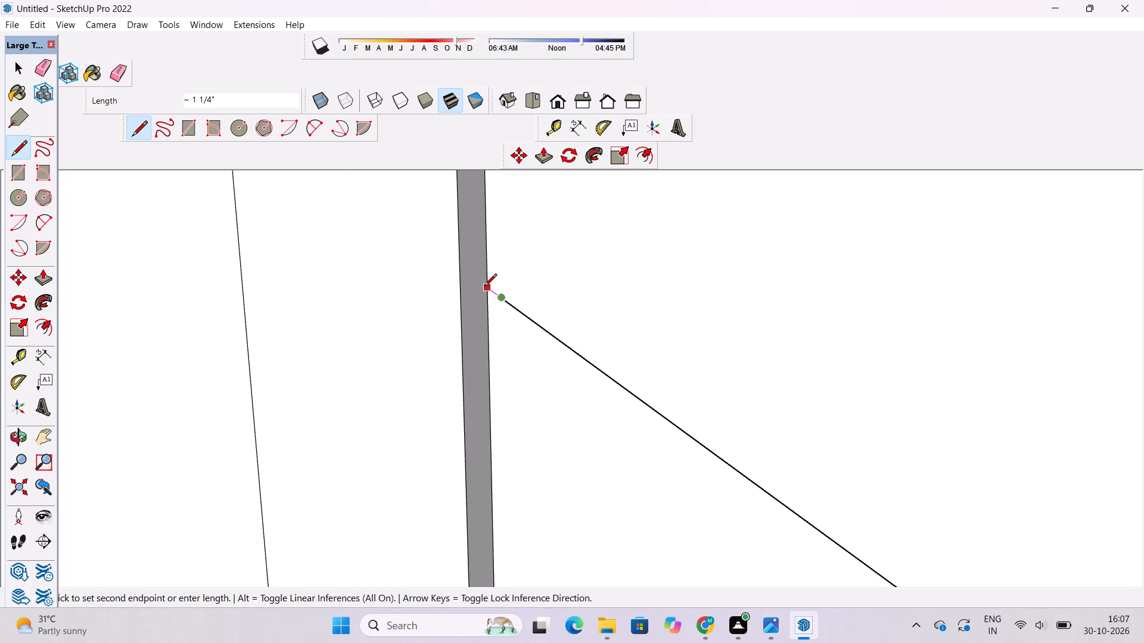
click(484, 287)
Draw a second diagonal about 21' 10" long from the first diagonal's upper end up to the second-lowest door's window-side inner edge.
scroll(509, 353, down, 20)
scroll(509, 353, down, 2)
click(515, 341)
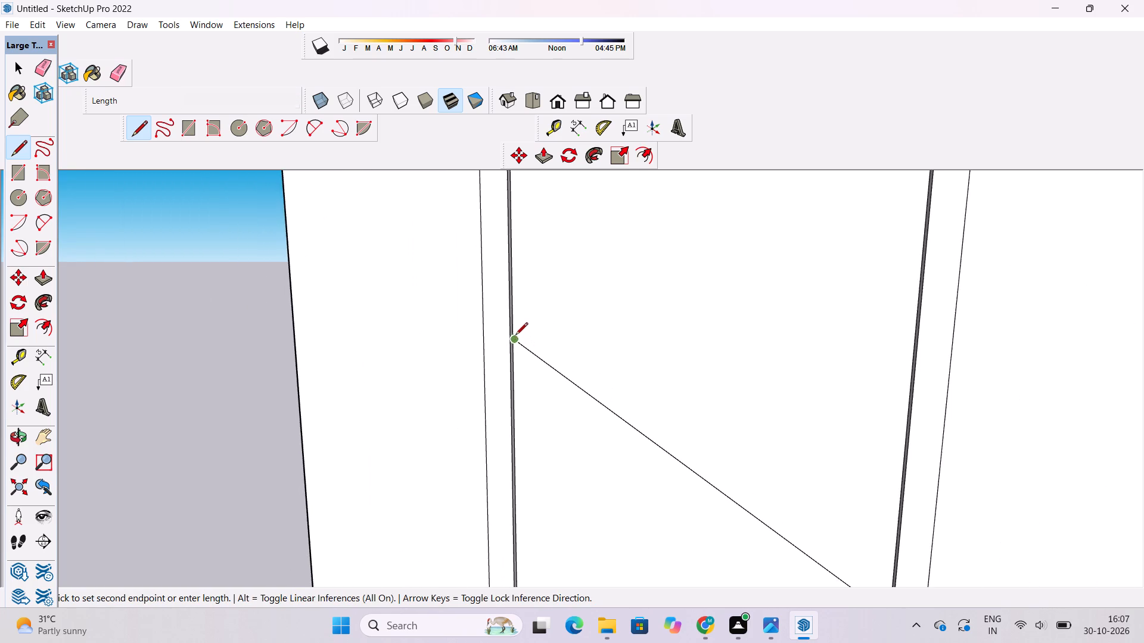
scroll(520, 330, down, 9)
scroll(520, 330, up, 5)
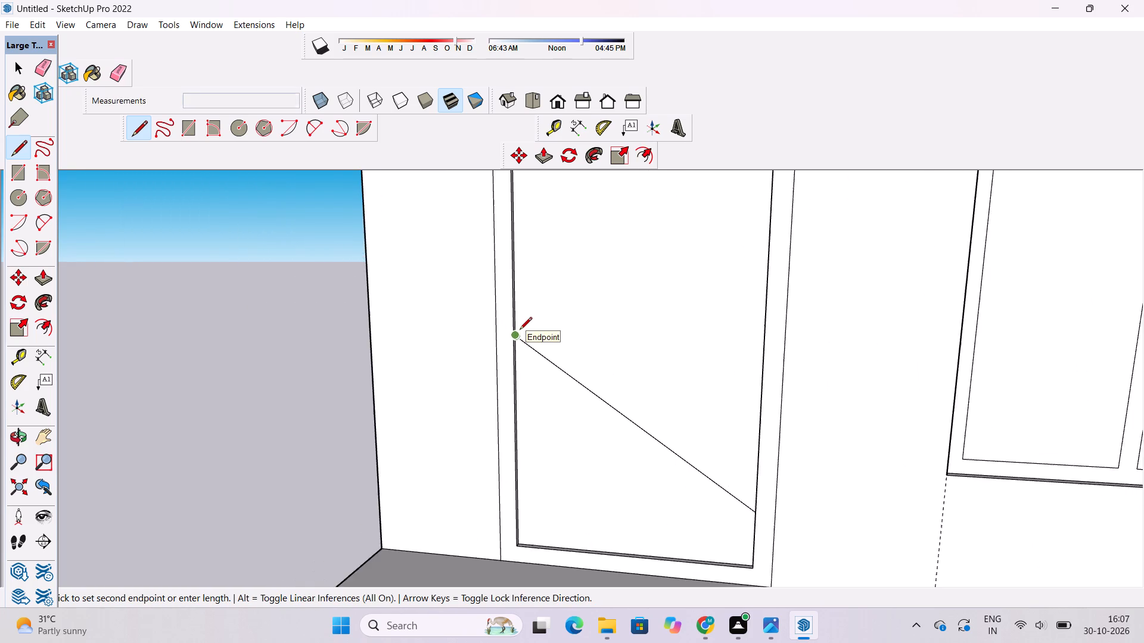
key(o)
drag(520, 330, 579, 314)
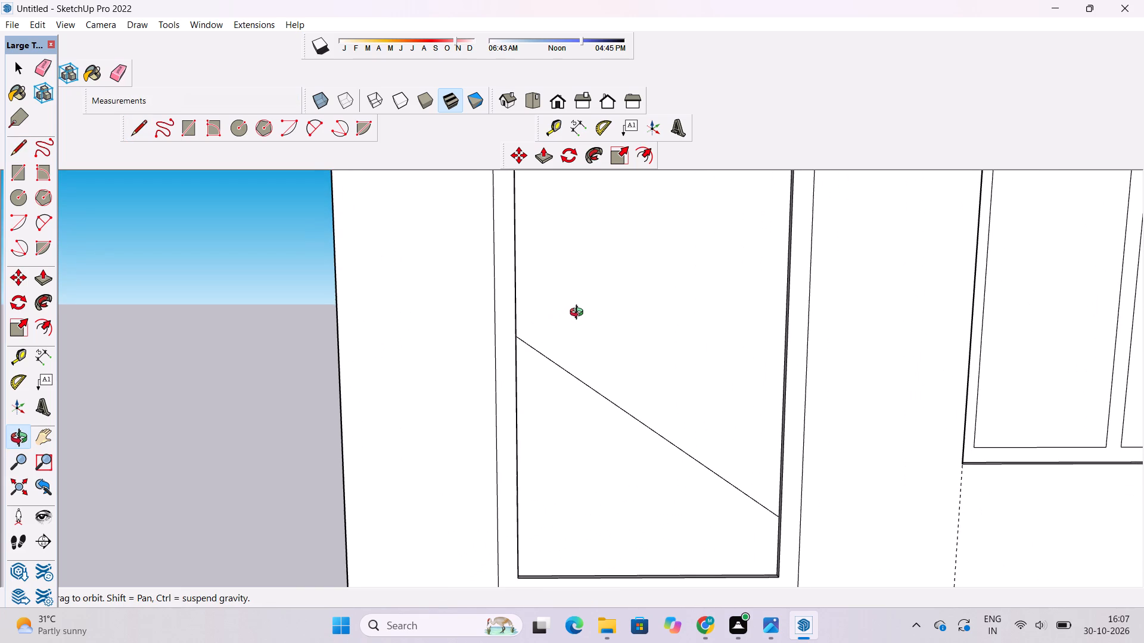
shift+drag(579, 314, 607, 400)
drag(607, 401, 596, 387)
shift+drag(595, 385, 581, 411)
drag(580, 412, 601, 419)
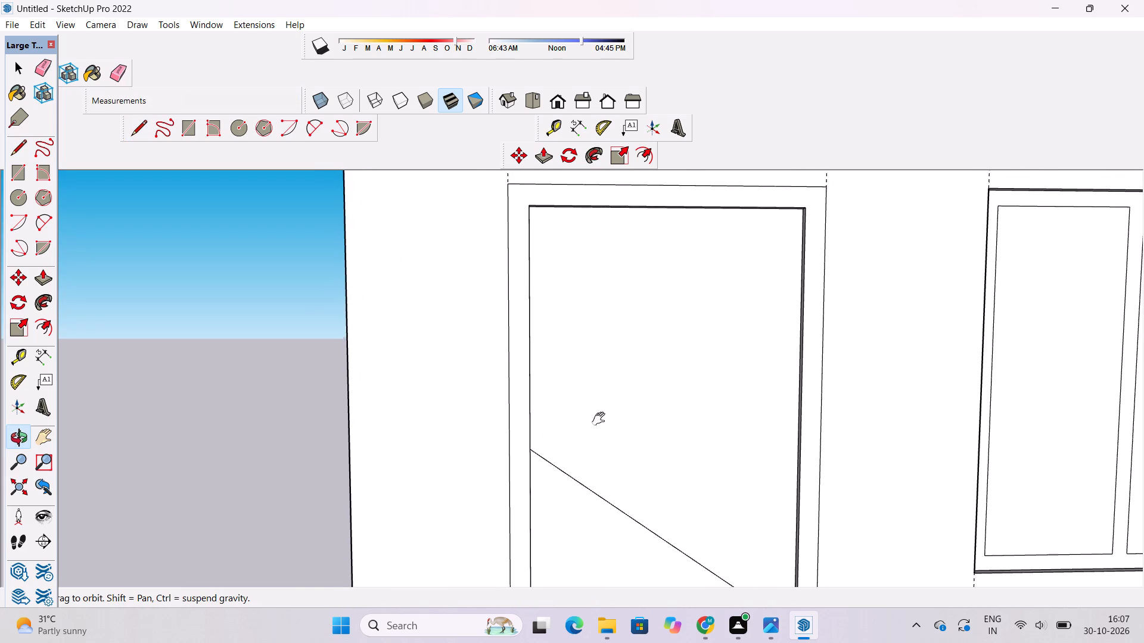
drag(601, 419, 599, 424)
key(l)
scroll(786, 248, up, 2)
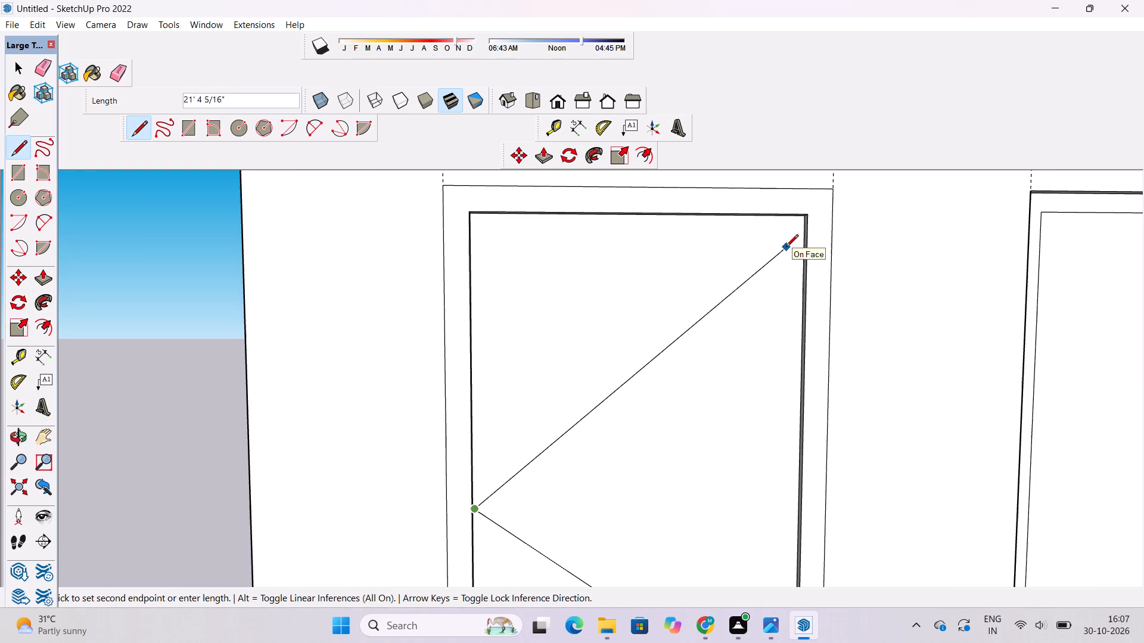
scroll(802, 270, up, 4)
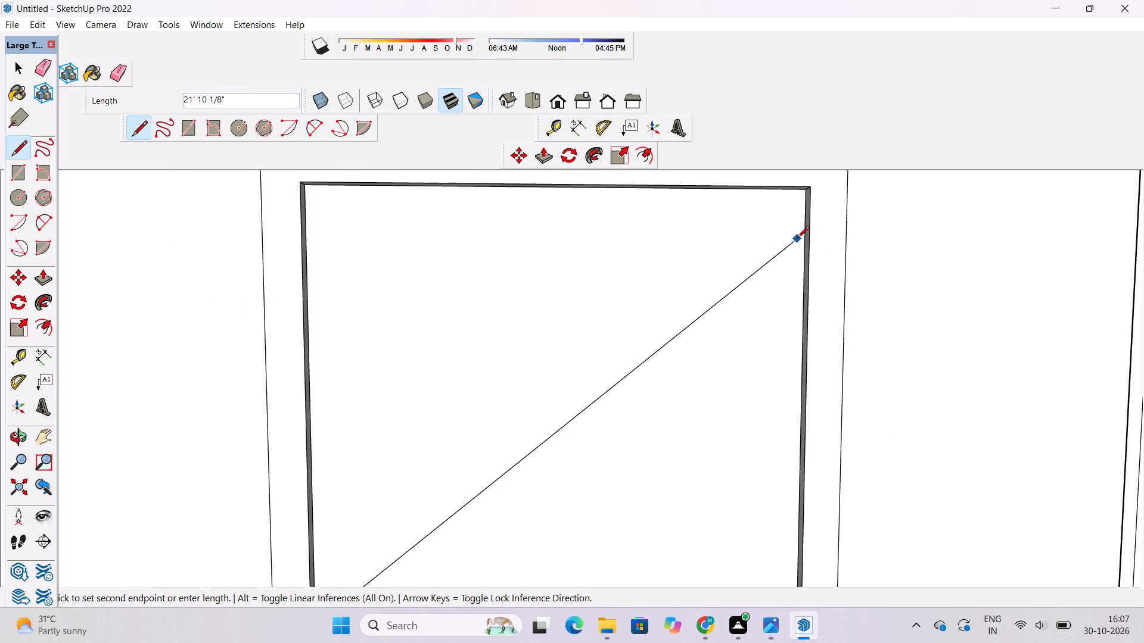
click(803, 246)
Draw a close line about 20' 9" long just above the lower diagonal, from the window-side inner edge to the upper diagonal.
scroll(596, 285, down, 11)
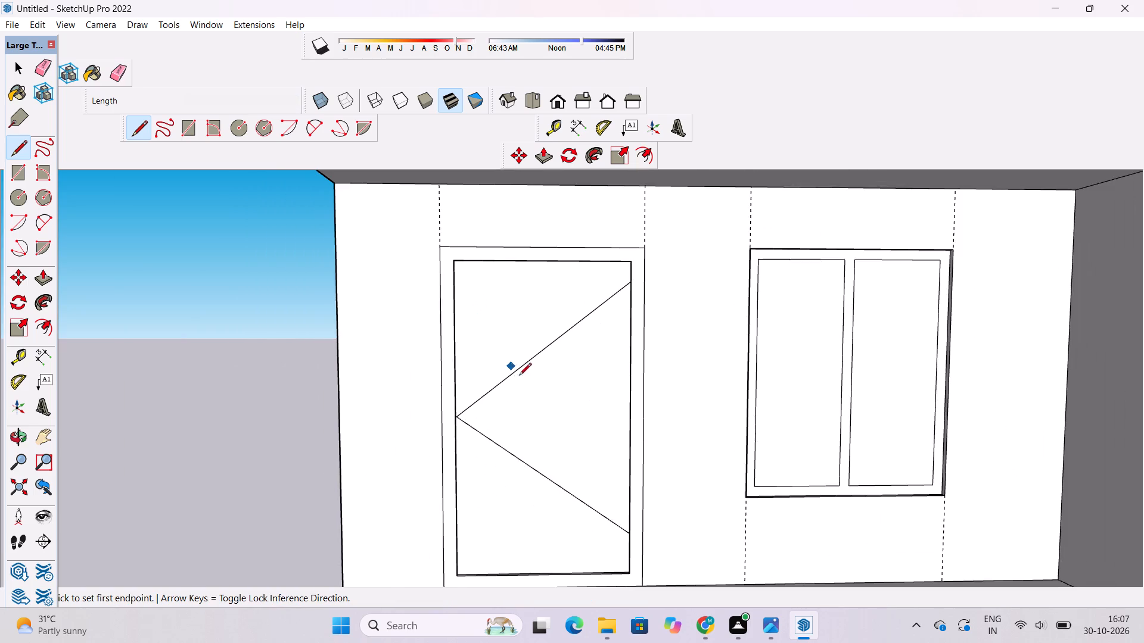
scroll(520, 373, down, 13)
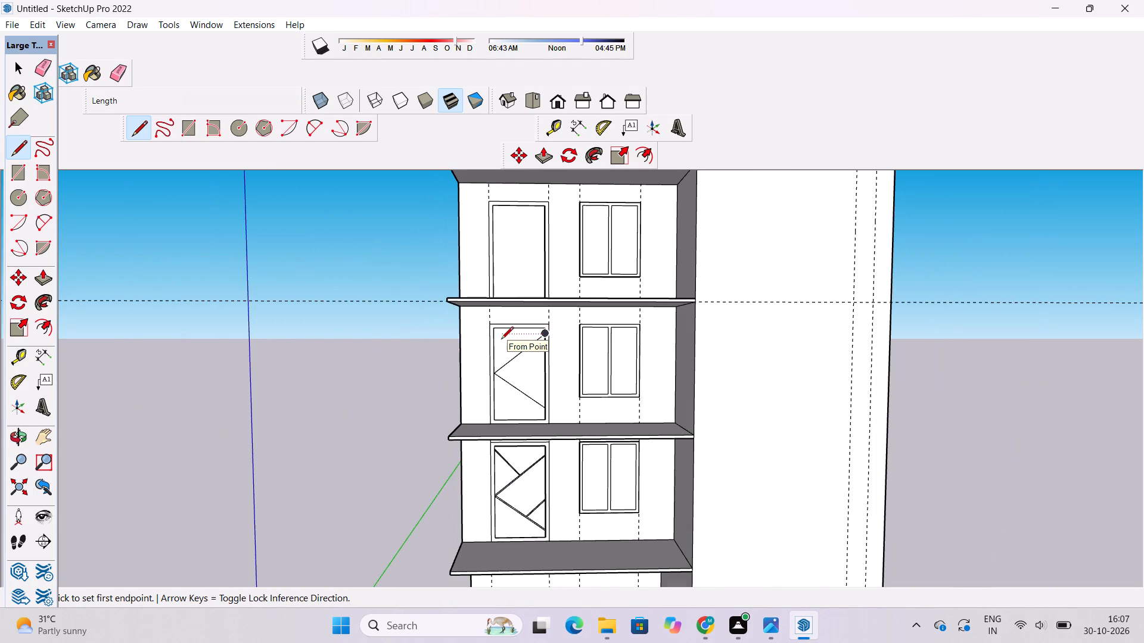
scroll(529, 380, up, 4)
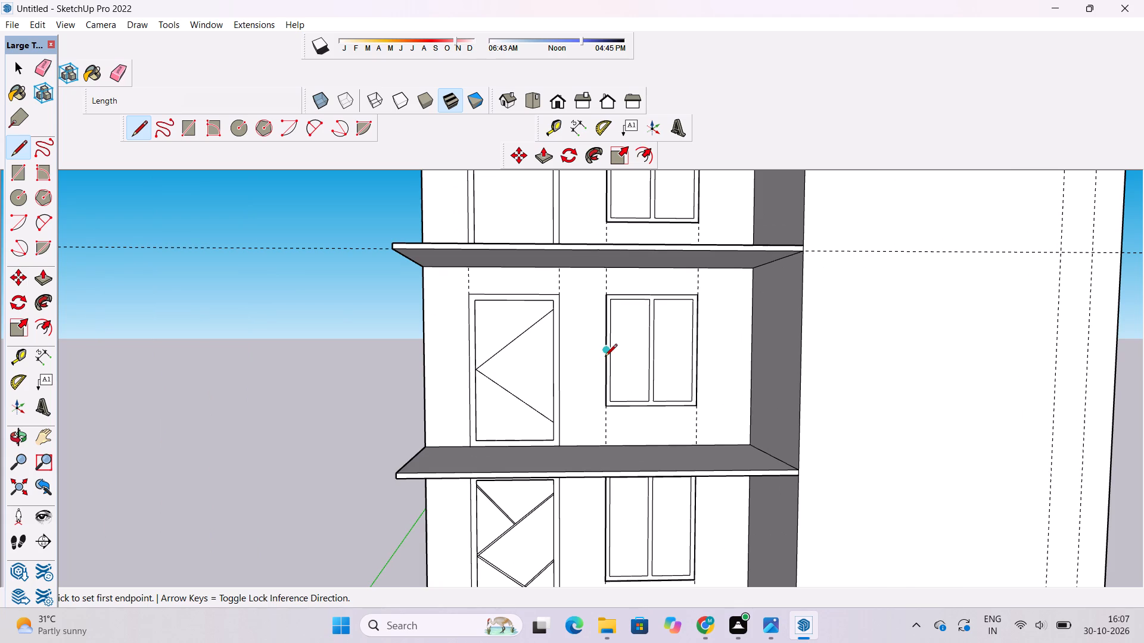
scroll(605, 357, down, 6)
scroll(549, 391, up, 10)
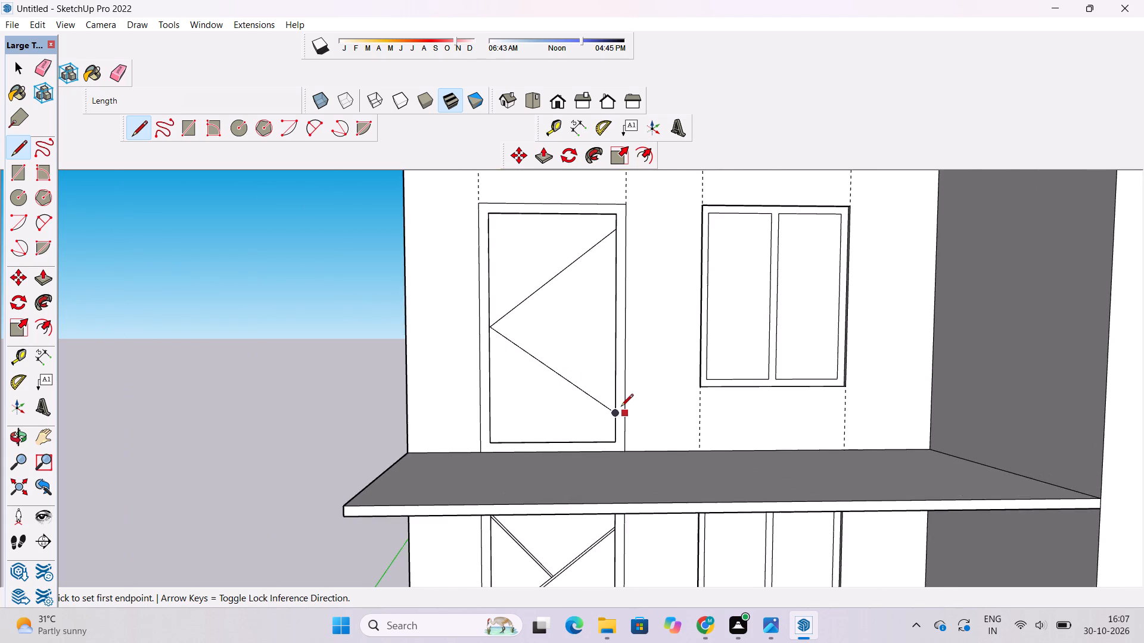
scroll(621, 407, up, 9)
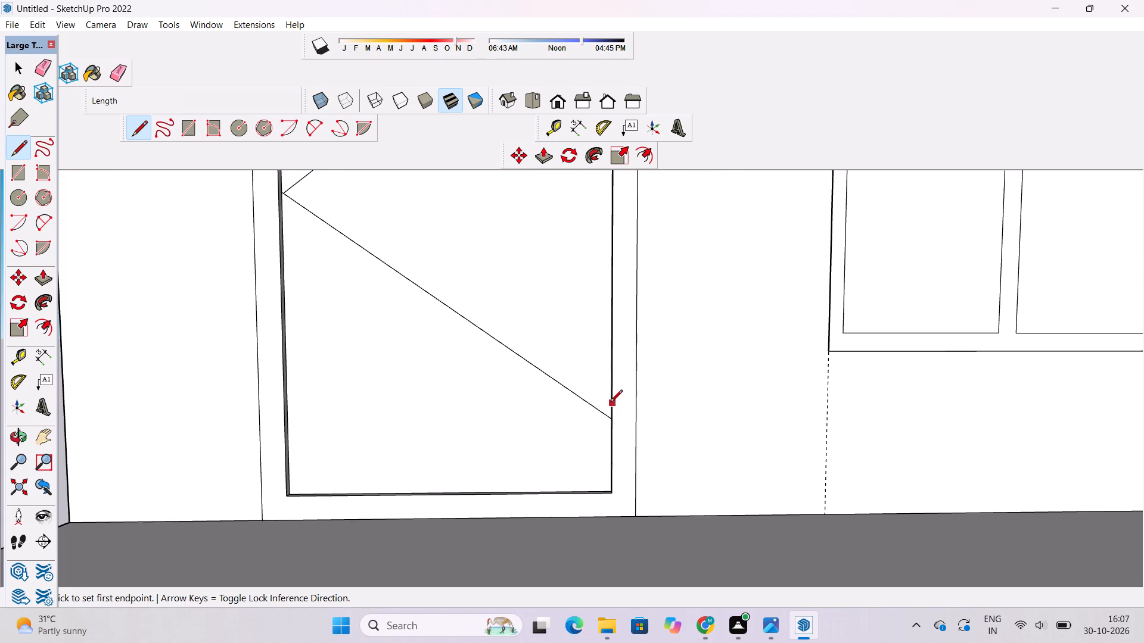
scroll(601, 412, up, 20)
scroll(601, 412, up, 4)
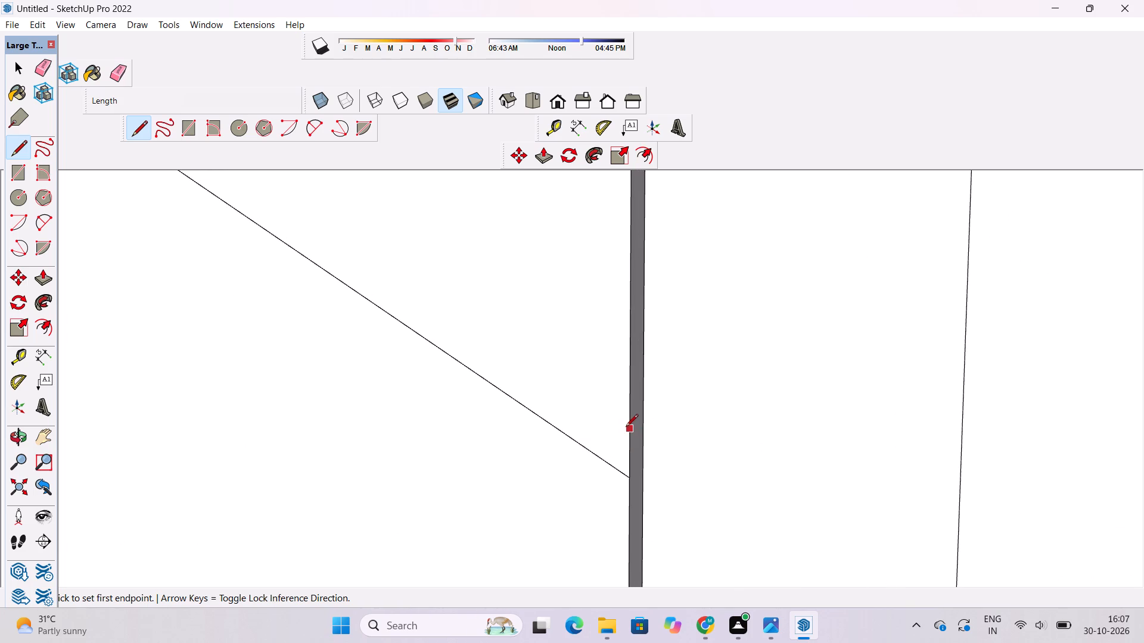
click(626, 417)
scroll(629, 430, down, 15)
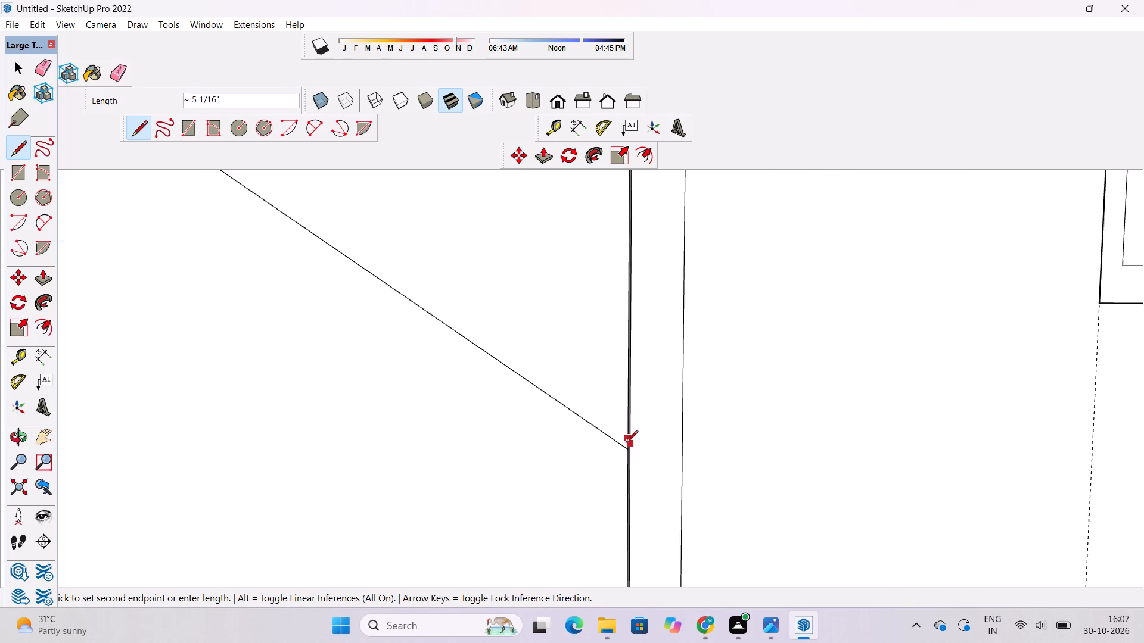
scroll(626, 444, down, 10)
scroll(526, 367, down, 3)
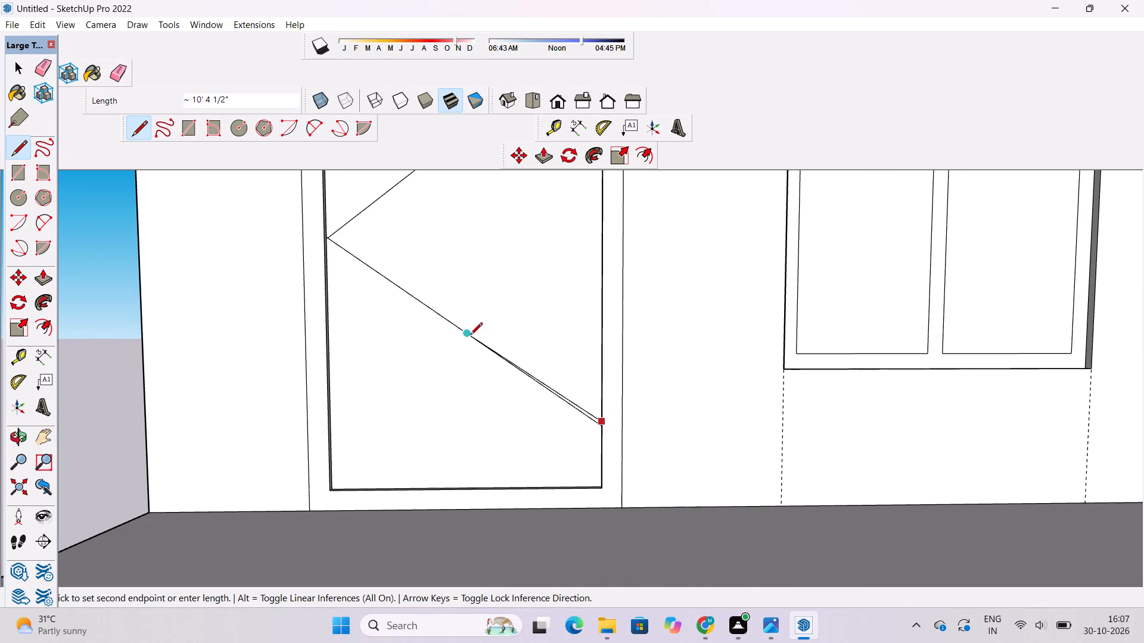
scroll(339, 233, up, 9)
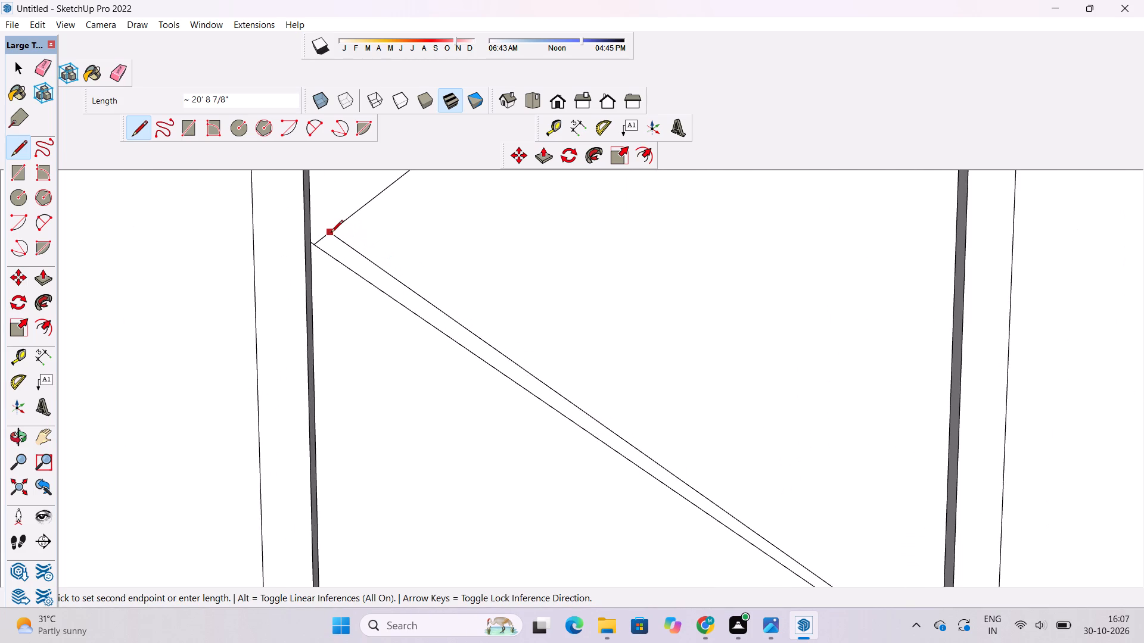
scroll(321, 233, up, 3)
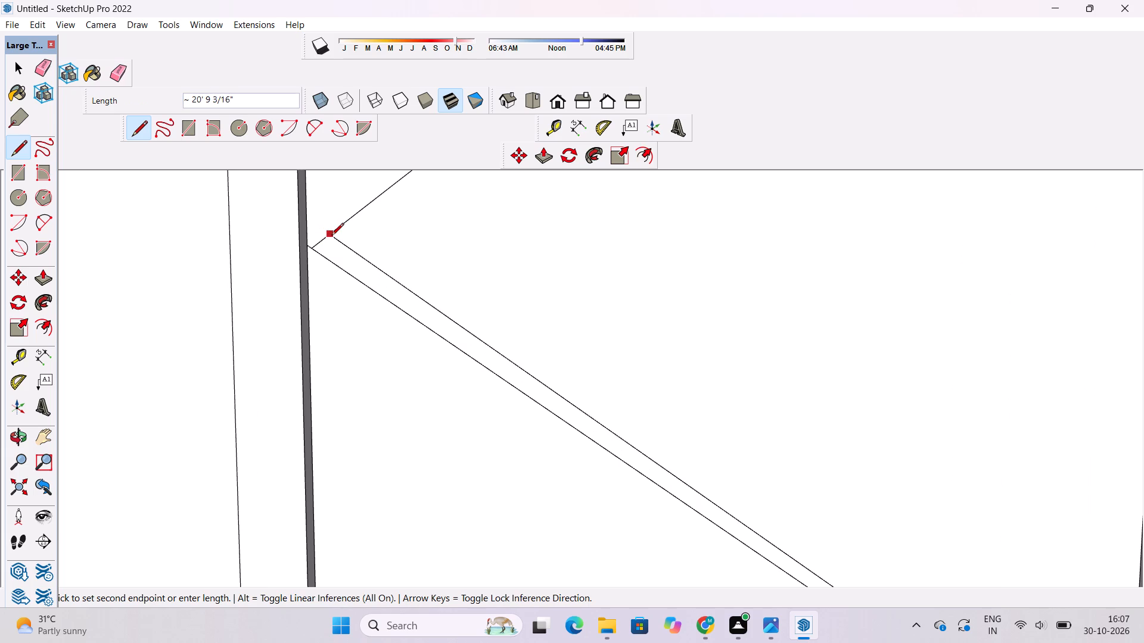
click(324, 241)
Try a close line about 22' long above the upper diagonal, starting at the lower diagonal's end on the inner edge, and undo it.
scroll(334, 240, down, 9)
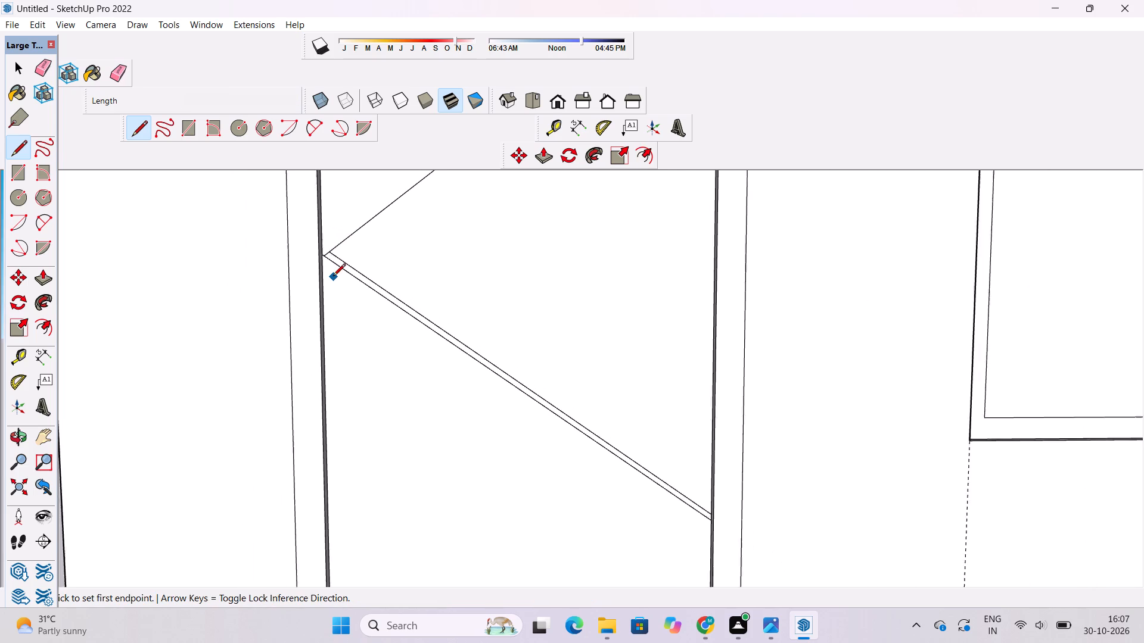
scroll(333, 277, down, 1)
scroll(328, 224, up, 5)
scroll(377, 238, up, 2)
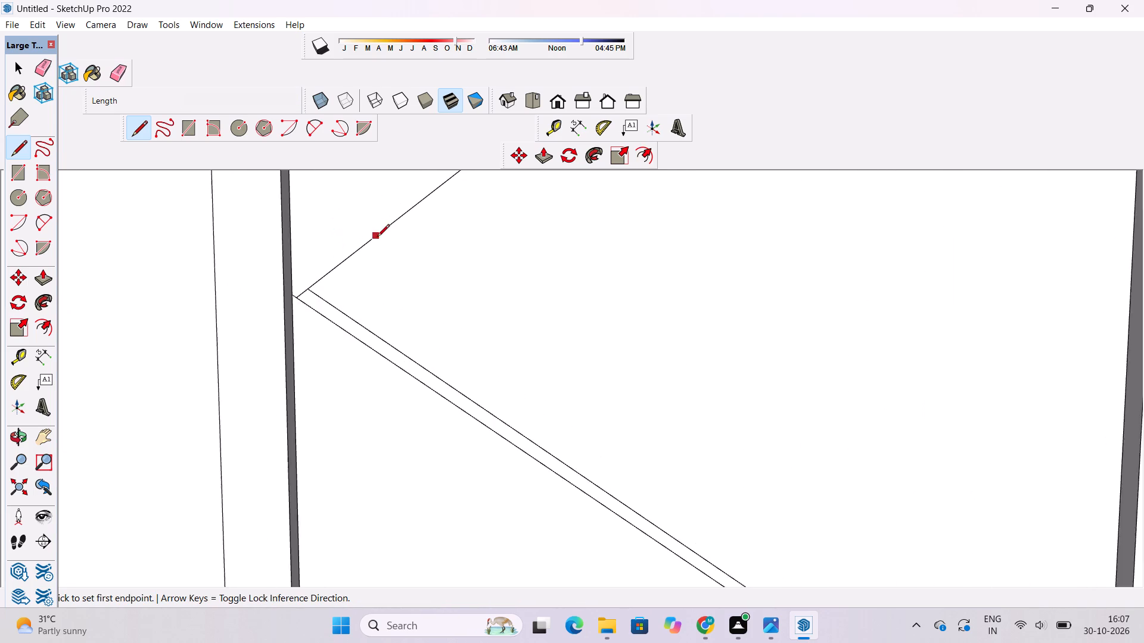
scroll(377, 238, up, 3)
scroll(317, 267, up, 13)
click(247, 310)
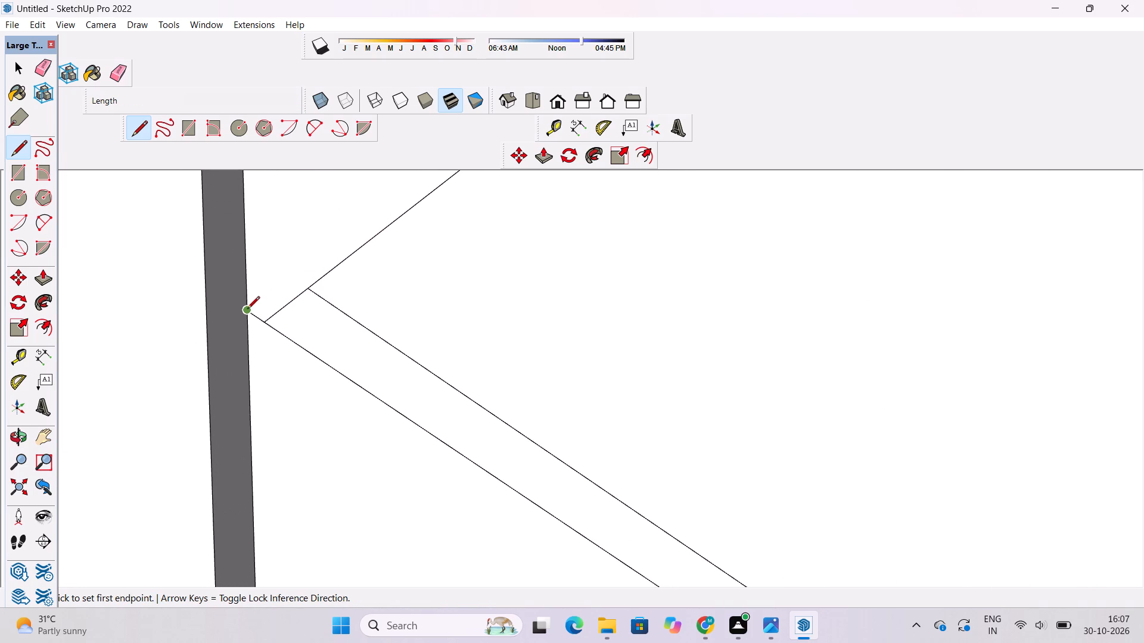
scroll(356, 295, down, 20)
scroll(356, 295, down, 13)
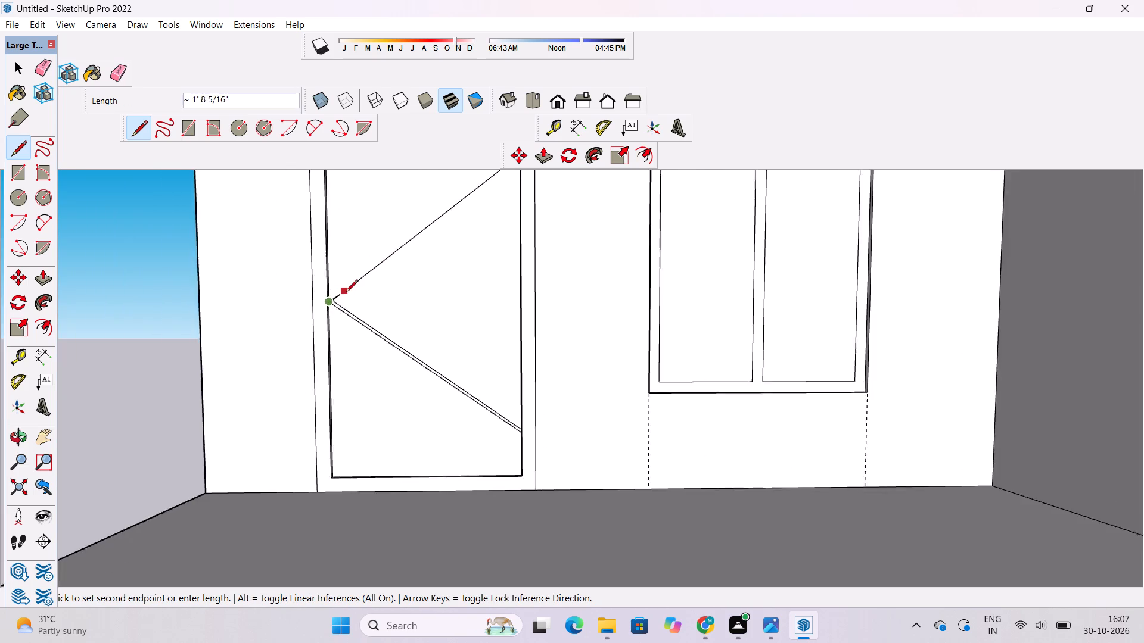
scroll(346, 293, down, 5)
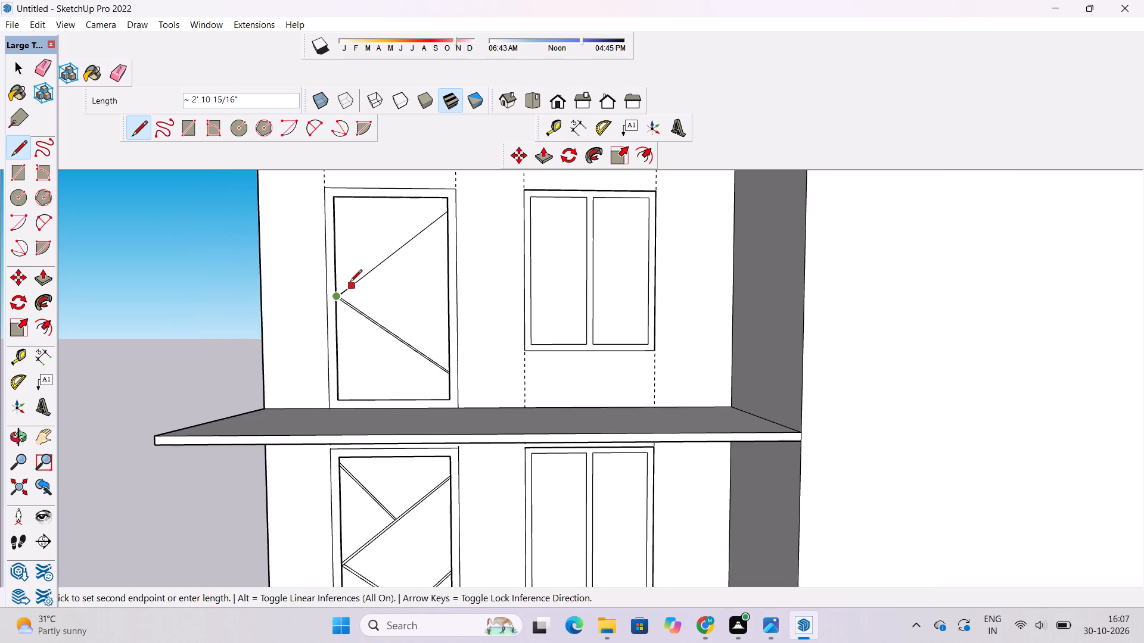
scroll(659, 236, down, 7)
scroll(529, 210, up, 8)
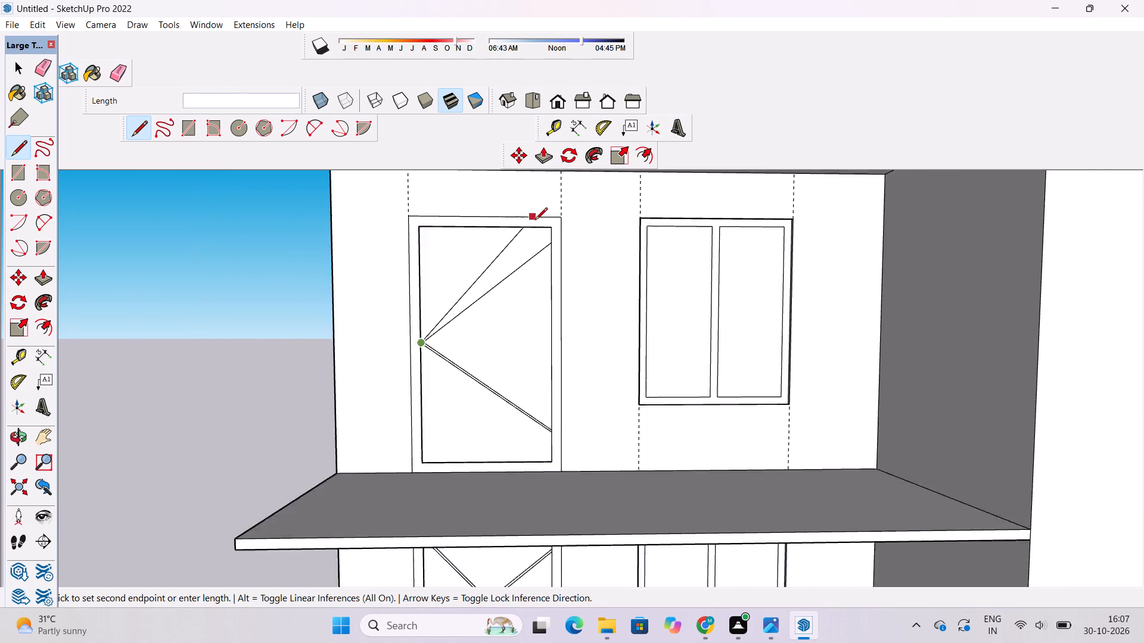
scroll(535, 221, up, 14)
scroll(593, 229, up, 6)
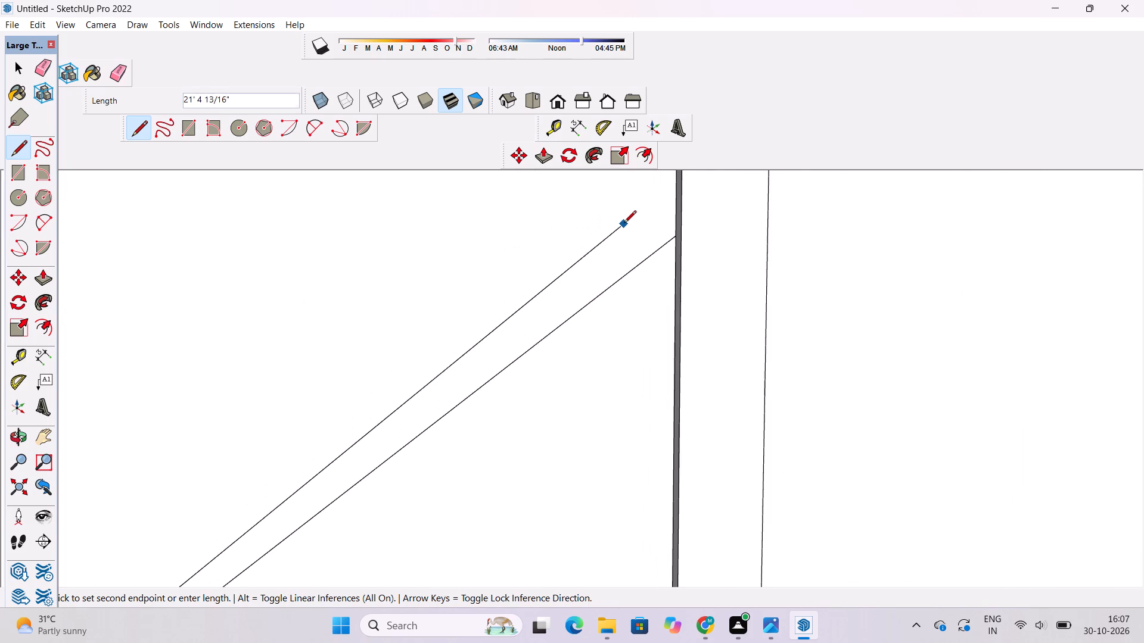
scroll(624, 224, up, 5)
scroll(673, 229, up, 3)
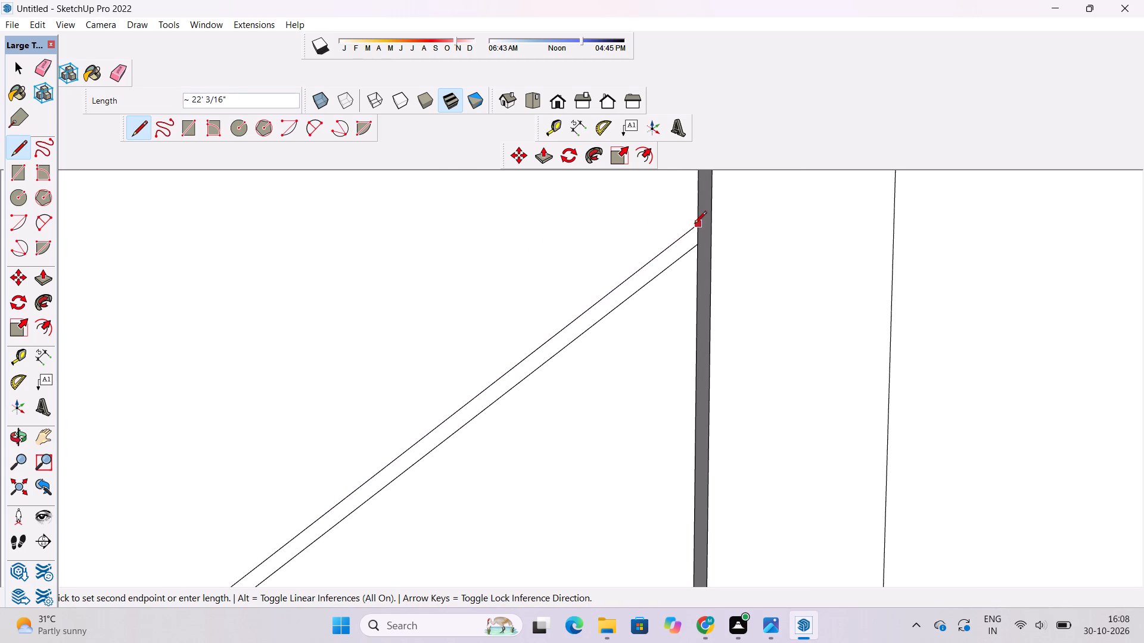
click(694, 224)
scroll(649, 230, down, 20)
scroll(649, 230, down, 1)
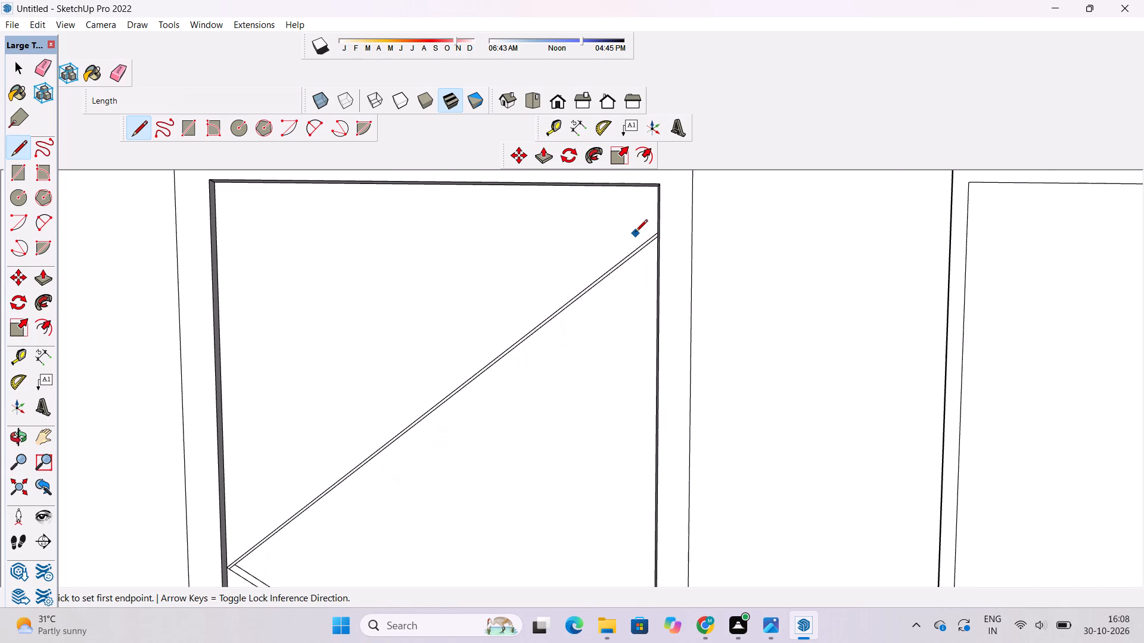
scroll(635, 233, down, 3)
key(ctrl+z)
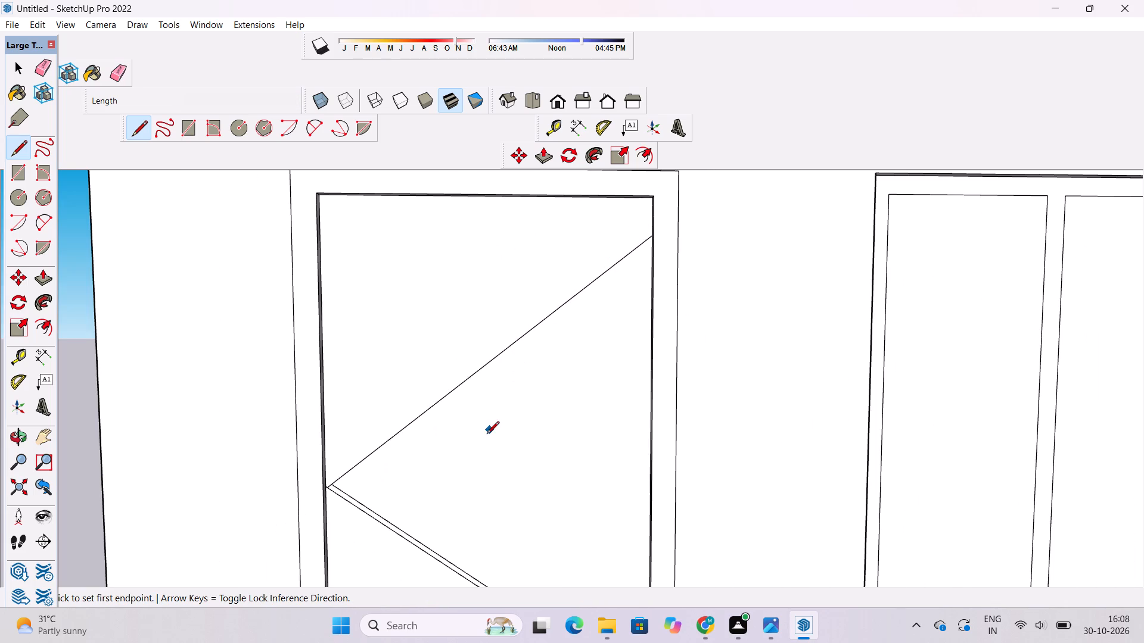
Draw a close line about 21' 11" long above the upper diagonal, from just above the diagonals' meeting point to the window-side inner edge.
scroll(487, 435, up, 4)
scroll(305, 464, up, 5)
scroll(239, 497, up, 11)
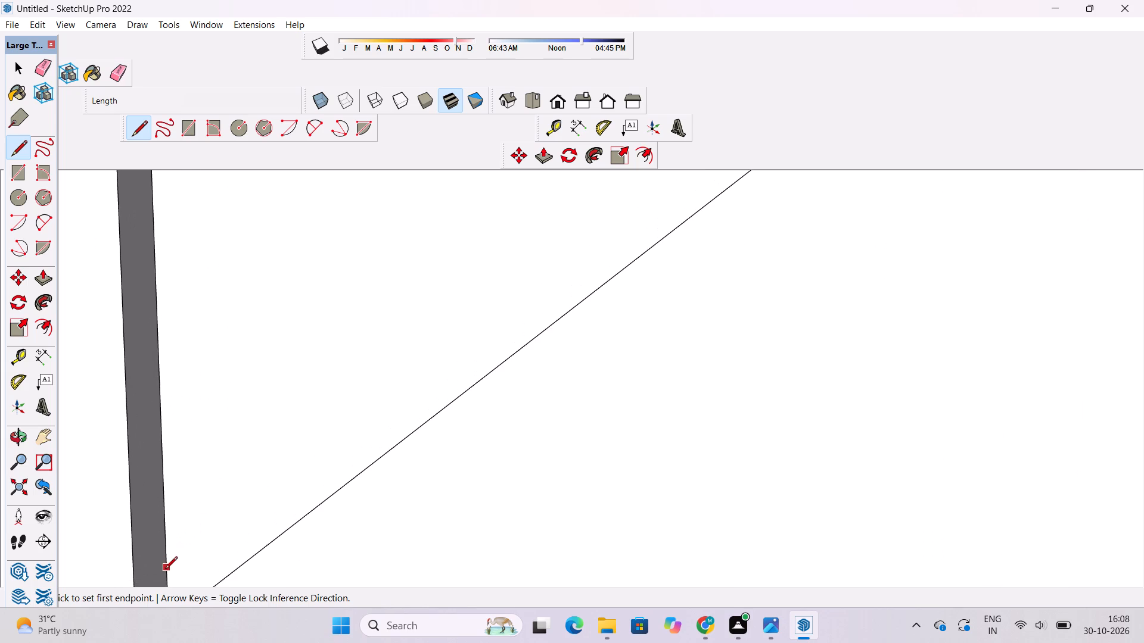
click(165, 570)
scroll(199, 525, down, 20)
scroll(199, 525, down, 5)
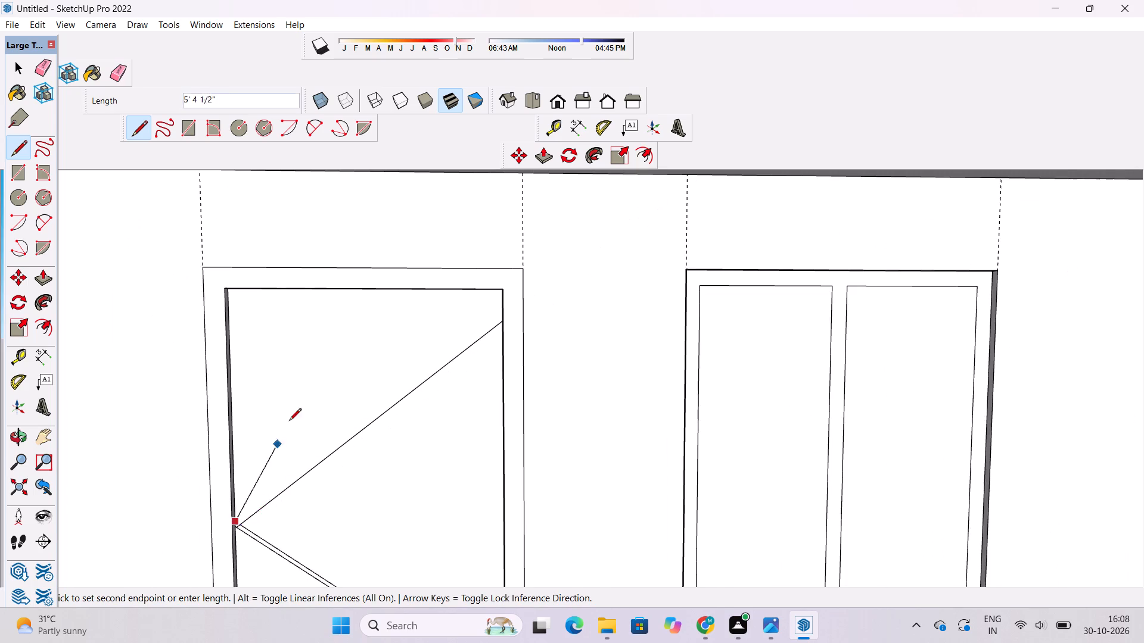
scroll(298, 411, up, 7)
scroll(522, 296, up, 5)
scroll(632, 263, down, 2)
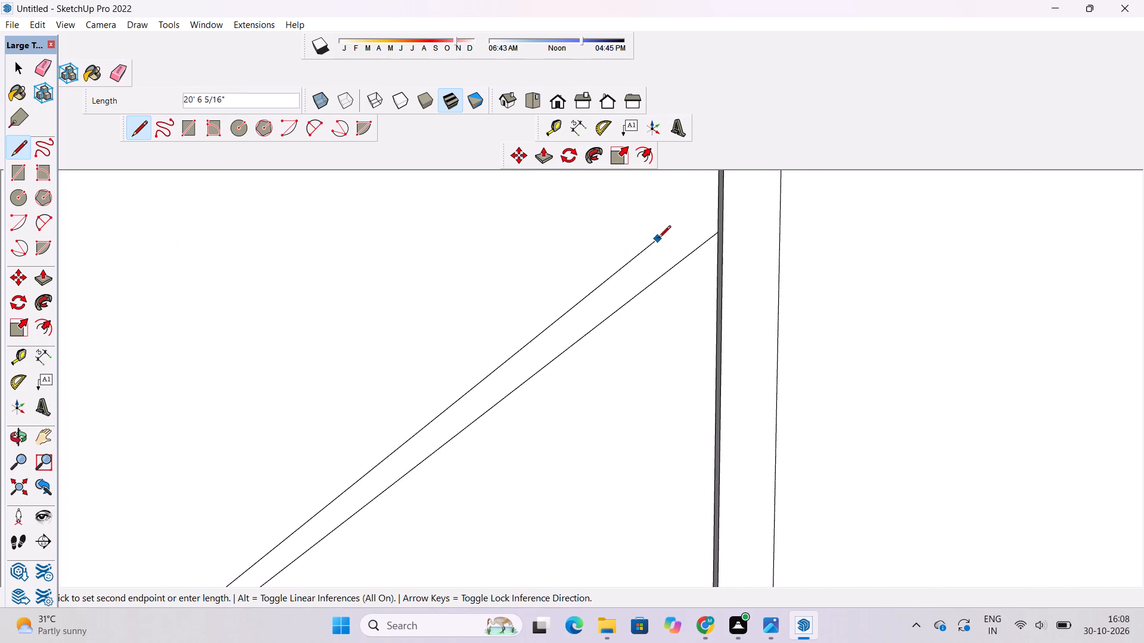
scroll(658, 239, down, 1)
scroll(689, 218, up, 11)
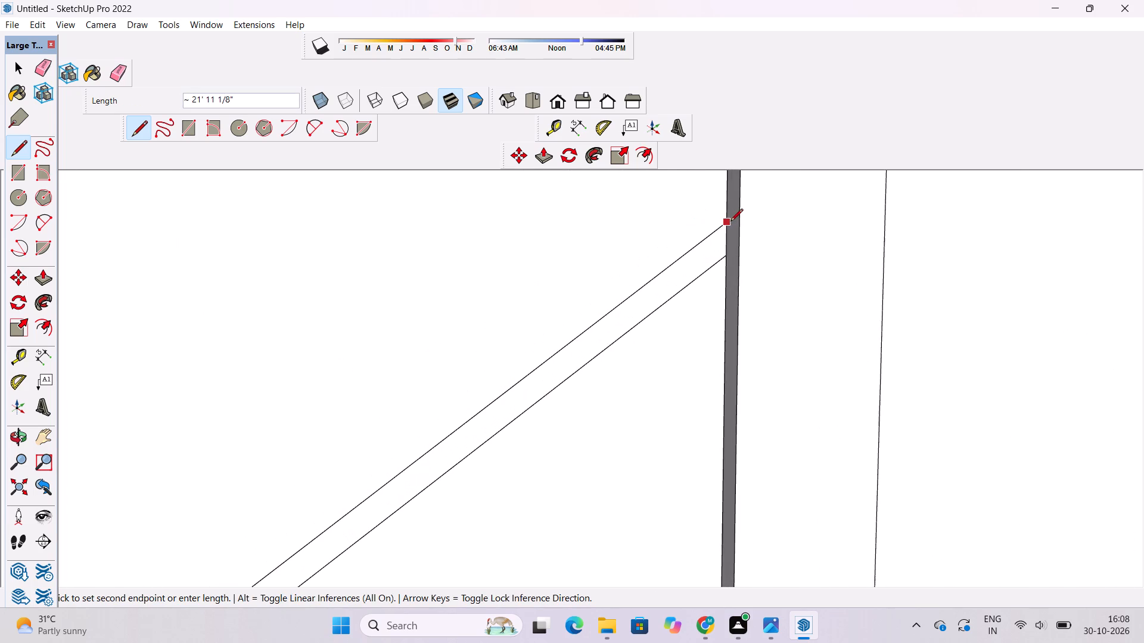
click(723, 221)
Draw a short diagonal about 11' 5" long from the middle of the upper diagonal band up to the door's inner edge farther from the window.
scroll(610, 249, down, 17)
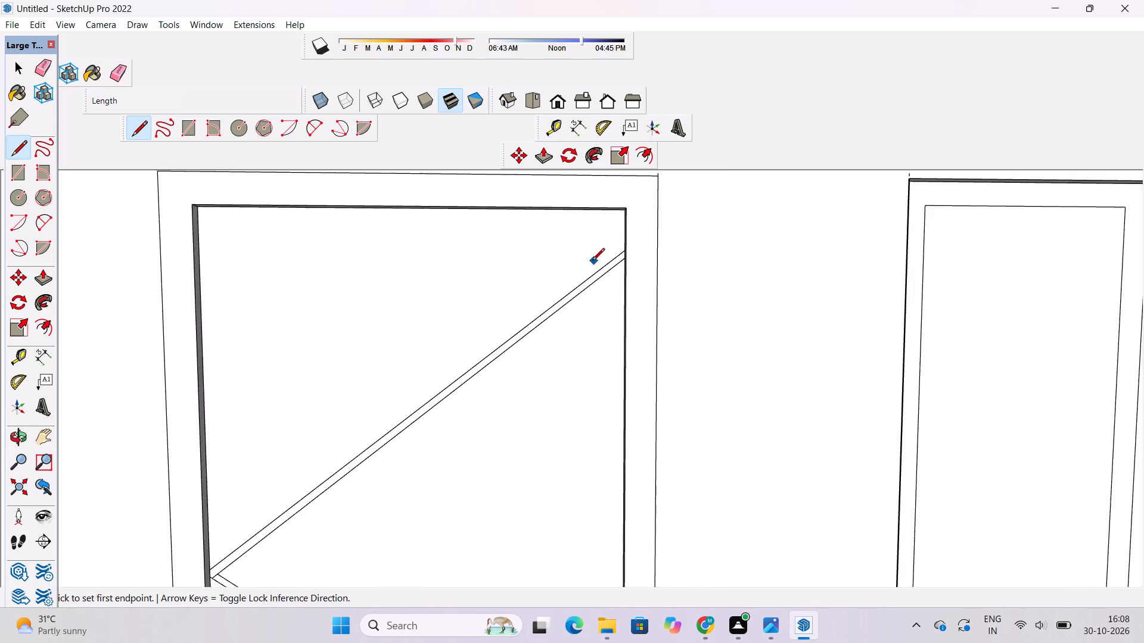
scroll(592, 261, down, 14)
scroll(401, 283, down, 5)
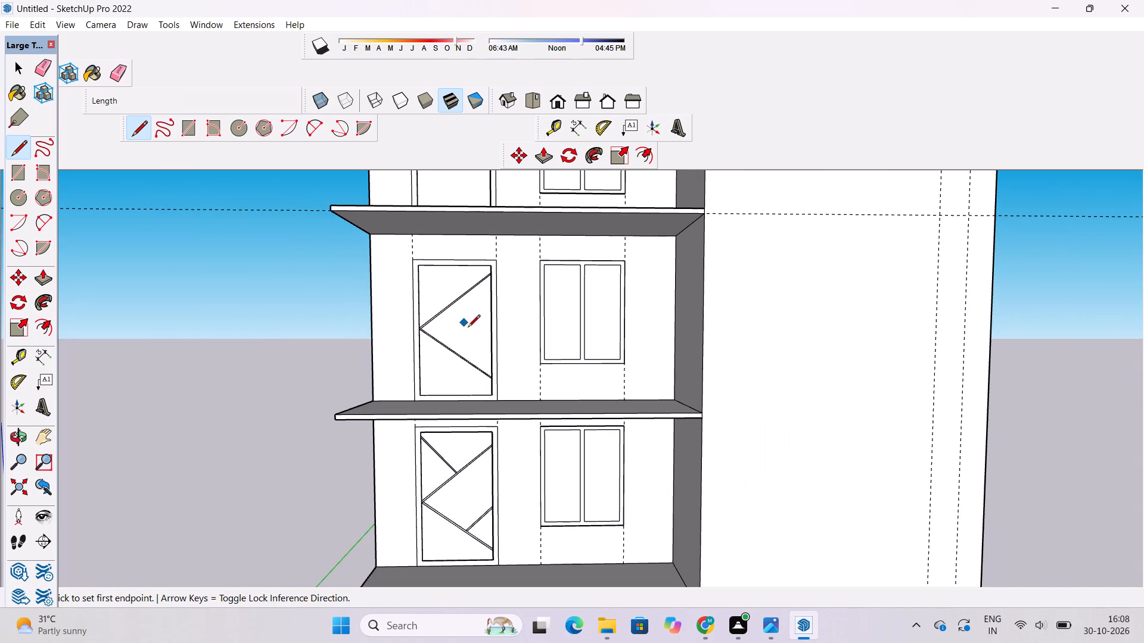
scroll(458, 280, up, 3)
scroll(414, 276, down, 4)
scroll(479, 269, up, 5)
scroll(405, 301, up, 3)
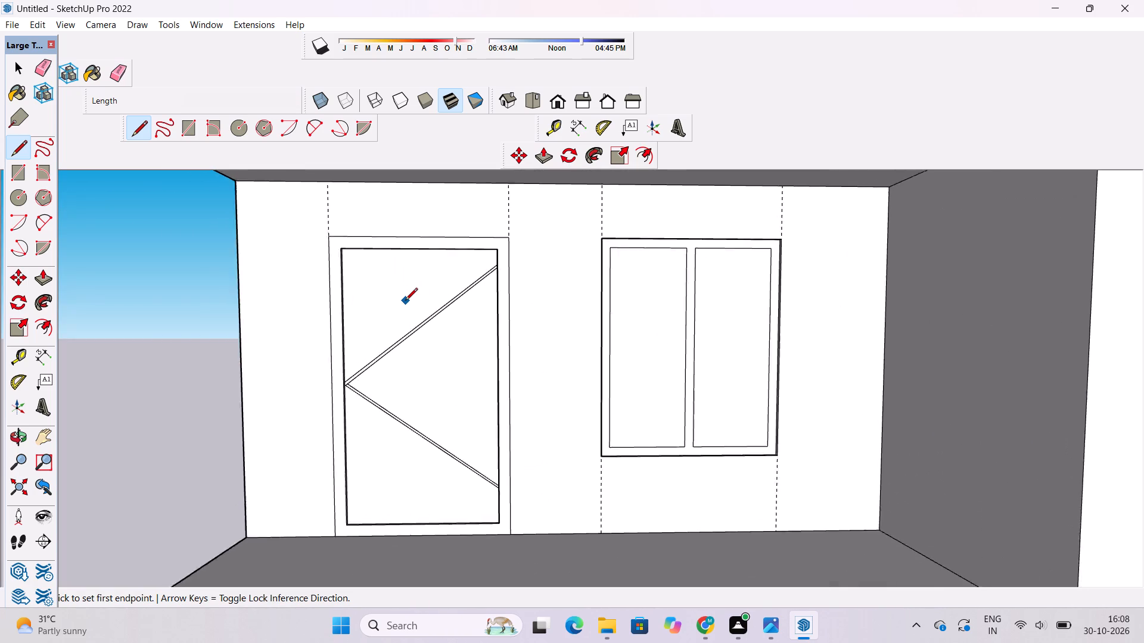
scroll(405, 301, up, 10)
click(480, 338)
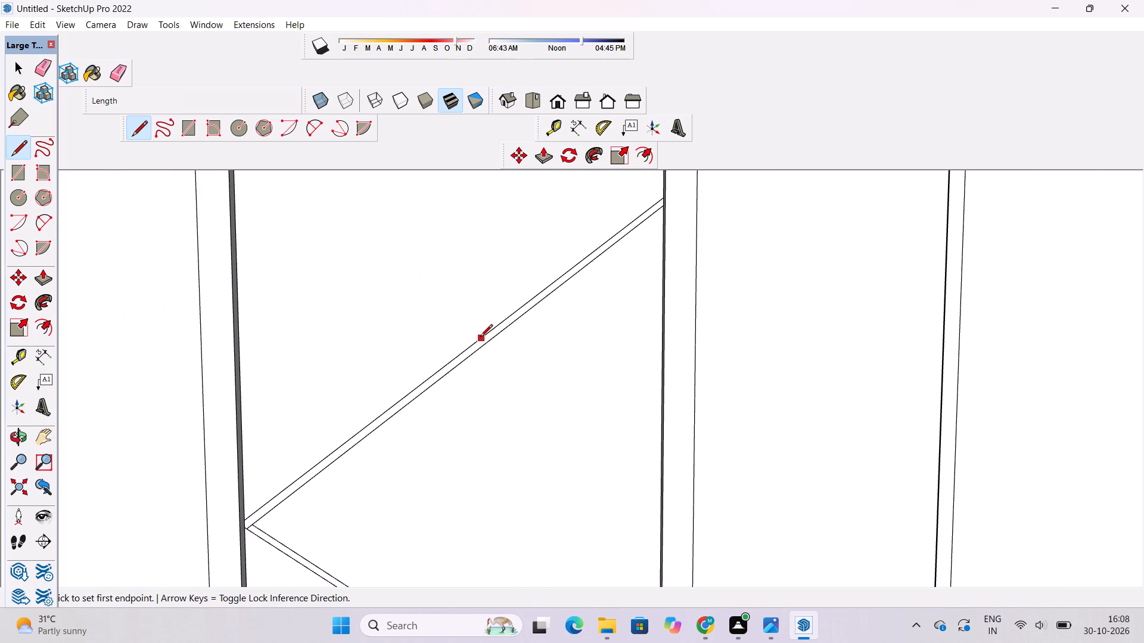
scroll(480, 338, down, 5)
scroll(354, 269, up, 9)
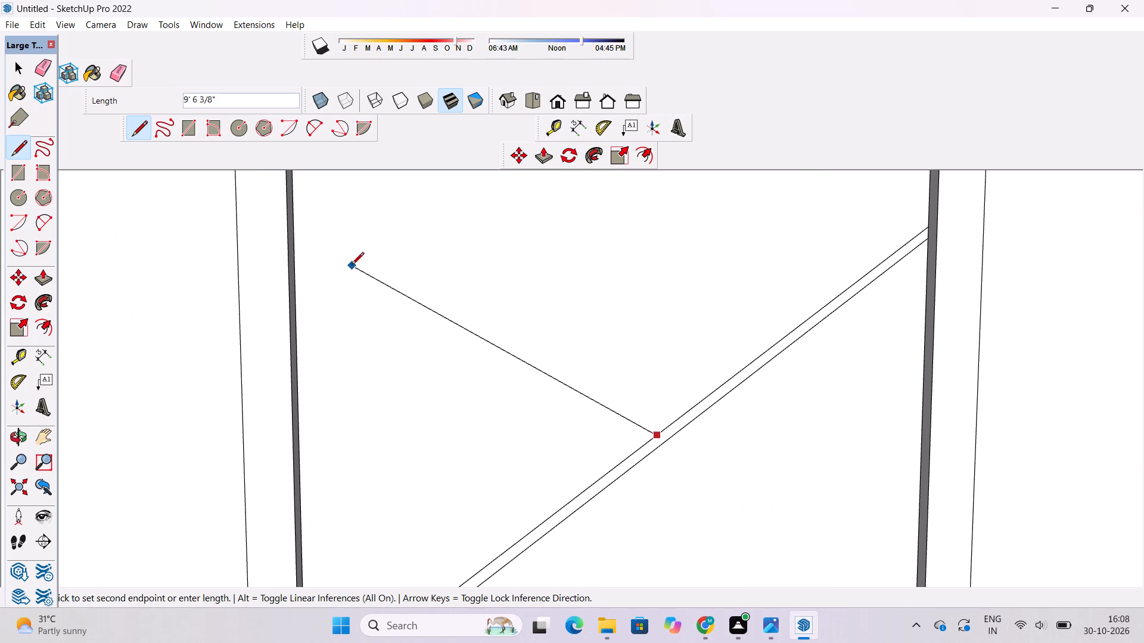
click(294, 225)
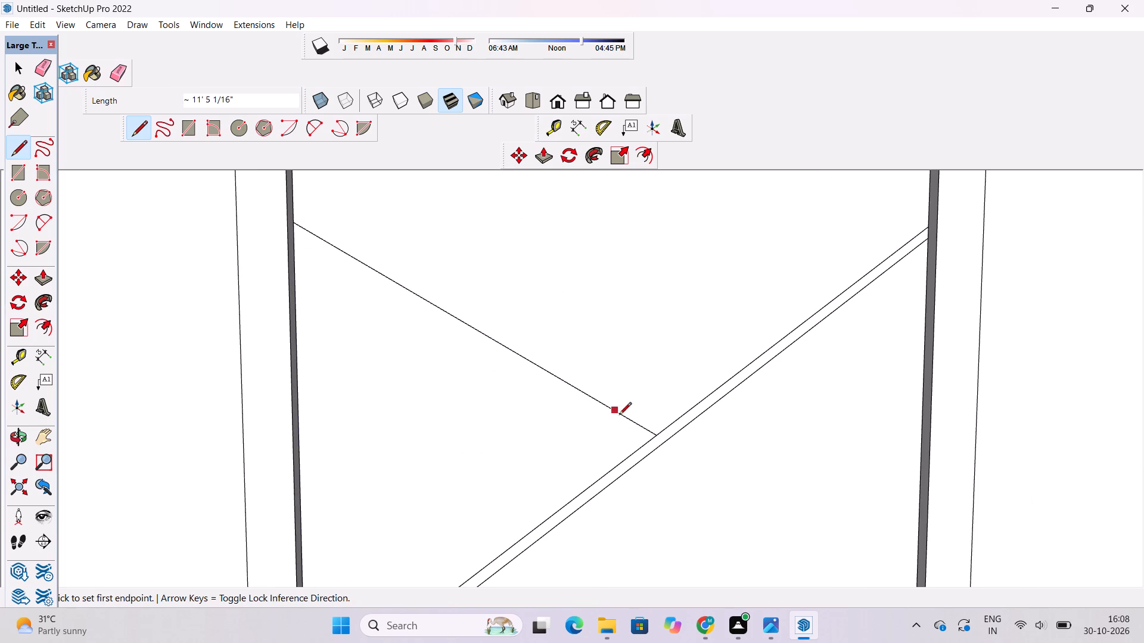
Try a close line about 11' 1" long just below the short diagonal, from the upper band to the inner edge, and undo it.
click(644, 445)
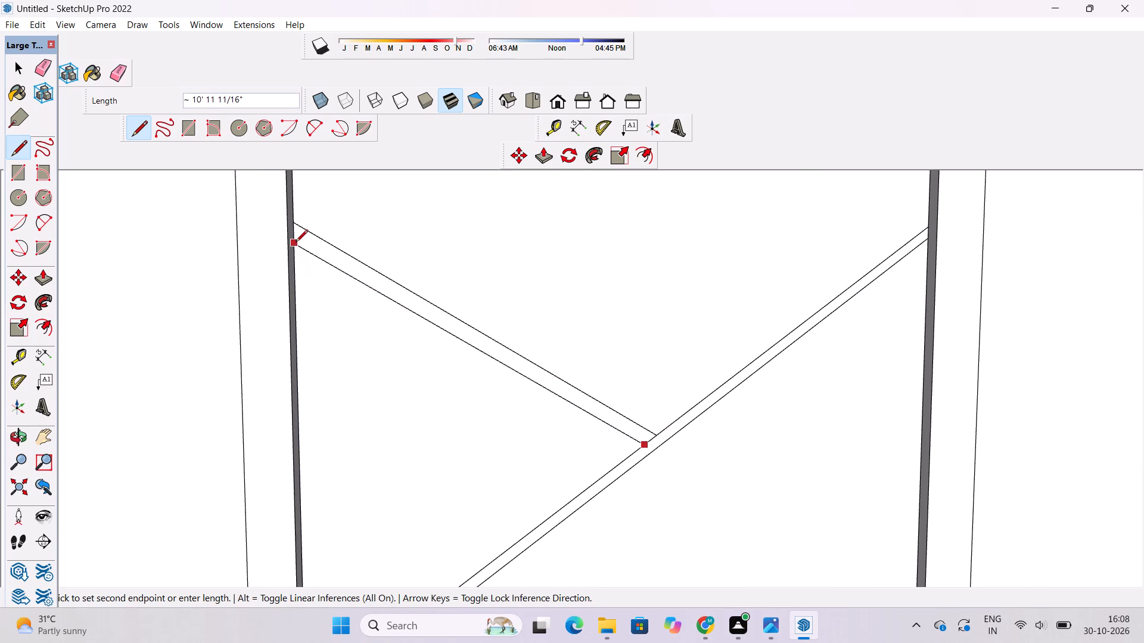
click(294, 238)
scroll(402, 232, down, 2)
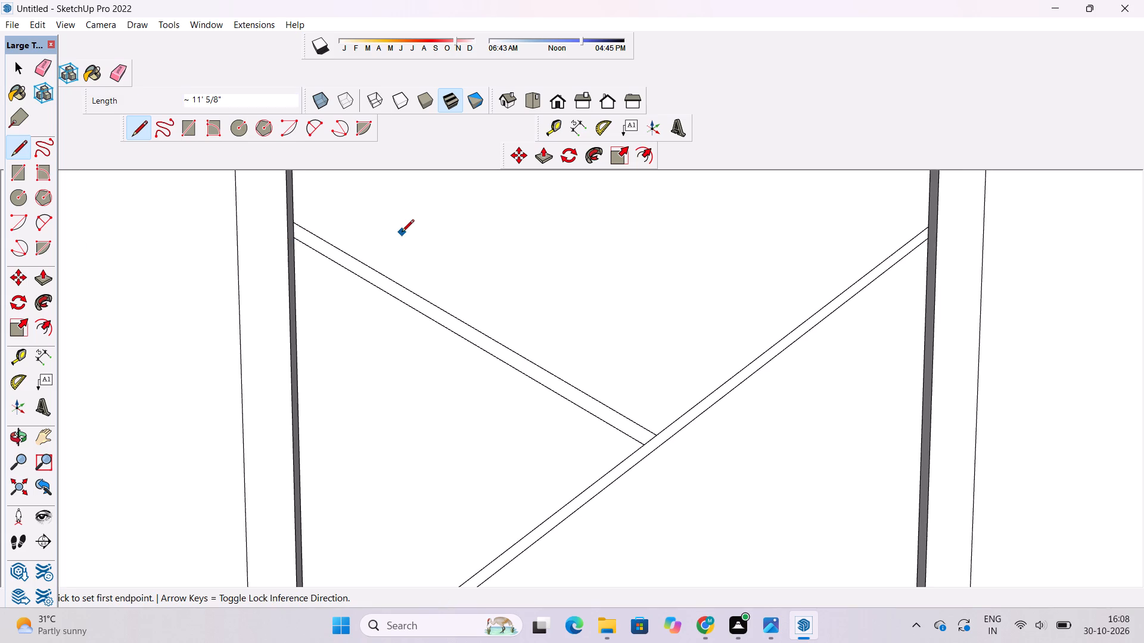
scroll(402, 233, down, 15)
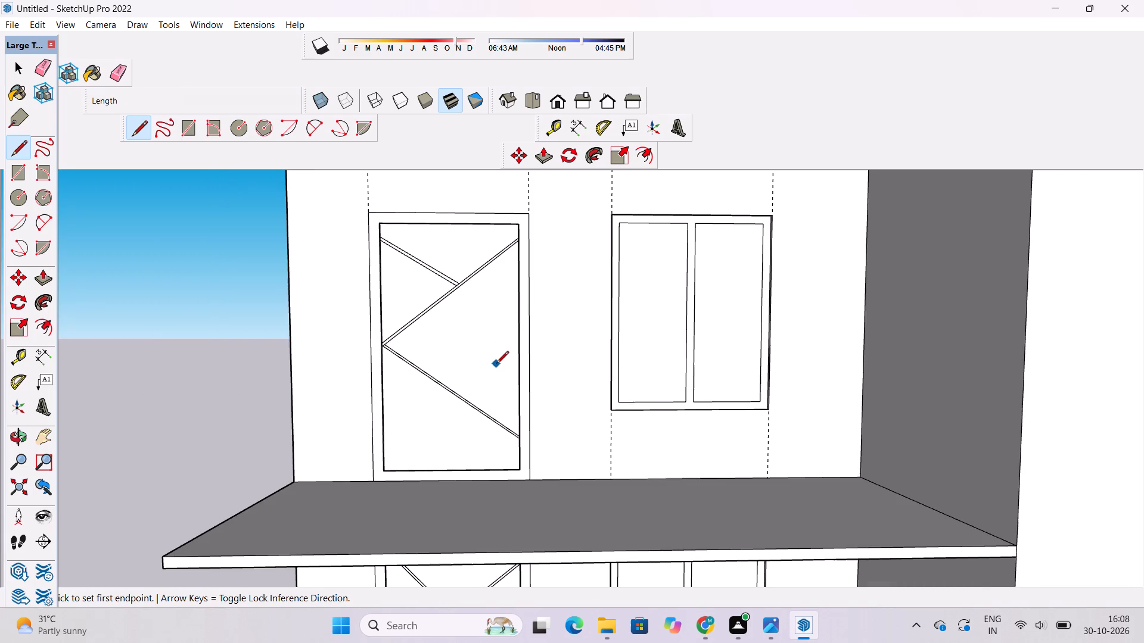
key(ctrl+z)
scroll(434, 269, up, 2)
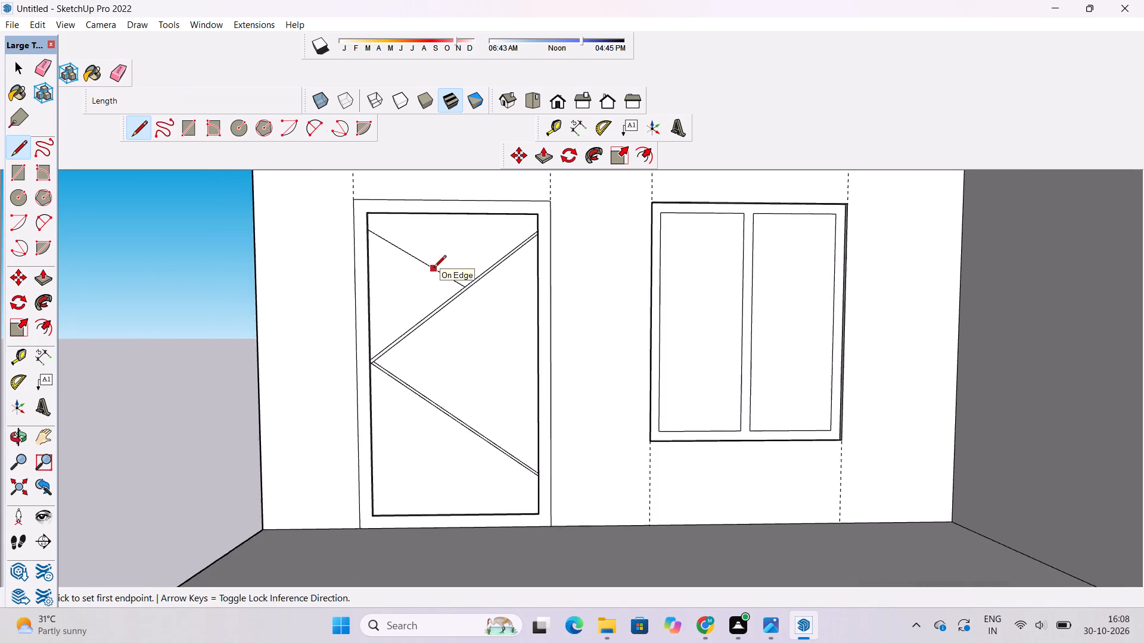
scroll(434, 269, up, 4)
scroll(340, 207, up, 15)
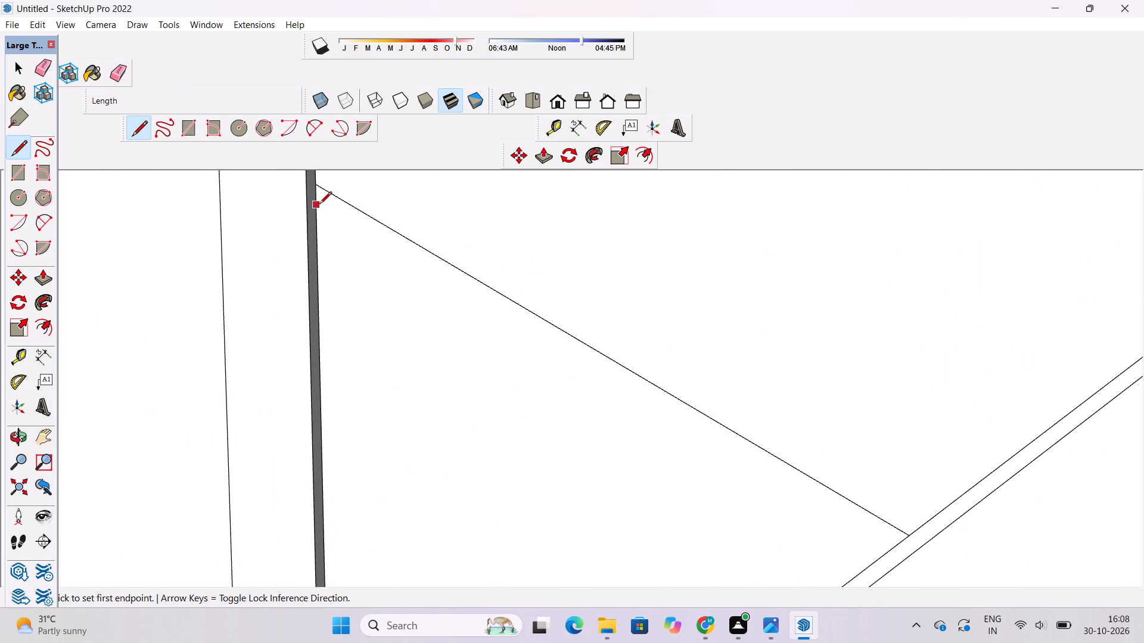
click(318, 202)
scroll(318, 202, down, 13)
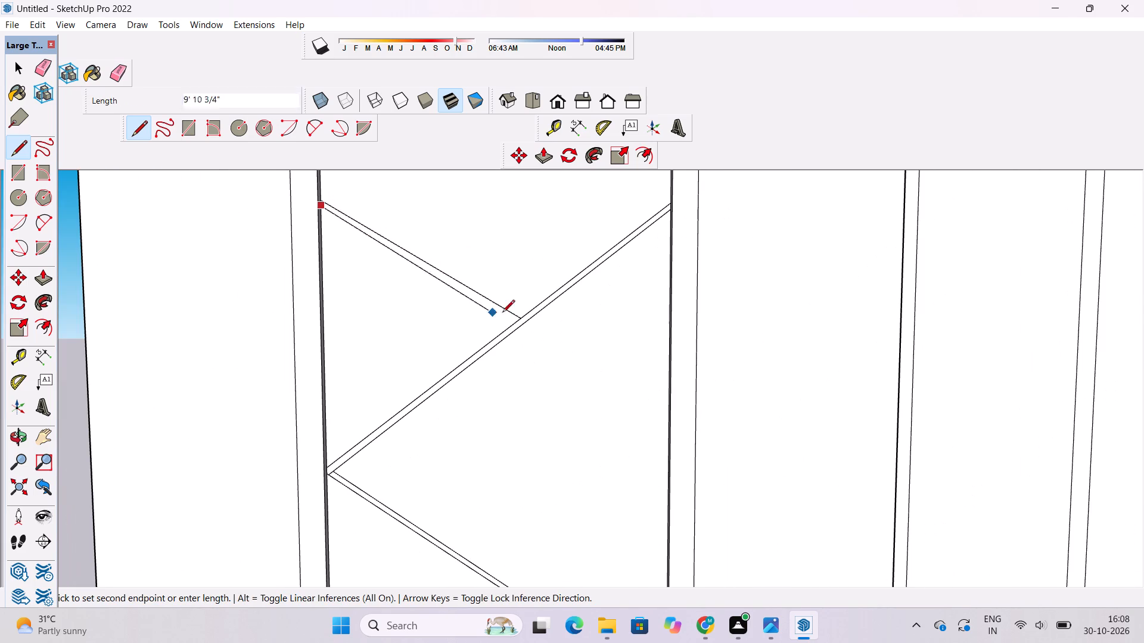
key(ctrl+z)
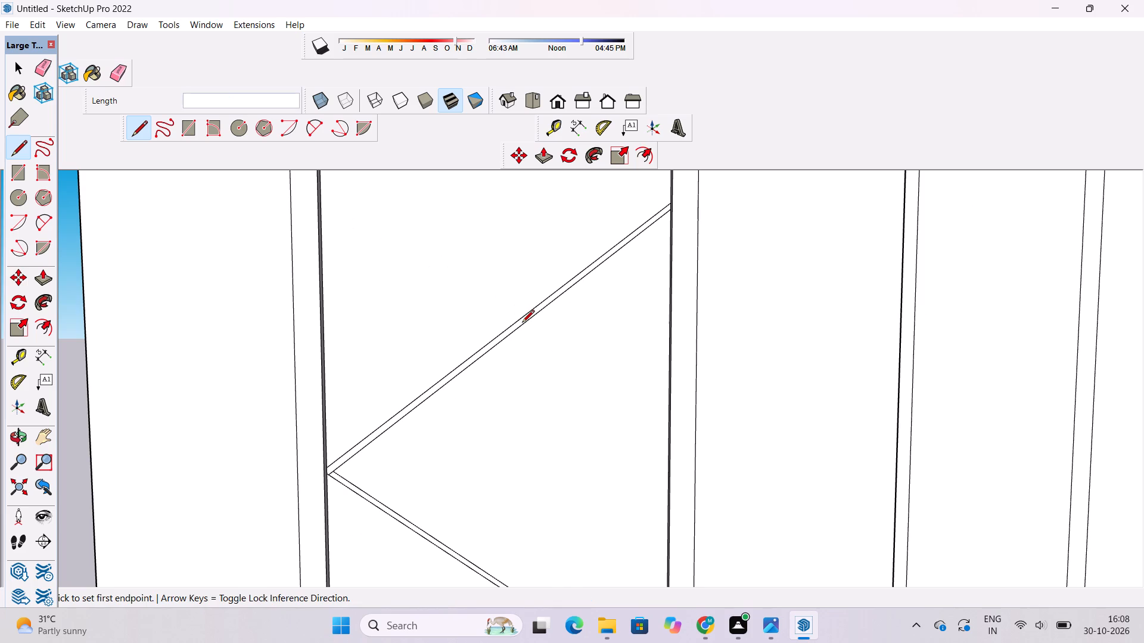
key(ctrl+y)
Draw a close line about 11' 2" long just below the short diagonal, from the inner edge down to the upper diagonal band.
scroll(509, 327, down, 2)
scroll(504, 276, up, 3)
scroll(513, 282, down, 2)
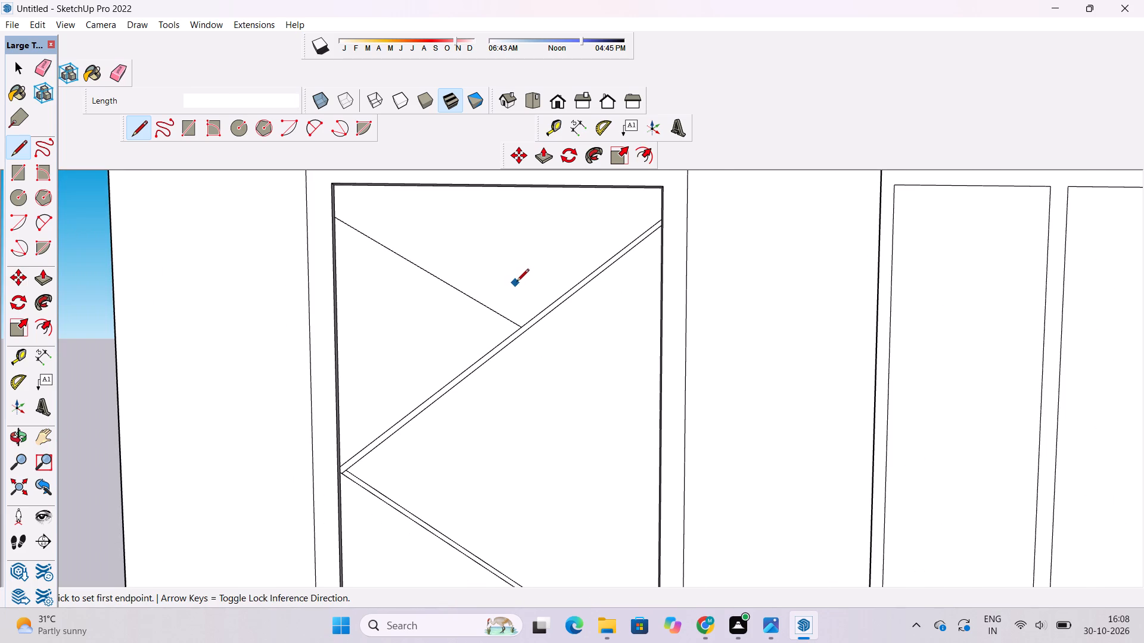
scroll(530, 282, down, 1)
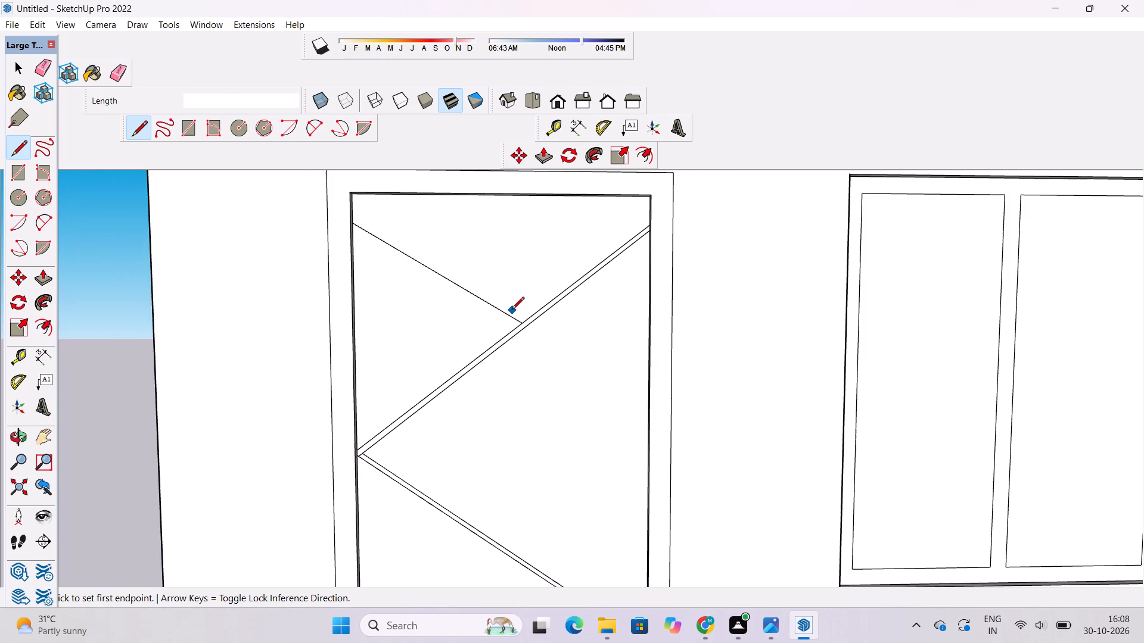
scroll(505, 319, up, 4)
scroll(377, 267, down, 5)
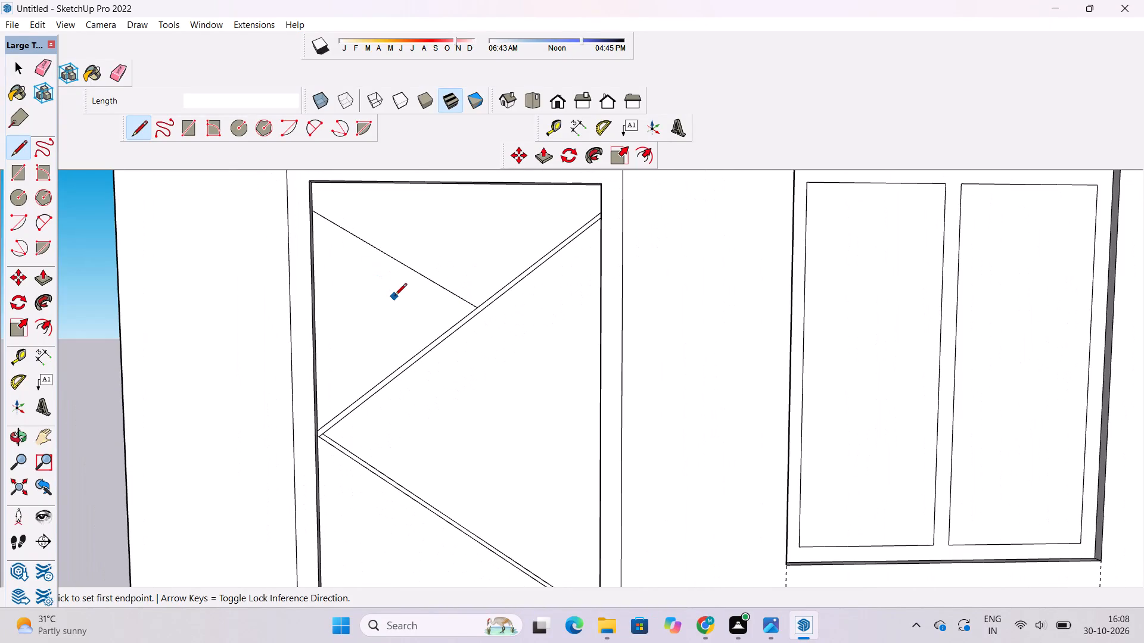
scroll(372, 277, up, 5)
scroll(306, 264, down, 4)
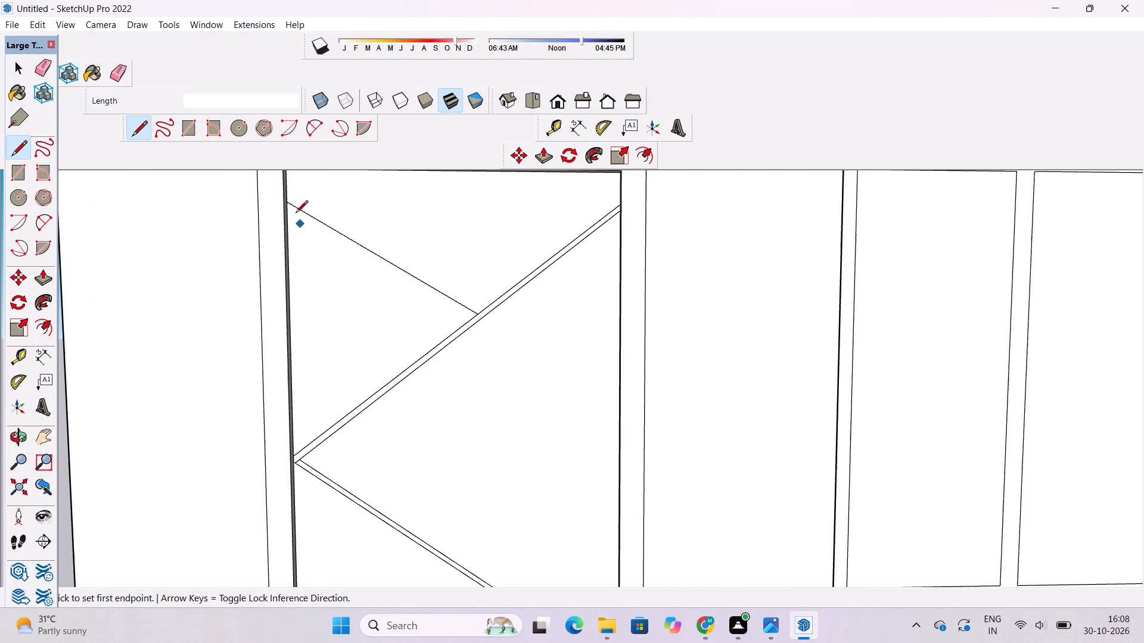
scroll(285, 201, up, 5)
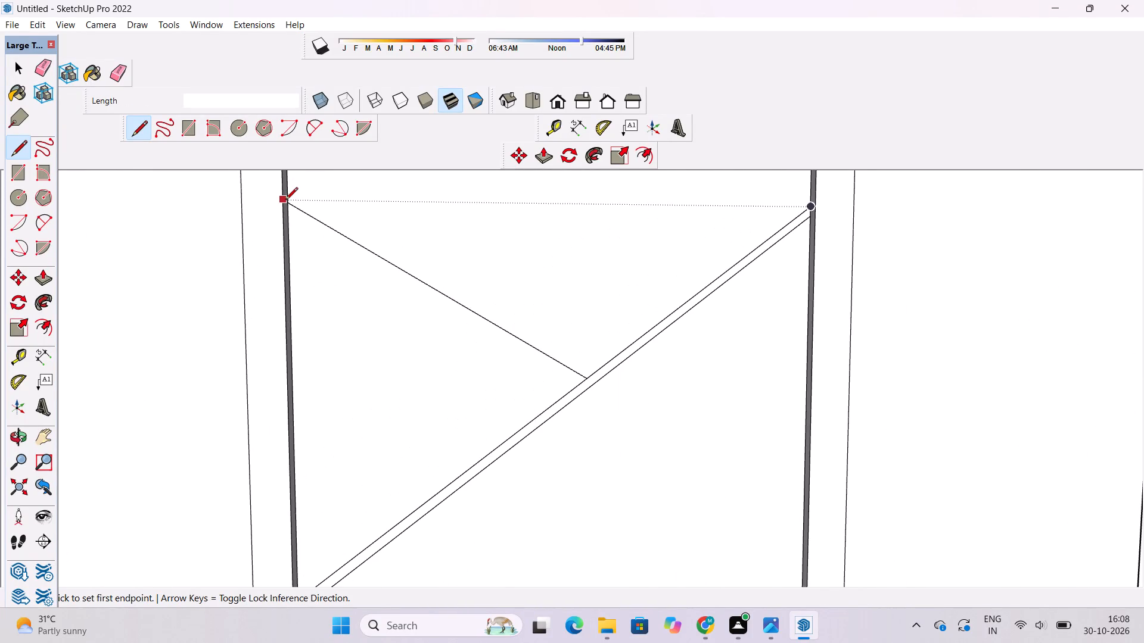
scroll(383, 236, down, 5)
scroll(315, 219, up, 4)
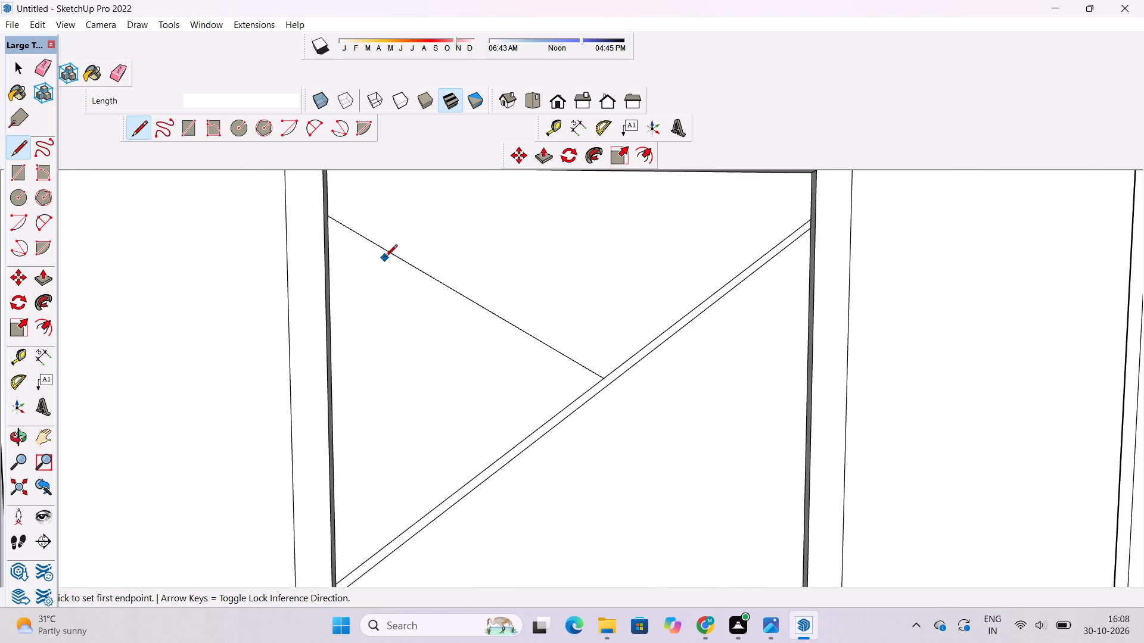
scroll(351, 269, down, 3)
scroll(374, 221, up, 5)
scroll(306, 248, up, 4)
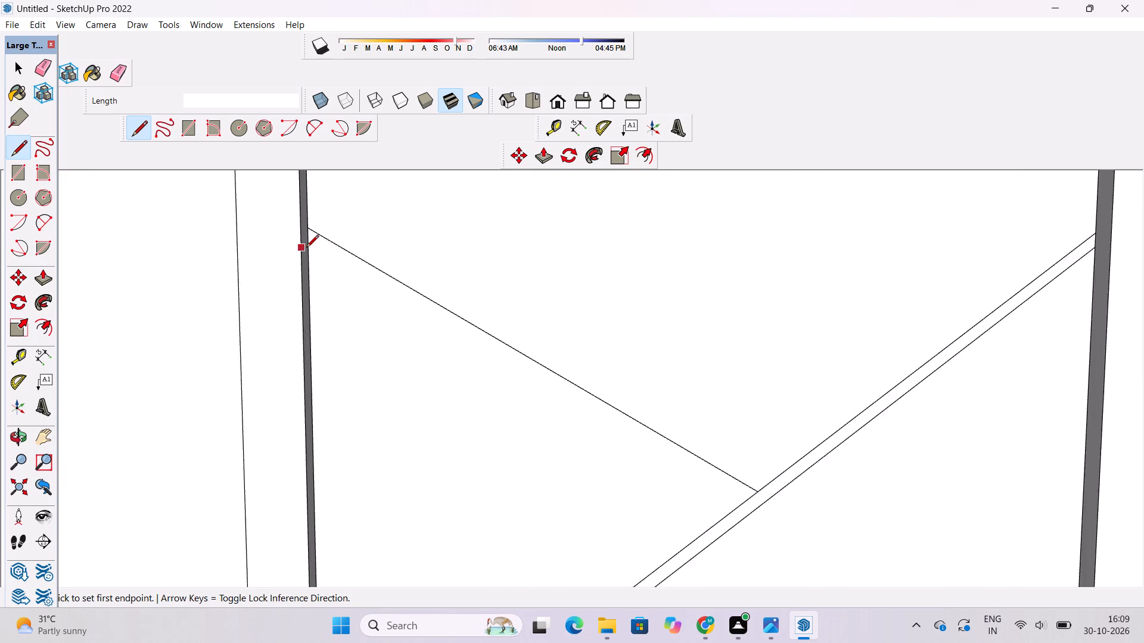
scroll(307, 241, up, 3)
click(309, 242)
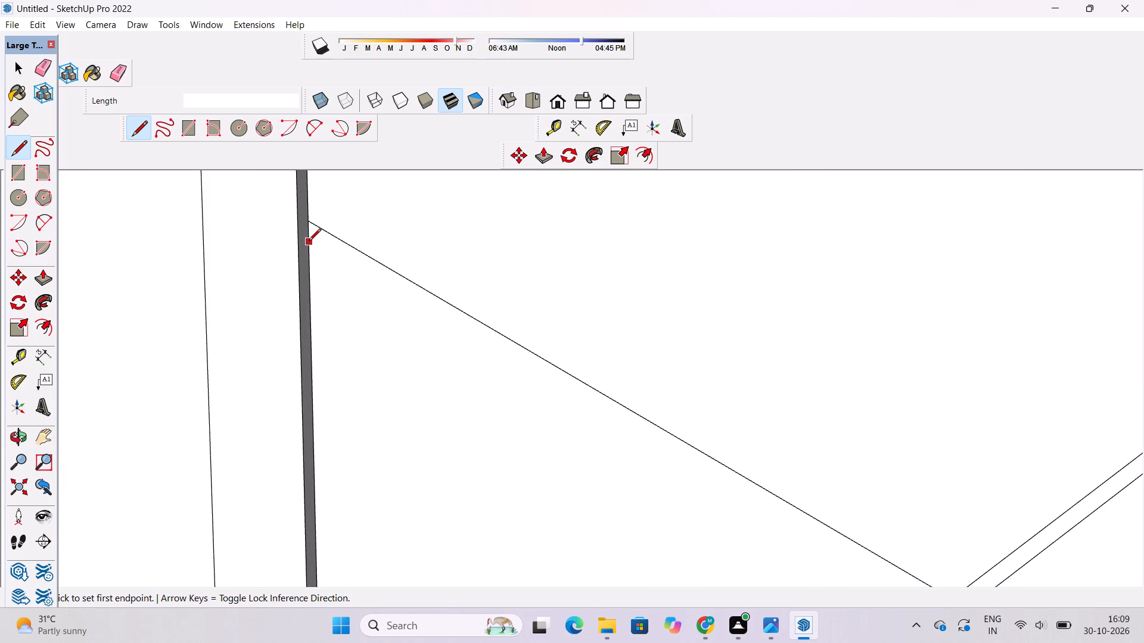
scroll(350, 250, down, 13)
scroll(539, 379, up, 3)
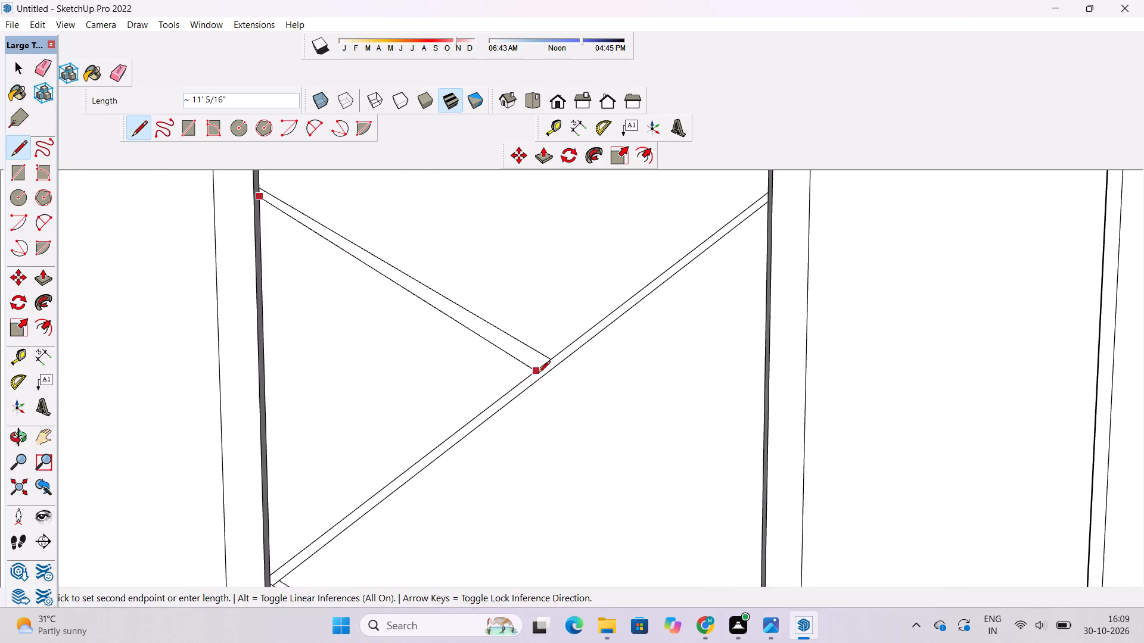
scroll(538, 374, up, 5)
scroll(549, 370, down, 5)
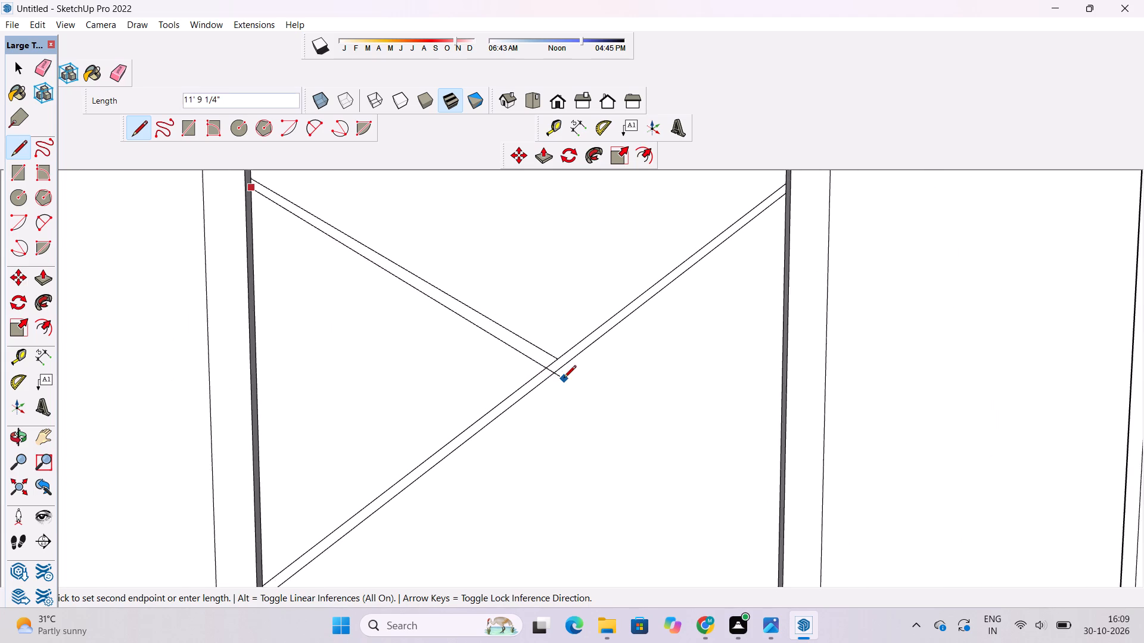
scroll(564, 379, down, 3)
scroll(544, 372, up, 3)
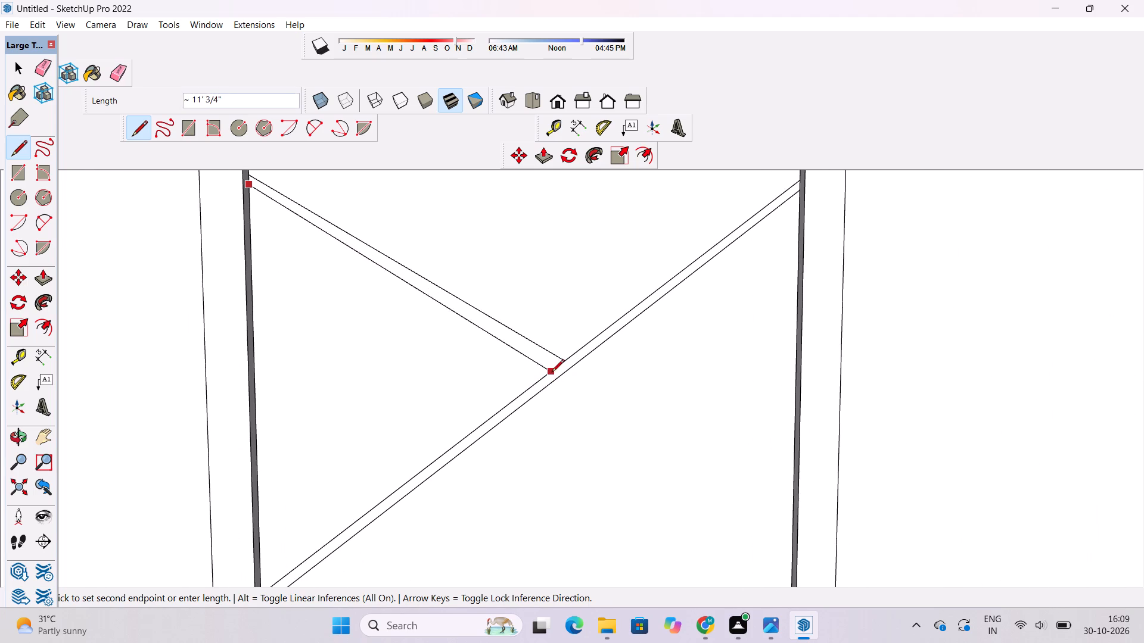
click(557, 368)
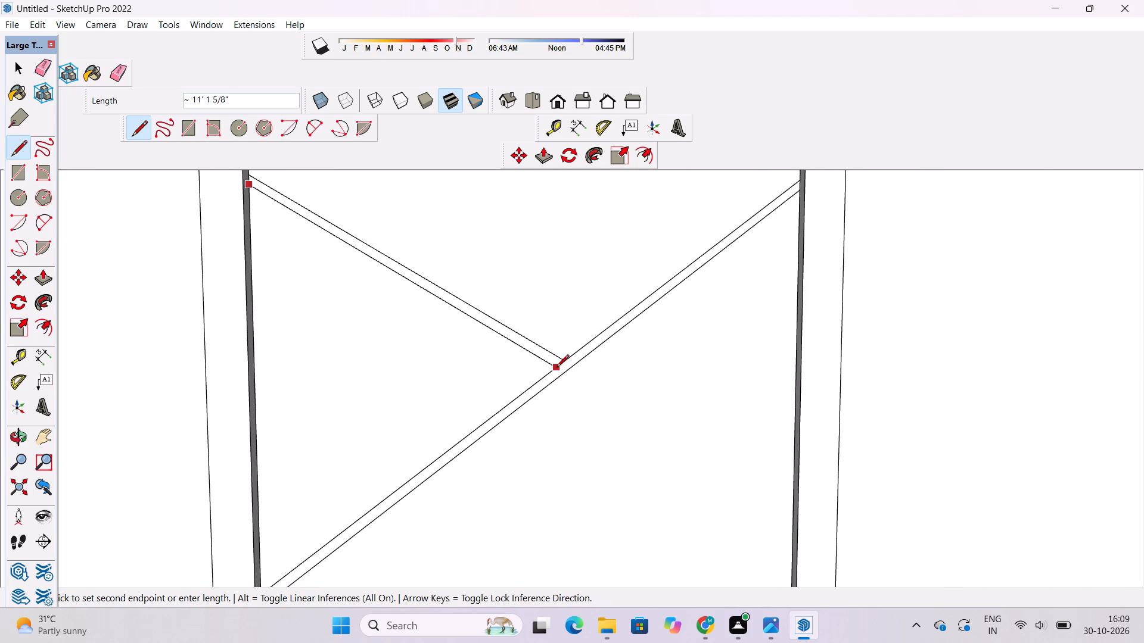
Draw a short diagonal about 9' long from the lower diagonal band up to the same door's window-side inner edge.
scroll(530, 316, down, 20)
scroll(530, 316, down, 1)
scroll(464, 344, up, 6)
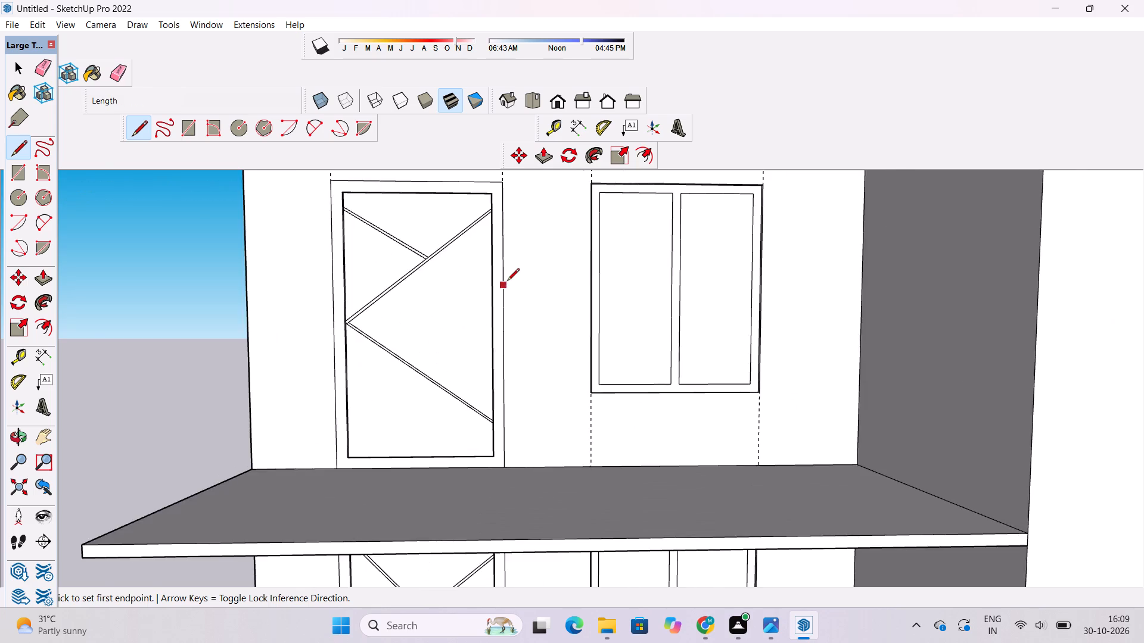
scroll(507, 282, down, 10)
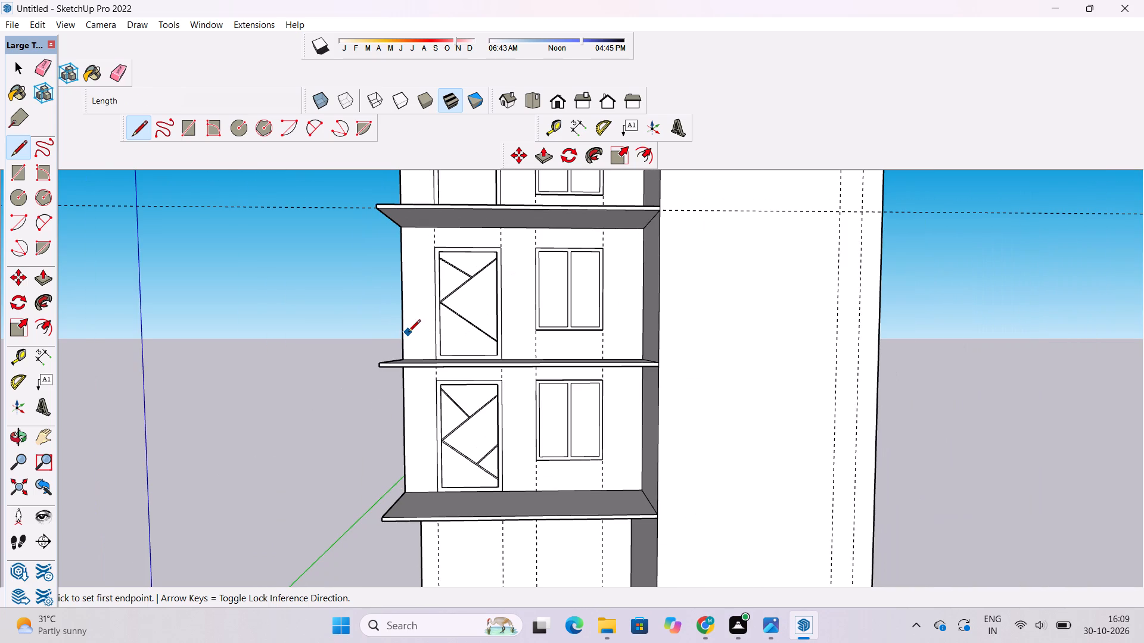
scroll(416, 317, up, 4)
scroll(481, 309, up, 13)
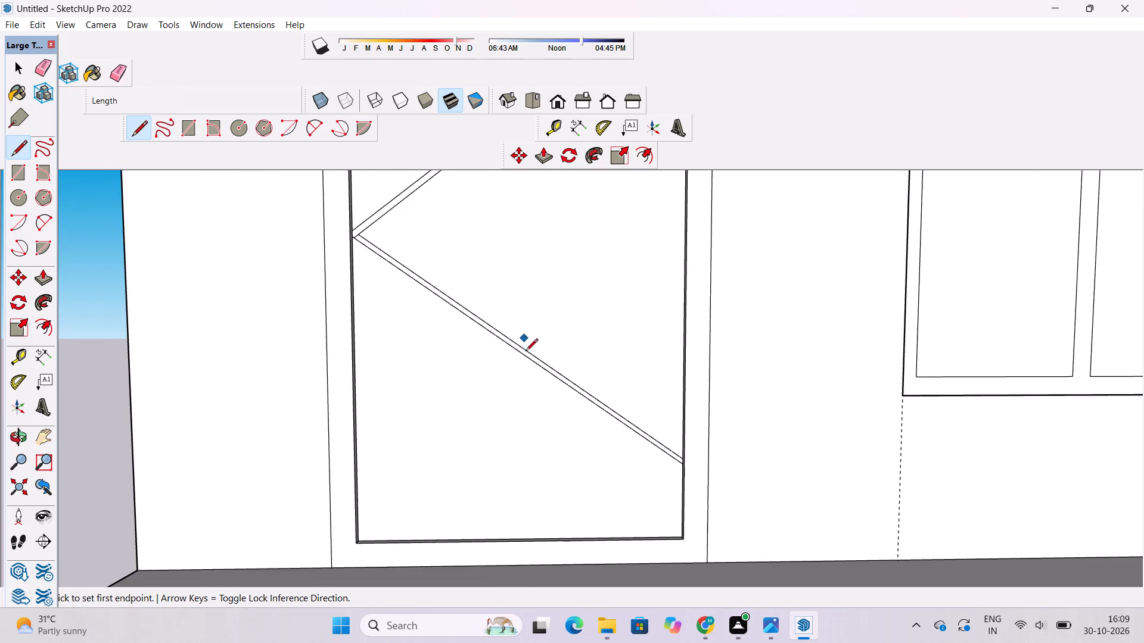
scroll(526, 353, up, 6)
scroll(545, 359, down, 1)
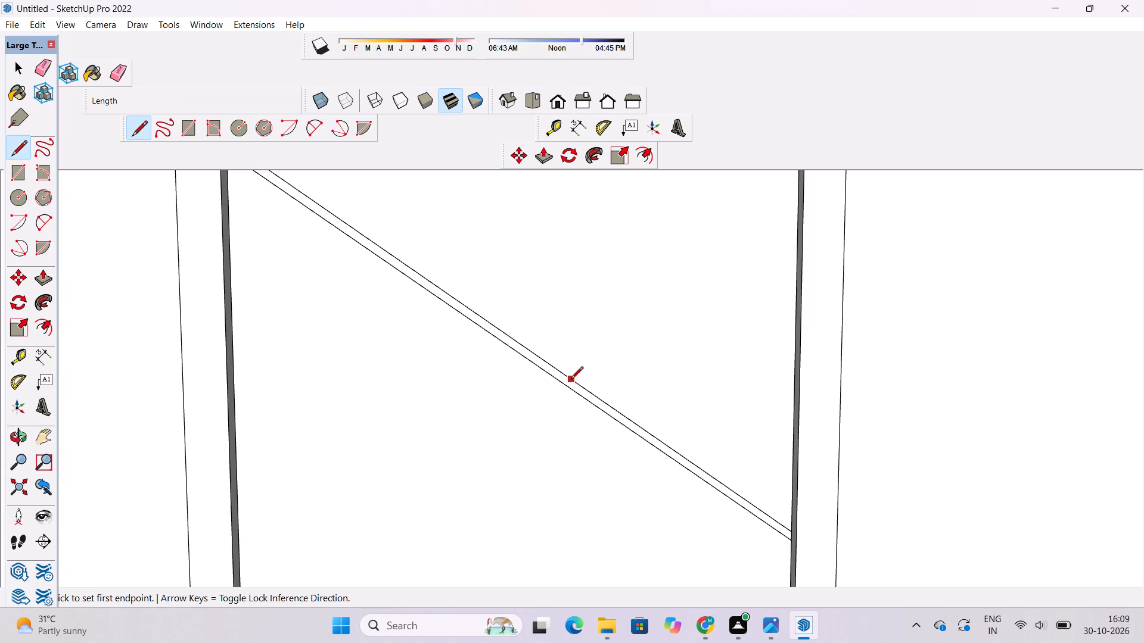
click(571, 380)
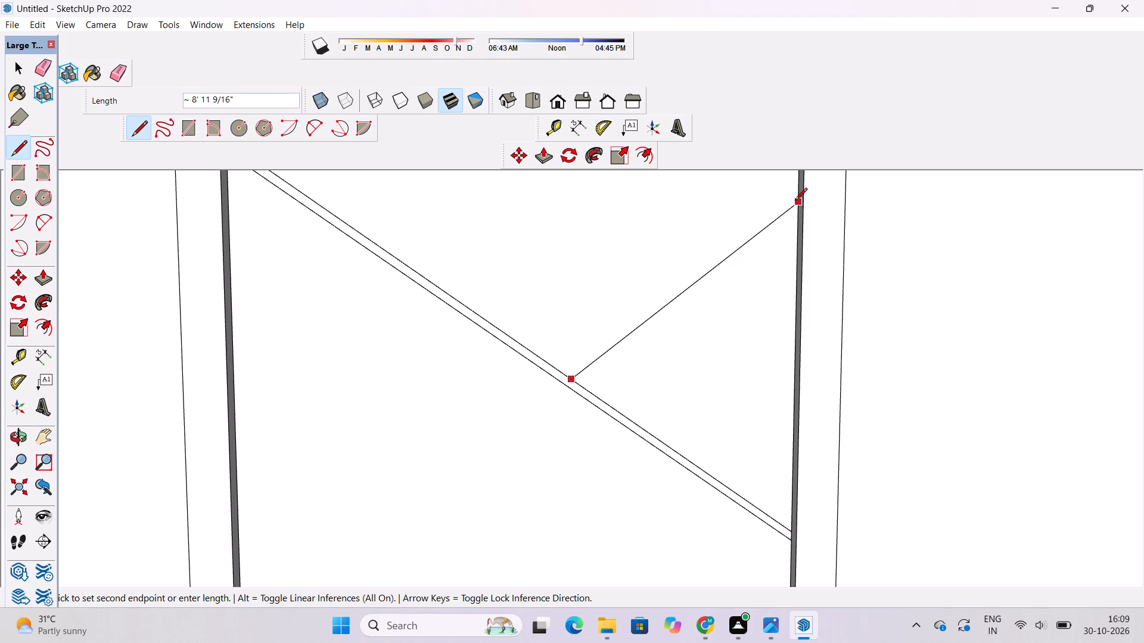
click(795, 201)
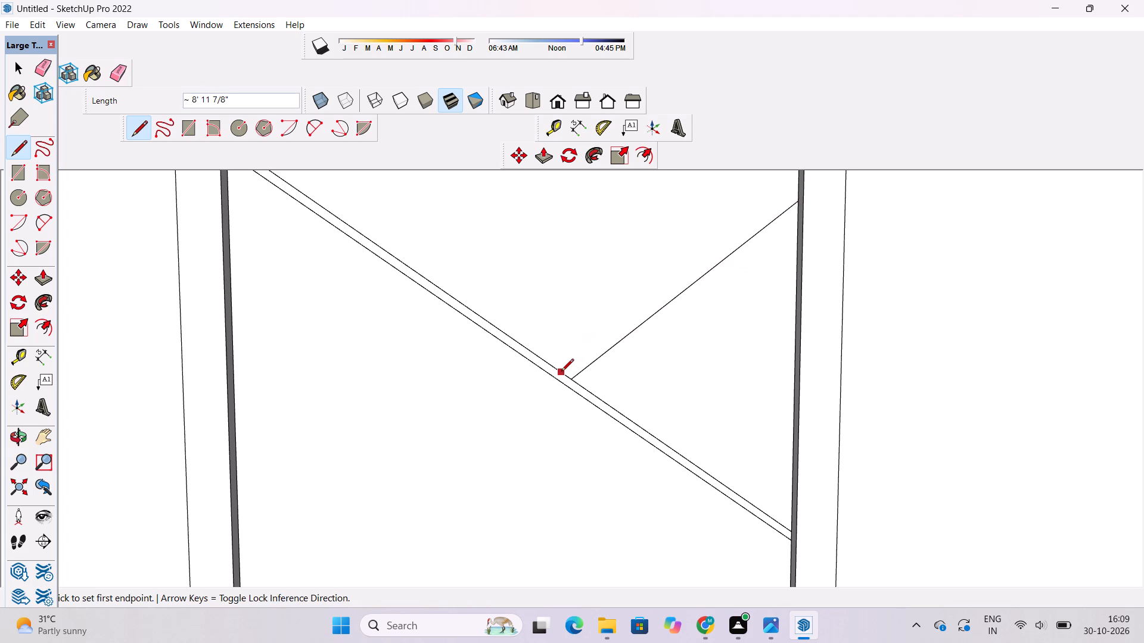
Draw a close line about 9' 3" long just above the short diagonal, from the lower diagonal band up to the window-side inner edge.
scroll(565, 373, up, 6)
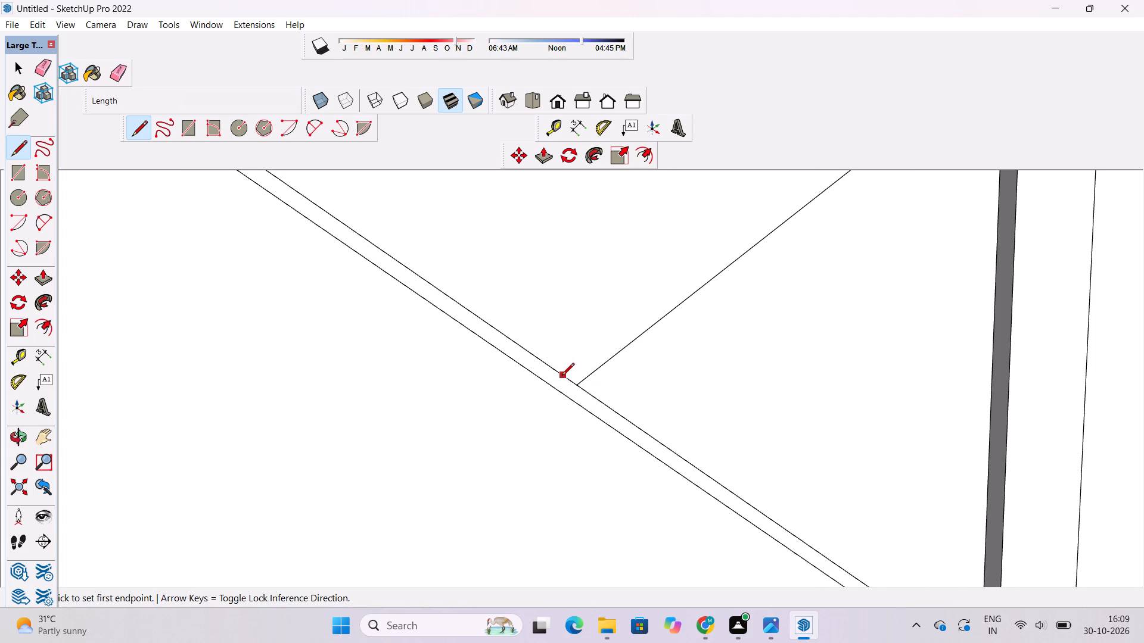
click(563, 377)
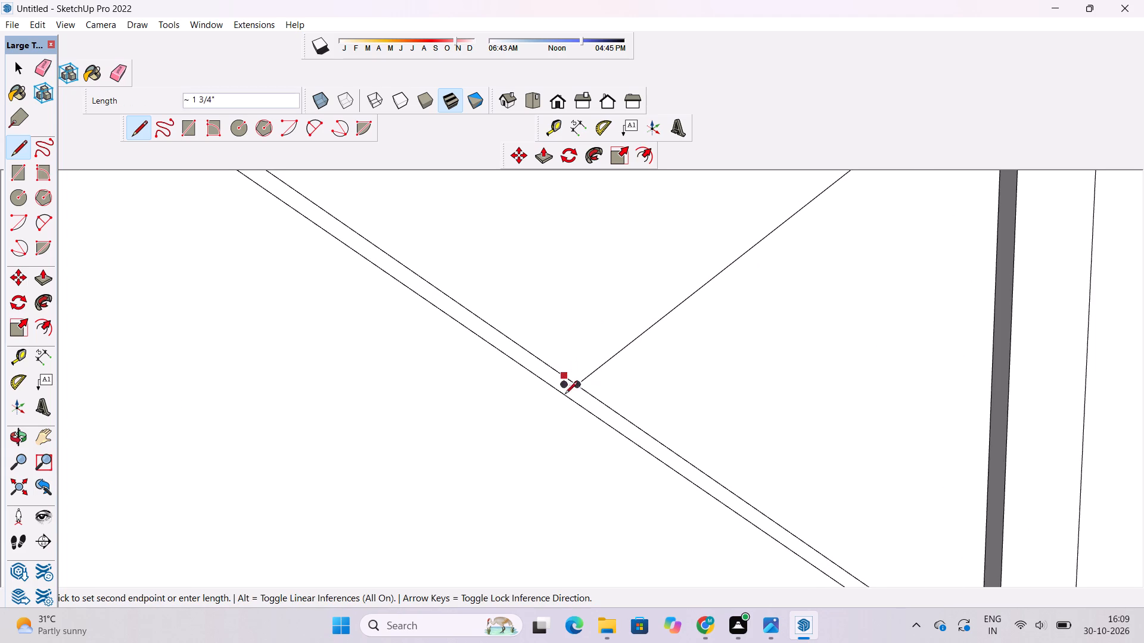
scroll(565, 405, down, 8)
scroll(744, 242, up, 6)
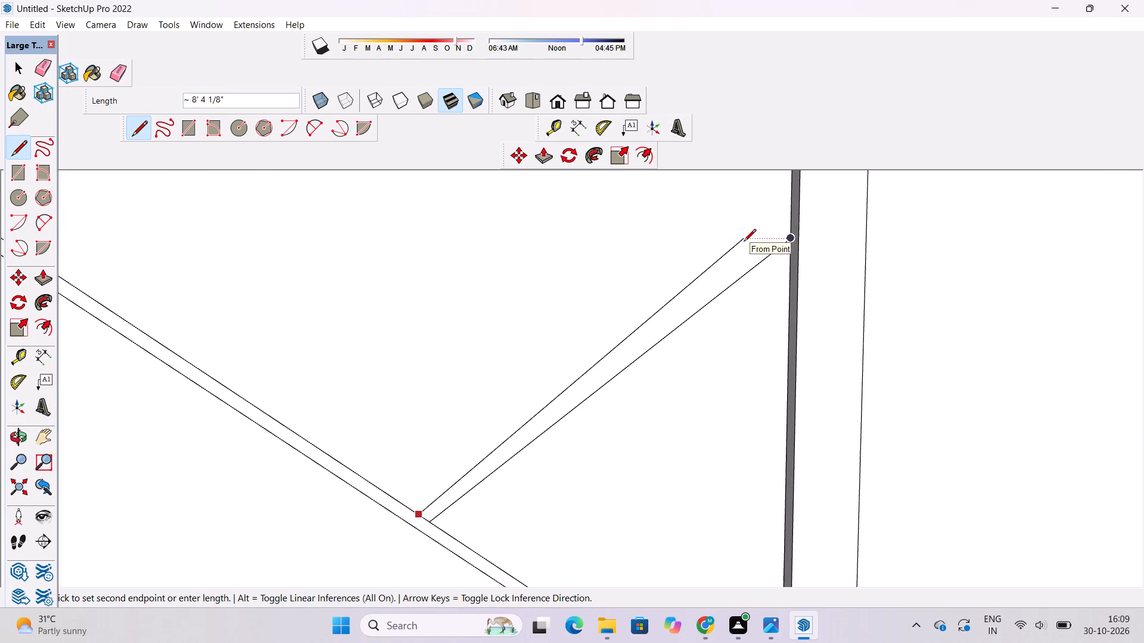
scroll(785, 229, up, 1)
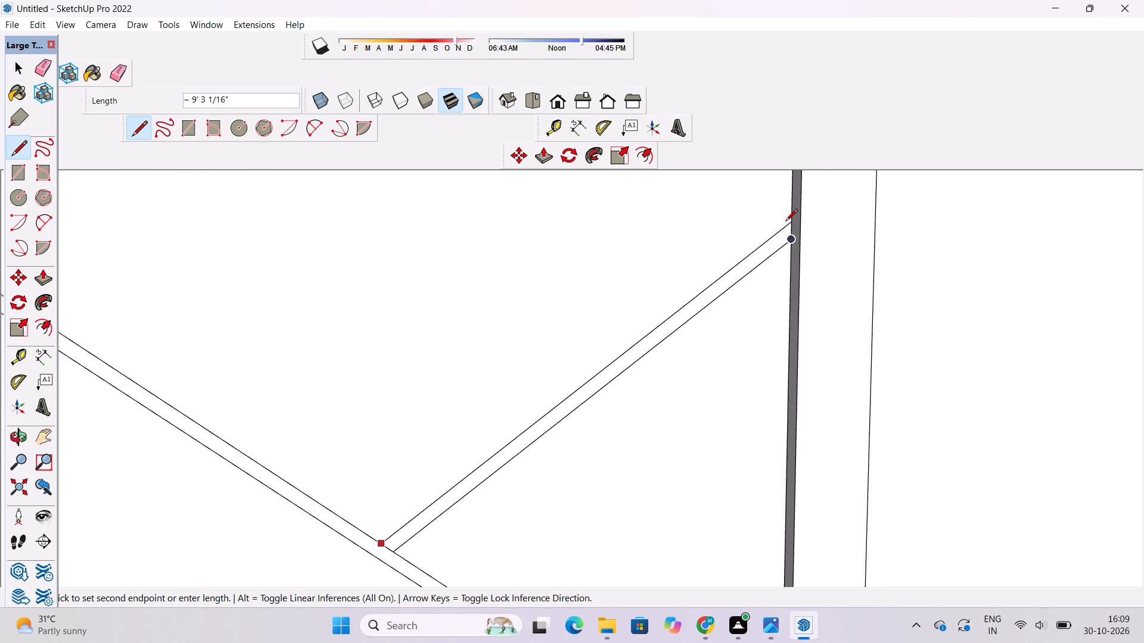
click(785, 222)
On the next door up, draw a diagonal about 21' 9" long from low on the window-side inner edge up to the opposite inner edge.
scroll(549, 297, down, 20)
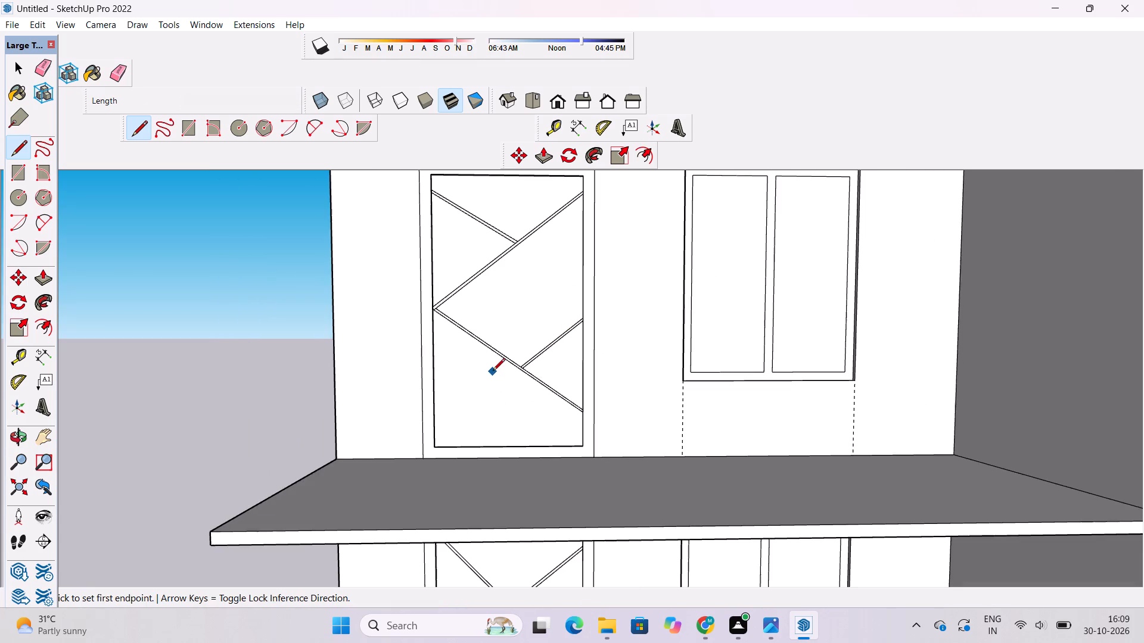
scroll(483, 371, down, 5)
scroll(402, 374, down, 6)
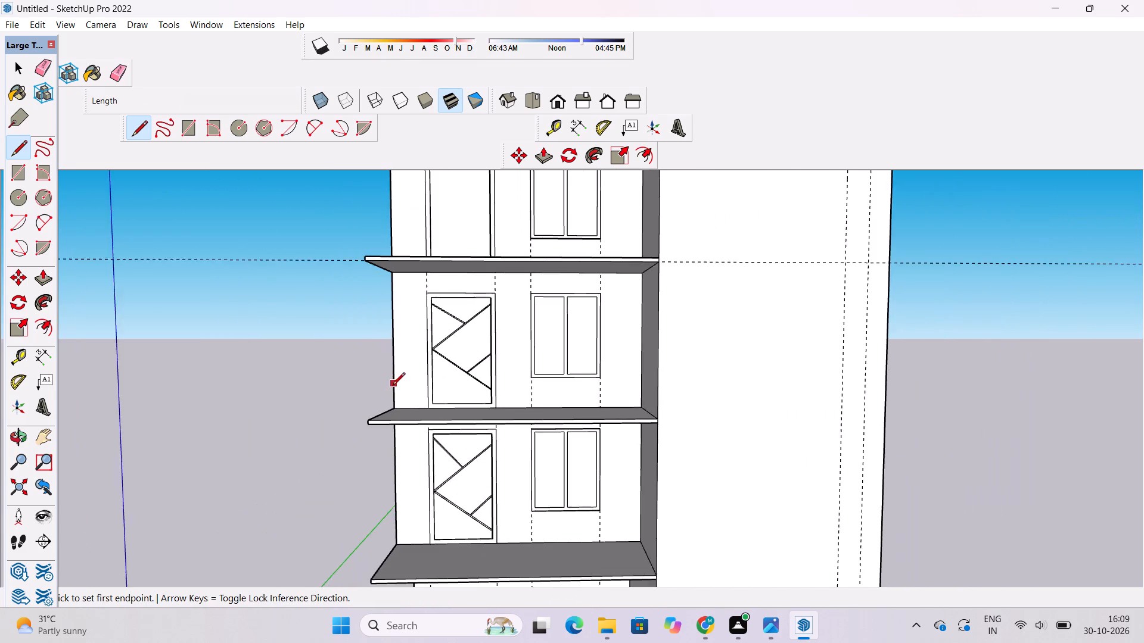
scroll(421, 355, down, 2)
scroll(461, 239, up, 10)
scroll(444, 336, up, 6)
scroll(428, 408, up, 10)
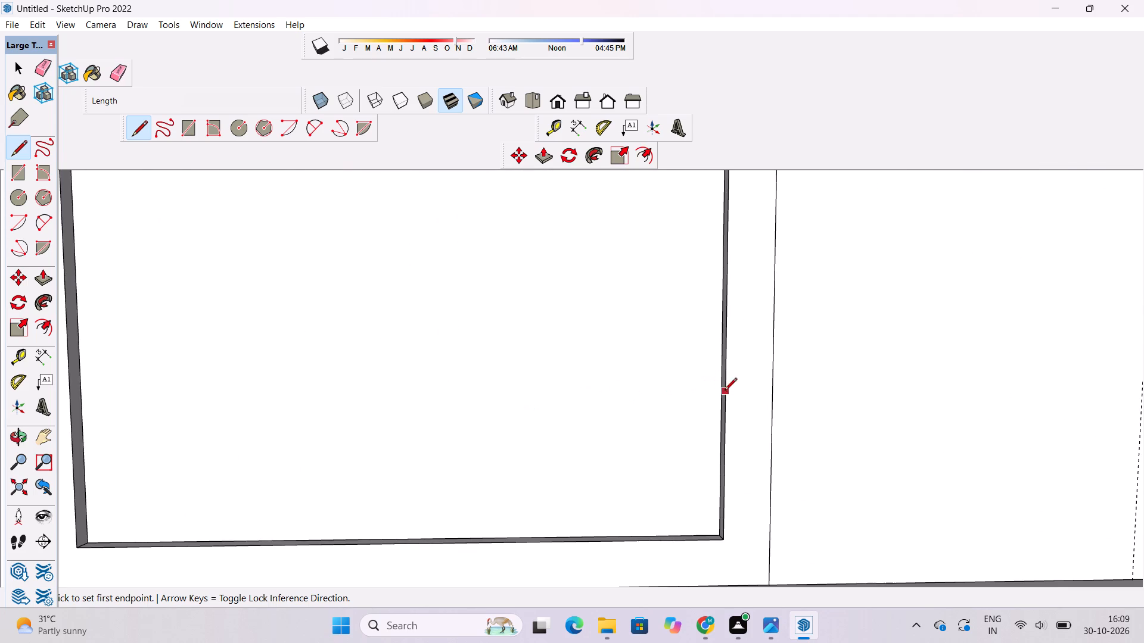
click(720, 385)
scroll(527, 485, down, 5)
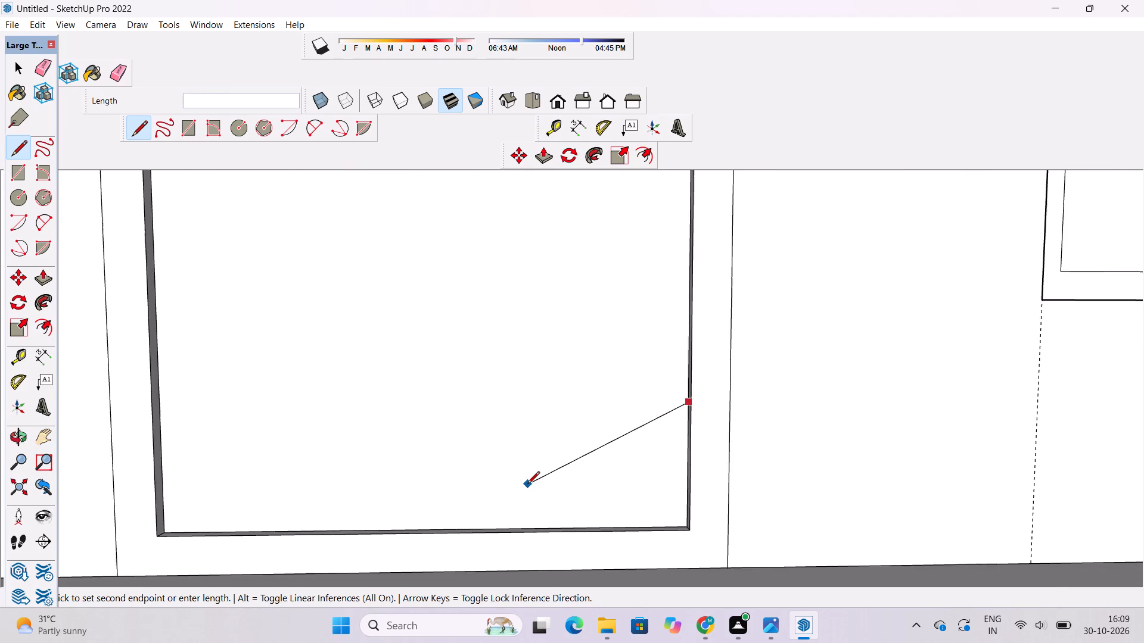
scroll(527, 485, down, 11)
scroll(439, 366, up, 7)
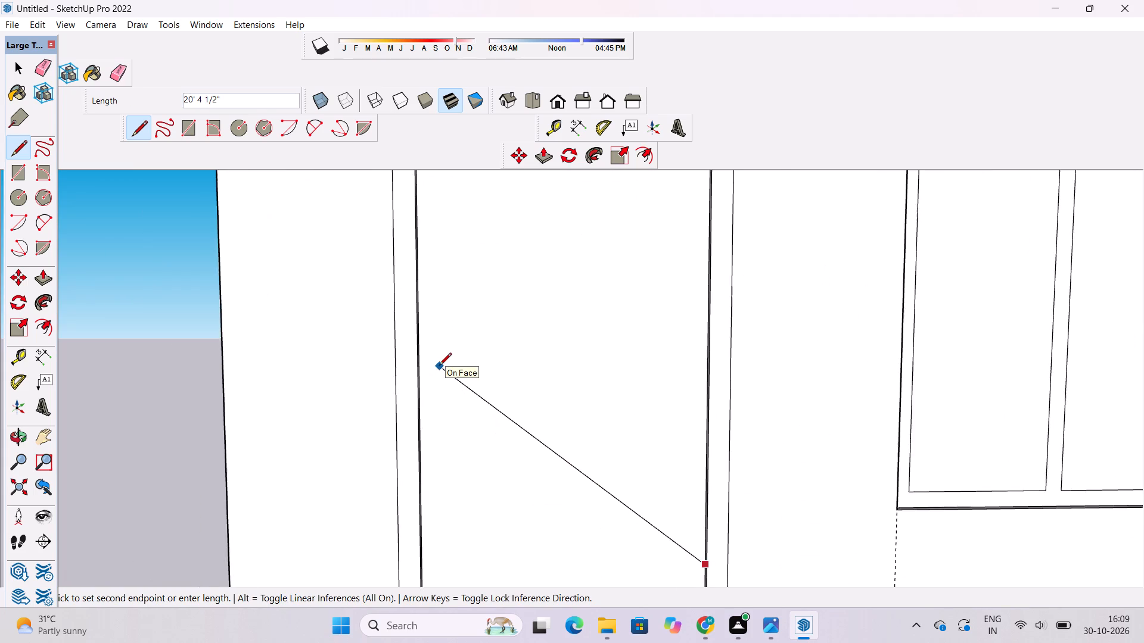
scroll(439, 366, up, 9)
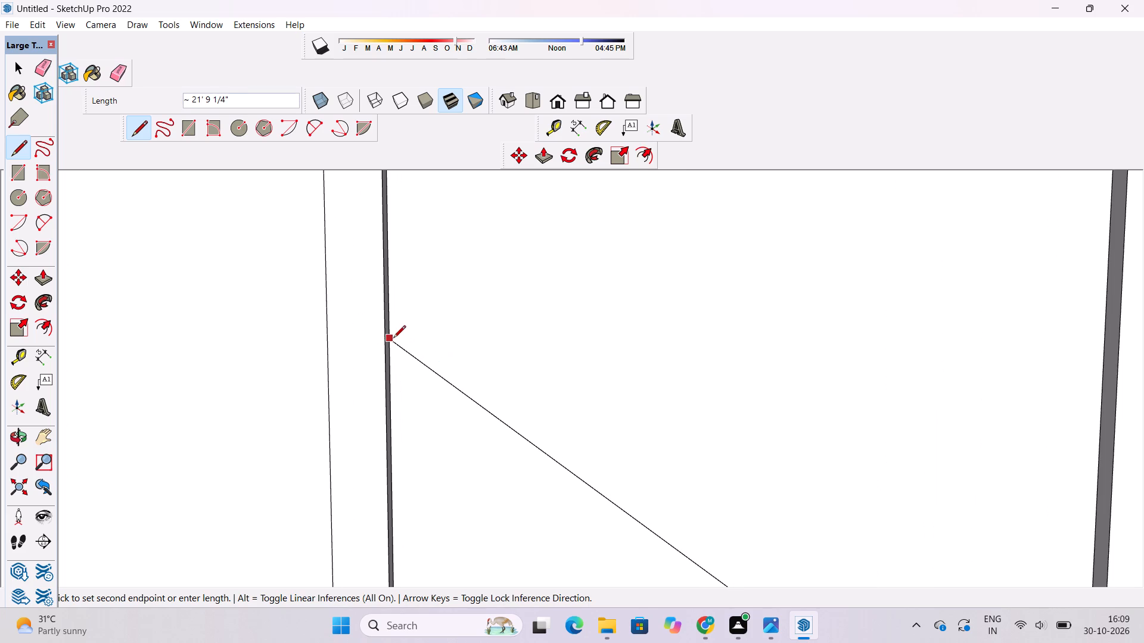
click(393, 339)
Draw a second diagonal about 21' 7" long from the first one's upper end to the window-side inner edge near the door's top.
scroll(440, 391, down, 16)
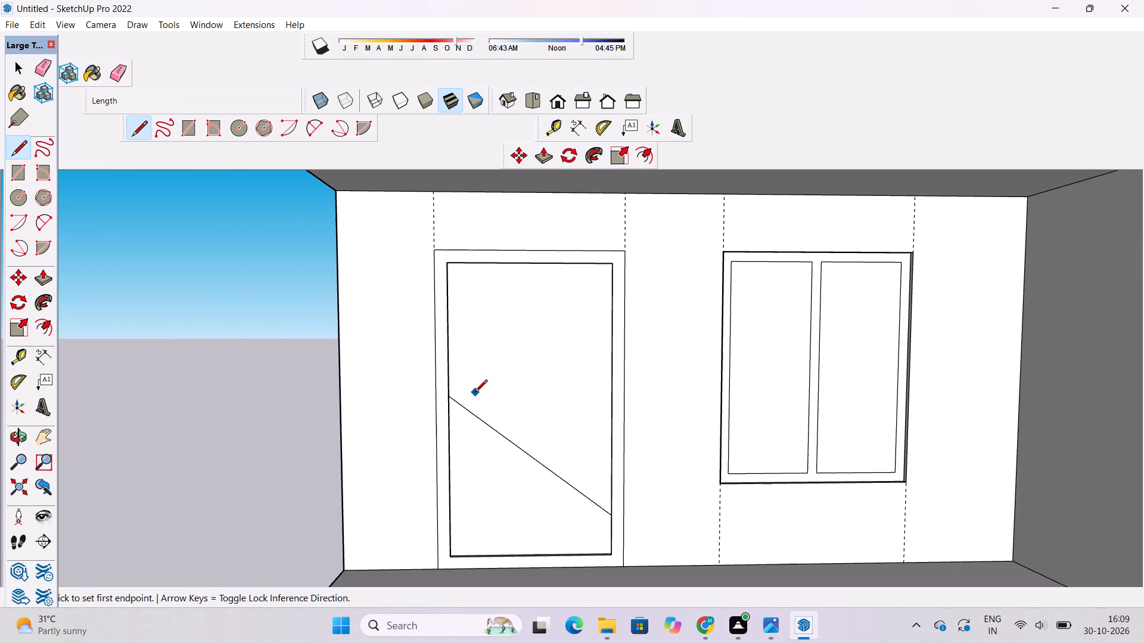
scroll(475, 393, up, 10)
click(412, 404)
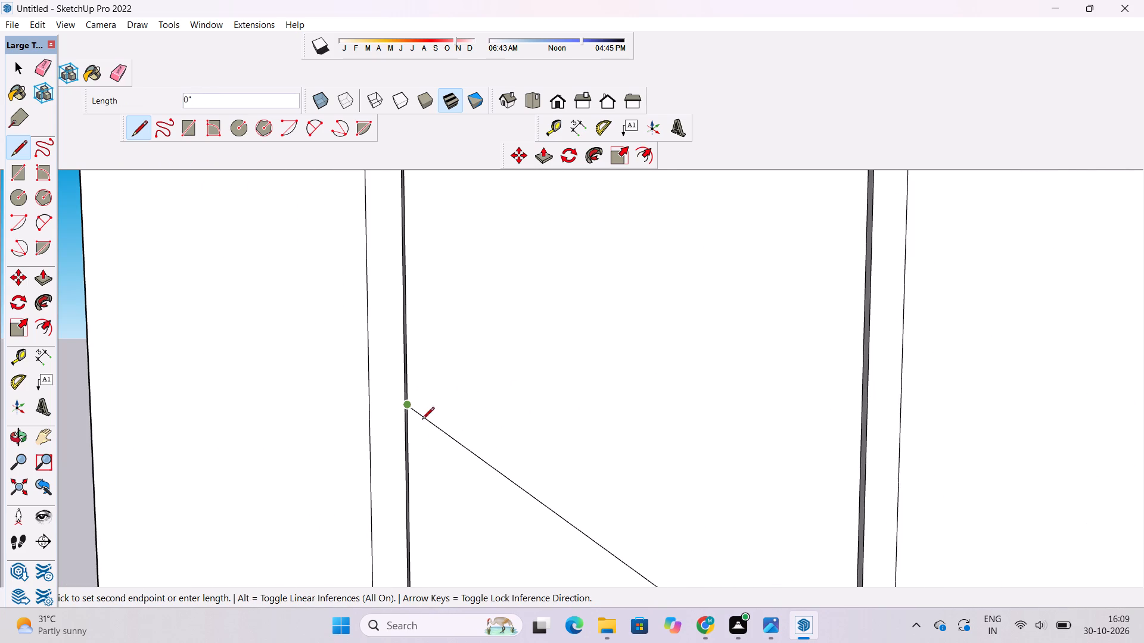
scroll(445, 457, down, 9)
scroll(524, 332, up, 5)
scroll(605, 291, up, 4)
scroll(716, 248, up, 3)
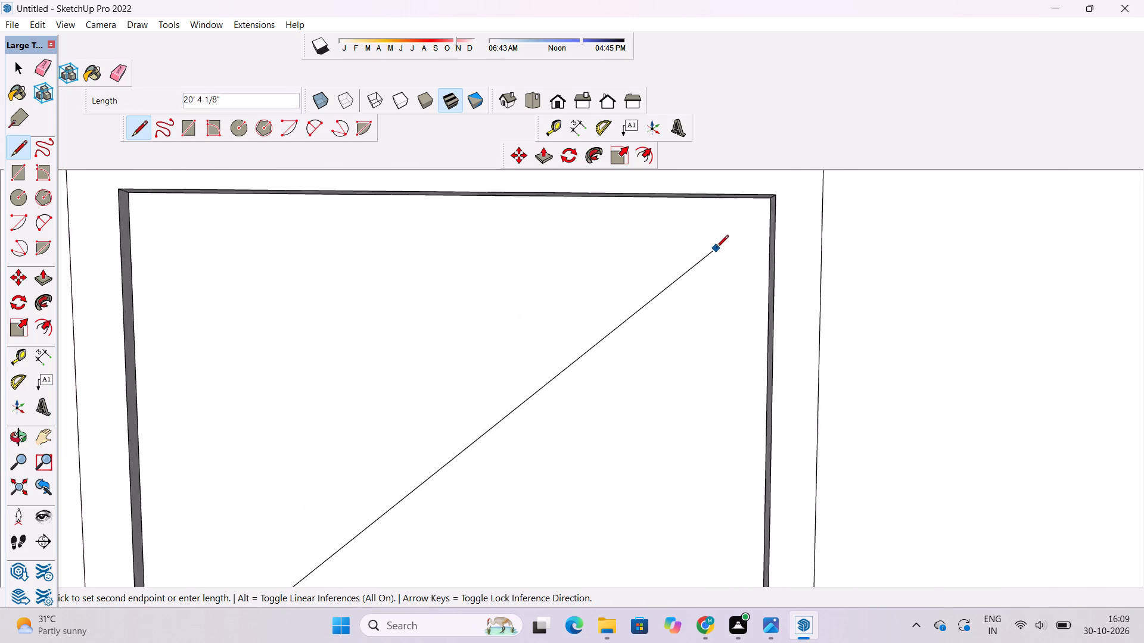
scroll(716, 248, up, 1)
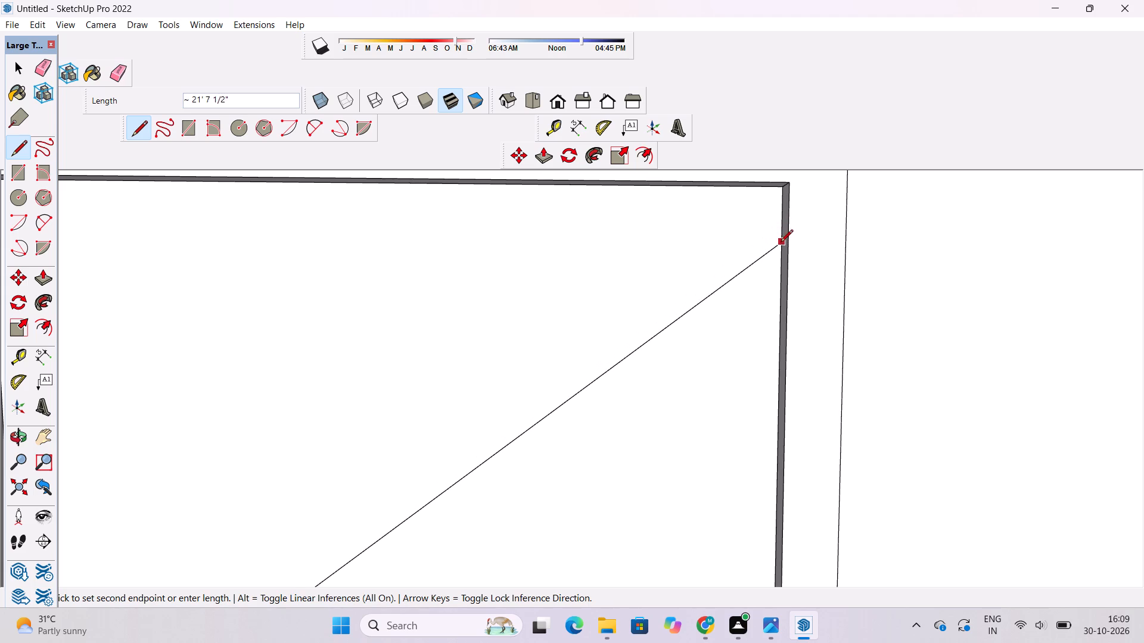
click(778, 251)
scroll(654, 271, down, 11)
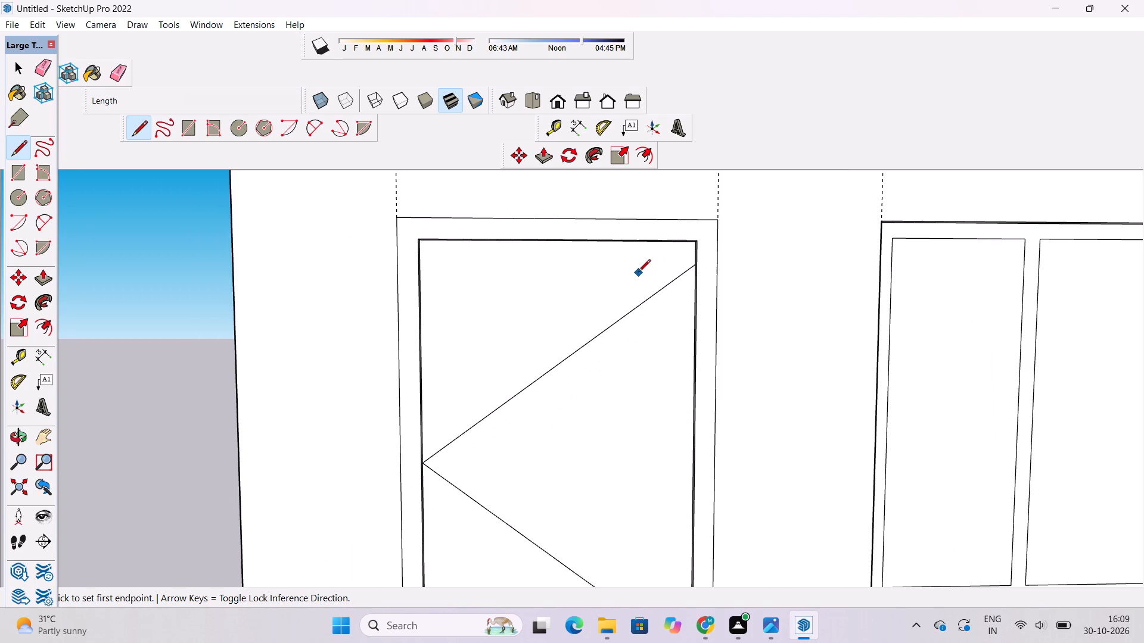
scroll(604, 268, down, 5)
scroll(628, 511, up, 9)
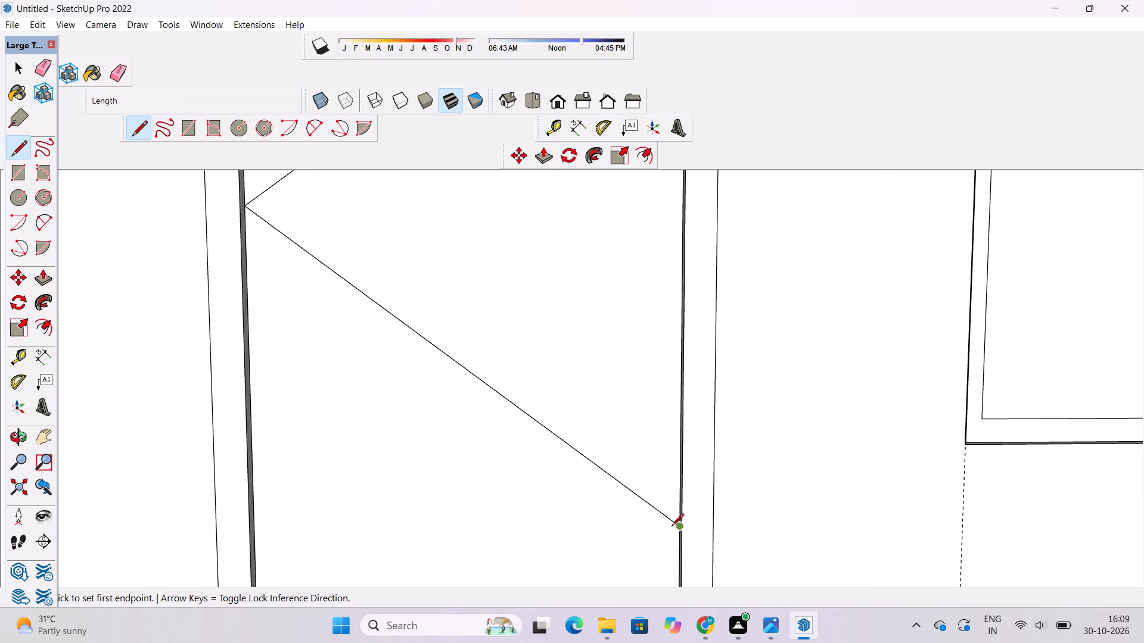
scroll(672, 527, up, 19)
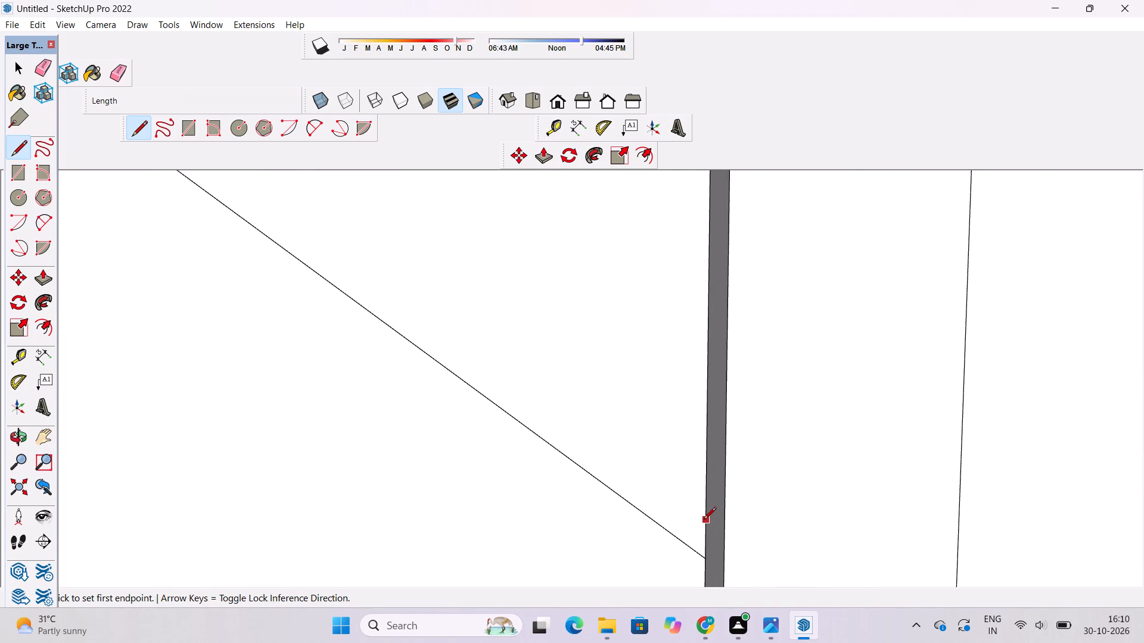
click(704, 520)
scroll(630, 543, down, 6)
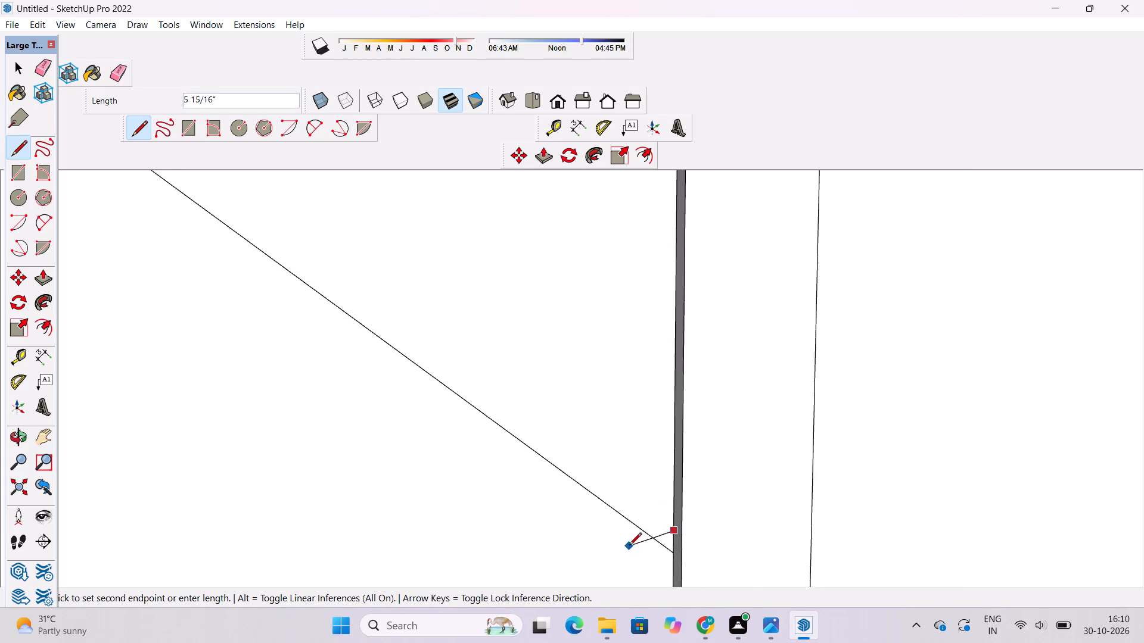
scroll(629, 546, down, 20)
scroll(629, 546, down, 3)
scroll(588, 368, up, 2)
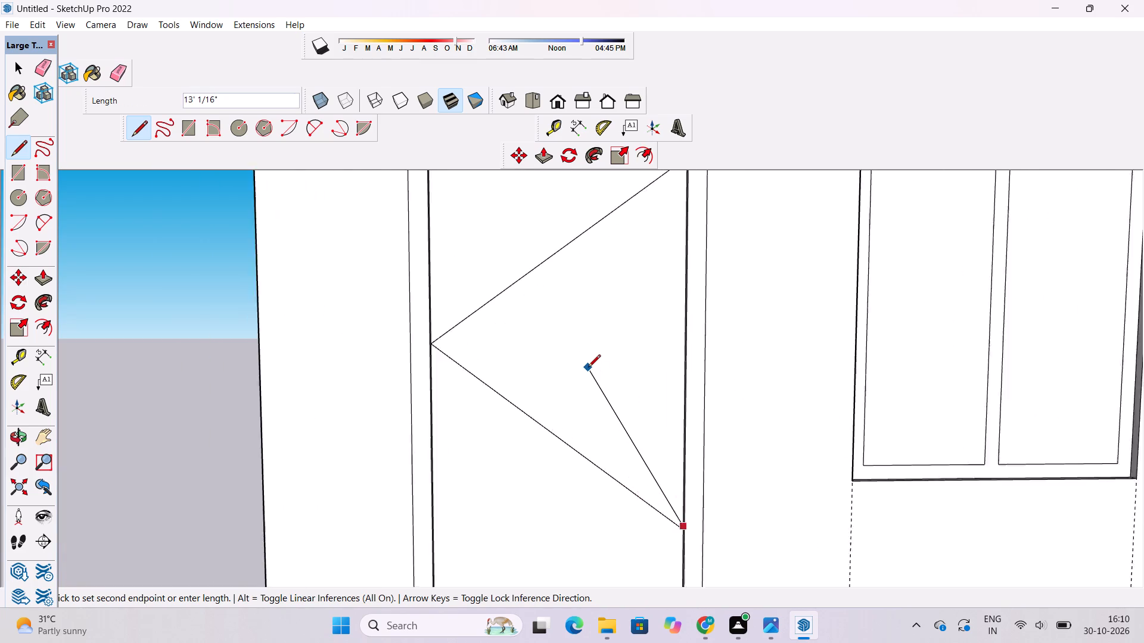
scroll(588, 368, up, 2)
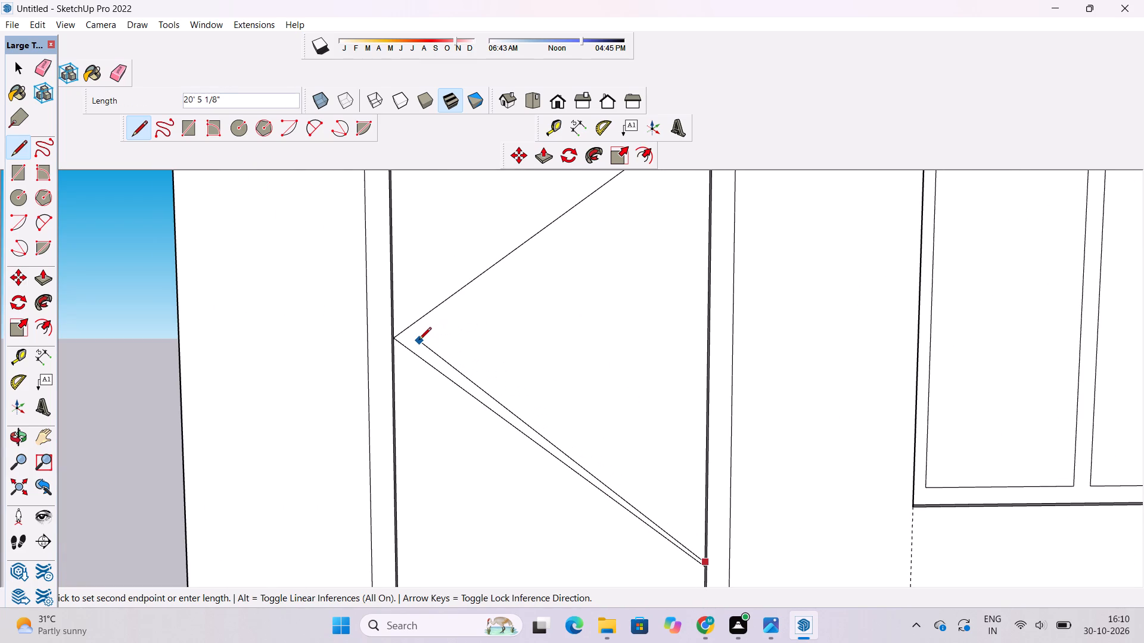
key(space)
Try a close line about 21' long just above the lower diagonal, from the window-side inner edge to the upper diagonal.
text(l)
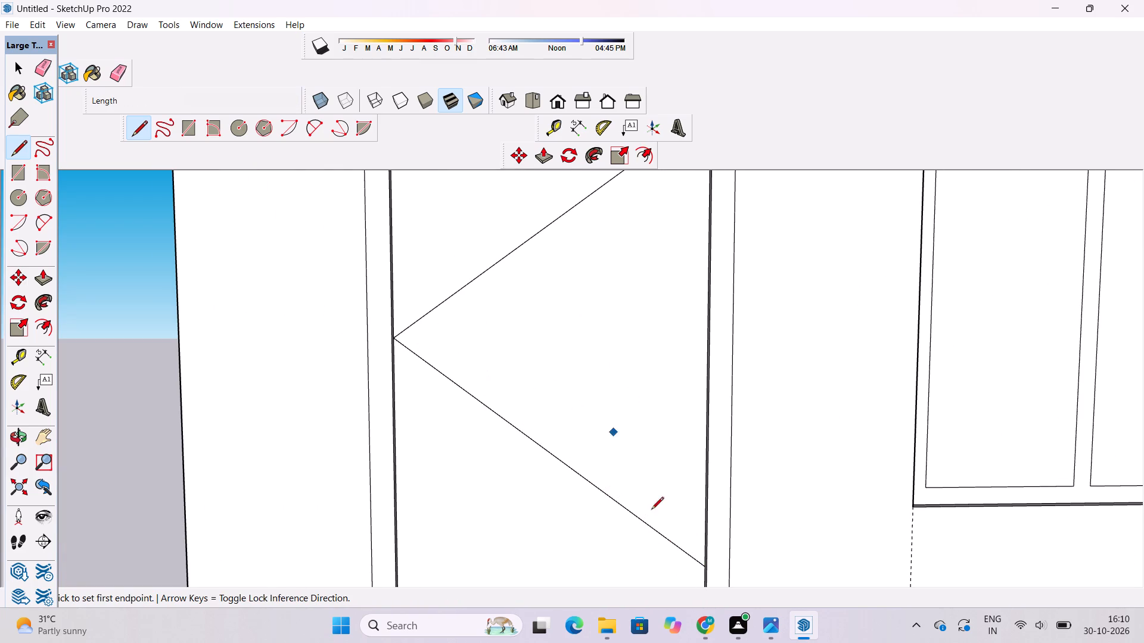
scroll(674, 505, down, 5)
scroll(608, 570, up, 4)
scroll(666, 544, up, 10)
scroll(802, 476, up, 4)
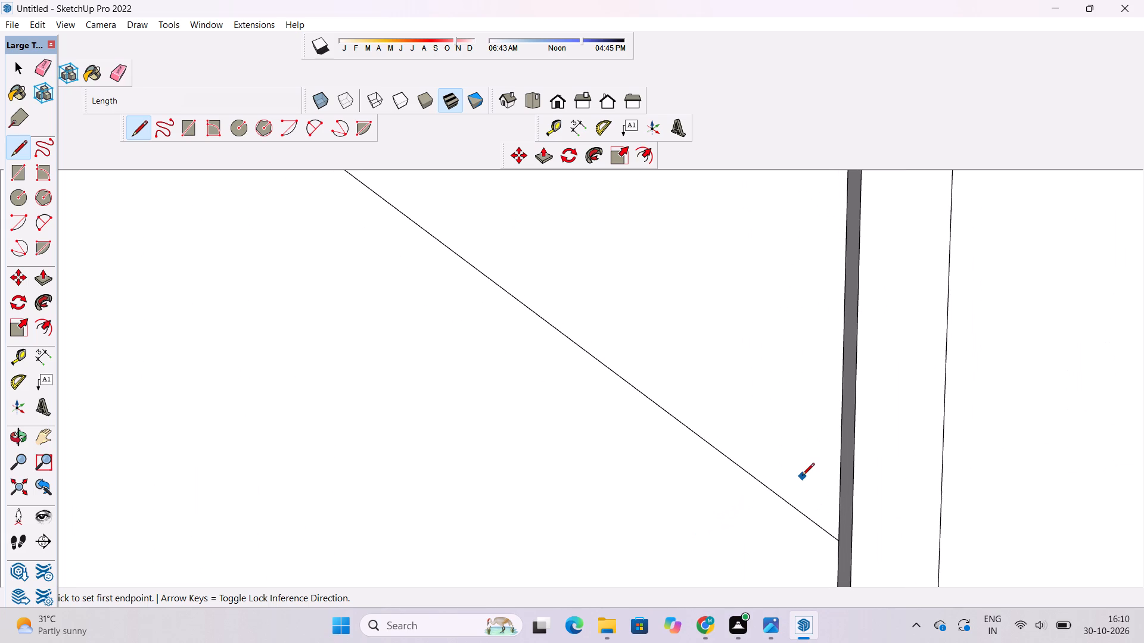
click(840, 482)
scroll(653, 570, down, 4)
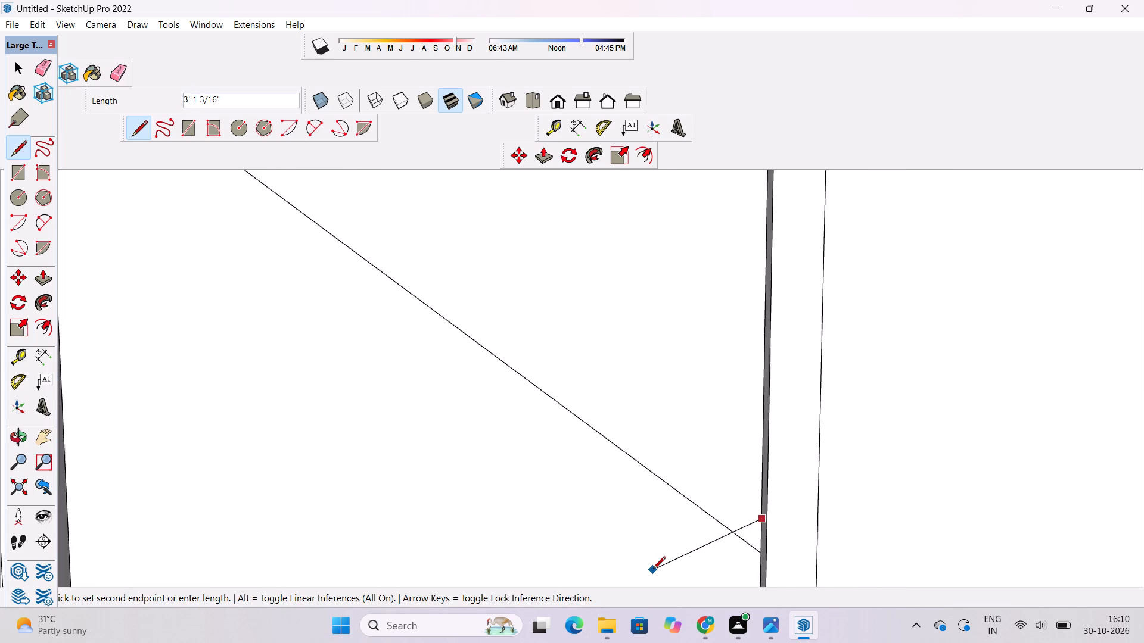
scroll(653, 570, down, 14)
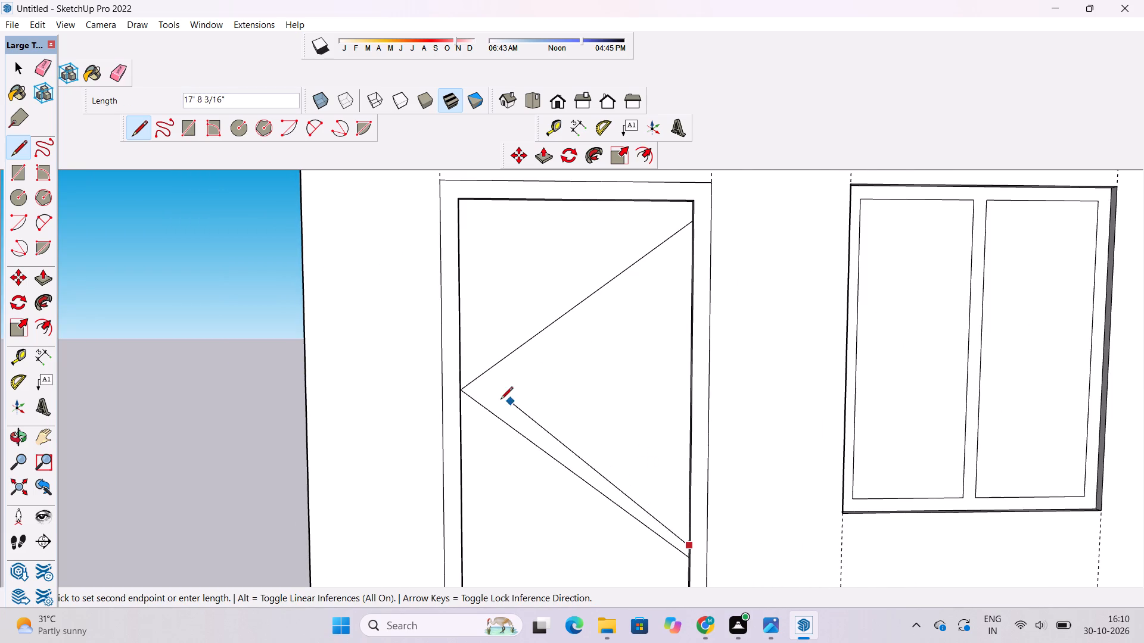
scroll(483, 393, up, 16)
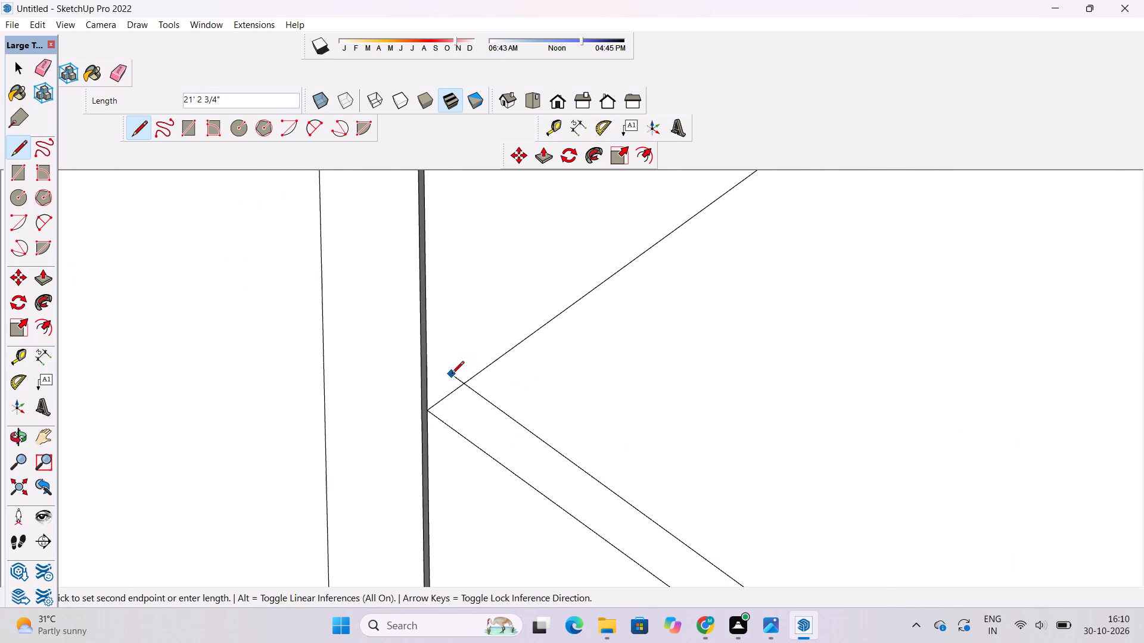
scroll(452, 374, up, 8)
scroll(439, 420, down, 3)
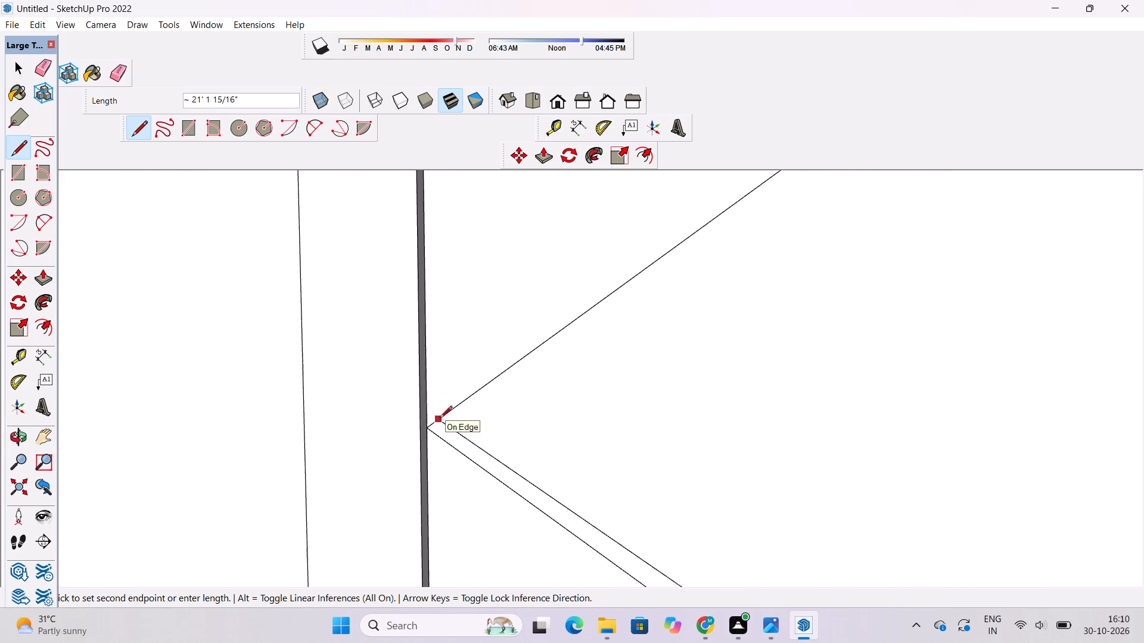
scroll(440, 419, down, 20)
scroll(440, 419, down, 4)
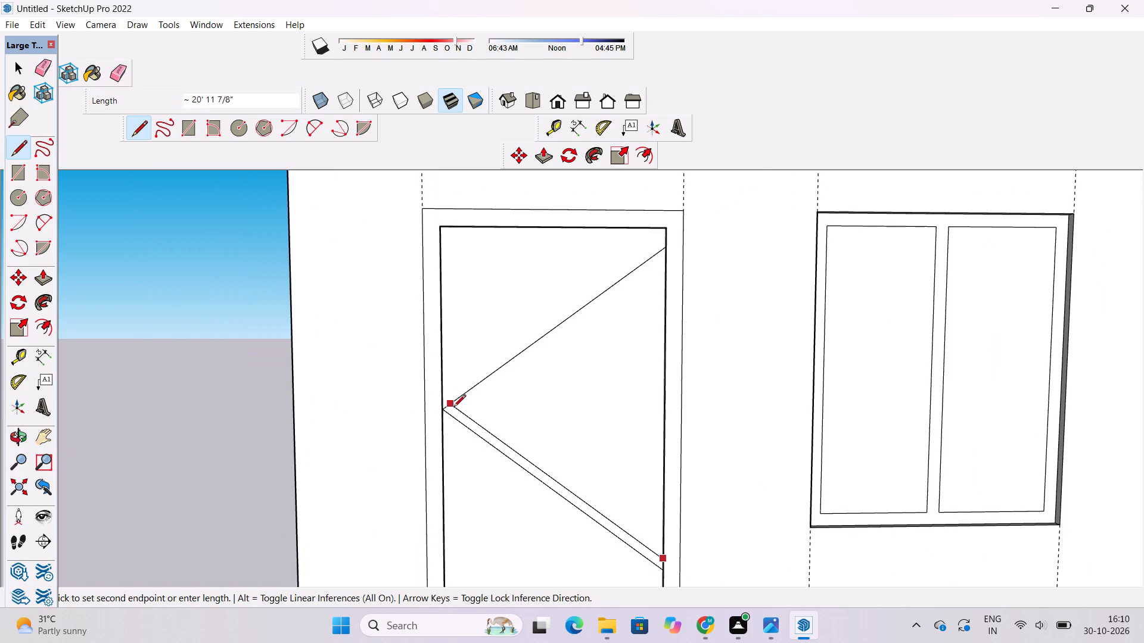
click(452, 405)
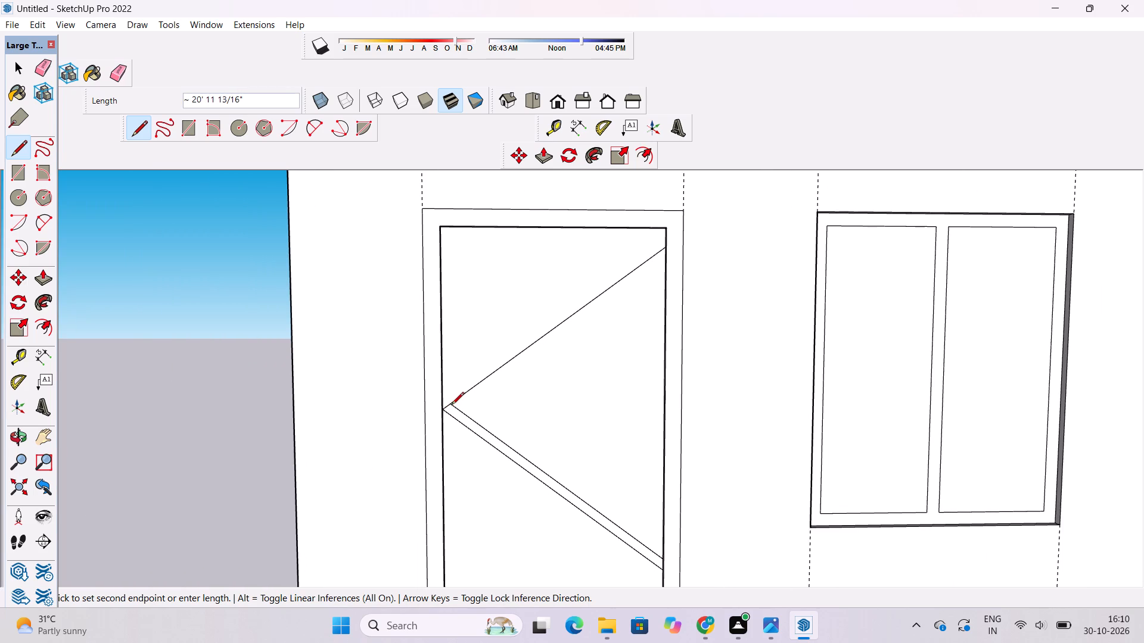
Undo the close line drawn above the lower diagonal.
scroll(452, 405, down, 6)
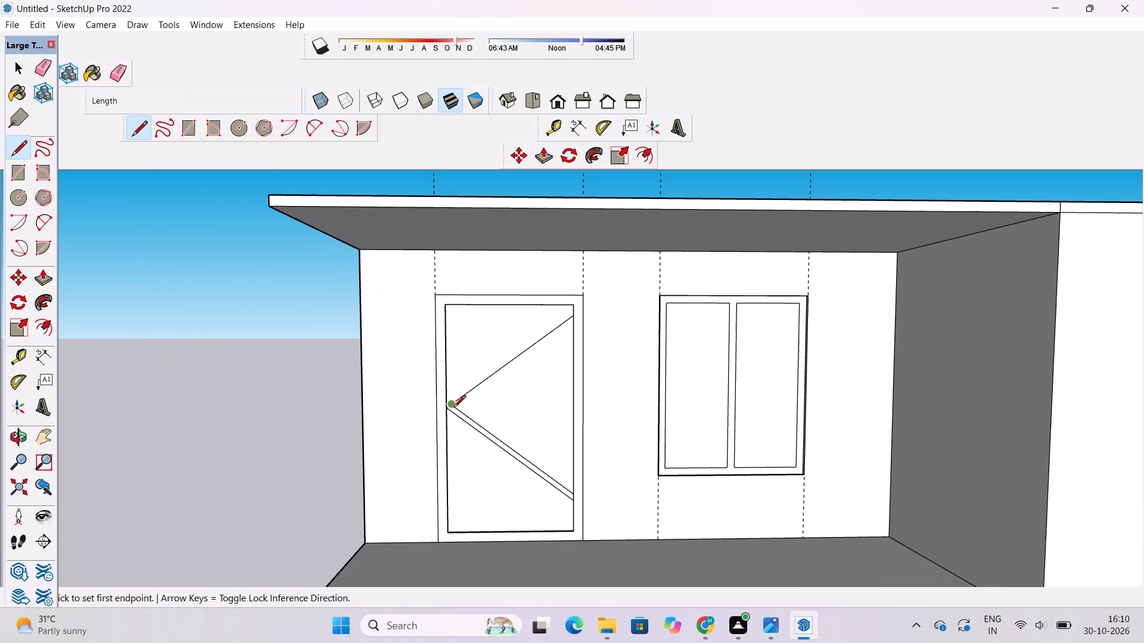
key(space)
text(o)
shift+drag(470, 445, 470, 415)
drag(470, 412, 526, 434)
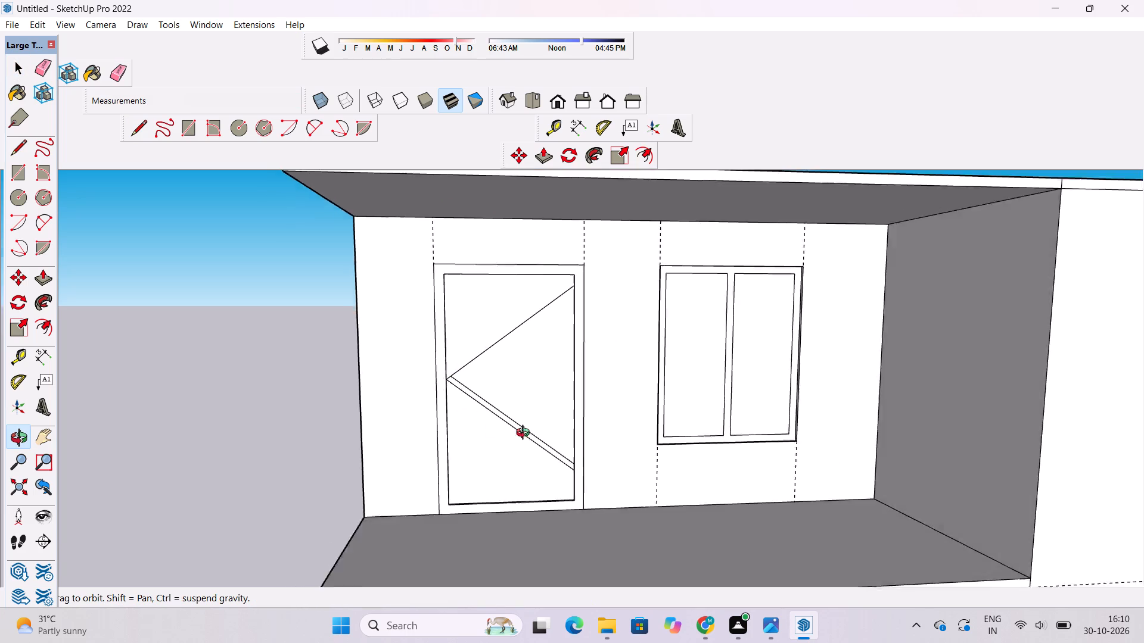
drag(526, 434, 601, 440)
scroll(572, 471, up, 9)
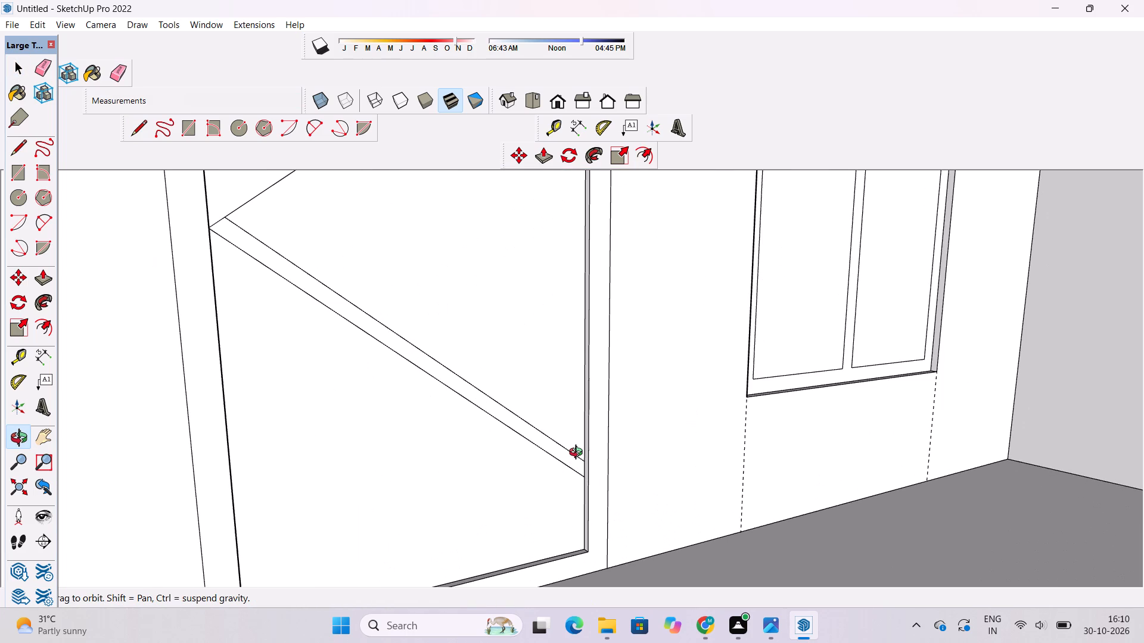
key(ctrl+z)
Draw a close line about 21' 3" long just above the lower diagonal, from the window-side inner edge to the upper diagonal.
shift+drag(577, 453, 583, 472)
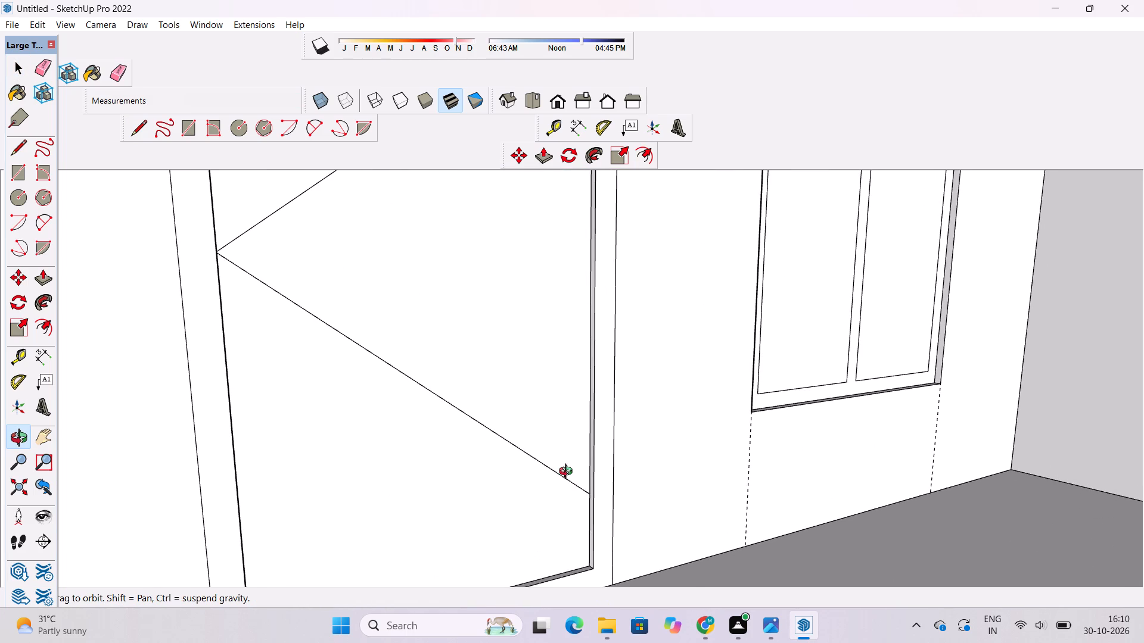
shift+drag(568, 473, 581, 494)
drag(579, 500, 575, 480)
scroll(576, 480, up, 2)
shift+drag(582, 486, 590, 492)
key(l)
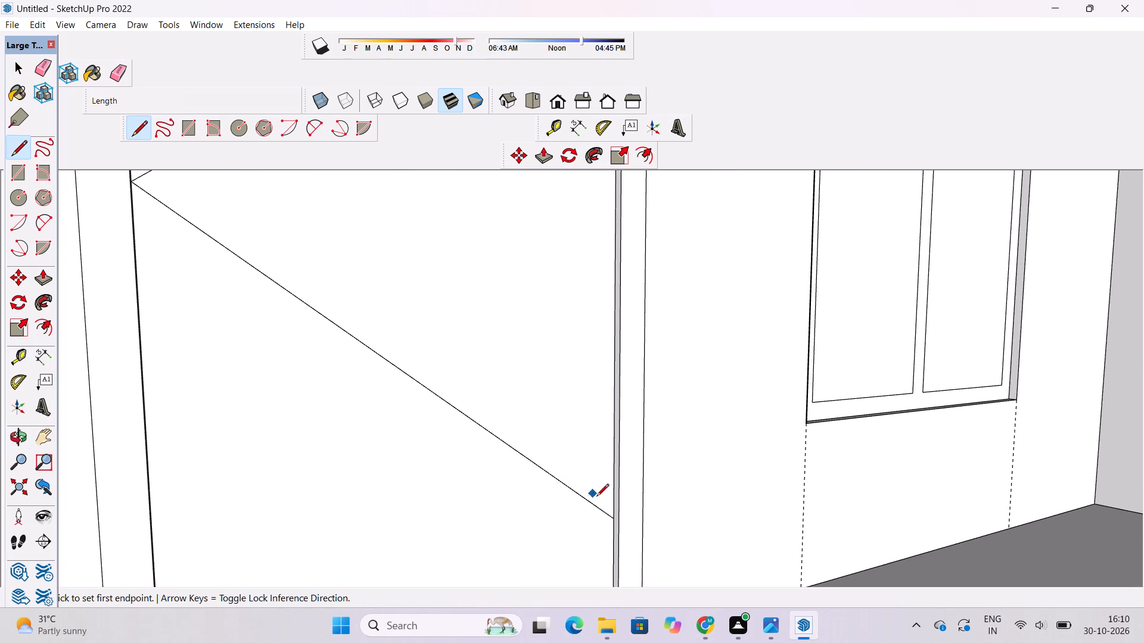
scroll(601, 500, up, 6)
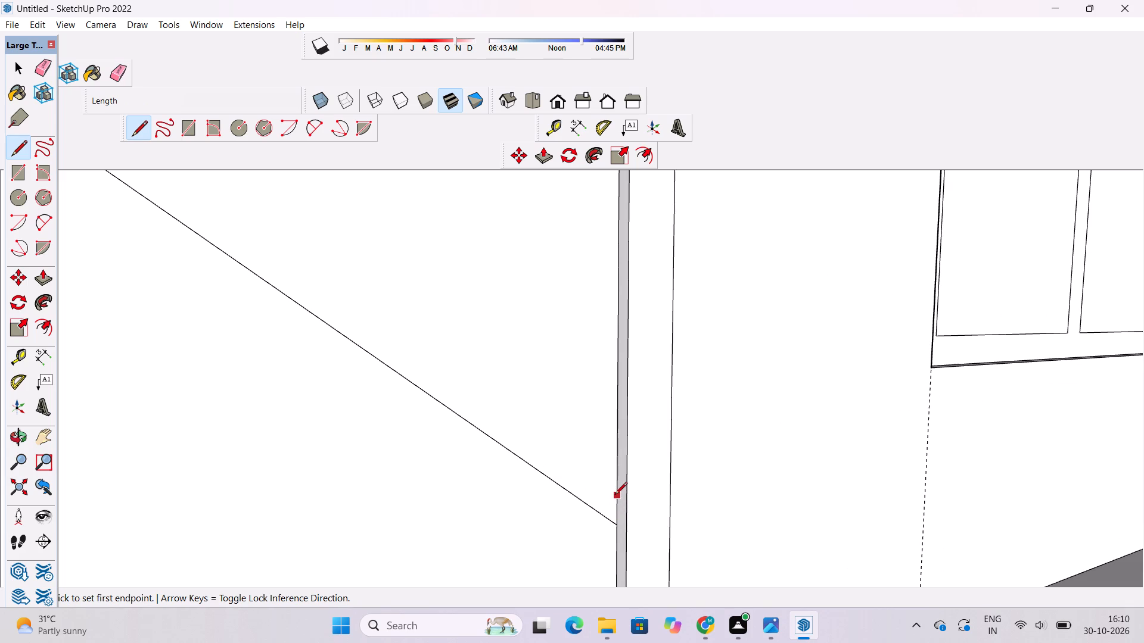
click(615, 501)
scroll(615, 501, down, 7)
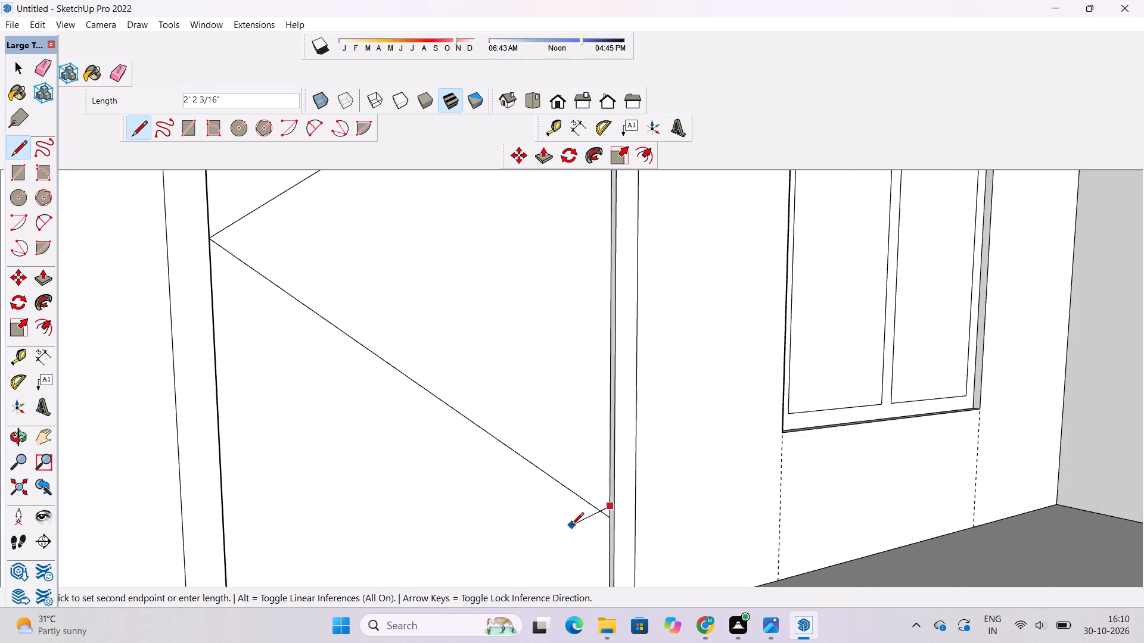
scroll(571, 526, down, 5)
scroll(419, 367, up, 4)
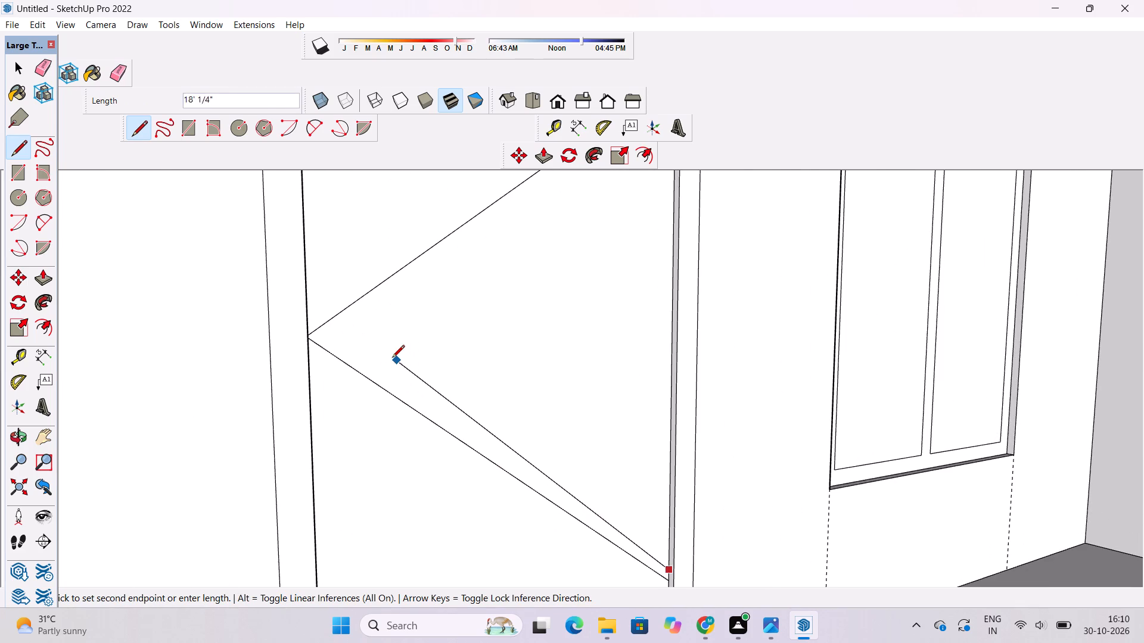
click(316, 330)
key(space)
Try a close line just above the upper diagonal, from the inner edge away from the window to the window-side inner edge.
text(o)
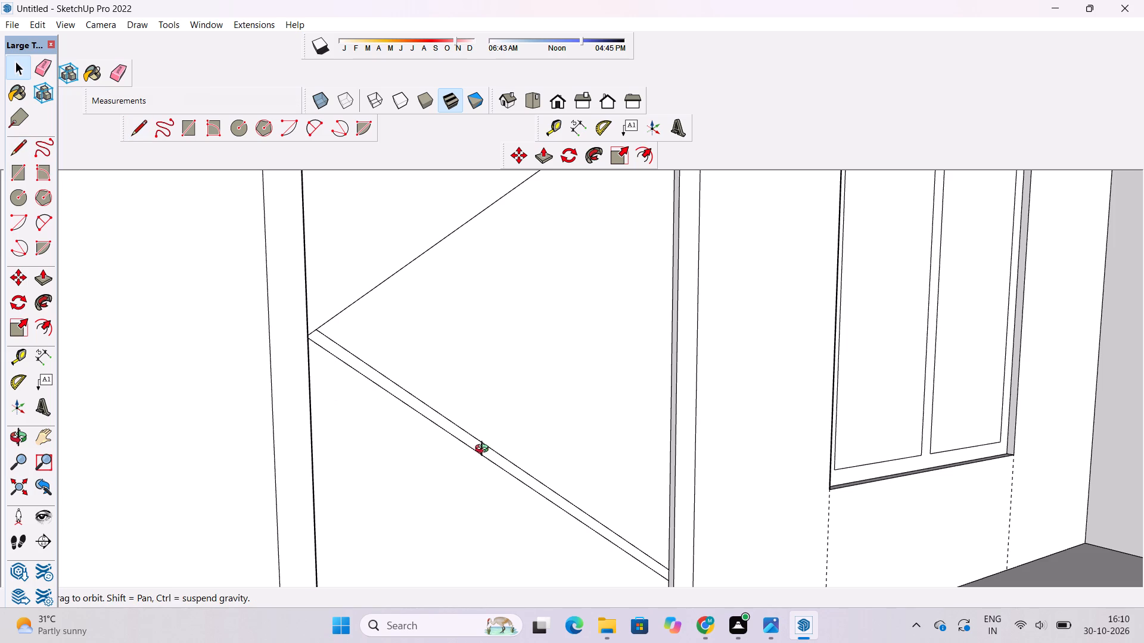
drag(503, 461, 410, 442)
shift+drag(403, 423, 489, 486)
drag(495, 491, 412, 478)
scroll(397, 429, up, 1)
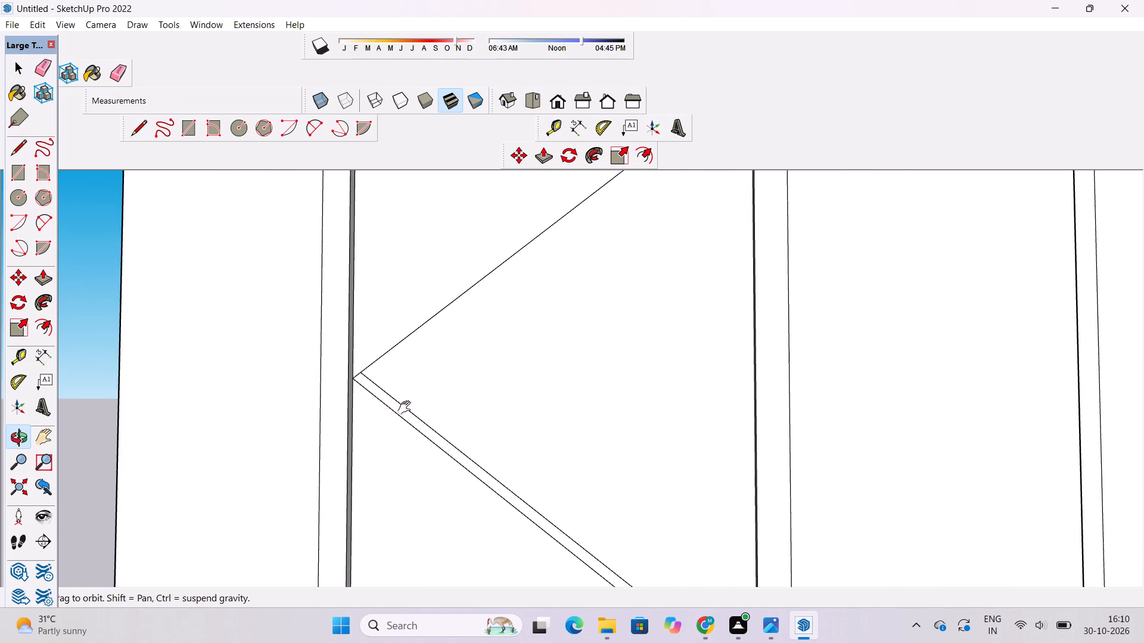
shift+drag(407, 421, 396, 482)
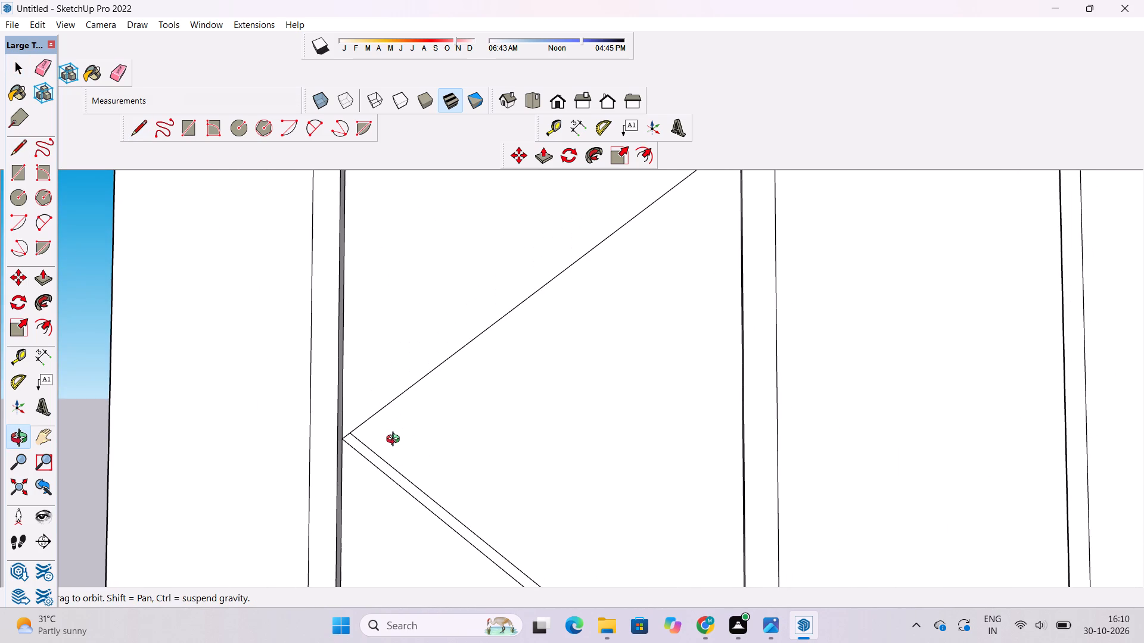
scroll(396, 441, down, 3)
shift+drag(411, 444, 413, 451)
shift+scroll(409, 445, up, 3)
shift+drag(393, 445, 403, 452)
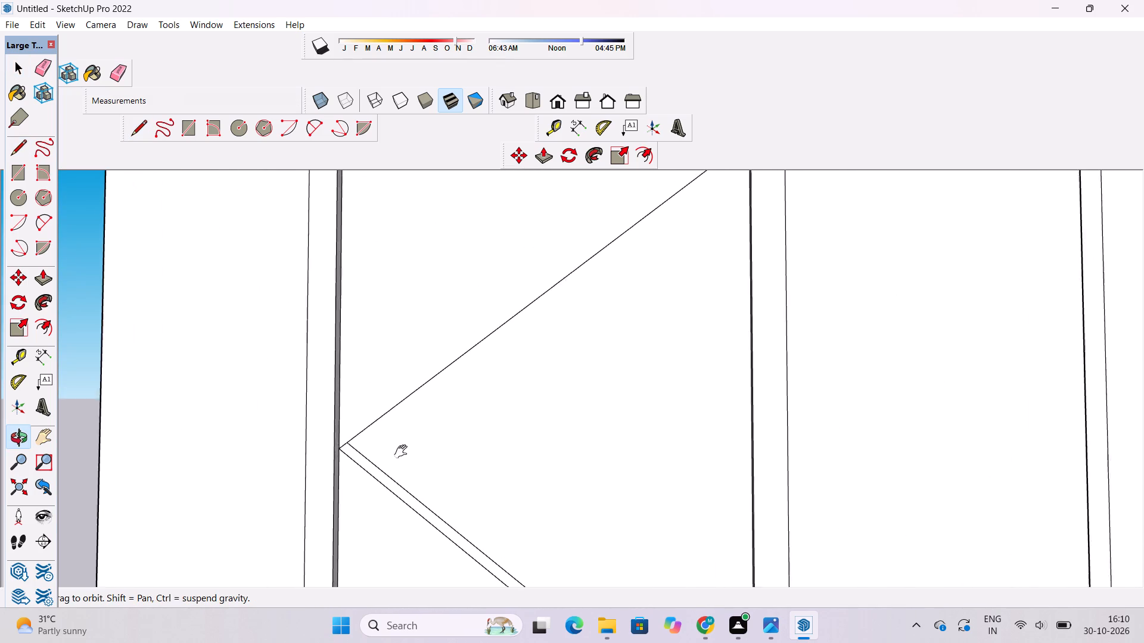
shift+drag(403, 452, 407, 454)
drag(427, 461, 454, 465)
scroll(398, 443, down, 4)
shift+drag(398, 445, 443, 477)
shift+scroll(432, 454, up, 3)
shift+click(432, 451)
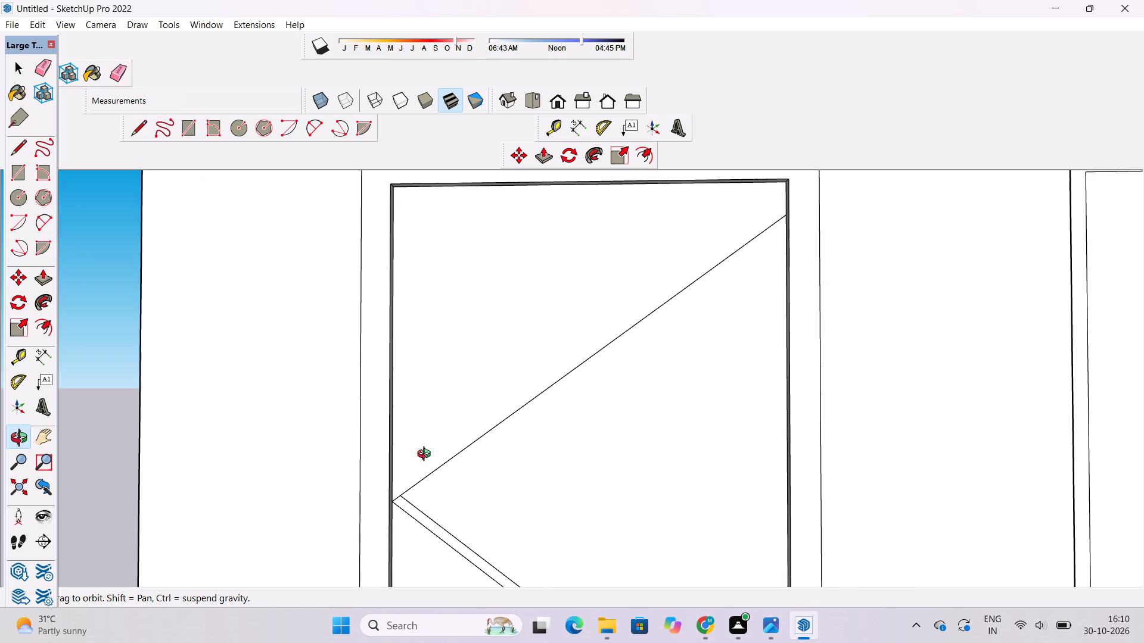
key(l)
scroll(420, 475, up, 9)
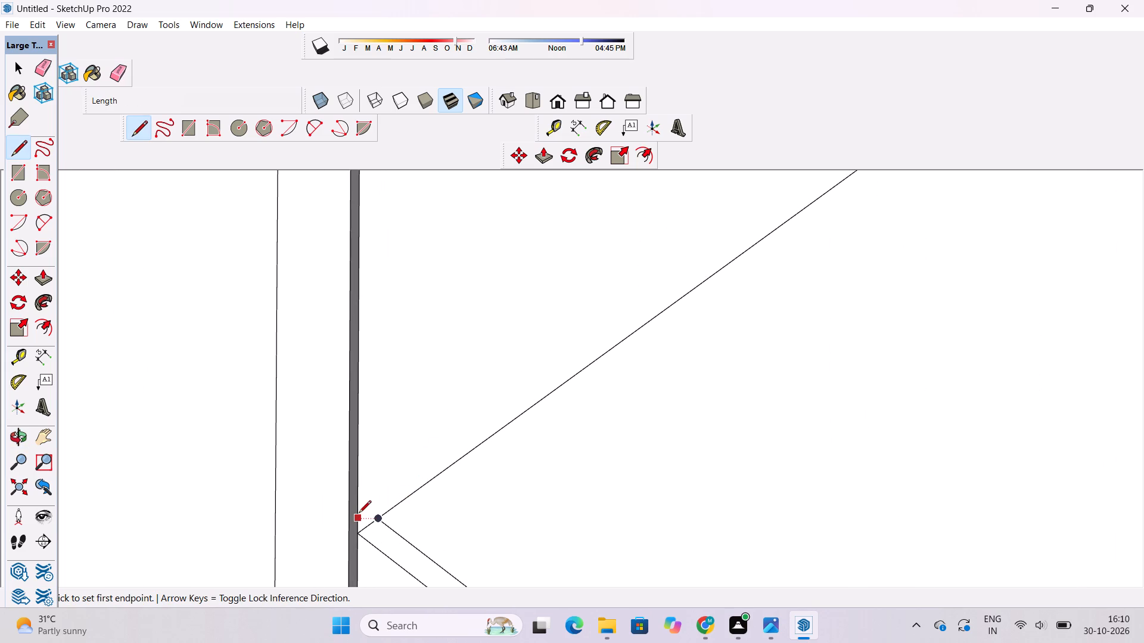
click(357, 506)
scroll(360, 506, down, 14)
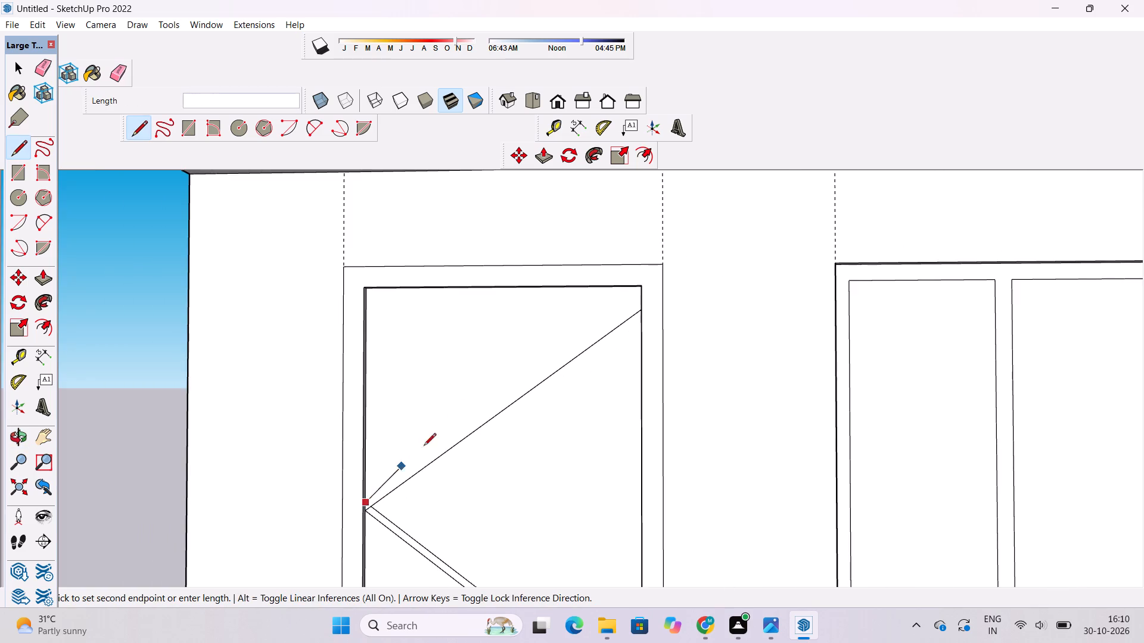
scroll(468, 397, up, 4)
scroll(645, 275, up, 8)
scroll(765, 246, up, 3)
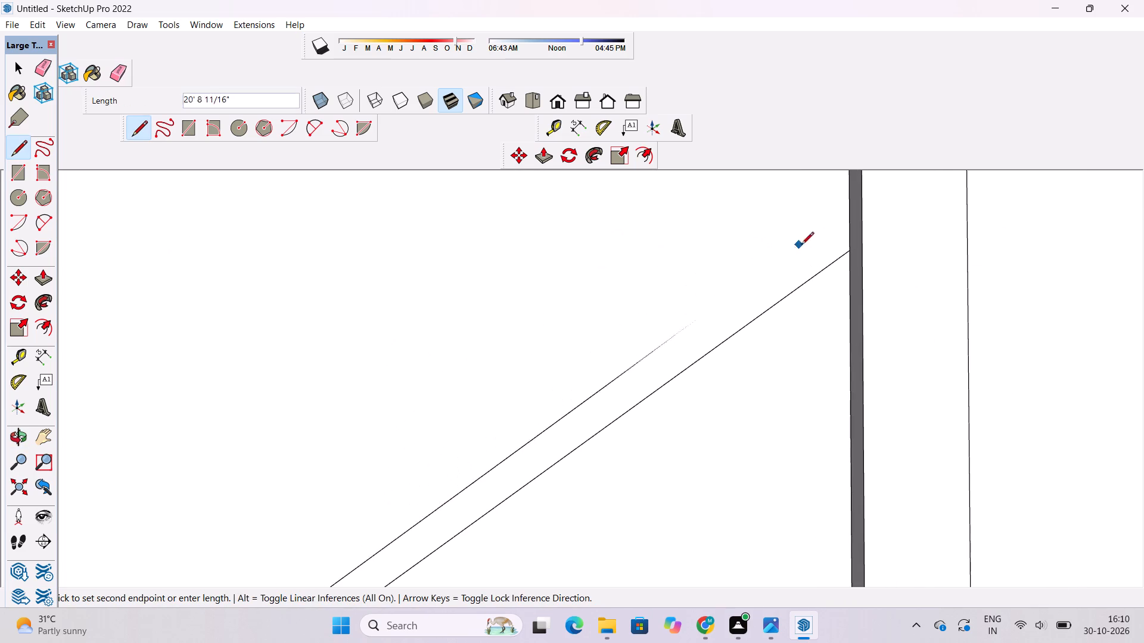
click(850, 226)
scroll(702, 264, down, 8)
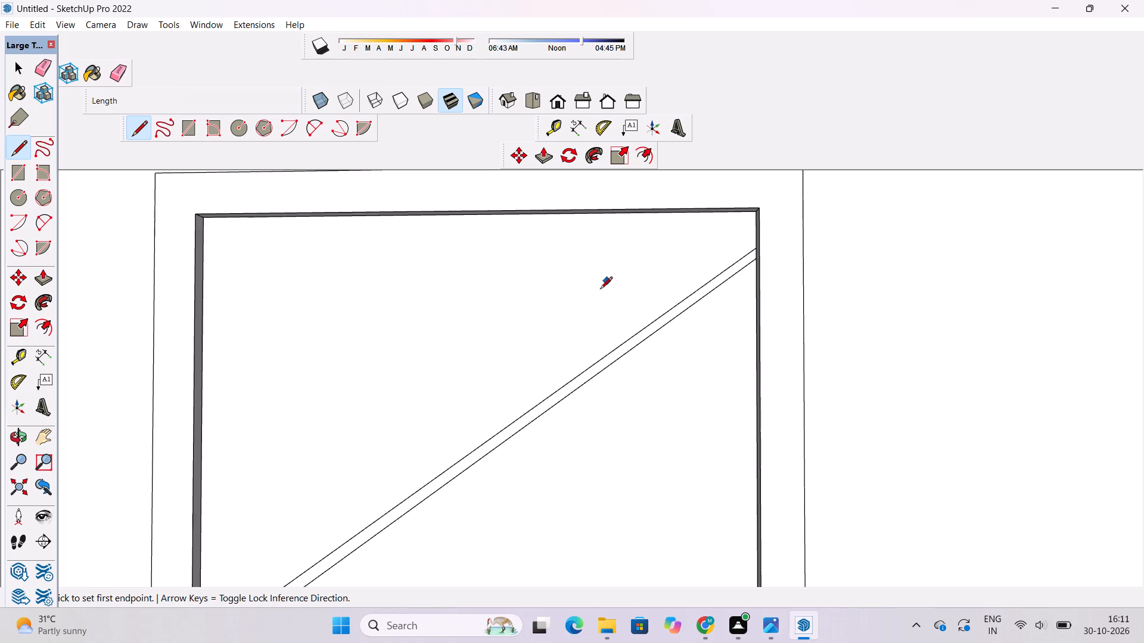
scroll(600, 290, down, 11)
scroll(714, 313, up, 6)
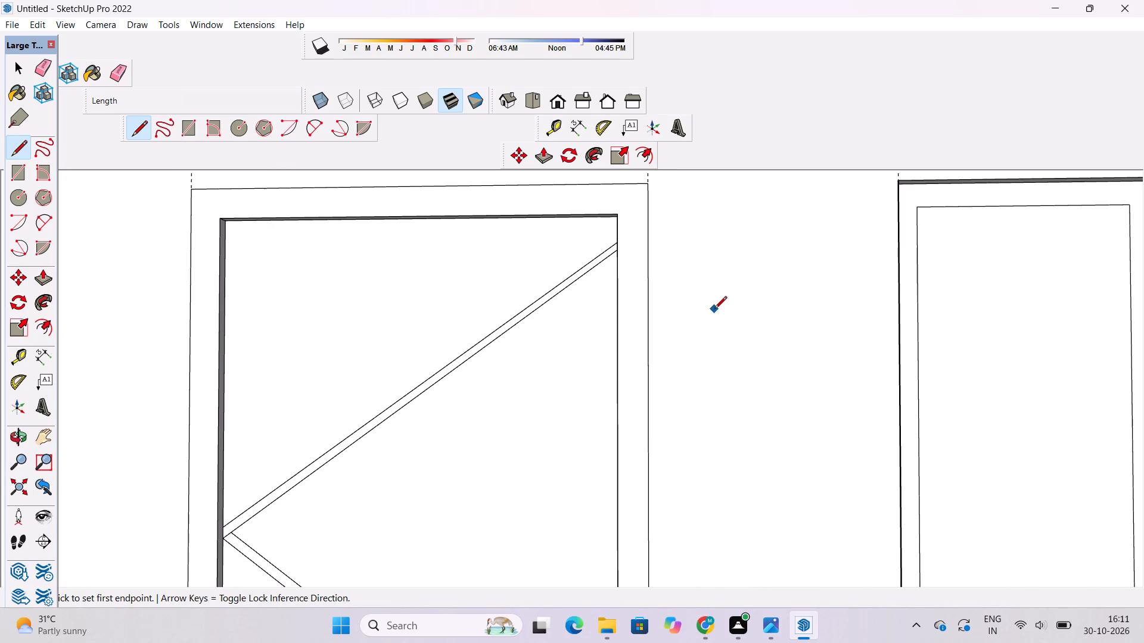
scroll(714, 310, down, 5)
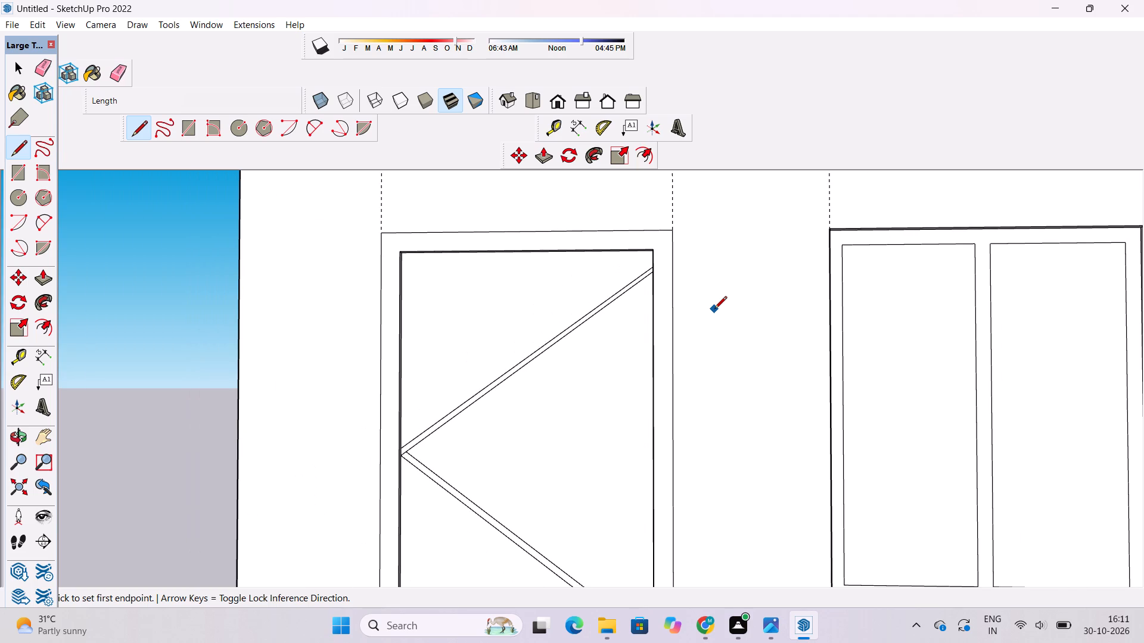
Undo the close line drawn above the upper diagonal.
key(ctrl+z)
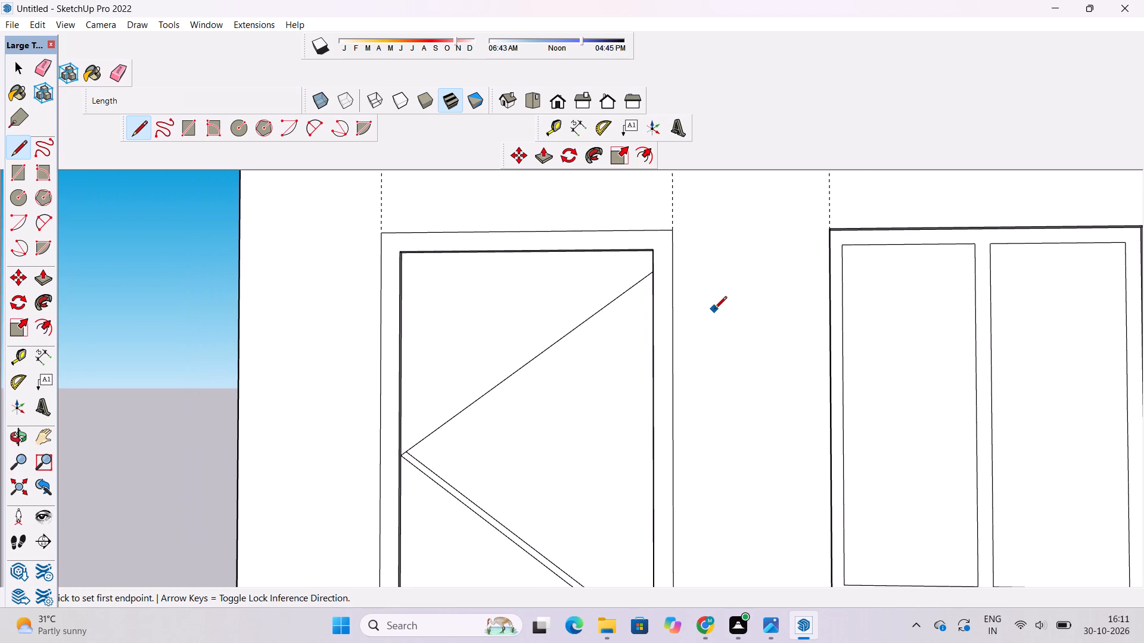
Draw a close line about 21' 4" long just above the upper diagonal, spanning between the door's two inner side edges.
scroll(411, 433, up, 11)
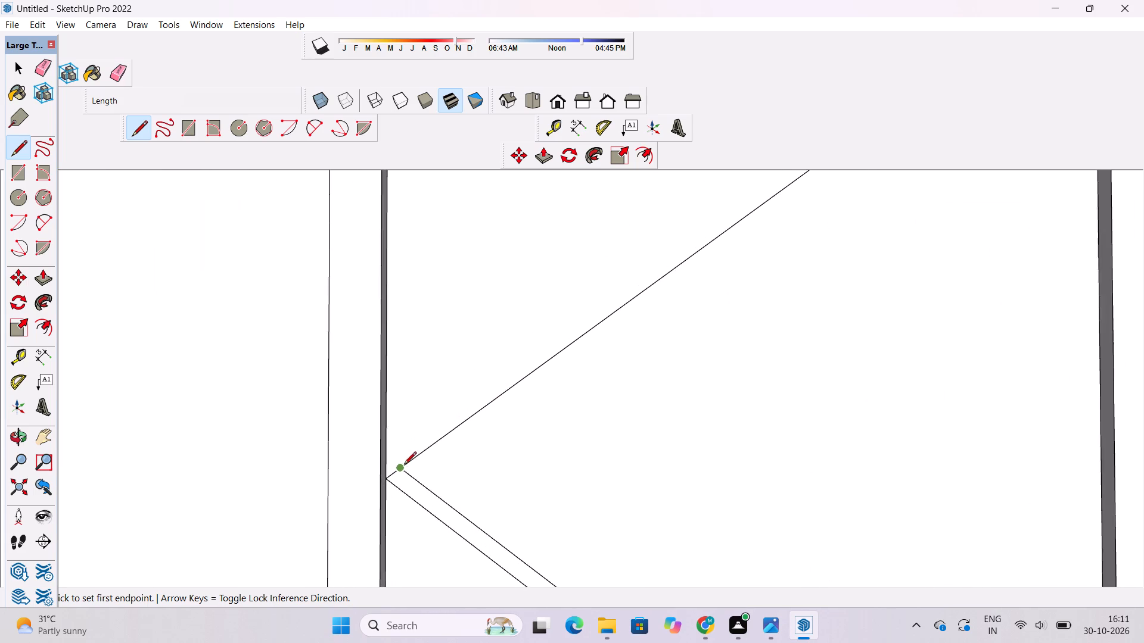
scroll(404, 465, up, 5)
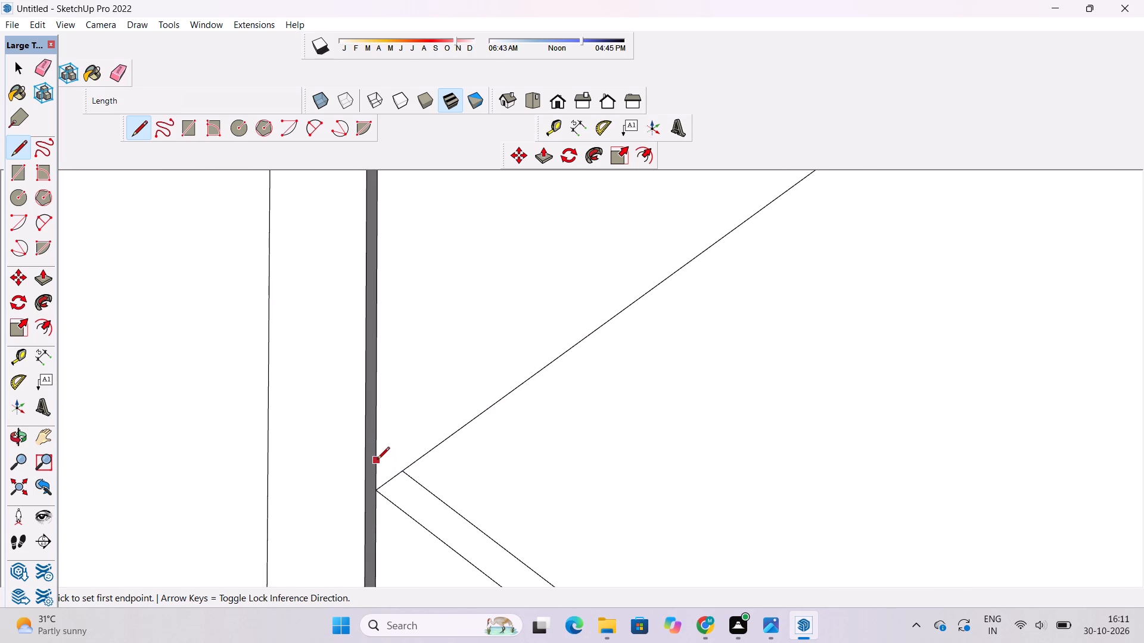
click(377, 460)
scroll(377, 460, down, 12)
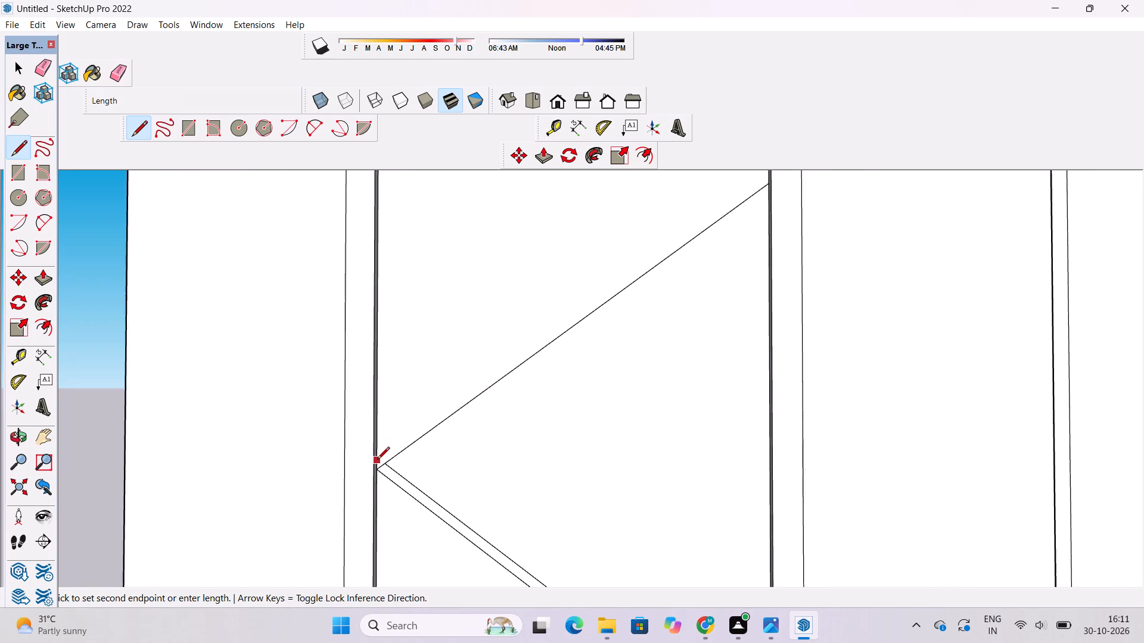
scroll(377, 460, down, 6)
scroll(542, 292, up, 12)
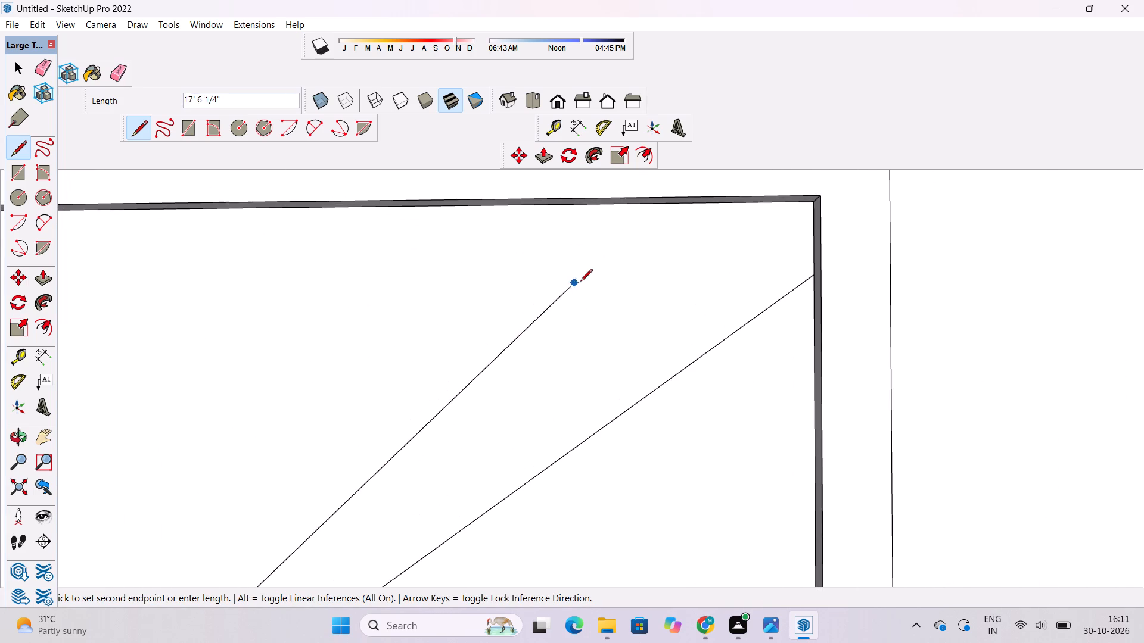
scroll(791, 259, up, 3)
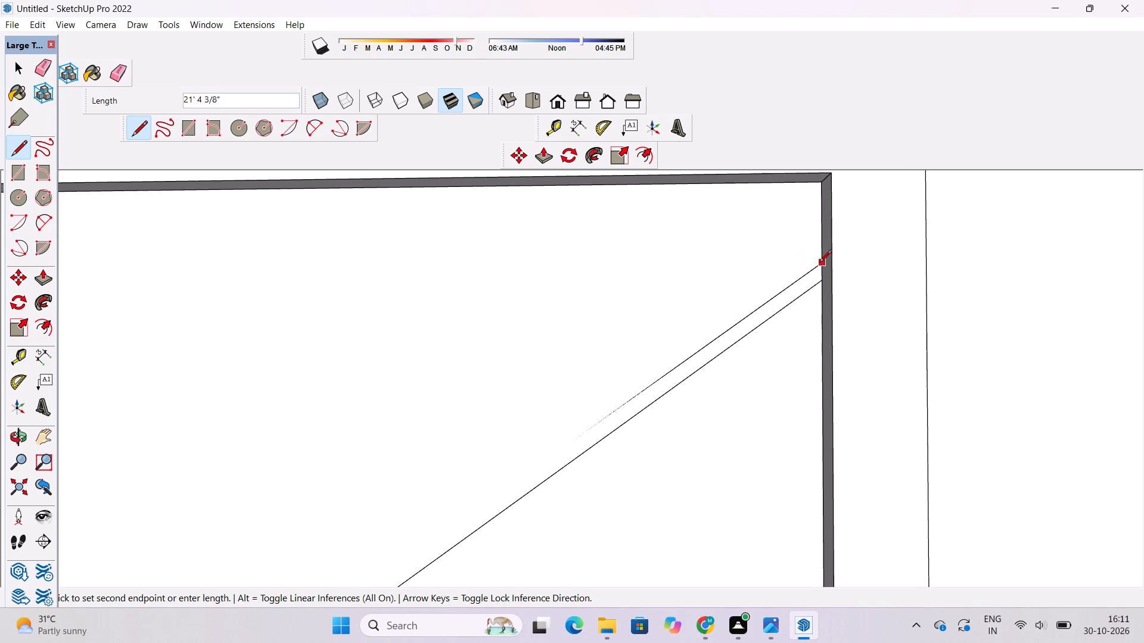
click(824, 261)
scroll(691, 281, down, 10)
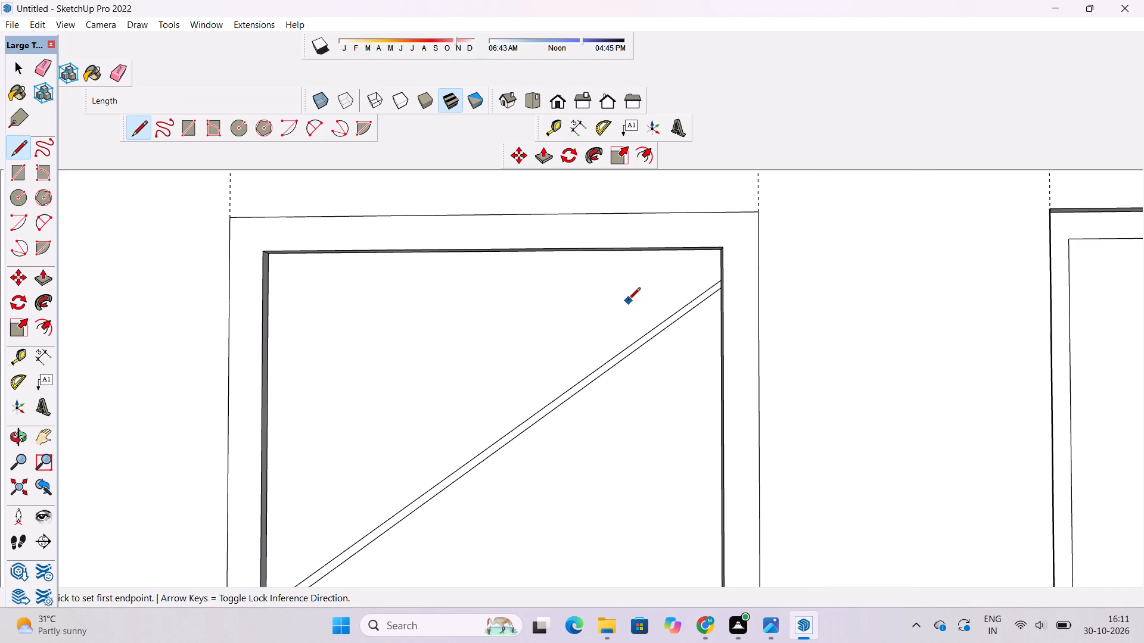
scroll(628, 301, down, 2)
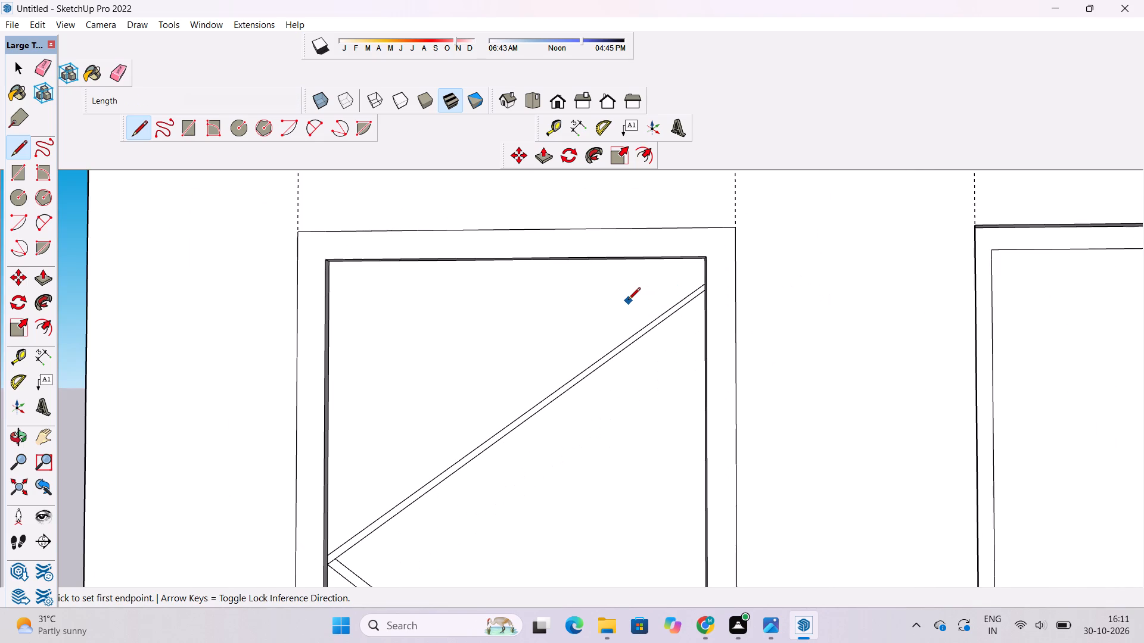
scroll(628, 301, down, 2)
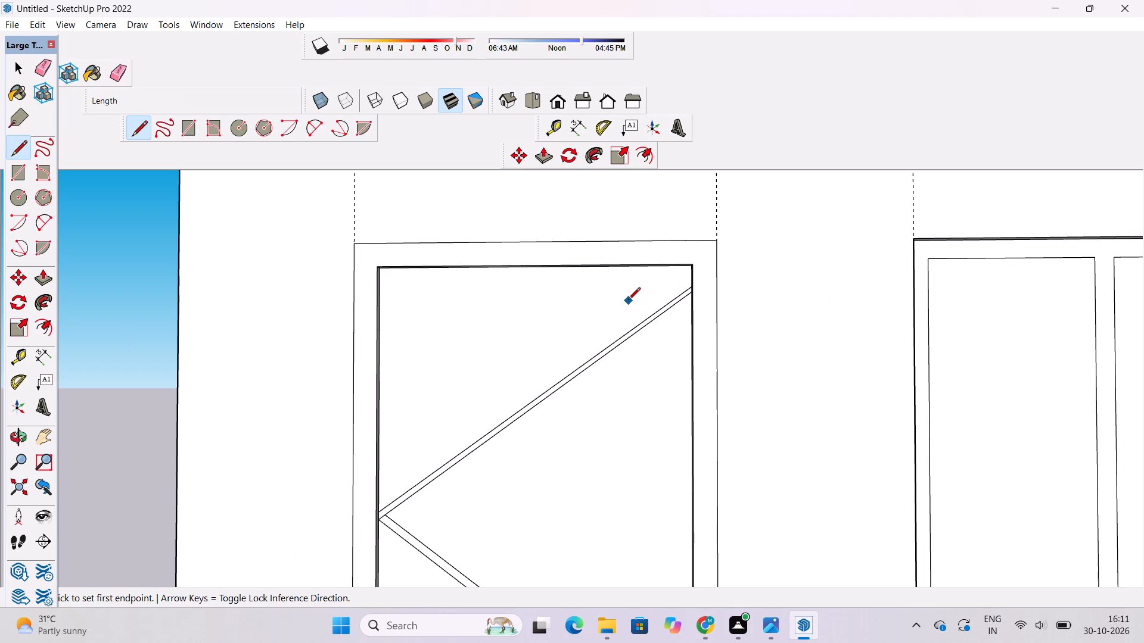
scroll(628, 301, down, 3)
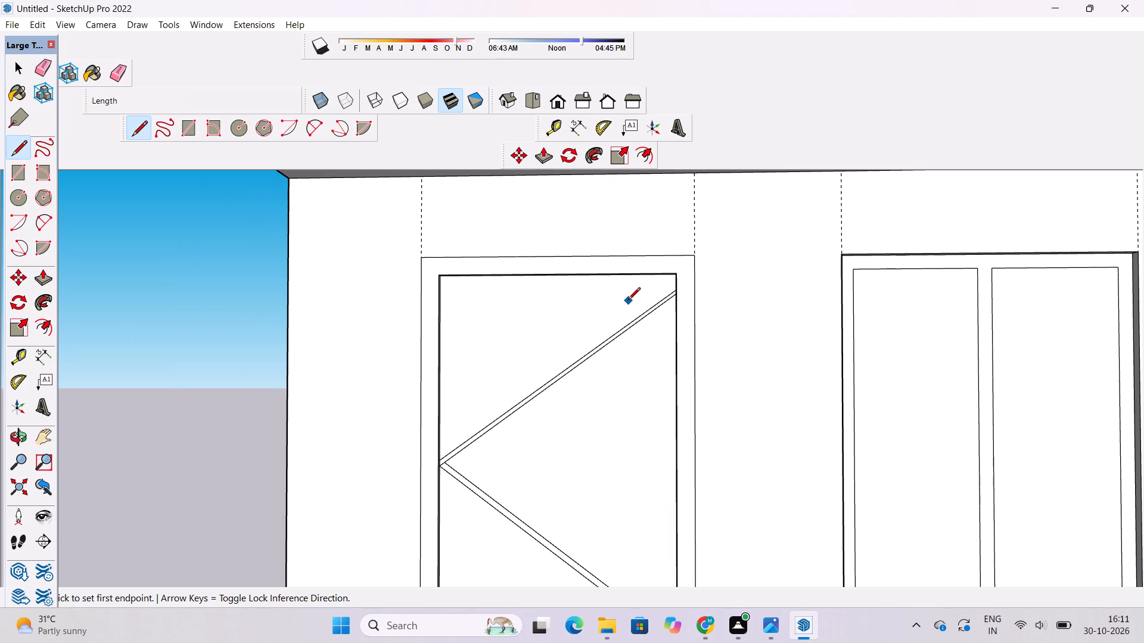
Examine the door's two diagonal bands against the band pattern on the door one floor below.
key(space)
text(o)
shift+drag(596, 395, 593, 339)
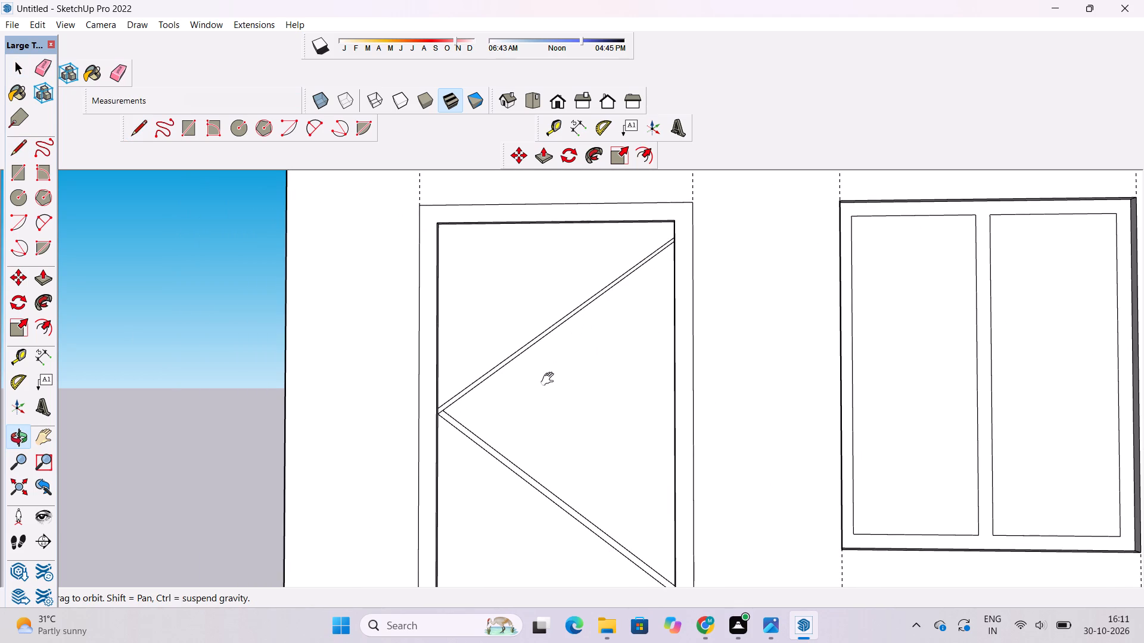
shift+scroll(550, 379, up, 2)
shift+drag(547, 382, 542, 341)
shift+scroll(542, 337, down, 4)
drag(550, 360, 554, 374)
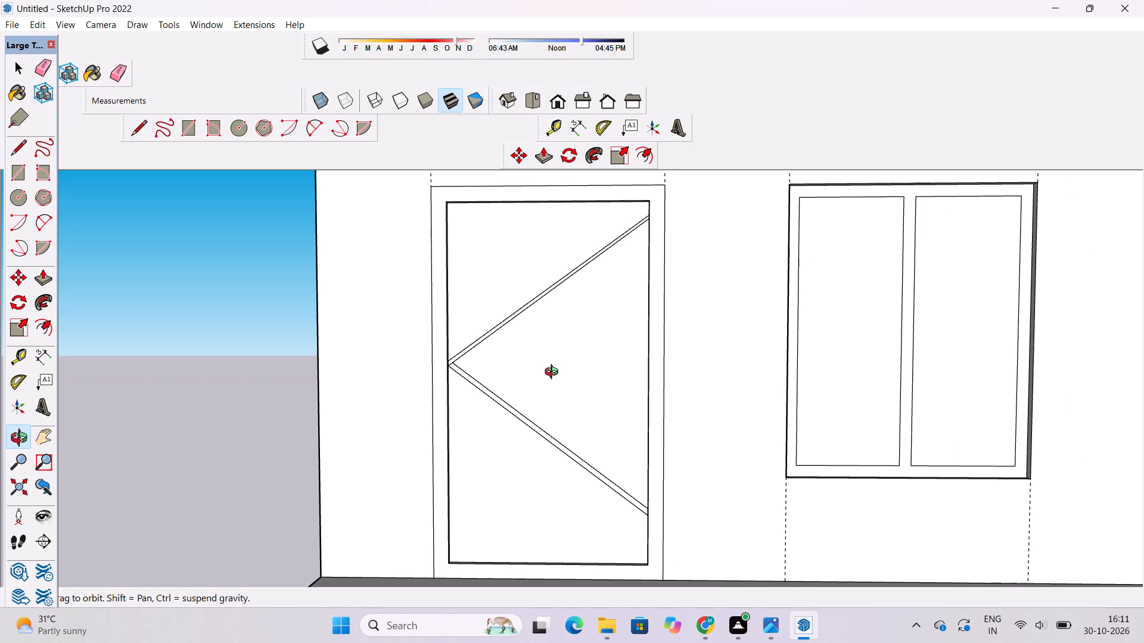
scroll(554, 373, up, 2)
scroll(554, 373, down, 3)
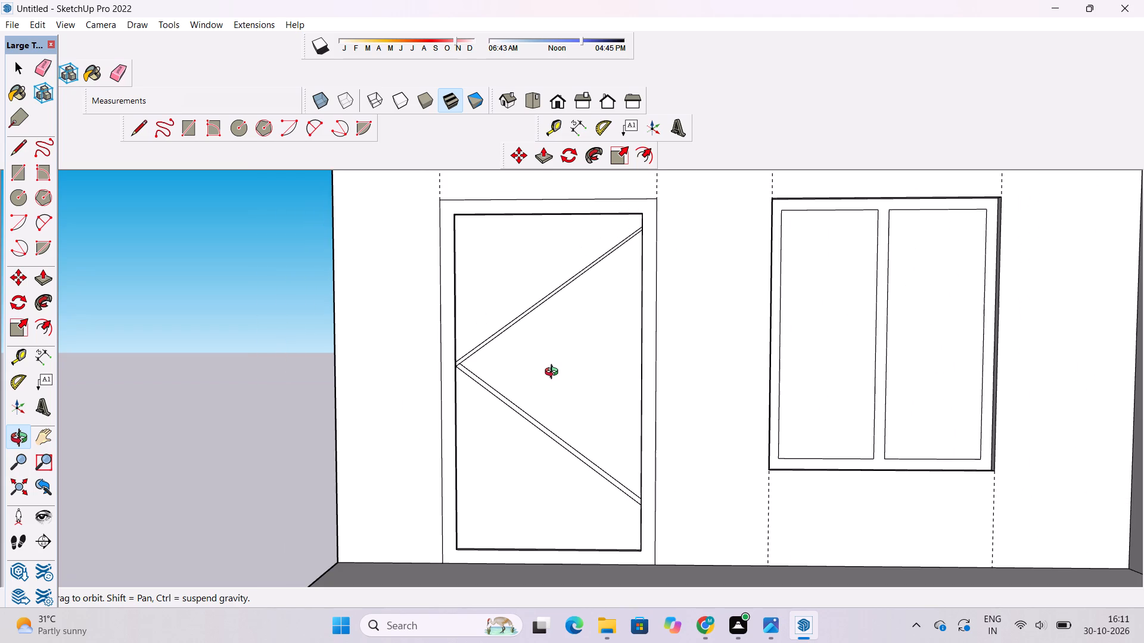
scroll(554, 373, up, 1)
scroll(419, 361, down, 4)
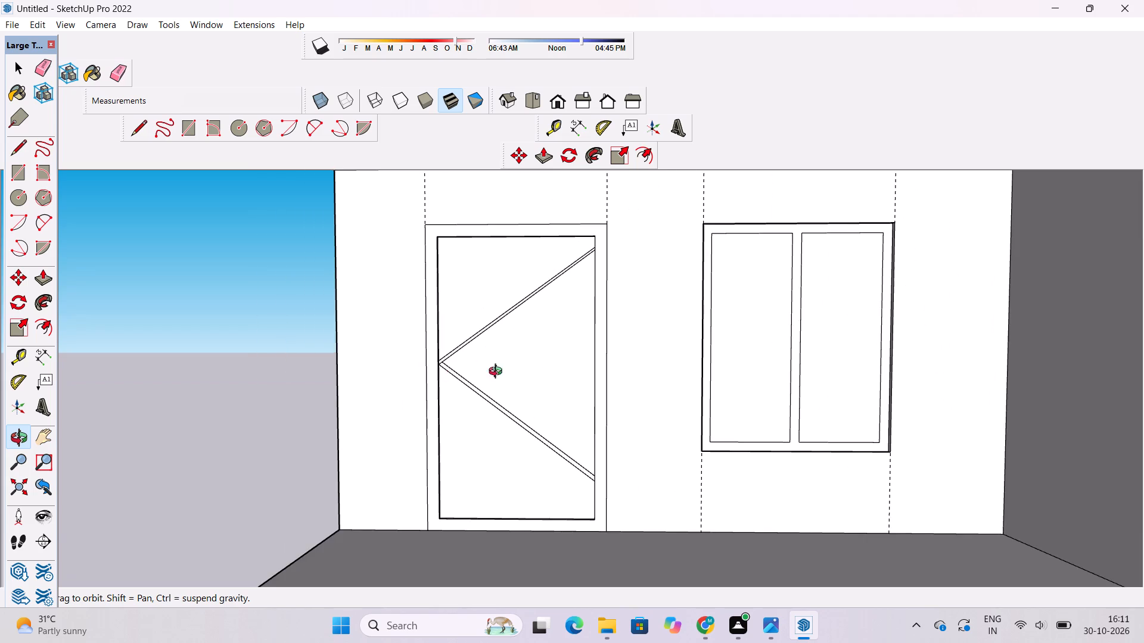
scroll(538, 369, down, 3)
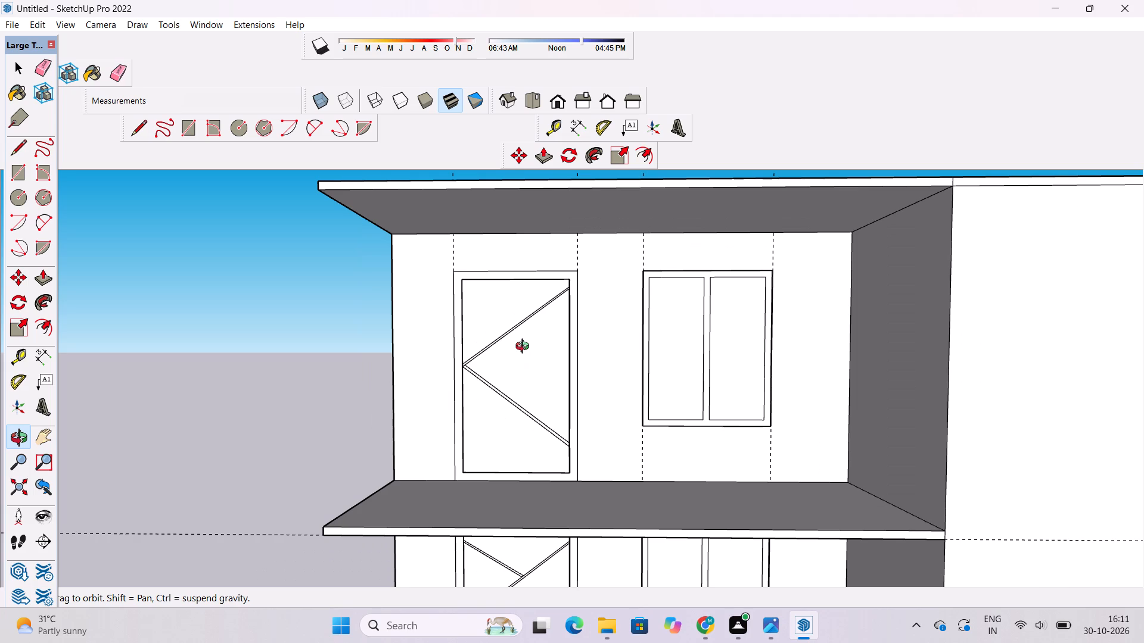
scroll(526, 349, down, 3)
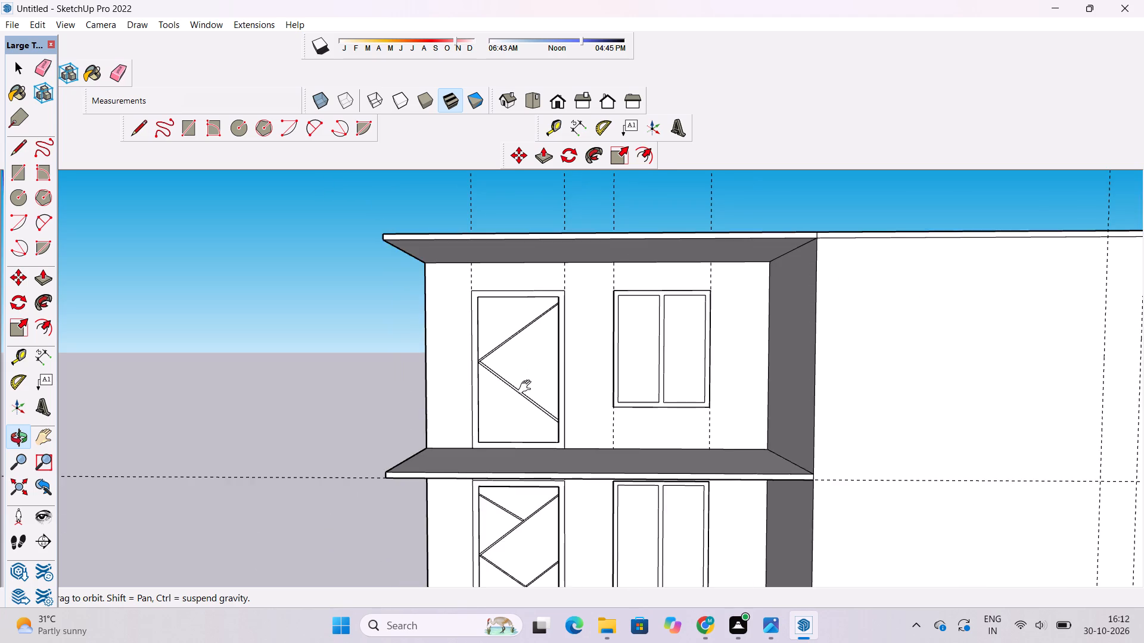
shift+drag(527, 387, 527, 308)
scroll(525, 282, up, 4)
Draw a line about 9' long from the door's upper diagonal up to the inner side edge away from the window.
shift+drag(525, 282, 563, 401)
drag(562, 411, 517, 415)
scroll(524, 368, up, 3)
shift+drag(531, 376, 540, 395)
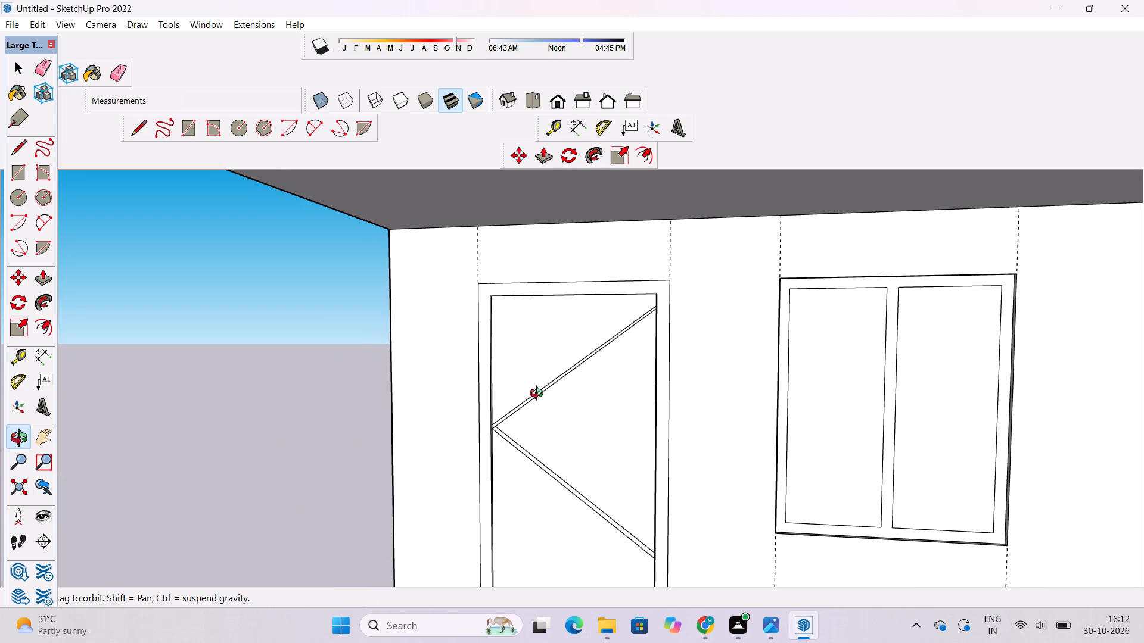
key(l)
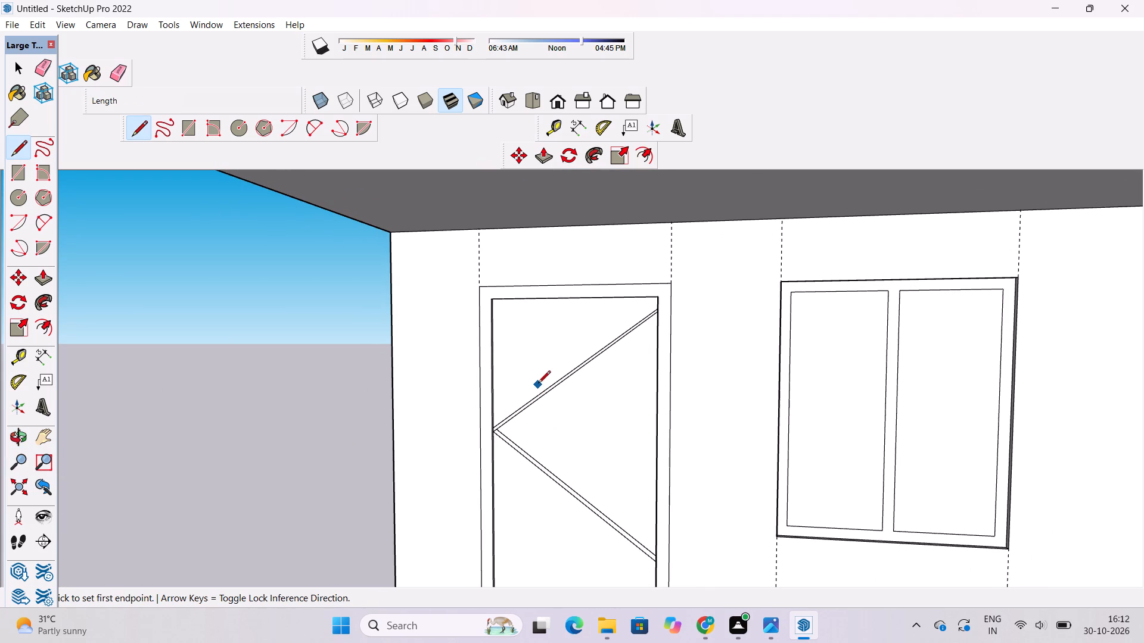
scroll(538, 384, up, 4)
scroll(483, 408, down, 2)
scroll(550, 379, up, 4)
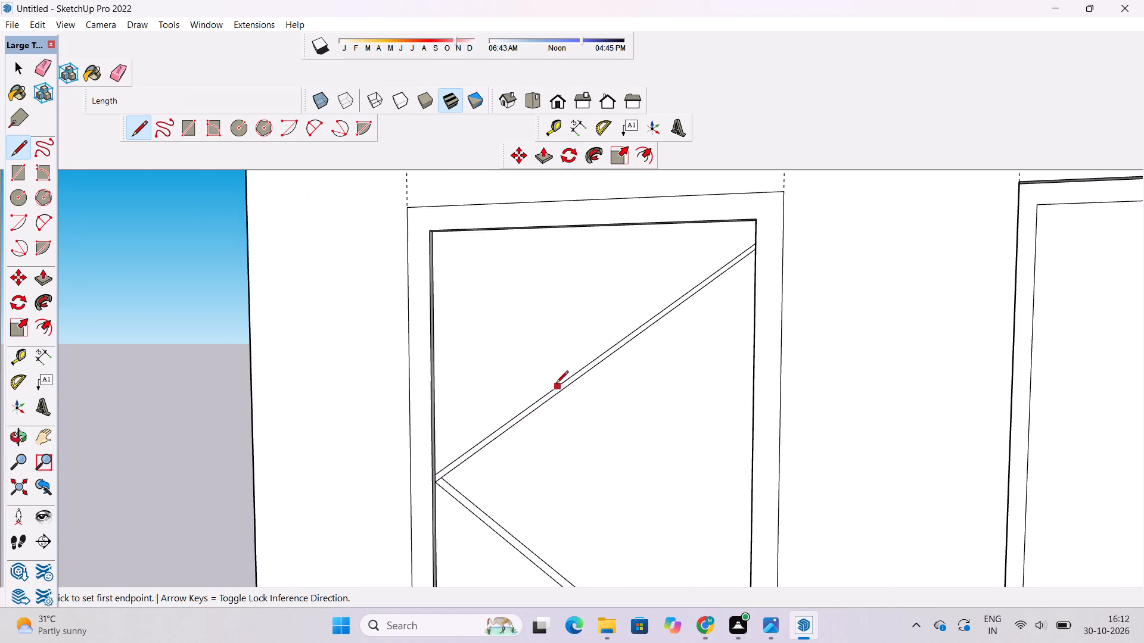
scroll(556, 385, up, 4)
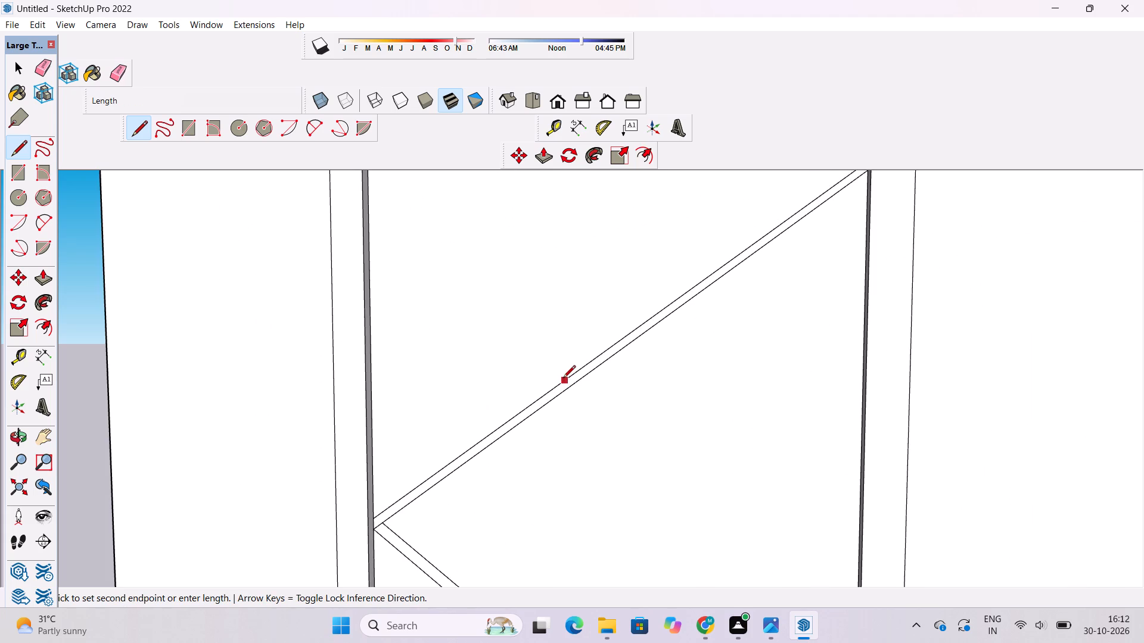
click(563, 379)
scroll(563, 379, down, 3)
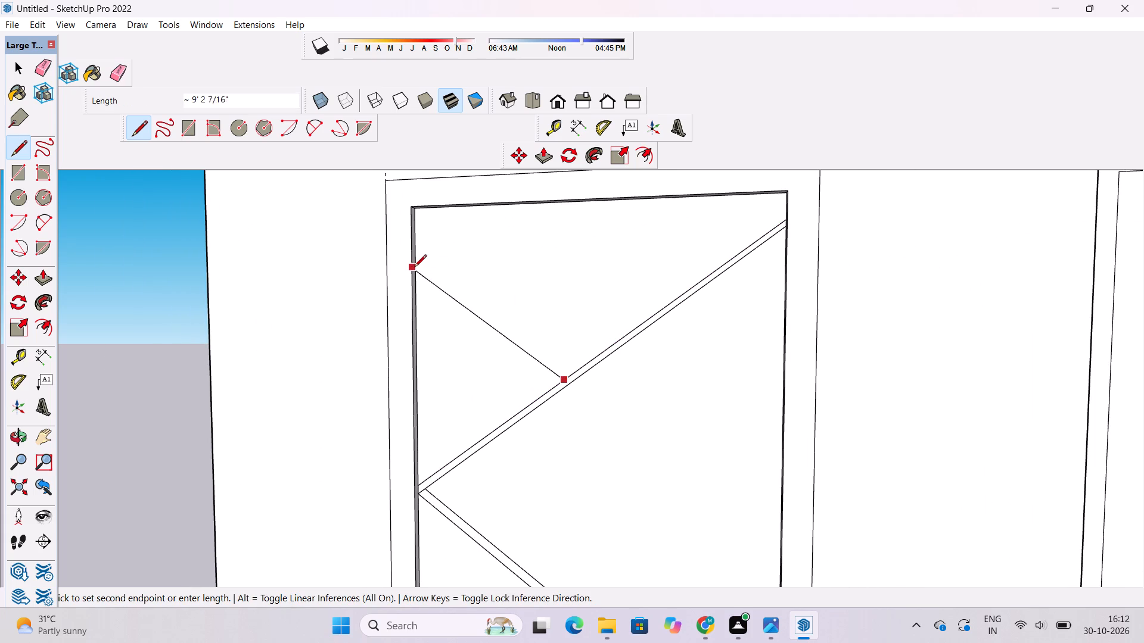
scroll(418, 276, up, 3)
click(418, 276)
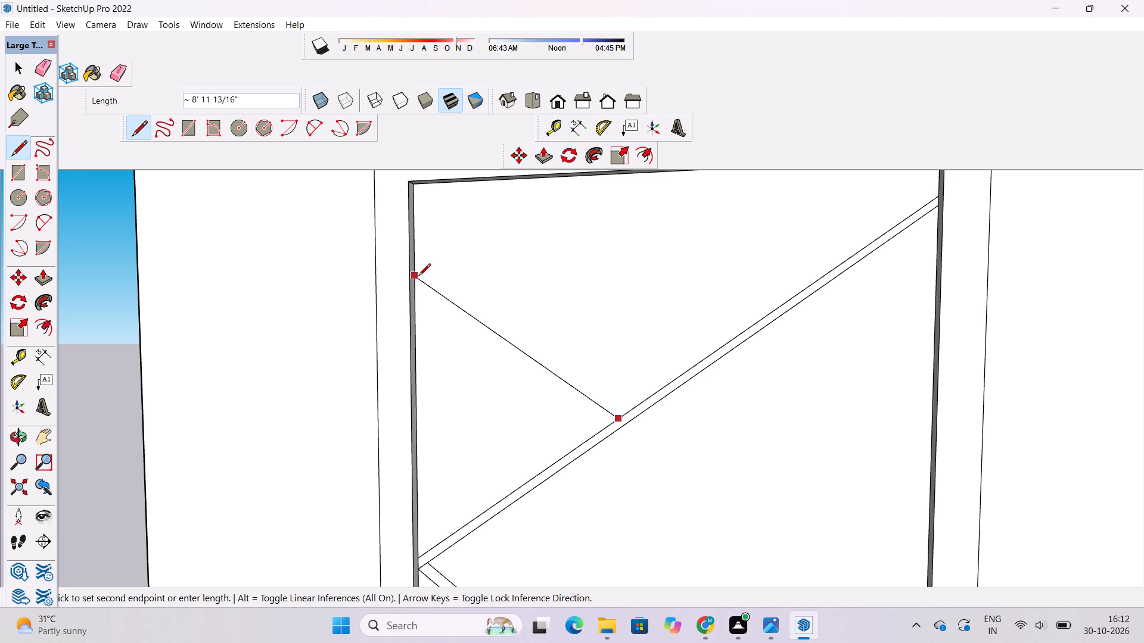
Draw a close line about 9' 2" long just above the new short diagonal, from the inner side edge to the upper diagonal.
scroll(427, 266, up, 4)
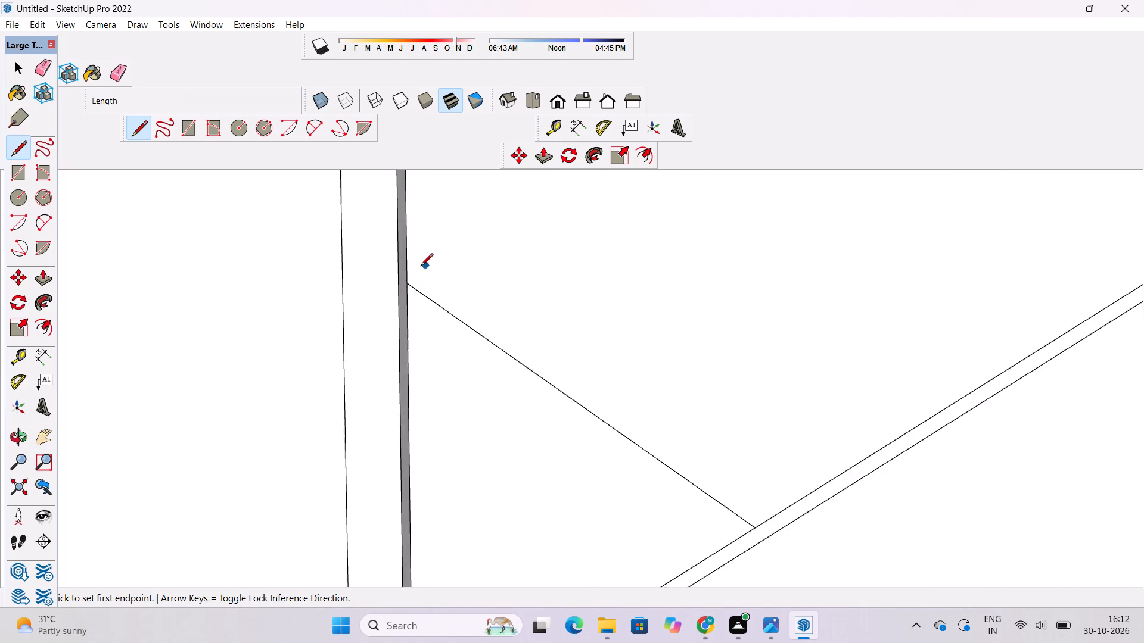
scroll(421, 267, up, 5)
click(409, 274)
scroll(409, 274, down, 5)
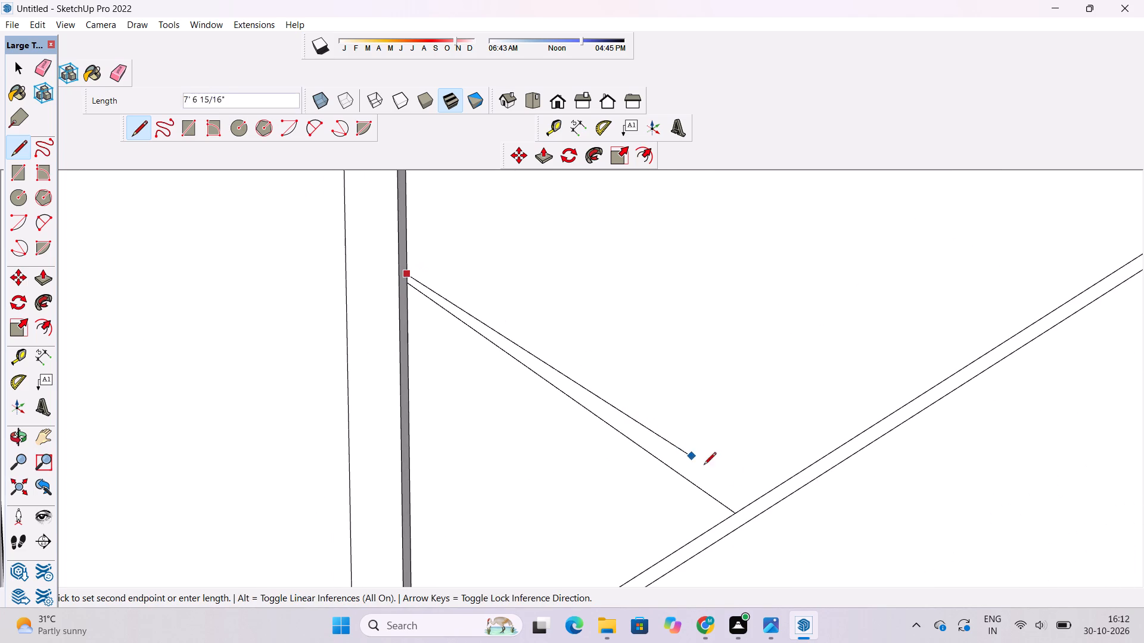
click(745, 506)
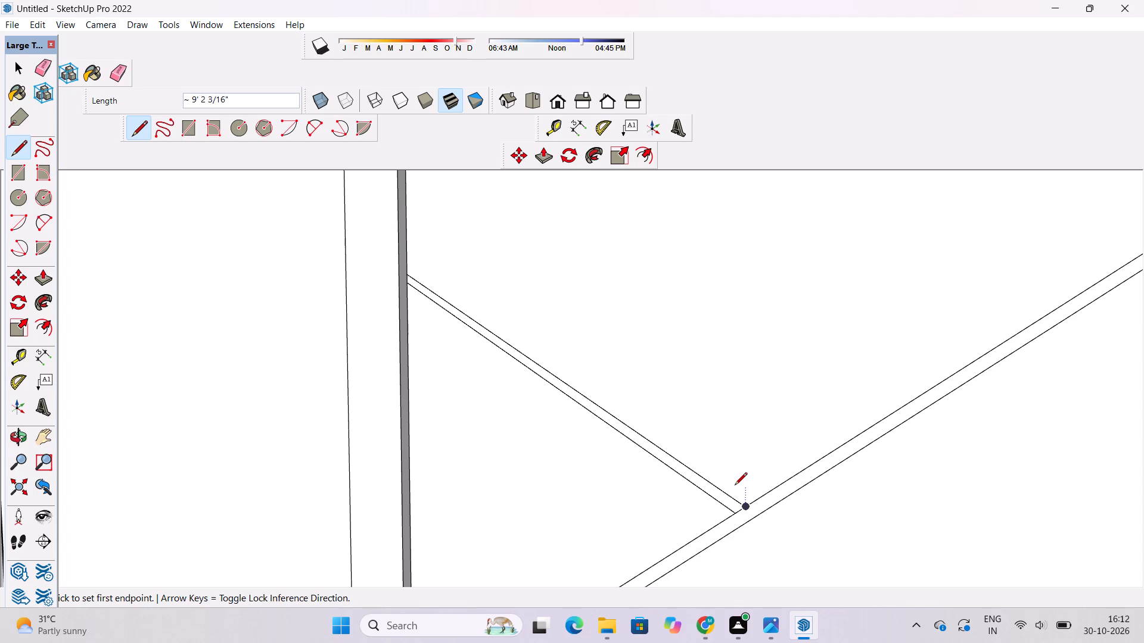
Examine the top-floor door's diagonal bands against the complete band pattern on the door one floor below.
scroll(710, 426, down, 16)
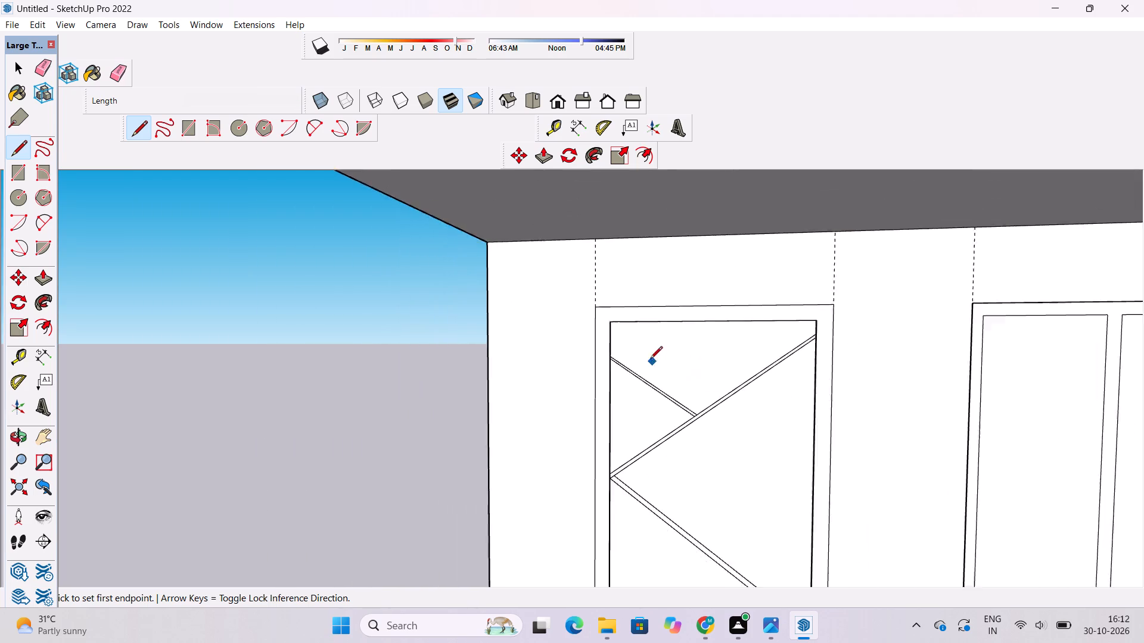
scroll(650, 360, down, 4)
scroll(647, 411, down, 4)
key(o)
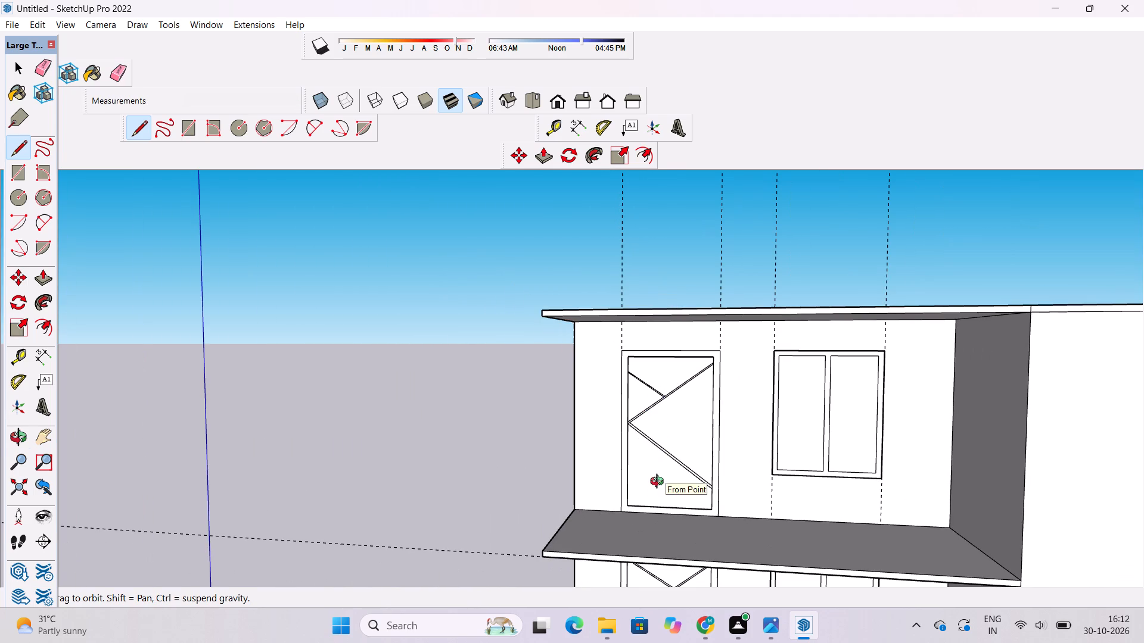
shift+drag(658, 514, 676, 467)
drag(677, 464, 698, 470)
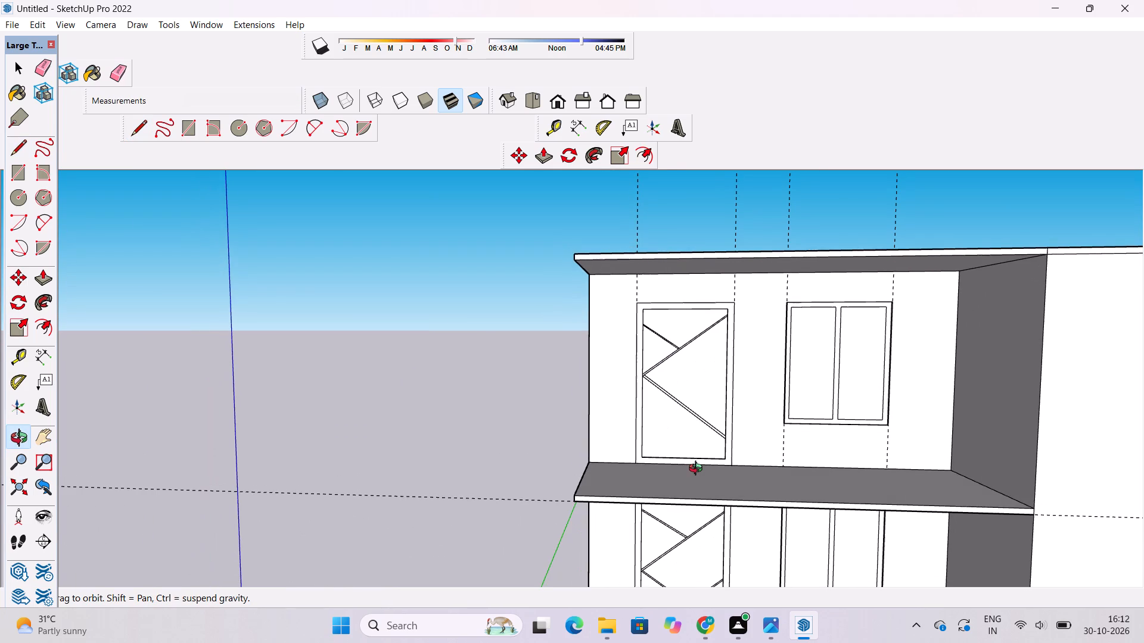
scroll(698, 470, down, 4)
scroll(698, 470, up, 4)
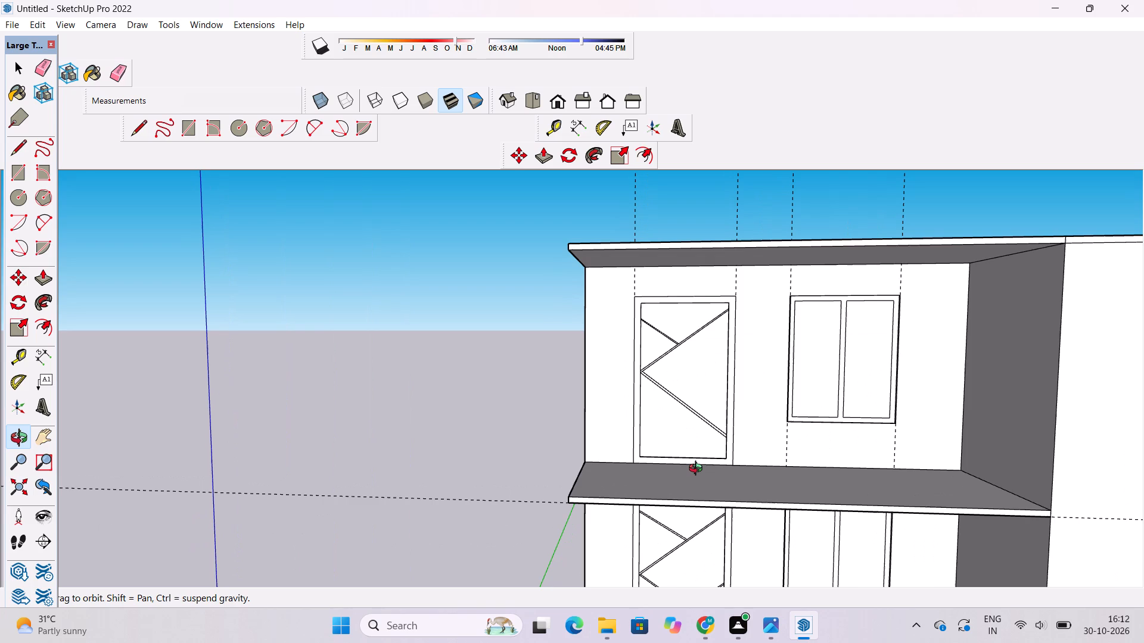
scroll(698, 470, down, 4)
scroll(698, 470, up, 5)
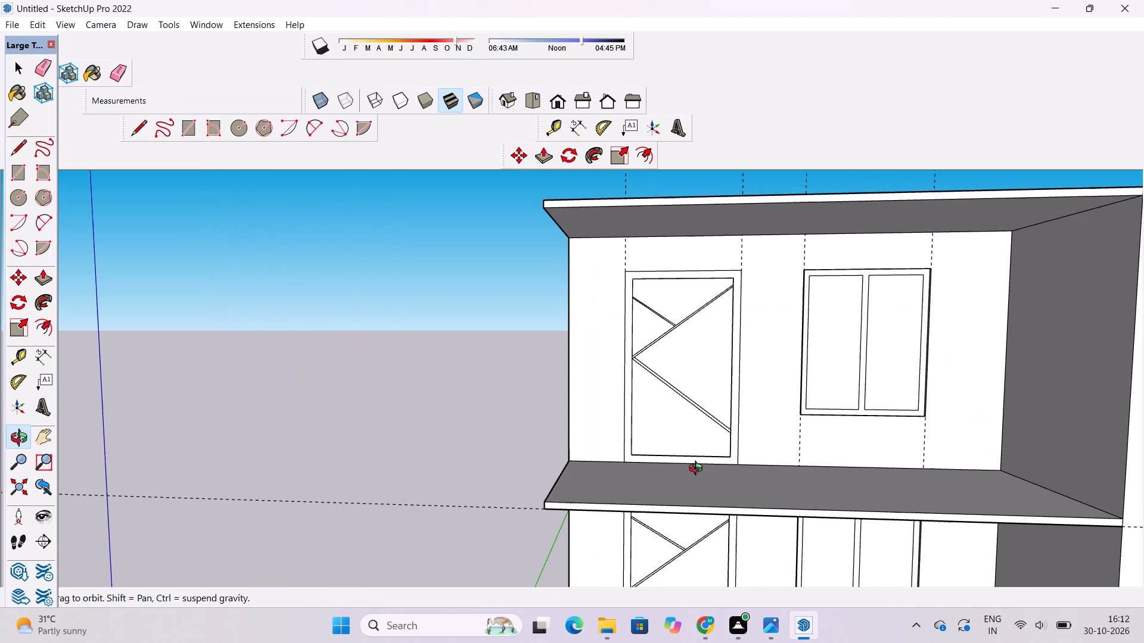
scroll(698, 470, down, 3)
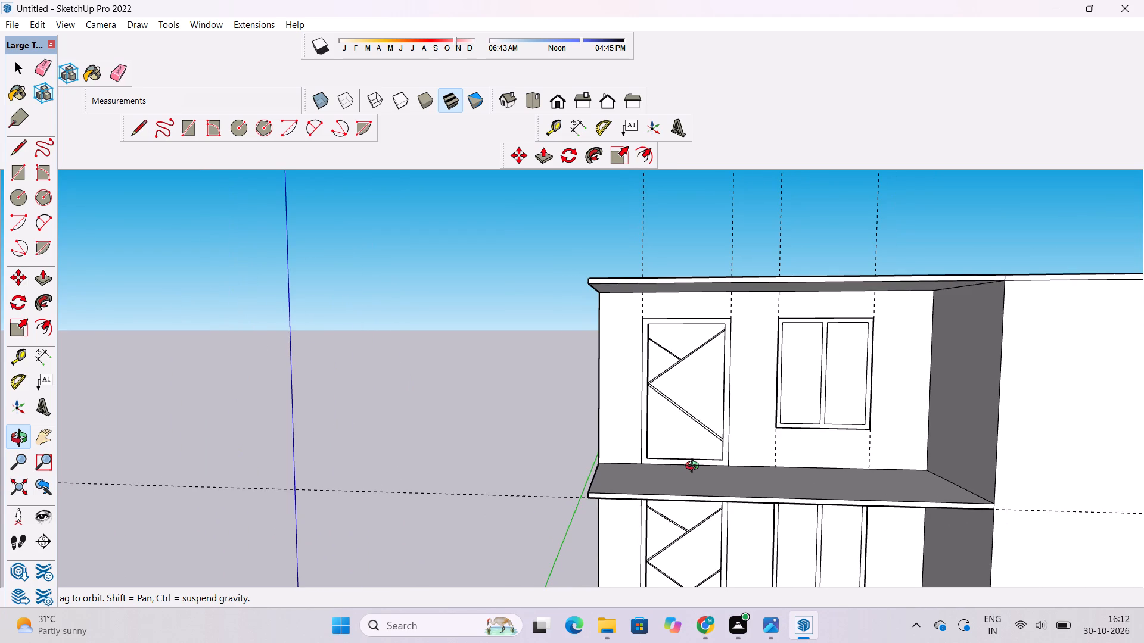
scroll(663, 460, down, 5)
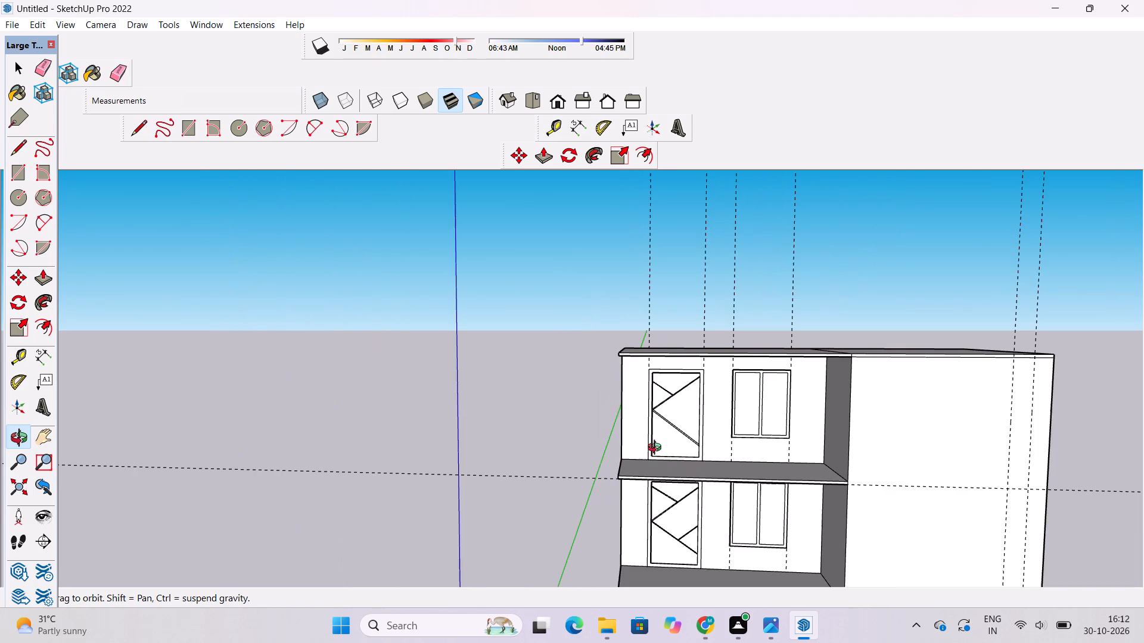
shift+drag(664, 504, 653, 446)
drag(653, 446, 667, 488)
scroll(661, 403, up, 4)
shift+drag(661, 403, 683, 460)
drag(685, 469, 673, 423)
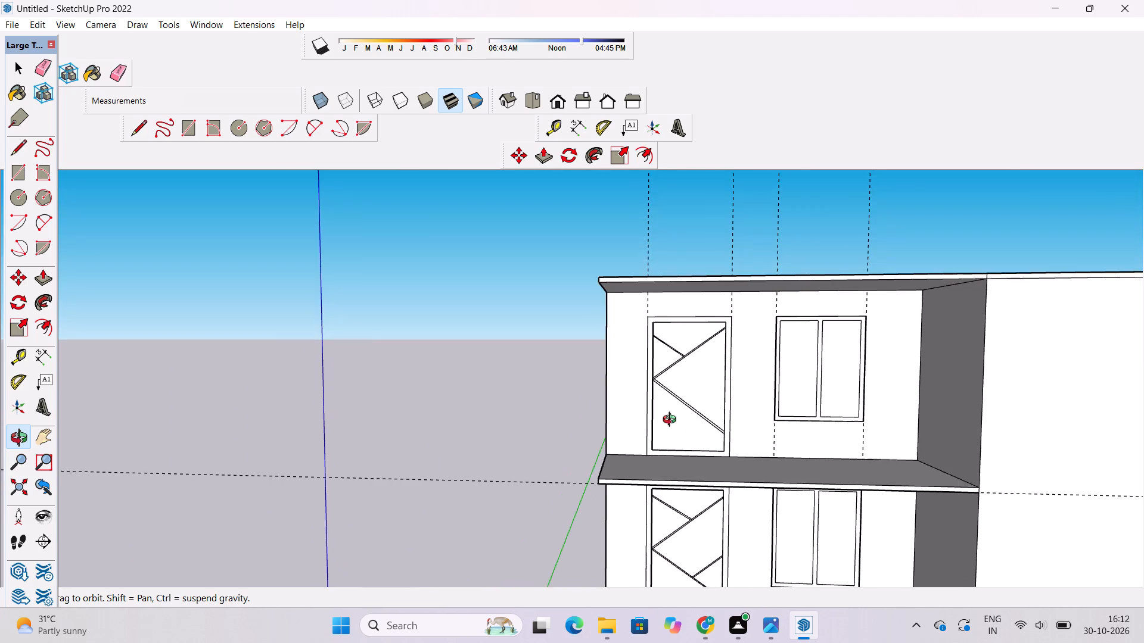
scroll(670, 420, down, 3)
scroll(681, 439, up, 2)
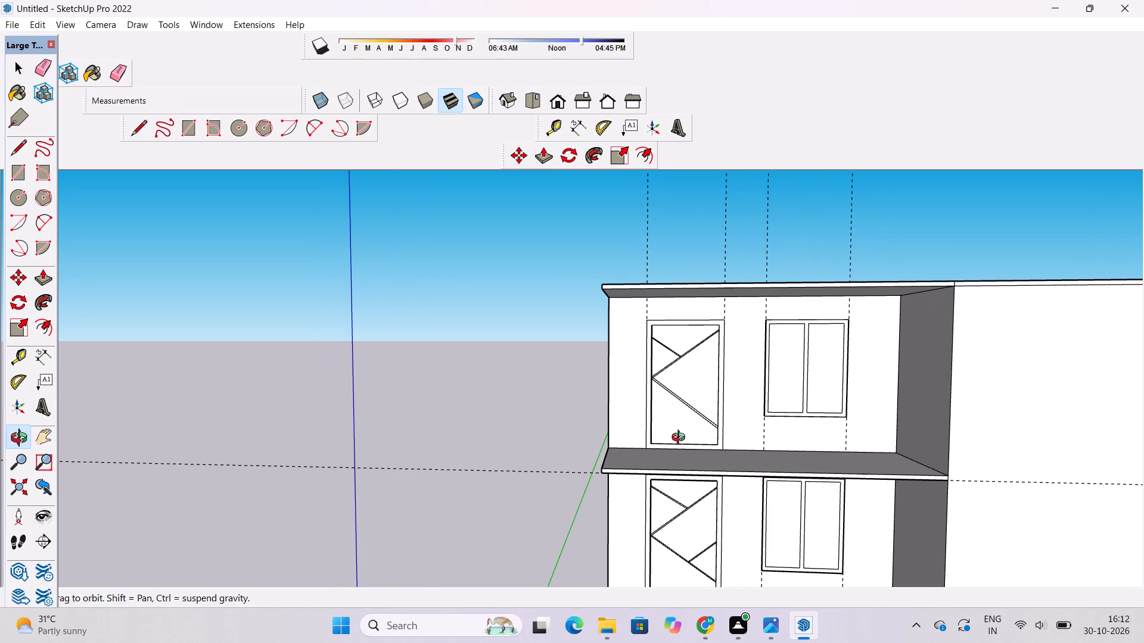
scroll(681, 439, up, 1)
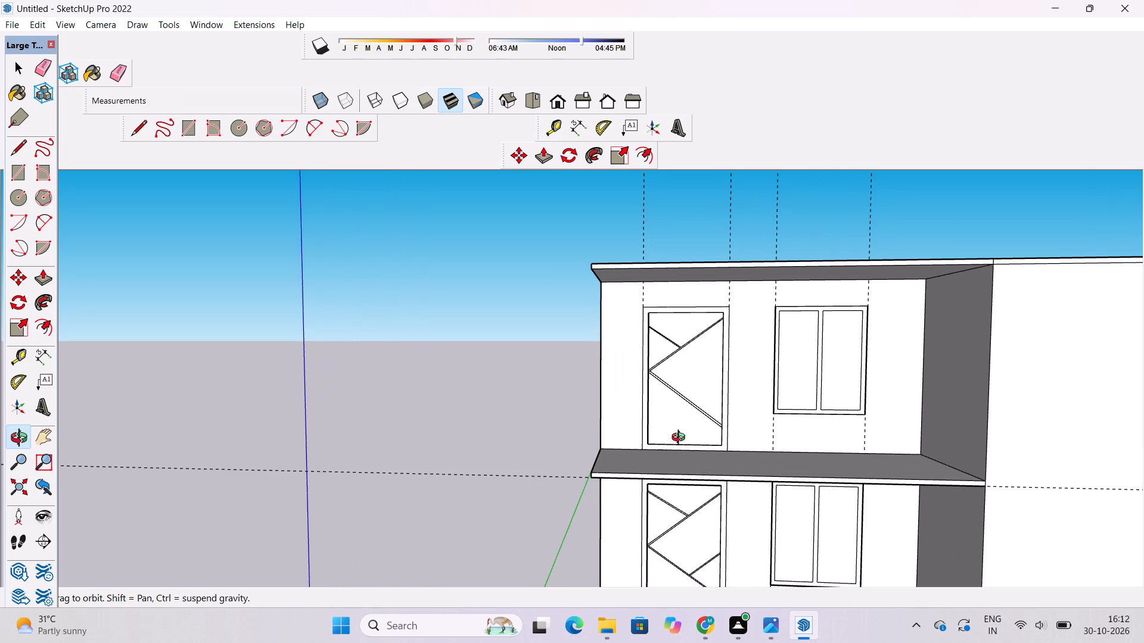
shift+drag(681, 439, 668, 408)
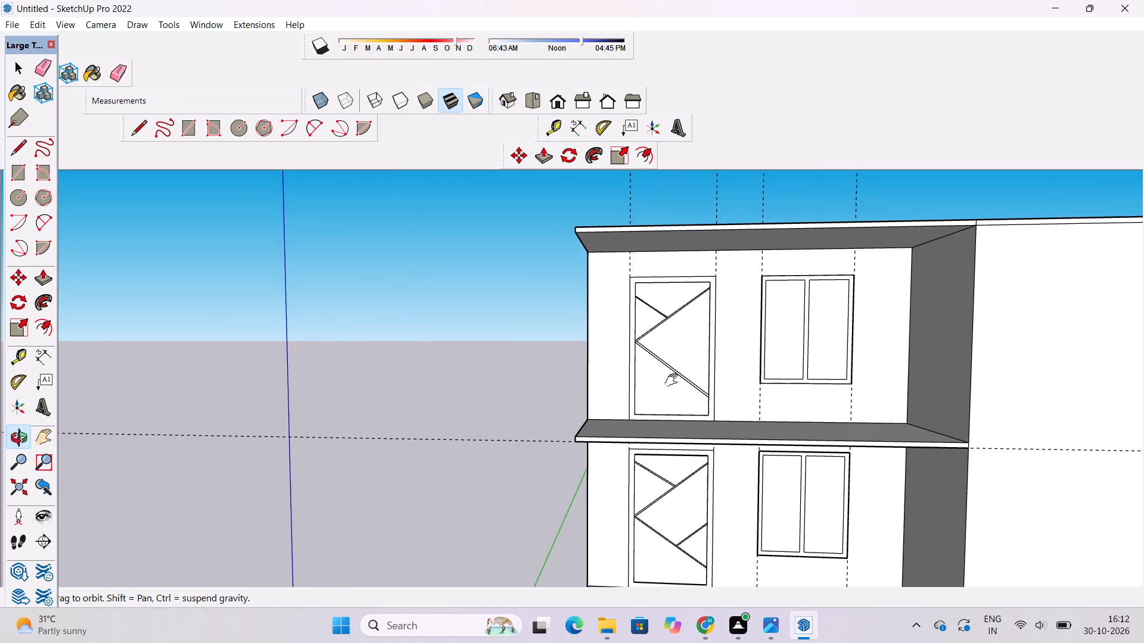
Draw a line about 10' 6" long from the door's lower diagonal, perpendicular to it, up to the window-side inner edge.
shift+scroll(677, 380, up, 4)
shift+drag(678, 381, 632, 394)
drag(632, 394, 643, 399)
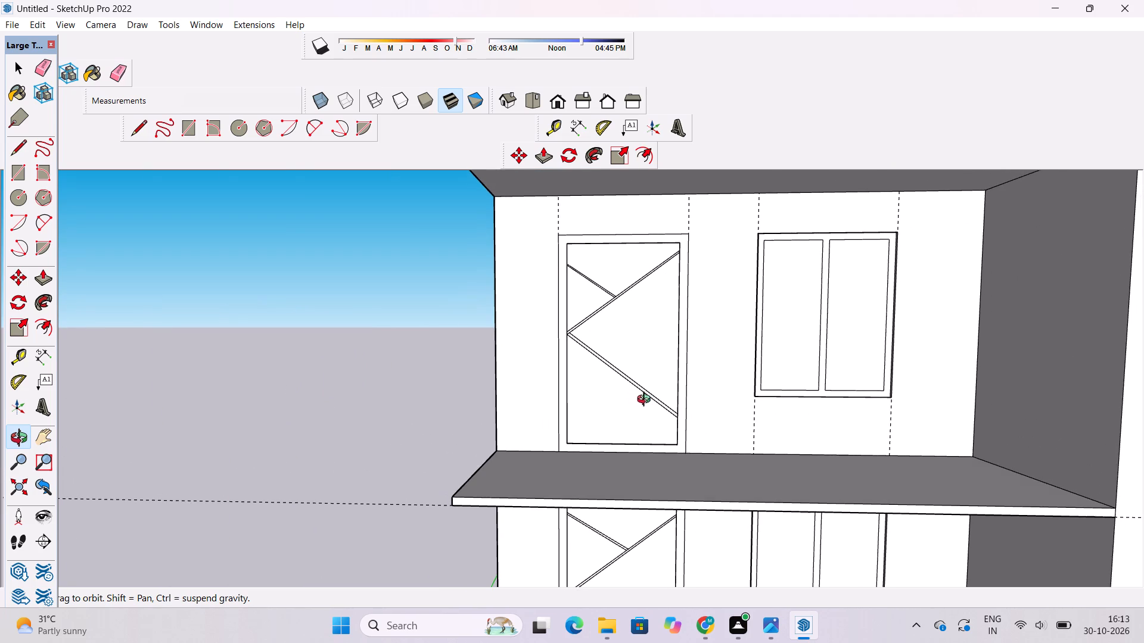
scroll(668, 399, up, 1)
shift+drag(669, 398, 655, 405)
drag(654, 405, 672, 412)
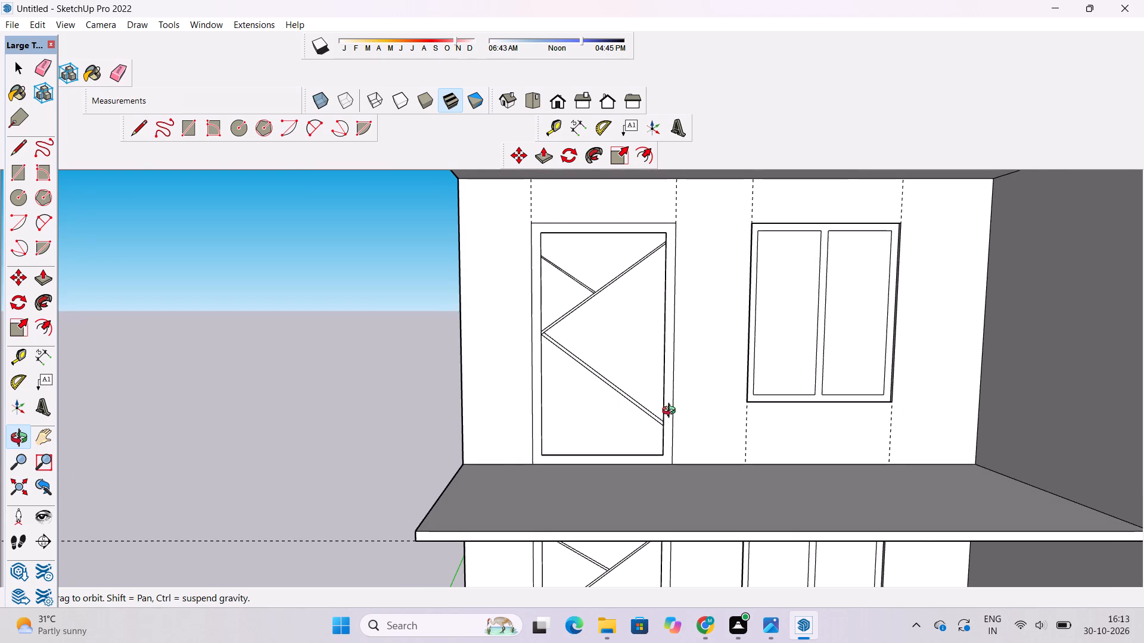
shift+scroll(660, 386, up, 3)
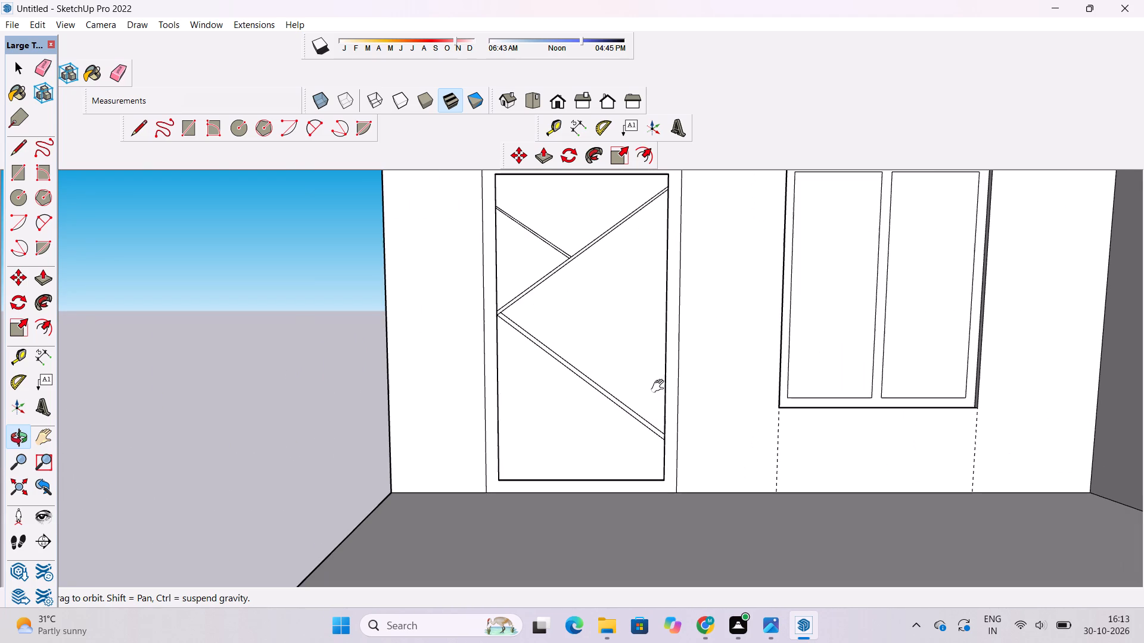
shift+drag(660, 381, 647, 389)
drag(647, 389, 664, 395)
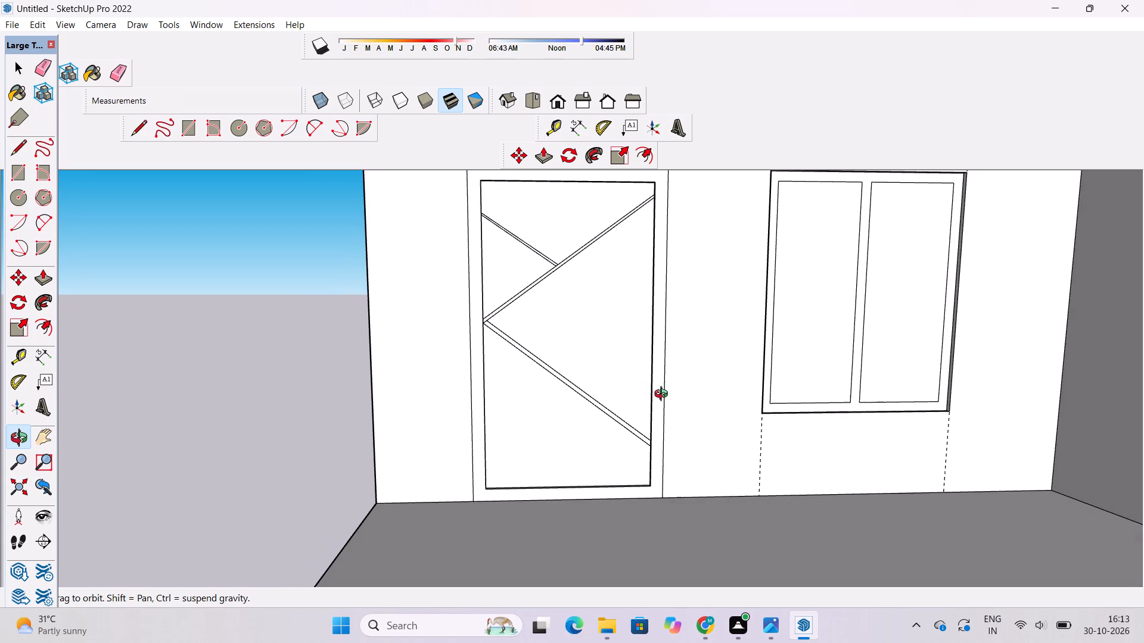
shift+drag(664, 395, 666, 415)
drag(666, 416, 670, 416)
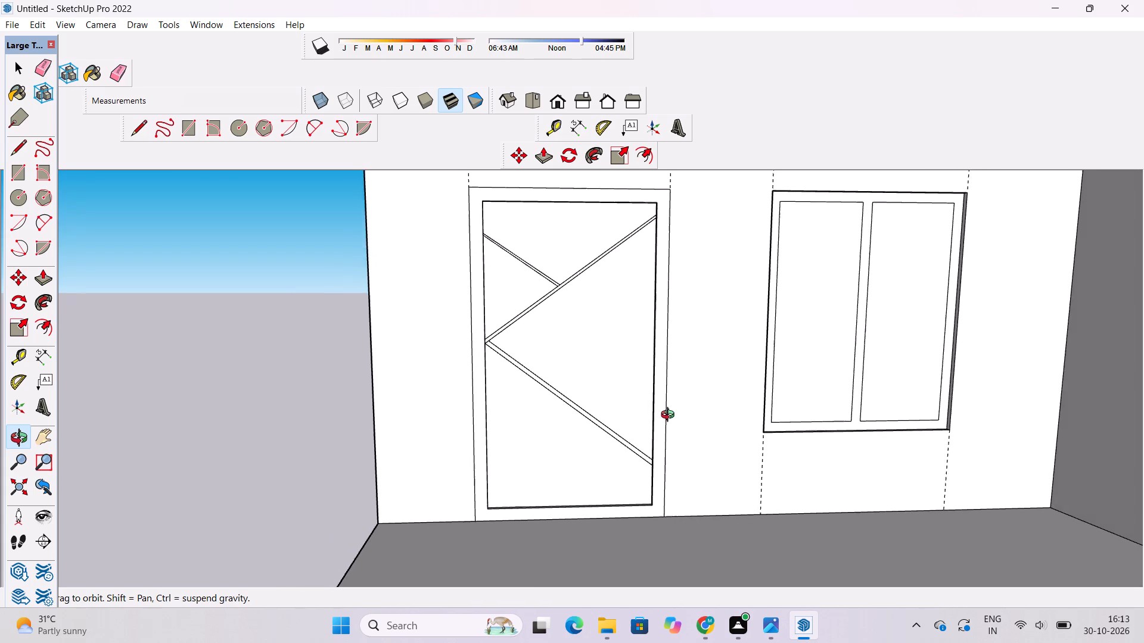
drag(670, 416, 688, 401)
scroll(686, 391, up, 1)
shift+drag(676, 389, 683, 410)
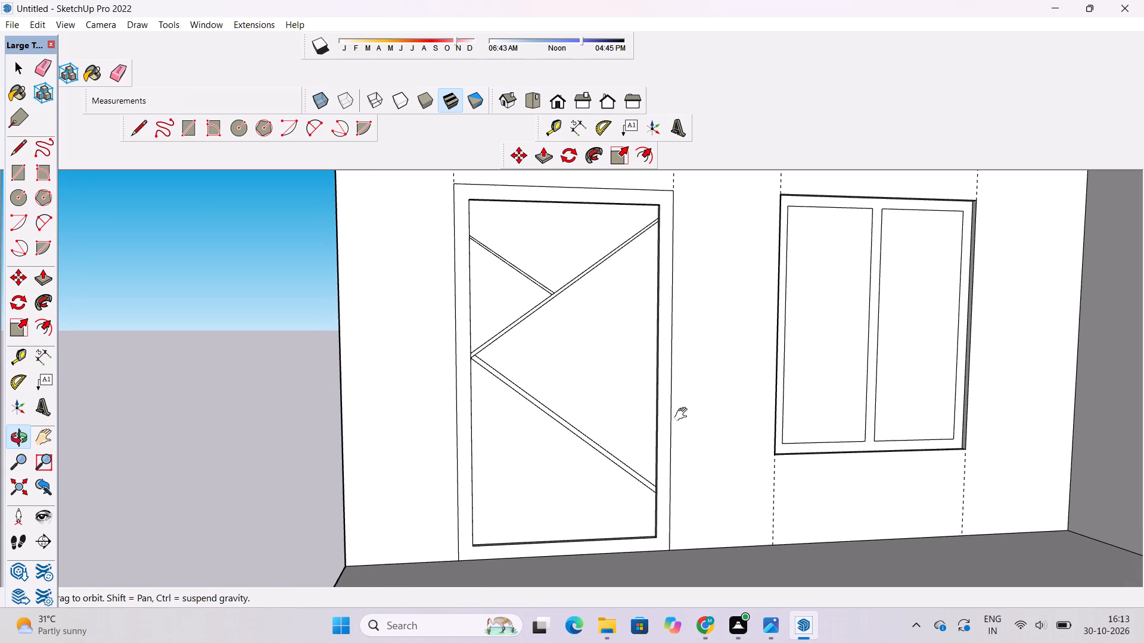
shift+scroll(660, 417, up, 2)
shift+drag(651, 412, 641, 419)
shift+click(639, 419)
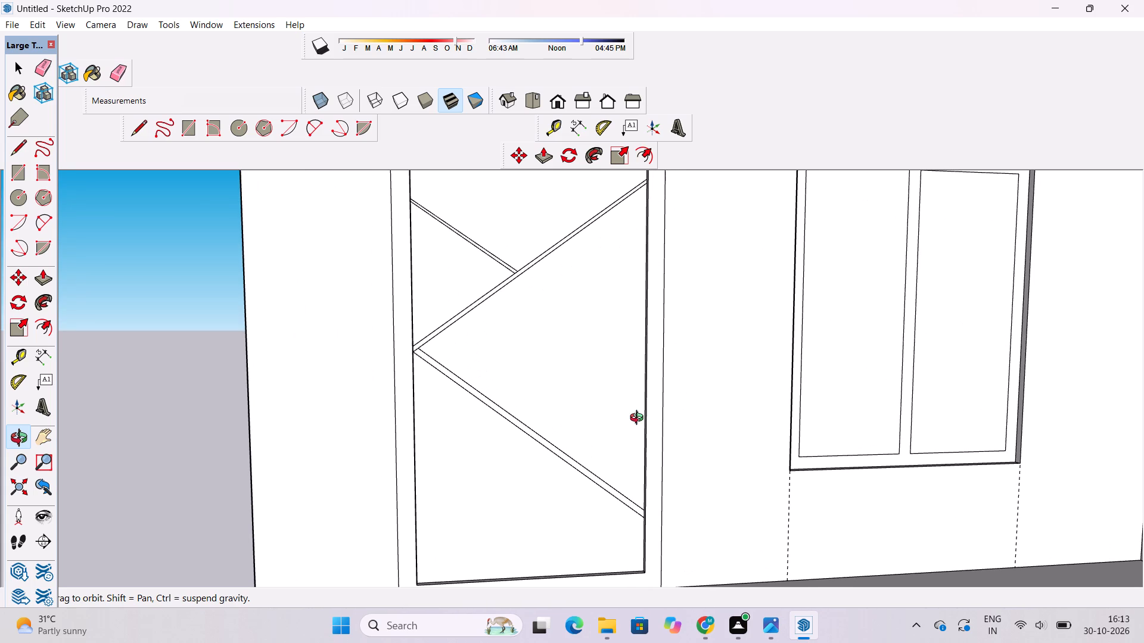
key(l)
scroll(640, 419, down, 3)
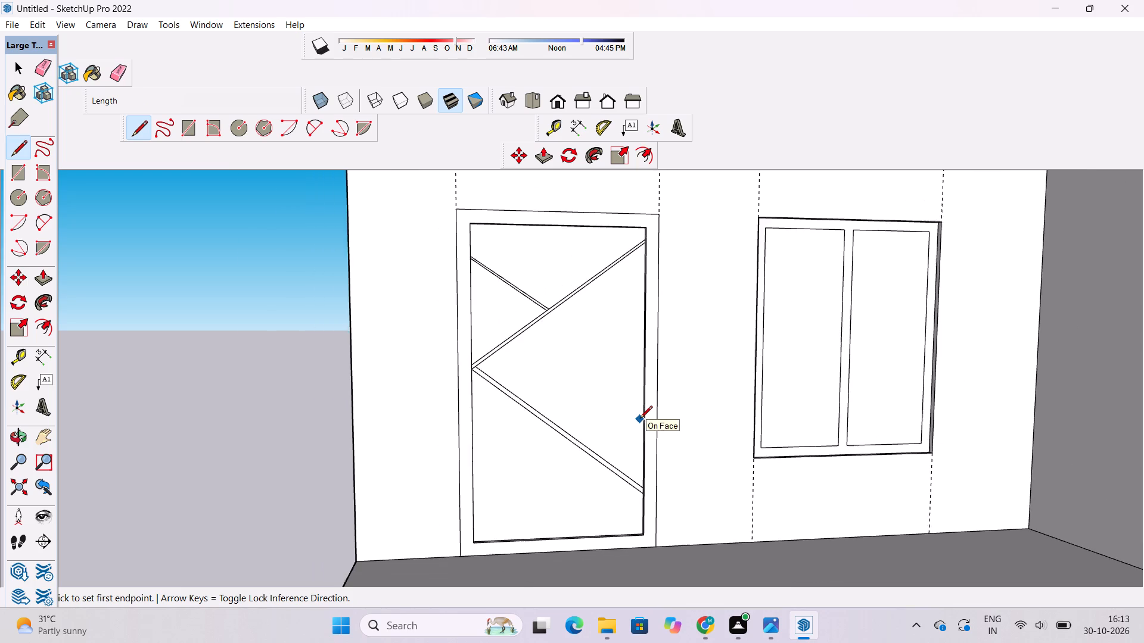
scroll(640, 419, down, 2)
scroll(598, 417, up, 2)
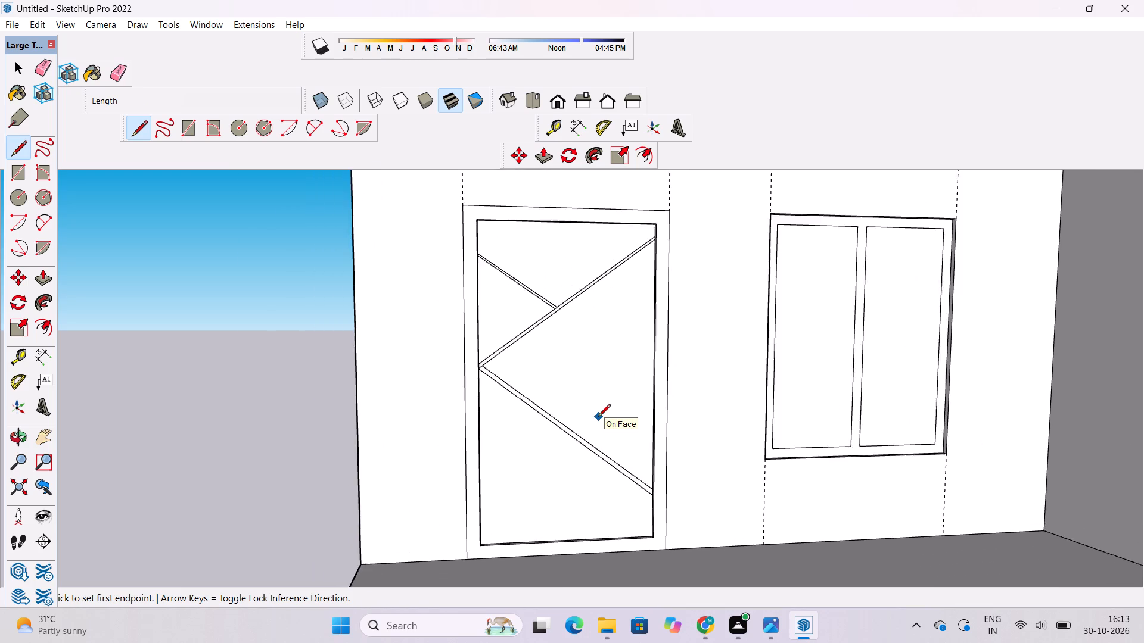
scroll(598, 417, up, 5)
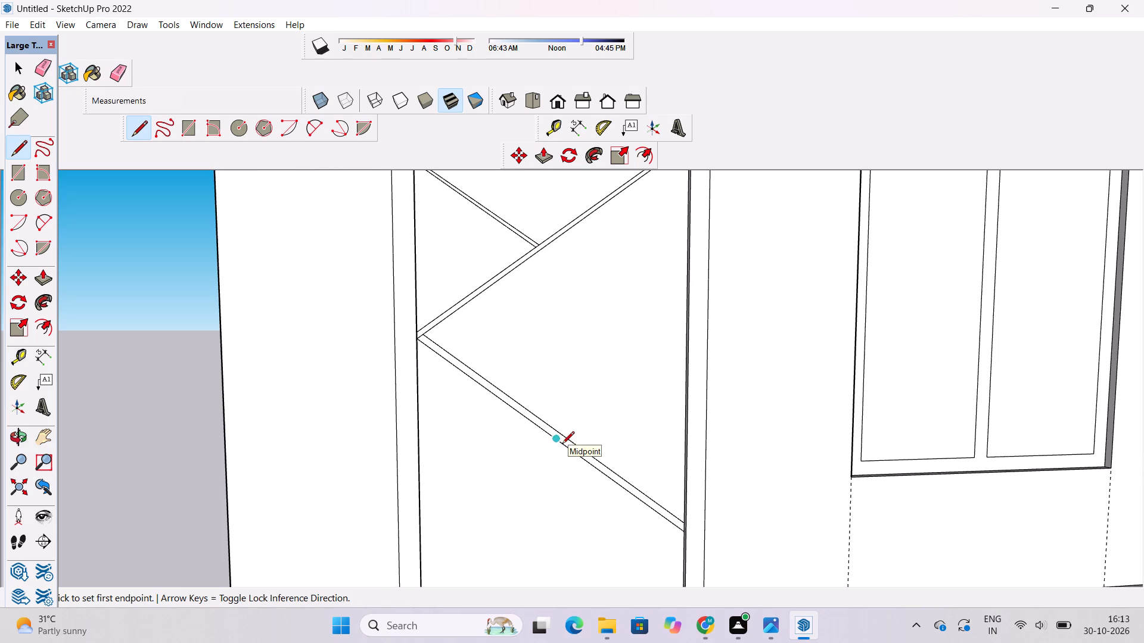
scroll(562, 445, up, 2)
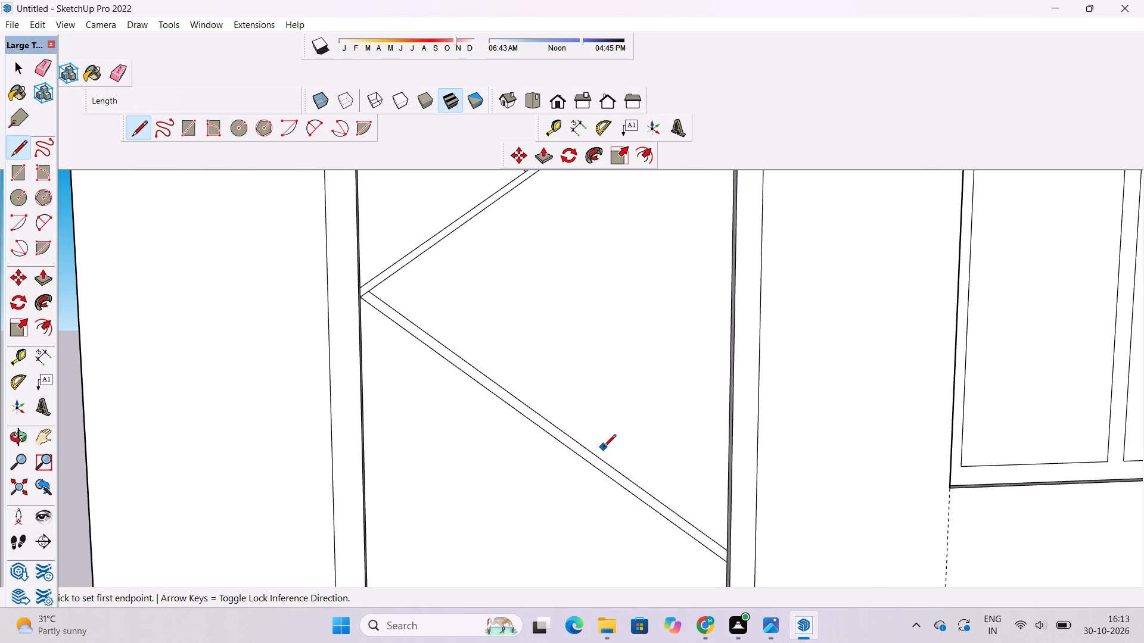
click(605, 458)
scroll(605, 458, down, 4)
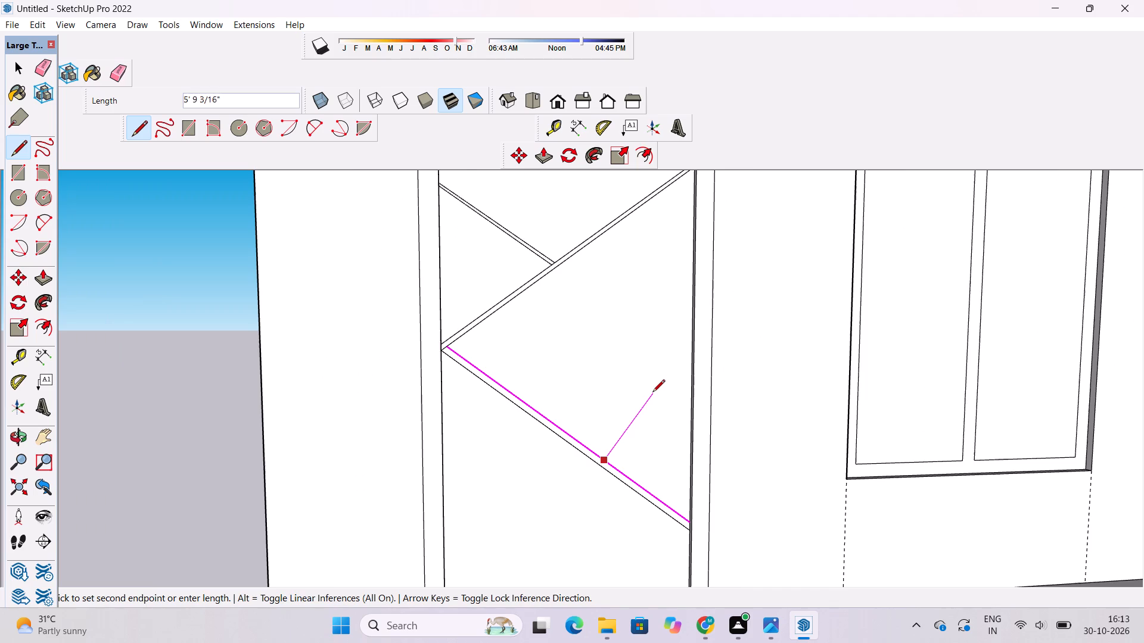
scroll(652, 393, up, 4)
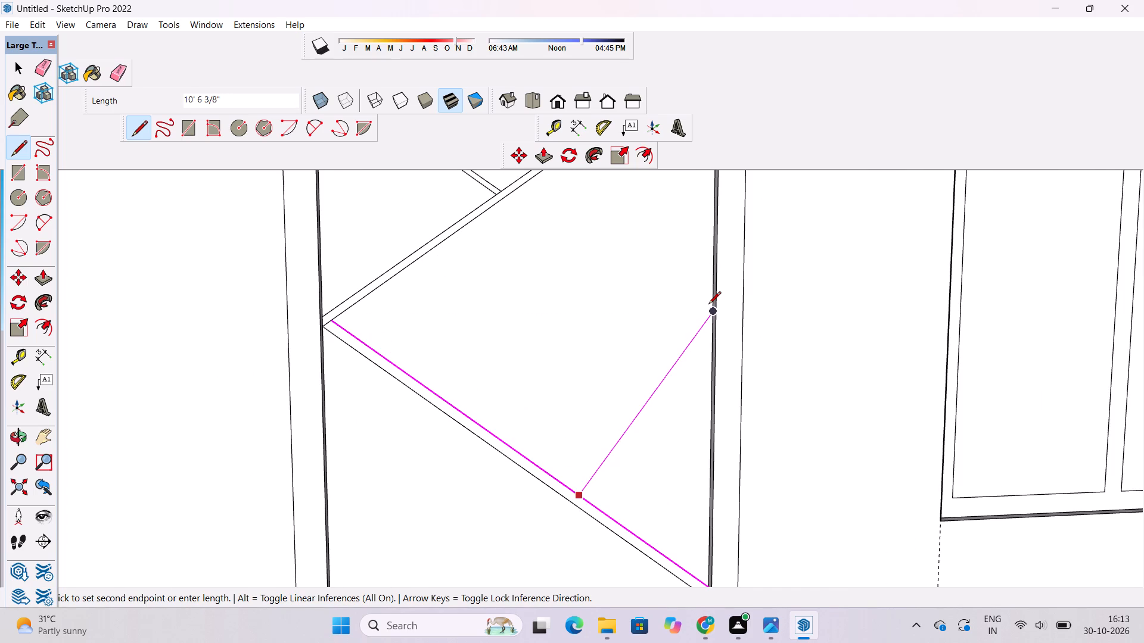
click(708, 305)
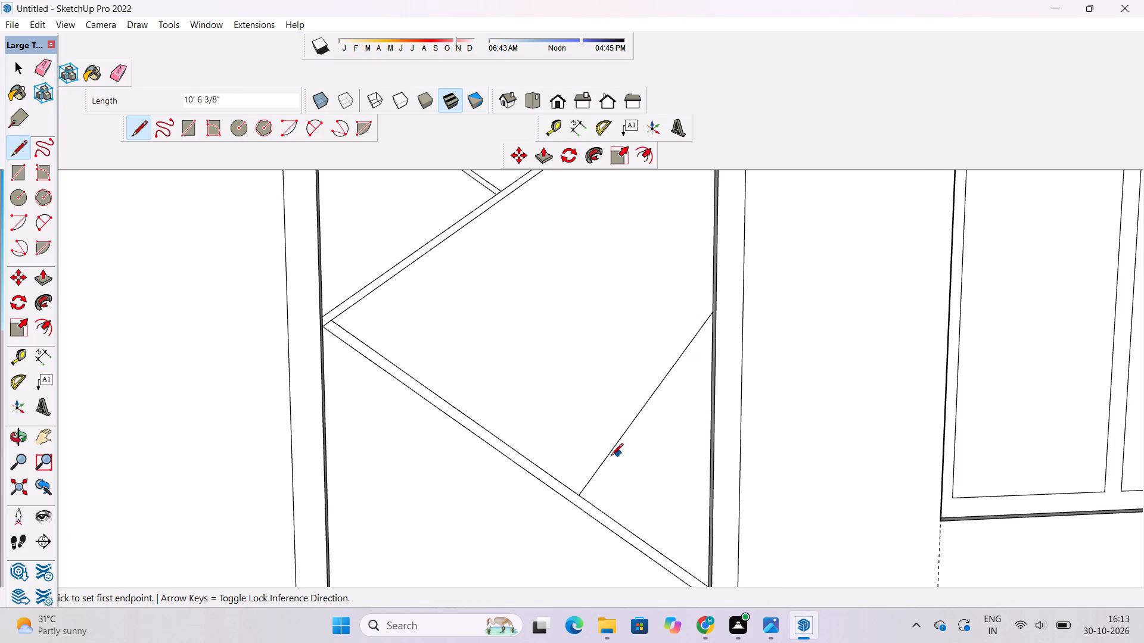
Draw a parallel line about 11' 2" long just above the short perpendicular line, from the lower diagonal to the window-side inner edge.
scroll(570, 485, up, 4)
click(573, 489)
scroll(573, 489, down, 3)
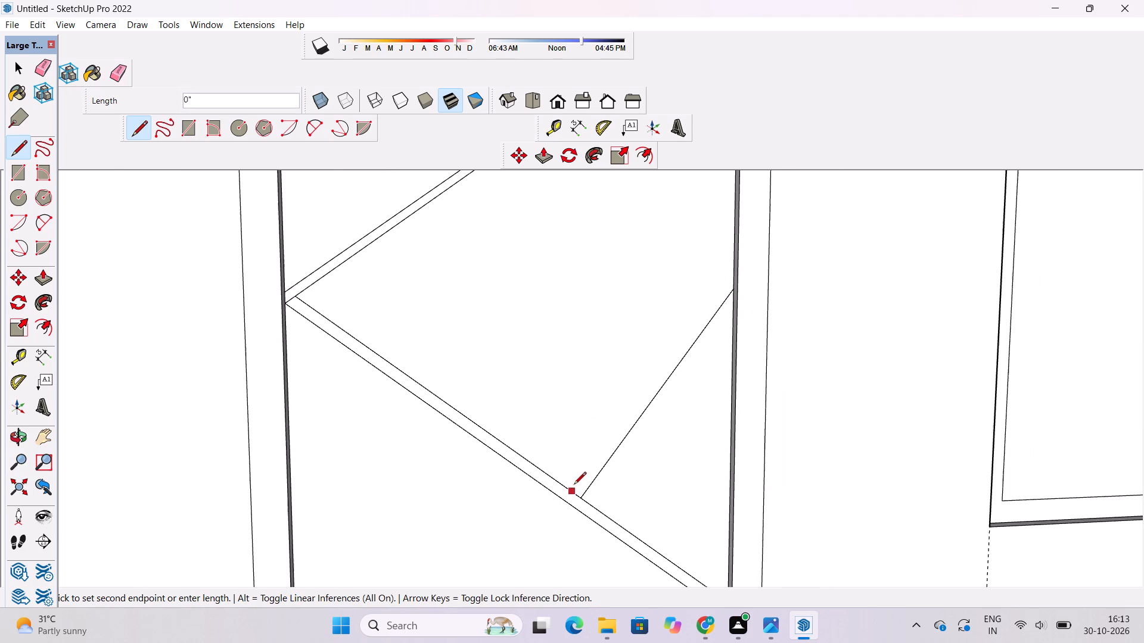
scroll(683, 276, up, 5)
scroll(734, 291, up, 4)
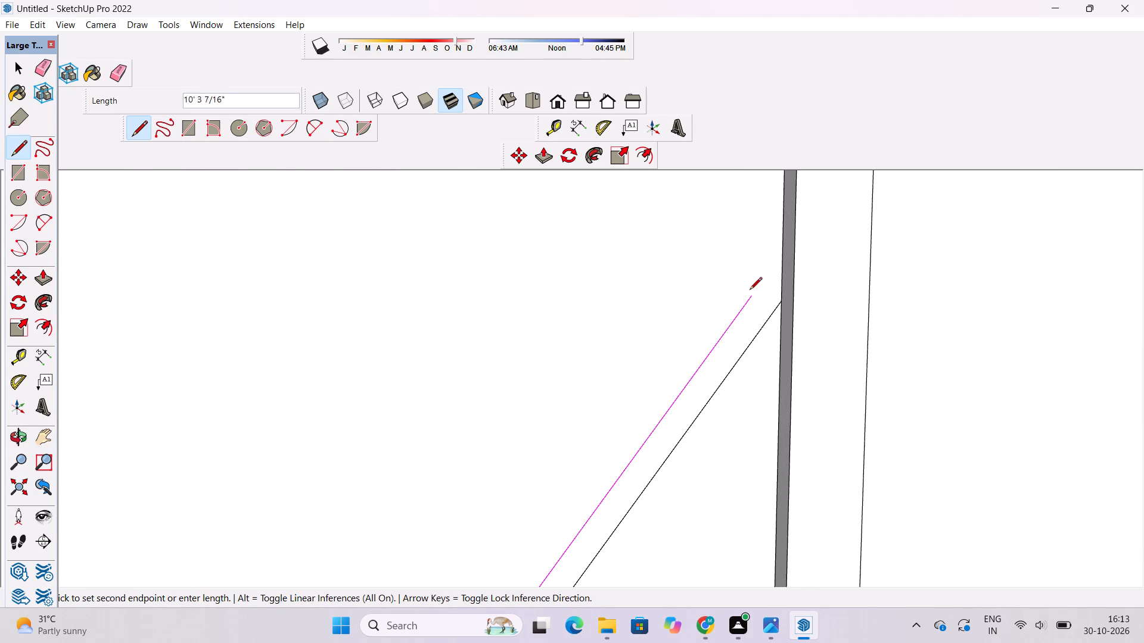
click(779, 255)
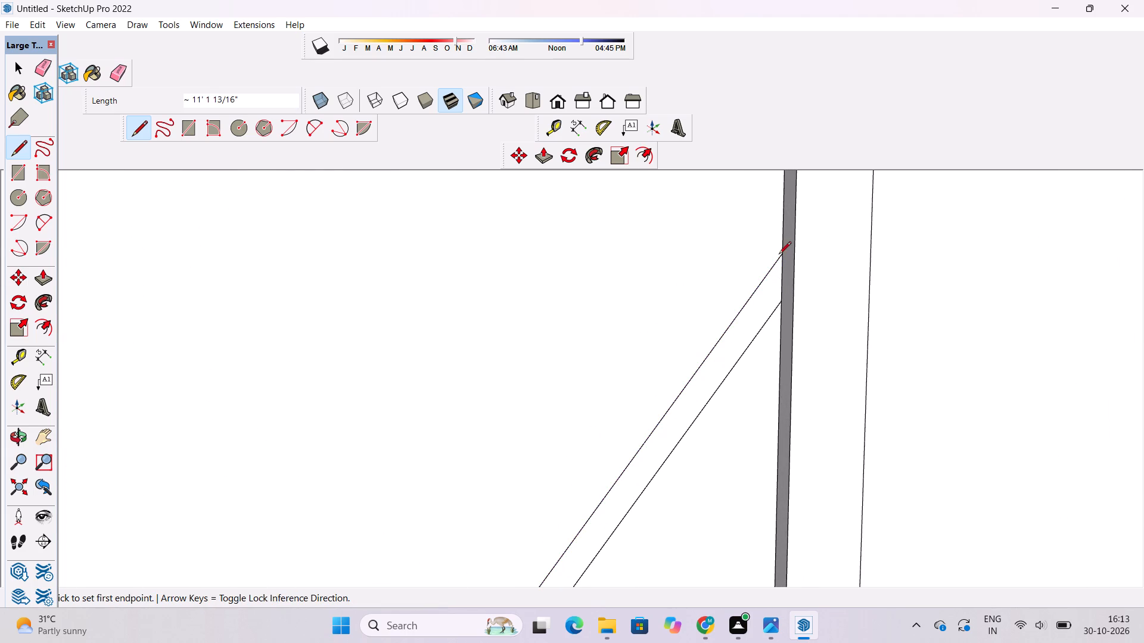
Compare the top-floor door with the door one floor below and erase both steep short lines above its lower diagonal.
scroll(736, 249, down, 20)
scroll(736, 249, down, 9)
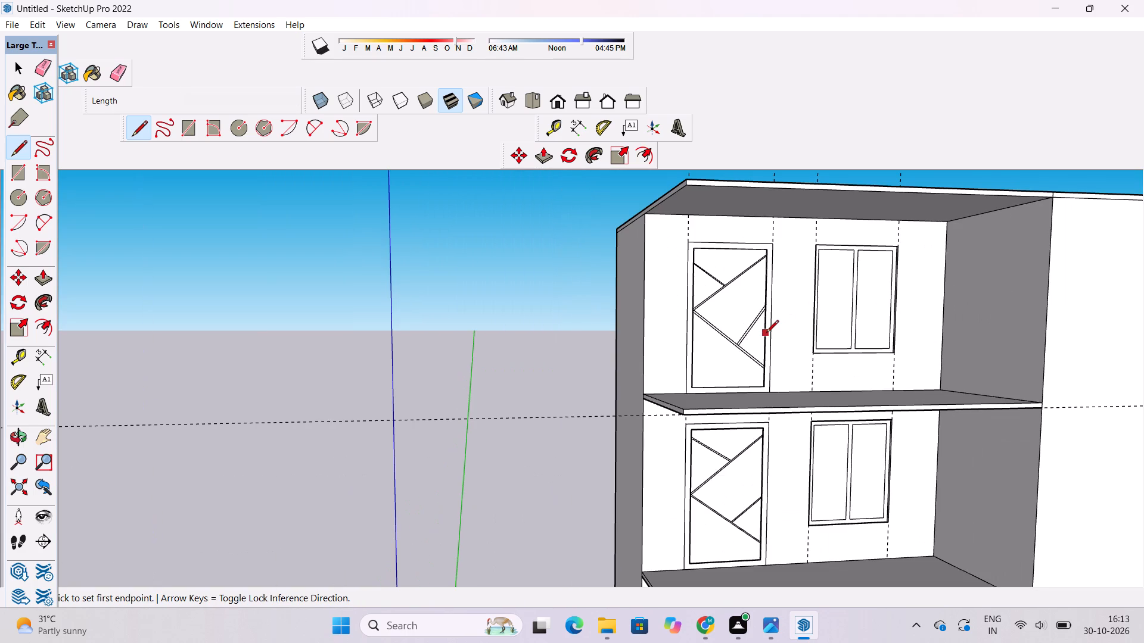
scroll(765, 332, up, 2)
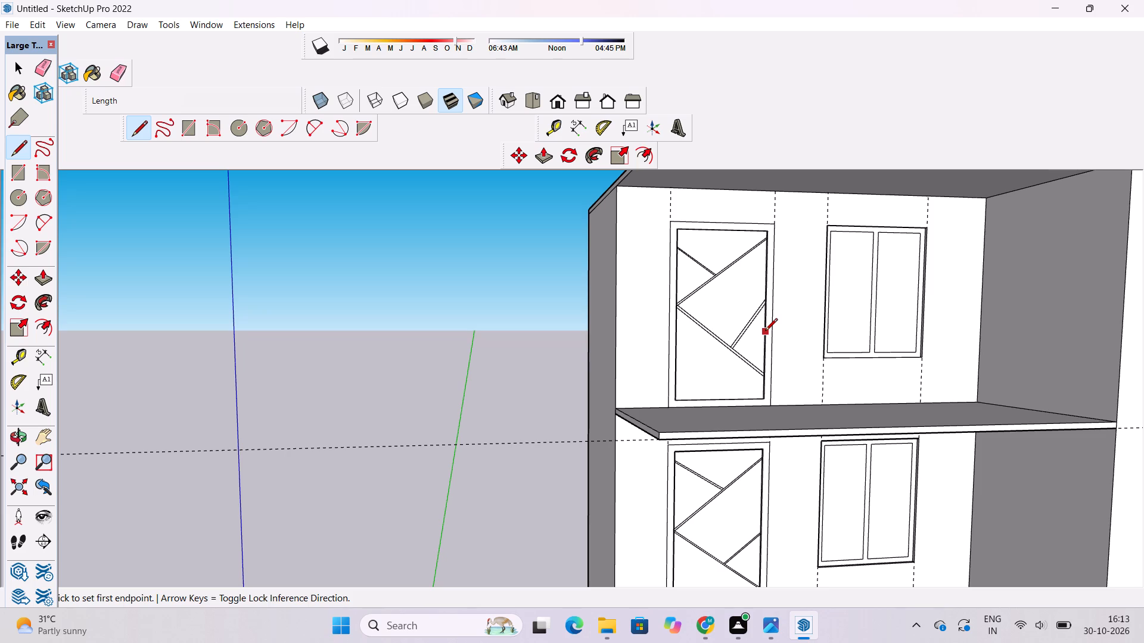
scroll(765, 332, down, 2)
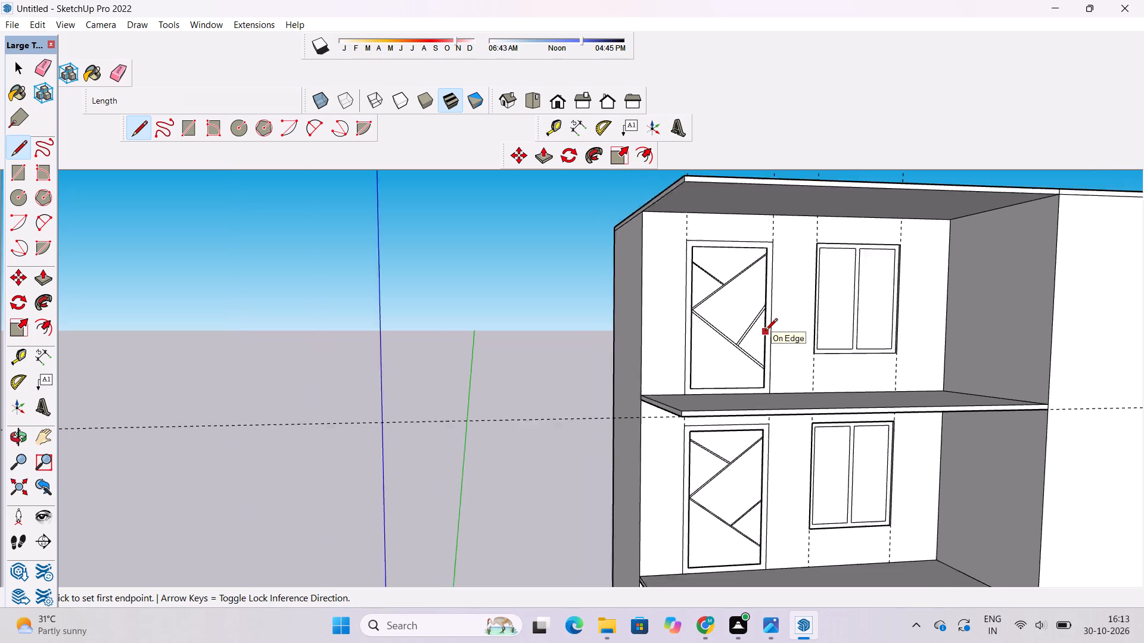
scroll(765, 332, down, 1)
key(o)
scroll(765, 332, down, 5)
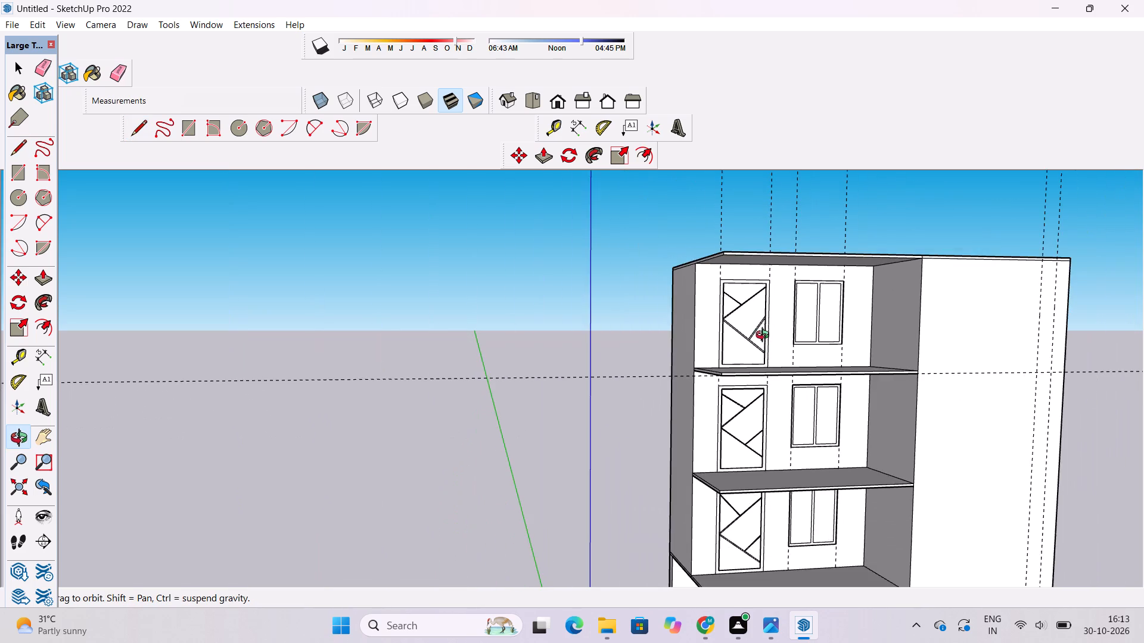
drag(771, 388, 716, 364)
scroll(754, 339, up, 3)
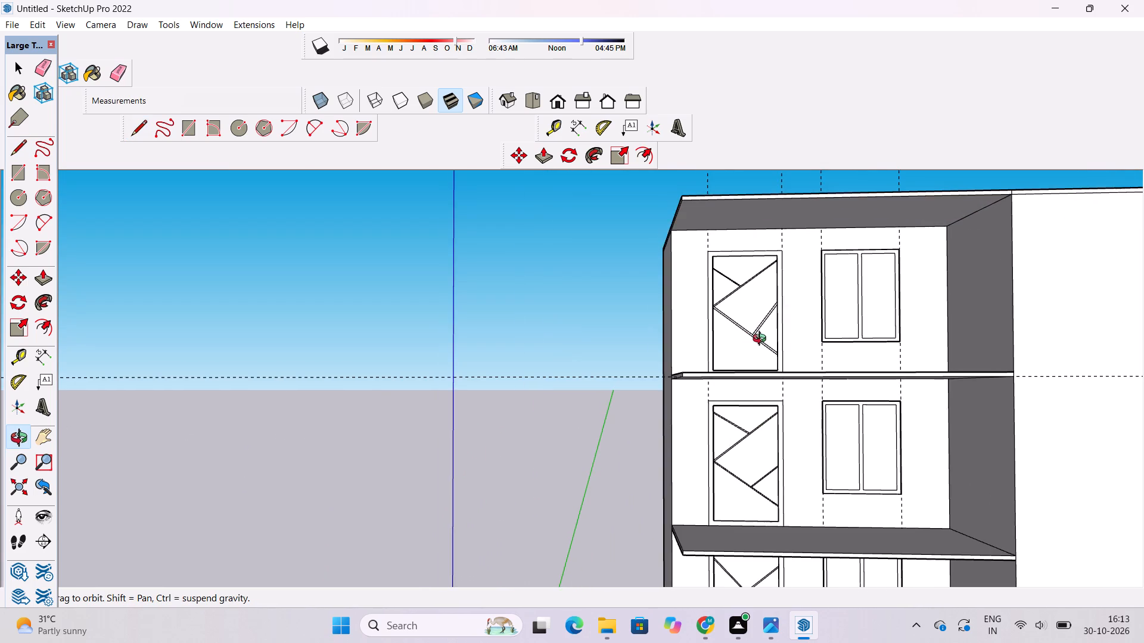
shift+drag(756, 340, 690, 343)
click(749, 355)
scroll(724, 343, up, 2)
key(e)
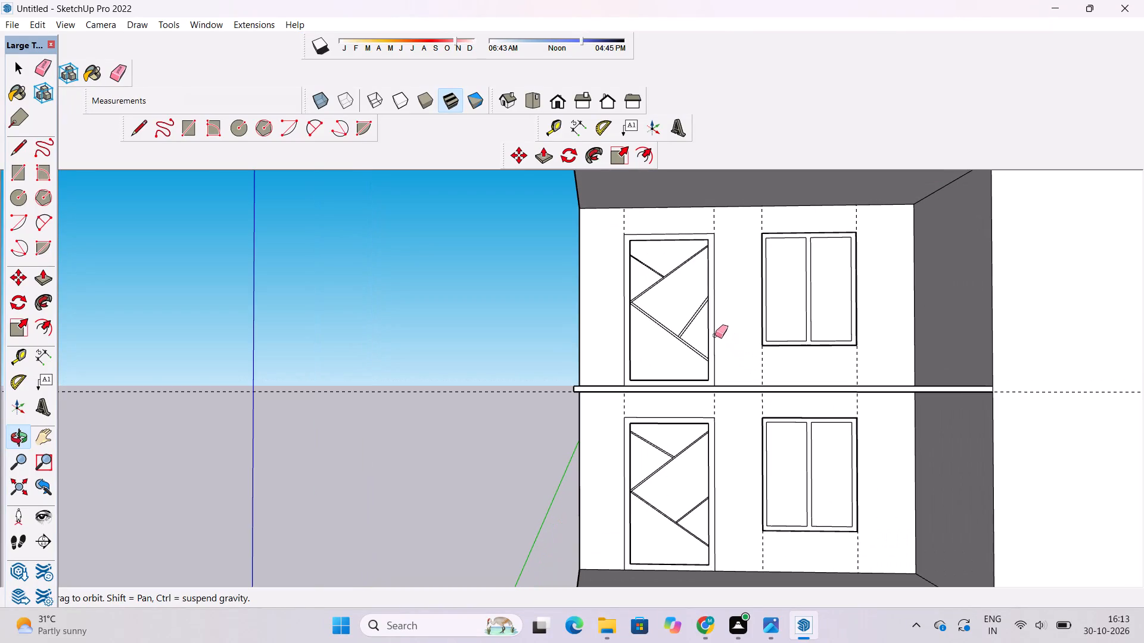
drag(694, 313, 695, 323)
key(space)
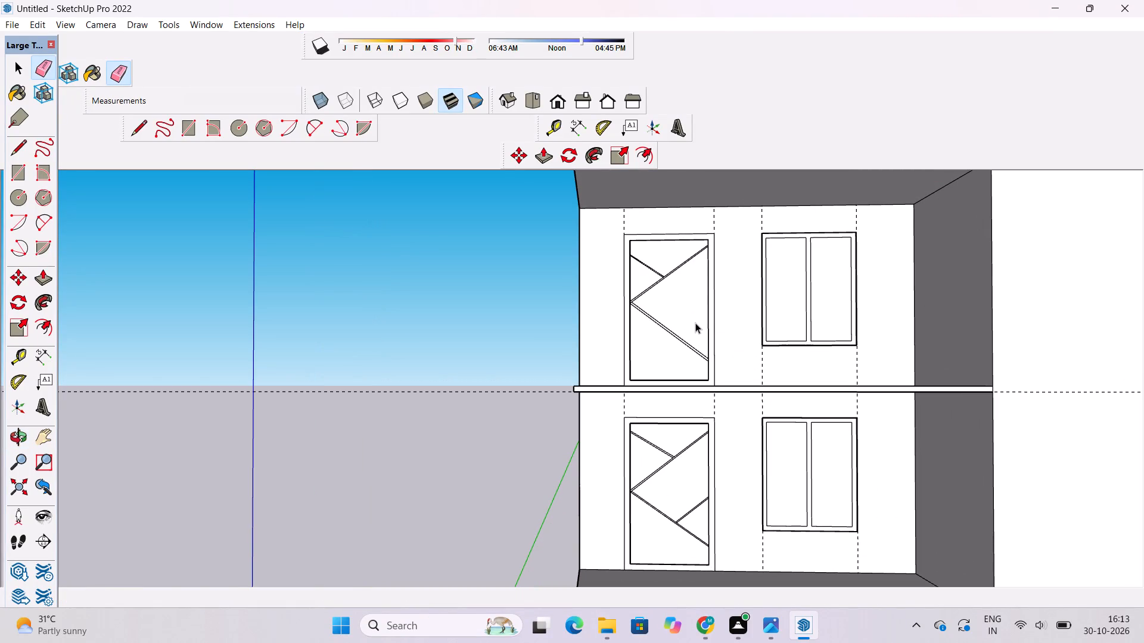
Draw a shallower line about 9' 6" long from the top-floor door's lower diagonal up to the window-side inner edge.
key(o)
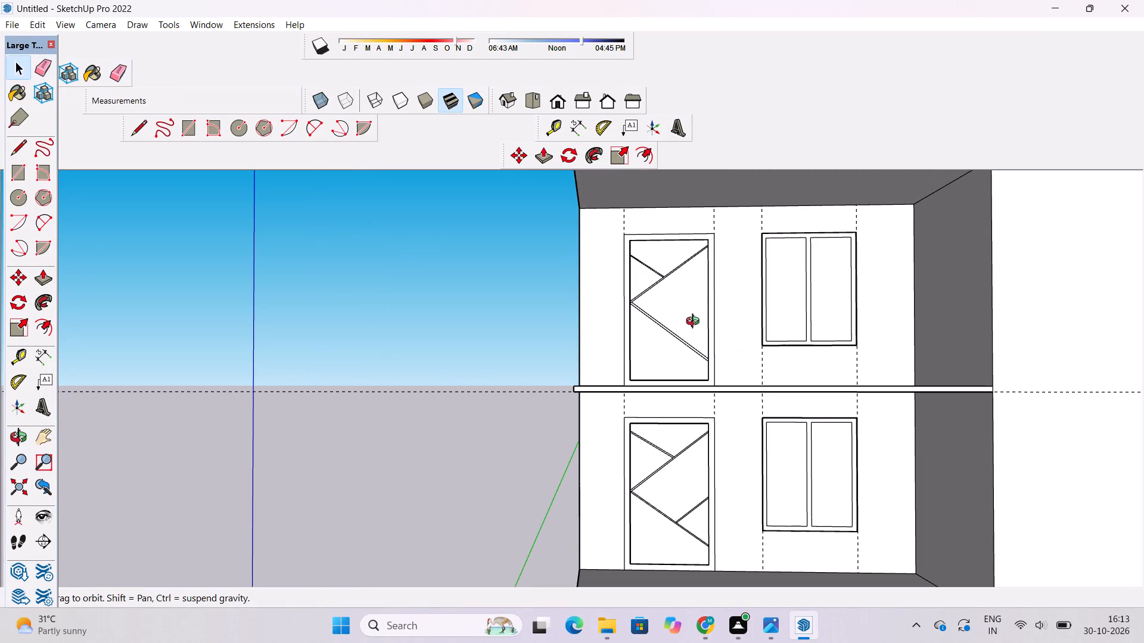
shift+drag(673, 342, 673, 320)
drag(673, 320, 717, 352)
scroll(695, 333, up, 3)
shift+drag(692, 333, 679, 377)
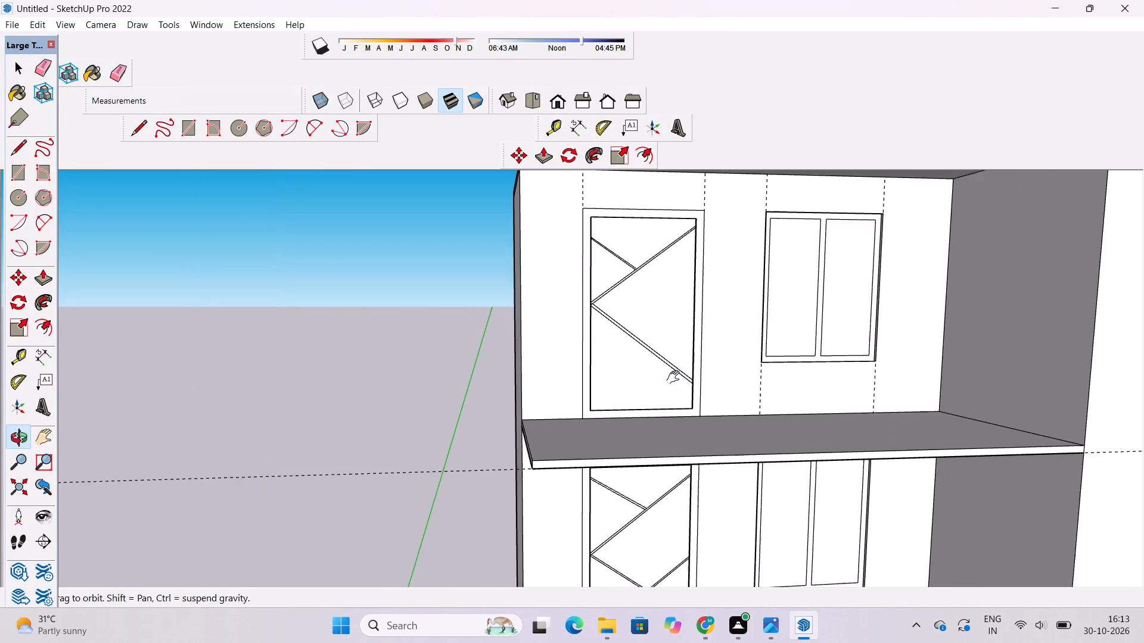
shift+scroll(673, 373, up, 4)
shift+drag(666, 363, 627, 376)
drag(623, 379, 641, 379)
drag(649, 373, 639, 379)
key(l)
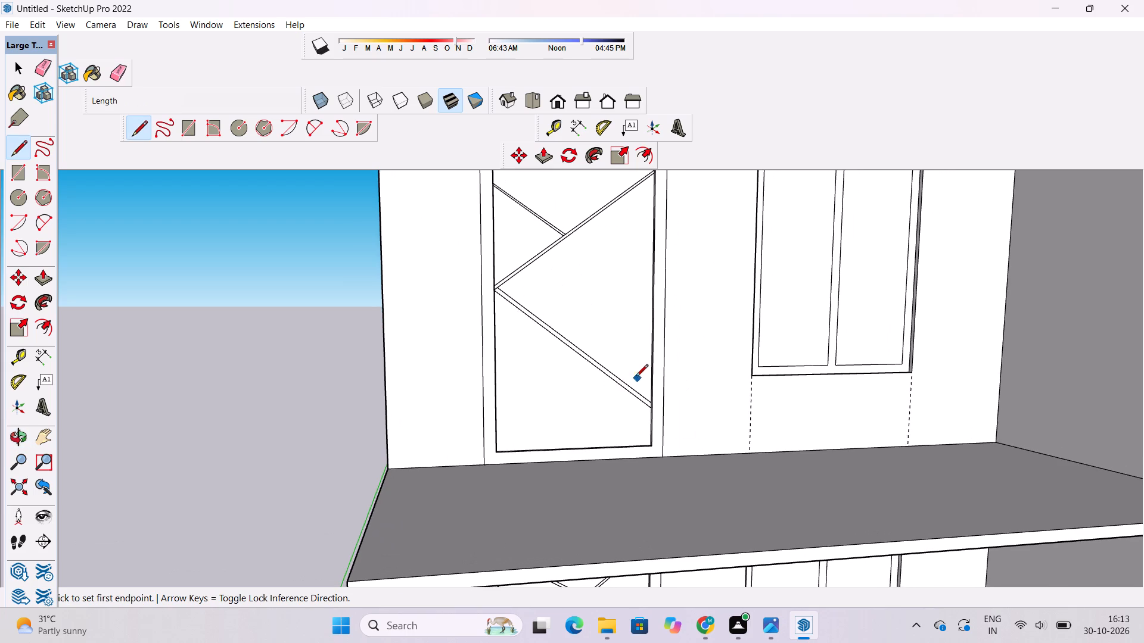
scroll(574, 342, up, 8)
click(582, 355)
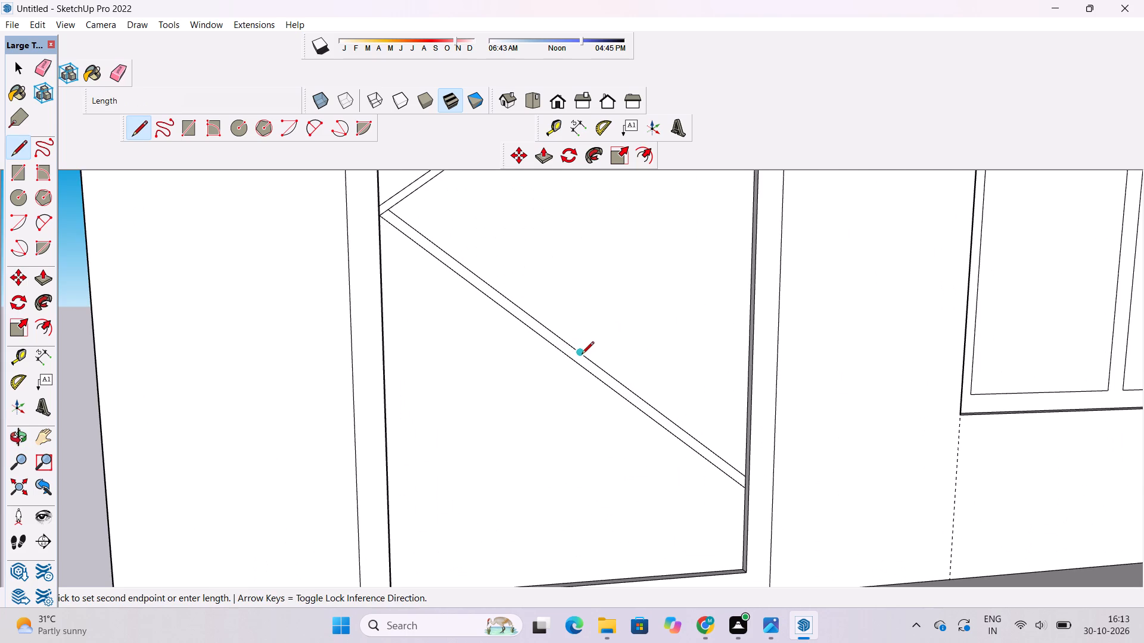
scroll(582, 355, down, 3)
scroll(682, 345, down, 1)
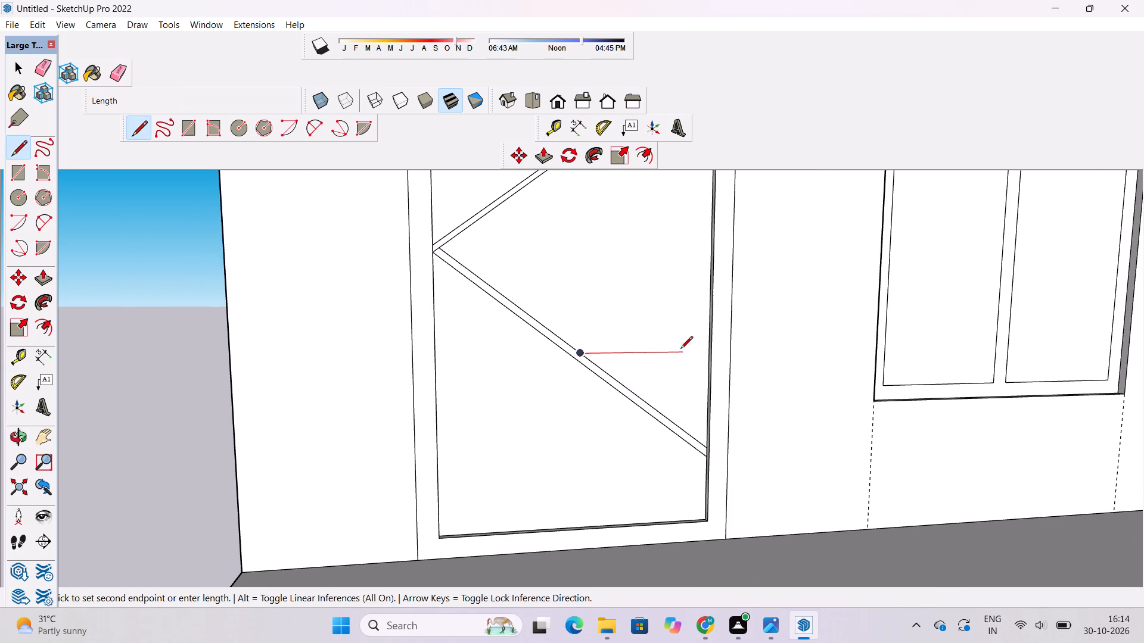
scroll(680, 349, down, 6)
scroll(677, 335, up, 8)
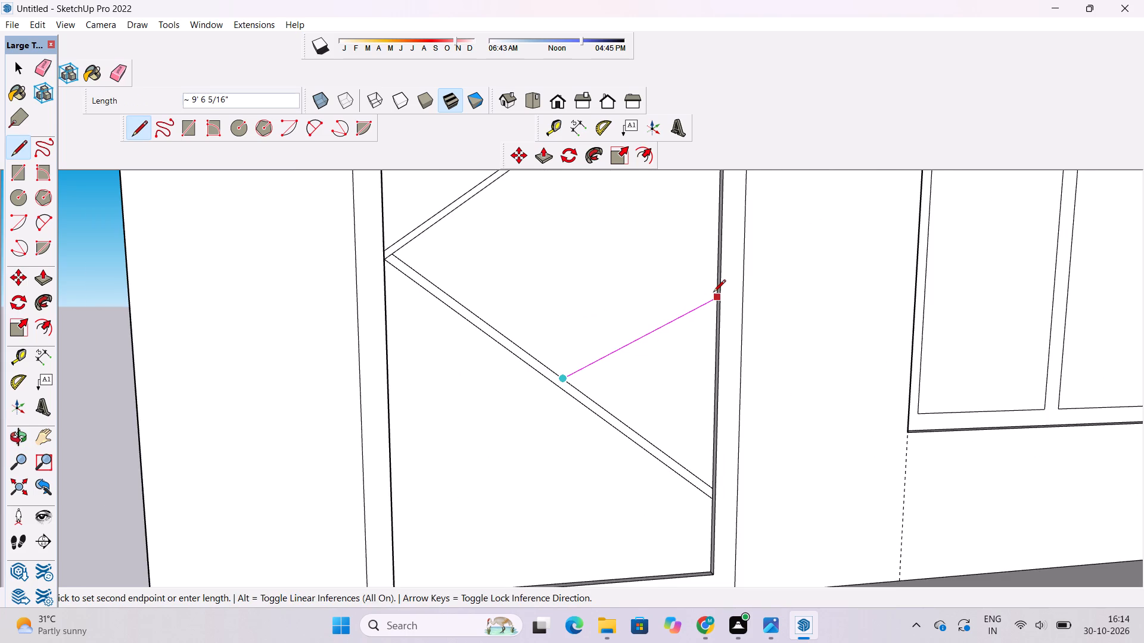
click(713, 293)
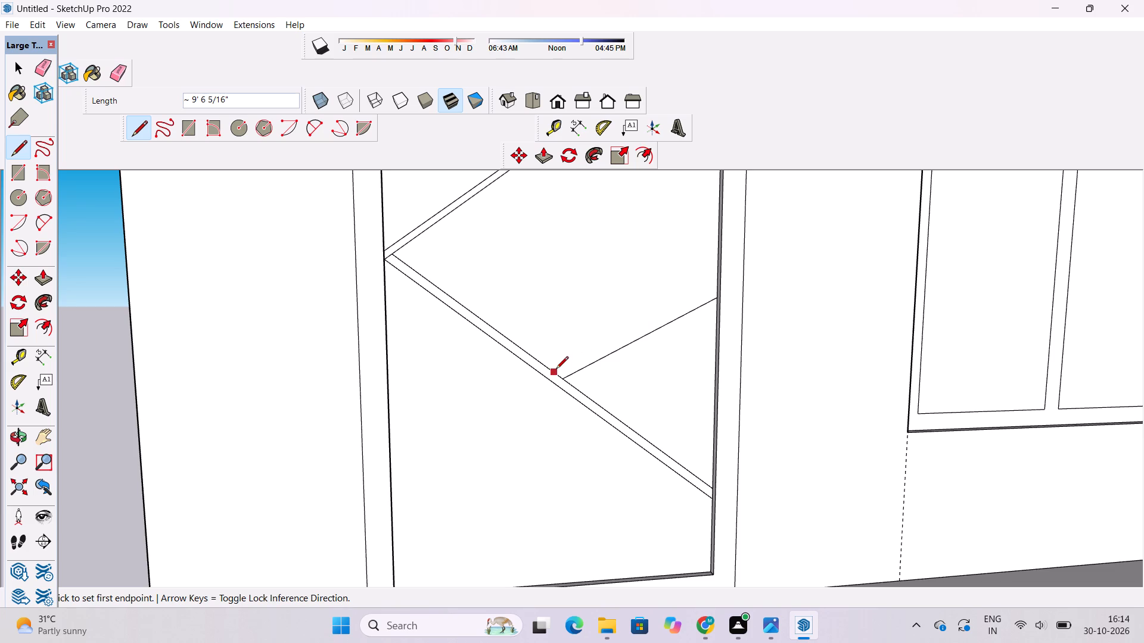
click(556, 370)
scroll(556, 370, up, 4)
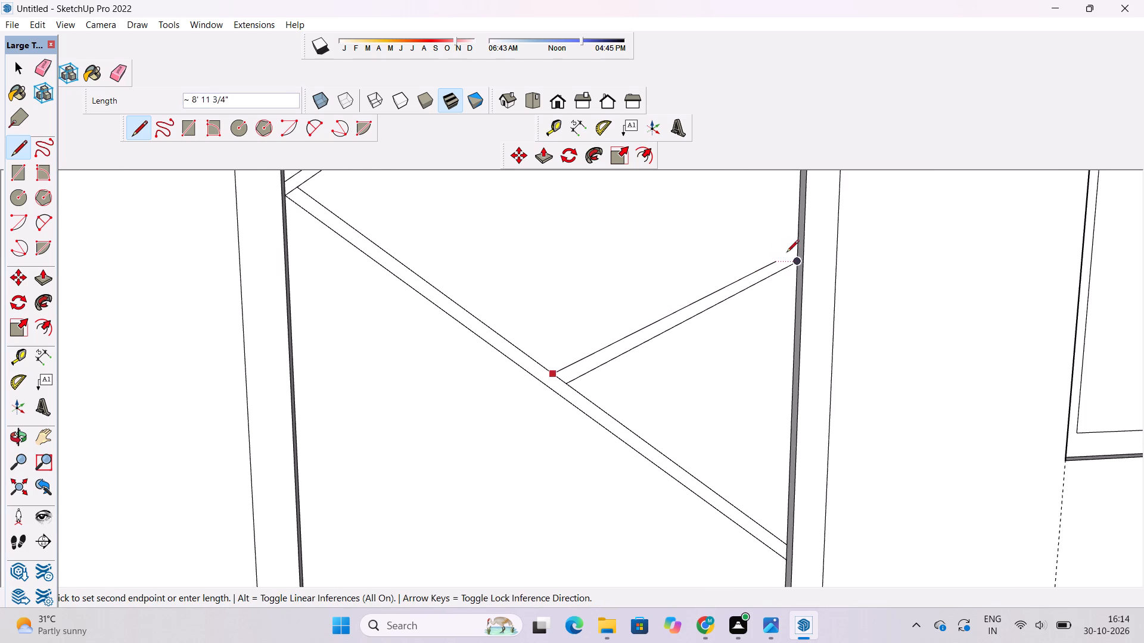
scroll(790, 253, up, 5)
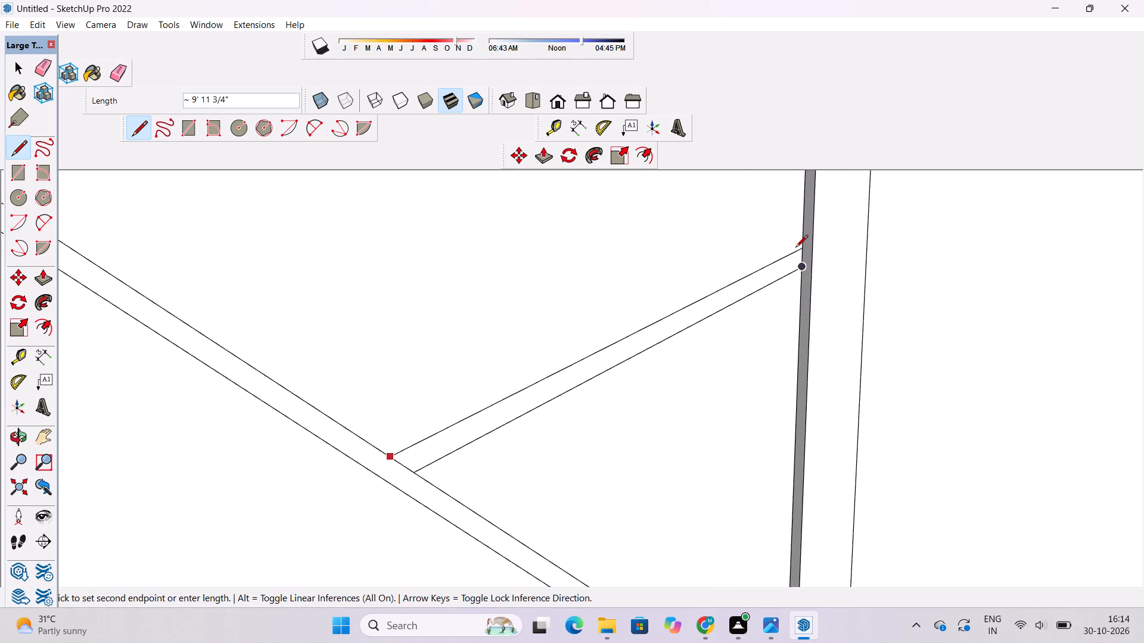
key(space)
Draw a close line just above the new short diagonal, from the lower diagonal to the window-side inner edge, completing the band.
text(l)
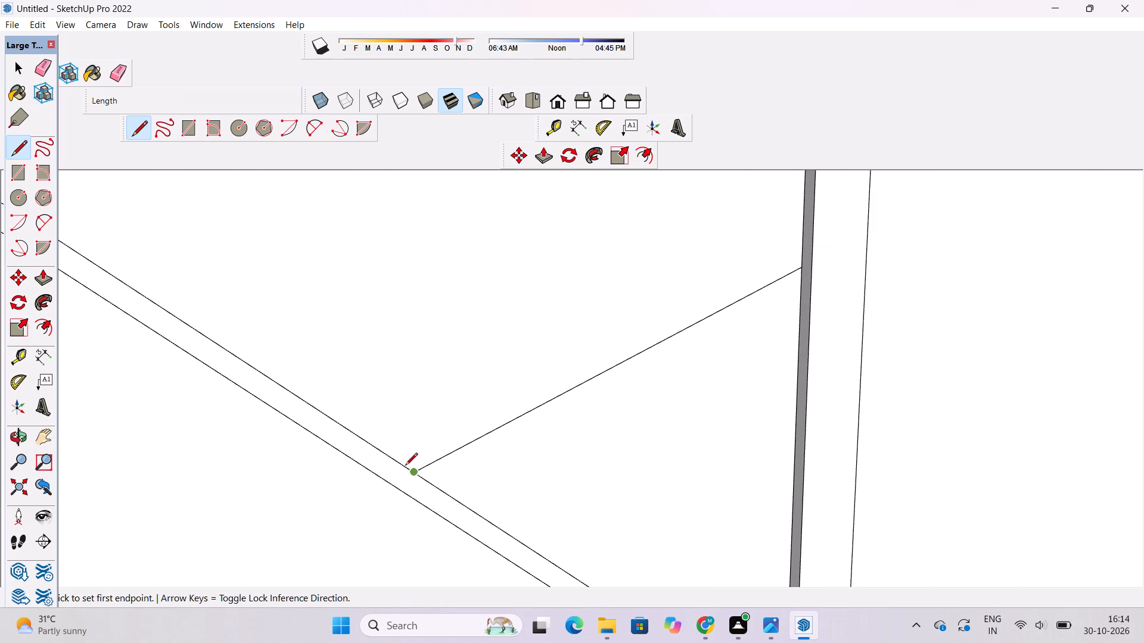
click(401, 462)
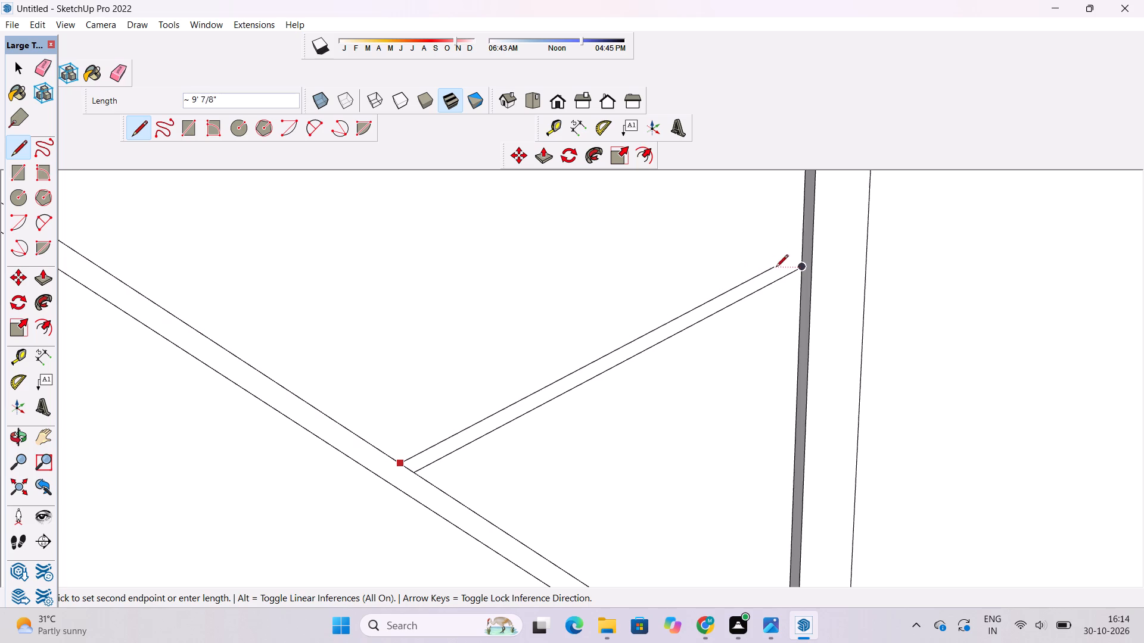
click(800, 255)
Examine the complete diagonal band pattern on the top-floor door.
scroll(641, 319, down, 7)
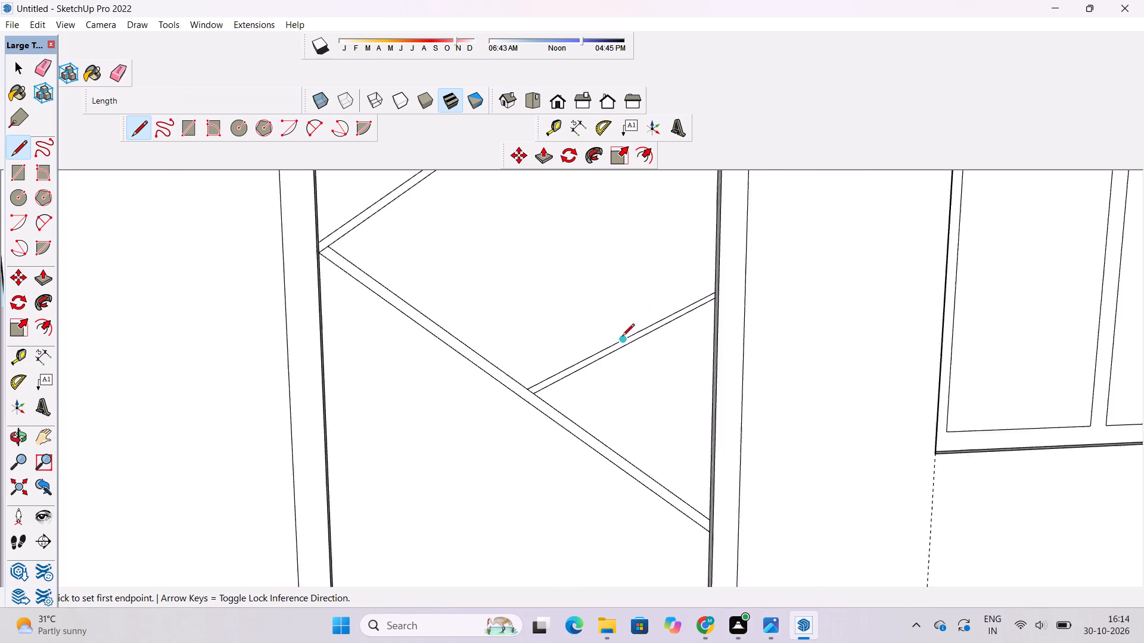
scroll(622, 337, down, 11)
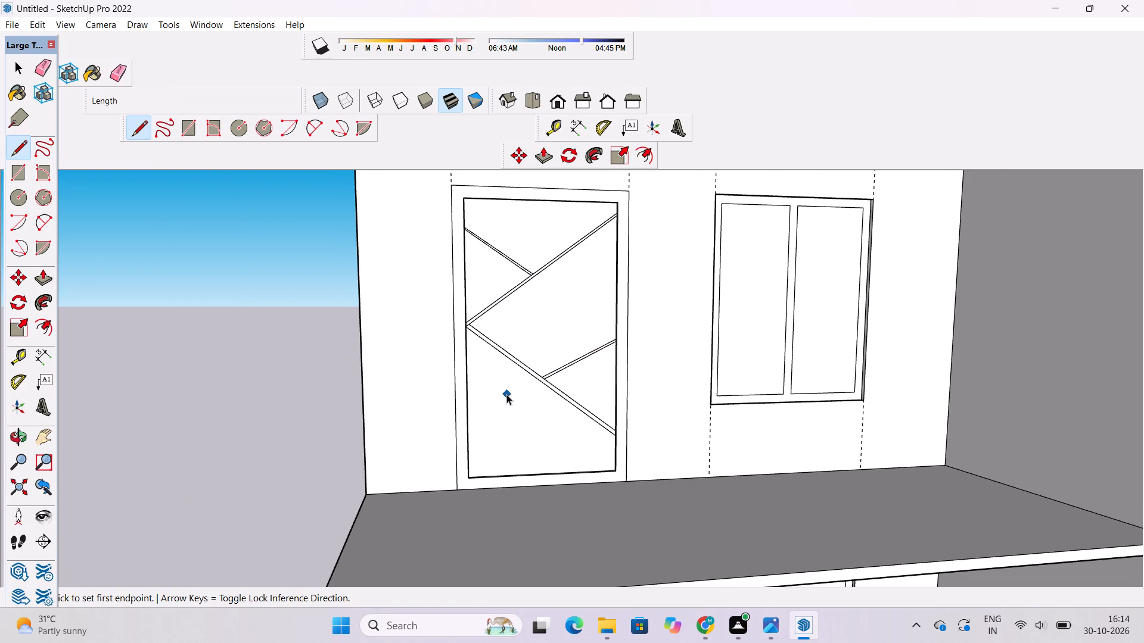
key(space)
text(o)
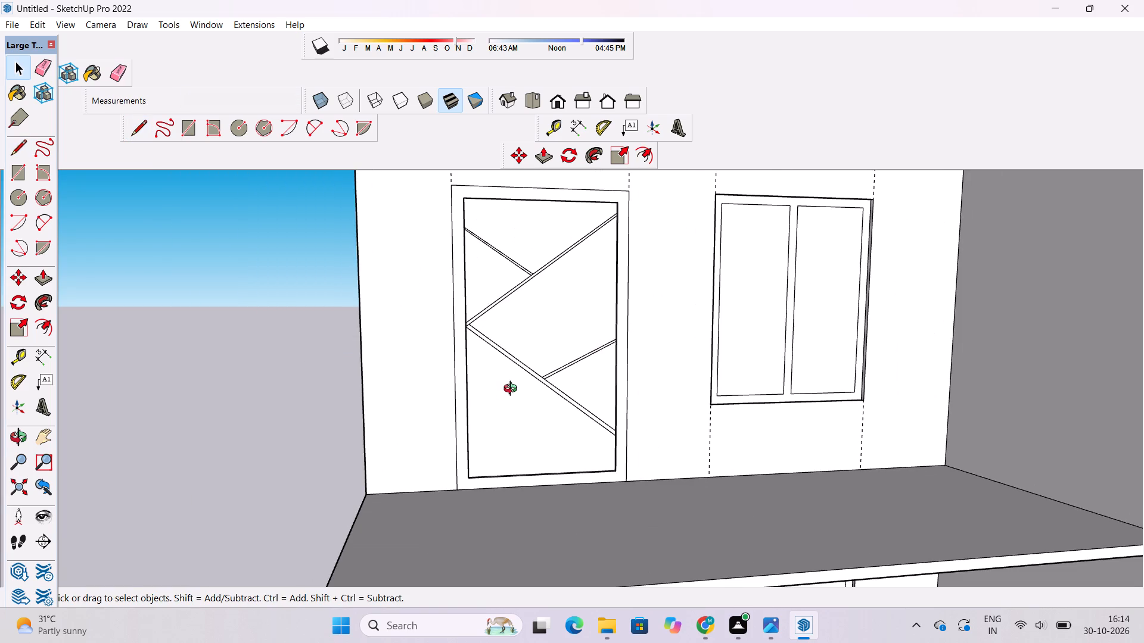
scroll(513, 390, down, 3)
shift+drag(519, 395, 516, 367)
shift+scroll(557, 321, up, 9)
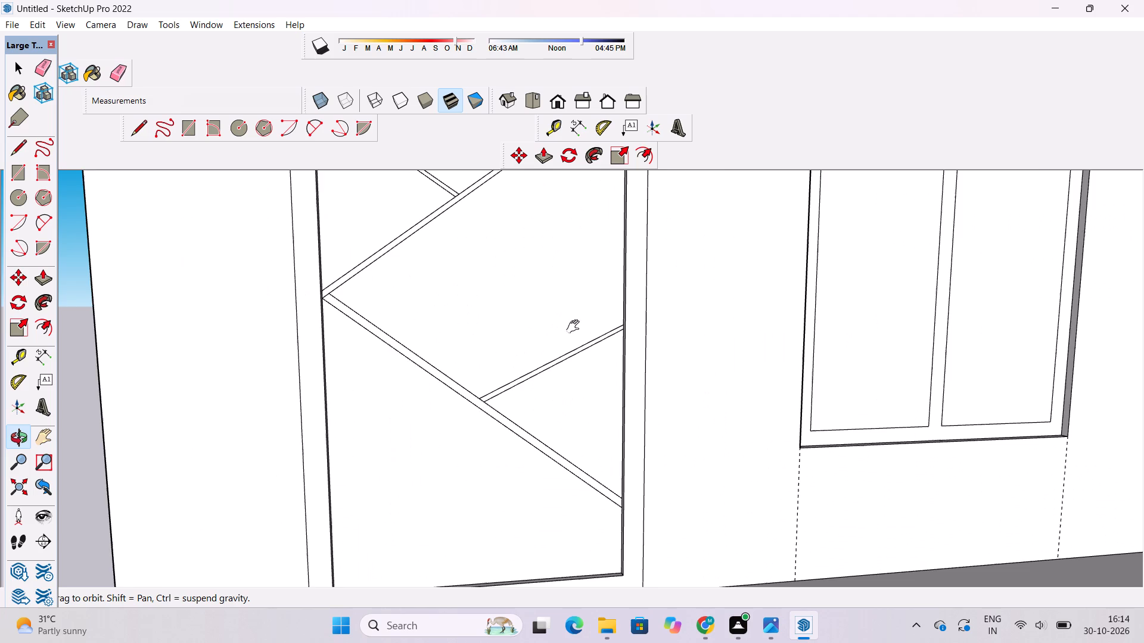
scroll(560, 313, down, 6)
shift+drag(623, 289, 495, 348)
key(space)
text(o)
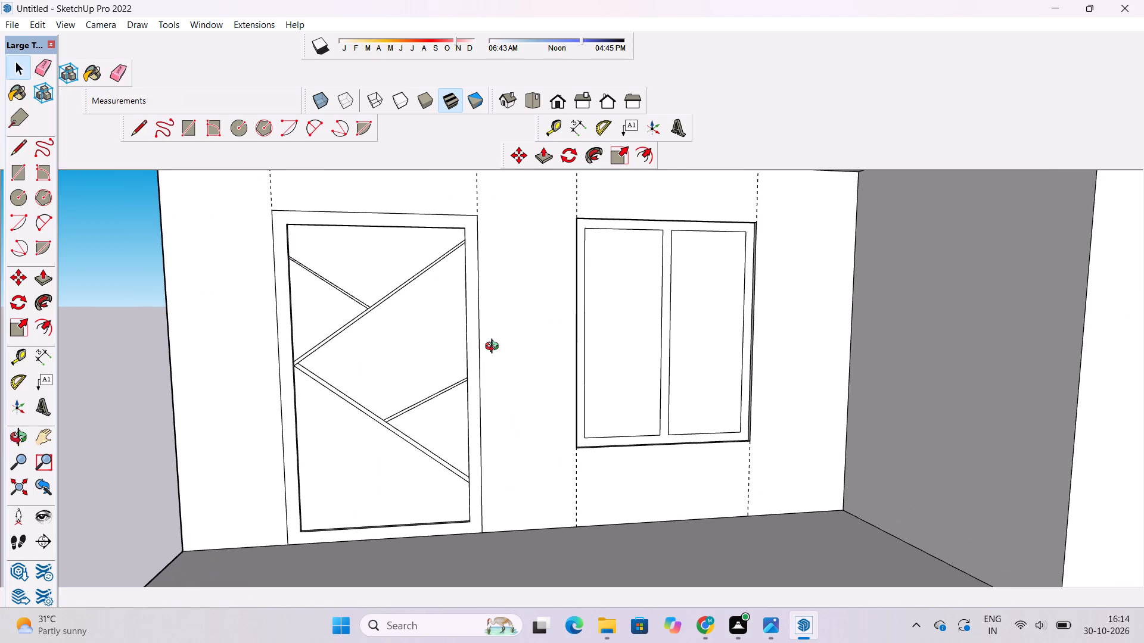
Examine the whole building from several angles, comparing the doors, windows and slabs on all floors.
scroll(495, 348, down, 4)
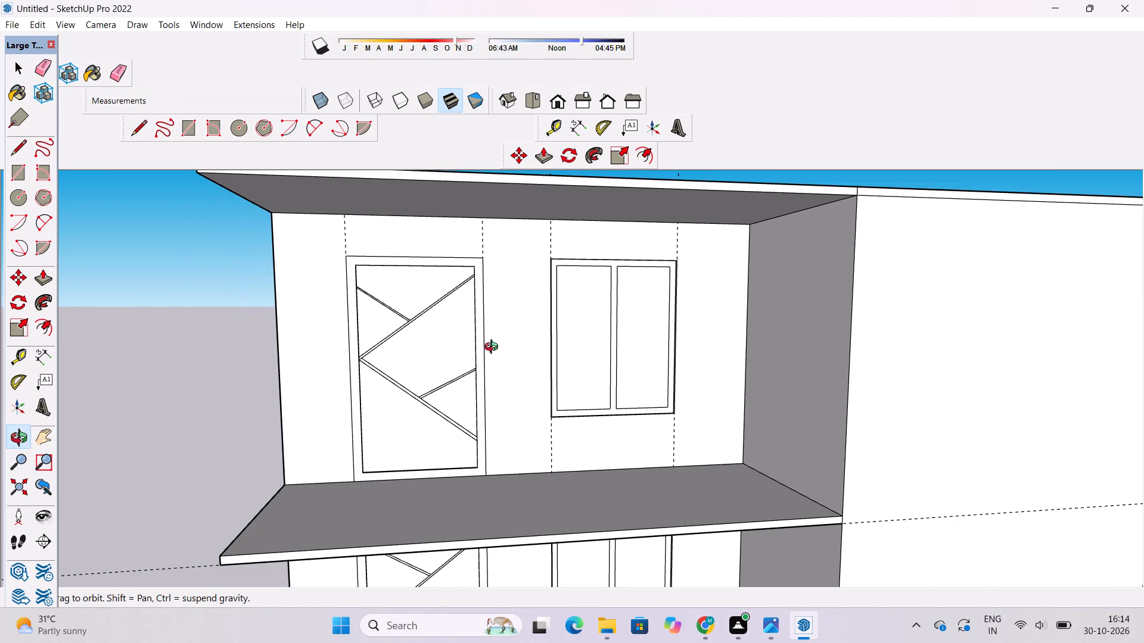
scroll(494, 348, down, 2)
shift+drag(447, 356, 455, 323)
shift+scroll(458, 314, down, 5)
shift+drag(470, 396, 470, 348)
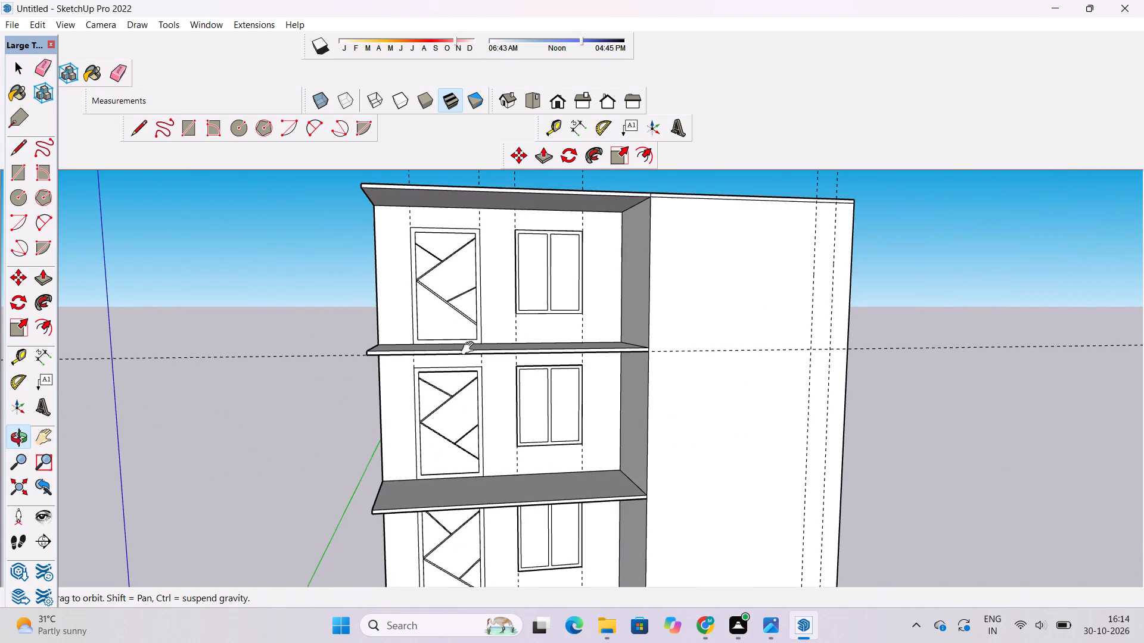
shift+drag(470, 348, 470, 348)
drag(483, 348, 421, 398)
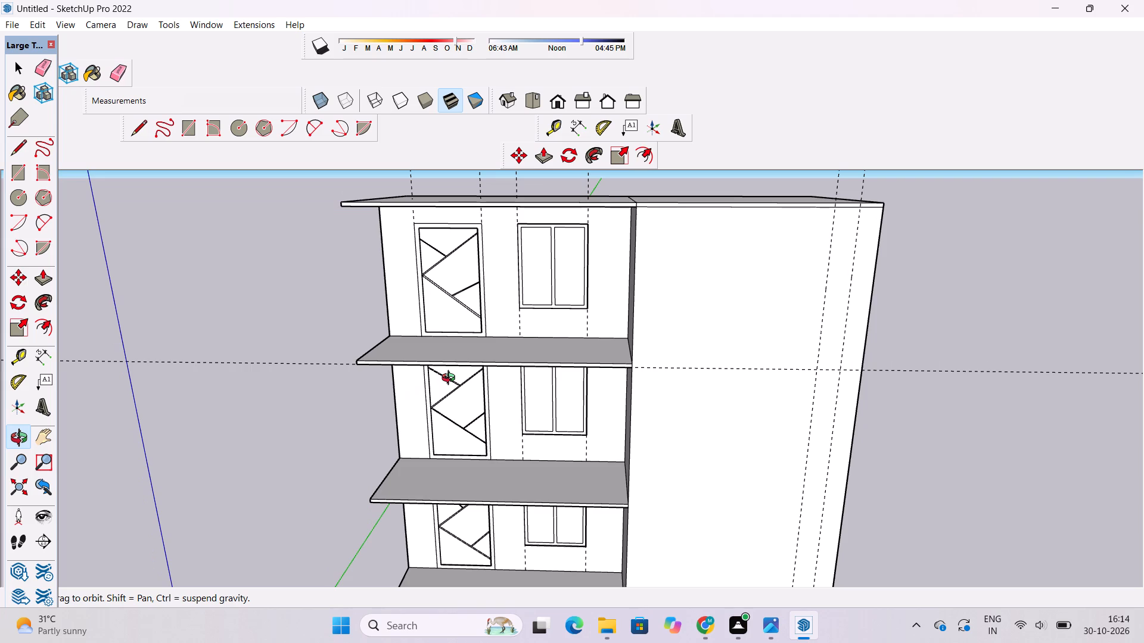
scroll(428, 370, down, 6)
drag(464, 445, 495, 377)
scroll(468, 374, down, 4)
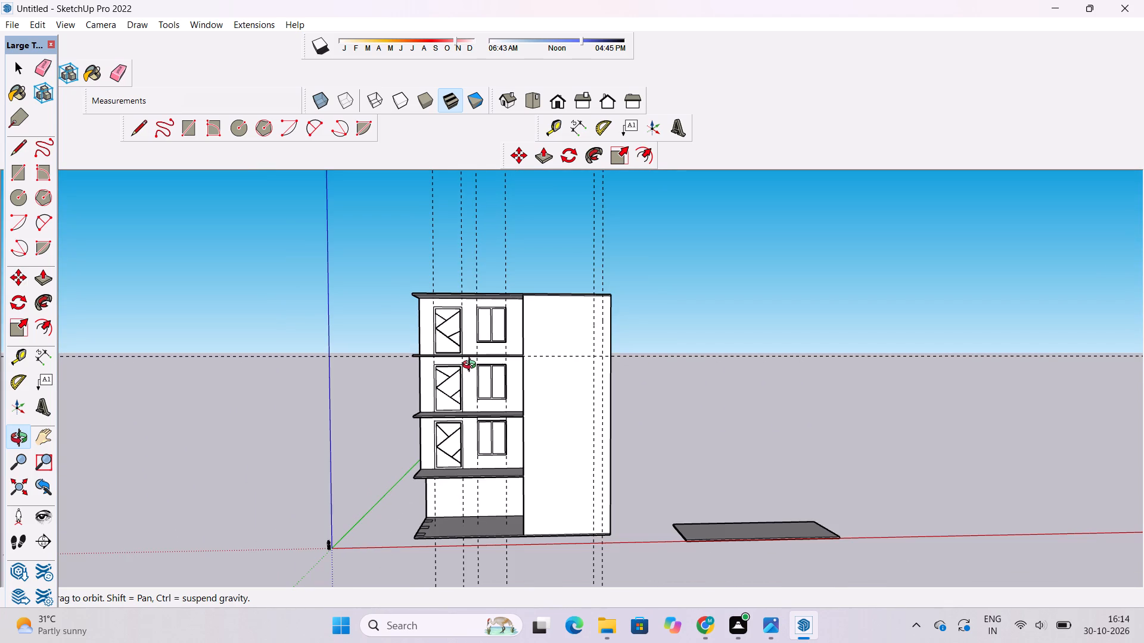
drag(462, 394, 461, 407)
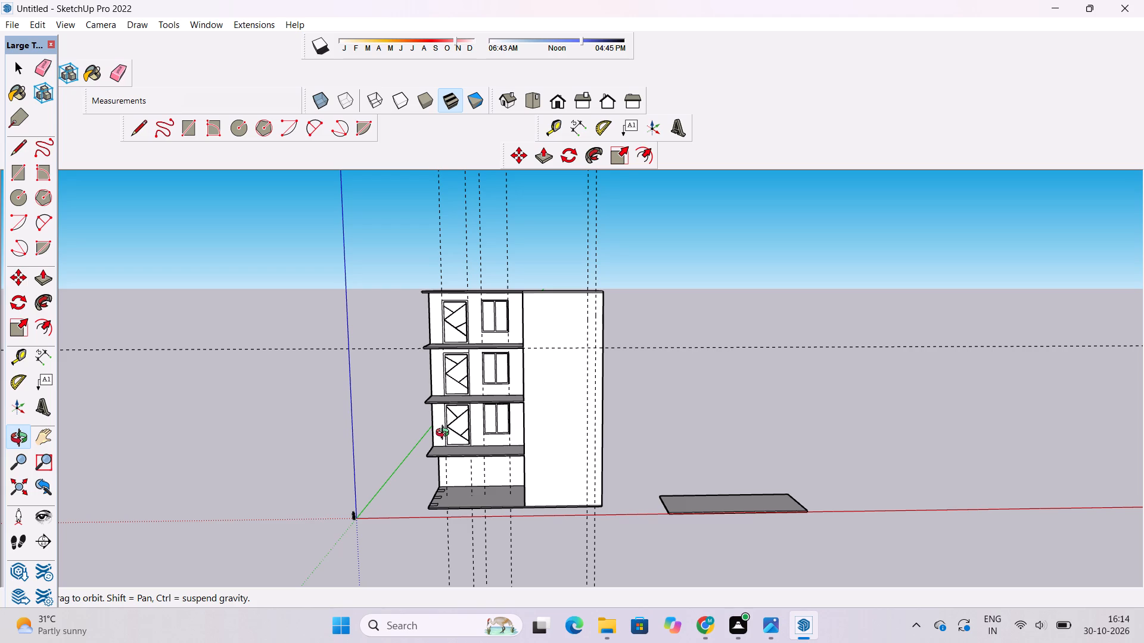
scroll(445, 427, down, 4)
drag(452, 437, 486, 317)
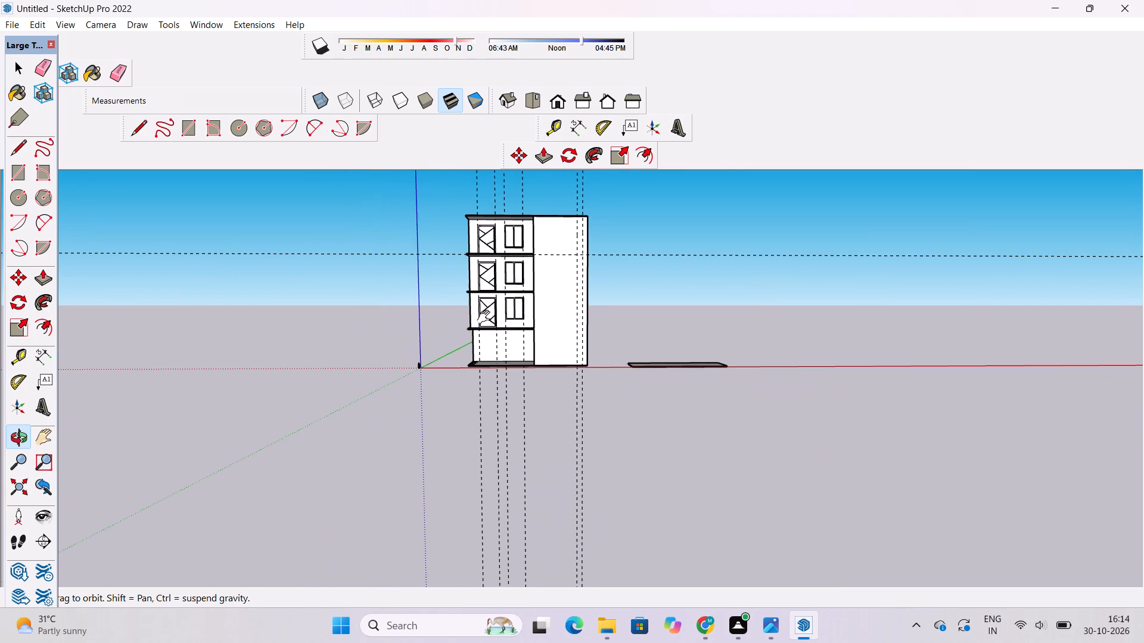
shift+scroll(537, 270, up, 6)
shift+scroll(555, 241, down, 4)
shift+drag(558, 260, 524, 373)
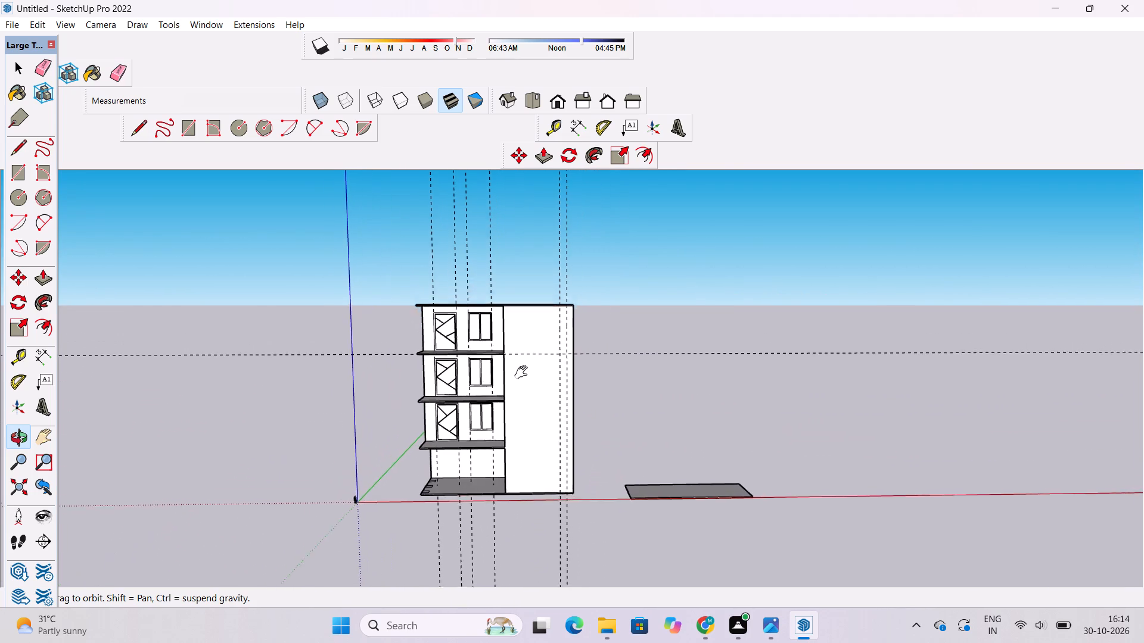
shift+drag(524, 373, 522, 380)
shift+scroll(465, 300, up, 9)
drag(465, 348, 480, 441)
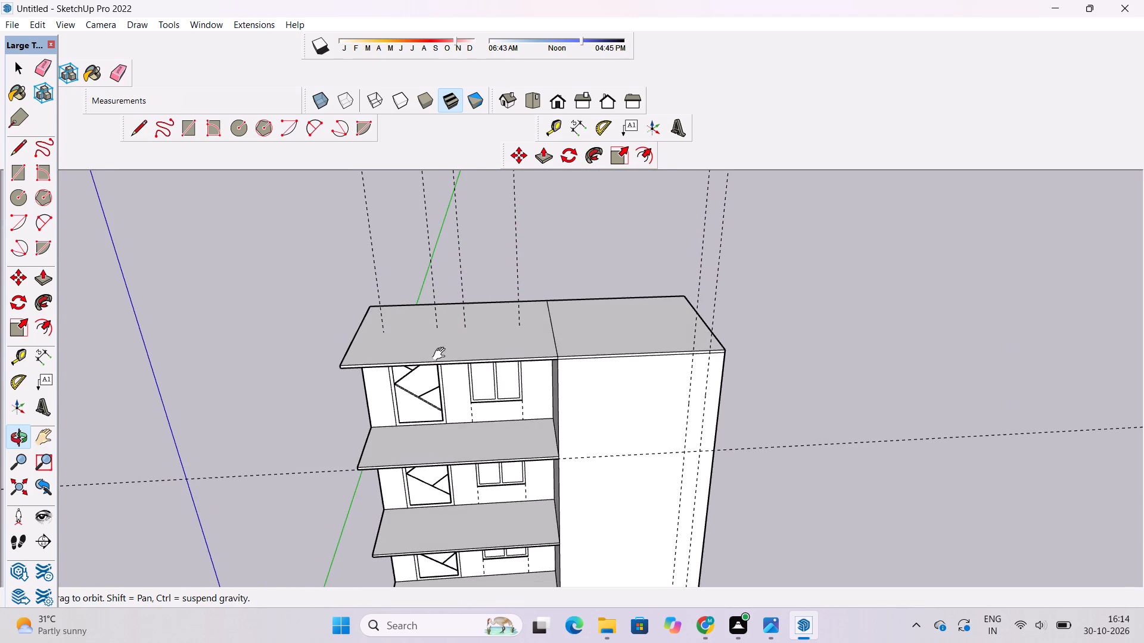
shift+drag(442, 354, 478, 270)
scroll(480, 267, down, 3)
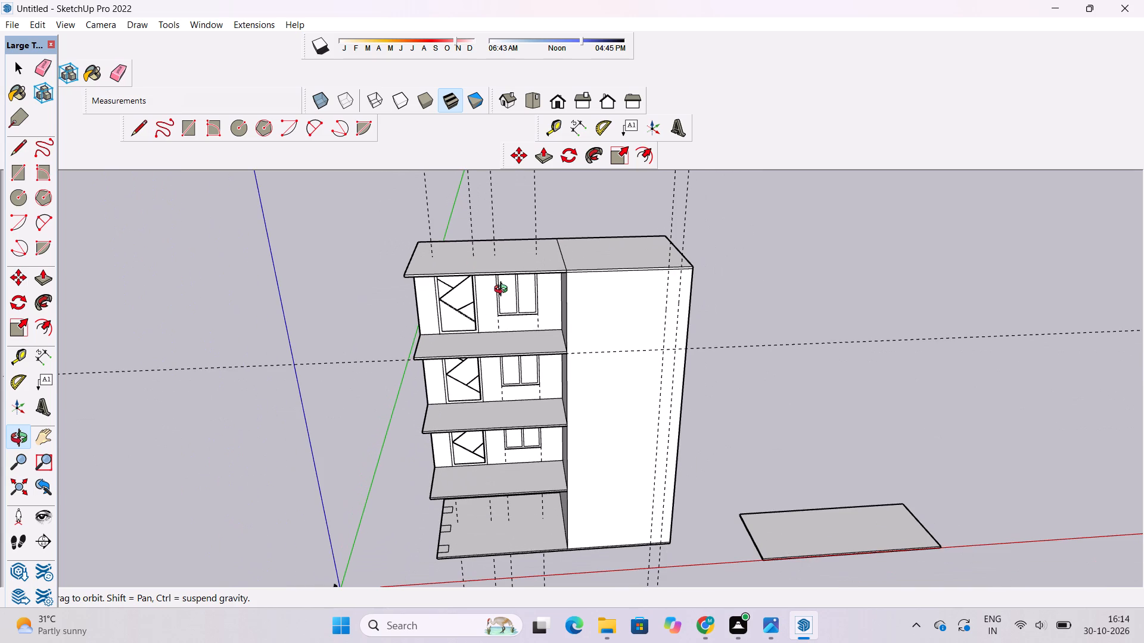
drag(516, 351, 526, 285)
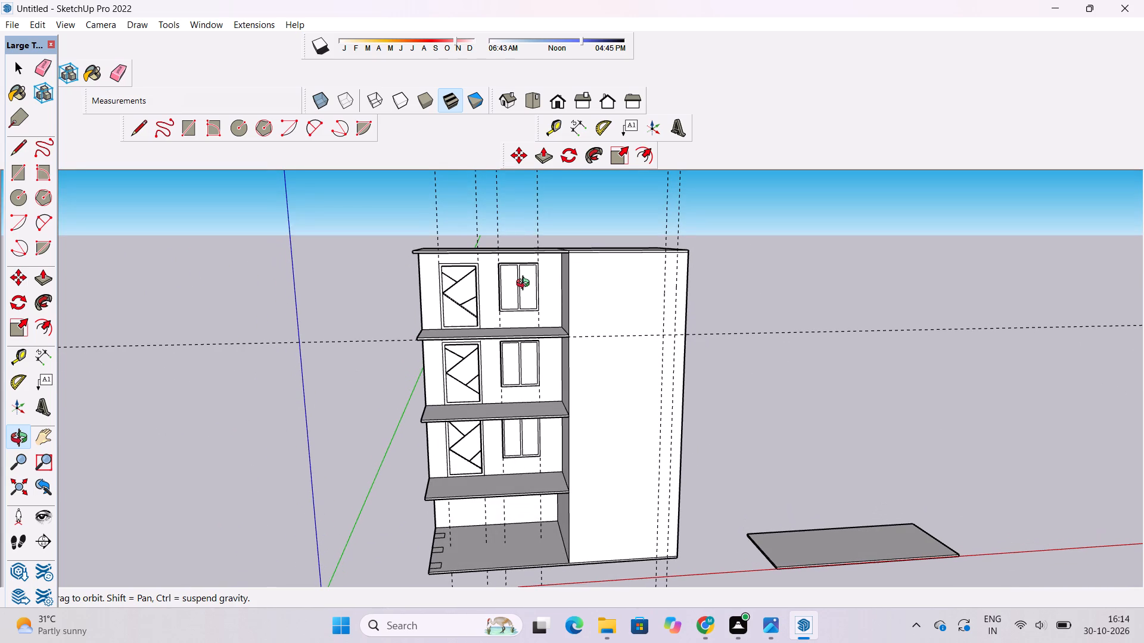
shift+drag(533, 304, 530, 286)
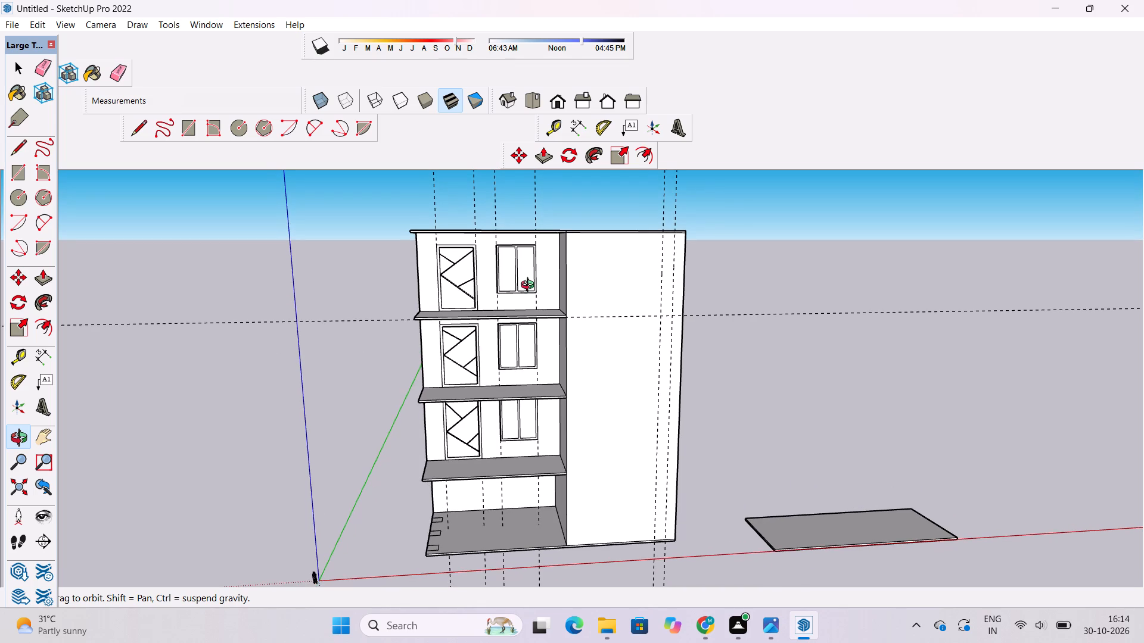
drag(543, 391, 539, 342)
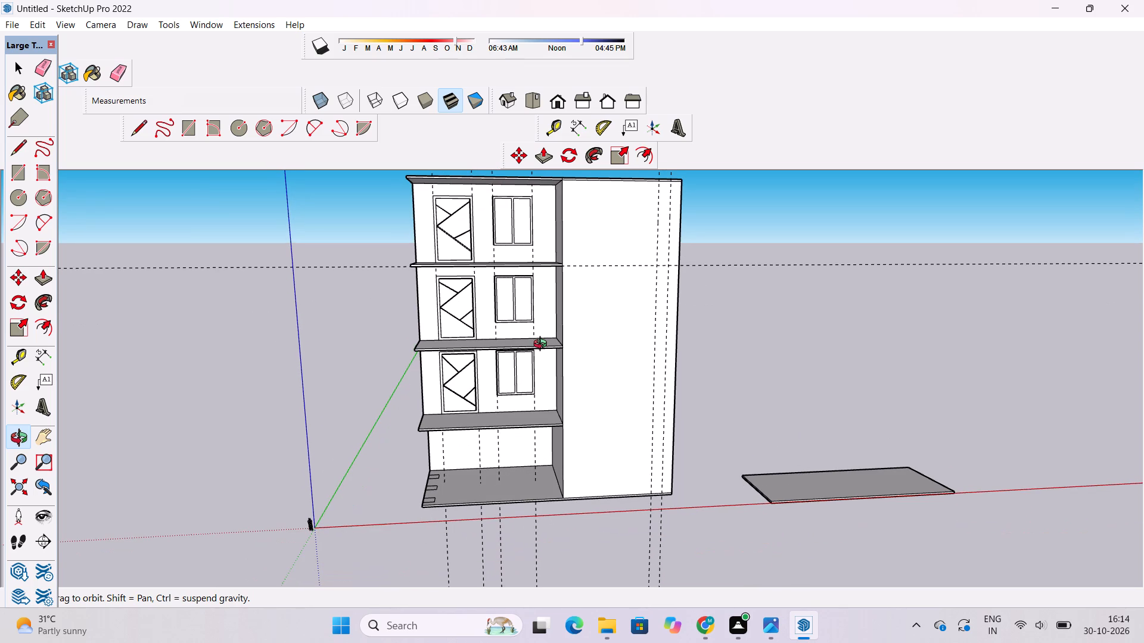
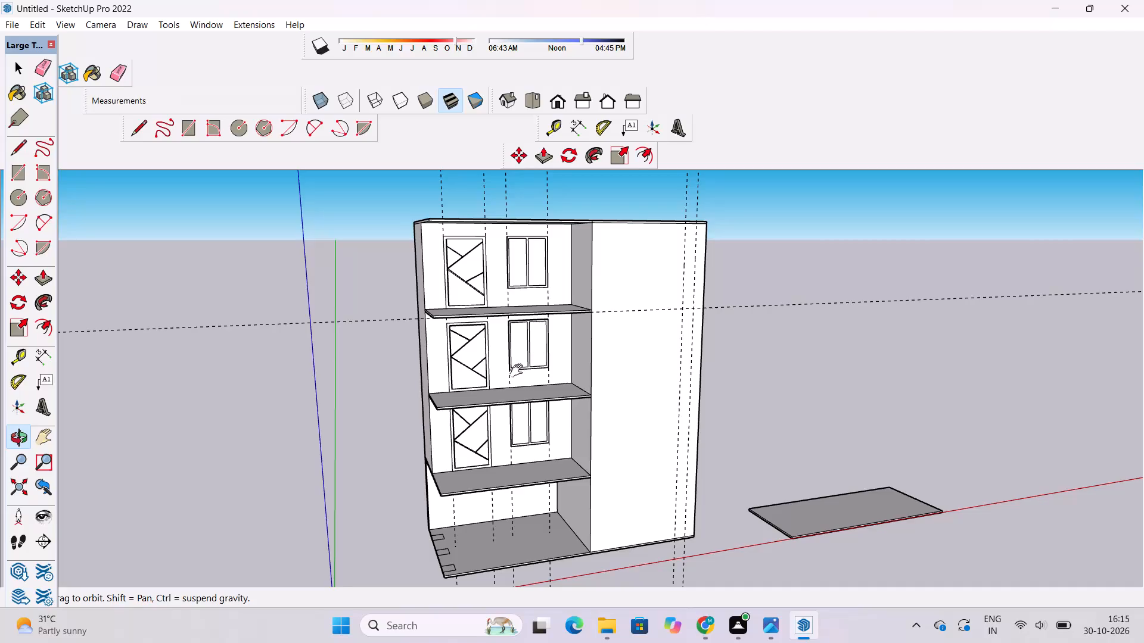
Examine the building's open side with its patterned doors, windows and floor slabs from near and far.
shift+click(519, 371)
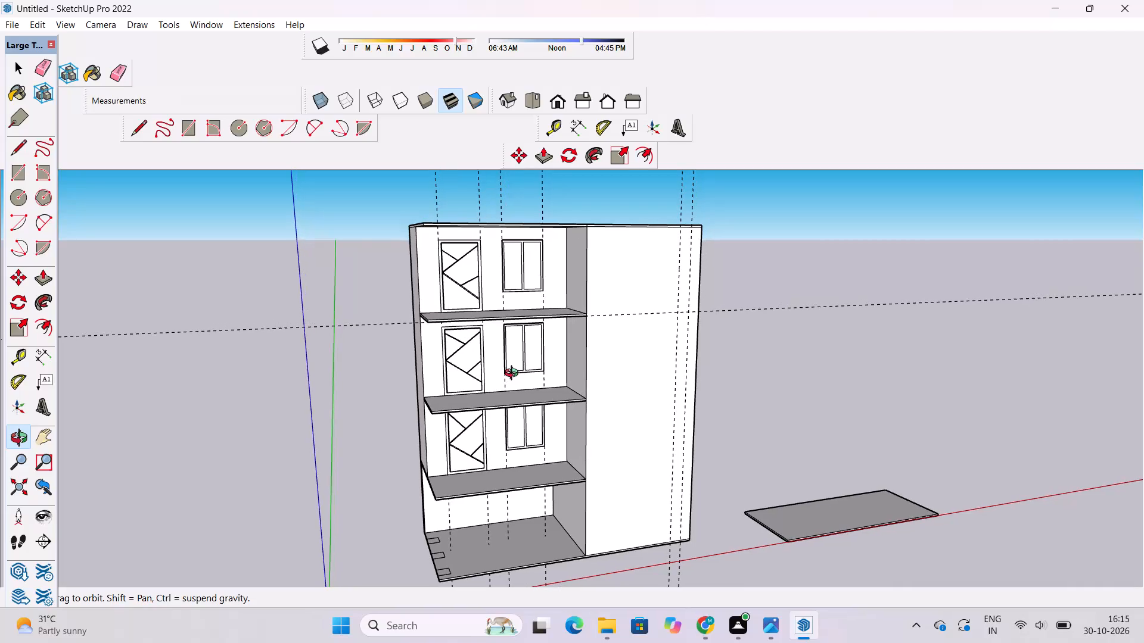
scroll(514, 374, down, 5)
shift+drag(517, 364, 510, 372)
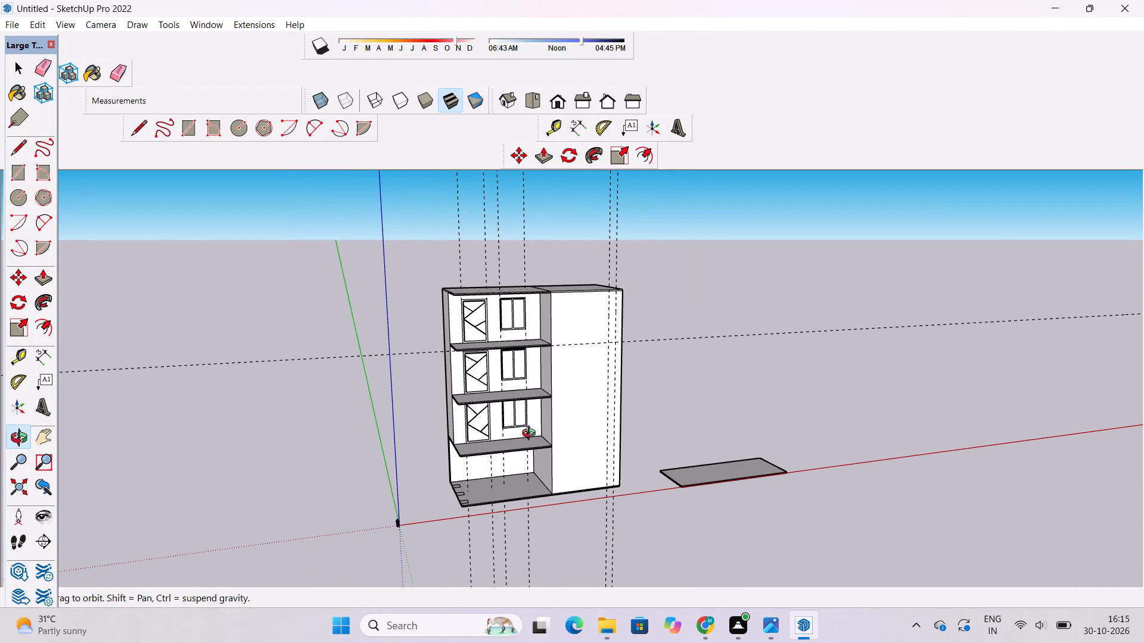
shift+drag(527, 411, 511, 389)
scroll(472, 382, up, 4)
shift+drag(498, 357, 456, 369)
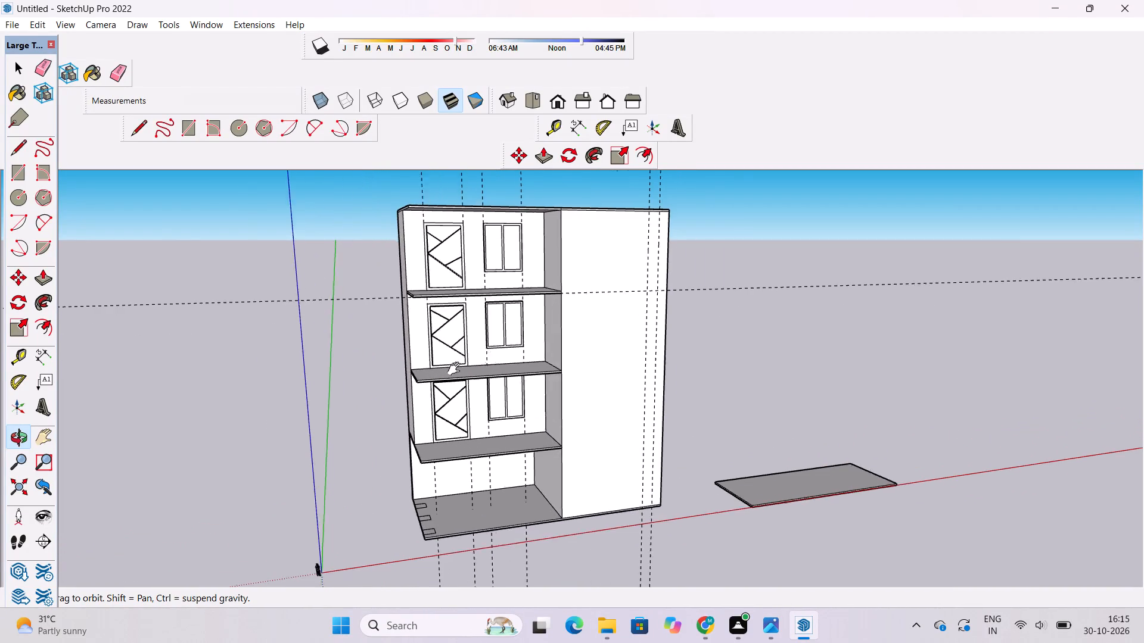
shift+drag(456, 369, 454, 369)
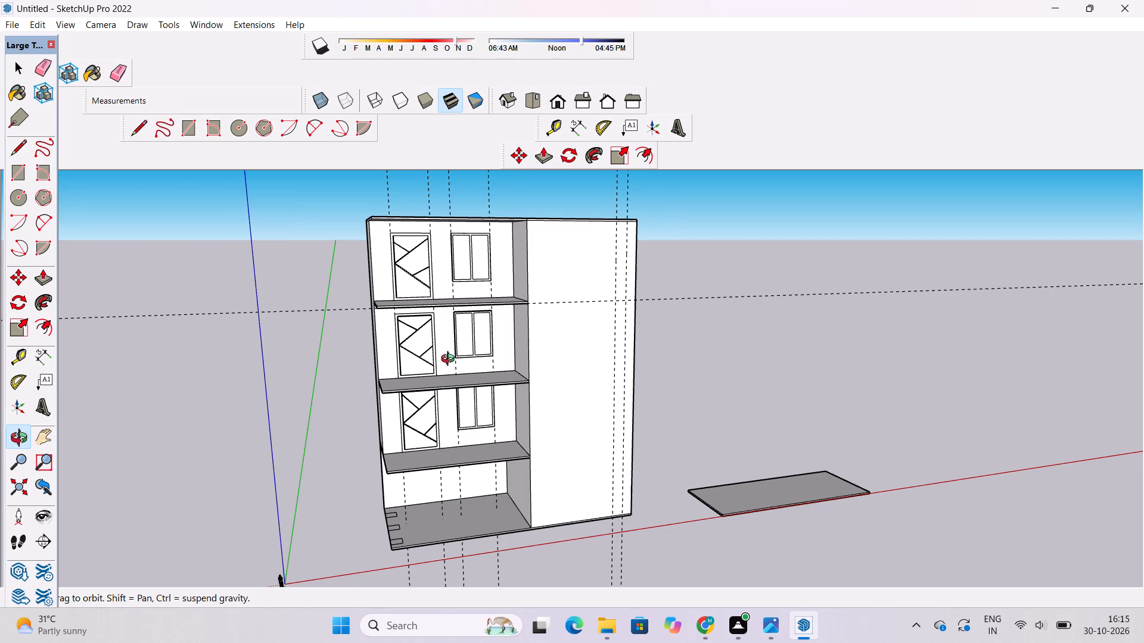
shift+drag(461, 340, 453, 347)
drag(406, 366, 474, 370)
scroll(473, 365, down, 5)
shift+drag(475, 359, 473, 373)
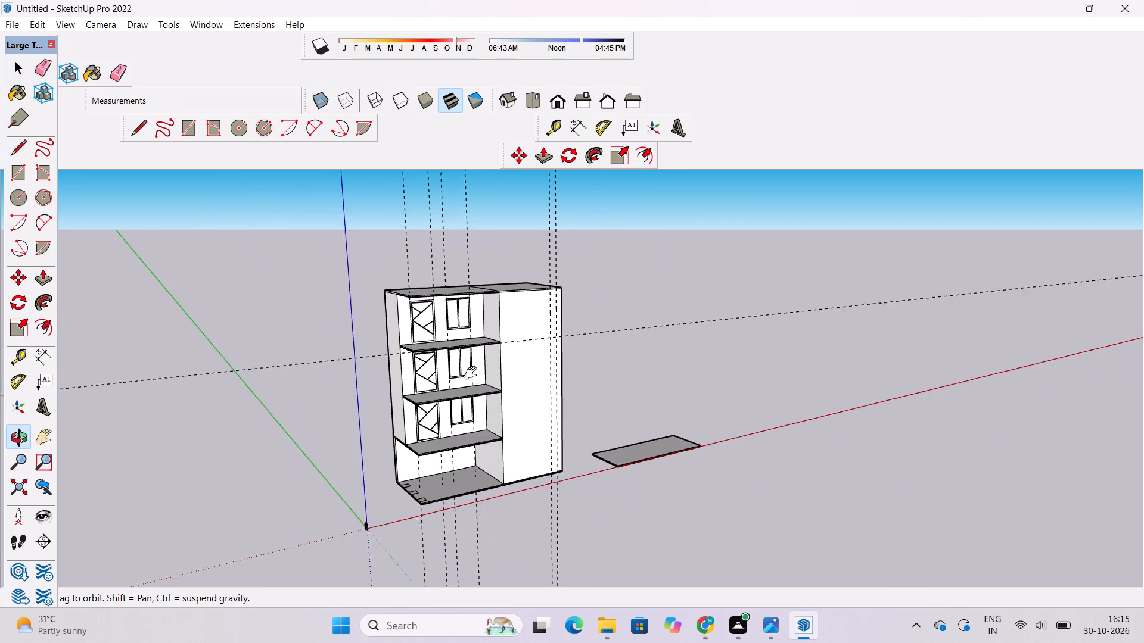
shift+drag(473, 373, 469, 383)
drag(469, 385, 384, 413)
Inspect the roof, the upper-floor slabs from above and below, and the lower floors down to the ground-floor bay.
scroll(447, 316, up, 4)
shift+drag(447, 316, 456, 353)
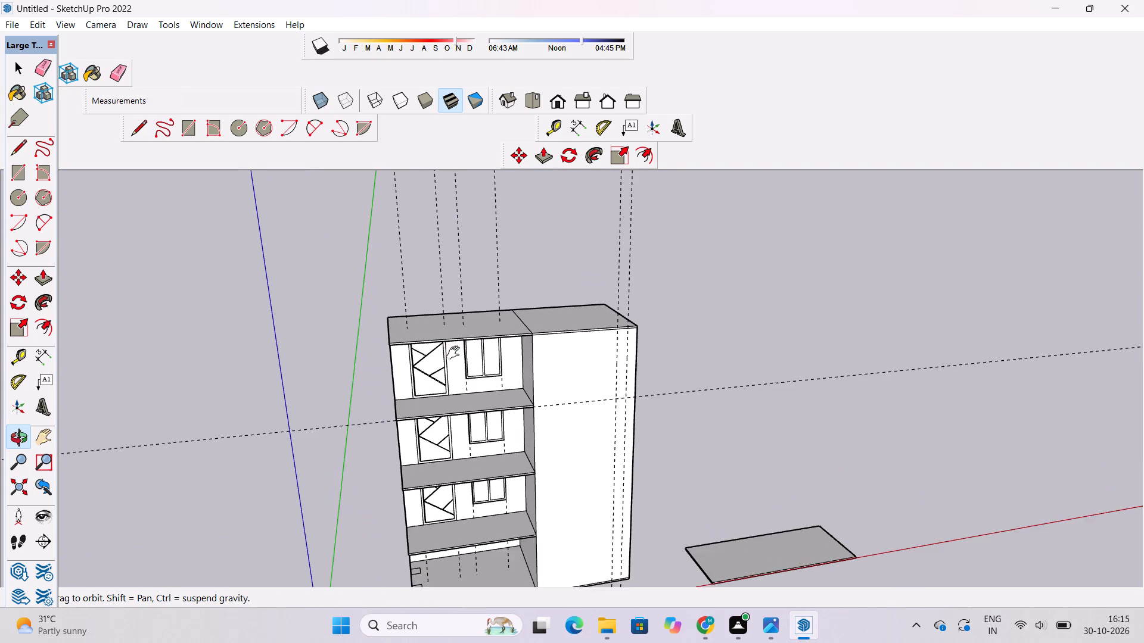
shift+drag(456, 353, 456, 354)
drag(451, 369, 472, 407)
drag(406, 426, 437, 366)
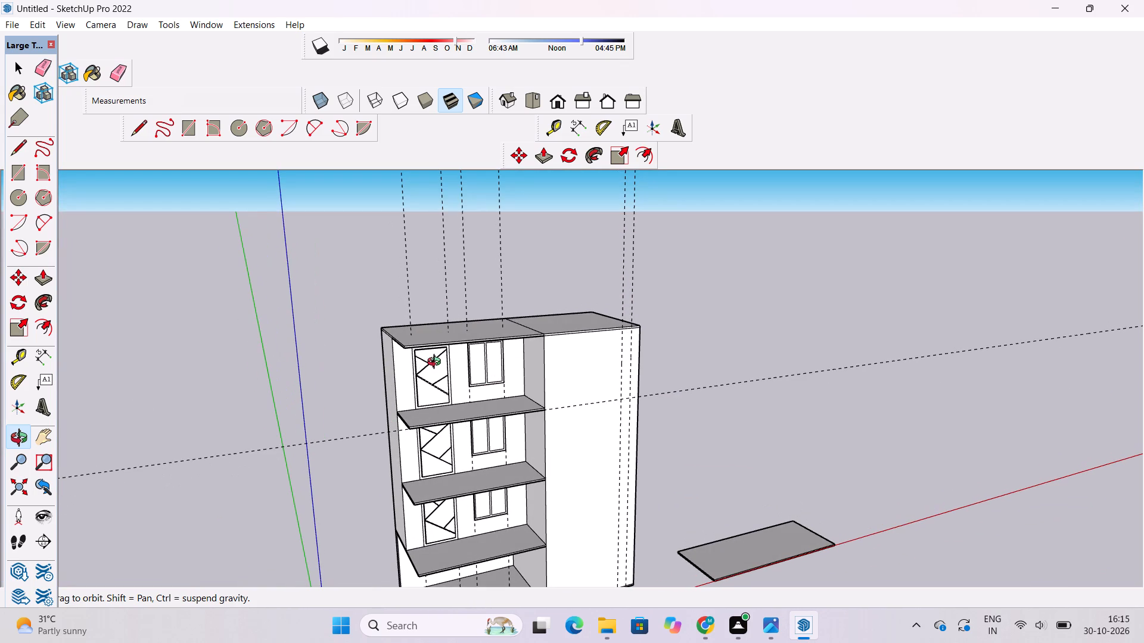
scroll(437, 363, down, 3)
drag(447, 408, 455, 360)
scroll(458, 383, up, 5)
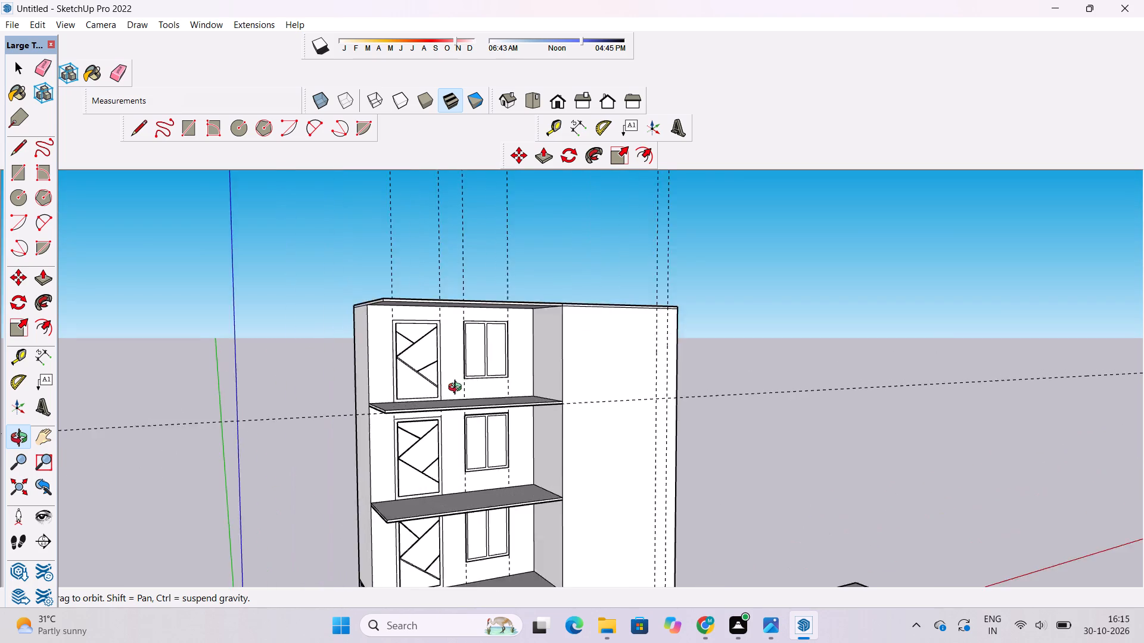
scroll(458, 389, up, 4)
shift+drag(457, 397, 454, 352)
drag(454, 351, 798, 226)
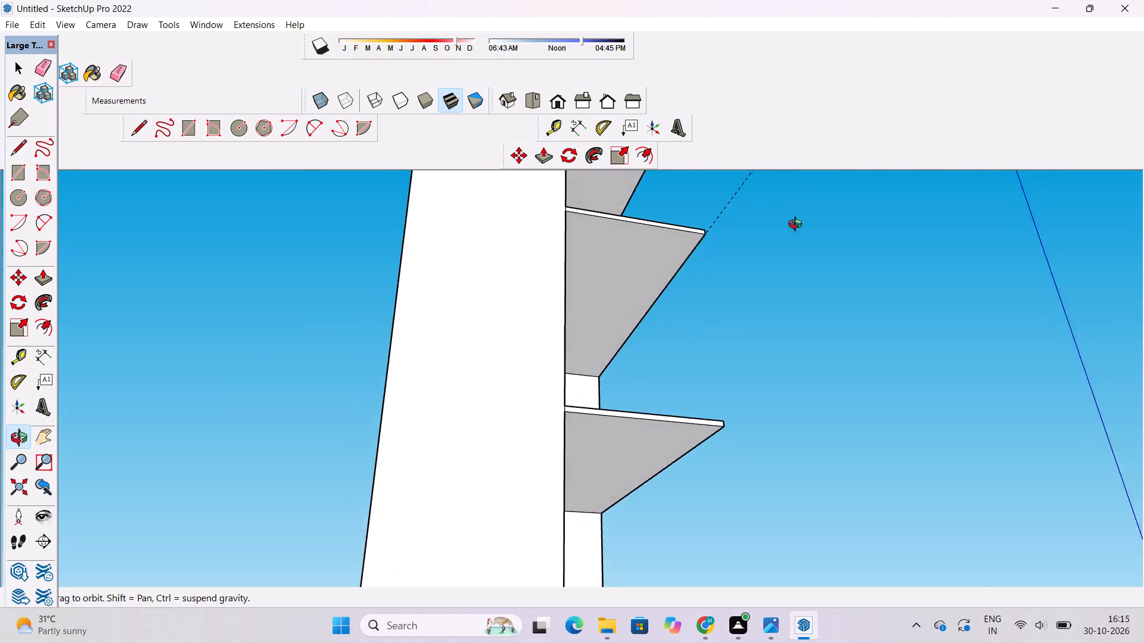
drag(798, 226, 486, 488)
scroll(425, 435, down, 1)
shift+drag(427, 448, 443, 409)
scroll(448, 354, down, 5)
shift+drag(452, 363, 462, 426)
drag(462, 427, 467, 376)
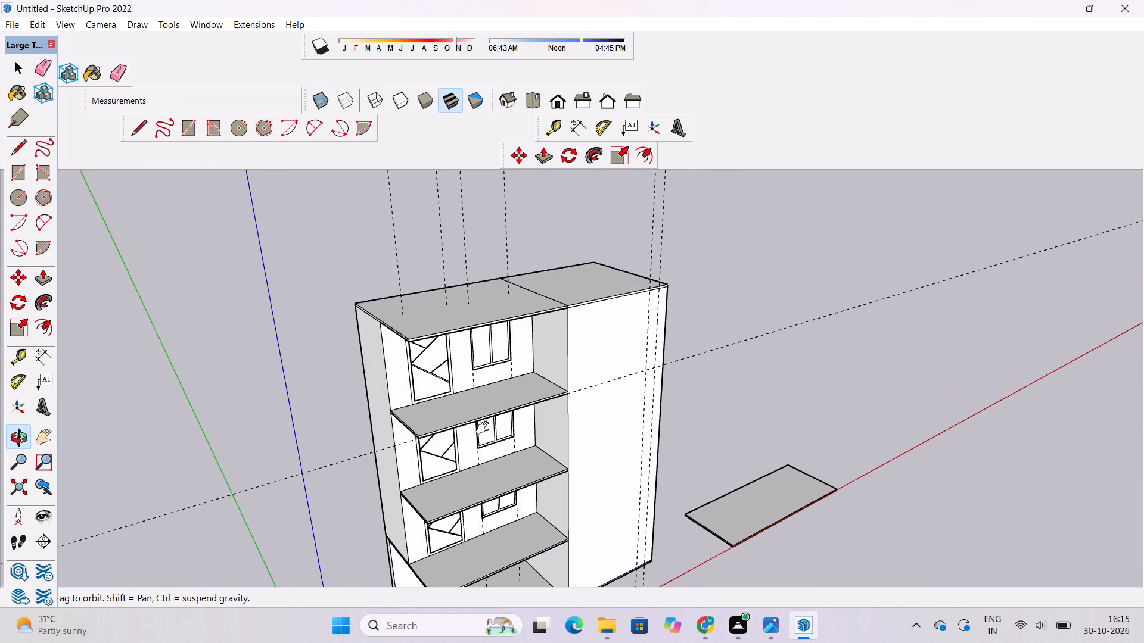
shift+drag(485, 426, 487, 393)
drag(487, 396, 474, 422)
drag(475, 455, 475, 335)
shift+scroll(479, 341, down, 6)
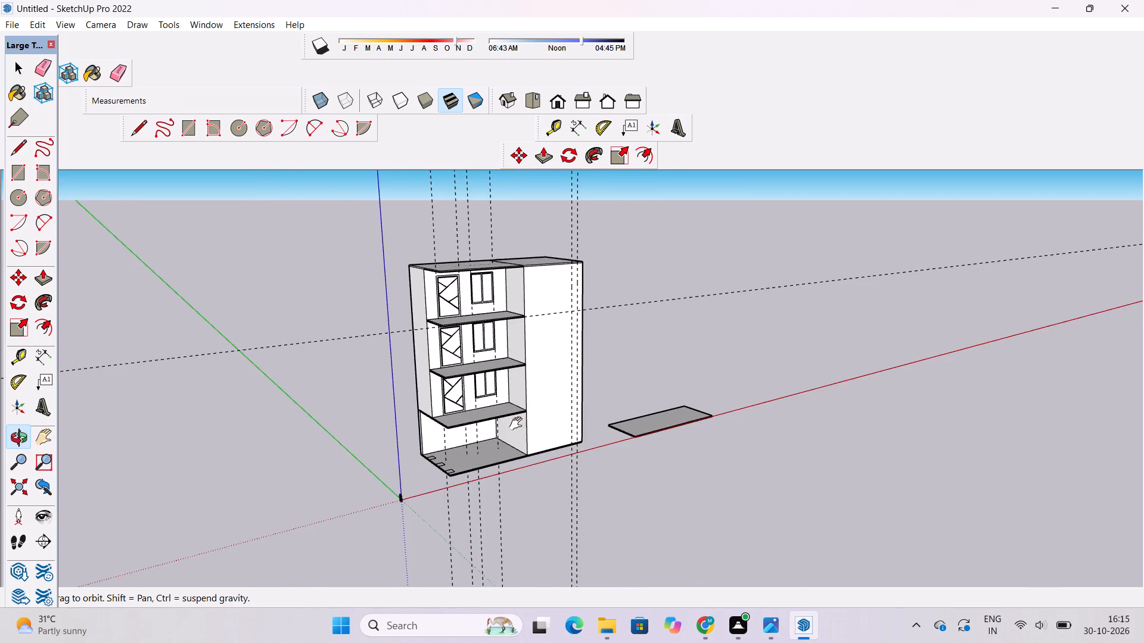
drag(517, 435, 383, 424)
scroll(479, 396, up, 7)
shift+drag(481, 398, 470, 402)
drag(470, 404, 480, 413)
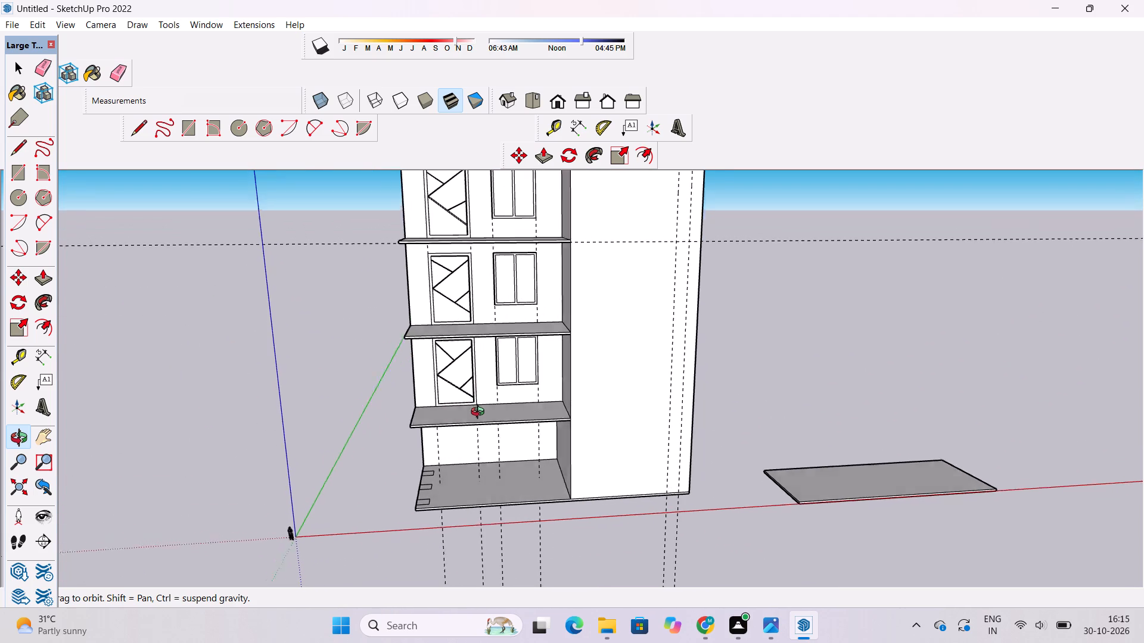
drag(480, 413, 485, 415)
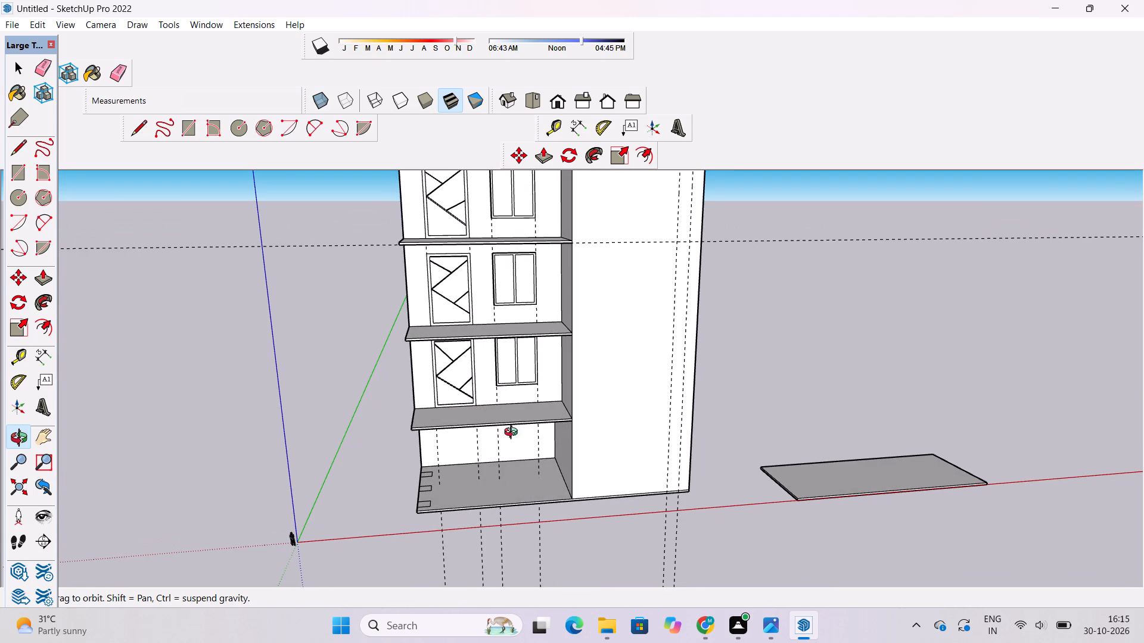
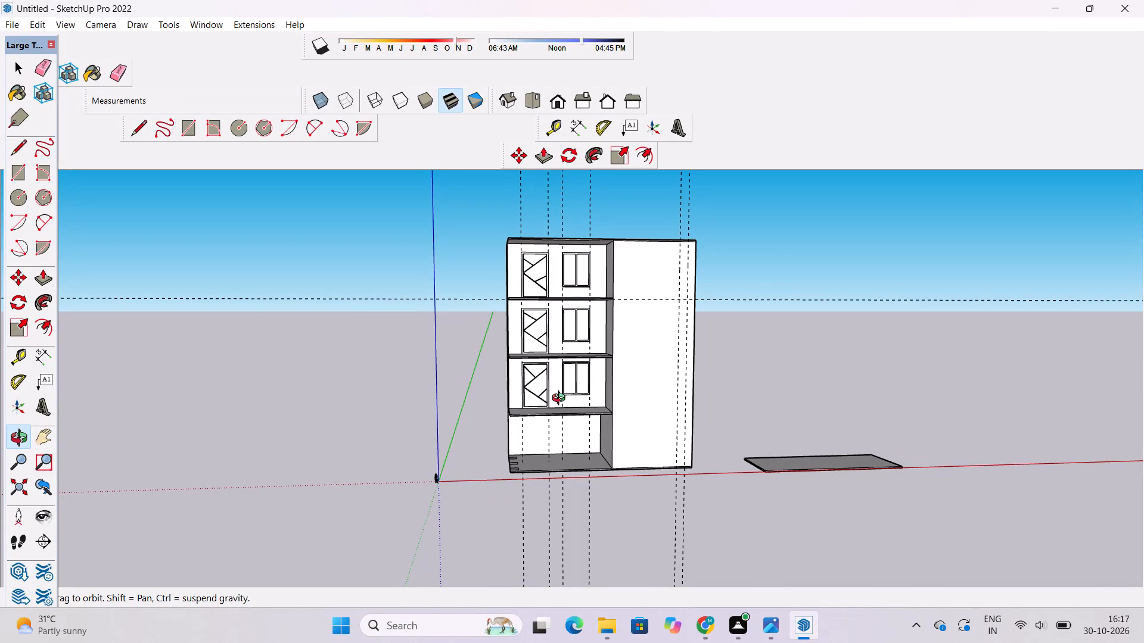
Examine the building's open side, its floor slabs, and the ground-floor bay from several angles.
key(space)
text(o)
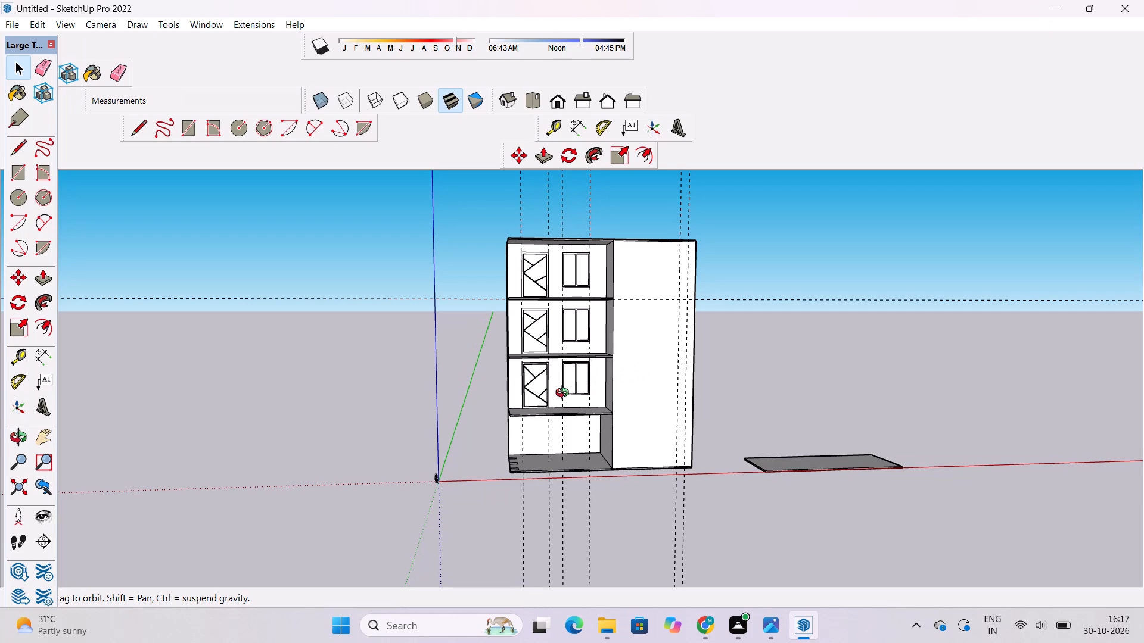
key(space)
key(space)
key(space)
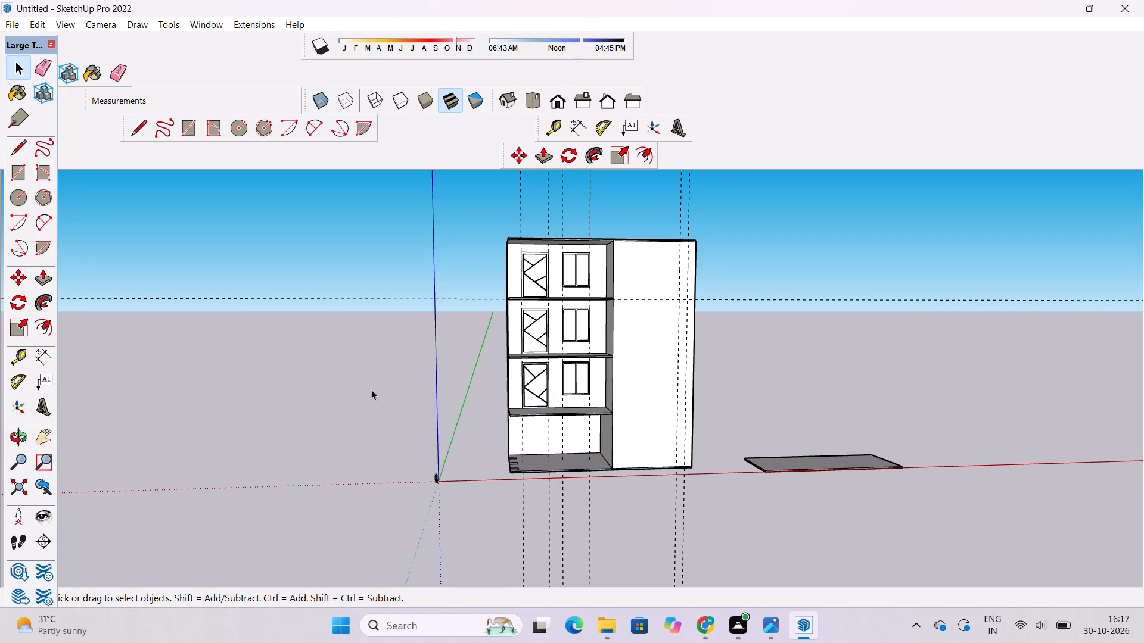
key(o)
shift+drag(548, 395, 507, 416)
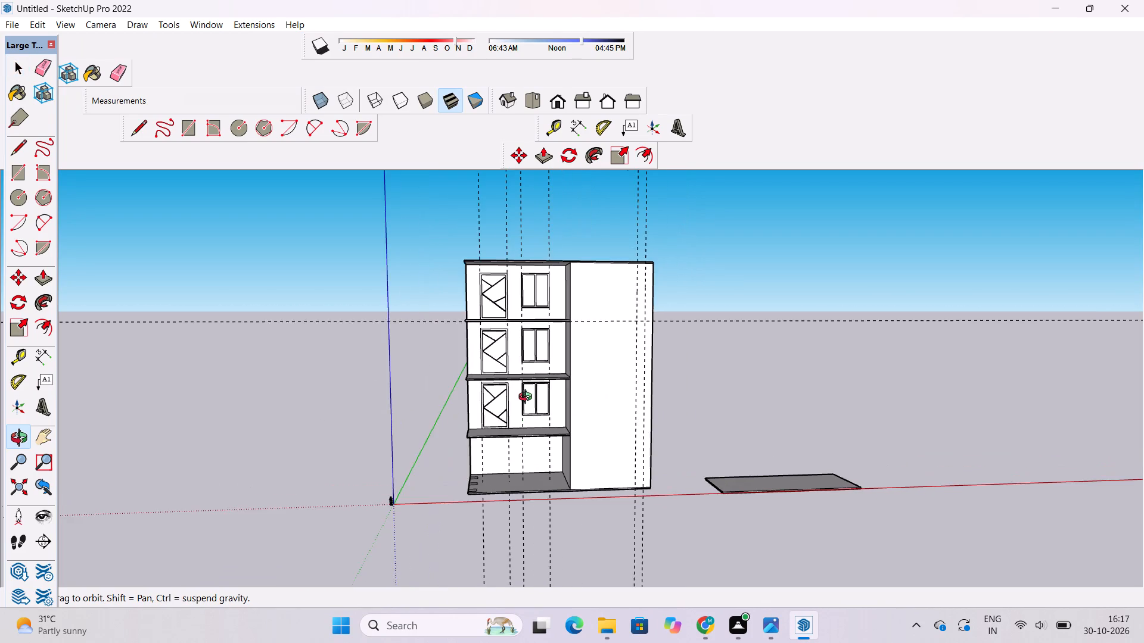
scroll(528, 398, down, 3)
scroll(588, 342, up, 2)
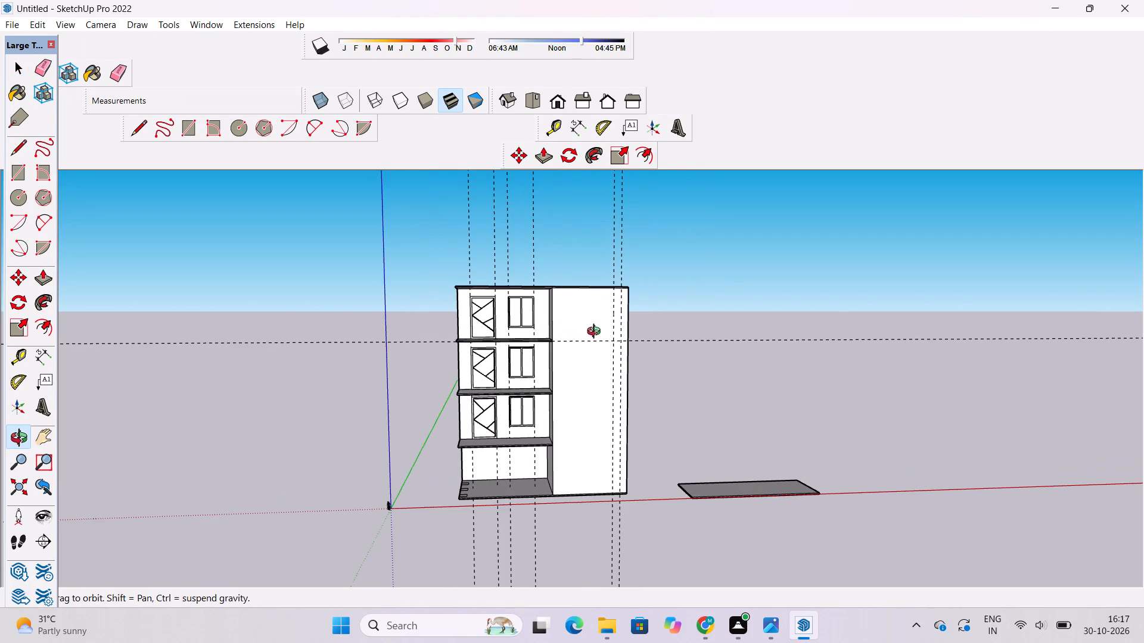
shift+drag(590, 333, 555, 333)
scroll(551, 332, up, 3)
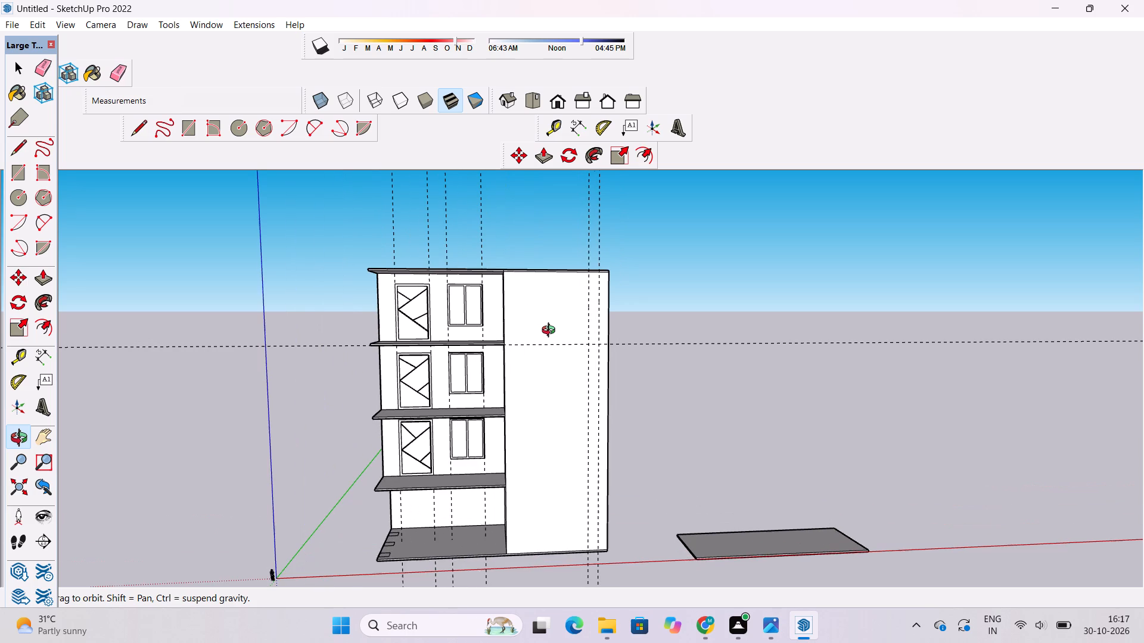
click(551, 332)
scroll(499, 441, up, 4)
shift+drag(503, 448, 446, 385)
shift+scroll(437, 379, down, 4)
shift+drag(430, 380, 470, 389)
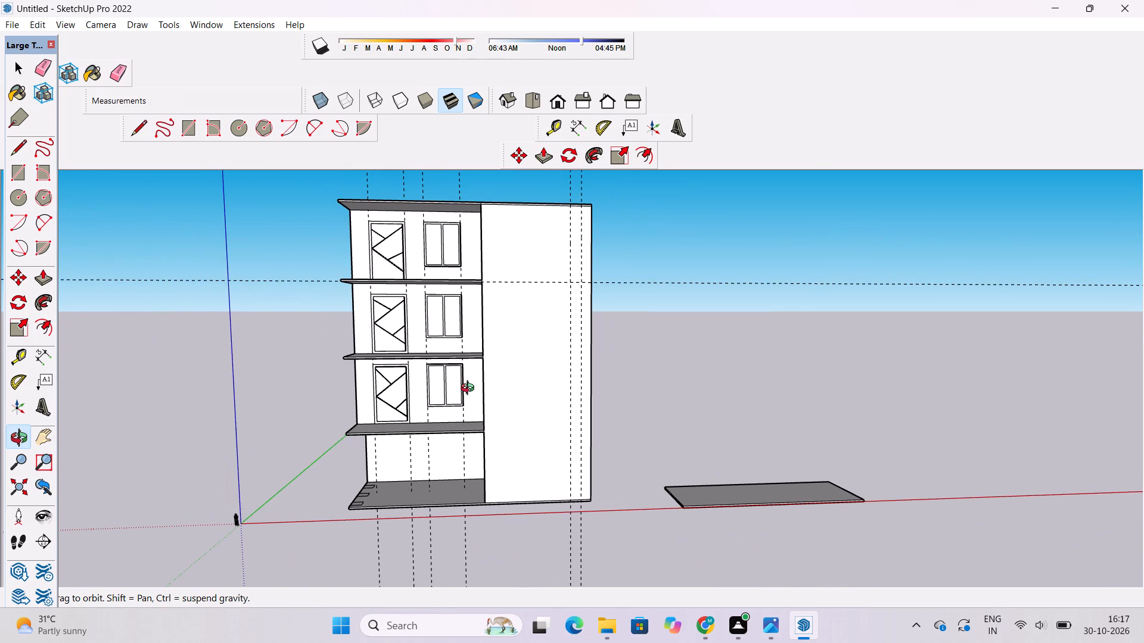
drag(446, 411, 452, 384)
drag(453, 383, 440, 406)
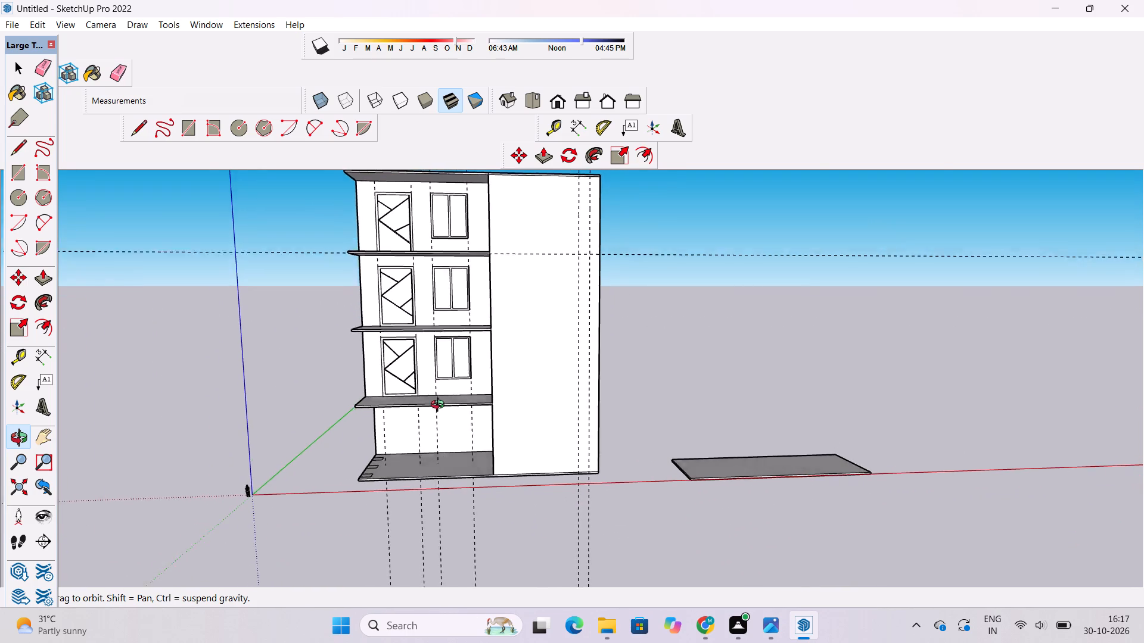
drag(440, 406, 428, 410)
scroll(365, 396, up, 2)
drag(365, 396, 433, 398)
shift+drag(396, 407, 495, 422)
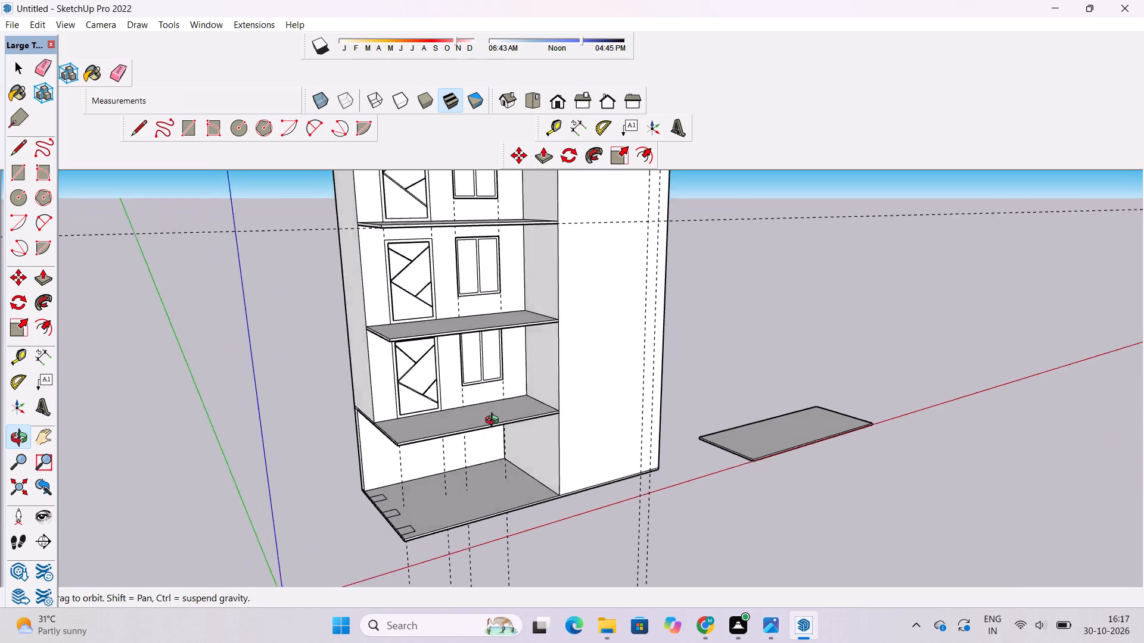
shift+drag(495, 422, 496, 422)
Place a guide 2.5' in from the free side edge of the lowest upper-floor slab, parallel to that edge.
scroll(376, 421, up, 4)
shift+drag(376, 421, 409, 385)
drag(409, 384, 285, 414)
scroll(390, 372, up, 4)
shift+drag(395, 372, 394, 381)
key(t)
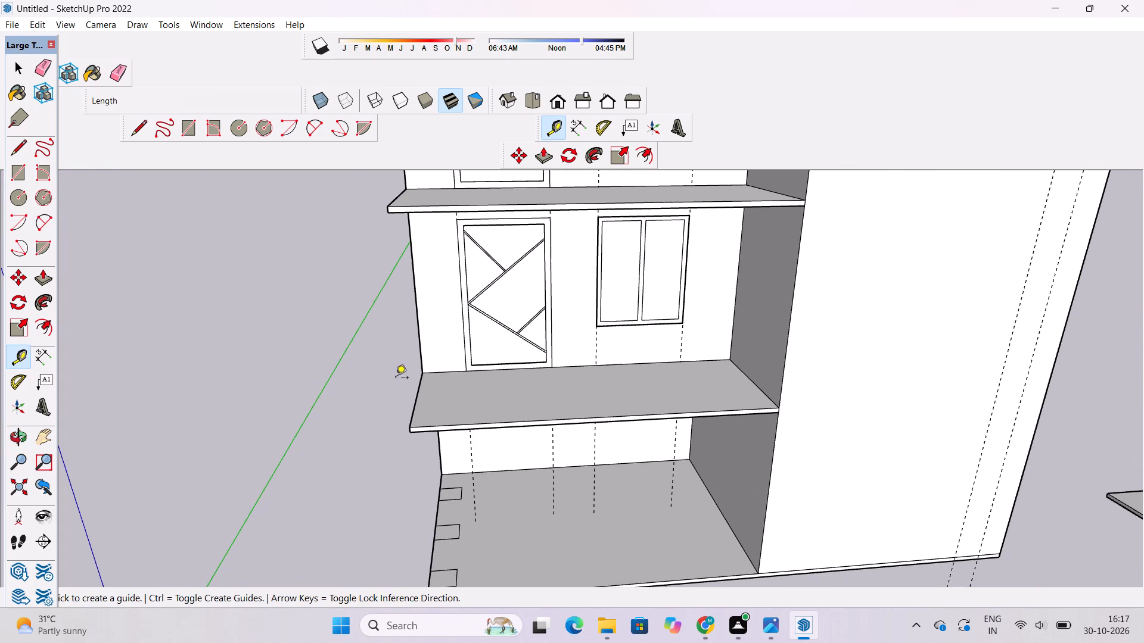
scroll(444, 390, up, 6)
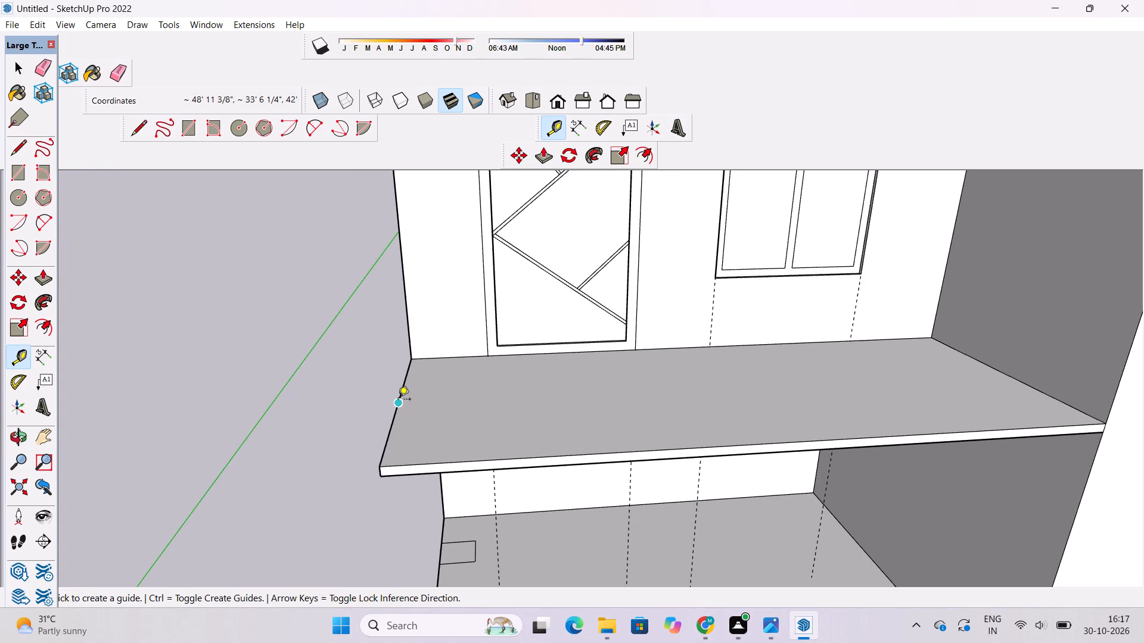
click(398, 401)
scroll(398, 401, down, 4)
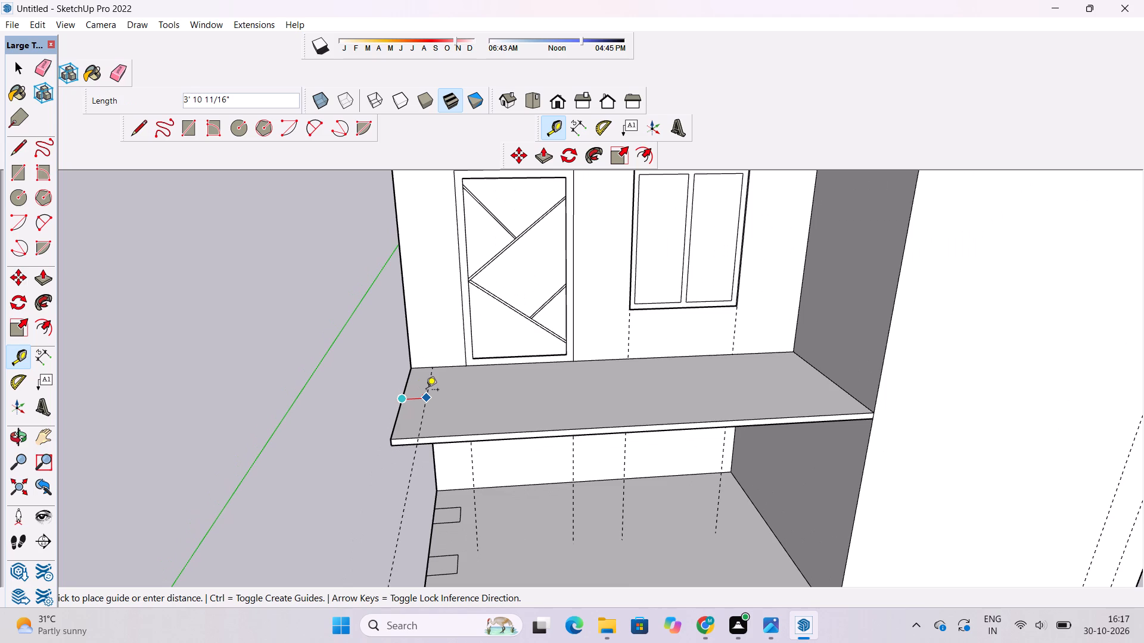
text(2.5')
key(Return)
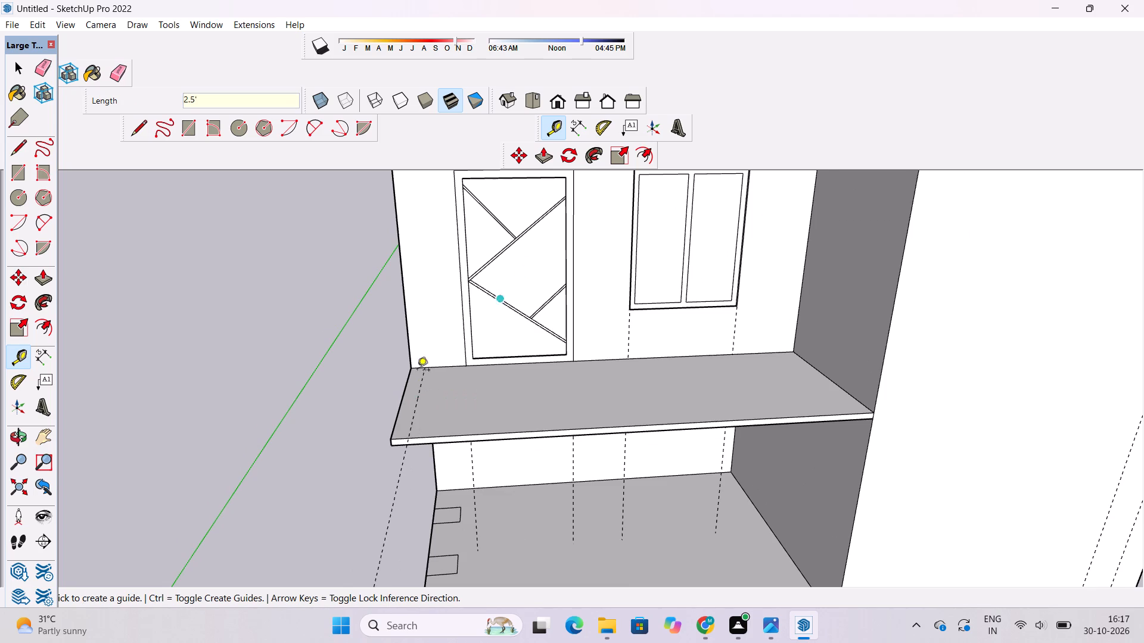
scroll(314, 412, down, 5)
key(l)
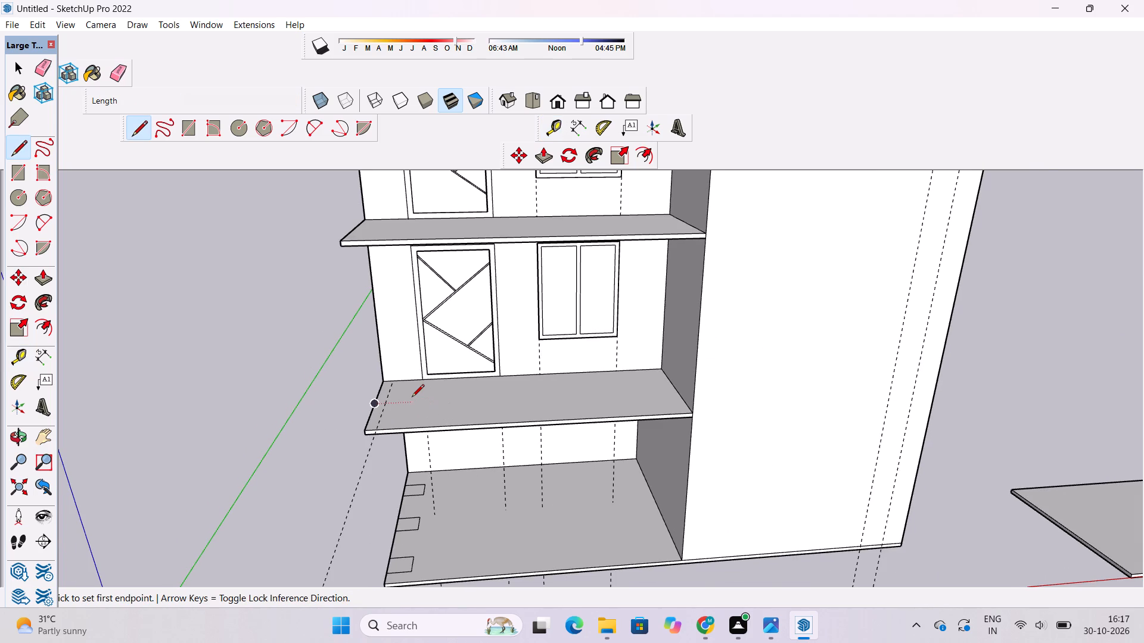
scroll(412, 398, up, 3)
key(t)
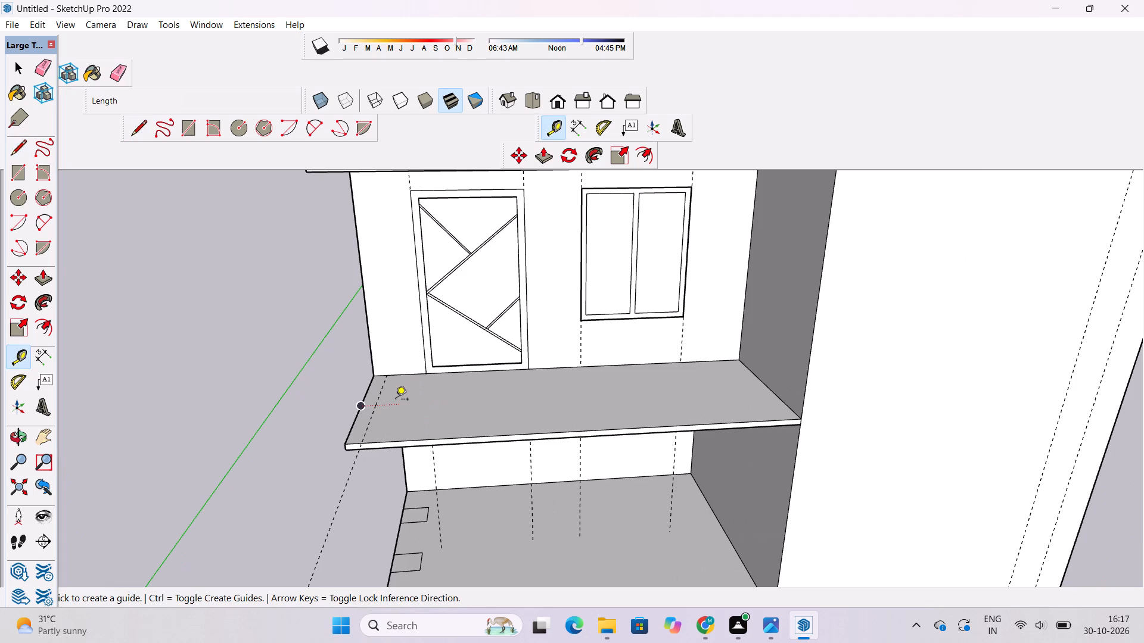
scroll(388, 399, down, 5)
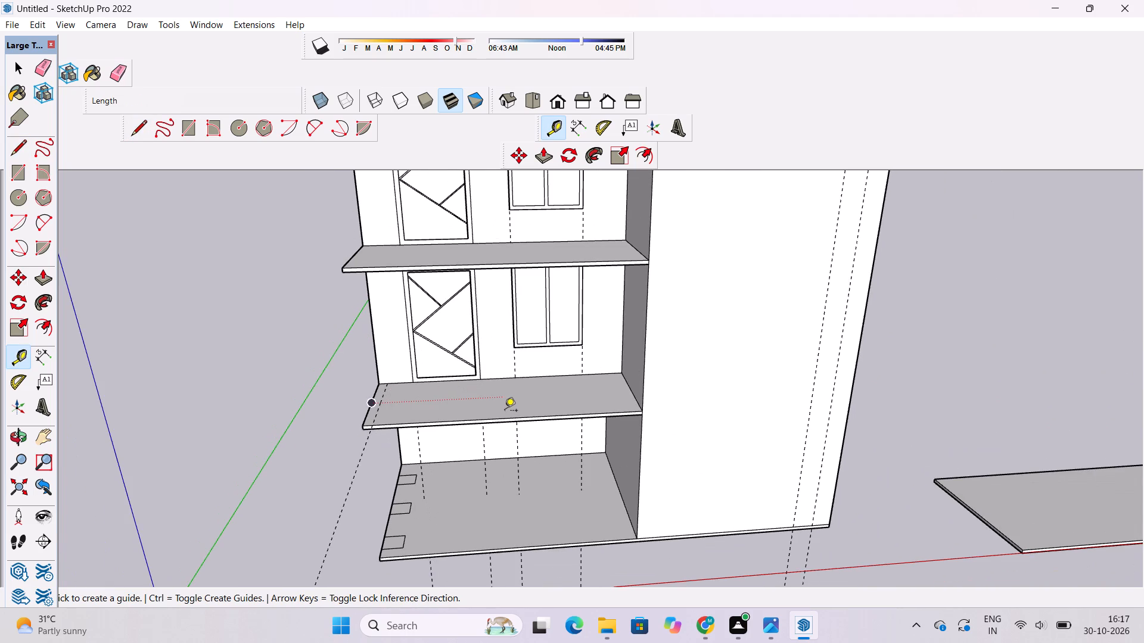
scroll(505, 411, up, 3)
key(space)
Push/Pull the front edge face of the lowest upper-floor slab outward by 3'.
text(o)
shift+drag(485, 432, 463, 395)
shift+drag(462, 394, 517, 422)
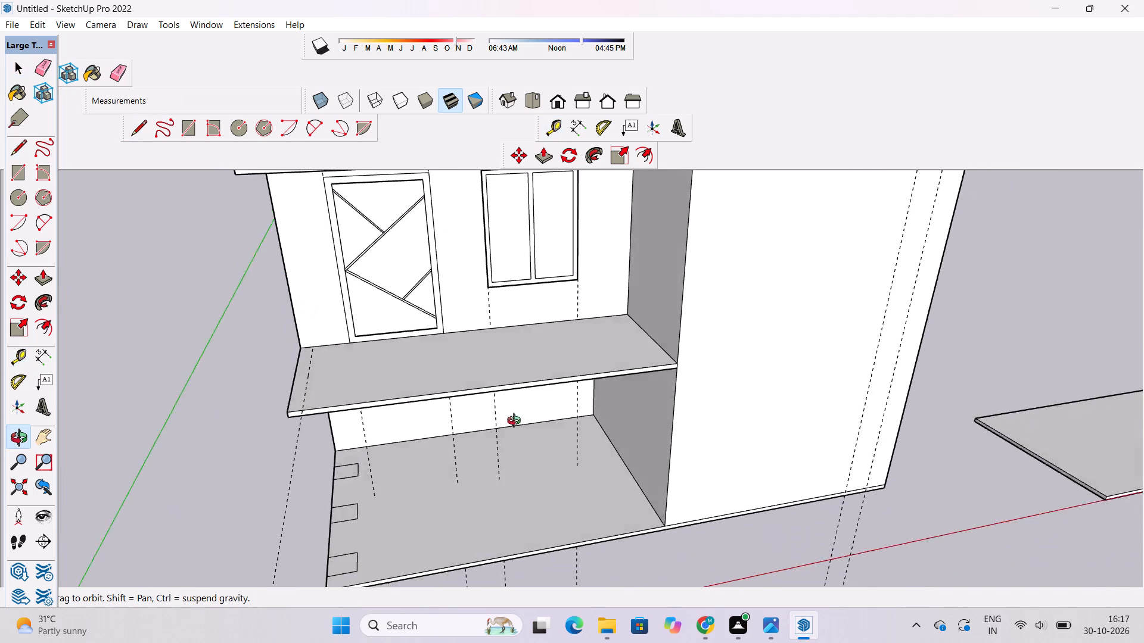
shift+drag(517, 422, 561, 436)
scroll(577, 407, down, 6)
shift+drag(579, 407, 562, 420)
scroll(561, 420, up, 2)
shift+drag(559, 417, 570, 426)
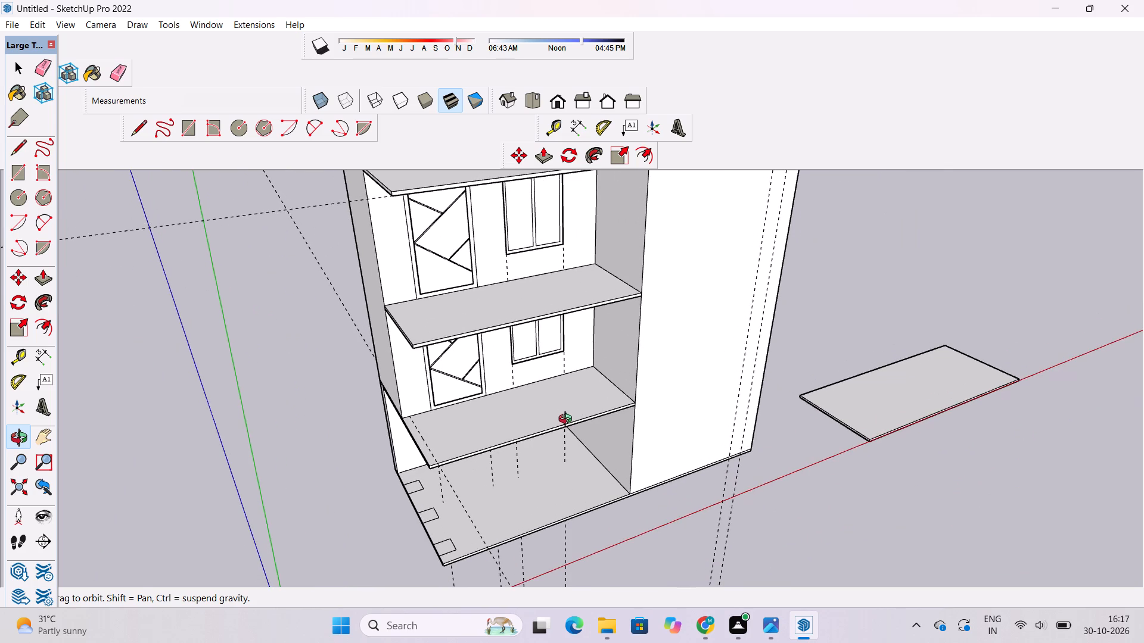
scroll(567, 417, up, 2)
shift+drag(573, 431, 576, 439)
shift+click(576, 440)
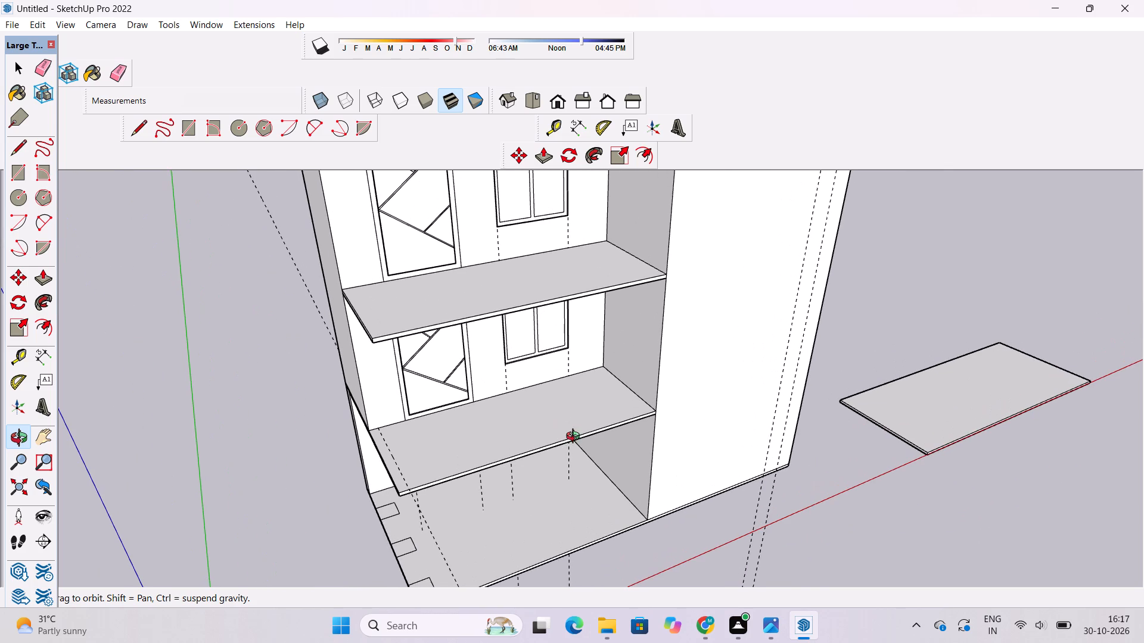
key(p)
scroll(576, 436, up, 7)
click(573, 439)
scroll(573, 439, down, 4)
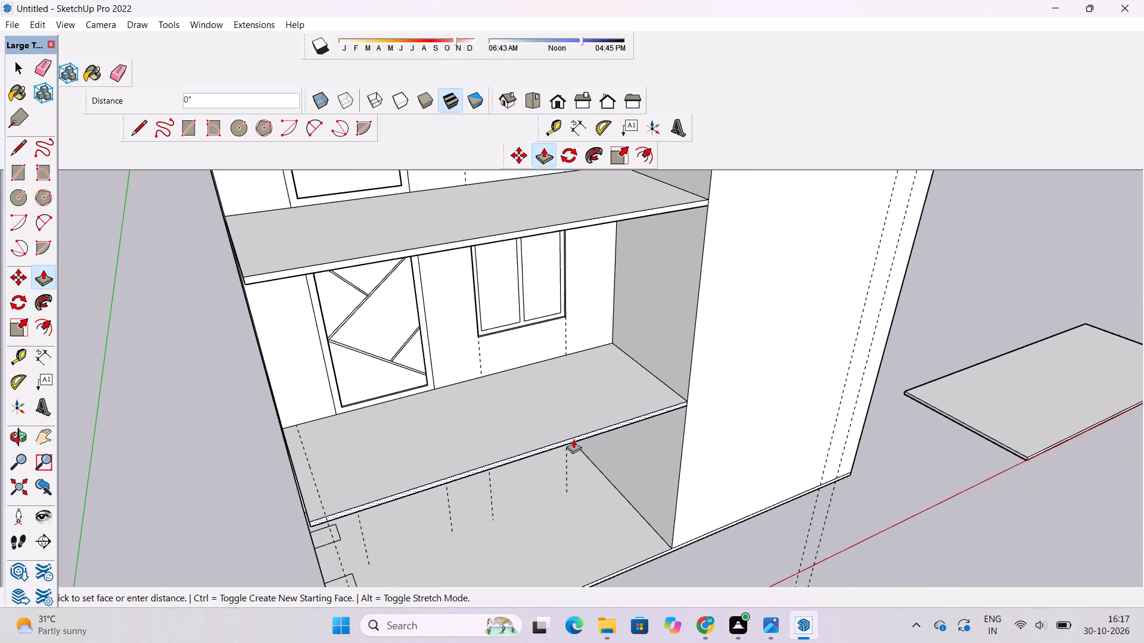
scroll(574, 445, down, 3)
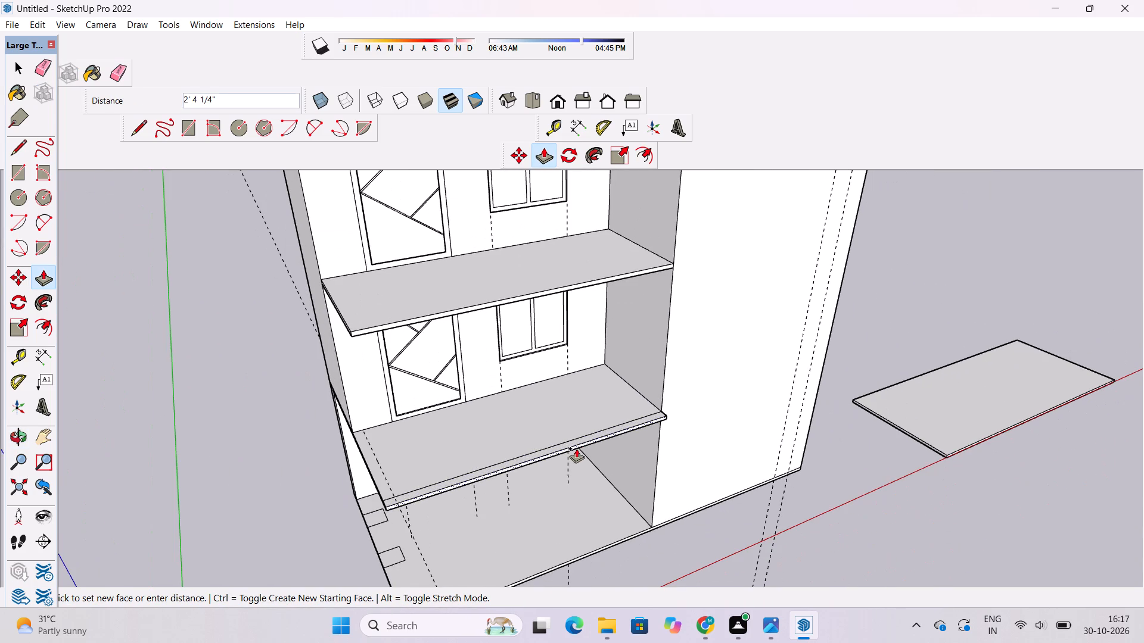
text(3')
key(Return)
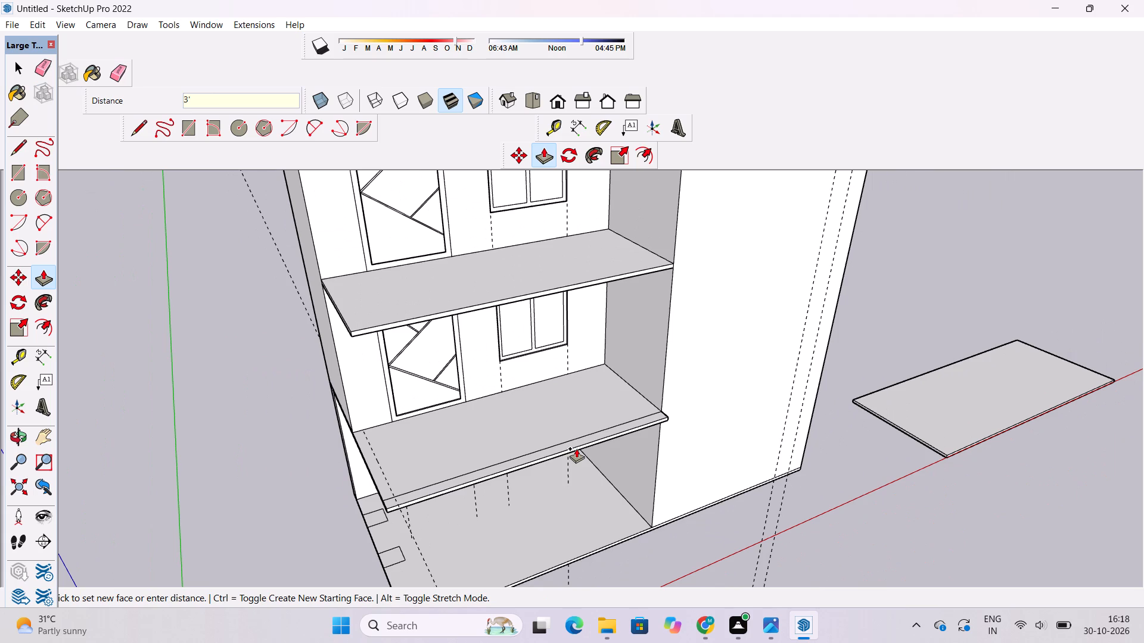
Draw a 29' line along the guide on the slab, from the back wall to the line bordering the front strip.
scroll(576, 448, up, 4)
key(o)
drag(679, 464, 489, 316)
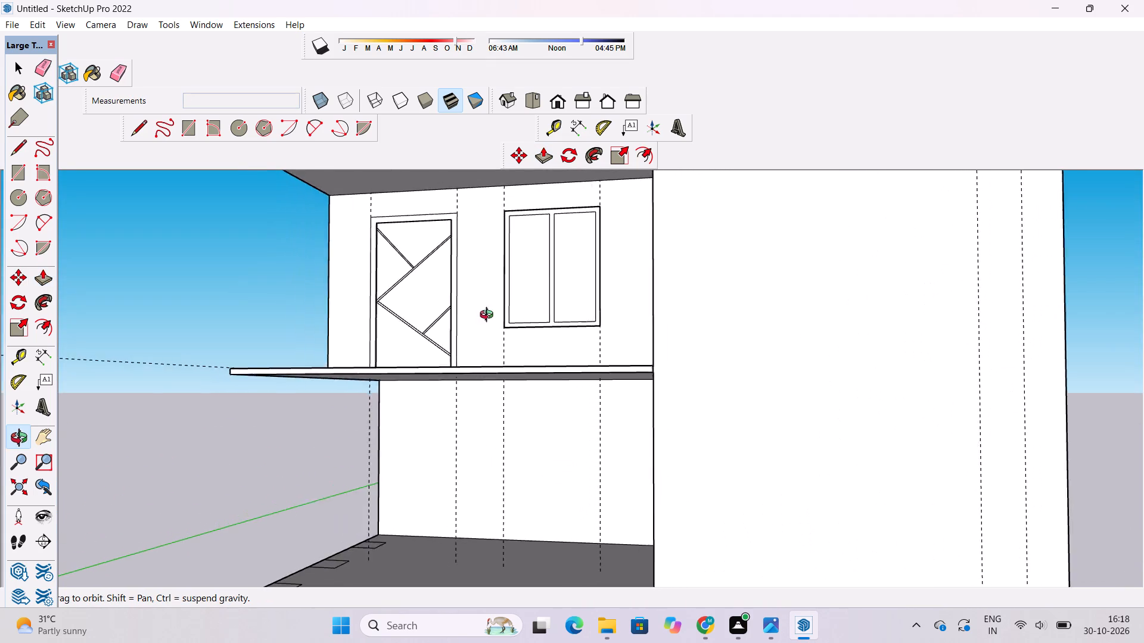
drag(489, 316, 467, 320)
scroll(488, 370, down, 4)
drag(492, 376, 604, 518)
scroll(586, 507, up, 2)
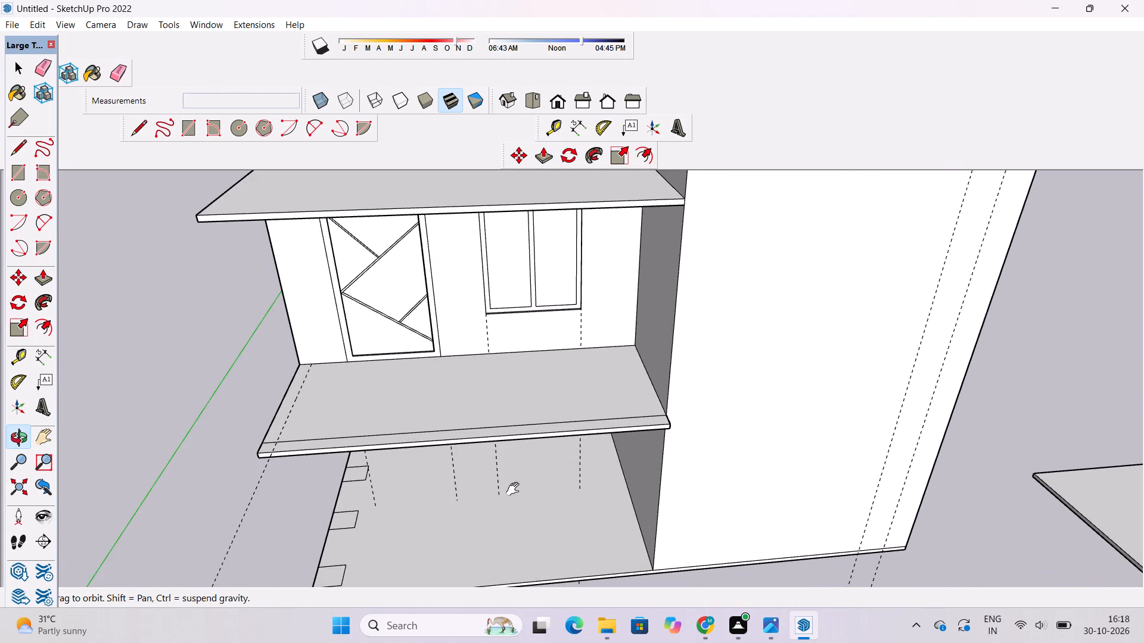
shift+click(515, 489)
drag(522, 499, 541, 567)
scroll(456, 502, up, 3)
shift+drag(455, 495, 517, 523)
drag(511, 516, 470, 505)
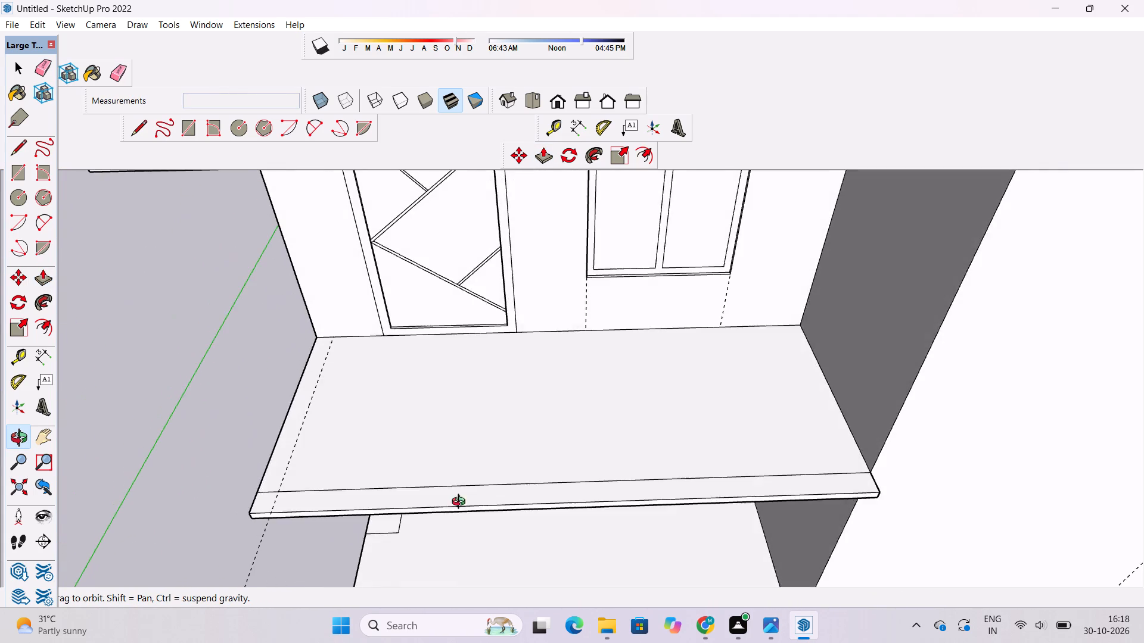
shift+drag(458, 501, 481, 500)
drag(482, 500, 480, 510)
key(l)
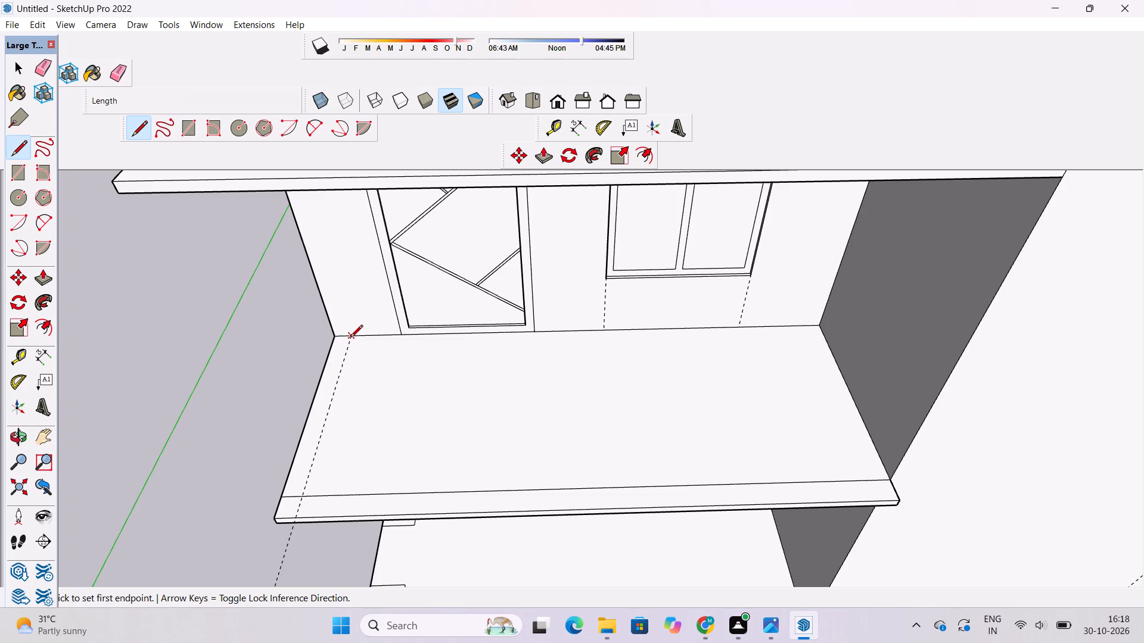
scroll(350, 338, up, 2)
click(350, 338)
scroll(350, 339, down, 4)
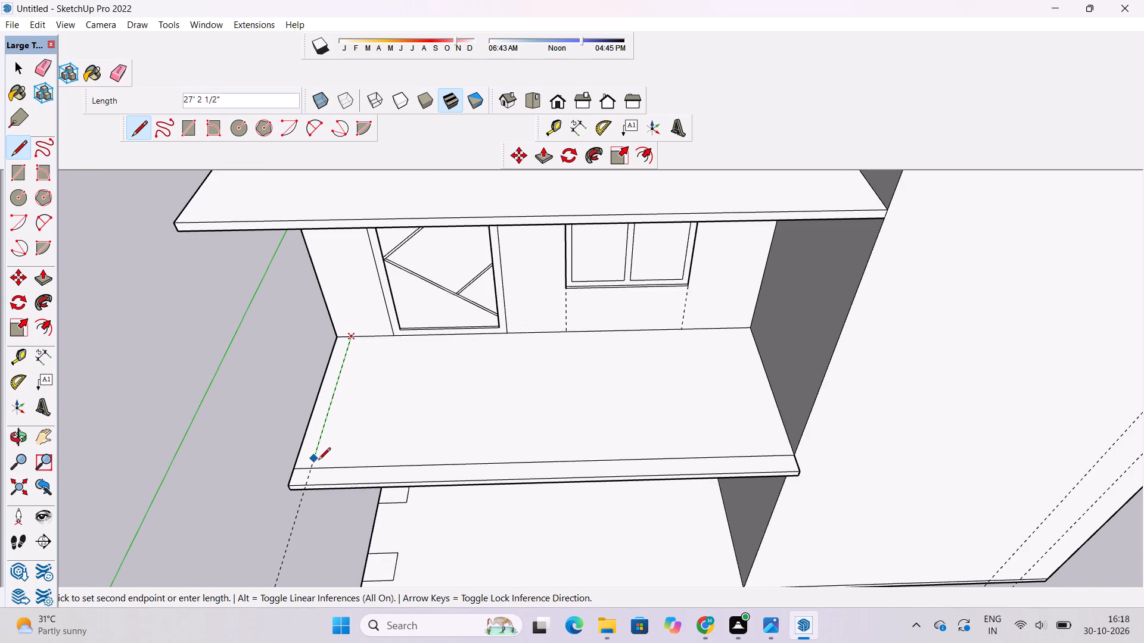
click(315, 469)
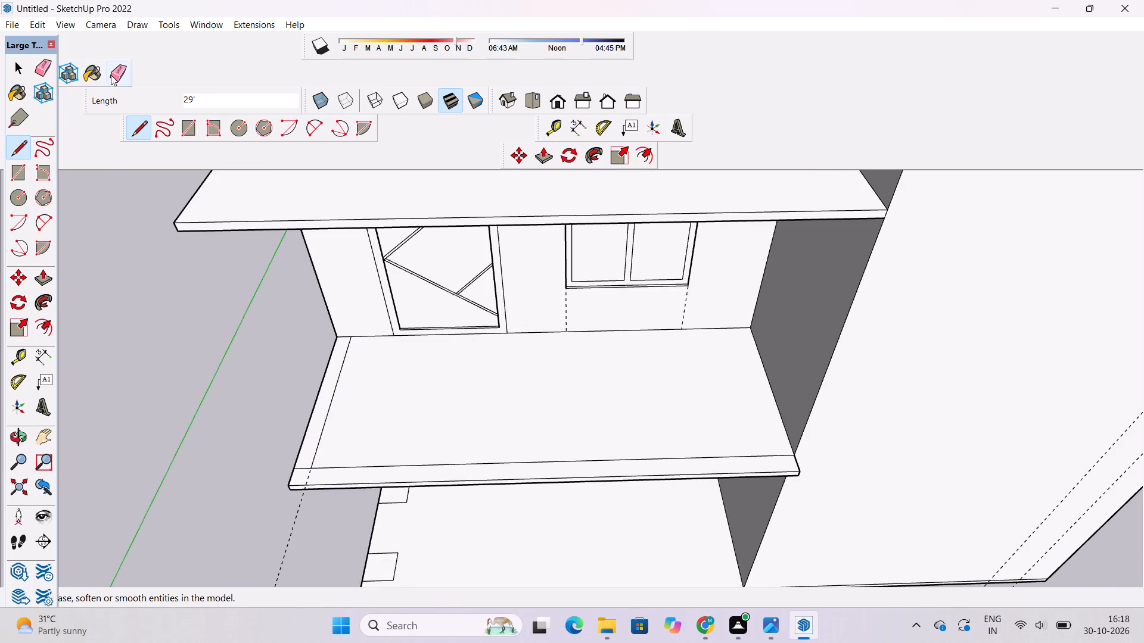
Erase the remaining guide and the short segment of the front strip's line between the new line and the slab's free side edge.
click(111, 75)
drag(306, 516, 296, 508)
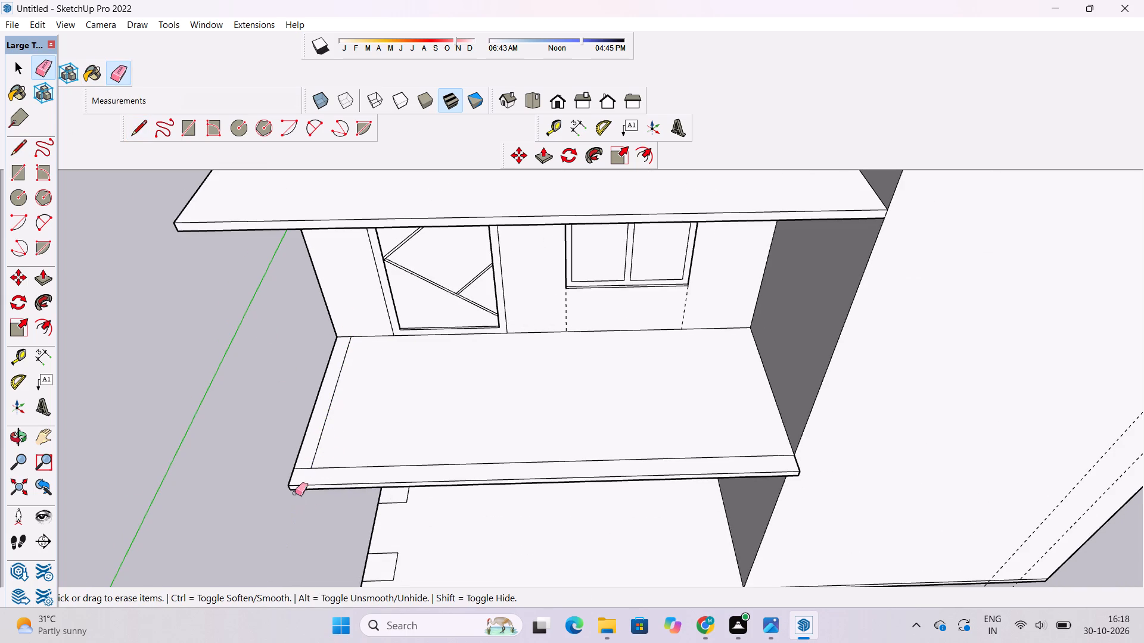
scroll(308, 466, up, 4)
drag(308, 465, 303, 474)
key(space)
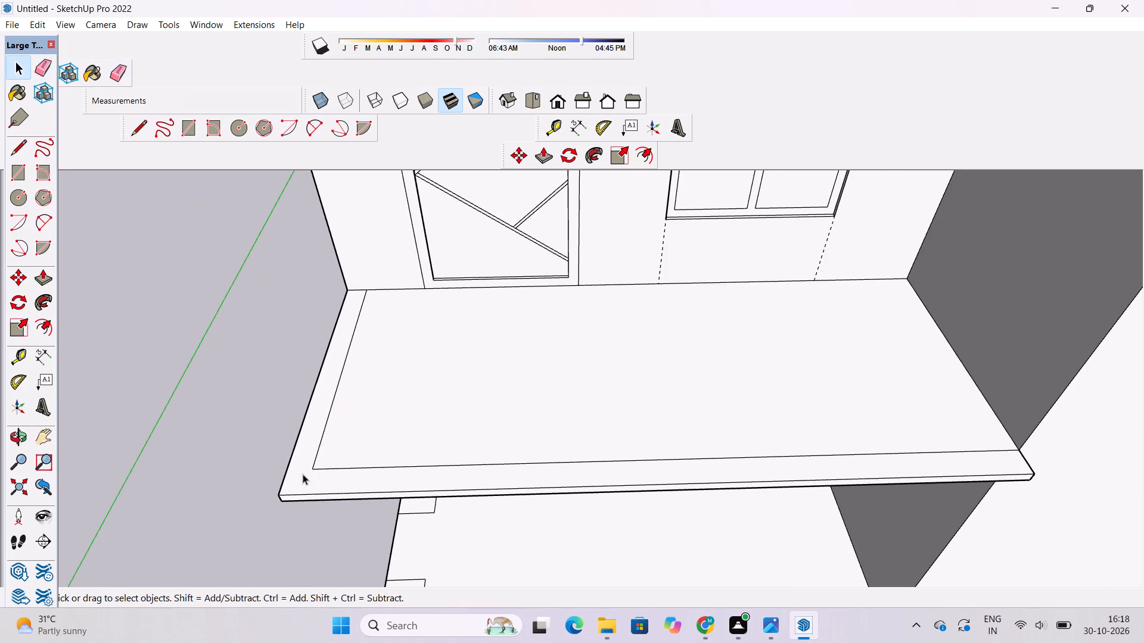
Examine the slab's L-shaped border and the floors above it.
text(o)
scroll(327, 475, down, 4)
drag(328, 476, 328, 492)
drag(328, 498, 352, 435)
scroll(356, 418, down, 4)
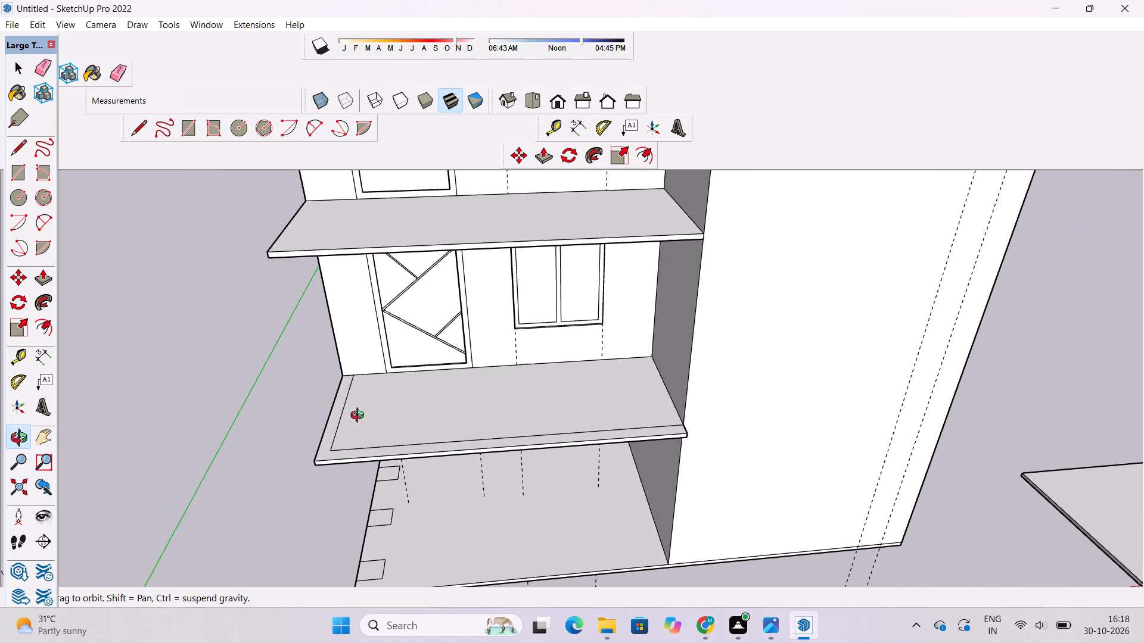
shift+drag(365, 414, 355, 470)
drag(353, 486, 360, 498)
scroll(362, 493, down, 3)
drag(378, 516, 344, 452)
shift+drag(343, 449, 348, 452)
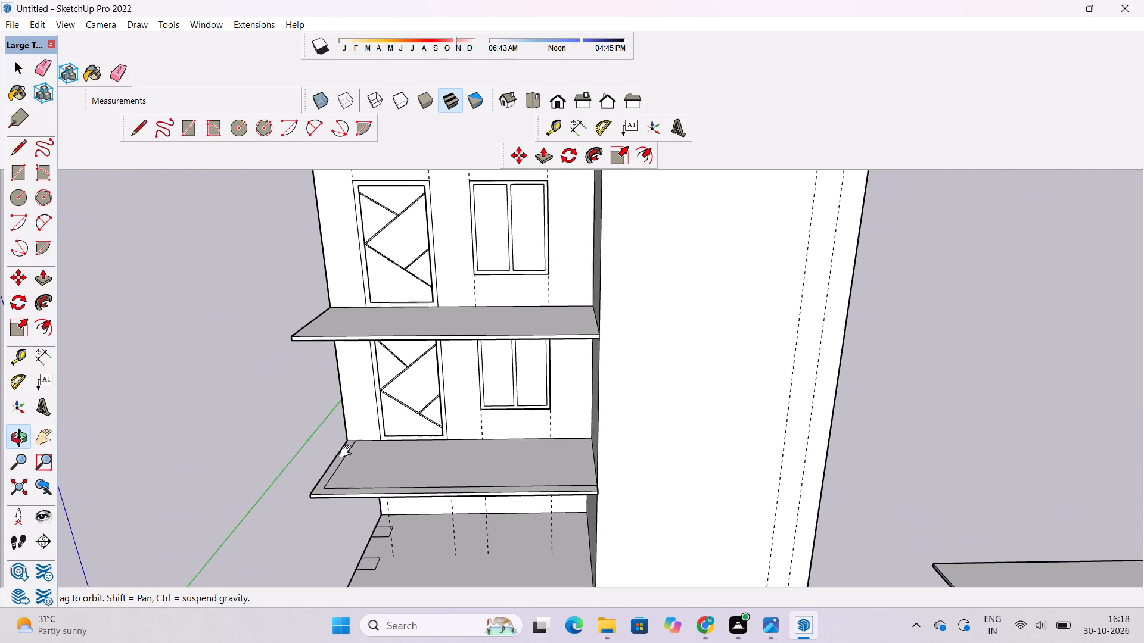
shift+drag(348, 452, 362, 460)
Draw a 2' 6" line from the border's inner corner to the slab's free side edge, continuing the front strip's line.
scroll(324, 513, up, 5)
shift+drag(329, 515, 328, 489)
drag(328, 488, 367, 555)
scroll(380, 532, up, 4)
shift+drag(393, 523, 299, 520)
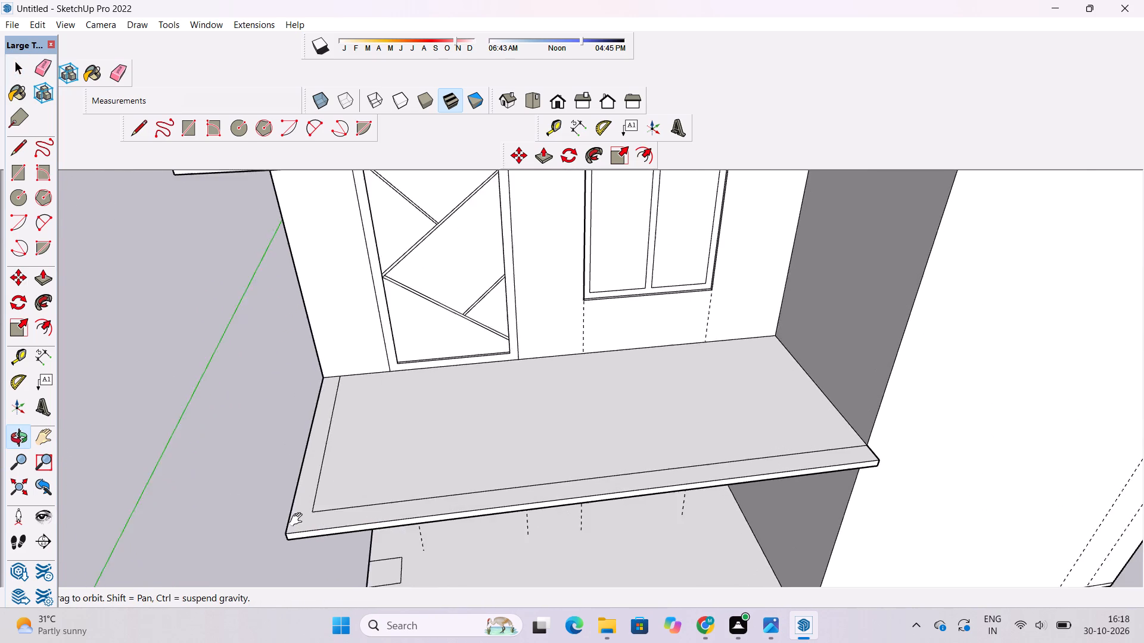
shift+drag(299, 520, 281, 520)
drag(280, 520, 282, 529)
shift+drag(282, 529, 313, 538)
key(l)
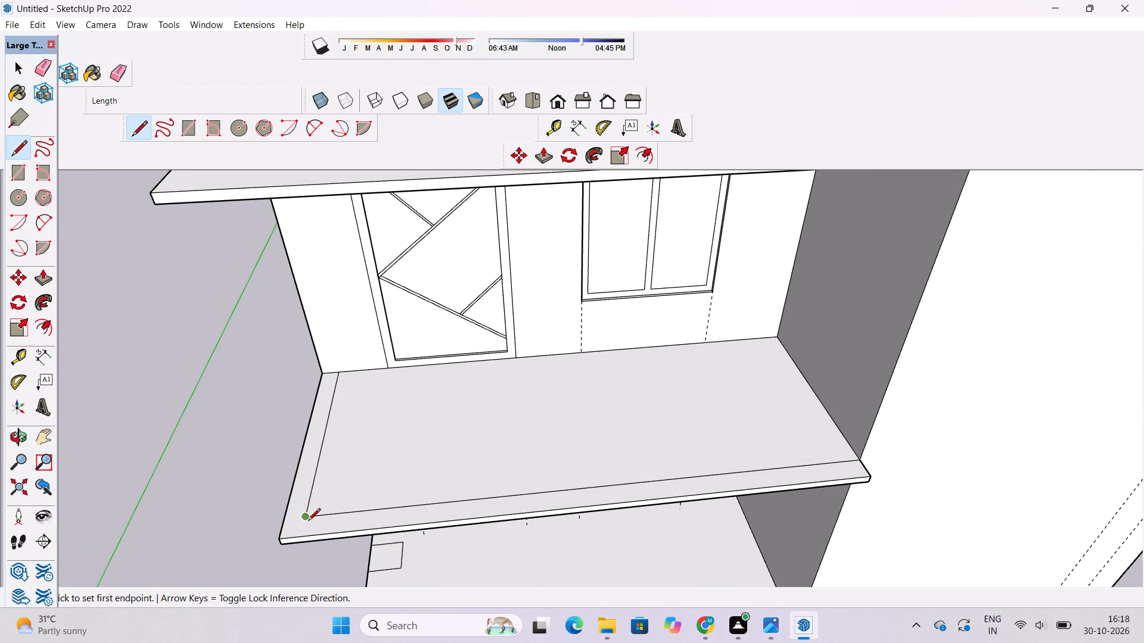
click(306, 515)
click(287, 519)
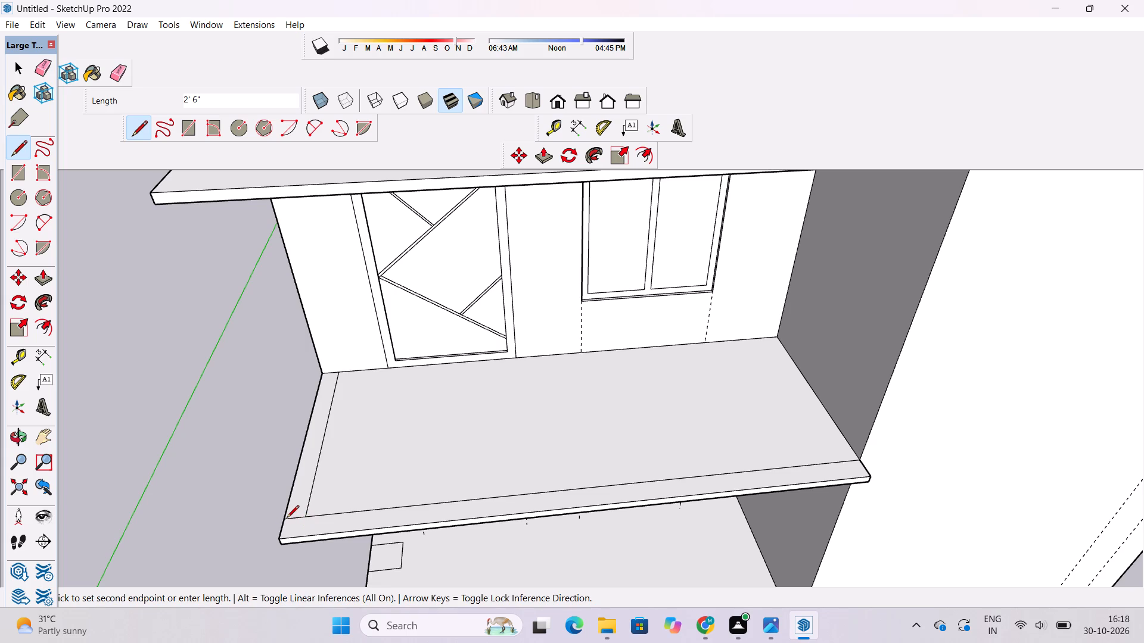
Push/Pull the side border strip of the lowest upper-floor slab up 40' to meet the slab above.
key(space)
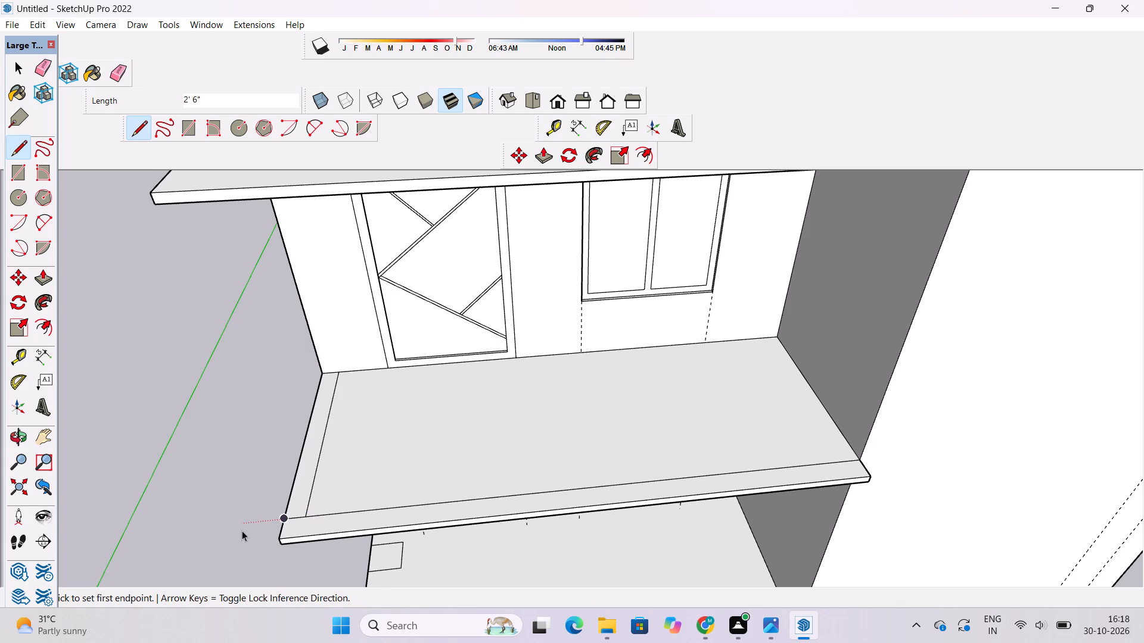
text(o)
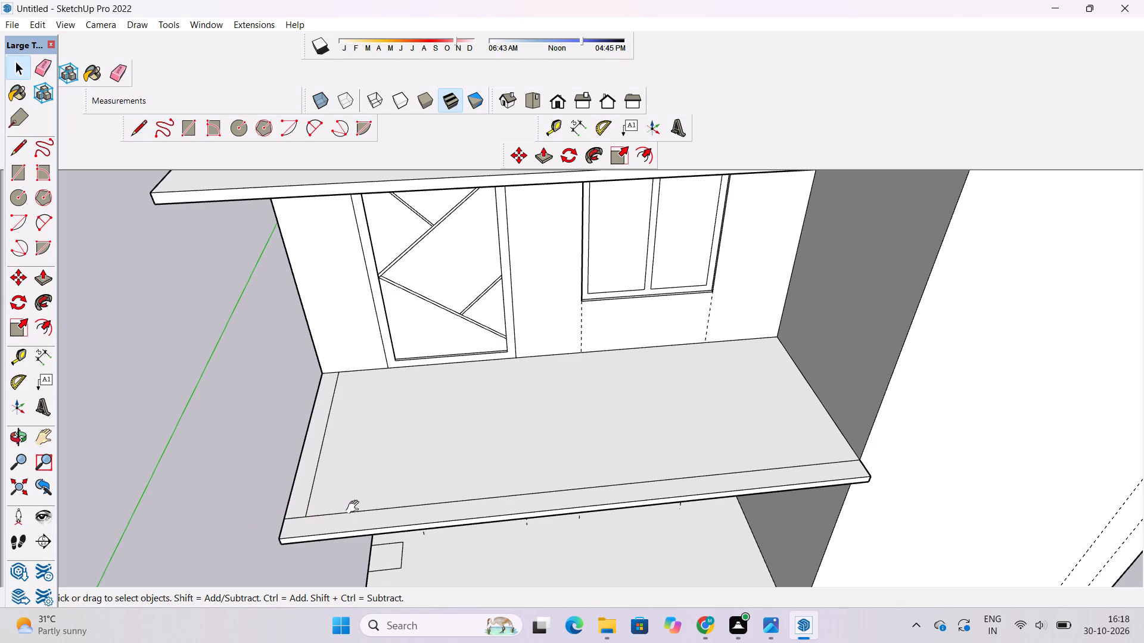
shift+scroll(356, 499, down, 3)
shift+drag(356, 499, 362, 511)
drag(362, 511, 366, 478)
shift+drag(366, 477, 375, 497)
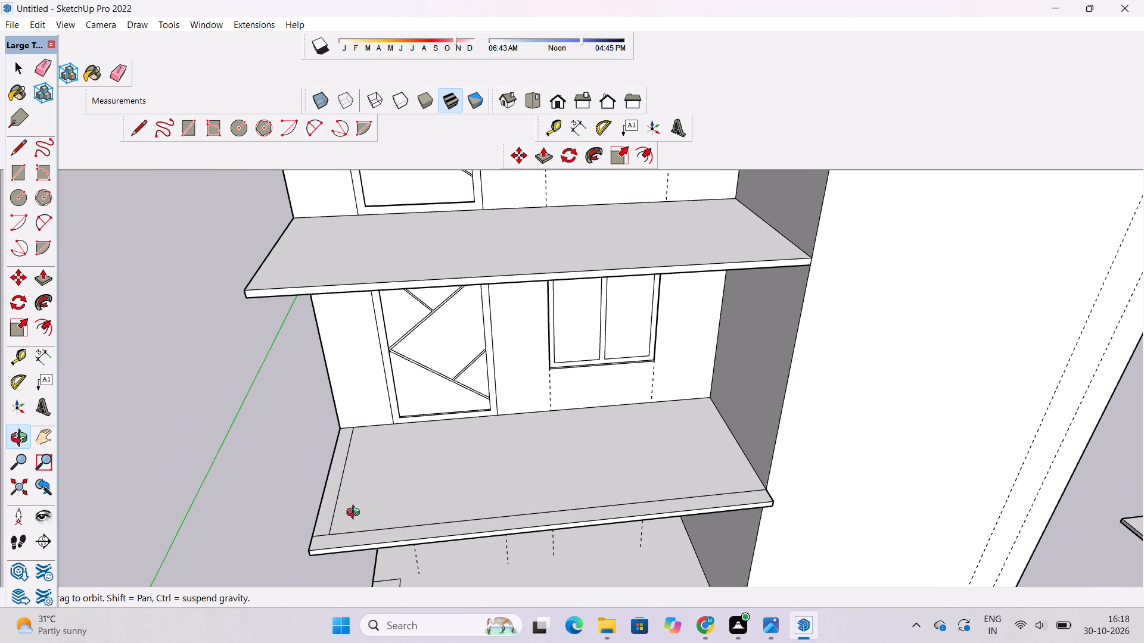
shift+drag(332, 509, 343, 529)
drag(343, 530, 338, 515)
key(p)
scroll(329, 539, up, 2)
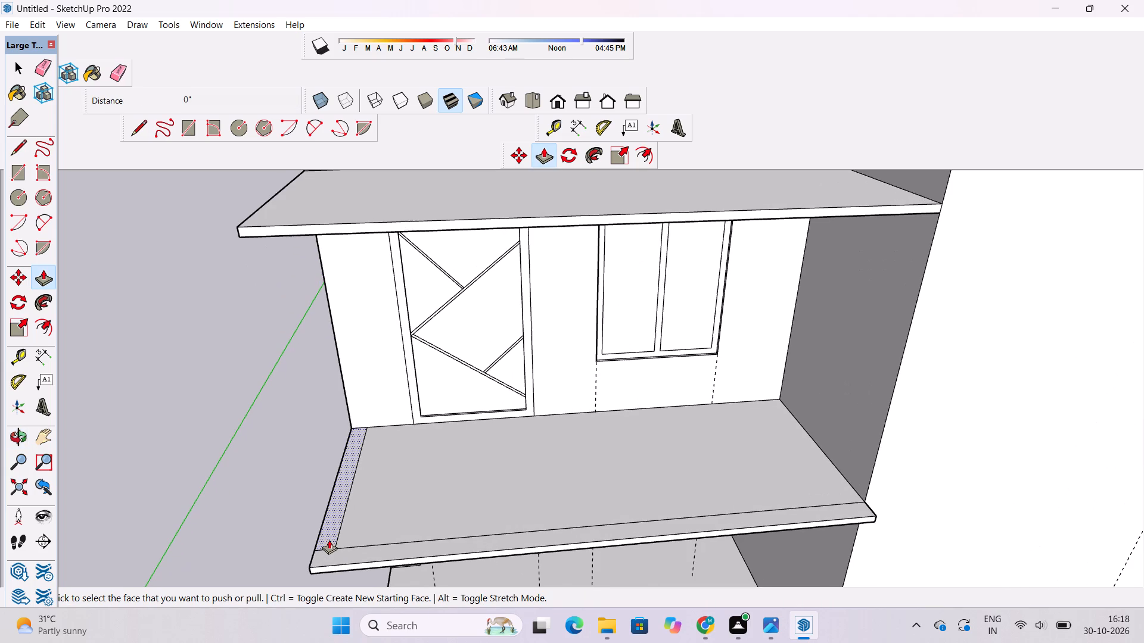
click(328, 539)
scroll(326, 527, down, 6)
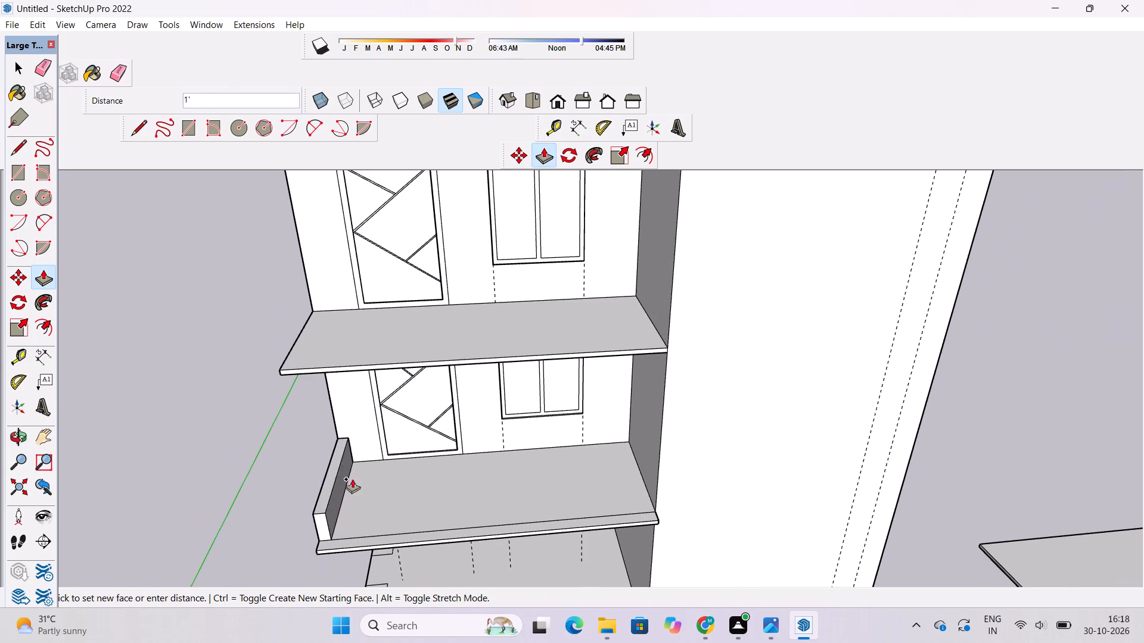
click(452, 367)
key(space)
Examine the new side wall between the two slabs from the front, the free side and above.
text(o)
drag(465, 467, 452, 417)
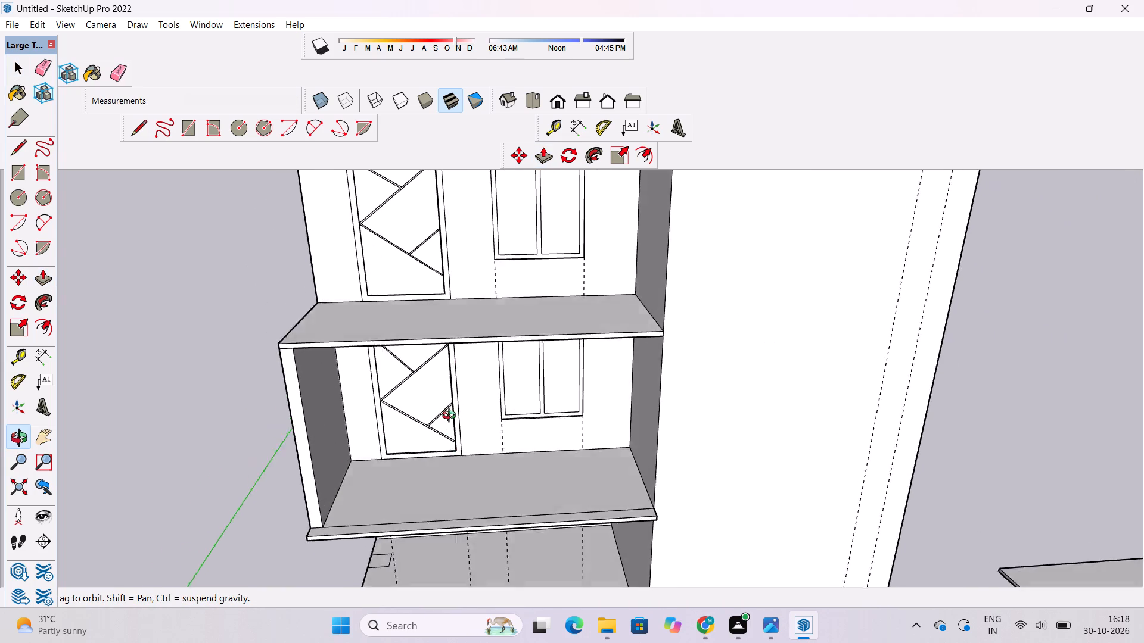
drag(452, 417, 446, 370)
scroll(286, 450, down, 4)
drag(275, 487, 476, 514)
drag(464, 514, 450, 457)
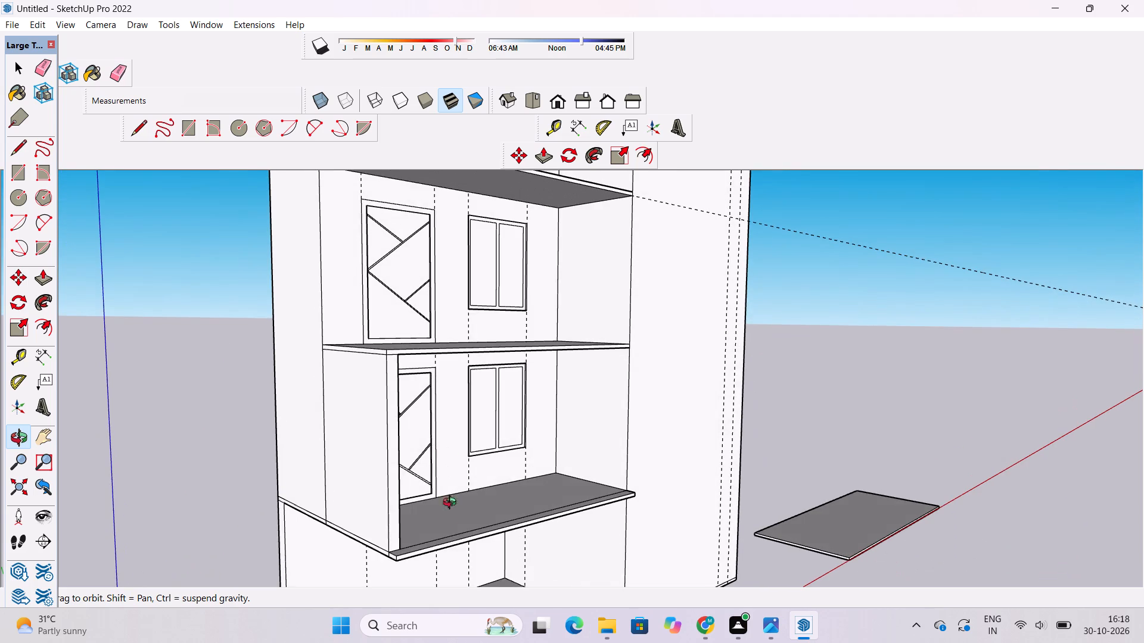
shift+drag(434, 526, 436, 463)
drag(437, 461, 401, 519)
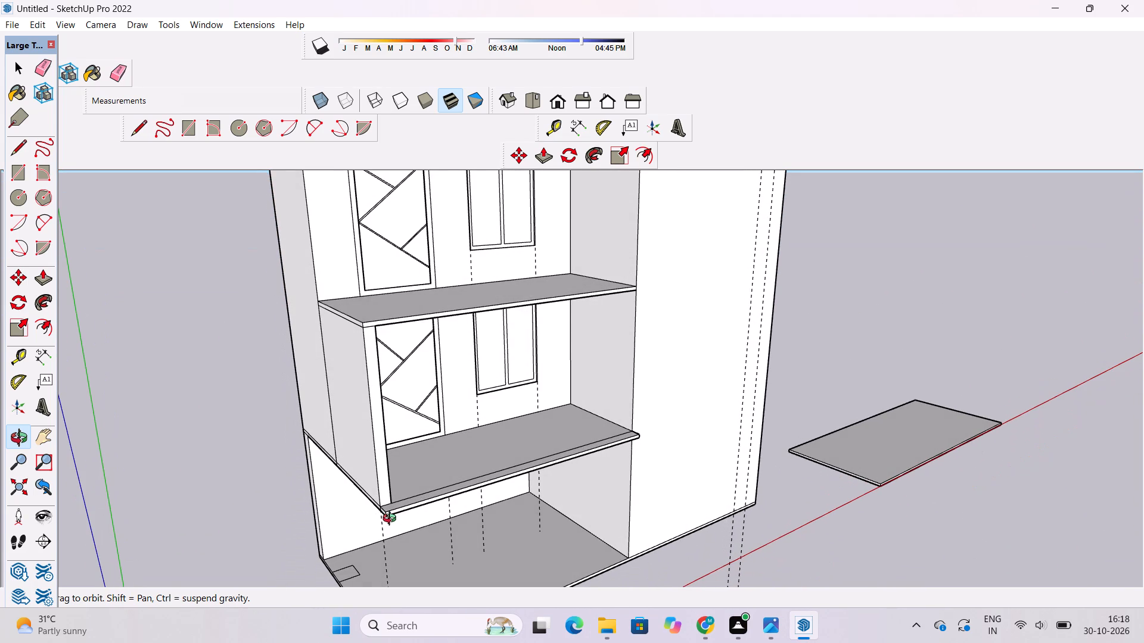
shift+drag(392, 520, 415, 490)
drag(420, 489, 266, 526)
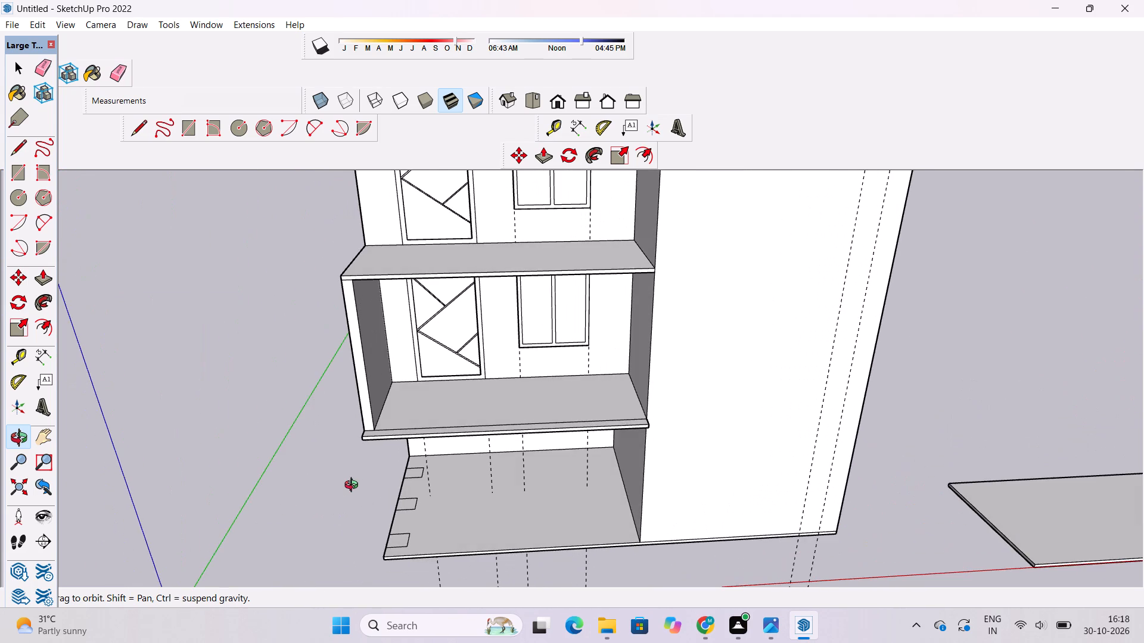
drag(358, 483, 363, 502)
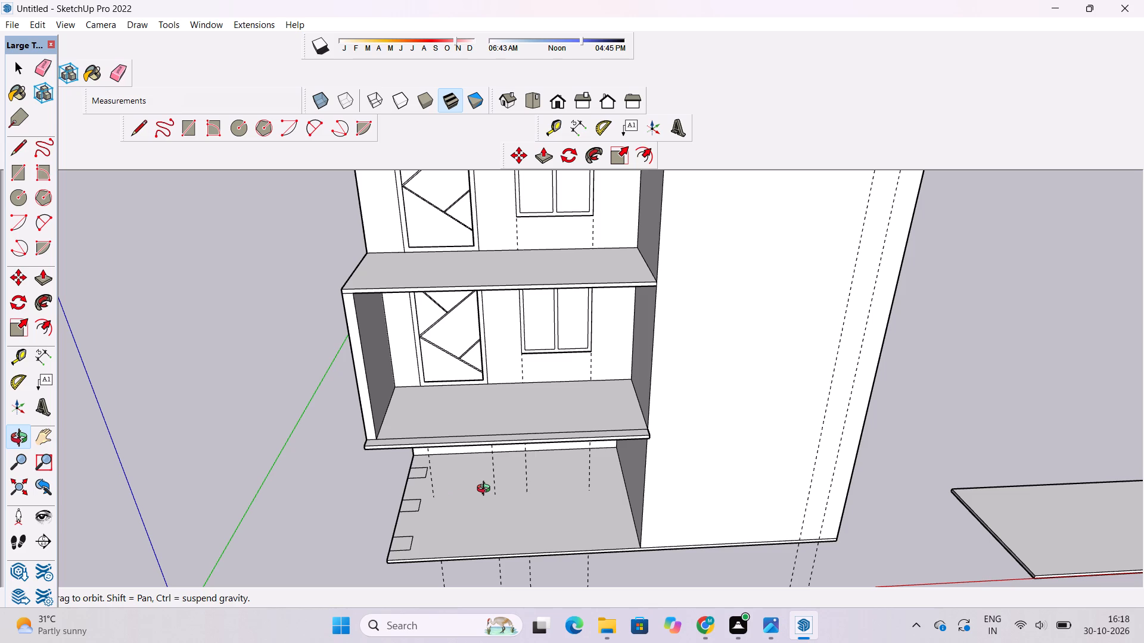
scroll(365, 505, down, 4)
shift+drag(360, 516, 381, 560)
drag(387, 563, 438, 470)
shift+drag(434, 452, 434, 462)
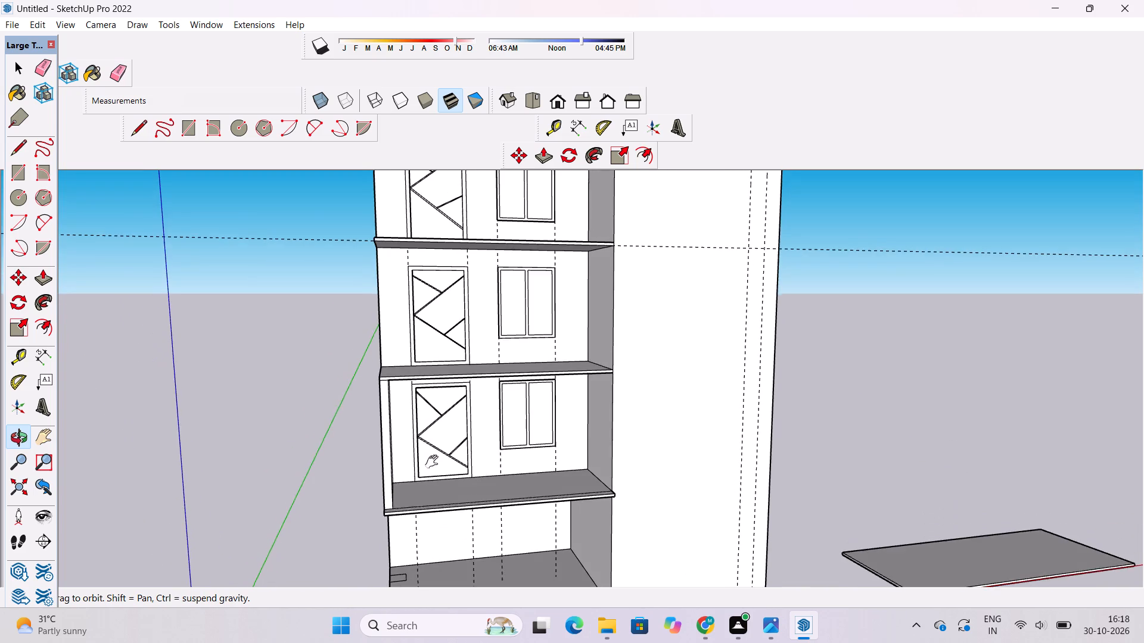
shift+drag(434, 462, 434, 464)
drag(434, 465, 405, 461)
scroll(363, 366, up, 9)
shift+drag(405, 426, 402, 367)
scroll(391, 361, down, 3)
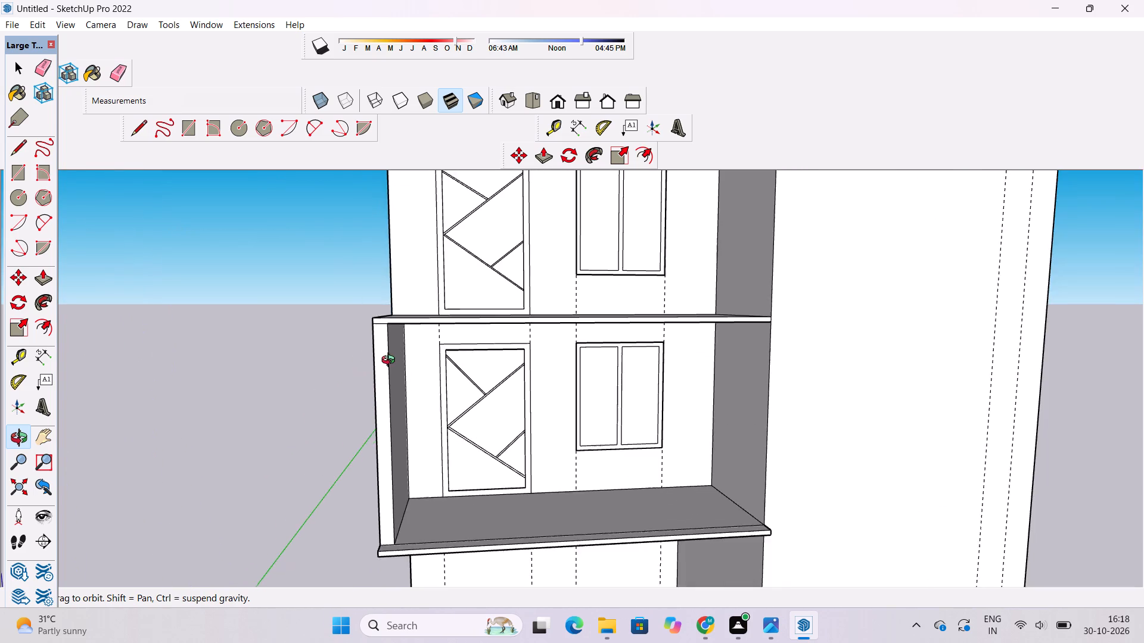
scroll(391, 361, down, 2)
Push/Pull the side wall's front end face out 3' to the front edge of the slab below.
drag(378, 389, 548, 478)
shift+drag(578, 461, 444, 377)
shift+scroll(421, 362, down, 3)
drag(424, 363, 477, 396)
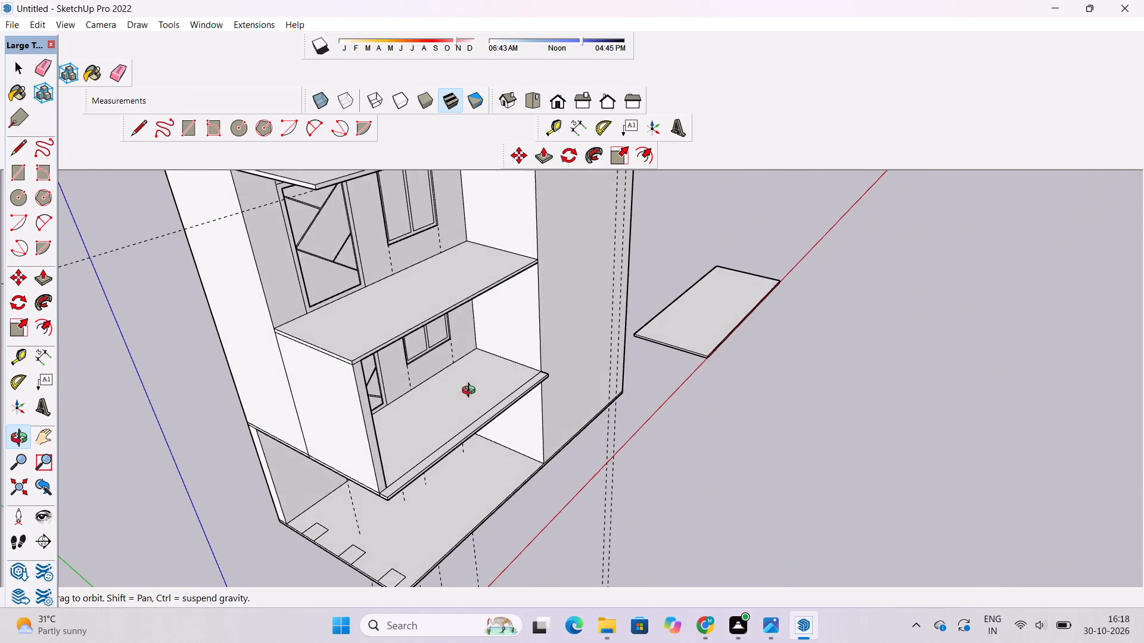
scroll(409, 383, up, 1)
shift+click(383, 401)
key(p)
click(378, 481)
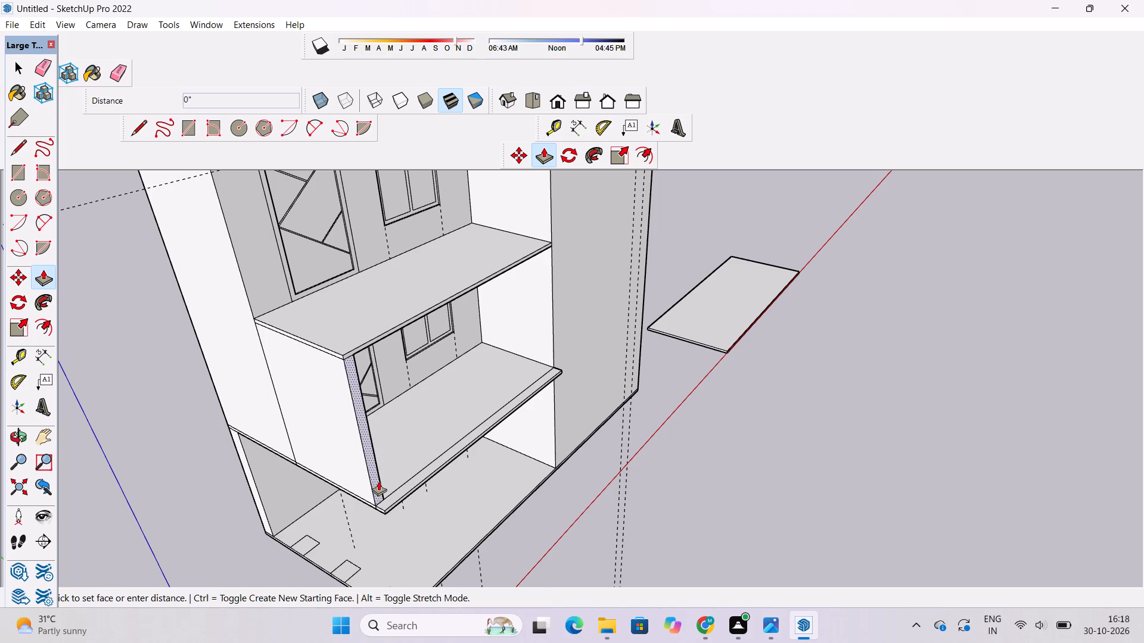
click(386, 514)
Push/Pull the upper slab's front edge face out 3', flush with the front of the side wall.
scroll(365, 354, up, 5)
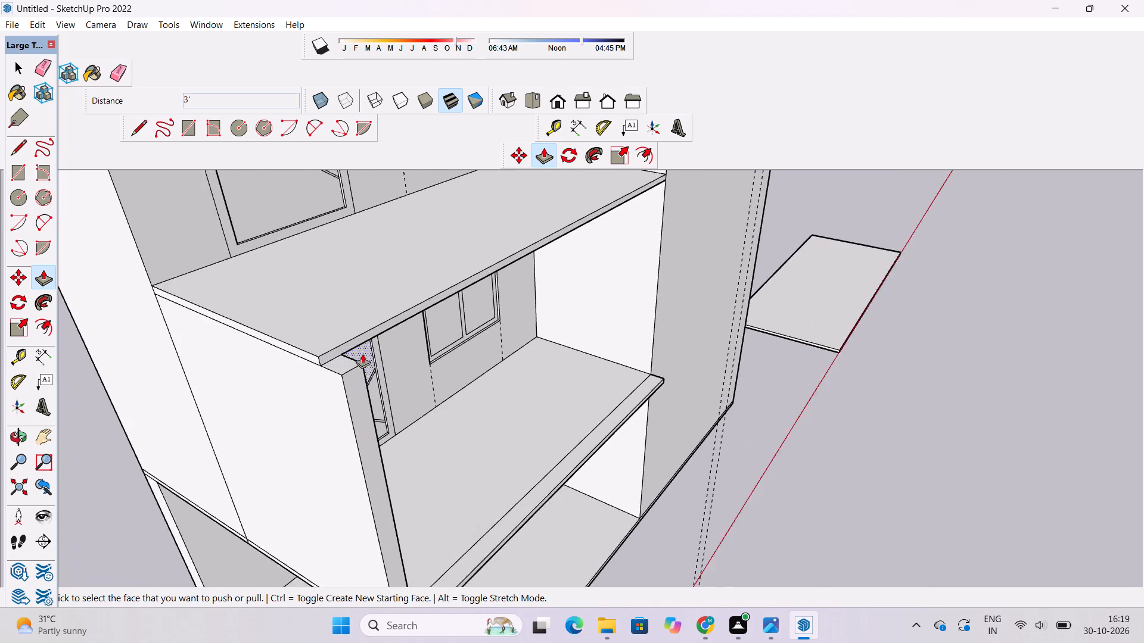
scroll(362, 354, up, 4)
click(318, 348)
scroll(318, 348, down, 4)
click(328, 397)
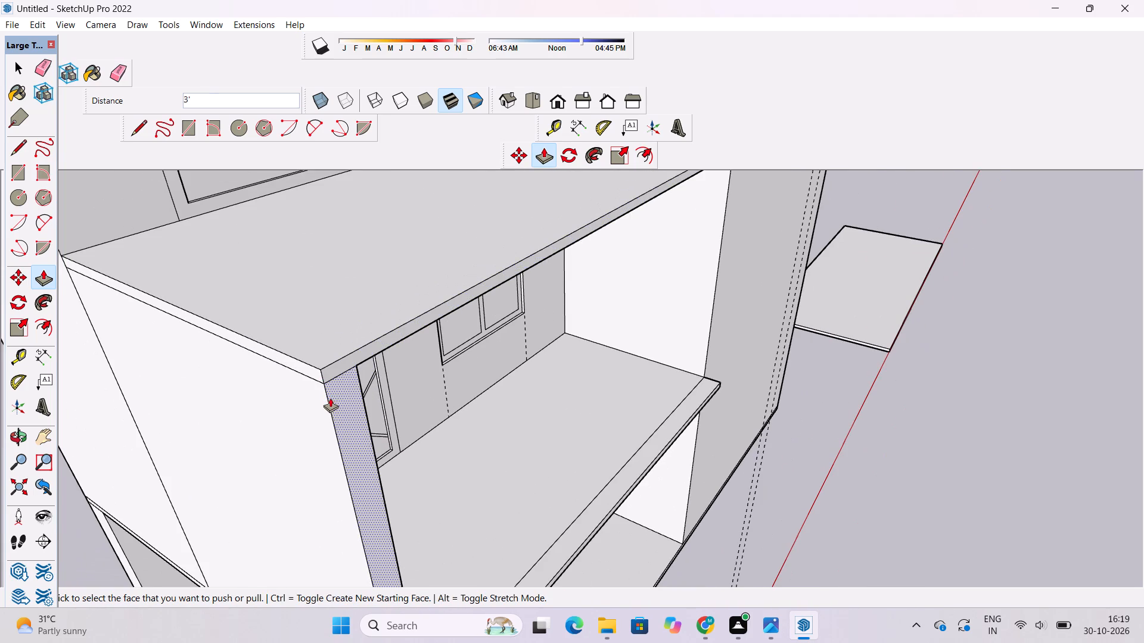
Examine the side wall and the extended slab above it from around the building.
key(o)
drag(424, 435, 352, 399)
scroll(352, 398, down, 3)
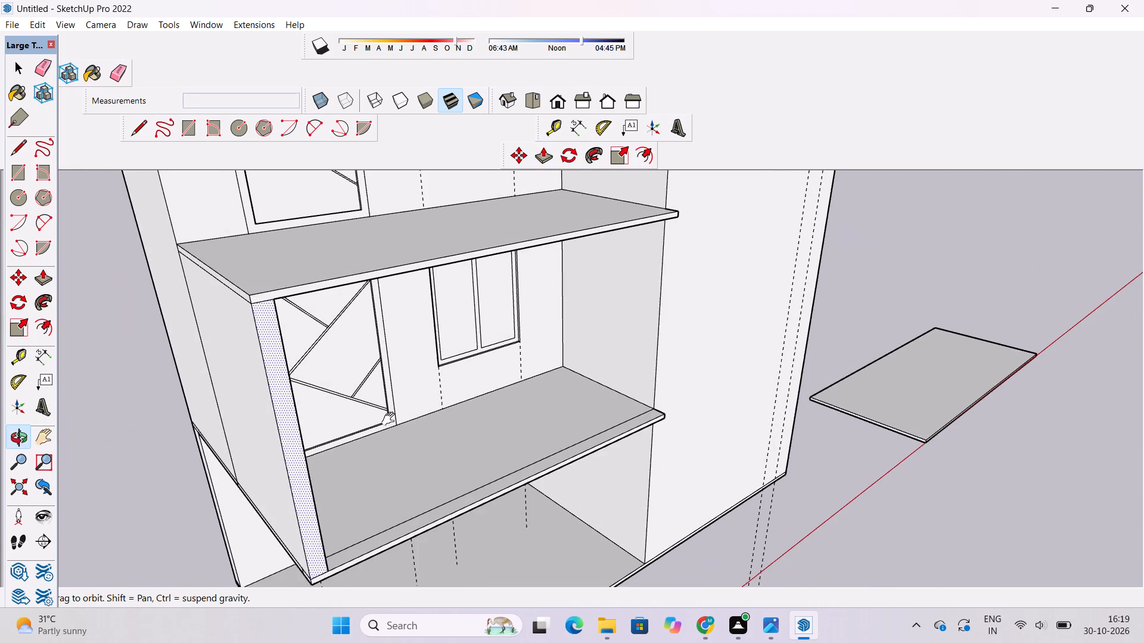
shift+drag(393, 419, 401, 426)
drag(407, 429, 381, 416)
scroll(377, 406, down, 4)
drag(353, 455, 300, 439)
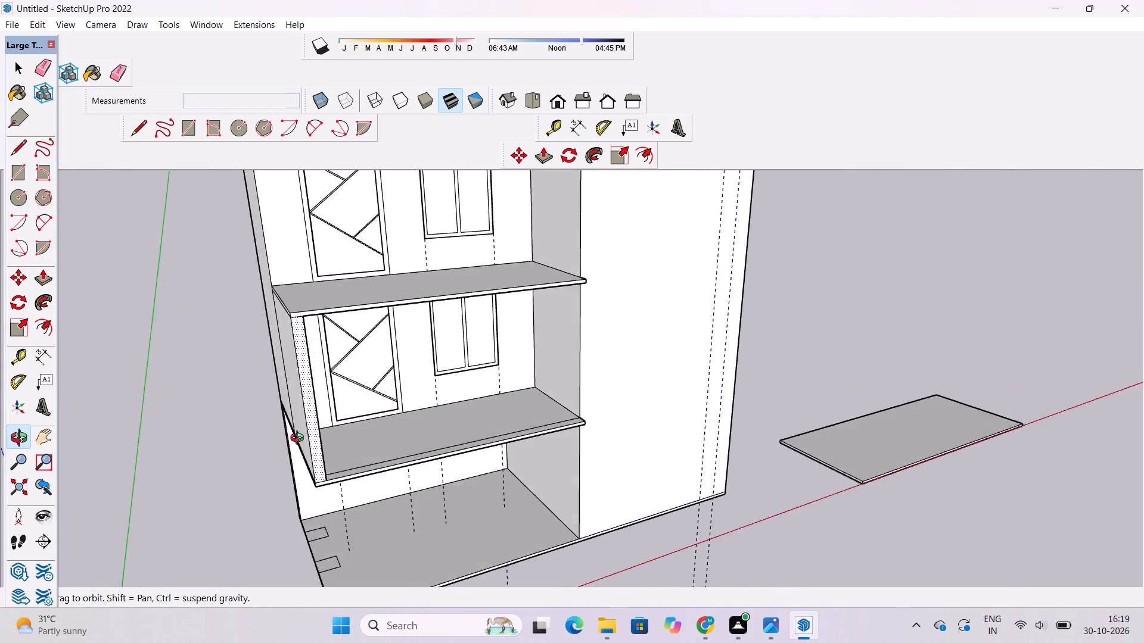
drag(300, 439, 280, 437)
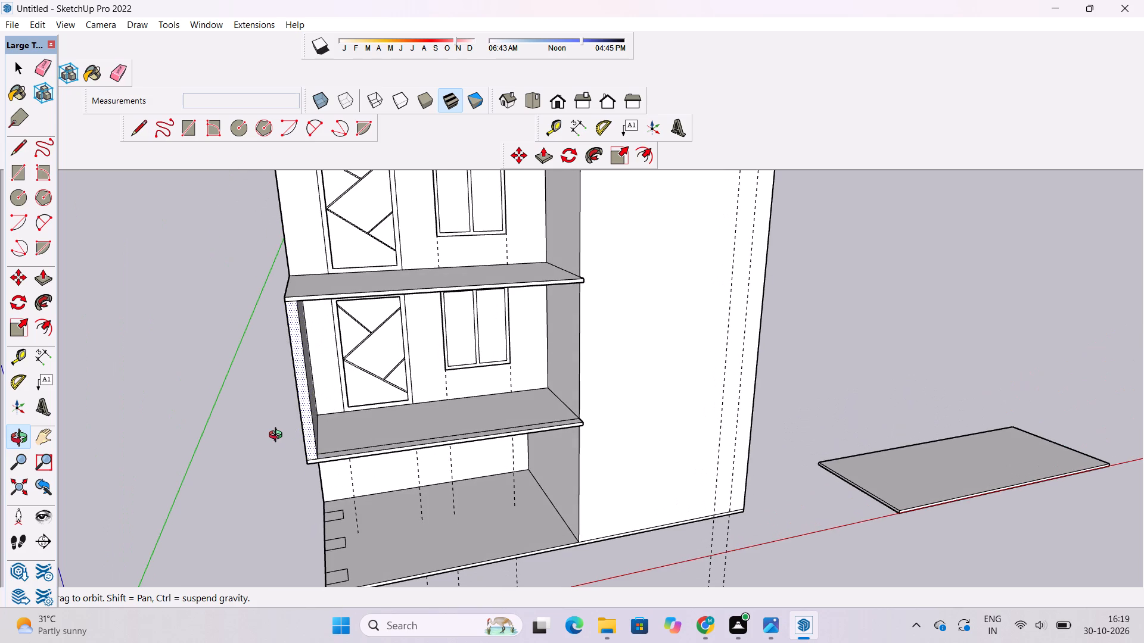
scroll(281, 435, down, 3)
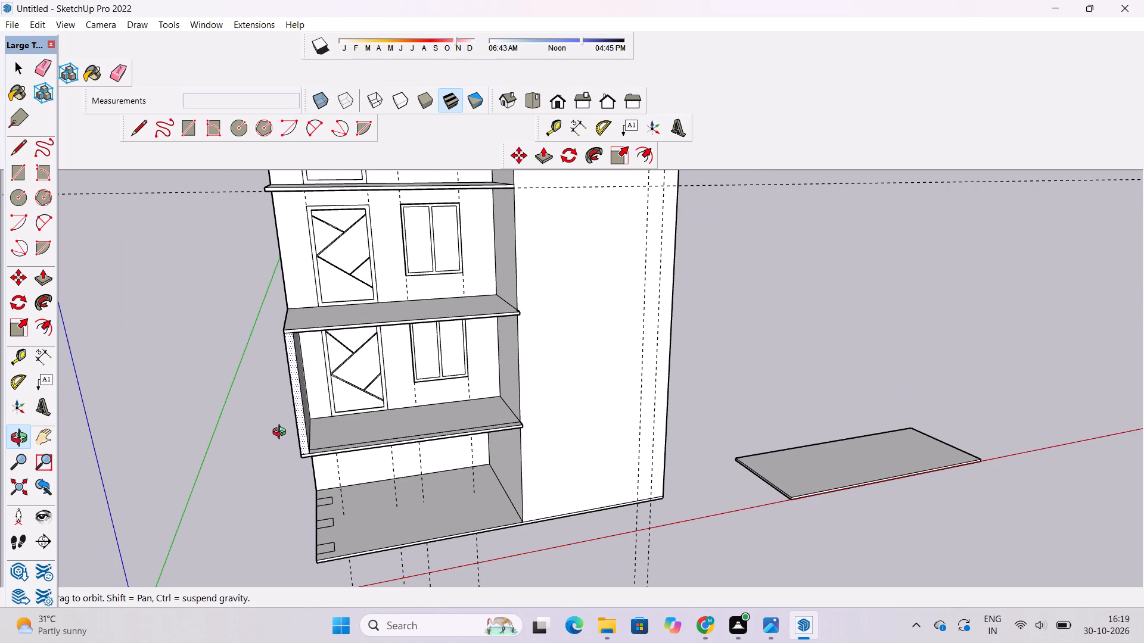
drag(300, 432, 356, 450)
shift+drag(356, 413, 396, 413)
drag(400, 415, 355, 417)
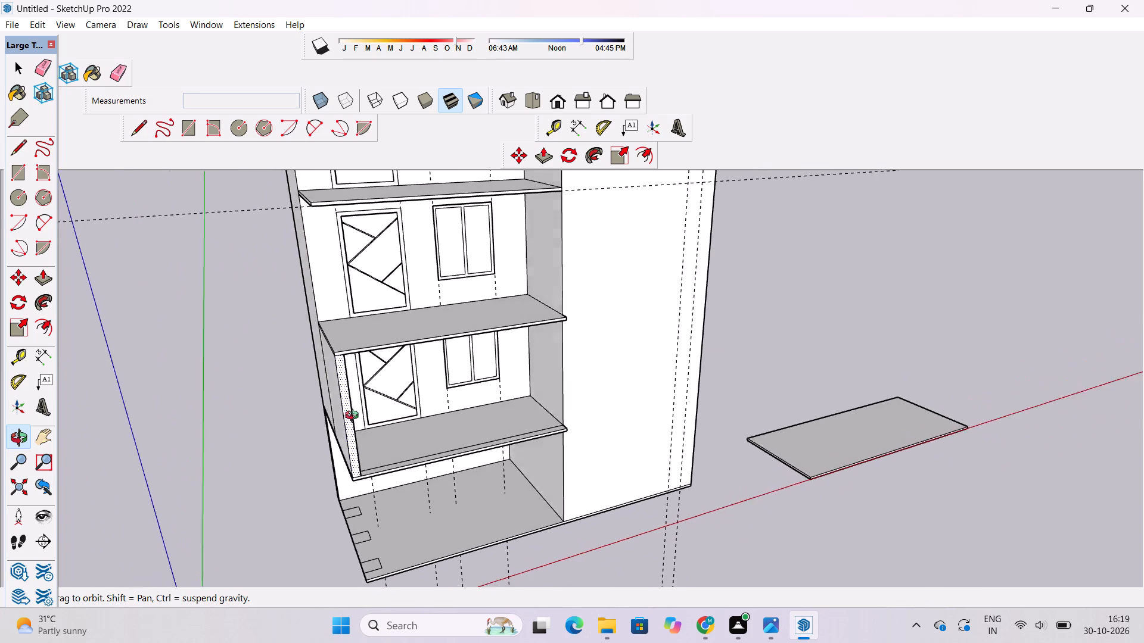
drag(355, 417, 322, 420)
Push/Pull the lower slab's front border strip up 3.5' to form a parapet.
scroll(379, 332, up, 4)
drag(412, 483, 369, 417)
shift+drag(344, 477, 366, 478)
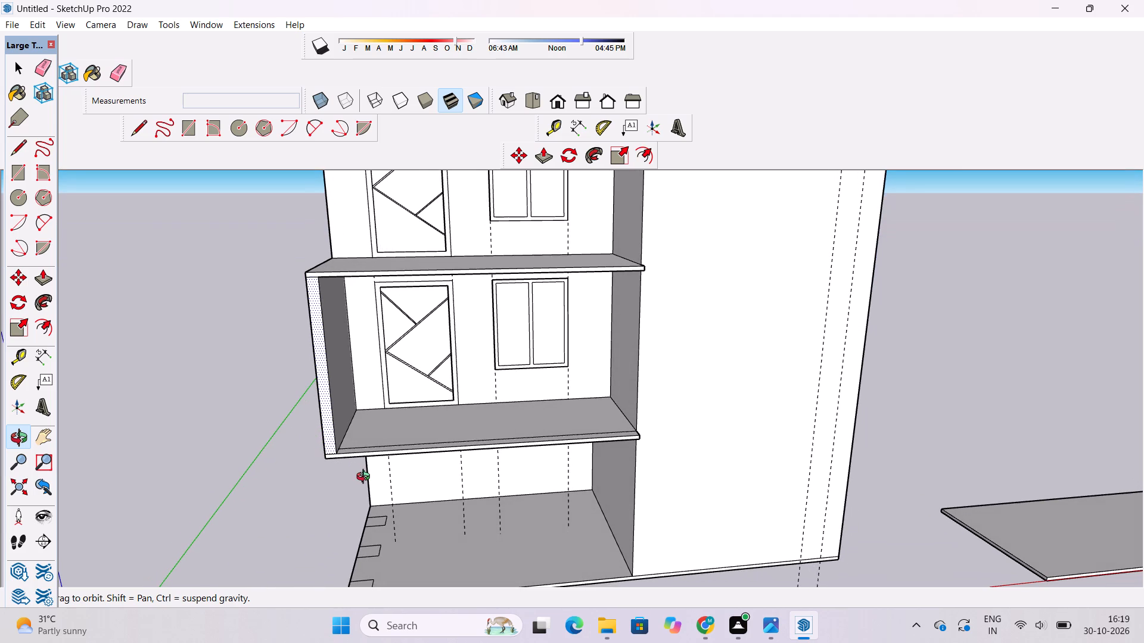
scroll(378, 479, up, 5)
shift+scroll(380, 459, down, 5)
shift+drag(383, 450, 361, 476)
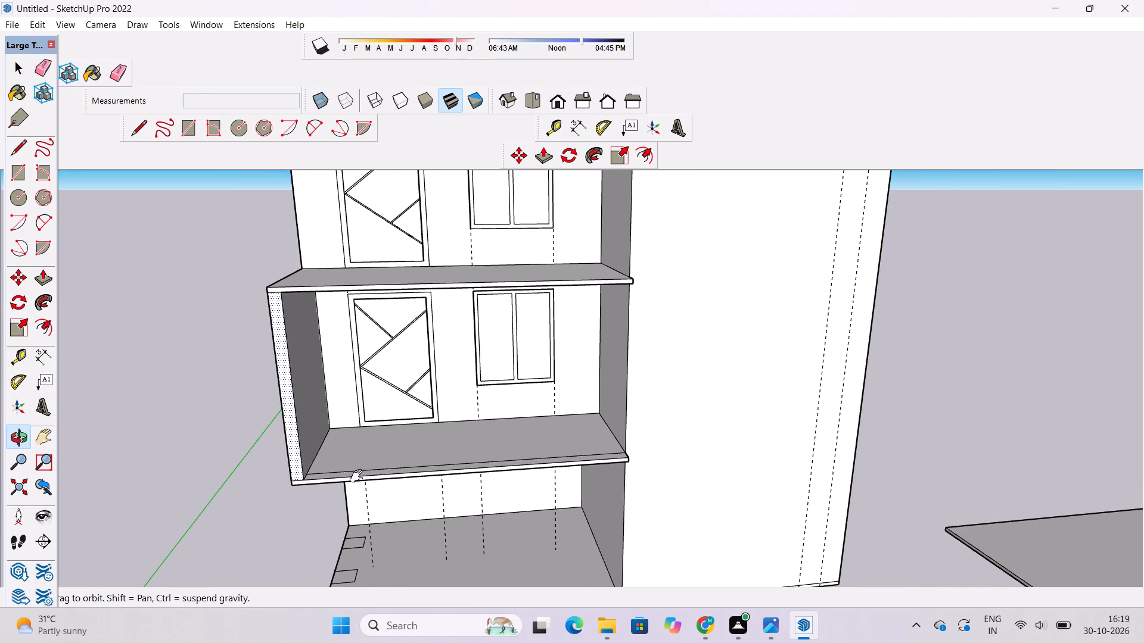
shift+drag(358, 476, 366, 492)
drag(366, 492, 374, 497)
shift+drag(376, 495, 386, 511)
drag(386, 512, 374, 491)
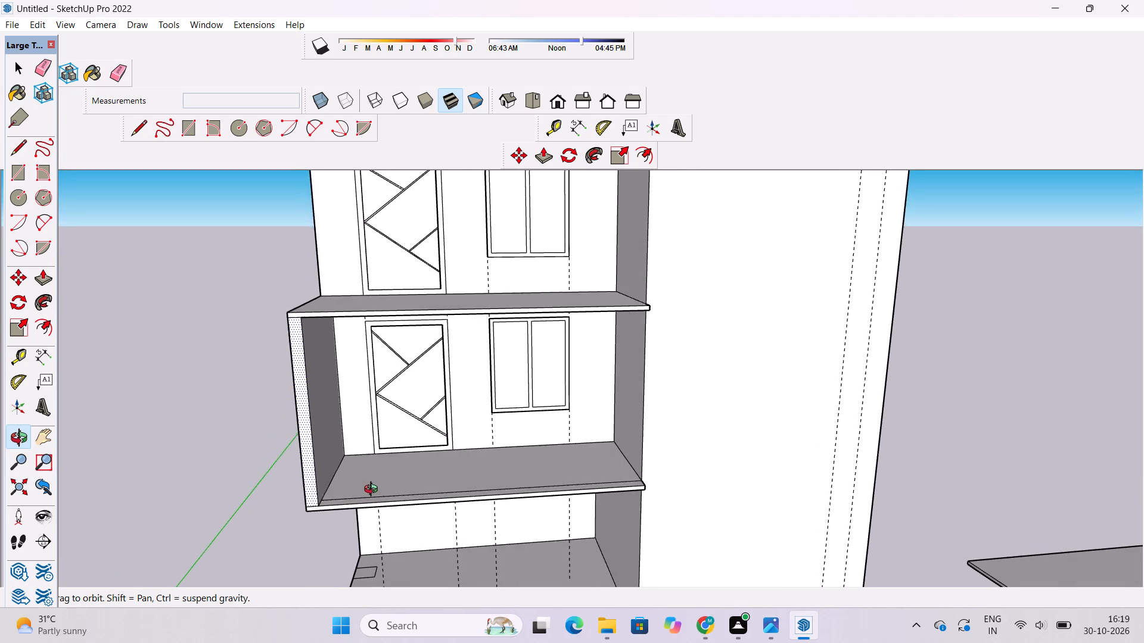
drag(374, 491, 374, 492)
key(p)
scroll(388, 505, up, 3)
click(381, 496)
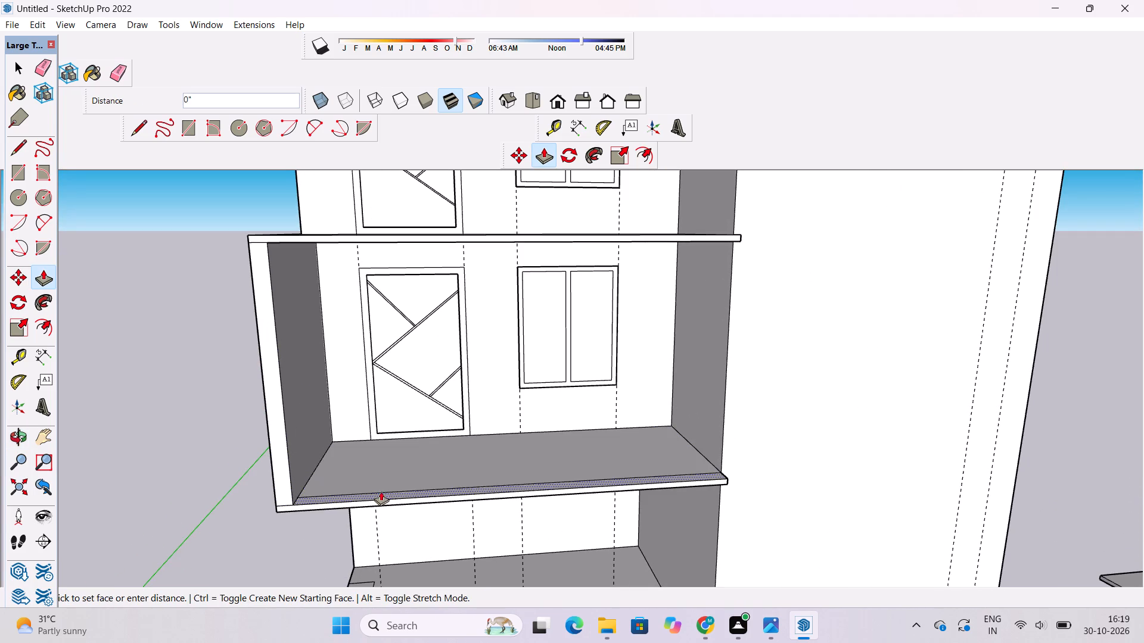
scroll(380, 486, down, 5)
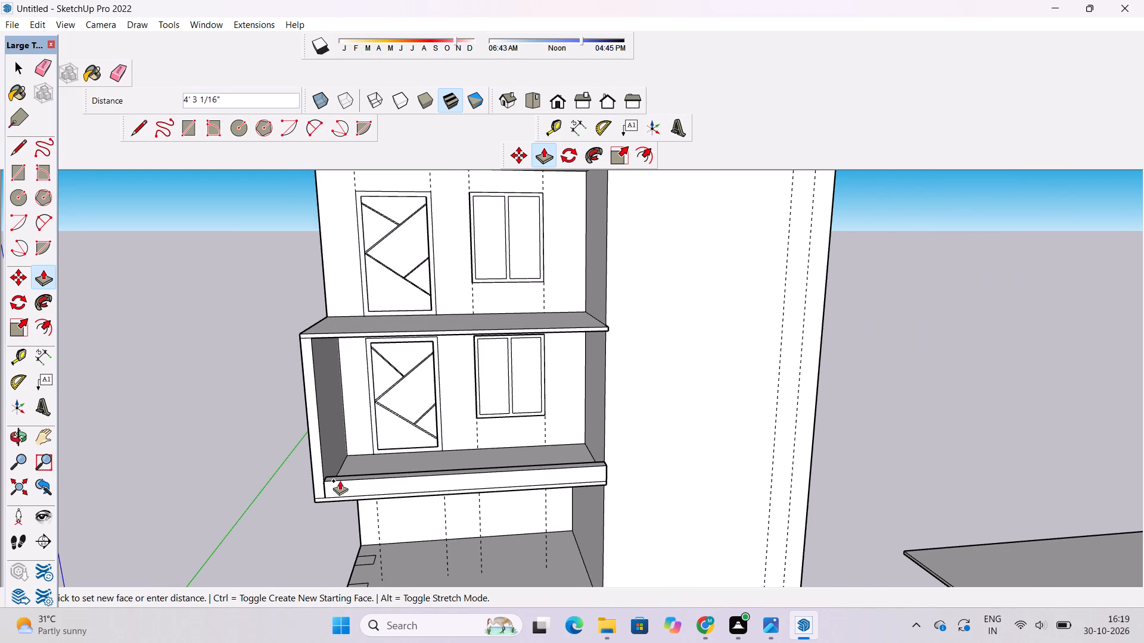
text(3.5')
key(Return)
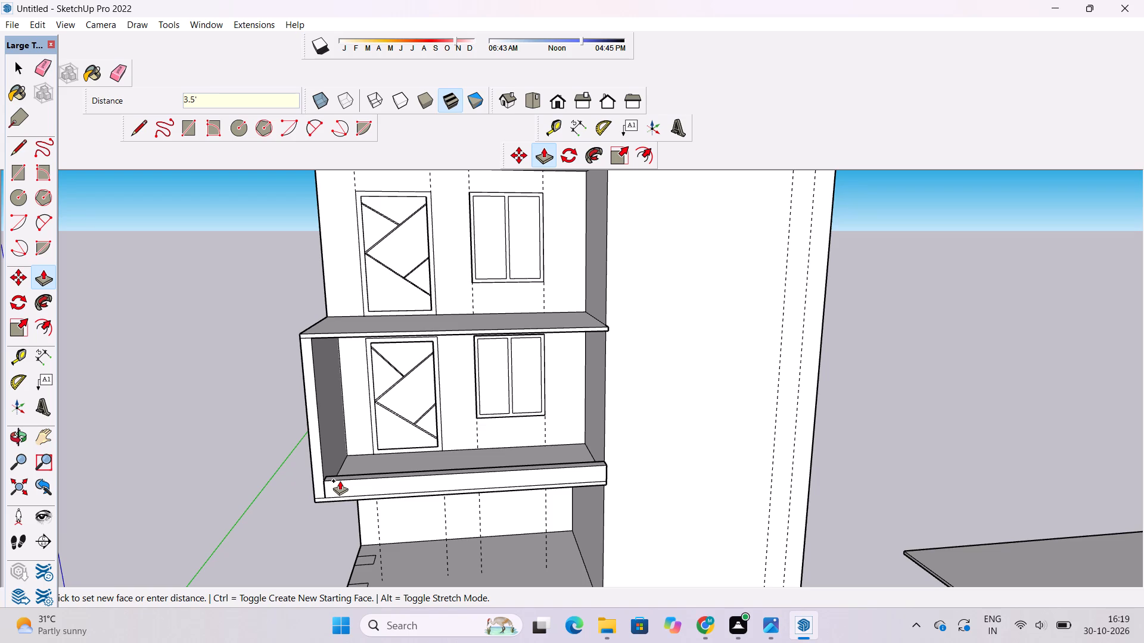
Erase the seam lines on the front face where the parapet, side wall and slab edge meet.
key(o)
shift+drag(334, 499, 329, 492)
scroll(306, 488, up, 10)
shift+drag(381, 517, 326, 508)
drag(323, 507, 339, 500)
shift+drag(329, 497, 328, 519)
click(328, 519)
key(e)
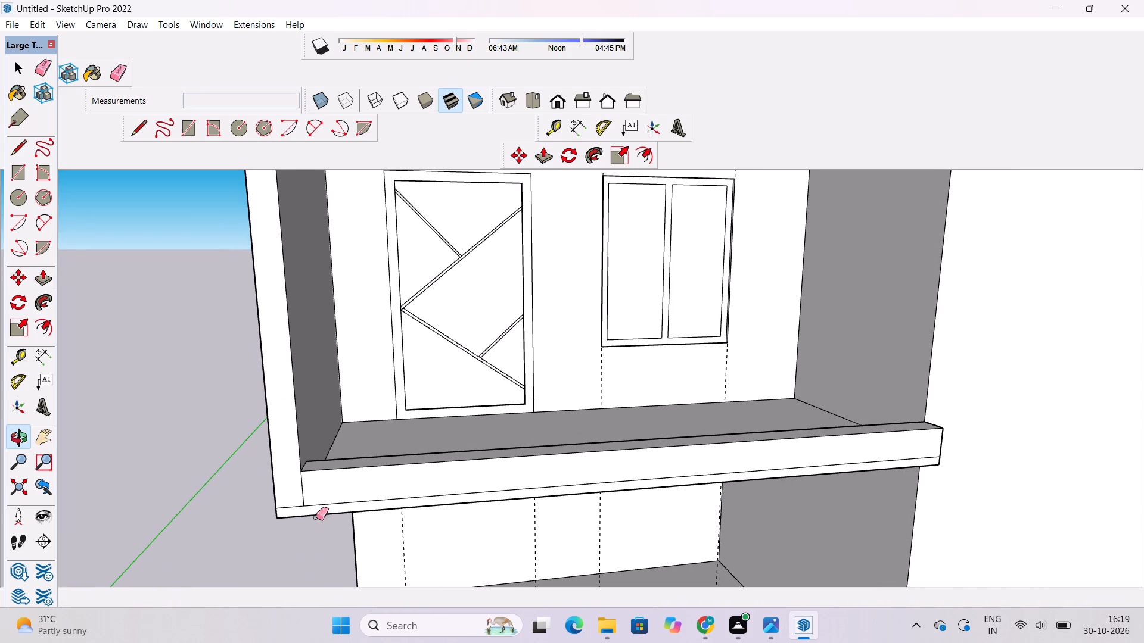
scroll(216, 527, down, 1)
scroll(332, 498, up, 3)
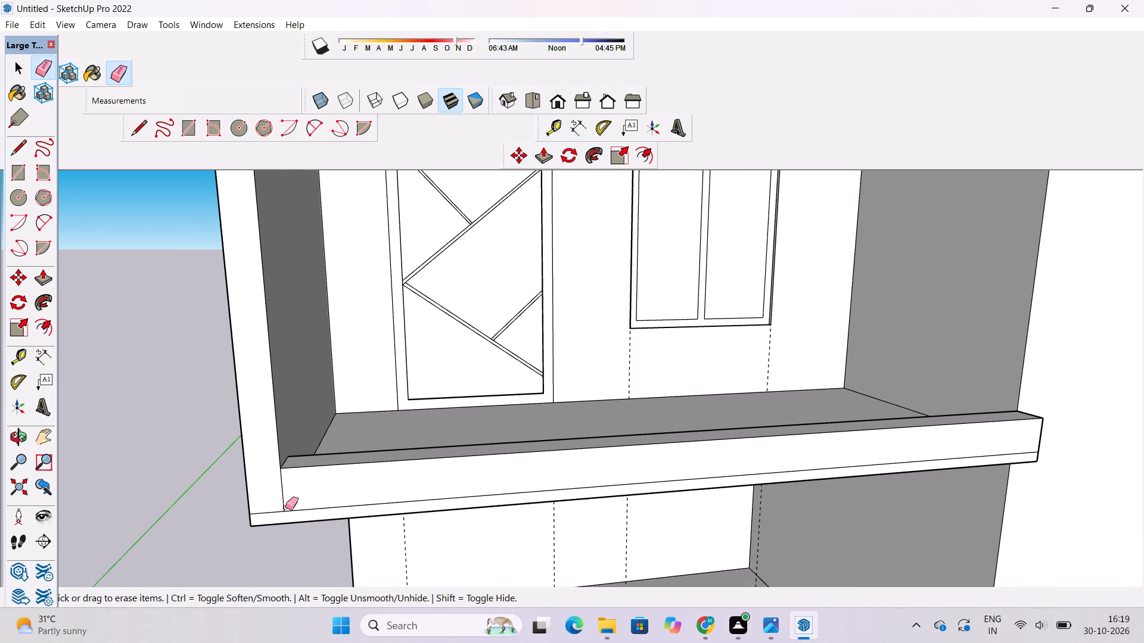
drag(285, 507, 285, 513)
scroll(223, 525, down, 4)
key(space)
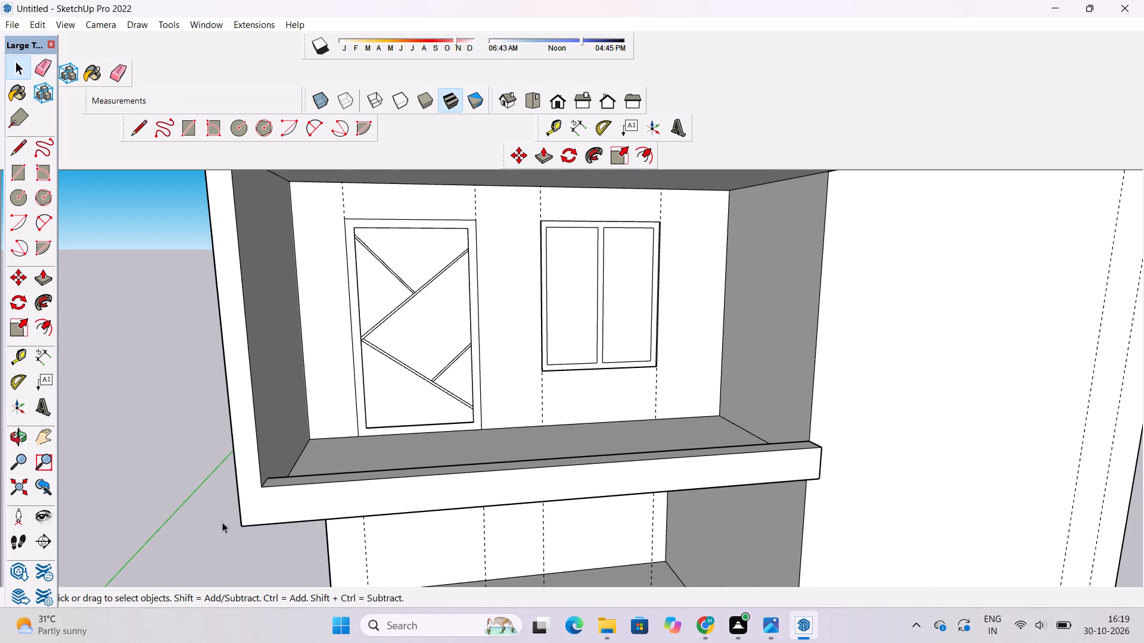
Examine the enclosed balcony, its parapet and the underside of the slab above.
key(o)
drag(695, 442, 322, 534)
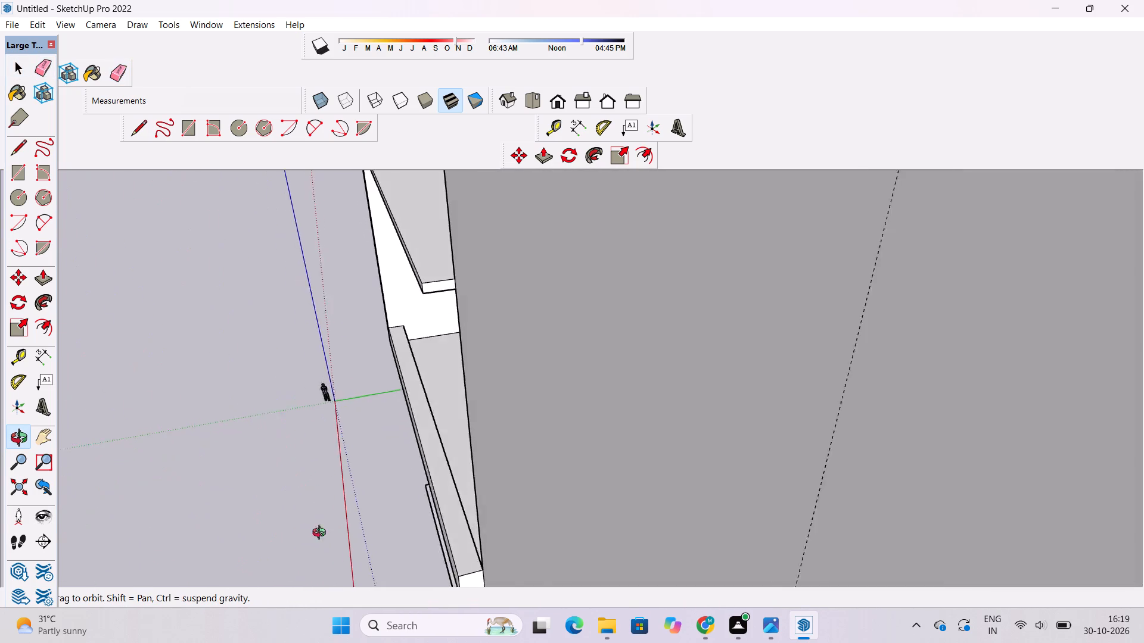
drag(322, 534, 591, 486)
scroll(503, 449, down, 4)
drag(517, 453, 467, 469)
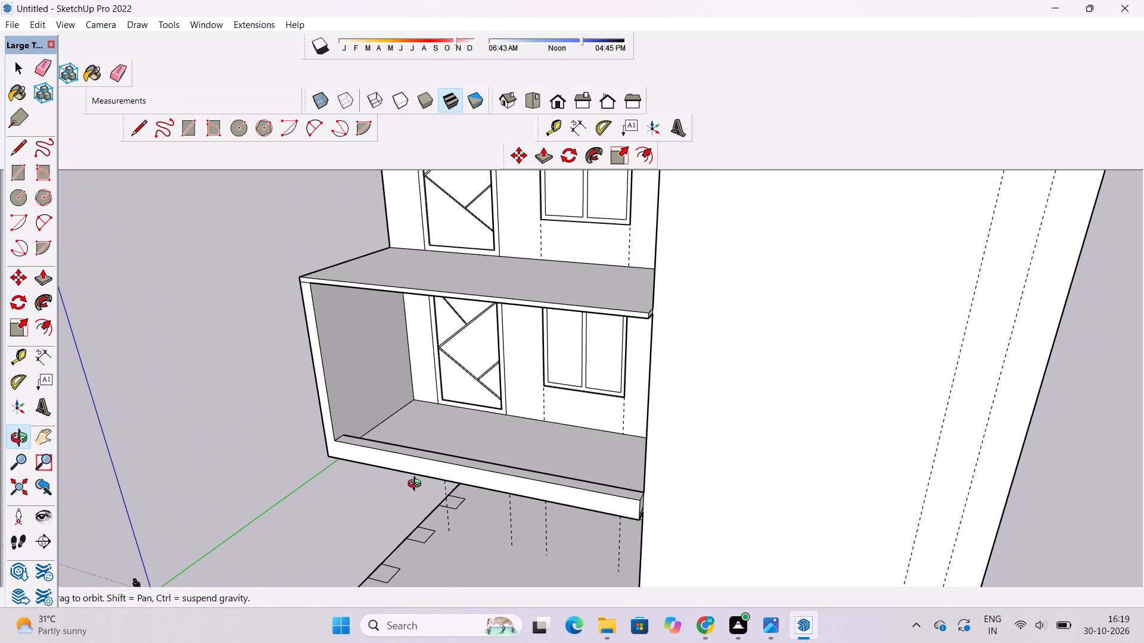
drag(417, 485, 490, 472)
scroll(495, 466, down, 4)
shift+drag(467, 472, 461, 513)
drag(459, 513, 511, 422)
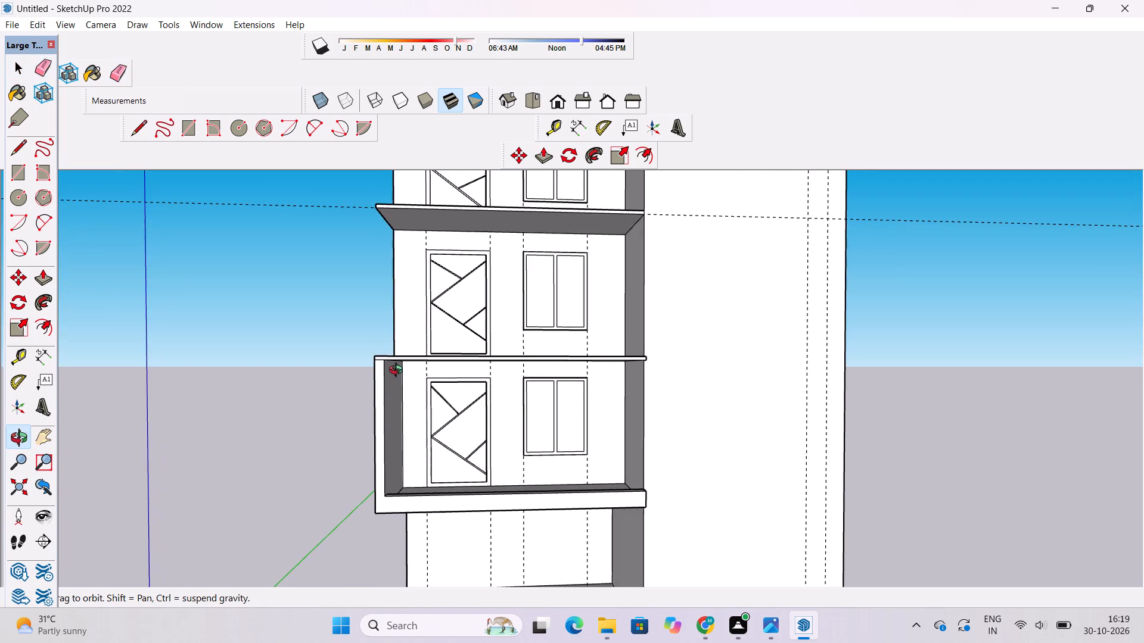
scroll(399, 372, up, 4)
drag(421, 377, 405, 390)
drag(405, 404, 402, 349)
drag(400, 347, 372, 378)
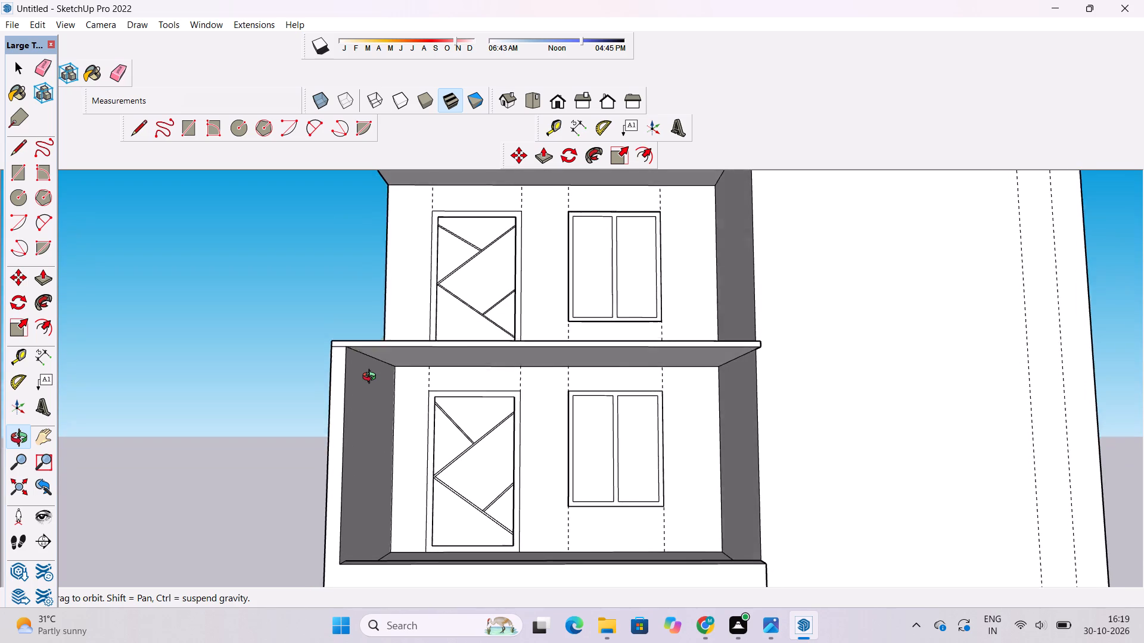
drag(372, 378, 371, 379)
drag(375, 378, 381, 381)
shift+drag(394, 383, 364, 370)
drag(371, 346, 382, 283)
scroll(386, 305, up, 4)
shift+drag(455, 313, 375, 325)
drag(375, 326, 394, 295)
drag(394, 295, 373, 351)
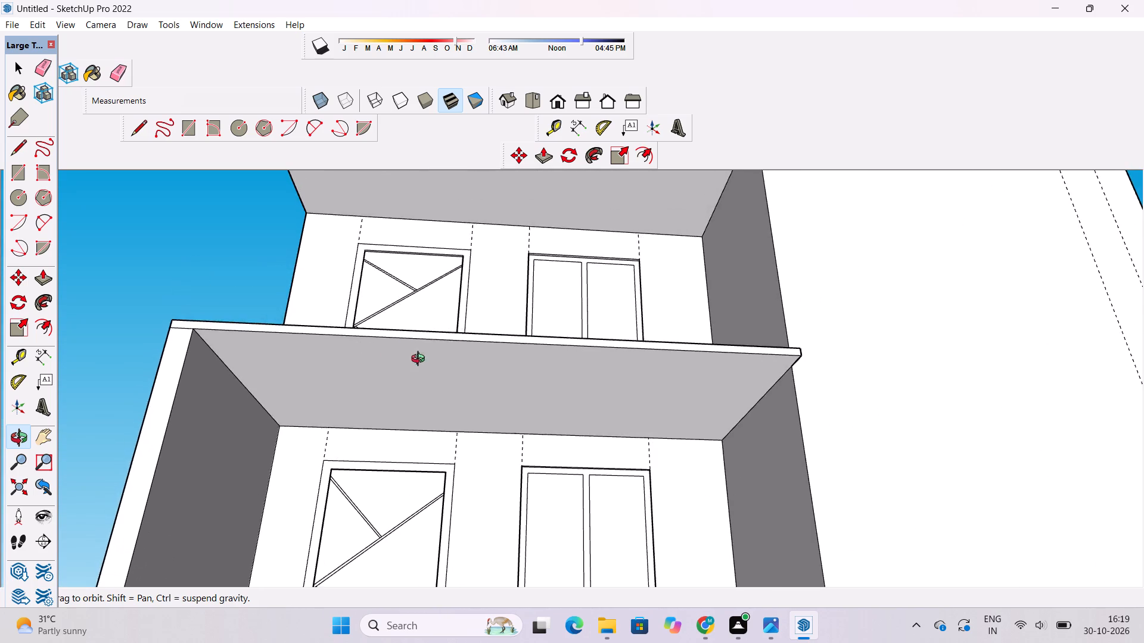
Place a guide 3.5' in from the front edge on the underside of the slab above the enclosed balcony.
drag(431, 358, 395, 327)
scroll(352, 352, up, 3)
shift+drag(362, 363, 395, 385)
drag(392, 385, 377, 360)
key(t)
scroll(376, 360, down, 5)
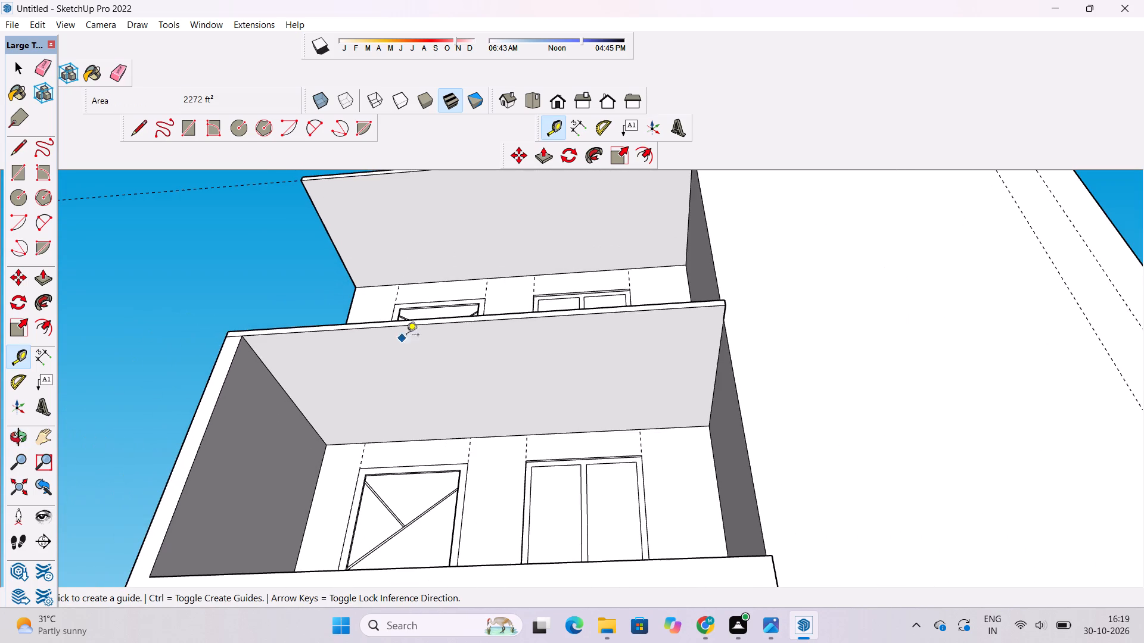
scroll(450, 319, up, 2)
click(481, 323)
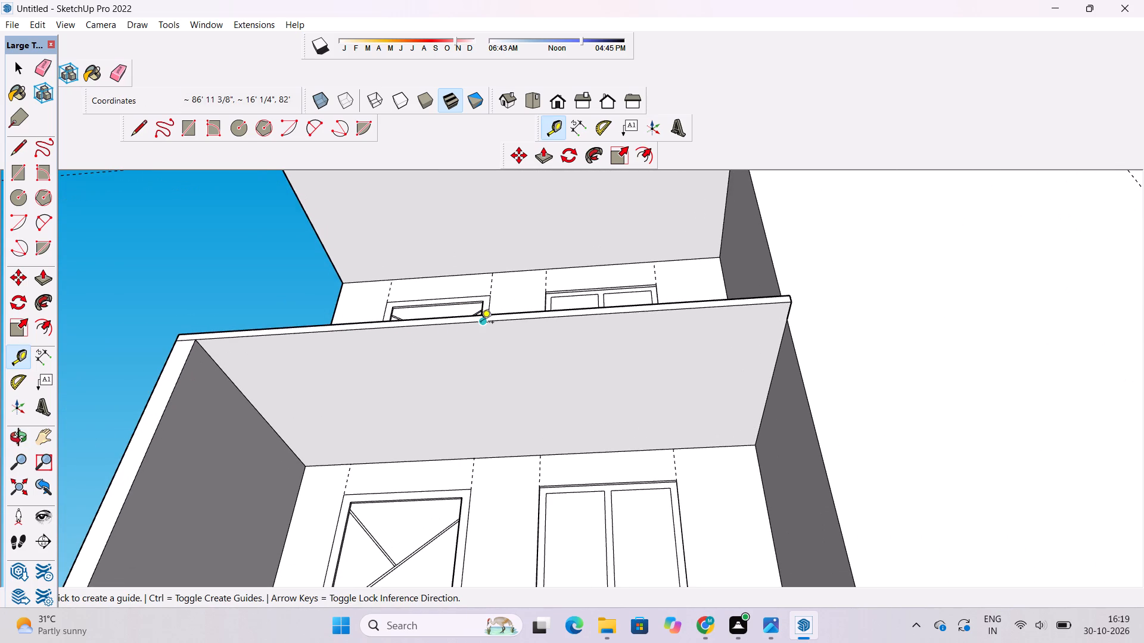
text(3.5')
key(Return)
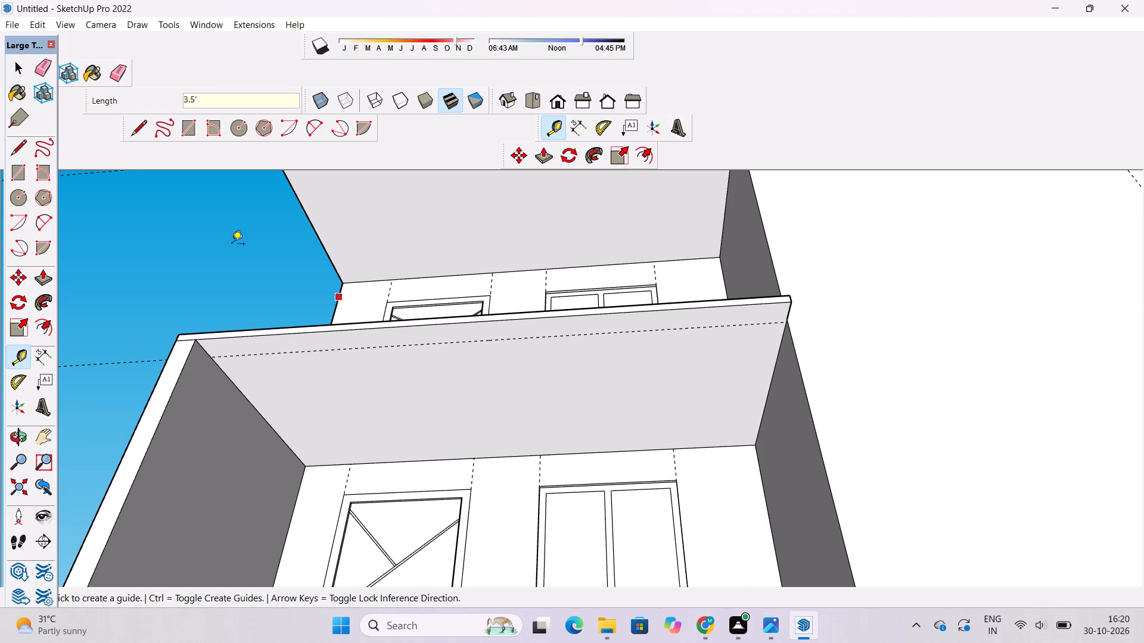
Draw a 71' line along the guide across the slab's underside, marking off a front border strip.
click(131, 127)
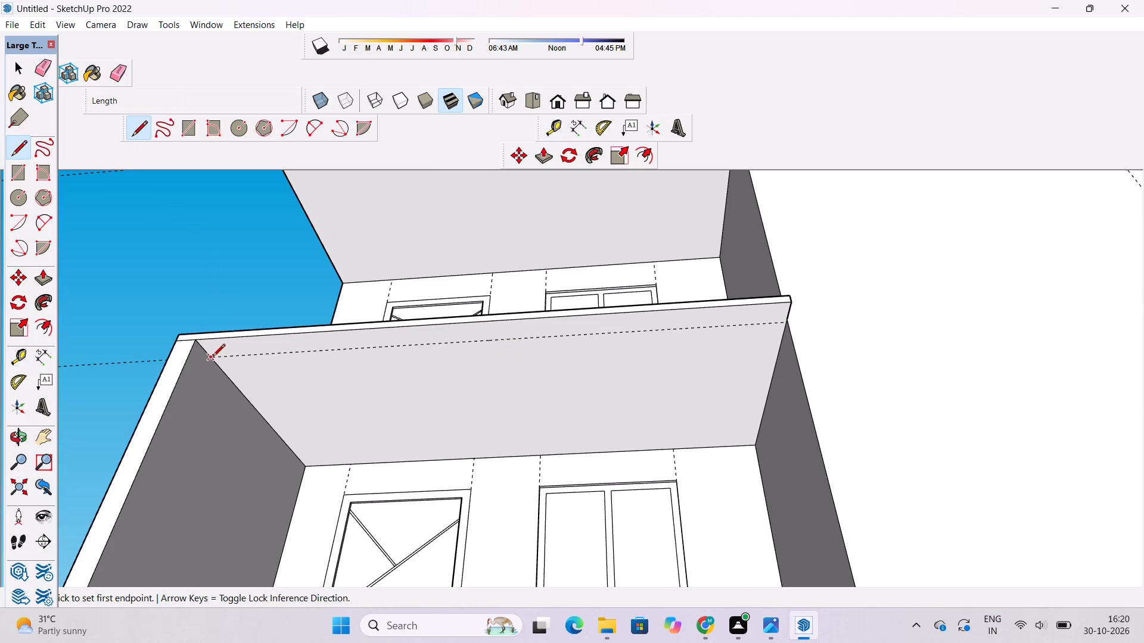
click(212, 358)
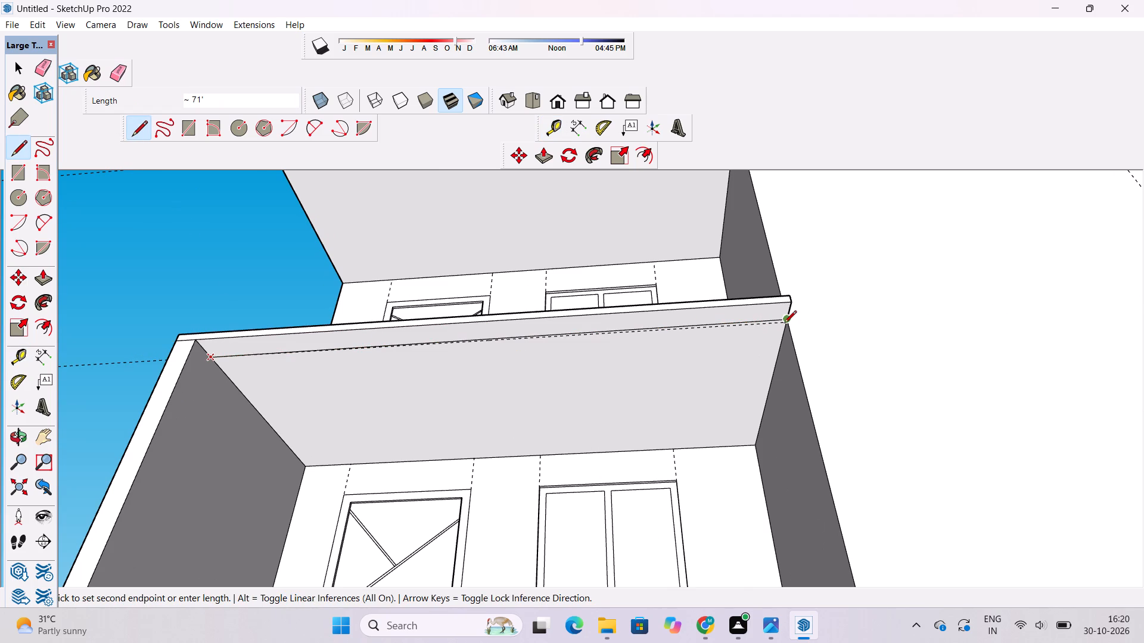
scroll(784, 330, up, 4)
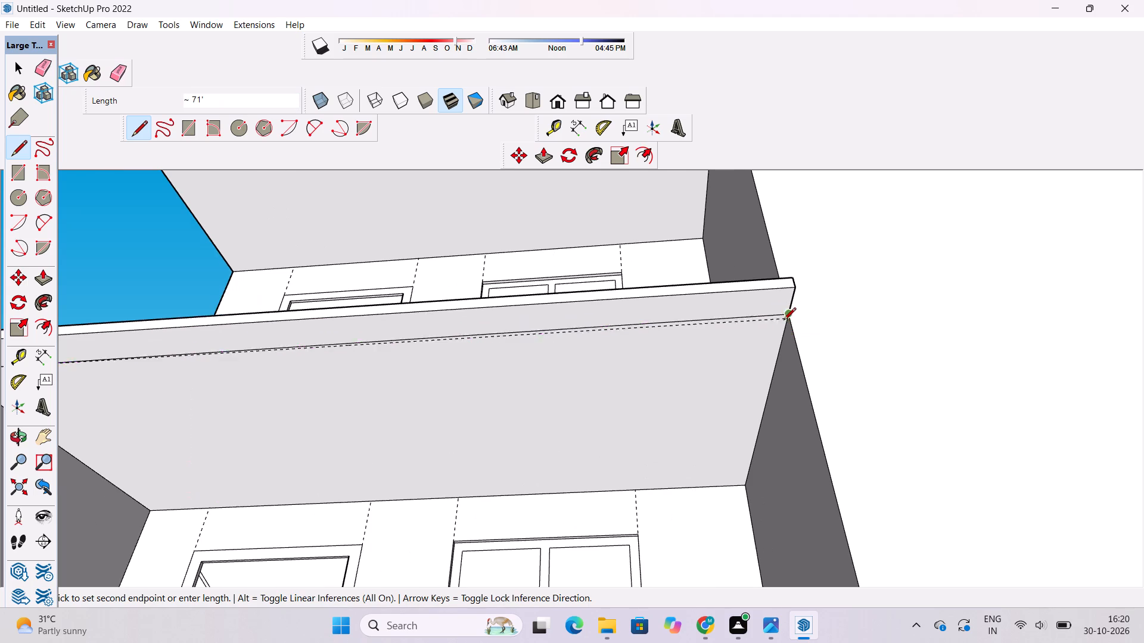
scroll(784, 321, up, 5)
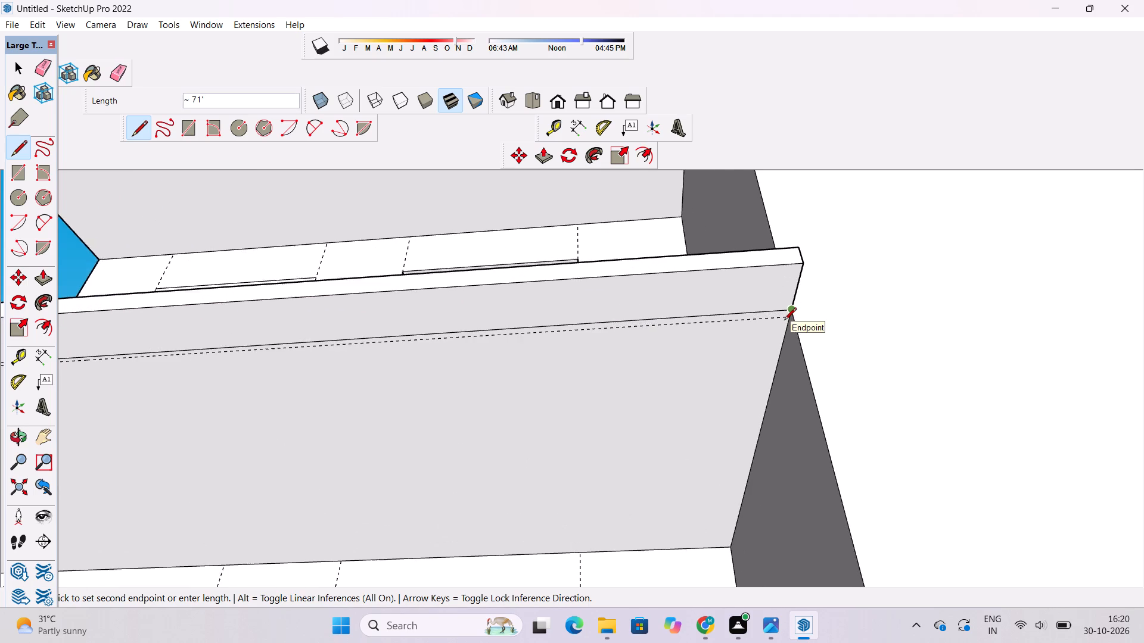
scroll(784, 321, up, 3)
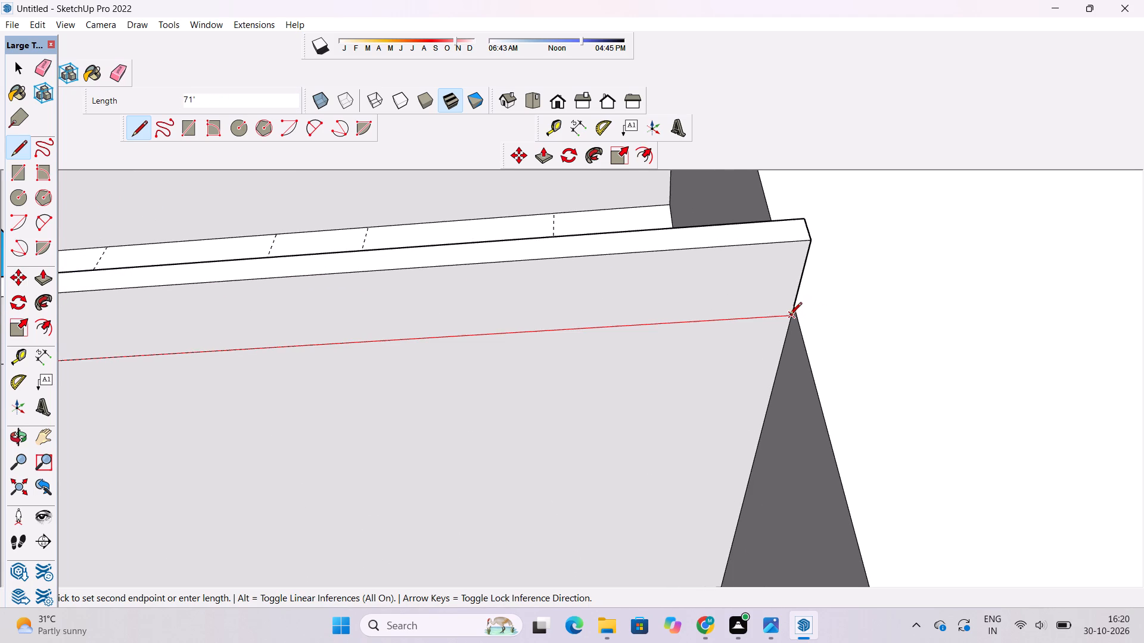
click(789, 316)
key(space)
Erase the guide under the upper slab where it extends past the balcony's side wall.
text(o)
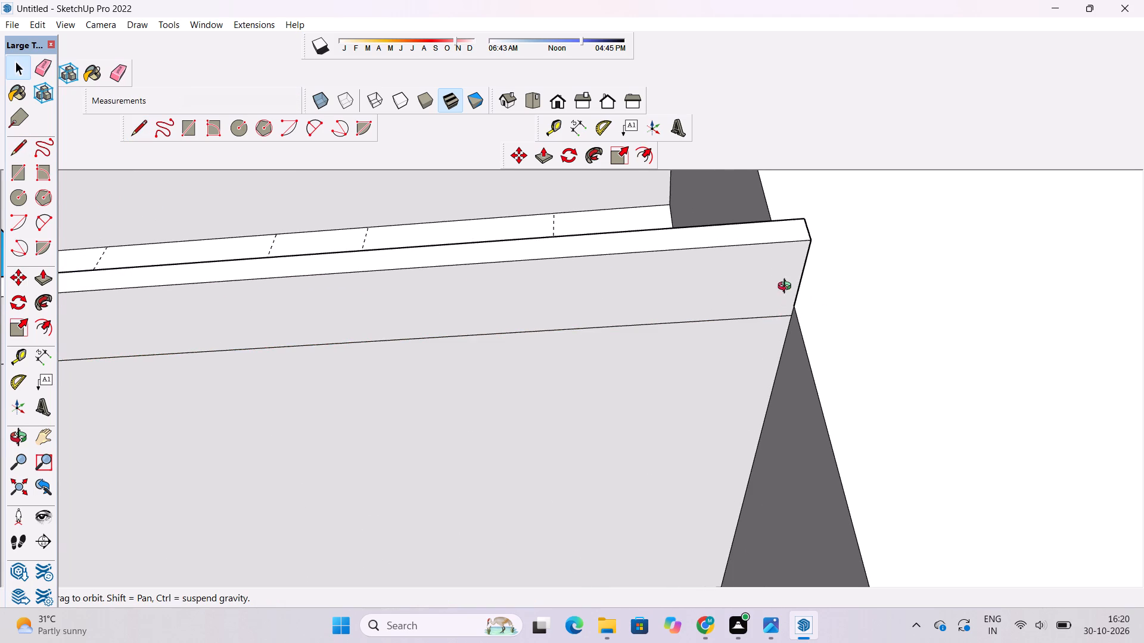
scroll(781, 271, down, 6)
shift+drag(763, 323, 748, 272)
scroll(741, 246, down, 13)
drag(741, 254, 753, 378)
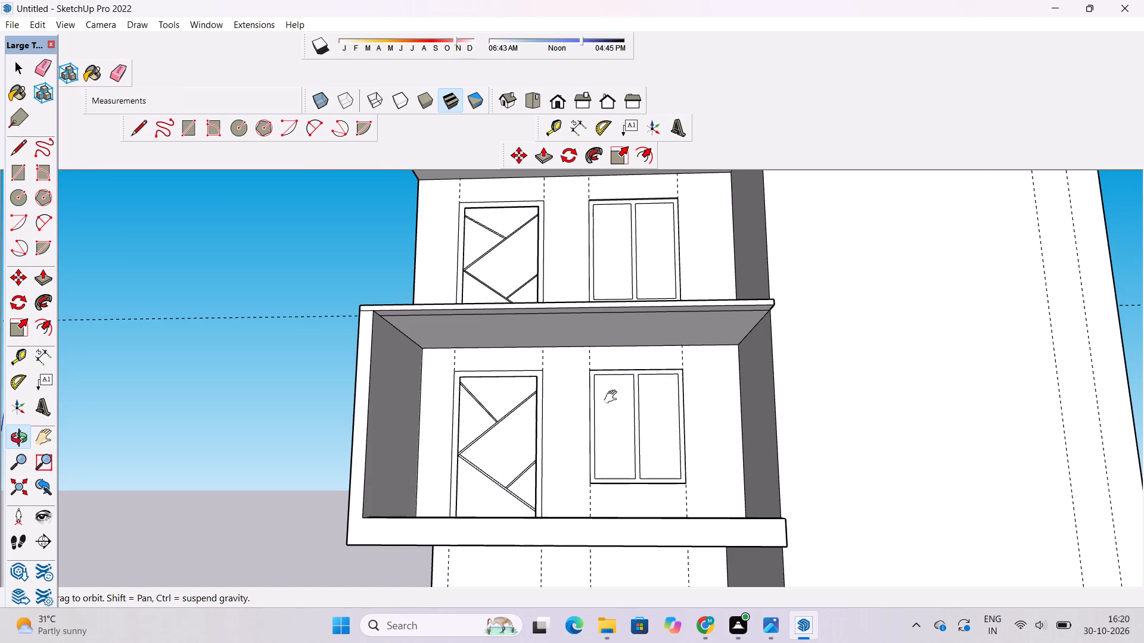
shift+click(613, 397)
drag(613, 399, 624, 413)
scroll(378, 347, up, 2)
shift+drag(380, 343, 410, 355)
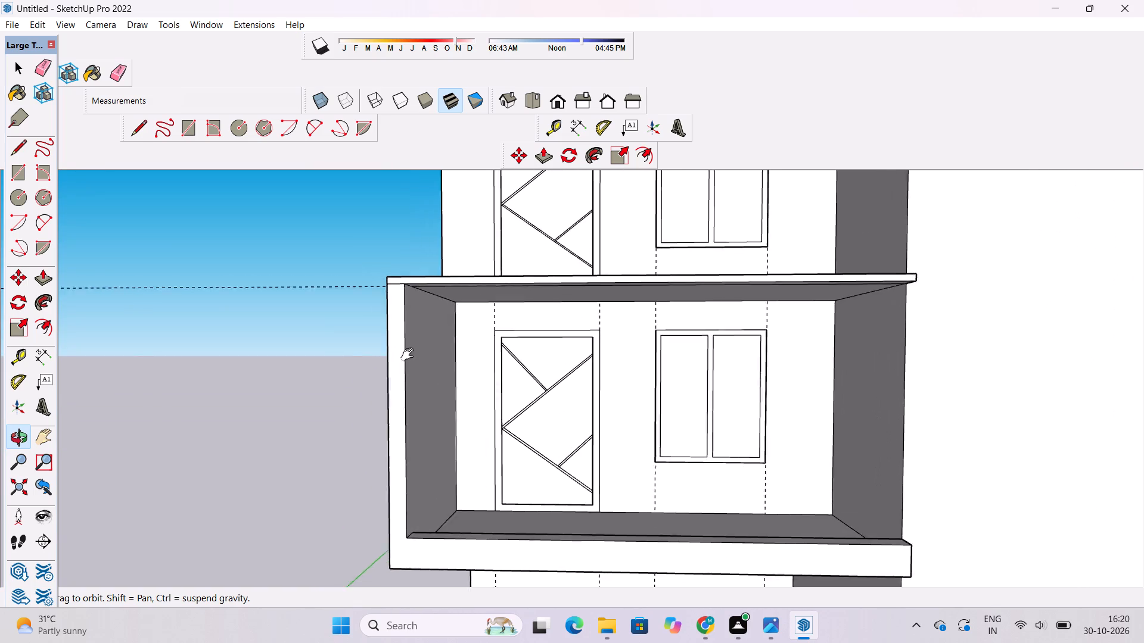
shift+drag(410, 355, 421, 362)
drag(421, 363, 419, 370)
key(e)
drag(287, 263, 291, 320)
key(space)
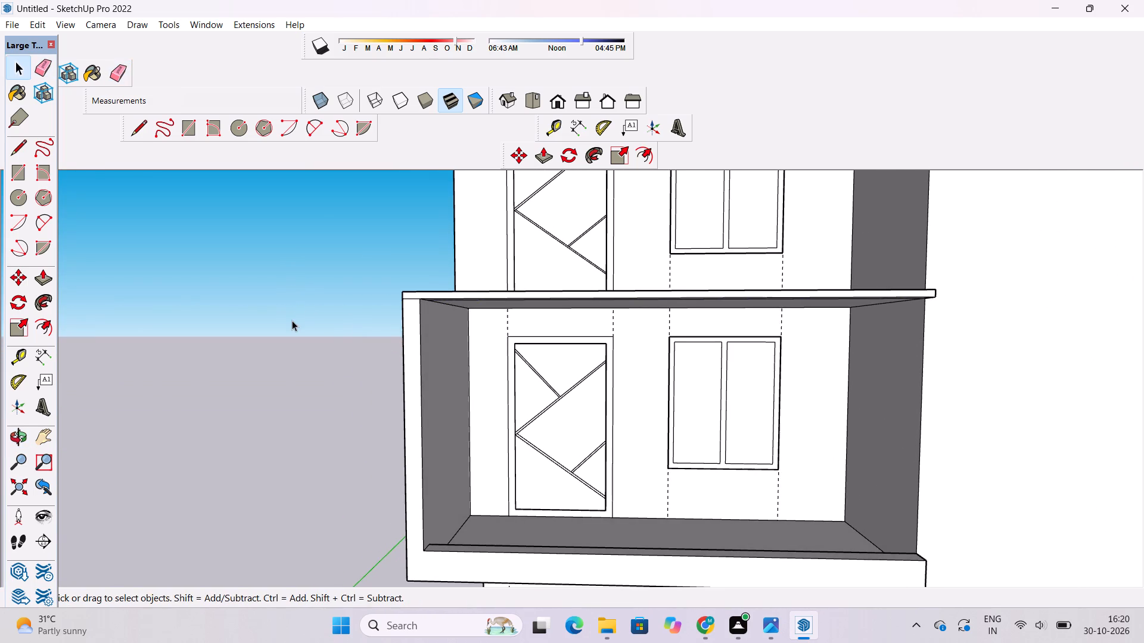
Push/Pull the front border strip on the upper slab's underside down 2' to form a drop beam.
key(o)
scroll(357, 322, down, 2)
shift+drag(574, 367, 523, 363)
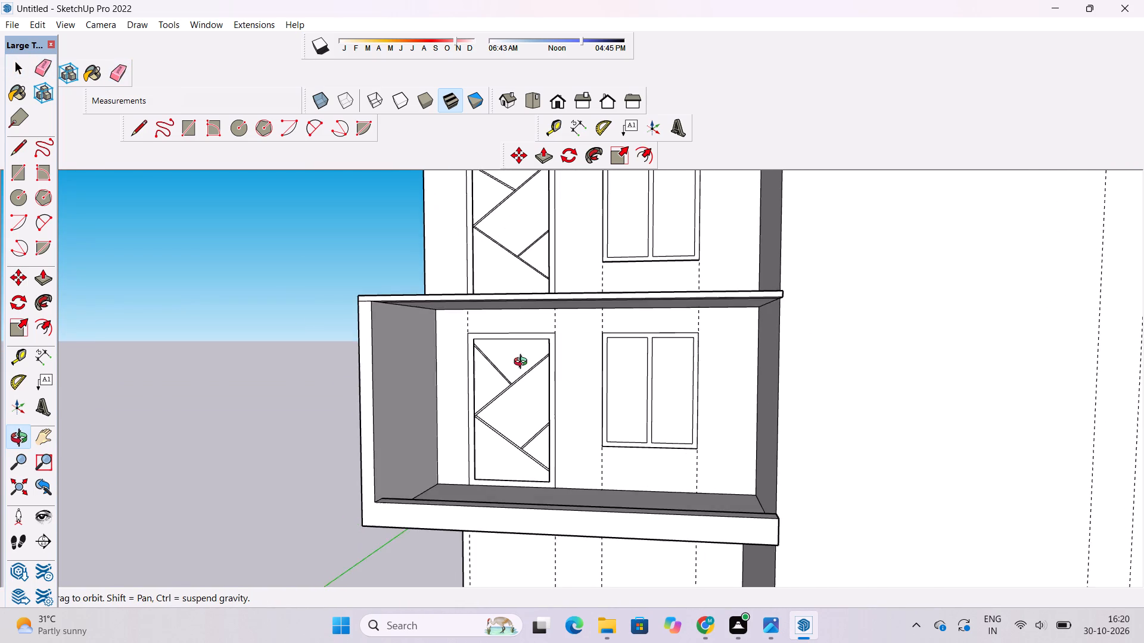
shift+drag(523, 363, 589, 381)
shift+drag(582, 373, 539, 361)
drag(539, 361, 478, 298)
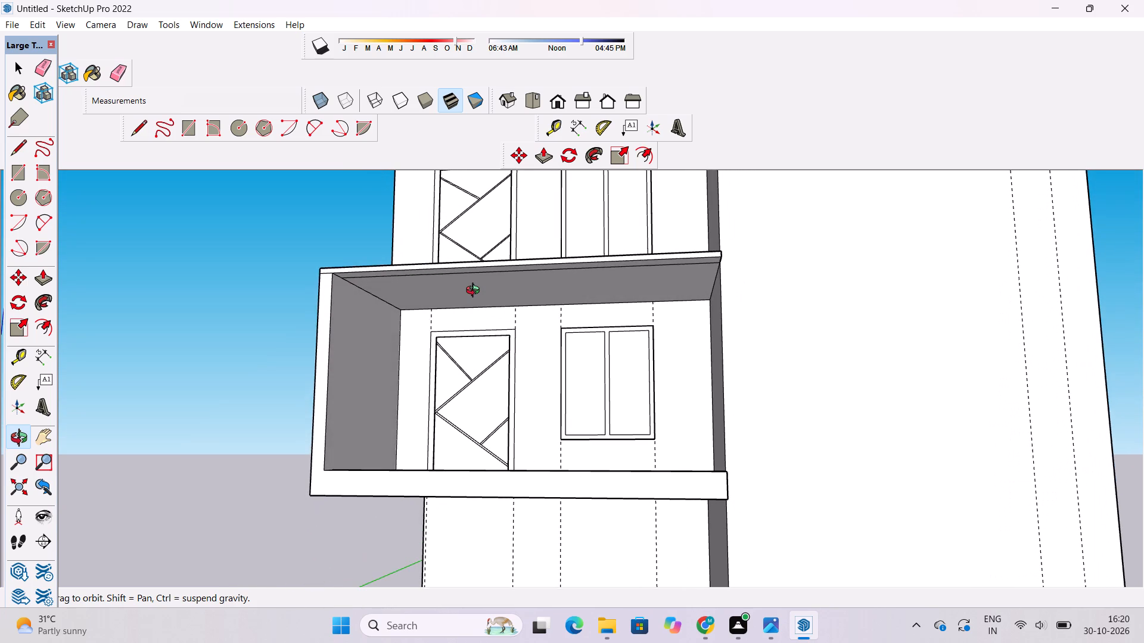
scroll(475, 292, up, 3)
shift+drag(475, 292, 456, 305)
drag(459, 308, 467, 289)
scroll(486, 294, up, 3)
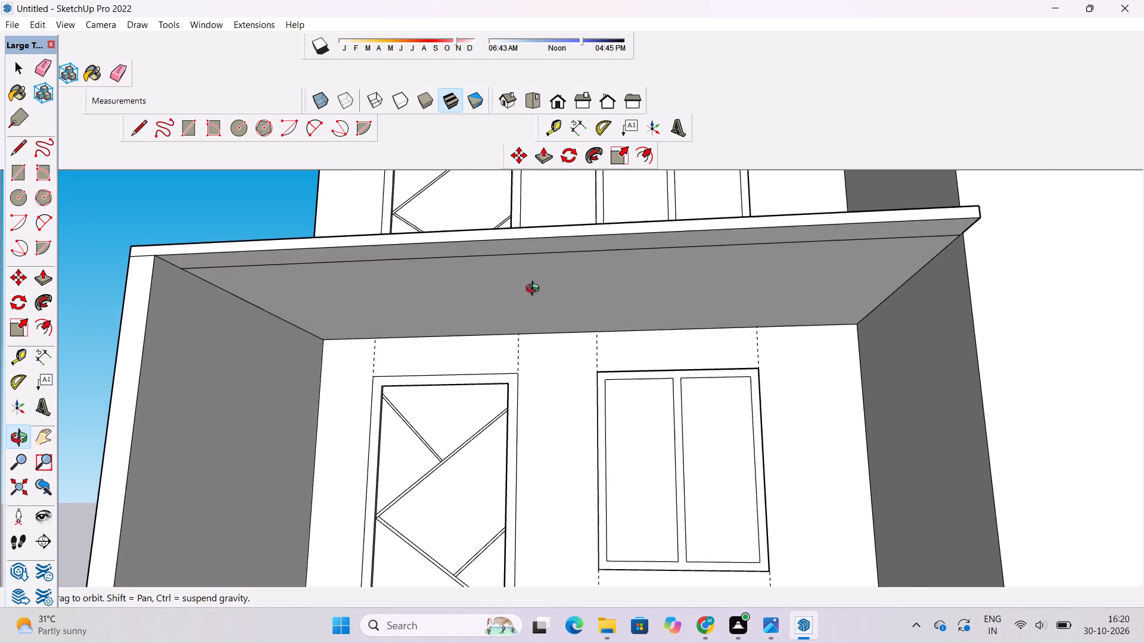
shift+drag(674, 251, 576, 278)
click(573, 278)
shift+drag(572, 301, 591, 302)
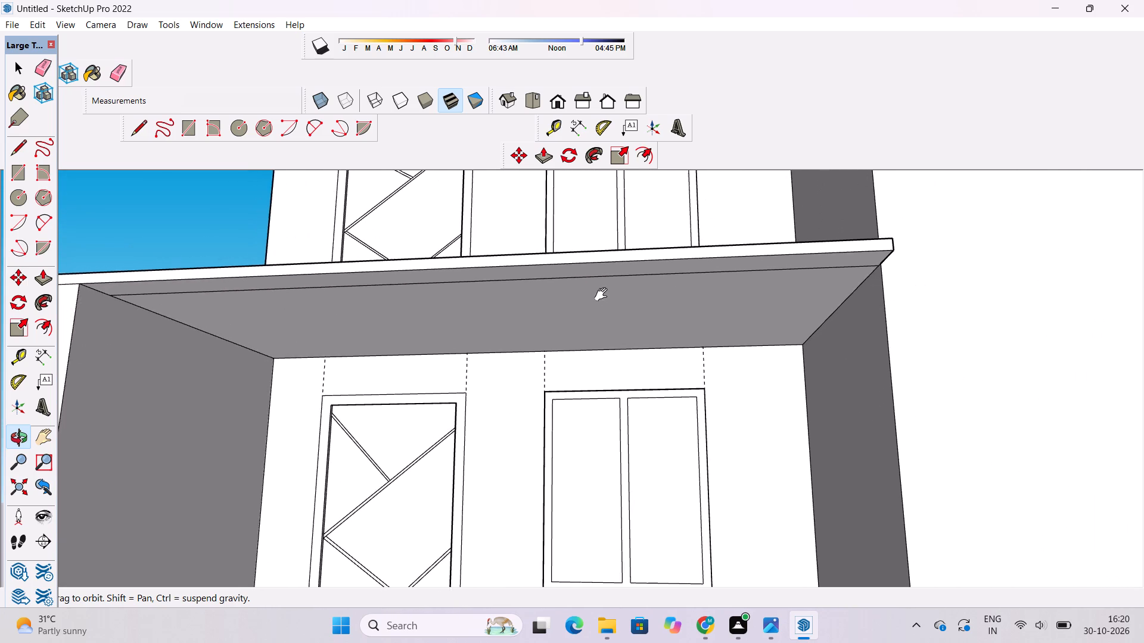
shift+scroll(615, 285, down, 4)
shift+drag(615, 285, 629, 285)
key(p)
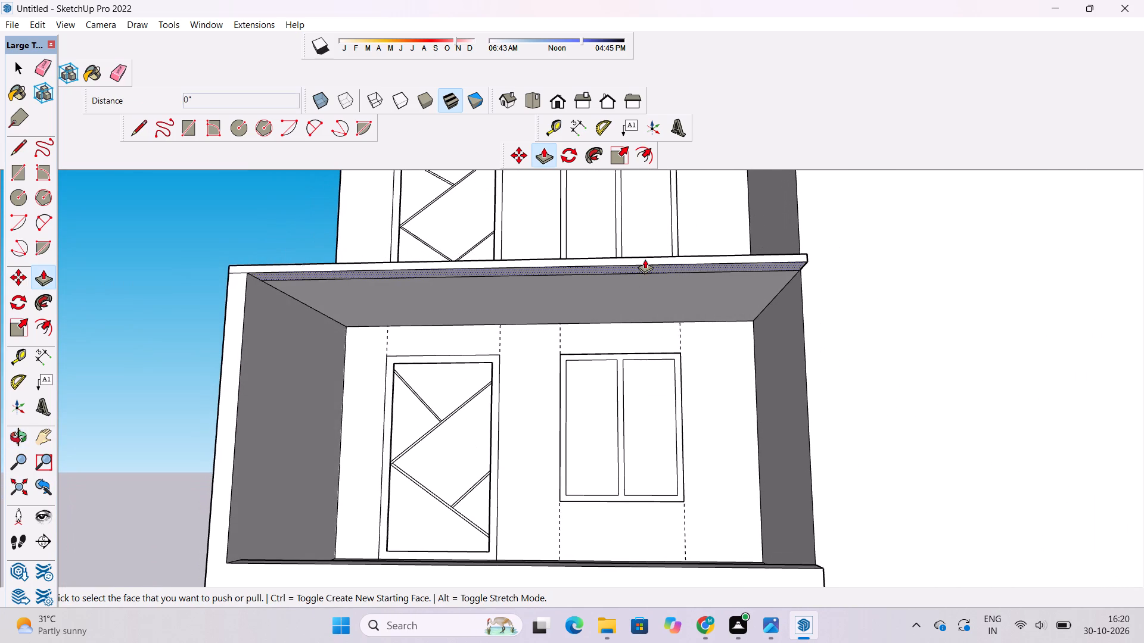
click(647, 269)
scroll(648, 278, down, 3)
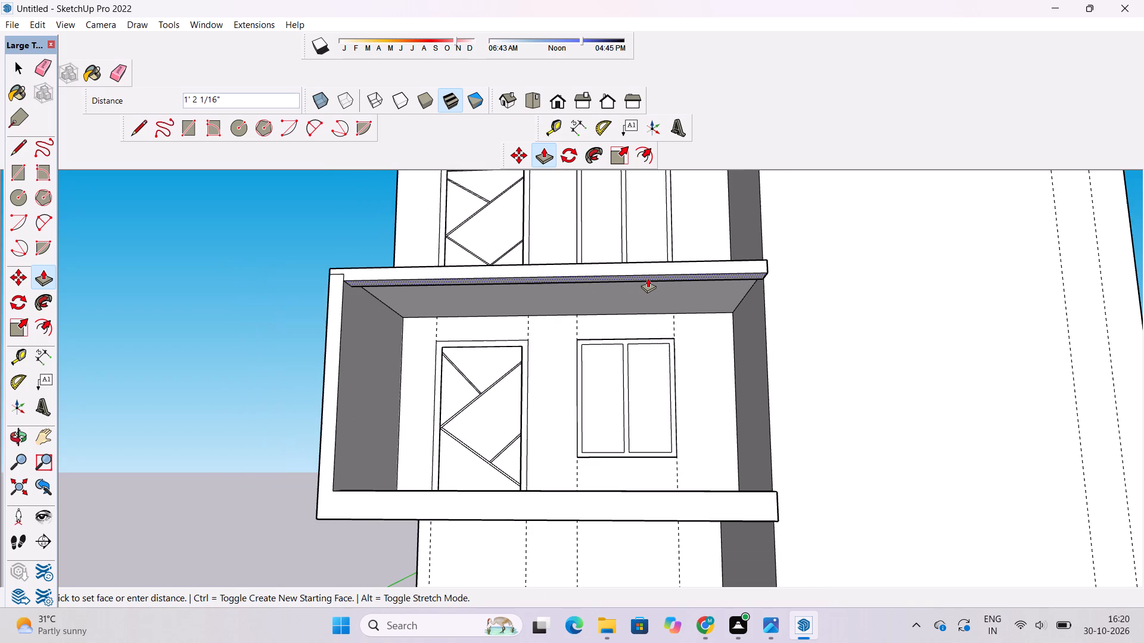
scroll(648, 278, down, 2)
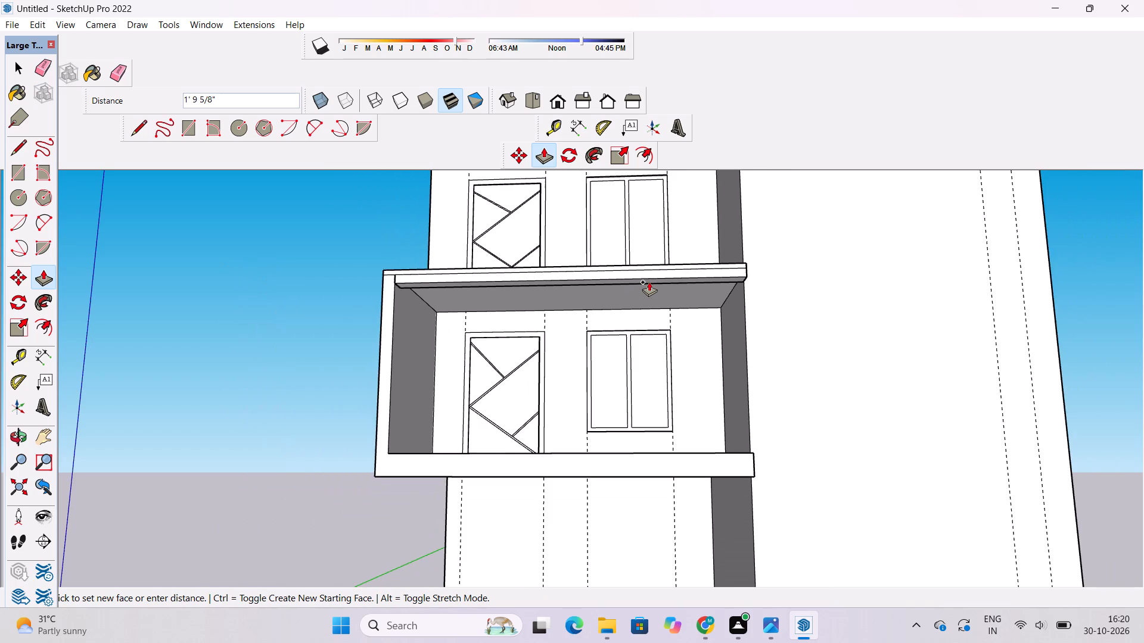
text(2')
key(Return)
Examine the deepened slab edge and the enclosed balcony against the floors above and below.
key(o)
scroll(630, 280, down, 5)
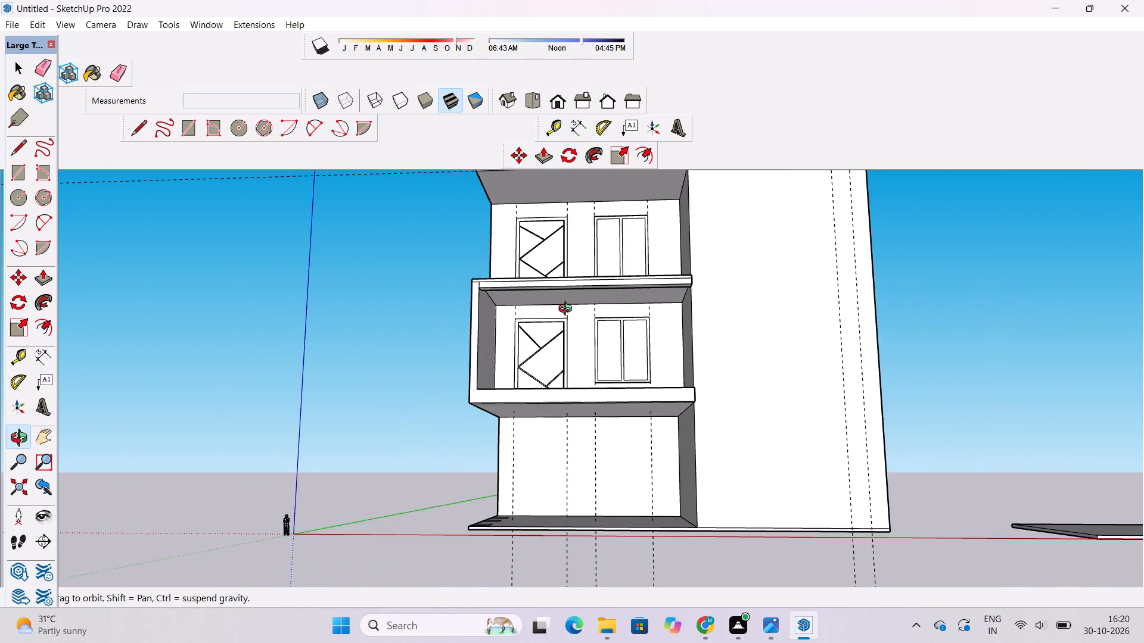
drag(565, 317, 567, 385)
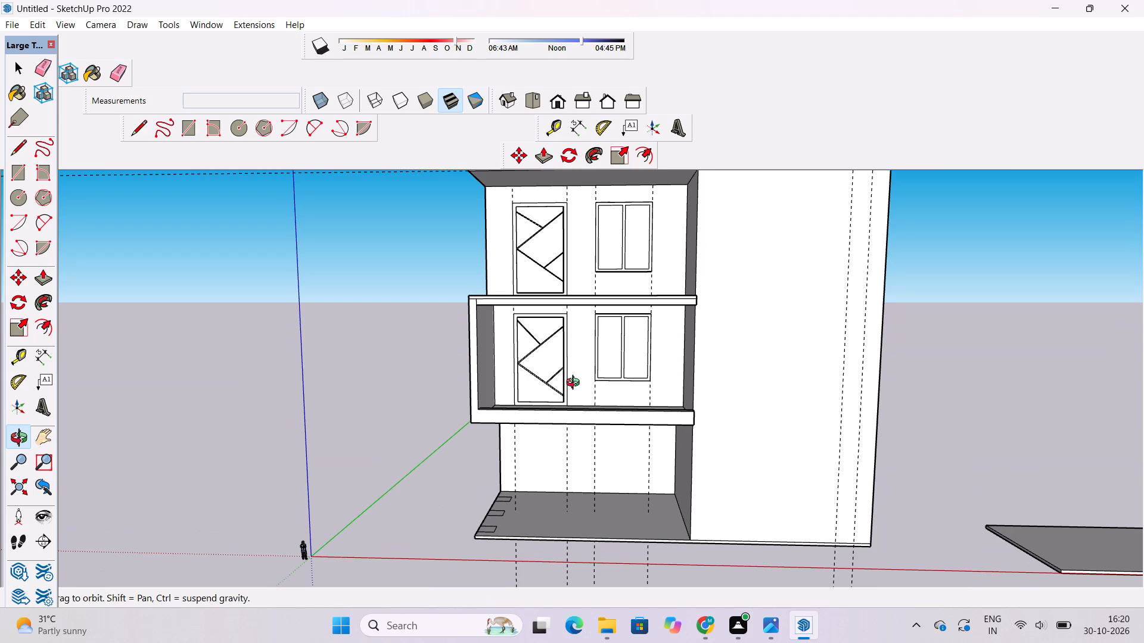
shift+drag(576, 384, 564, 384)
drag(564, 384, 577, 420)
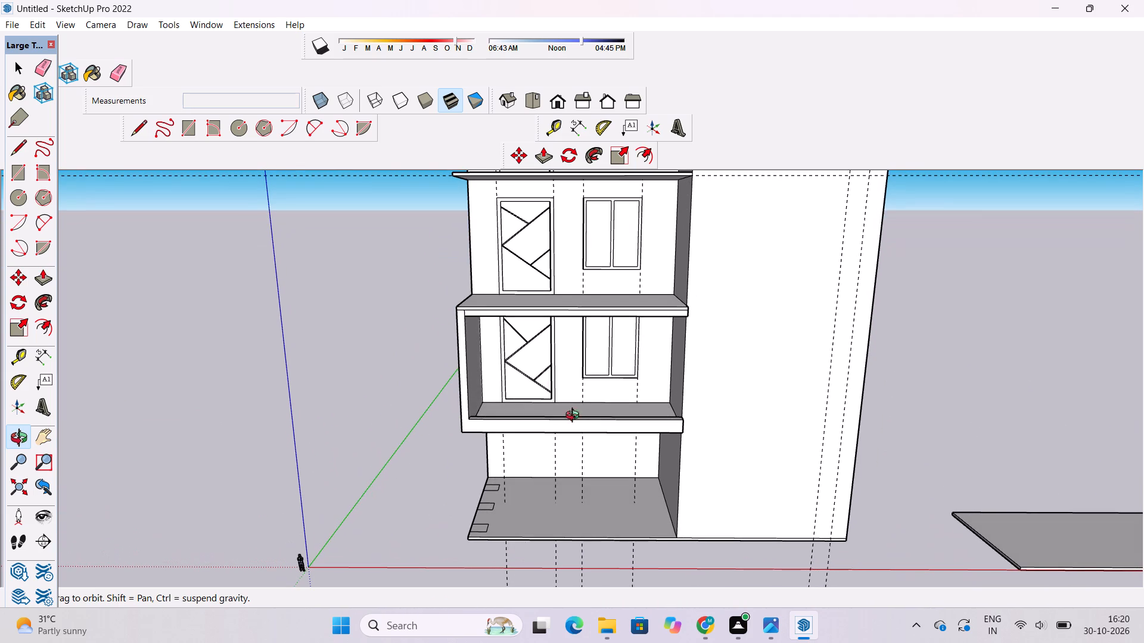
scroll(570, 407, up, 1)
scroll(566, 348, down, 3)
shift+drag(547, 319, 537, 344)
drag(539, 356, 553, 369)
scroll(554, 369, up, 1)
shift+click(554, 369)
drag(554, 369, 555, 383)
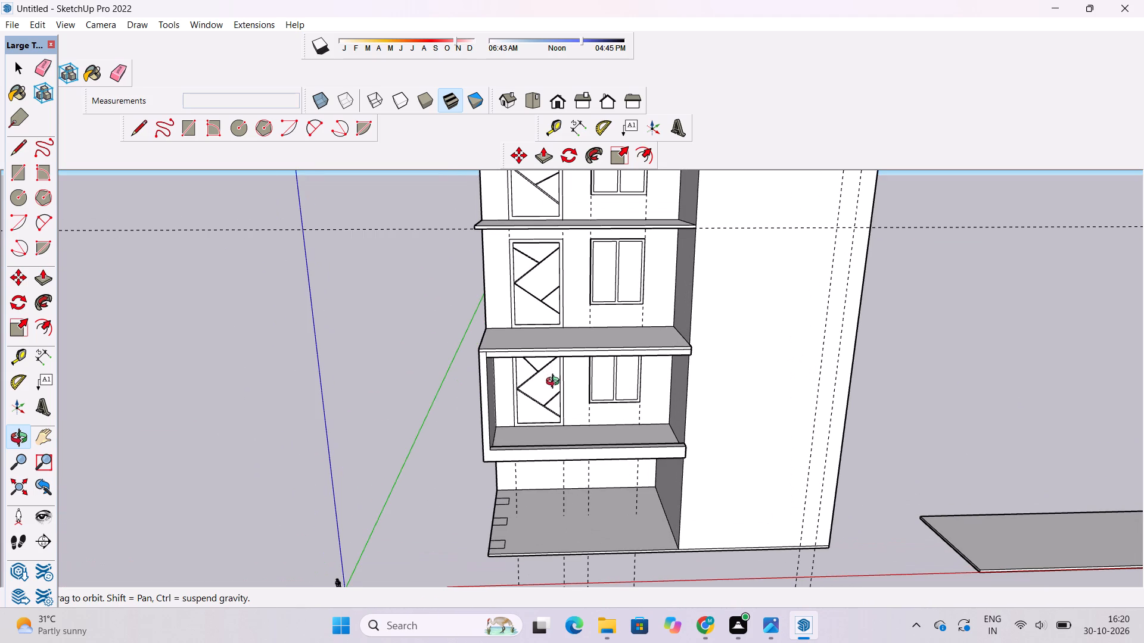
drag(555, 383, 561, 412)
scroll(661, 294, up, 6)
shift+drag(636, 388, 667, 333)
scroll(680, 322, down, 4)
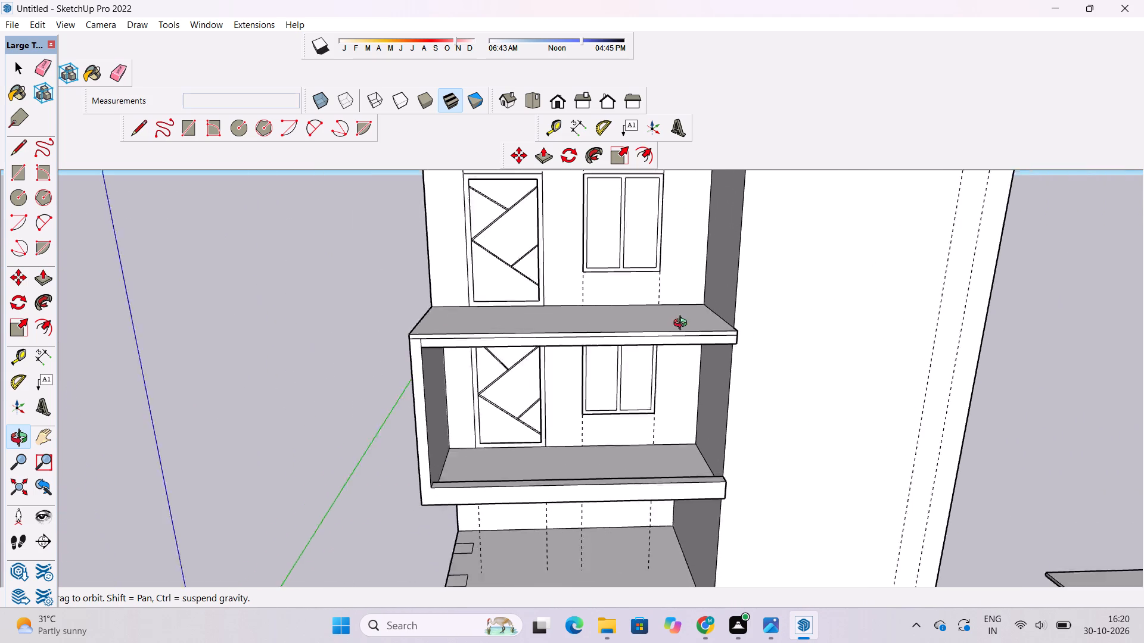
drag(673, 350, 631, 439)
scroll(444, 368, up, 3)
Push/Pull the inner face of the balcony's side wall 2' inward to thicken the wall.
drag(440, 399, 474, 248)
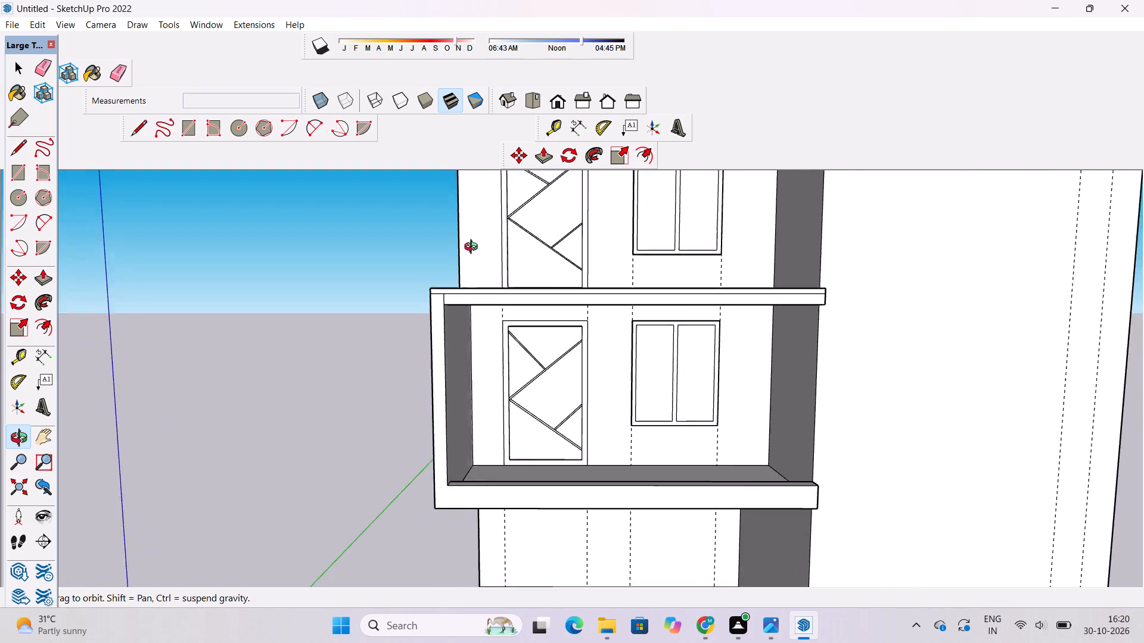
drag(474, 248, 475, 244)
shift+drag(530, 386, 515, 361)
drag(515, 361, 473, 371)
scroll(471, 370, up, 2)
shift+drag(476, 382, 480, 398)
click(480, 401)
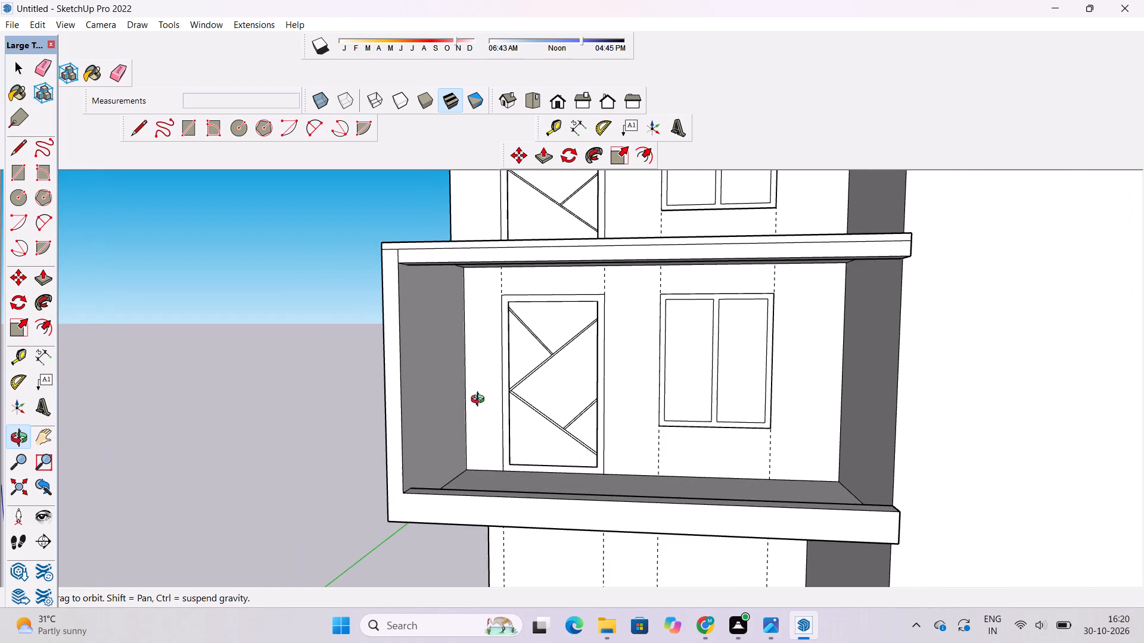
key(p)
click(422, 420)
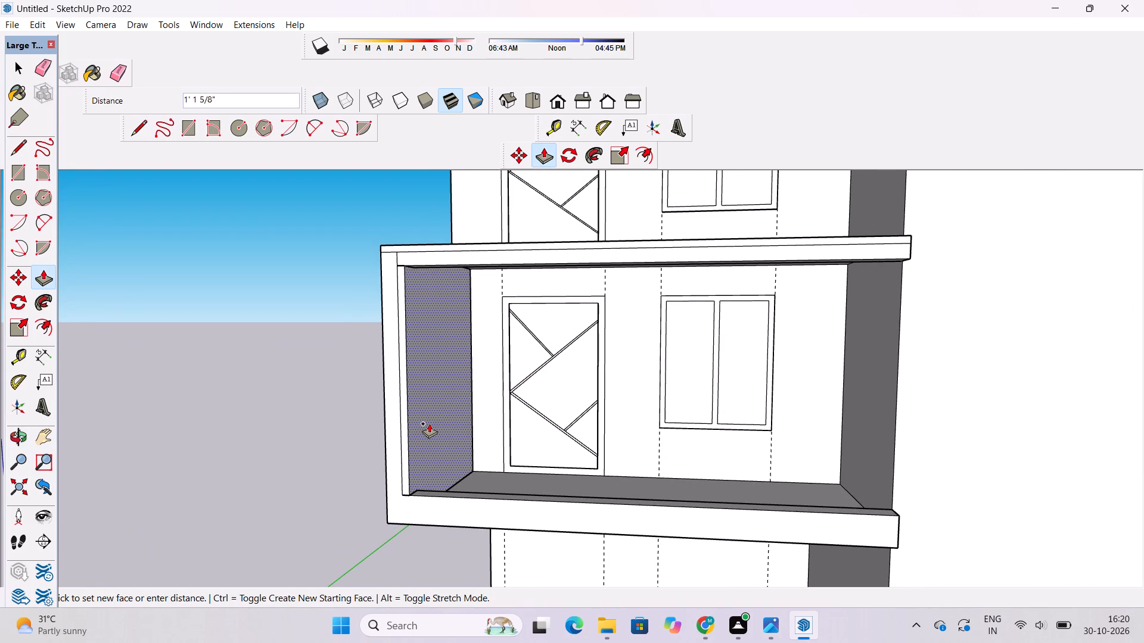
text(2')
key(Return)
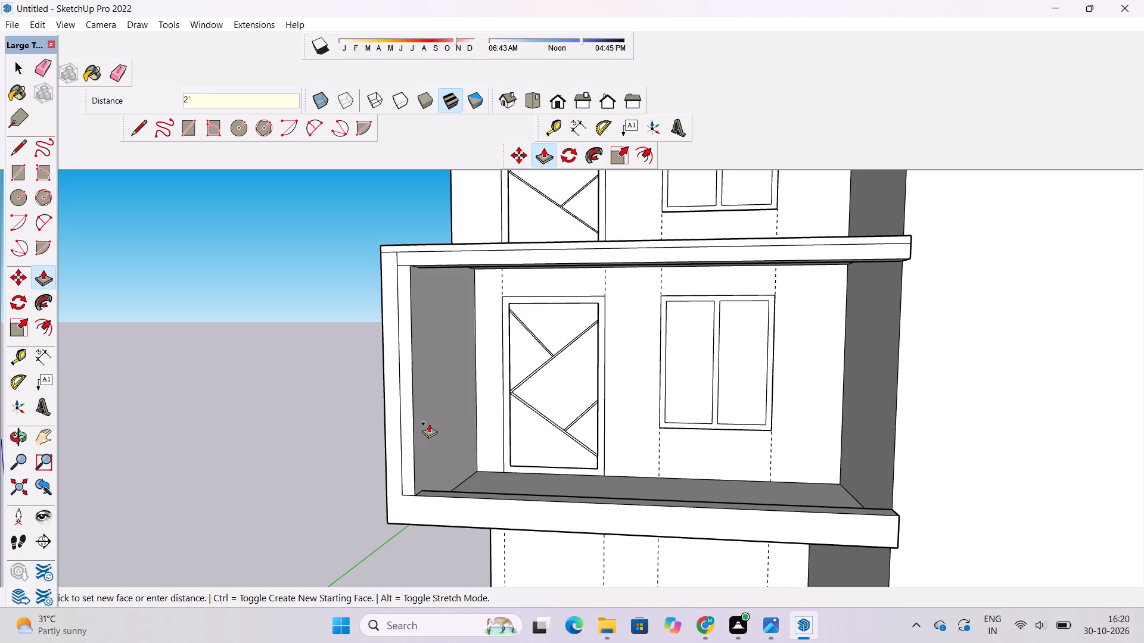
Erase the seam lines on the balcony's front face along the slab edge, the thickened side wall and the parapet.
key(o)
drag(429, 423, 492, 416)
scroll(496, 426, down, 2)
drag(498, 435, 492, 441)
shift+drag(492, 441, 468, 450)
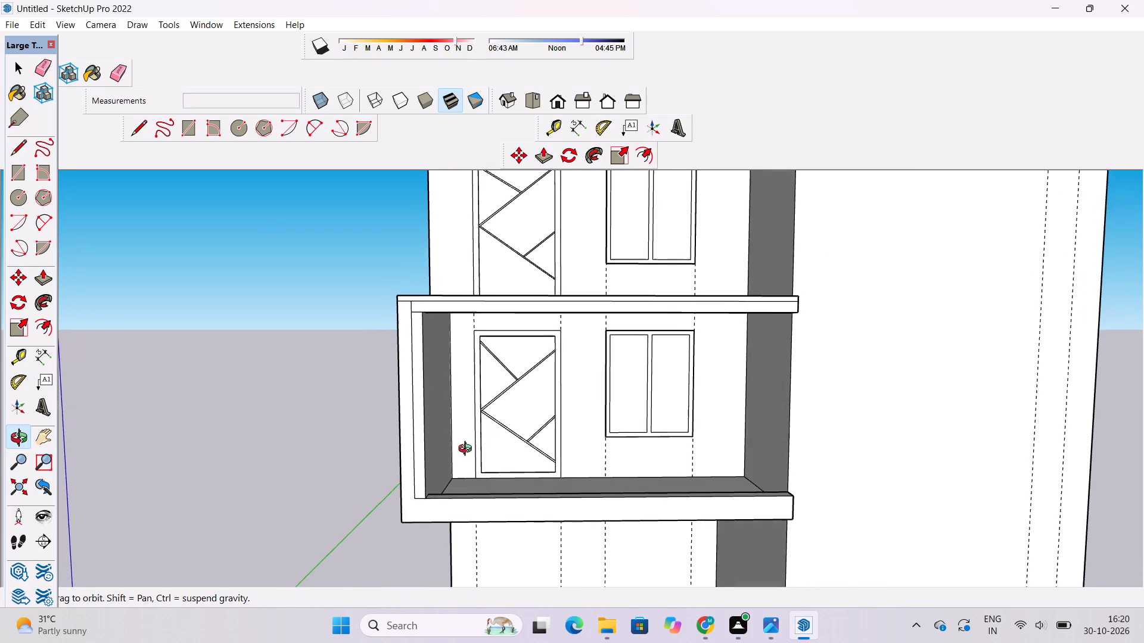
shift+drag(468, 450, 459, 451)
scroll(458, 450, up, 1)
shift+drag(395, 438, 397, 462)
drag(397, 463, 408, 453)
key(e)
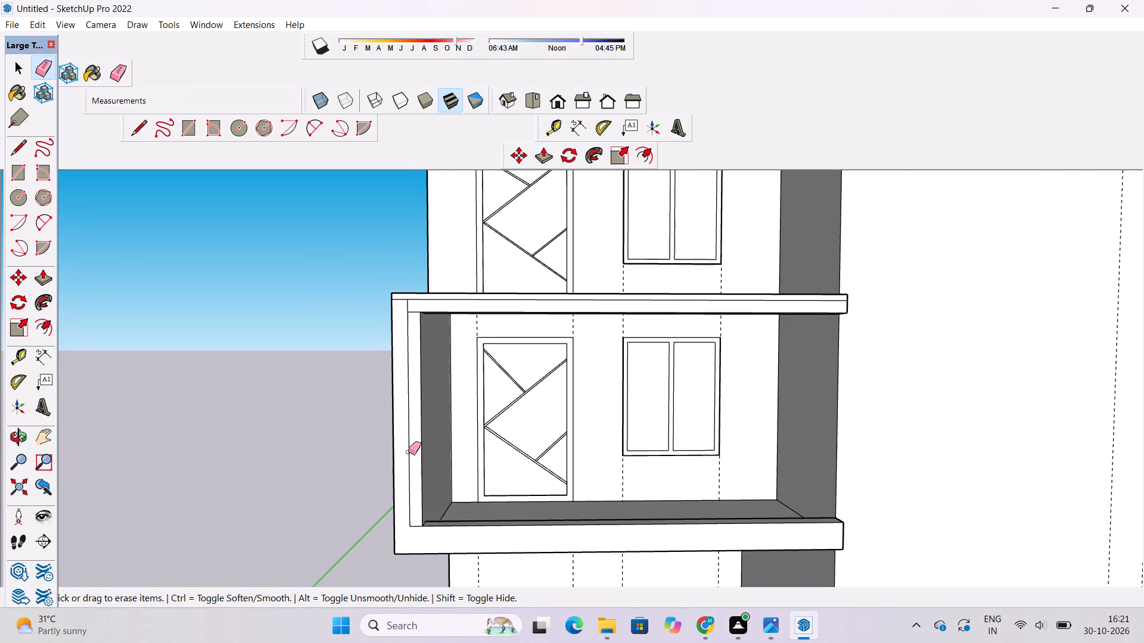
drag(407, 298, 407, 310)
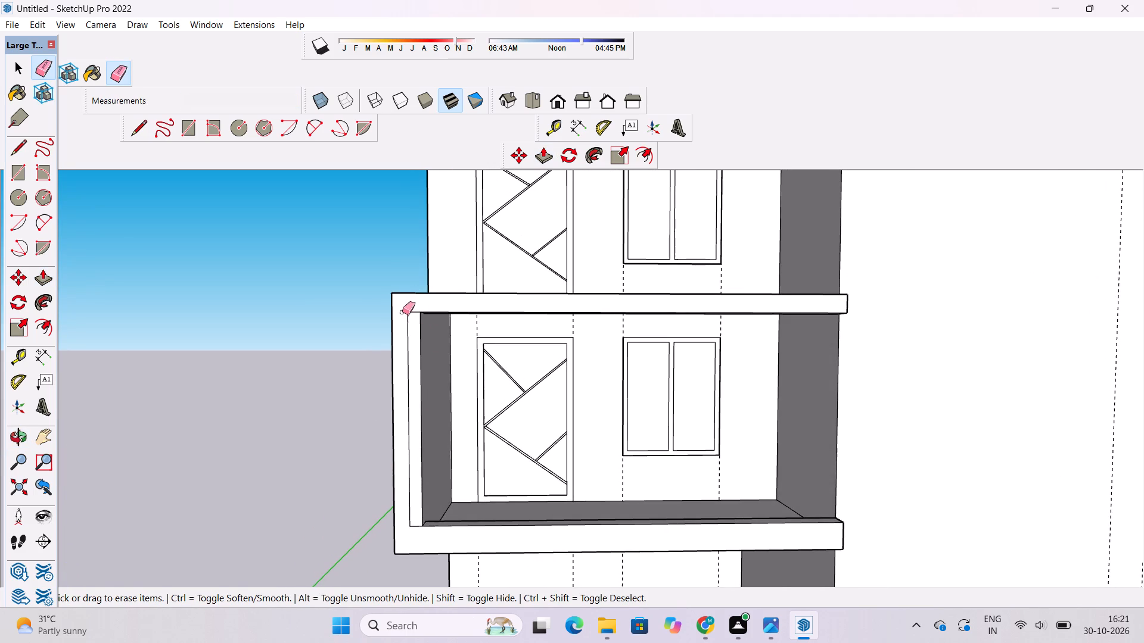
drag(406, 304, 403, 371)
scroll(398, 316, down, 5)
scroll(400, 466, up, 4)
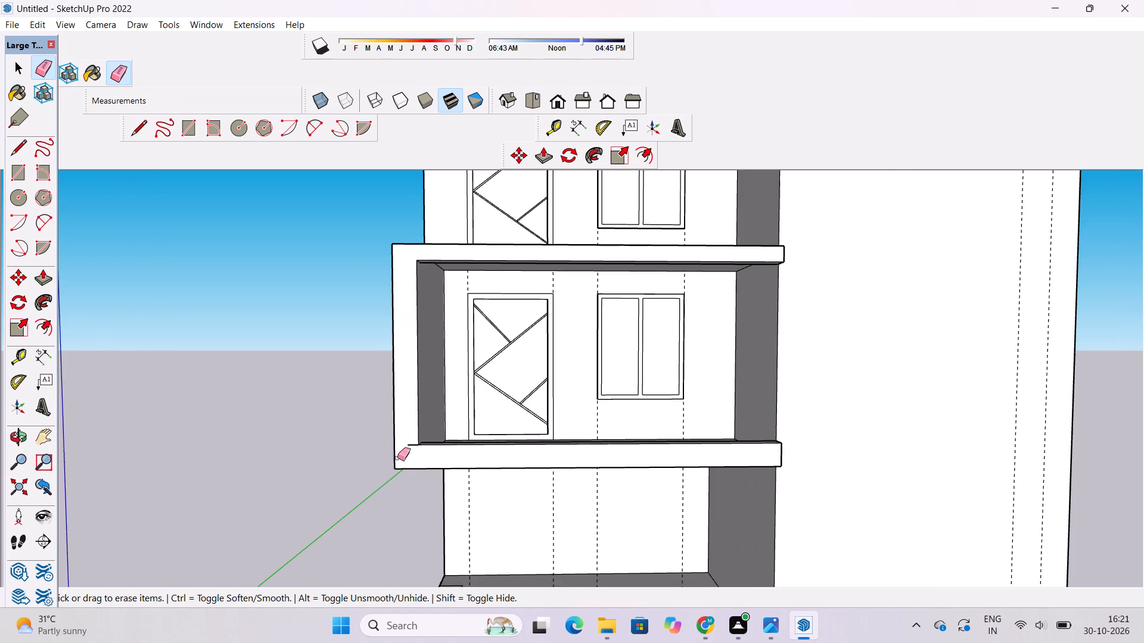
drag(406, 433, 412, 447)
scroll(374, 495, down, 6)
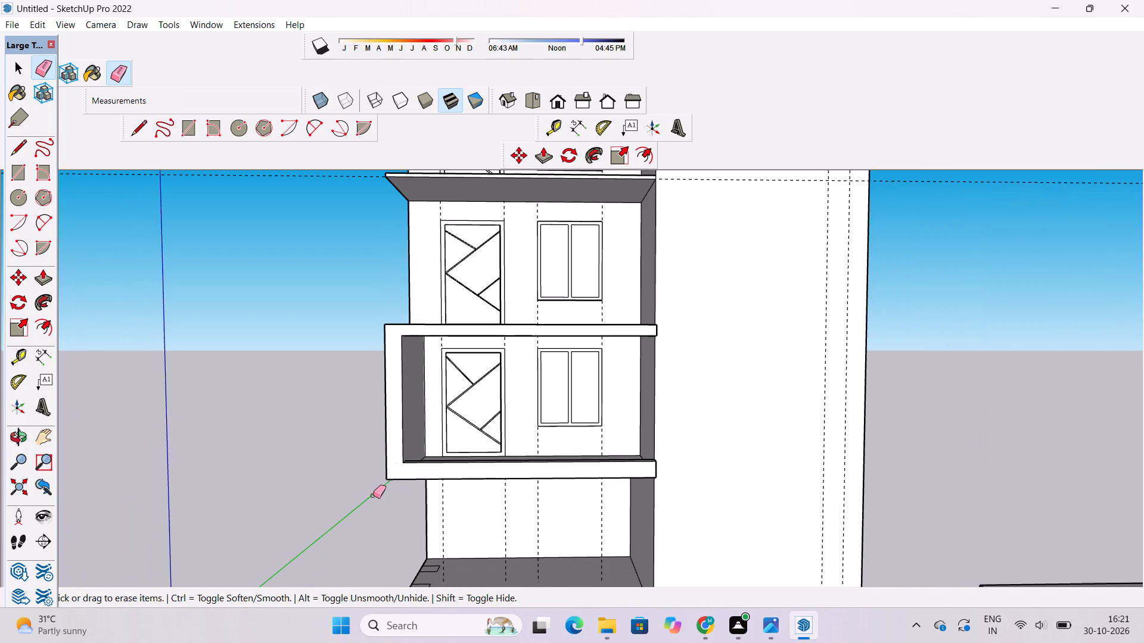
Examine the finished balcony frame in relation to the whole building from above.
key(o)
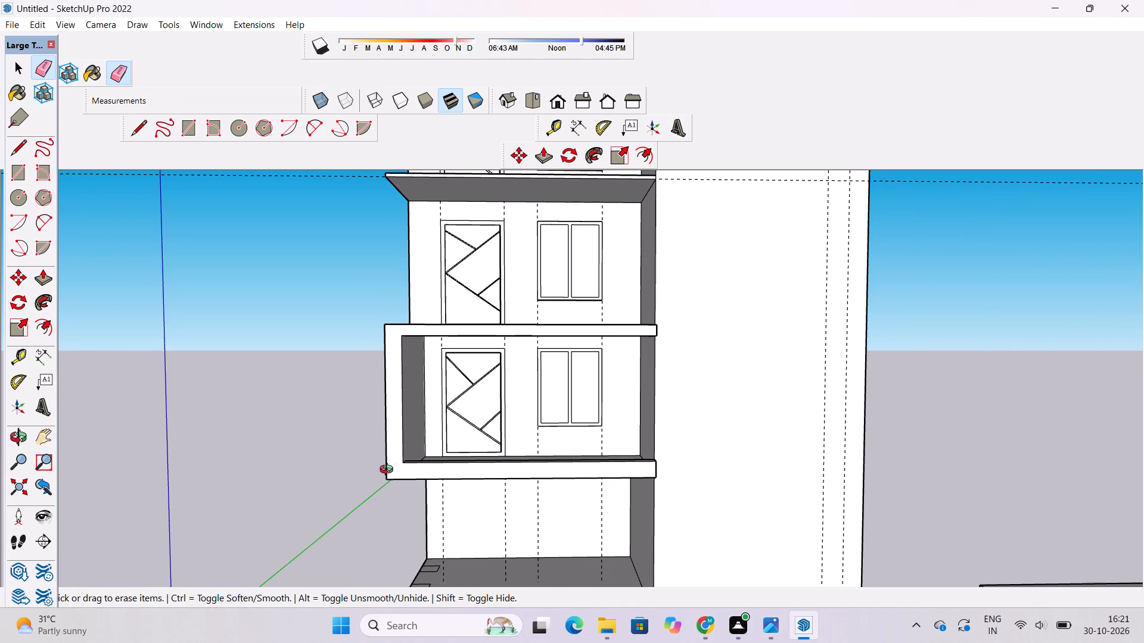
drag(387, 499, 431, 578)
scroll(436, 549, down, 3)
shift+drag(410, 550, 415, 491)
click(415, 483)
shift+drag(426, 521, 419, 477)
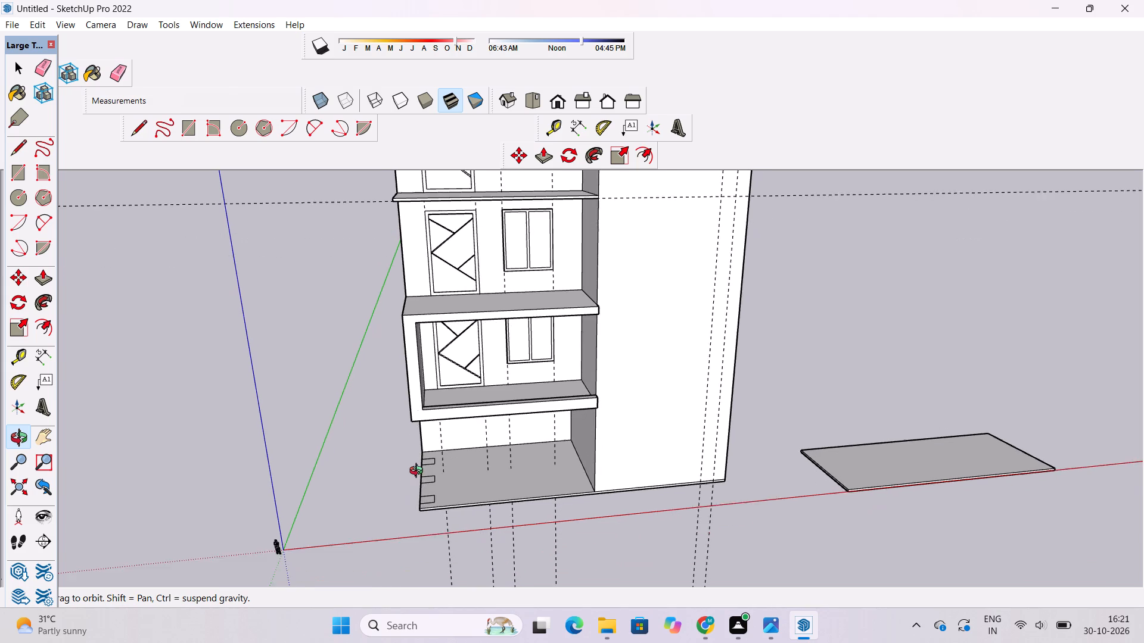
Examine the framed balcony and the top of its upper slab from the front and from above.
scroll(419, 471, up, 4)
scroll(427, 355, down, 3)
shift+drag(447, 352, 452, 384)
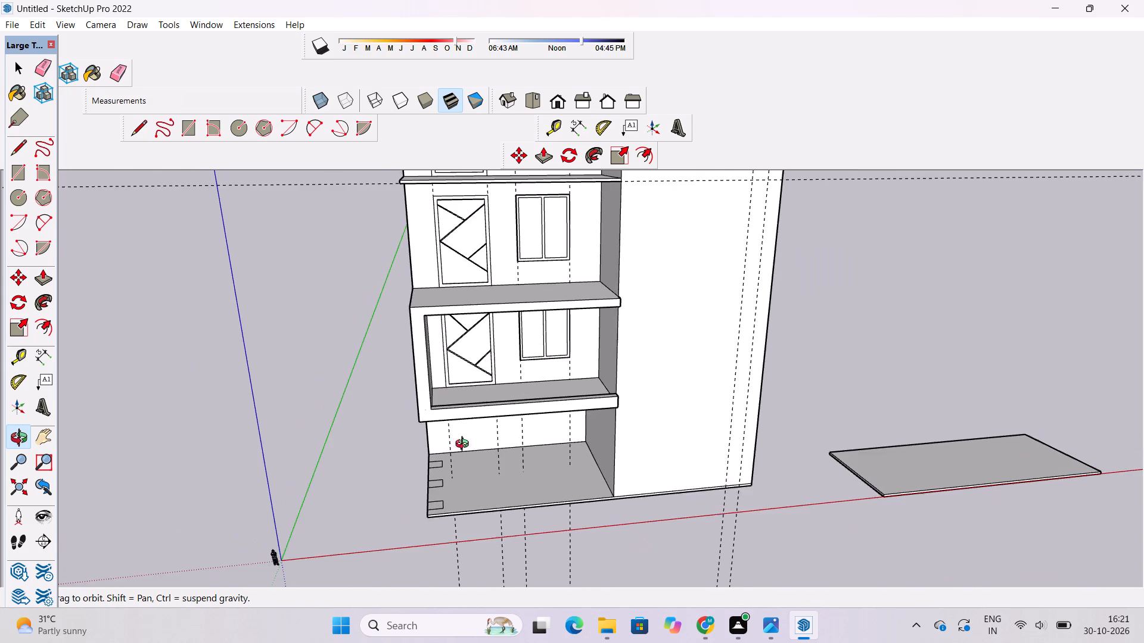
drag(464, 445, 397, 344)
scroll(465, 338, up, 2)
drag(430, 347, 395, 399)
scroll(411, 326, up, 1)
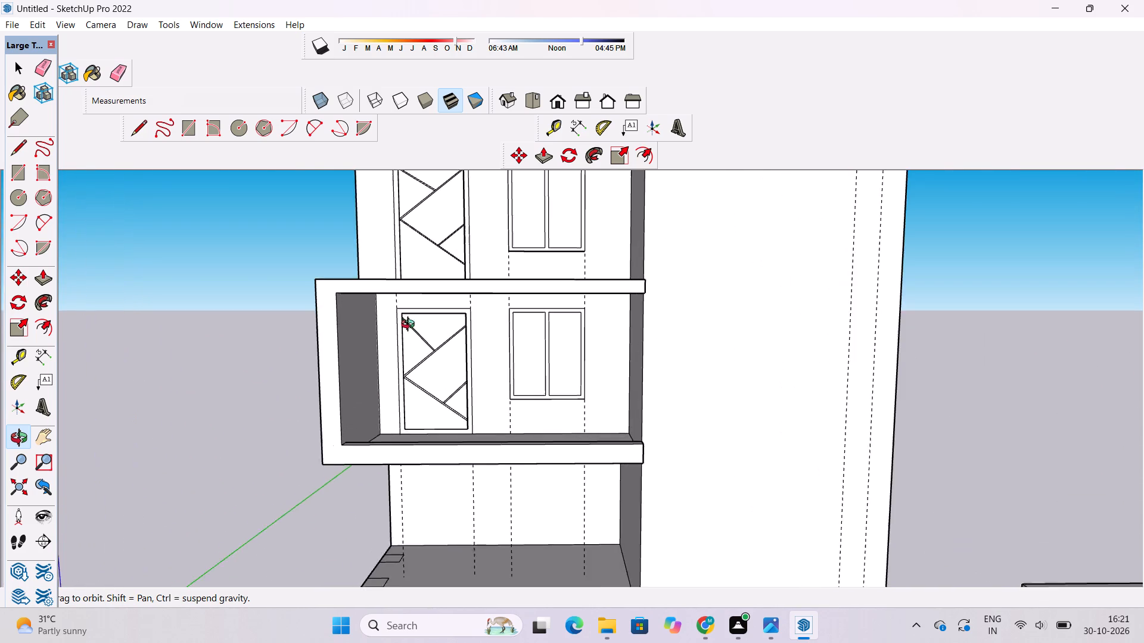
scroll(411, 326, up, 1)
drag(414, 335, 440, 475)
shift+drag(435, 315, 371, 388)
shift+drag(367, 388, 418, 402)
drag(422, 404, 425, 394)
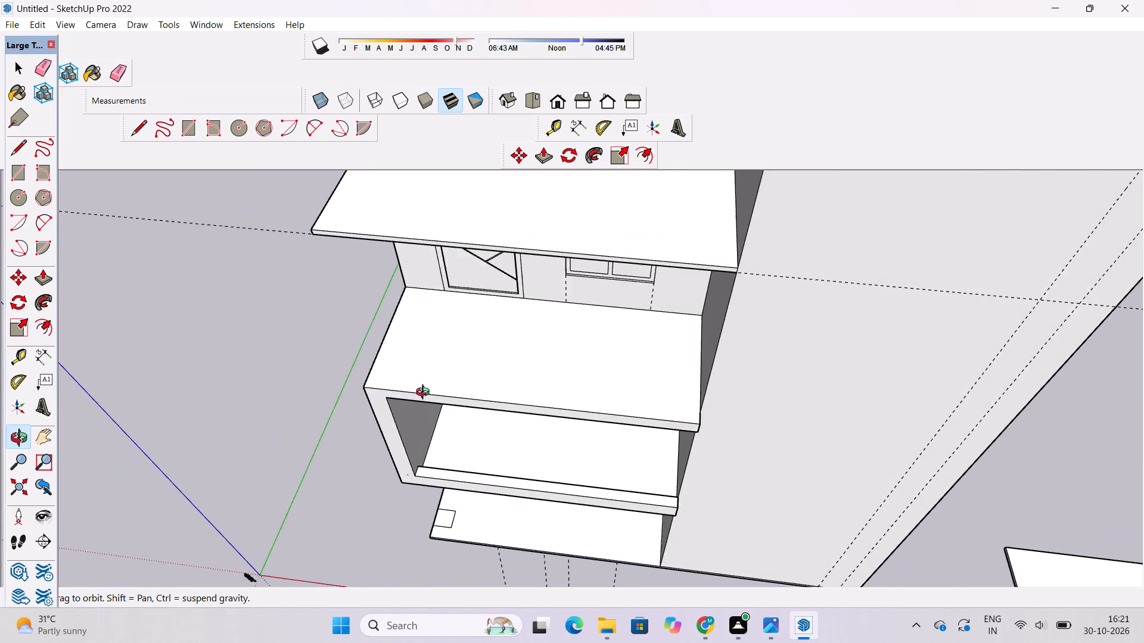
drag(425, 394, 434, 357)
Place guides on the framed balcony's upper slab, about 4' 6" in from the outer side edge and 3' in from the front edge.
key(t)
scroll(374, 401, up, 3)
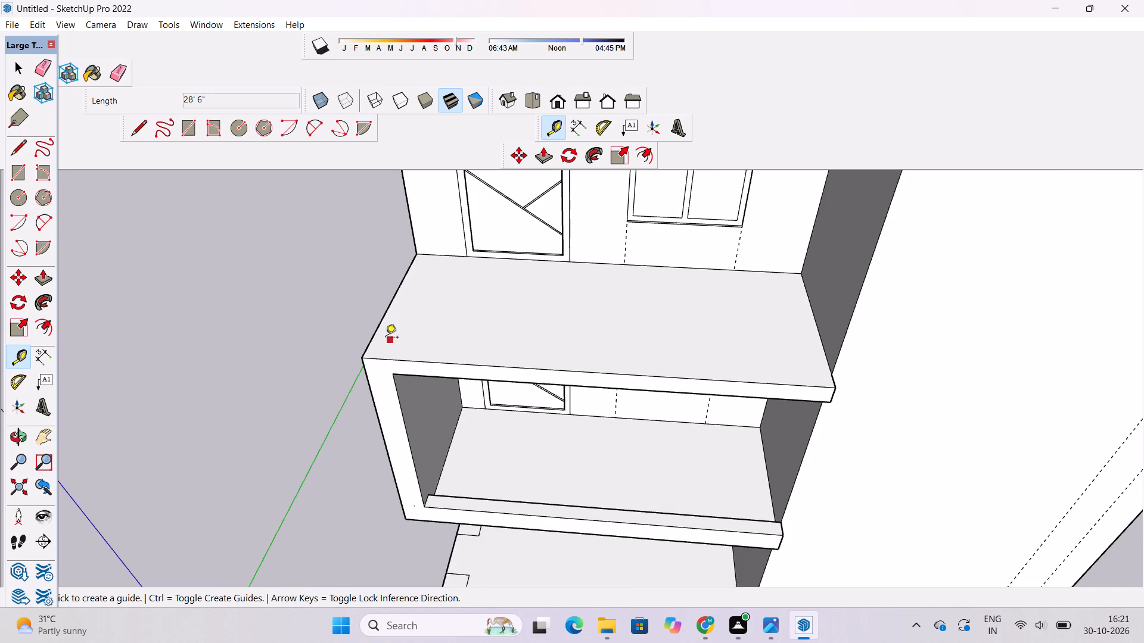
scroll(386, 338, up, 2)
click(363, 346)
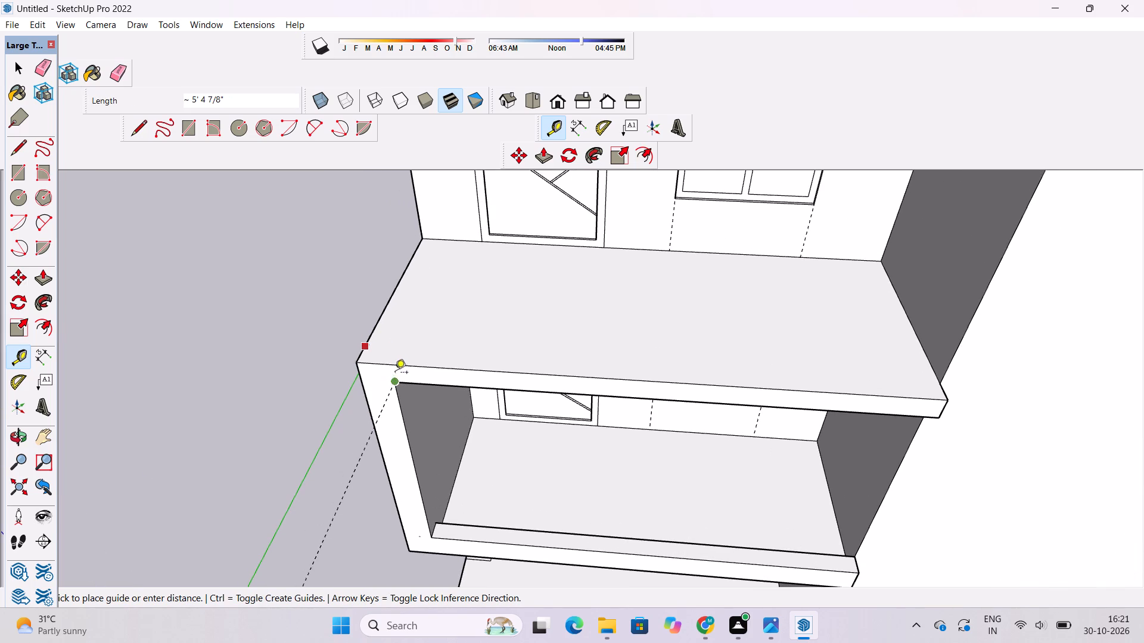
click(393, 366)
scroll(353, 388, down, 4)
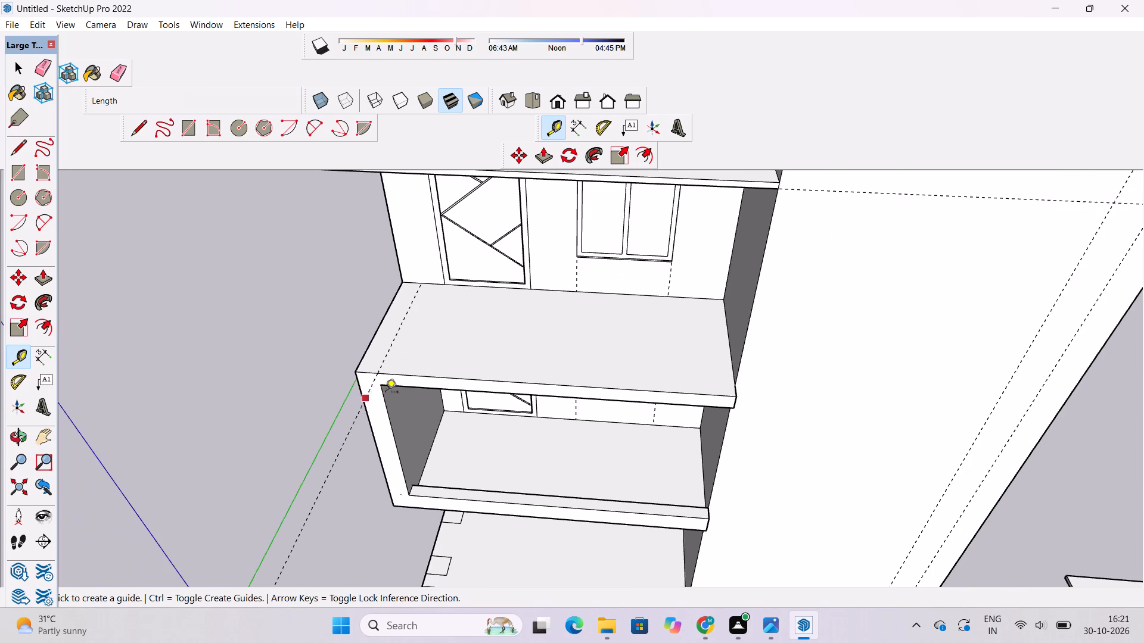
click(542, 386)
scroll(542, 386, up, 1)
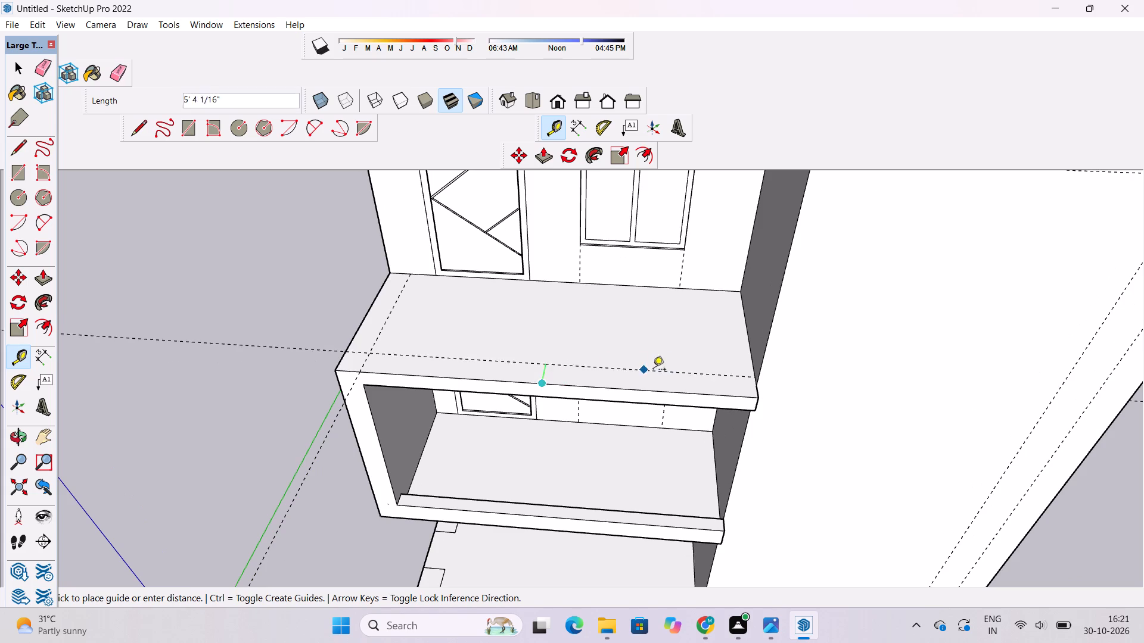
scroll(752, 380, up, 9)
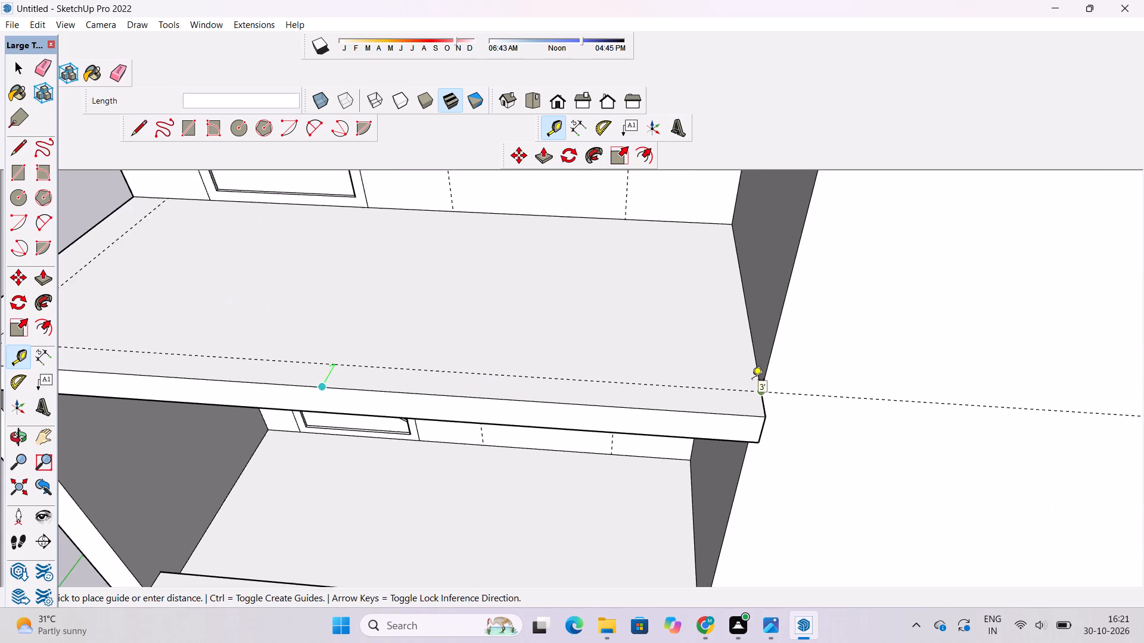
scroll(752, 380, up, 3)
click(765, 397)
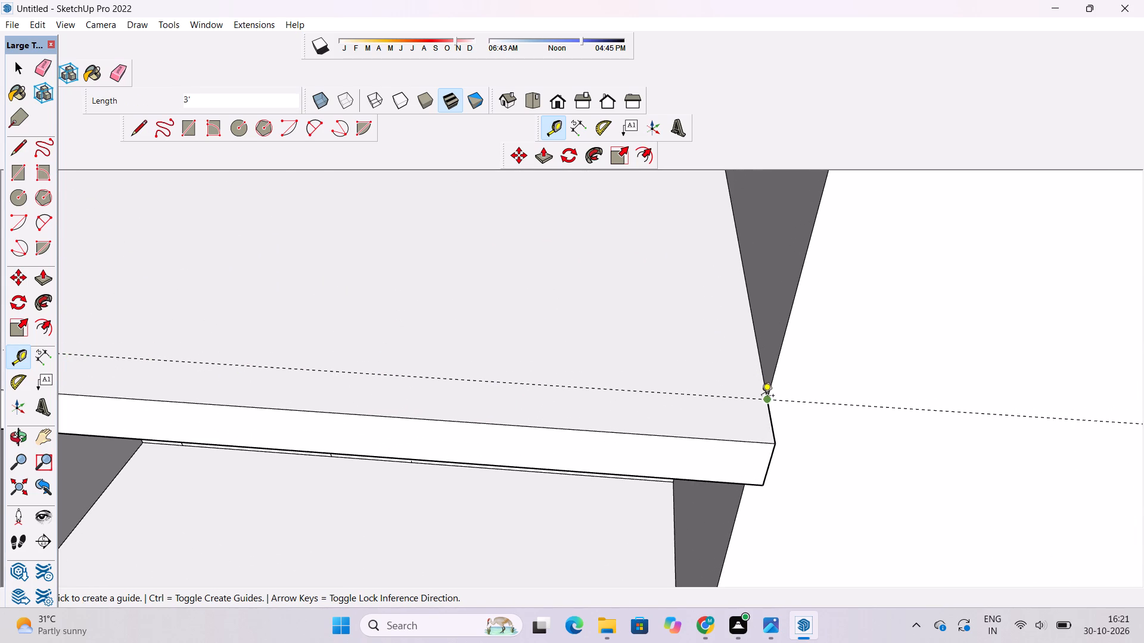
key(space)
Draw lines along both guides on the slab, 69' parallel to the front edge and 29' back to the building wall.
text(l)
click(764, 400)
scroll(764, 400, down, 2)
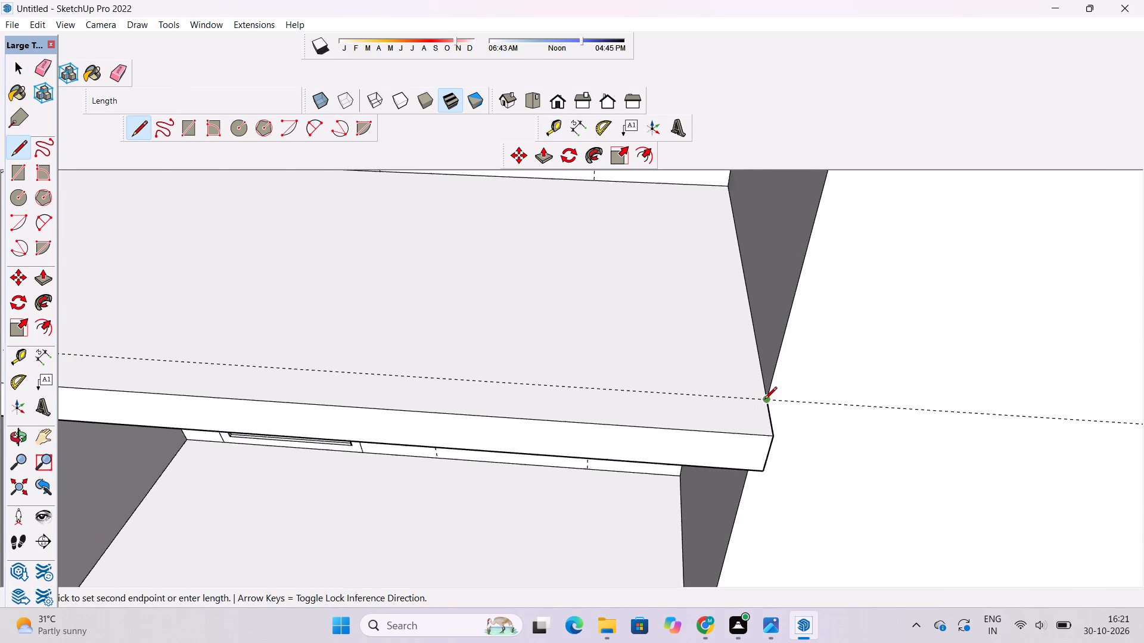
scroll(764, 400, down, 5)
scroll(394, 405, down, 4)
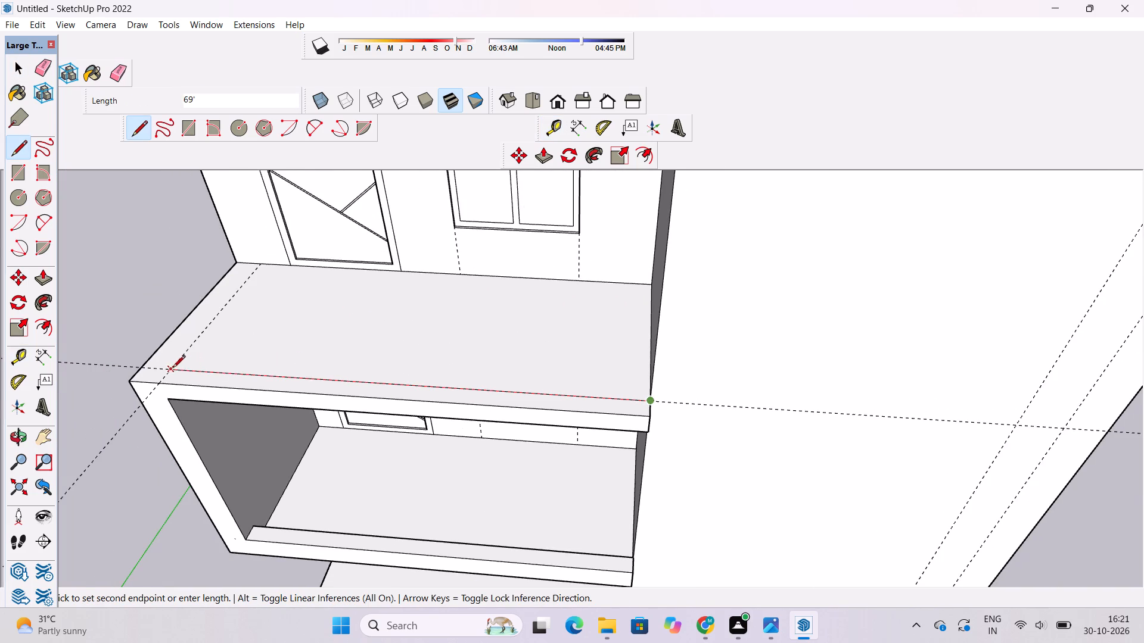
click(169, 369)
click(256, 264)
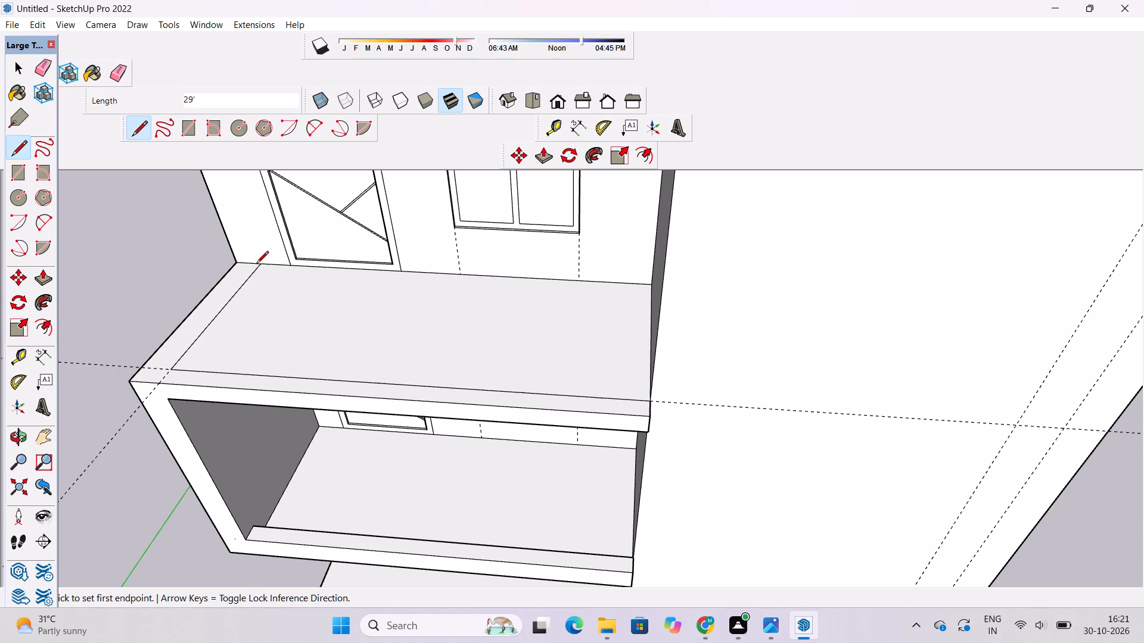
key(space)
Erase the two guides crossing the balcony's upper slab.
text(o)
shift+drag(188, 319, 338, 317)
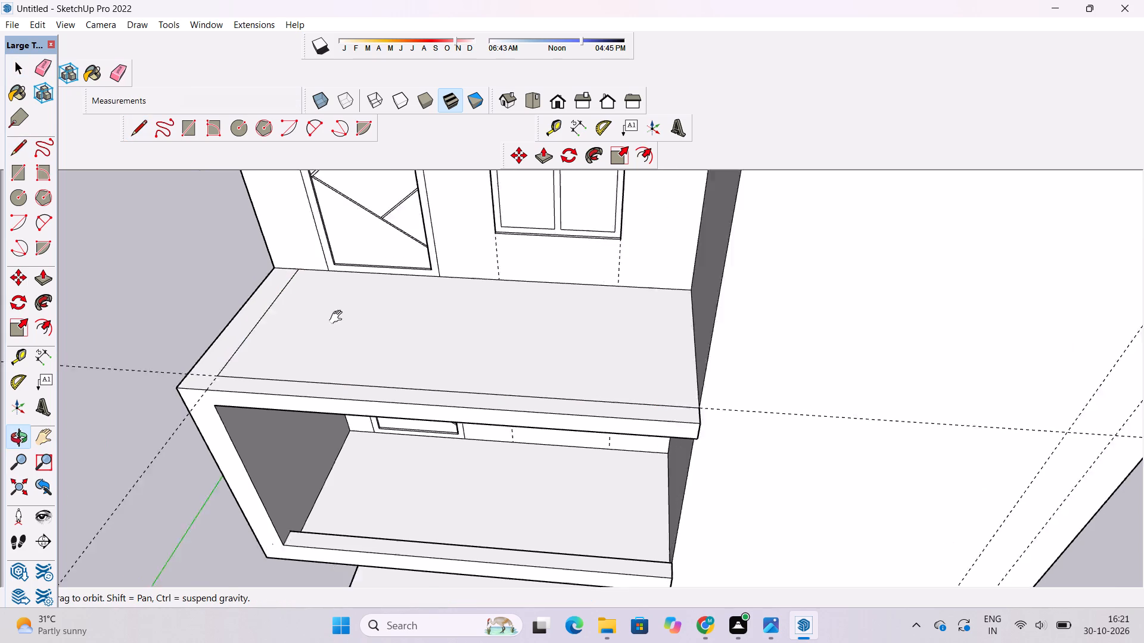
shift+drag(338, 317, 352, 315)
shift+drag(366, 315, 371, 315)
key(e)
drag(268, 339, 271, 365)
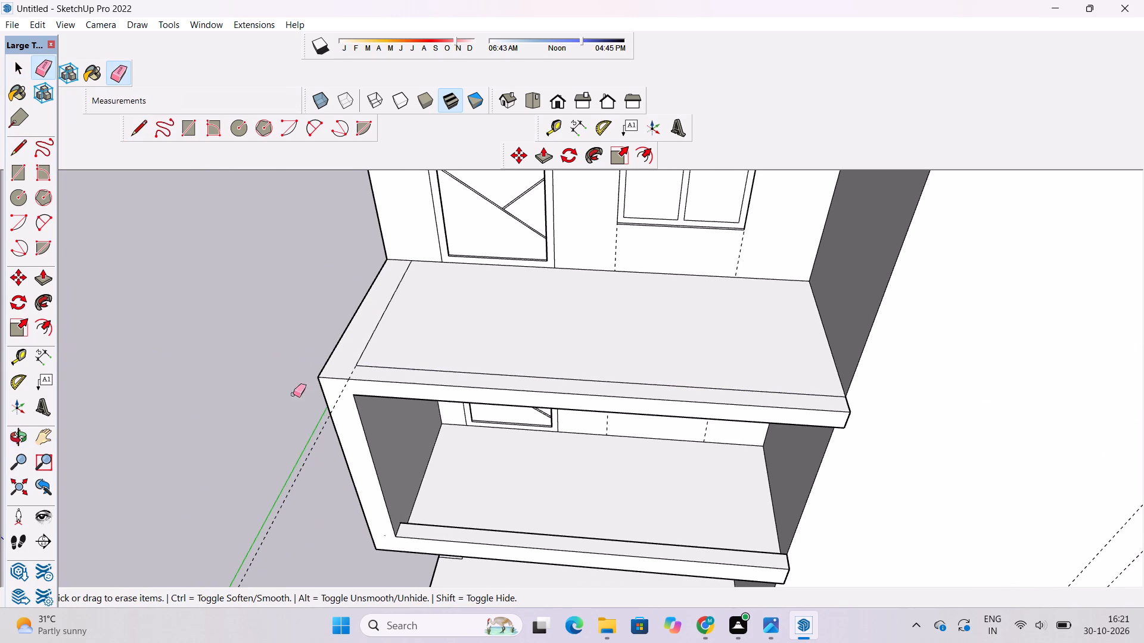
drag(303, 412, 320, 452)
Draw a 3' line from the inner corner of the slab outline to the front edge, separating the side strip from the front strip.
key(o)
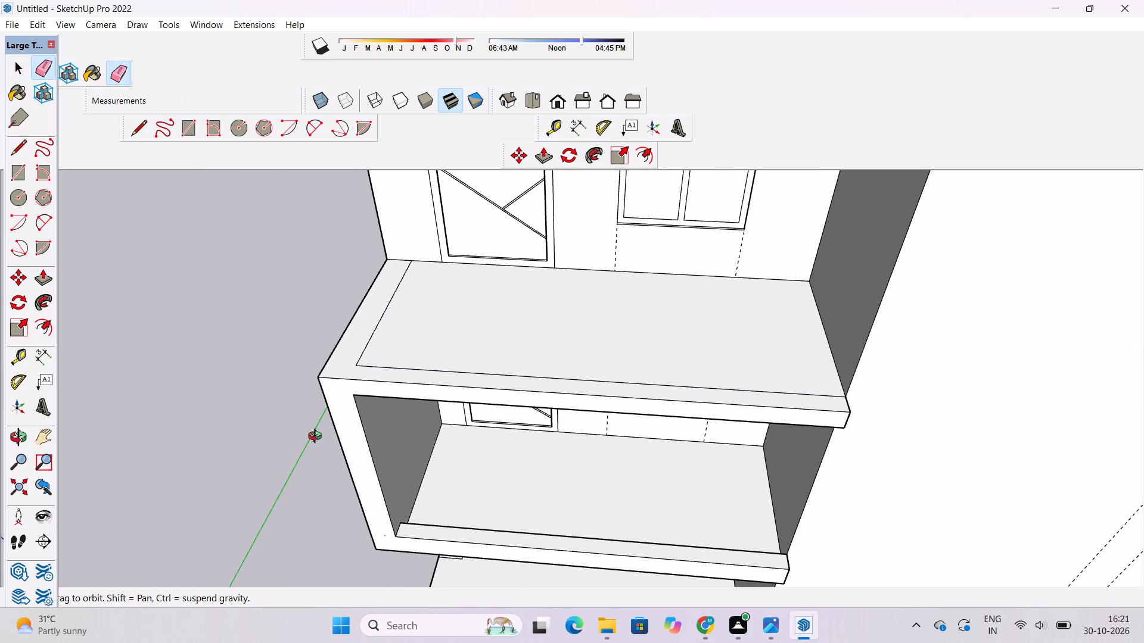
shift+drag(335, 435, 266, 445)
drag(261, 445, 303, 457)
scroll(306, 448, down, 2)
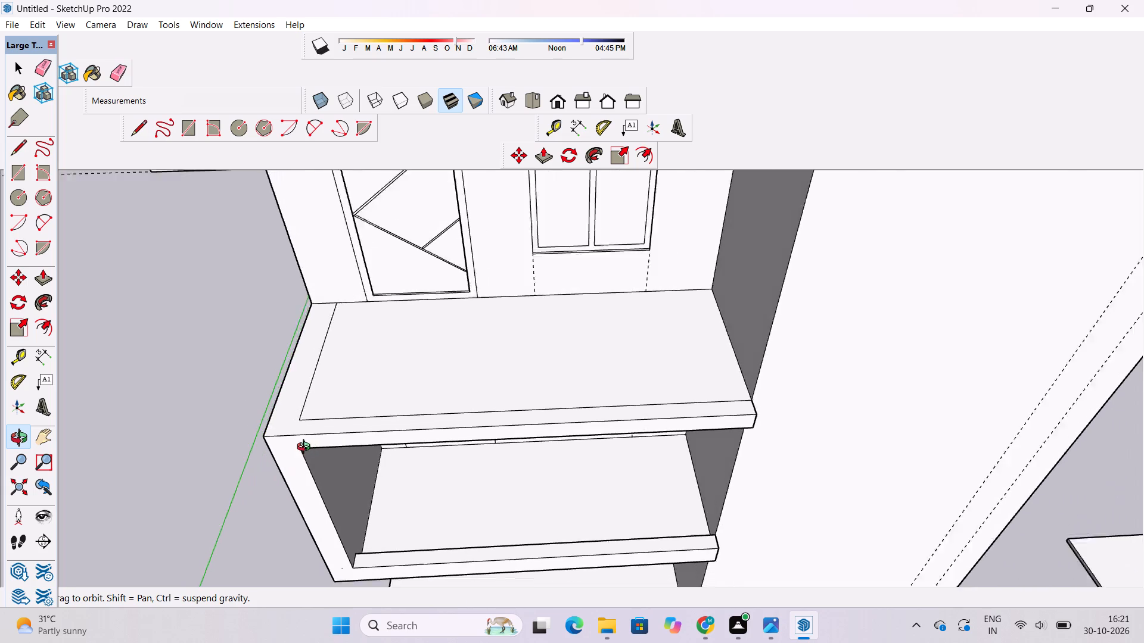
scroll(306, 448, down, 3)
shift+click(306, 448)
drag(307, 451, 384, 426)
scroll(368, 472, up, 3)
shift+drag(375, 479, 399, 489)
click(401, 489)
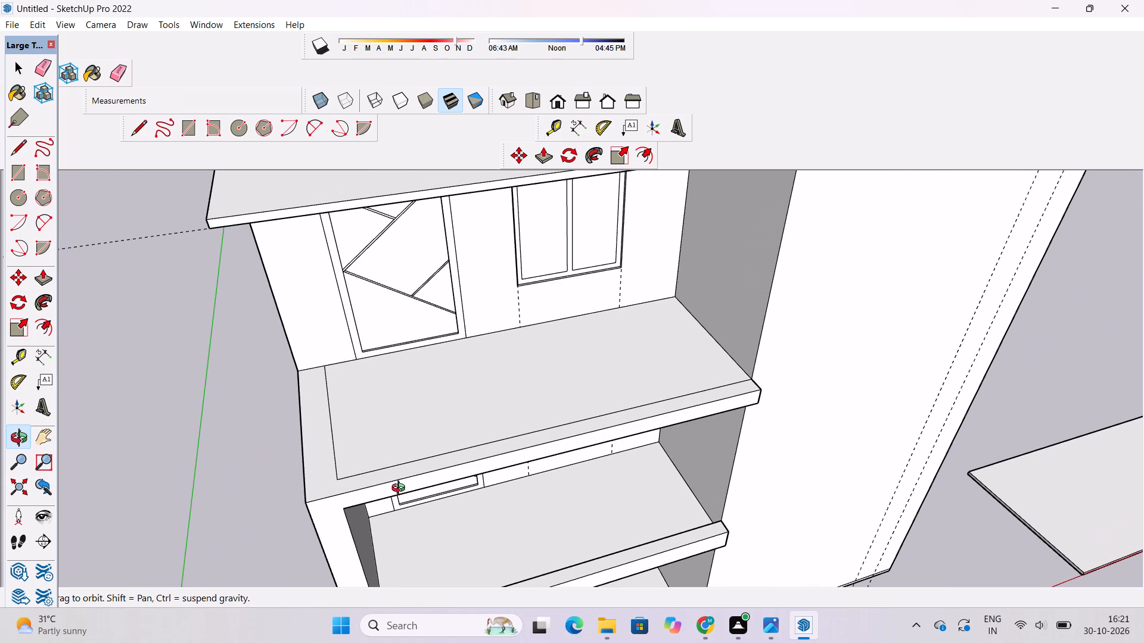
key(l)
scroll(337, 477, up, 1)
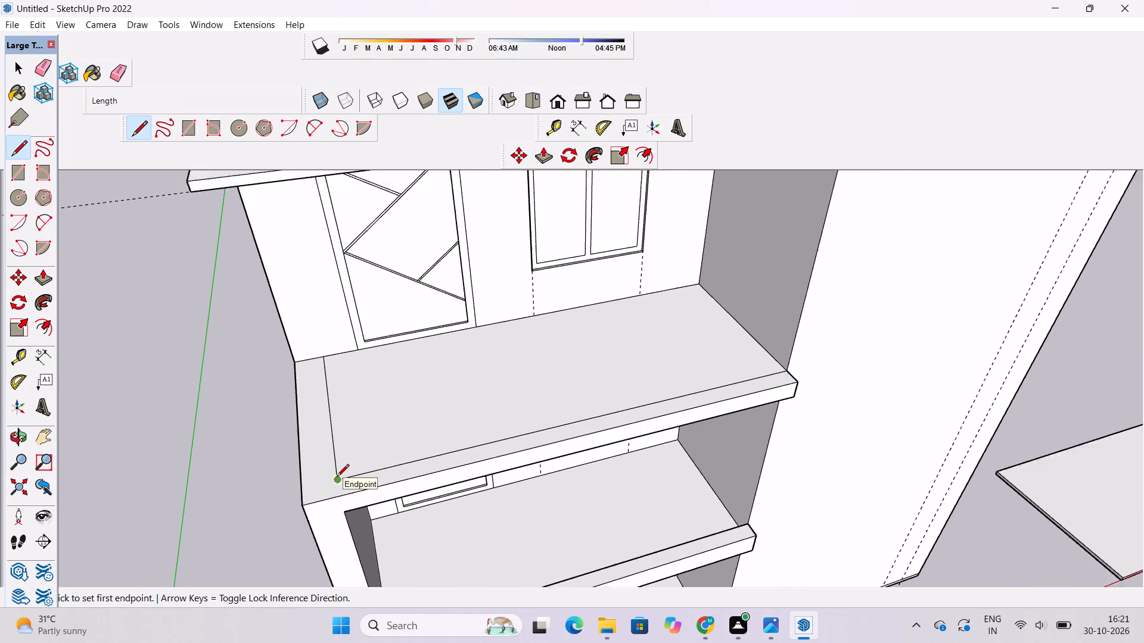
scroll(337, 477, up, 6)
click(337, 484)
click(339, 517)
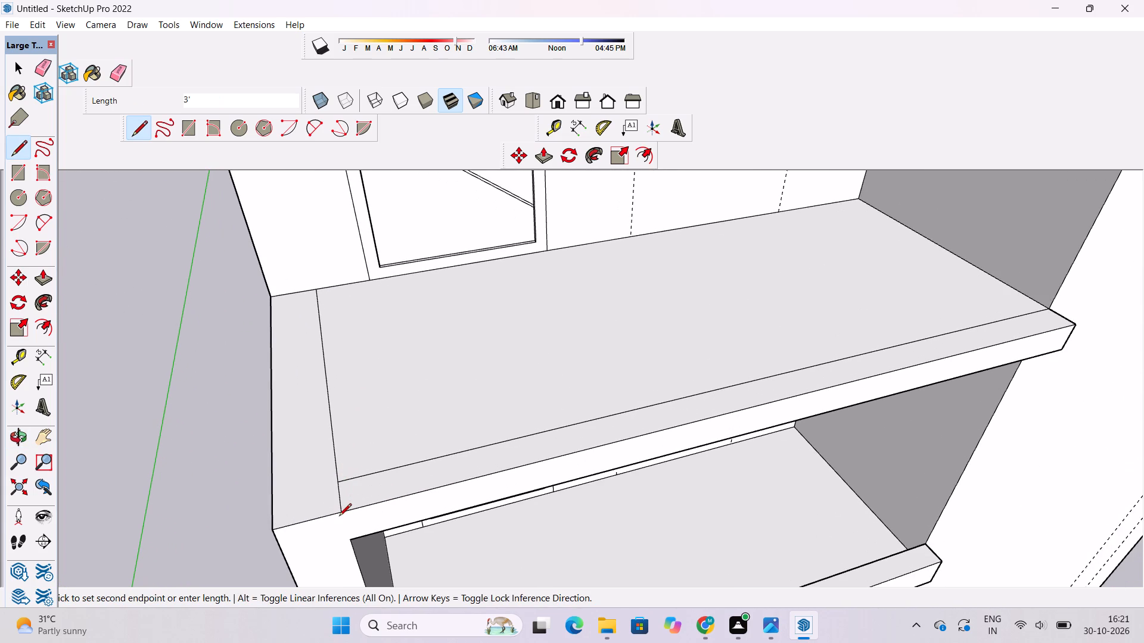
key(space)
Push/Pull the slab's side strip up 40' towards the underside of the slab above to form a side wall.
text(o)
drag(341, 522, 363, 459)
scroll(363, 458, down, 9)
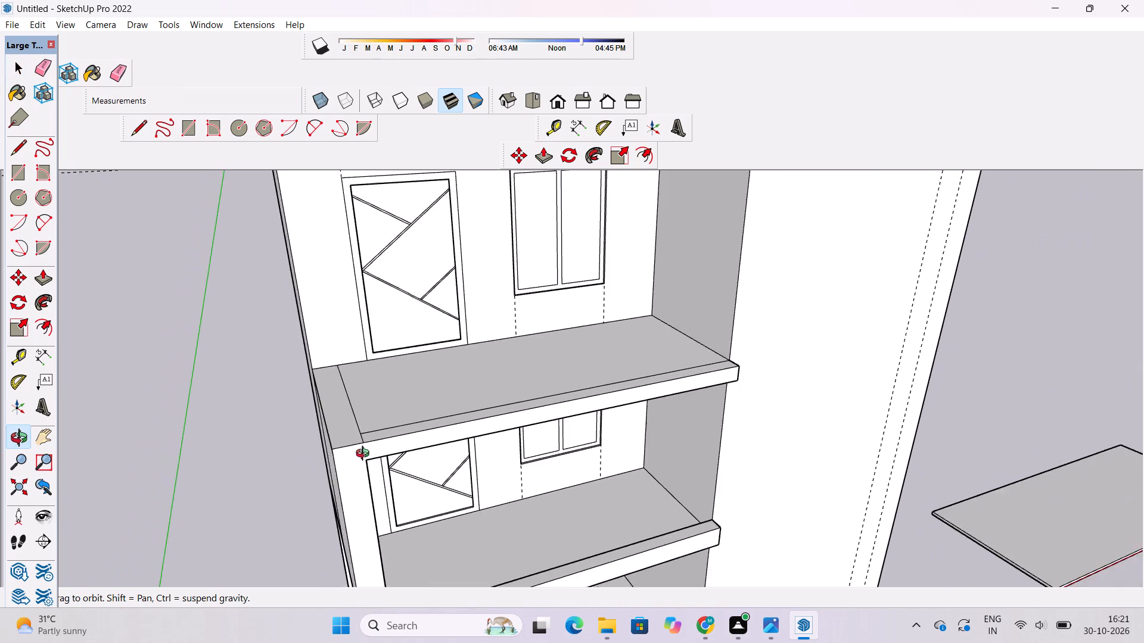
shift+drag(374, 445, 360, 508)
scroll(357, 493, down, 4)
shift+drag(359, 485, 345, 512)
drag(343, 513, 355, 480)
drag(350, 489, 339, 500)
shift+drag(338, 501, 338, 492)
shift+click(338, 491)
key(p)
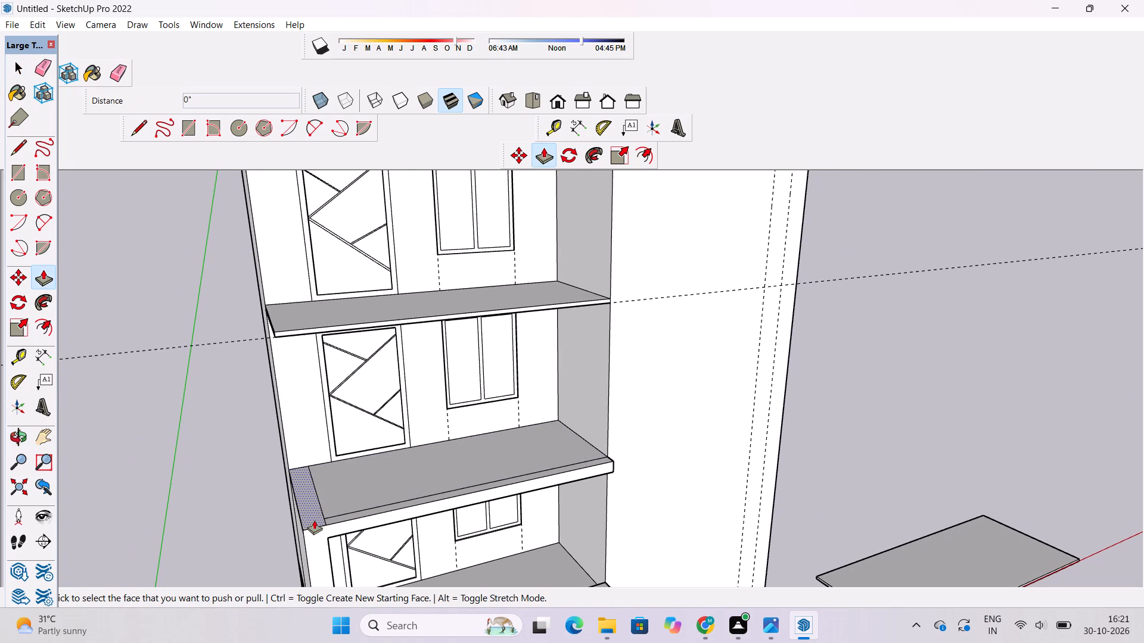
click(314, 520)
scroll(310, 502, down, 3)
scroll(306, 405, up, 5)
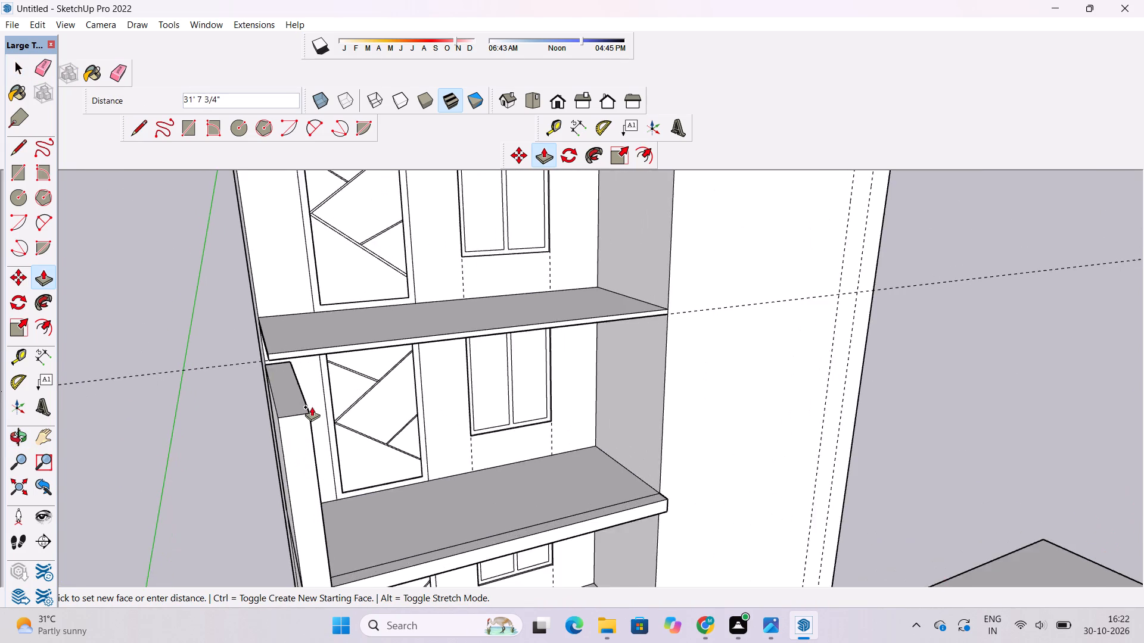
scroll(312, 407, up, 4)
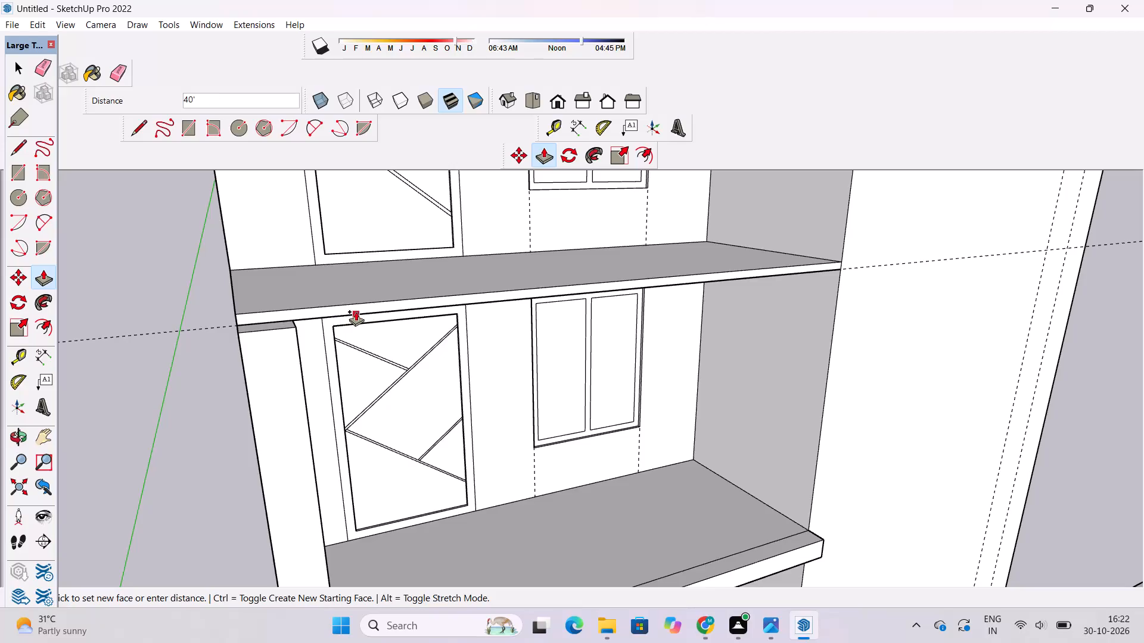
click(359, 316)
Examine the raised side wall against the slab above and the balcony frame below.
key(o)
shift+drag(366, 441, 318, 364)
scroll(315, 352, down, 5)
drag(375, 378, 307, 412)
drag(312, 420, 302, 419)
key(space)
click(183, 458)
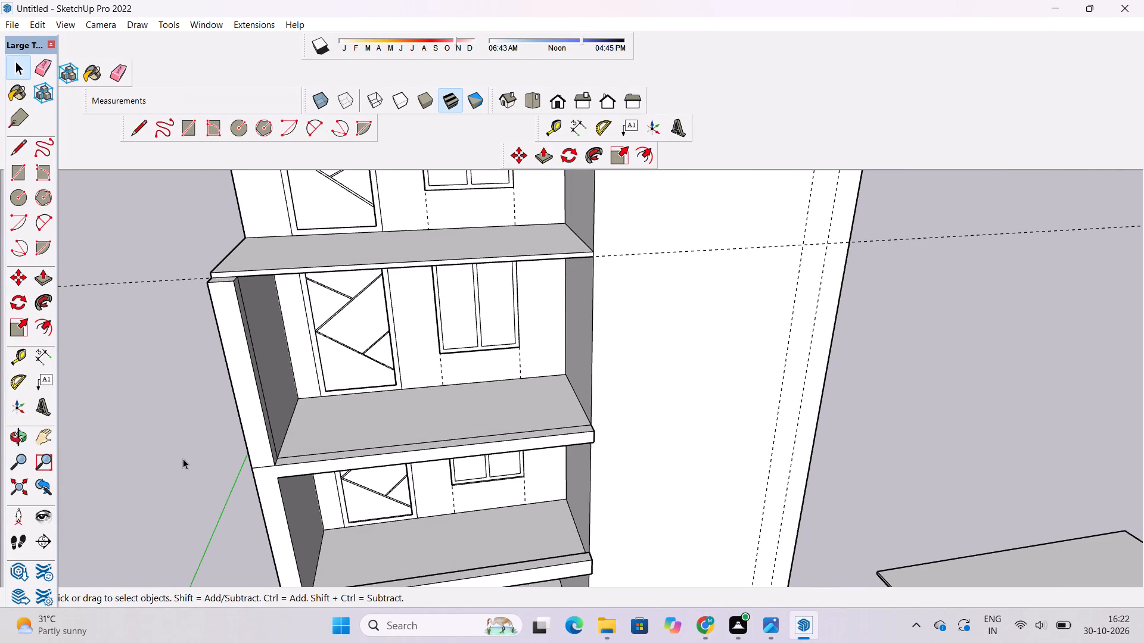
key(o)
shift+drag(270, 476, 239, 464)
drag(241, 463, 260, 478)
scroll(273, 444, down, 3)
shift+drag(279, 441, 308, 490)
scroll(259, 428, up, 3)
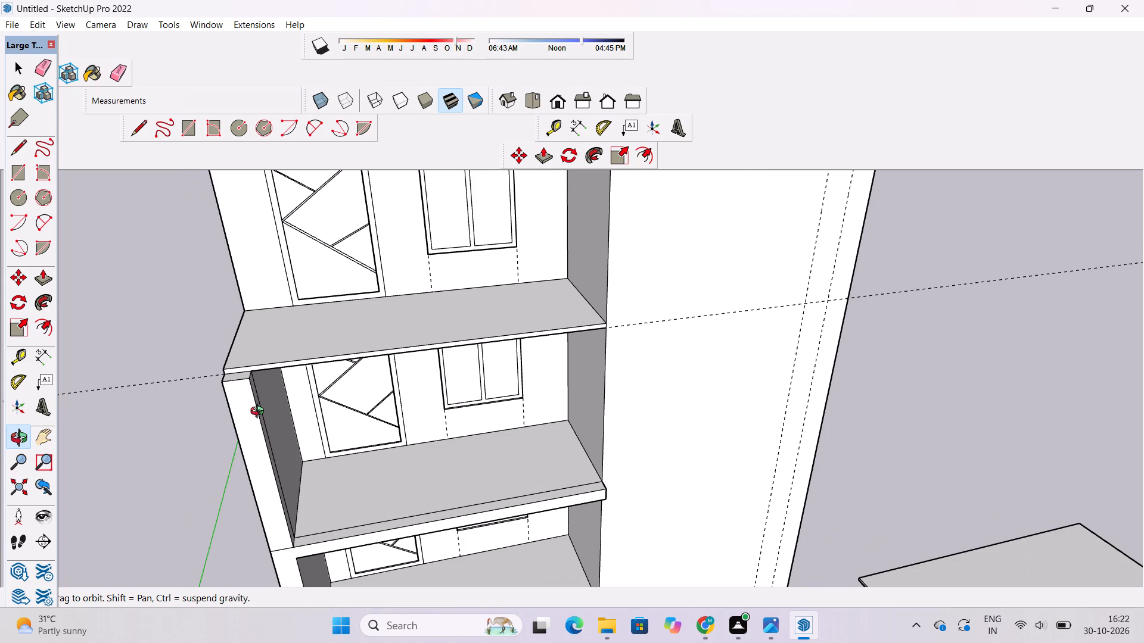
scroll(260, 413, down, 1)
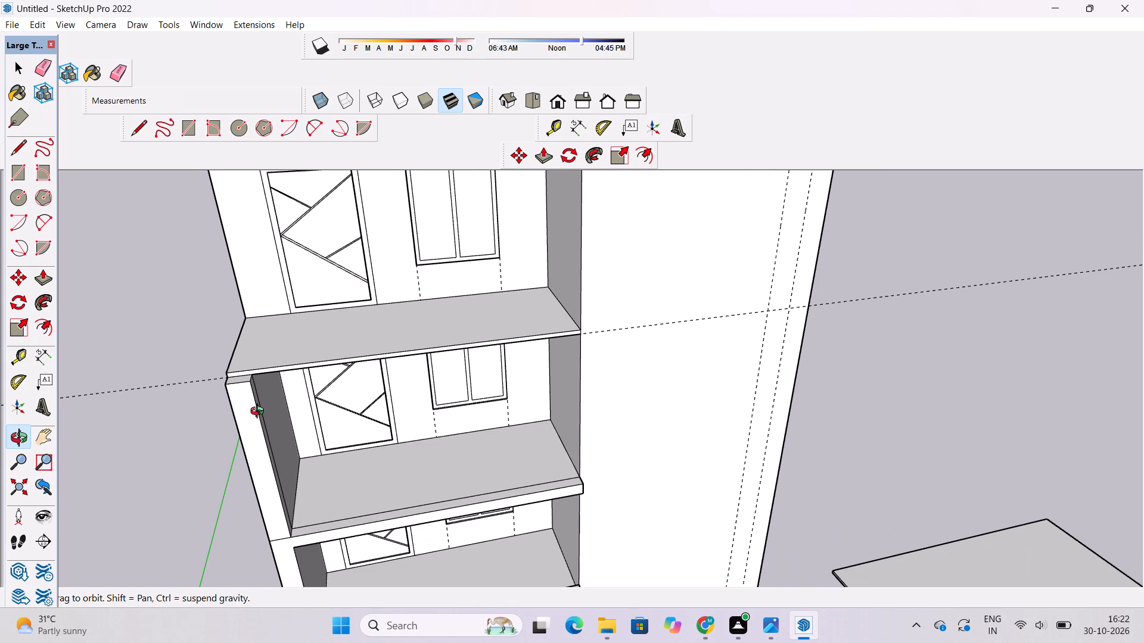
scroll(260, 413, down, 2)
click(276, 441)
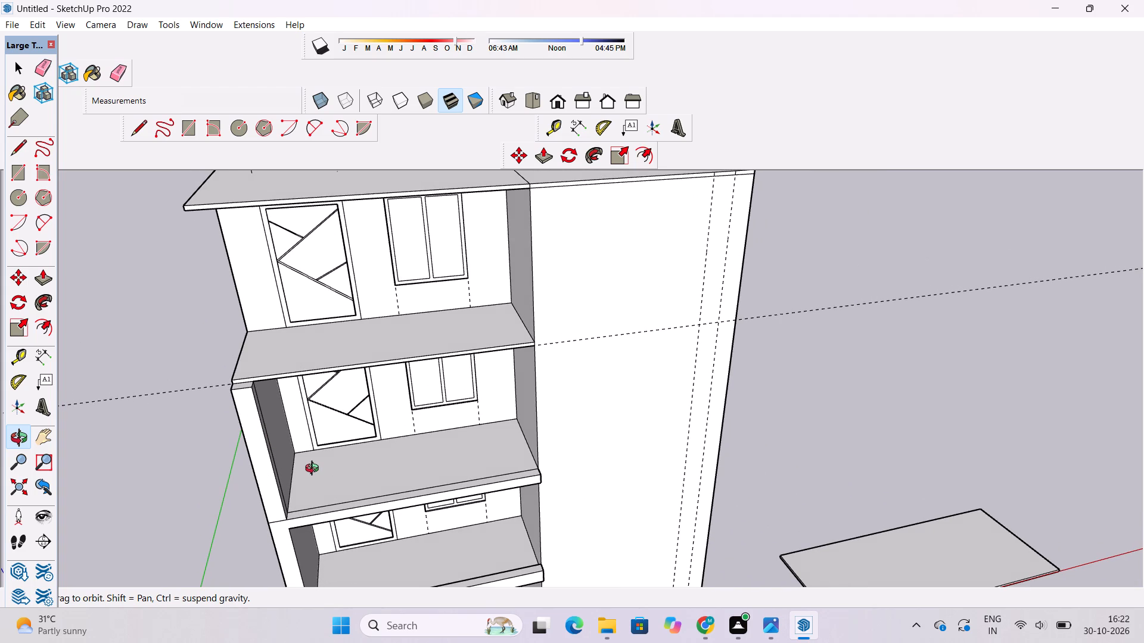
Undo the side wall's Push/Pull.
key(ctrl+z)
Examine the framed balcony and the outlined strips on its upper slab in relation to the floors above.
drag(321, 494, 269, 423)
shift+drag(270, 439, 283, 421)
scroll(285, 417, down, 2)
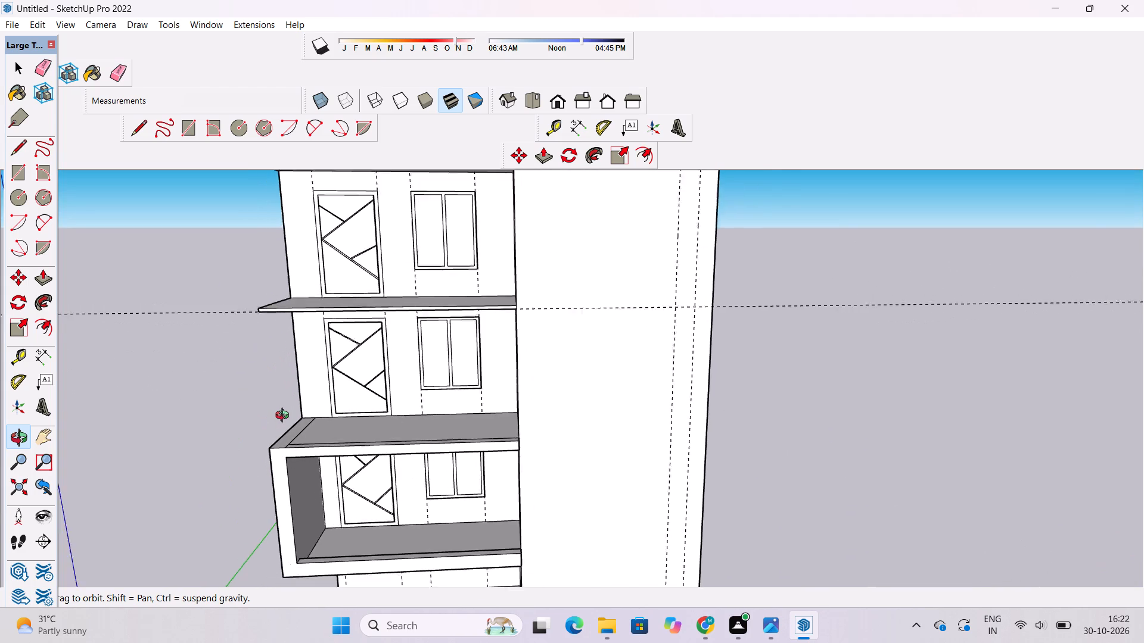
scroll(285, 417, down, 2)
shift+drag(287, 414, 313, 418)
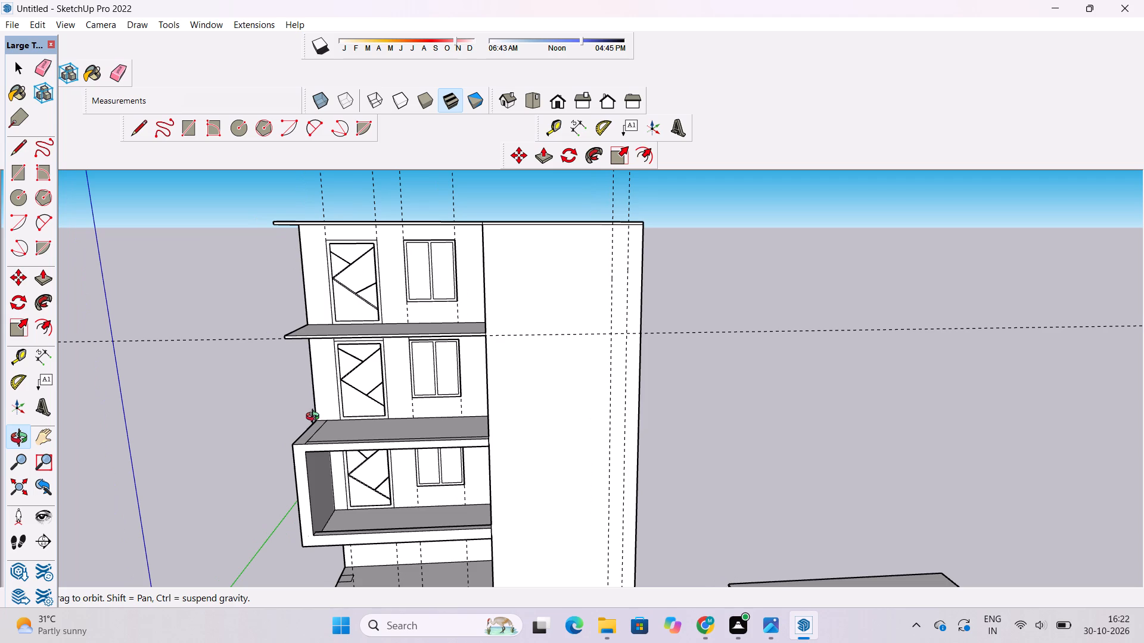
scroll(321, 435, up, 5)
shift+drag(324, 464, 324, 446)
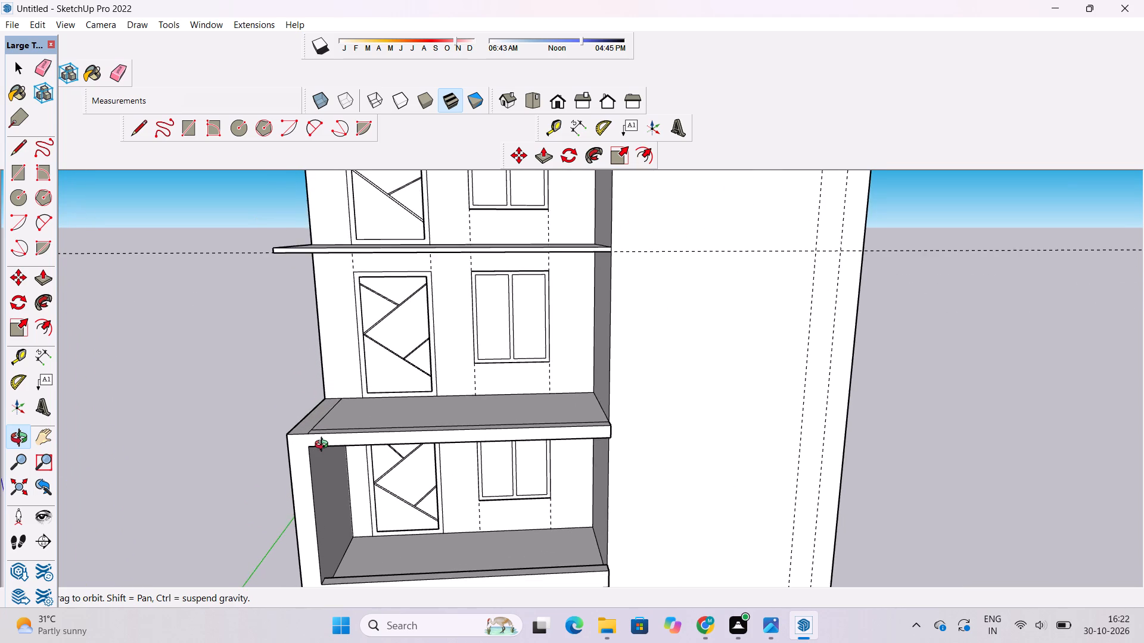
drag(324, 446, 420, 442)
scroll(384, 455, up, 2)
shift+drag(382, 455, 333, 455)
drag(331, 455, 333, 464)
shift+drag(282, 481, 328, 477)
drag(328, 477, 347, 509)
Draw a 4' 6" line from the inner corner of the slab outline to the slab's outer side edge.
scroll(353, 504, up, 3)
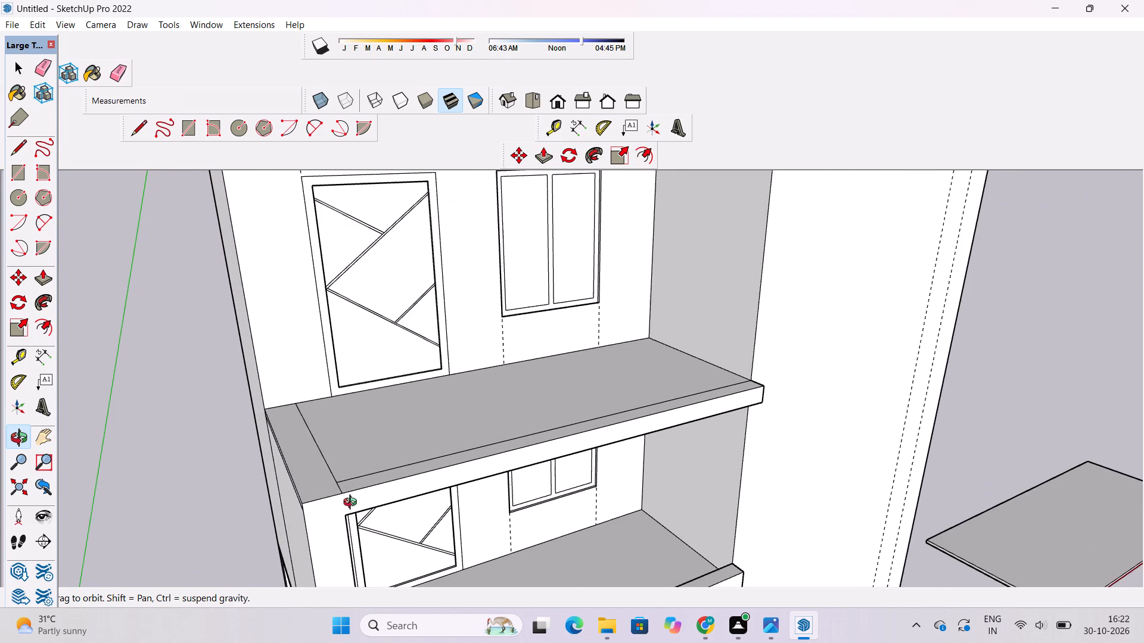
shift+drag(352, 497, 365, 501)
key(l)
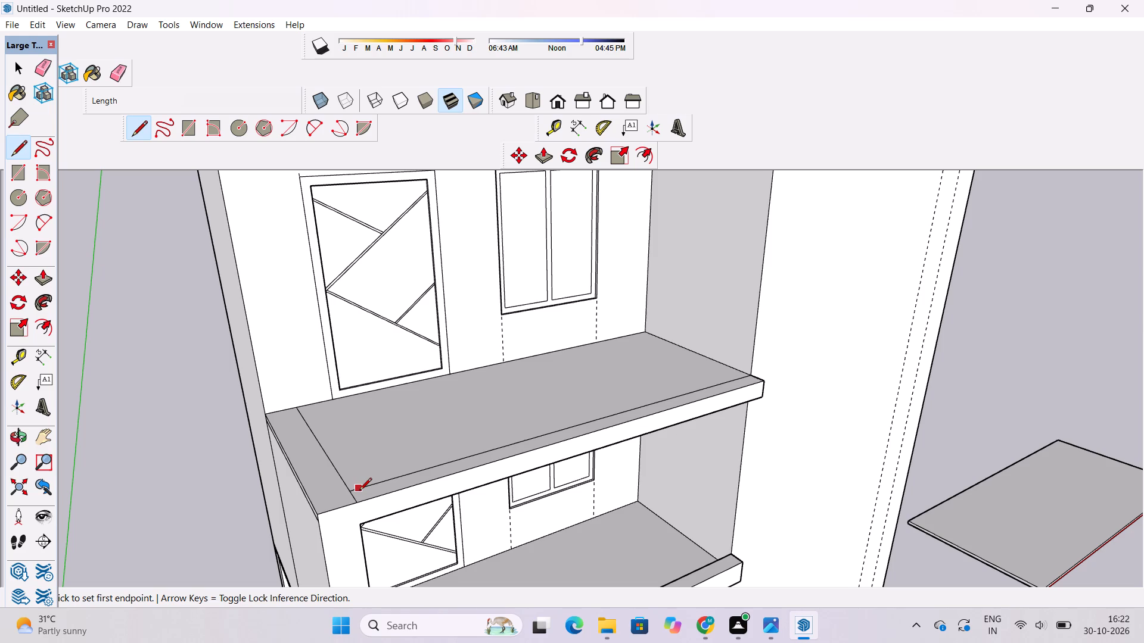
scroll(359, 491, up, 8)
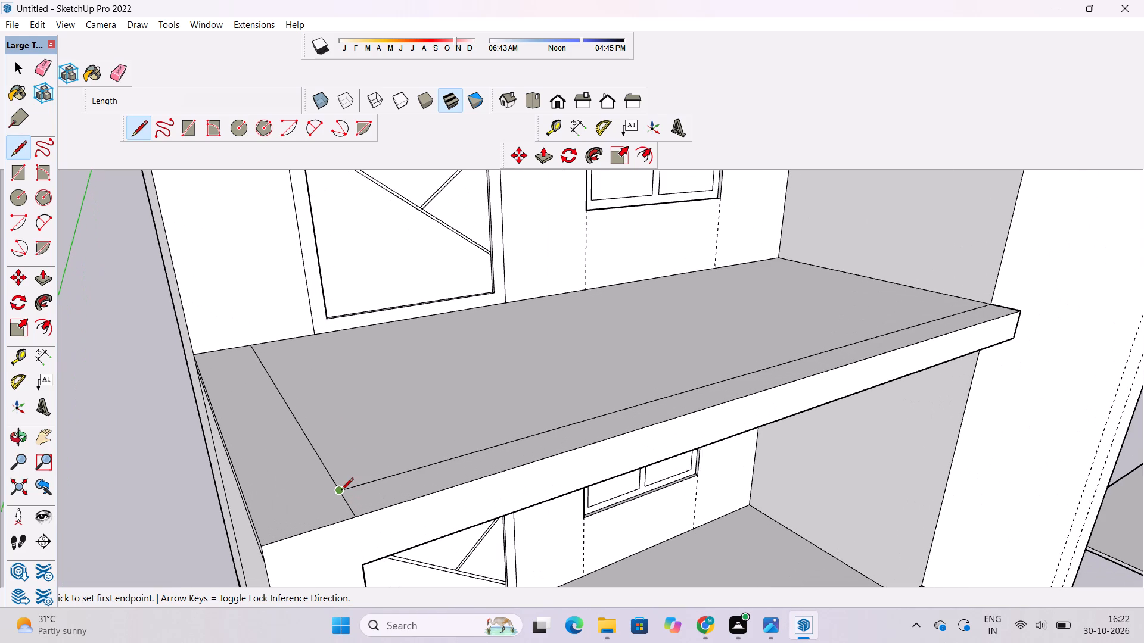
click(341, 491)
click(253, 516)
Erase the short line between the inner corner and the front edge to join the front strip across the full slab width.
key(e)
click(346, 501)
key(space)
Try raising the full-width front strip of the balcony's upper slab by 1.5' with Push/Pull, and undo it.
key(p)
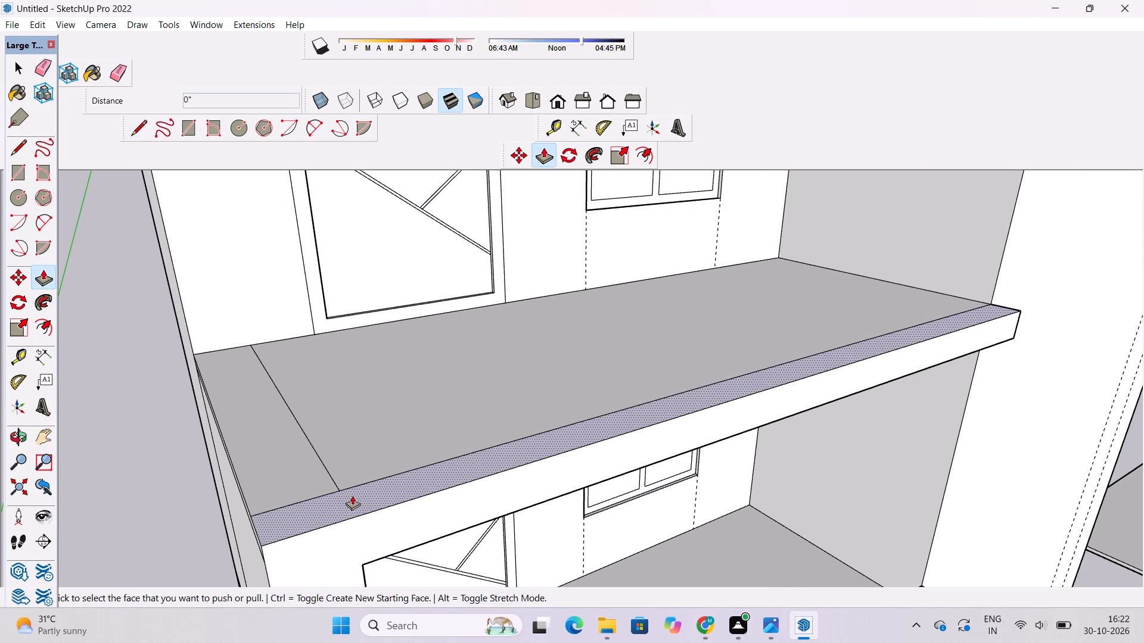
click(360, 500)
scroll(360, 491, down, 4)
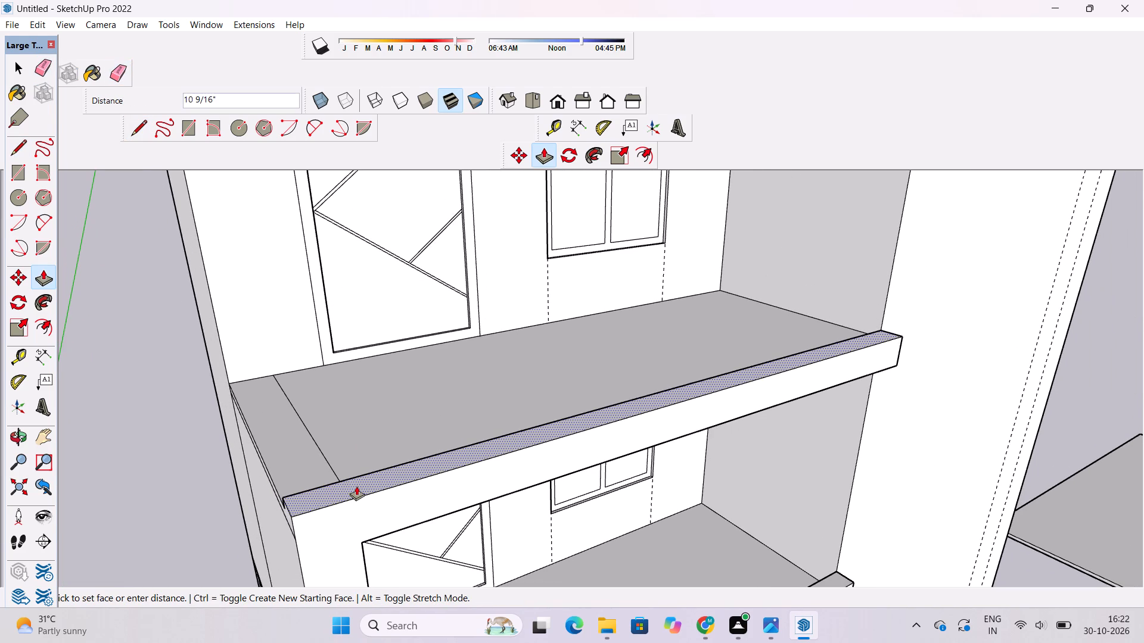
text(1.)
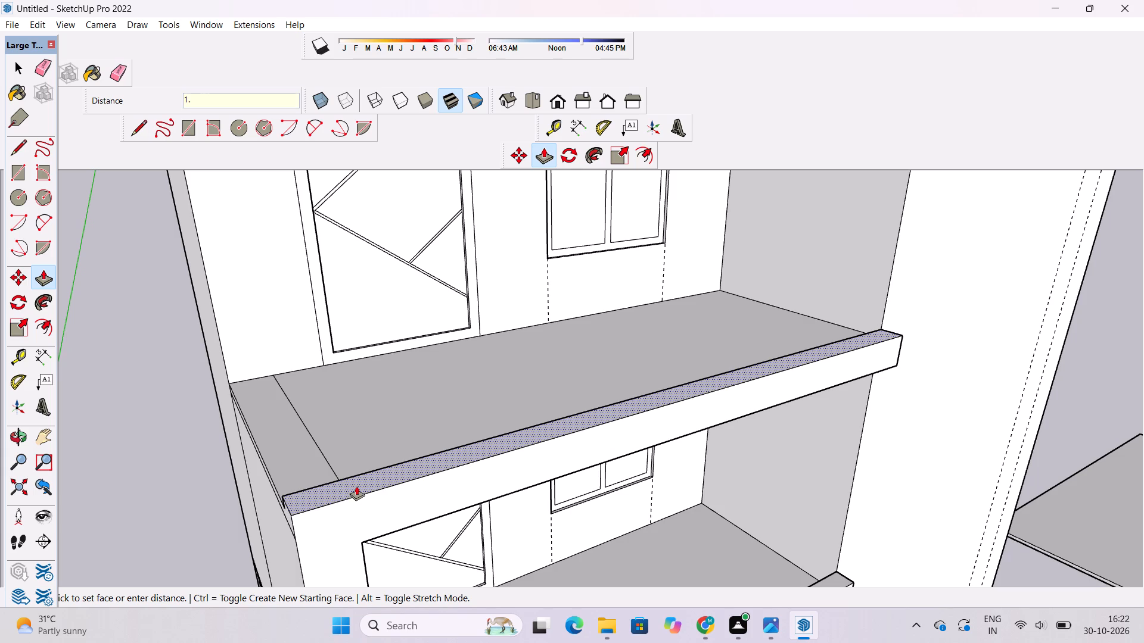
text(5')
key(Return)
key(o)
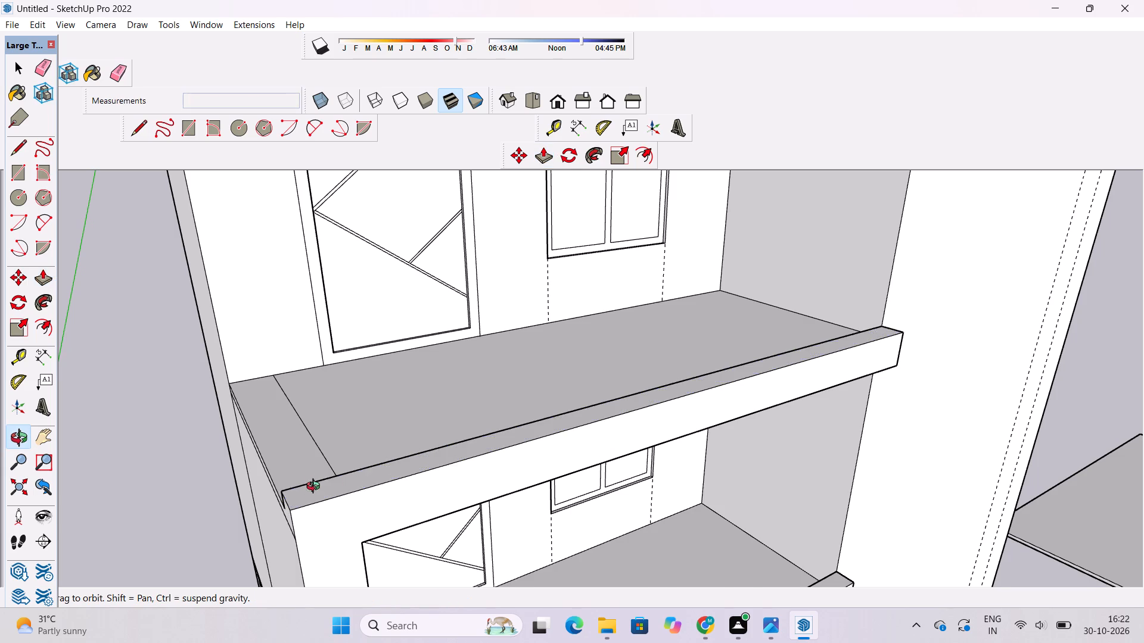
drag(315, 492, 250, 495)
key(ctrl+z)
Push/Pull the full-width front strip of the upper slab up 2' to form its parapet.
drag(216, 513, 327, 498)
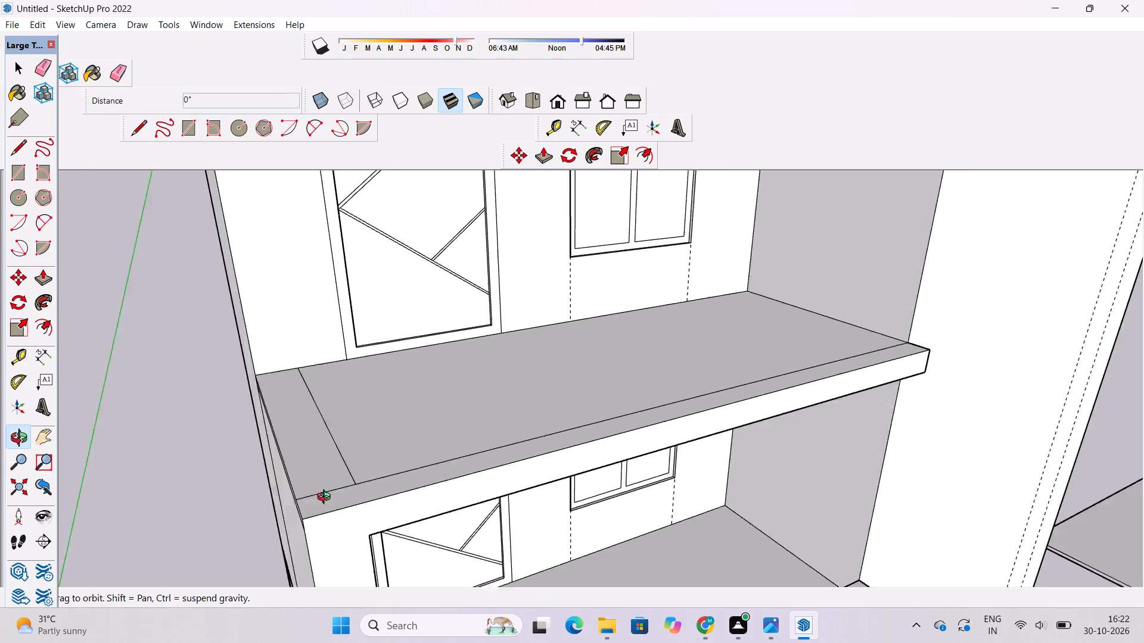
drag(327, 498, 382, 482)
scroll(383, 485, down, 2)
shift+drag(400, 505, 373, 467)
shift+drag(424, 464, 384, 449)
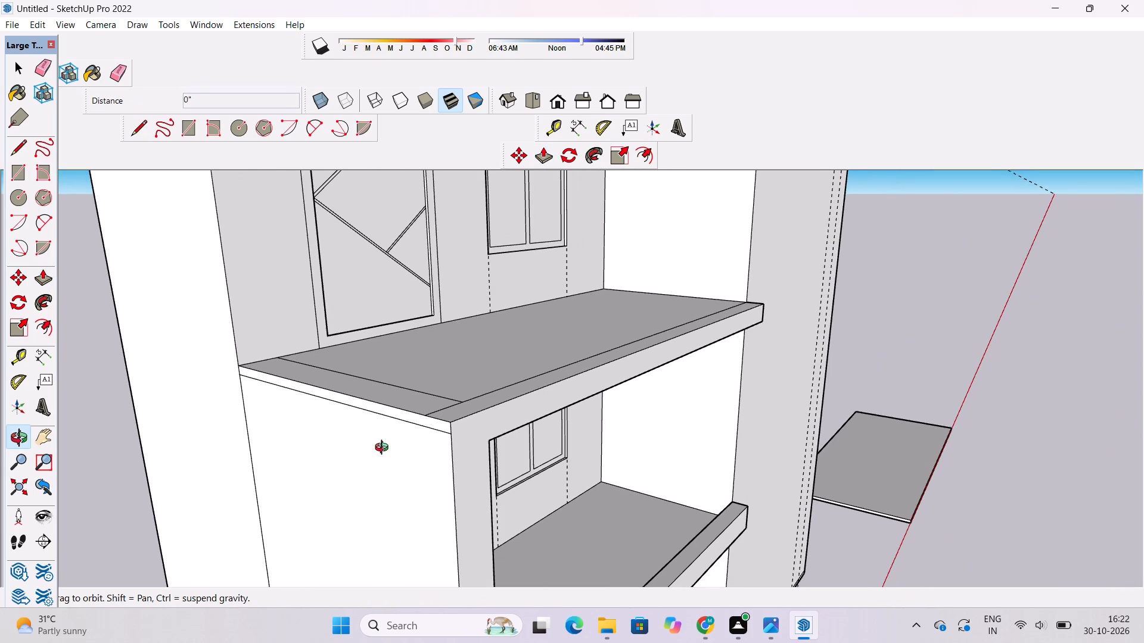
shift+drag(413, 480, 366, 456)
drag(366, 456, 366, 474)
key(p)
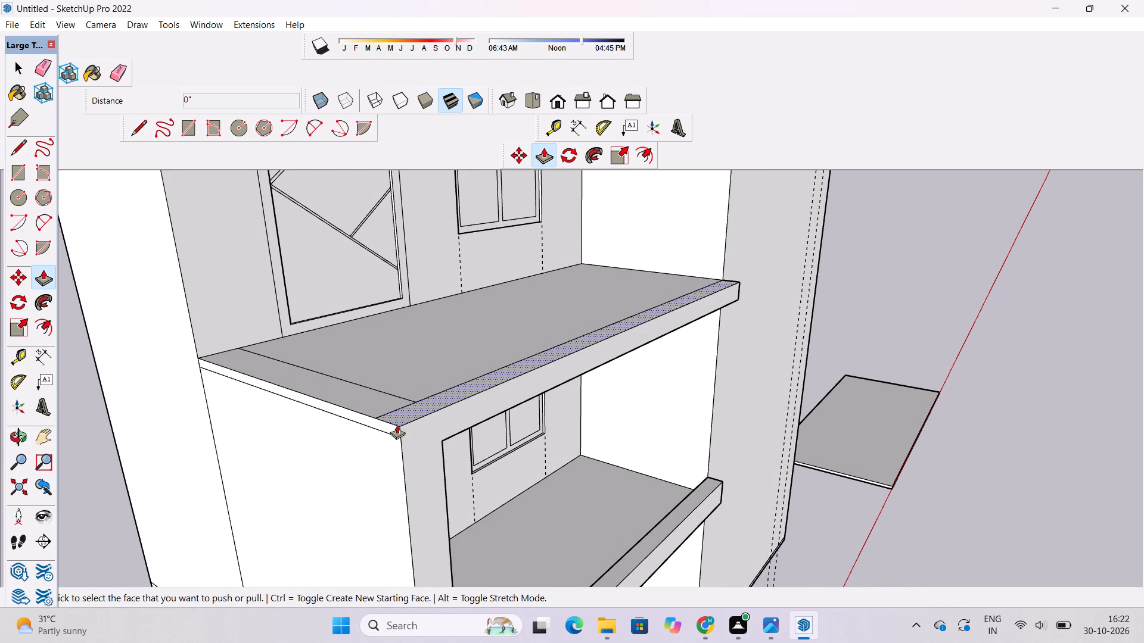
scroll(397, 424, up, 4)
click(397, 423)
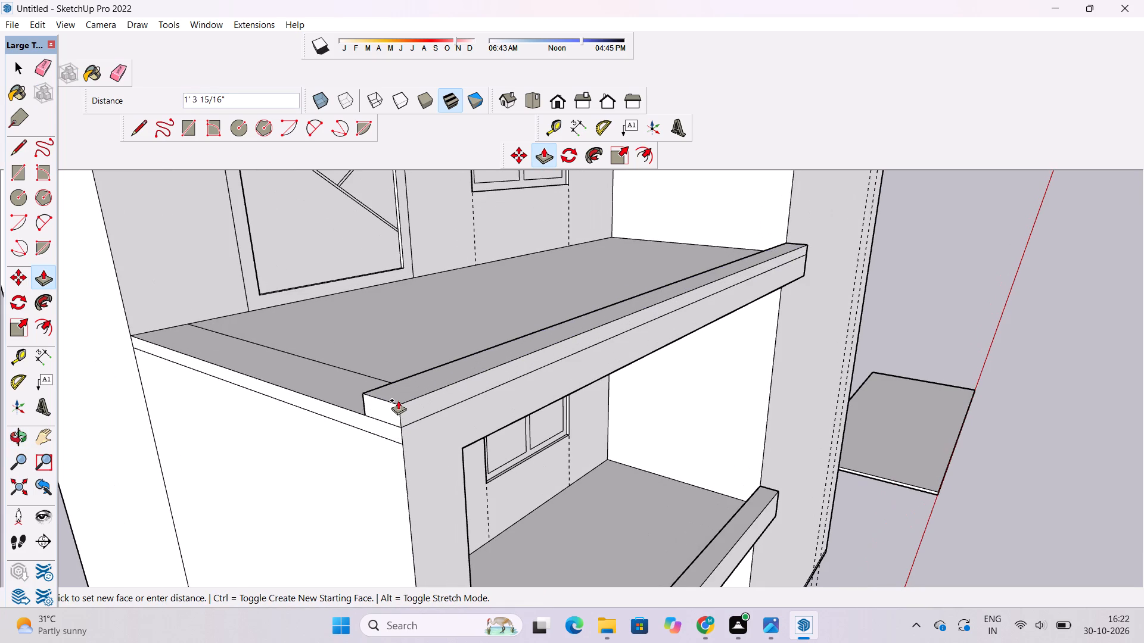
text(2')
key(Return)
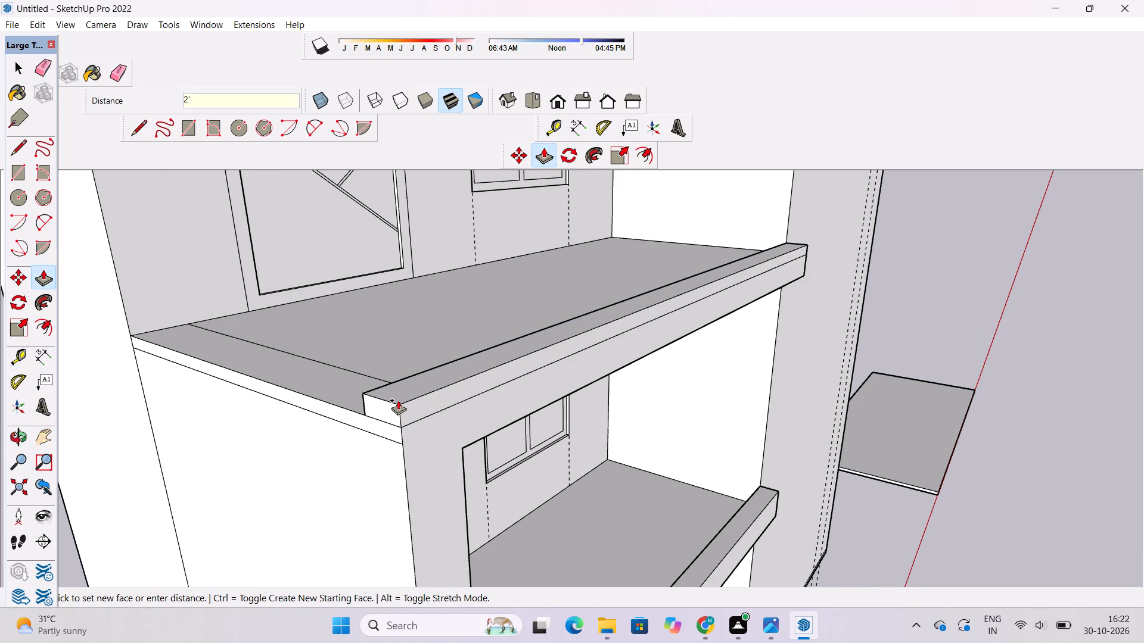
Erase the seam line between the new parapet and the slab edge on the balcony's front face.
key(o)
drag(527, 491, 431, 442)
scroll(424, 441, down, 4)
shift+drag(453, 454, 433, 420)
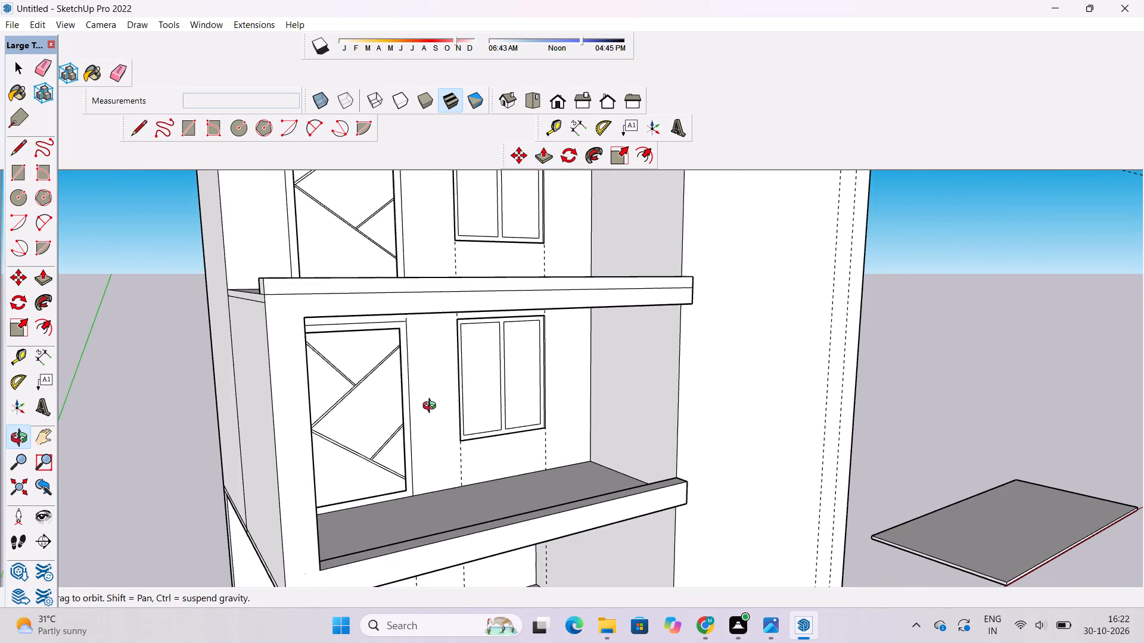
scroll(432, 407, down, 4)
drag(606, 407, 500, 405)
shift+drag(597, 367, 585, 367)
drag(632, 355, 621, 355)
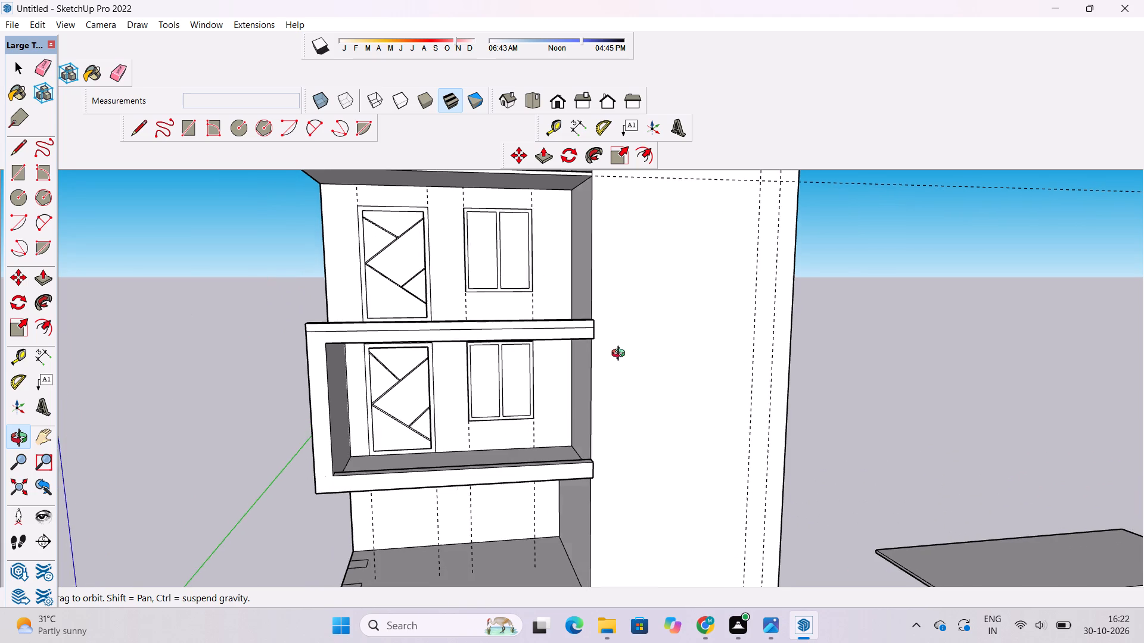
drag(621, 355, 570, 355)
scroll(278, 373, up, 3)
shift+drag(282, 373, 310, 419)
scroll(360, 378, up, 4)
shift+drag(363, 369, 343, 394)
drag(347, 396, 375, 405)
key(e)
click(355, 381)
key(space)
Erase the short vertical seam on the inner face of the new parapet, above the side strip's line.
text(o)
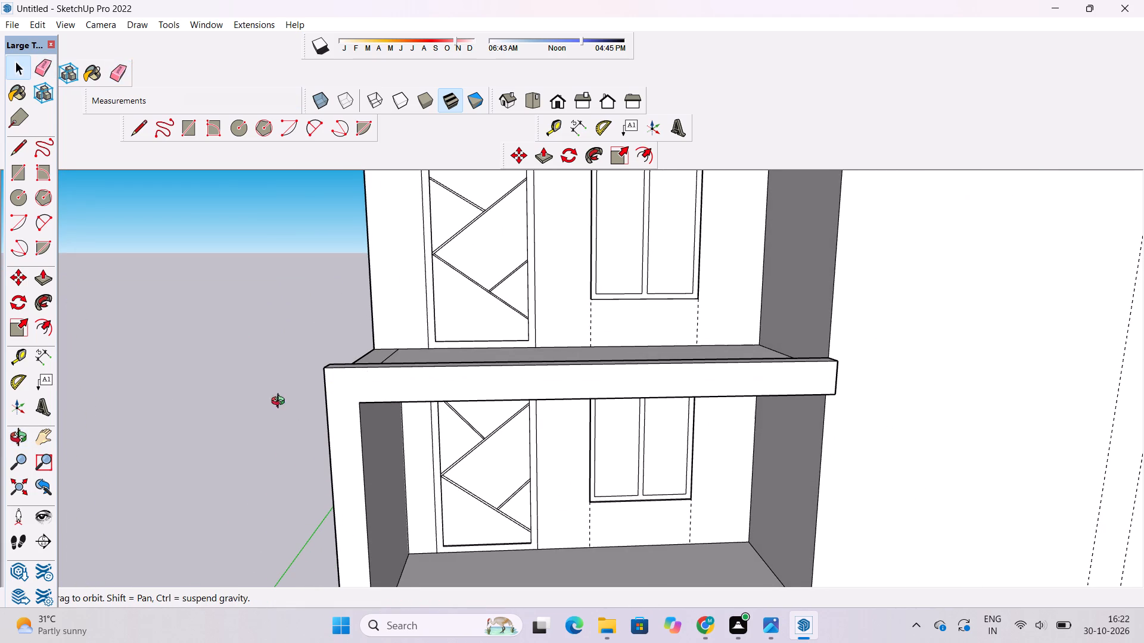
drag(281, 410, 503, 422)
scroll(521, 434, up, 3)
drag(508, 436, 733, 462)
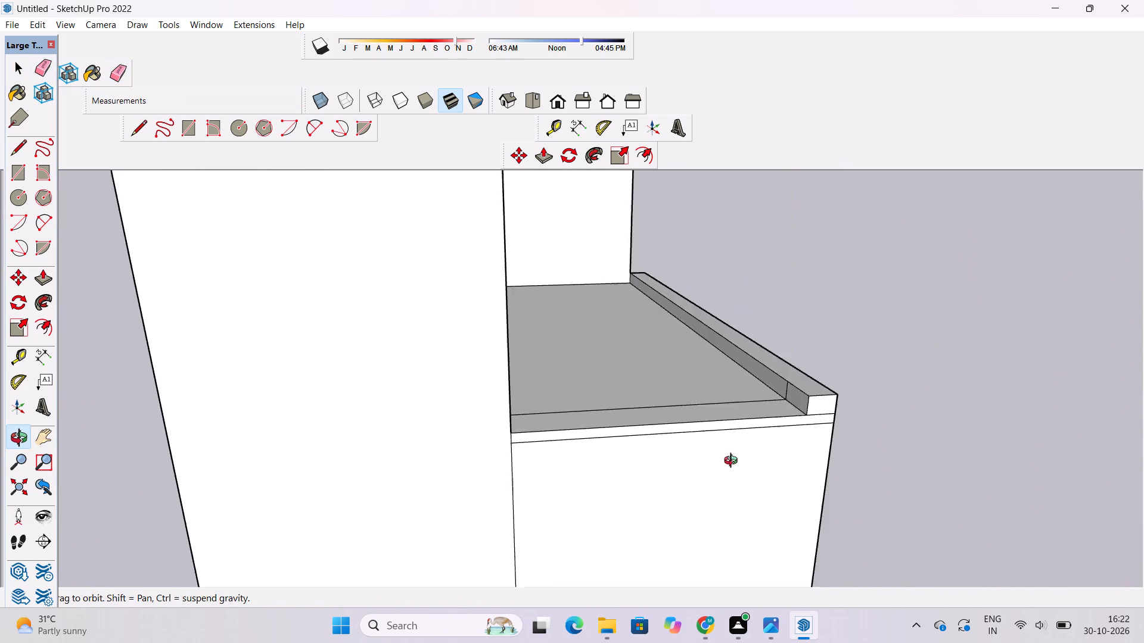
drag(733, 462, 782, 444)
scroll(829, 370, up, 9)
shift+drag(841, 373, 840, 386)
drag(837, 390, 832, 397)
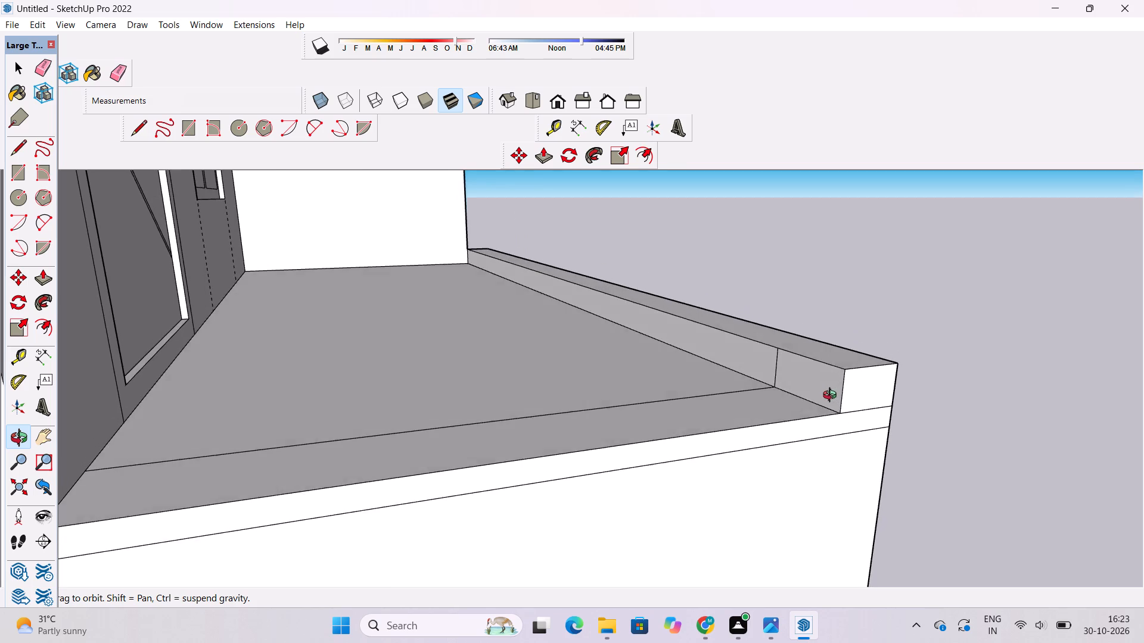
drag(832, 397, 828, 402)
key(e)
scroll(795, 382, up, 3)
drag(785, 372, 763, 353)
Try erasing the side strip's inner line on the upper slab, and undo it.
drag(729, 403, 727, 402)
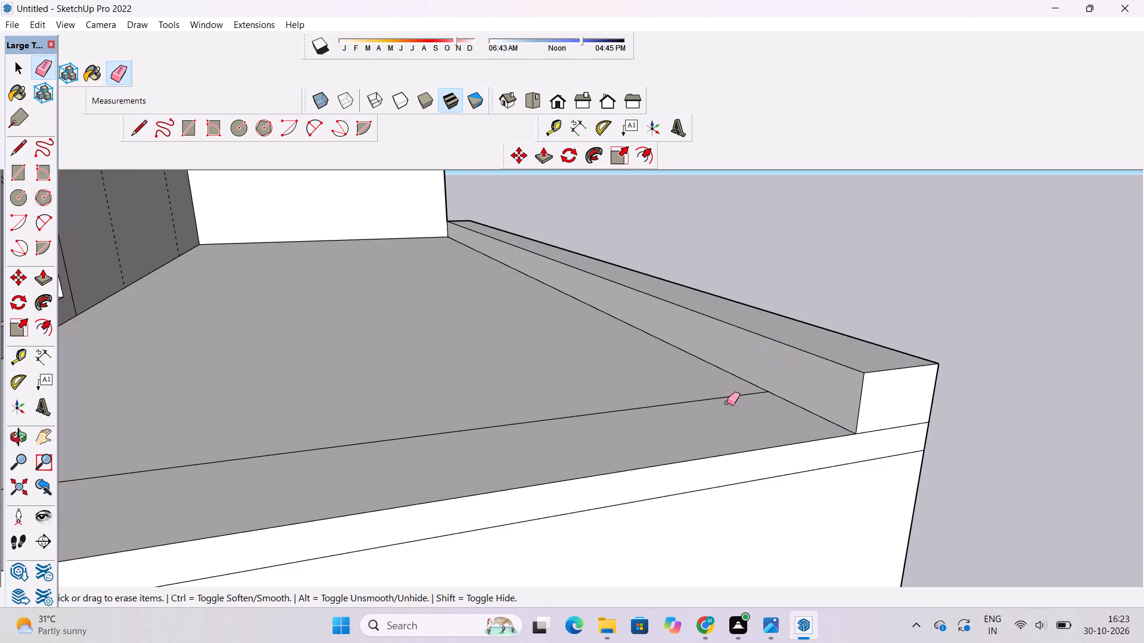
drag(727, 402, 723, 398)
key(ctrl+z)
Erase the seam lines on the end face of the upper slab's parapet, beside the large blank wall.
key(o)
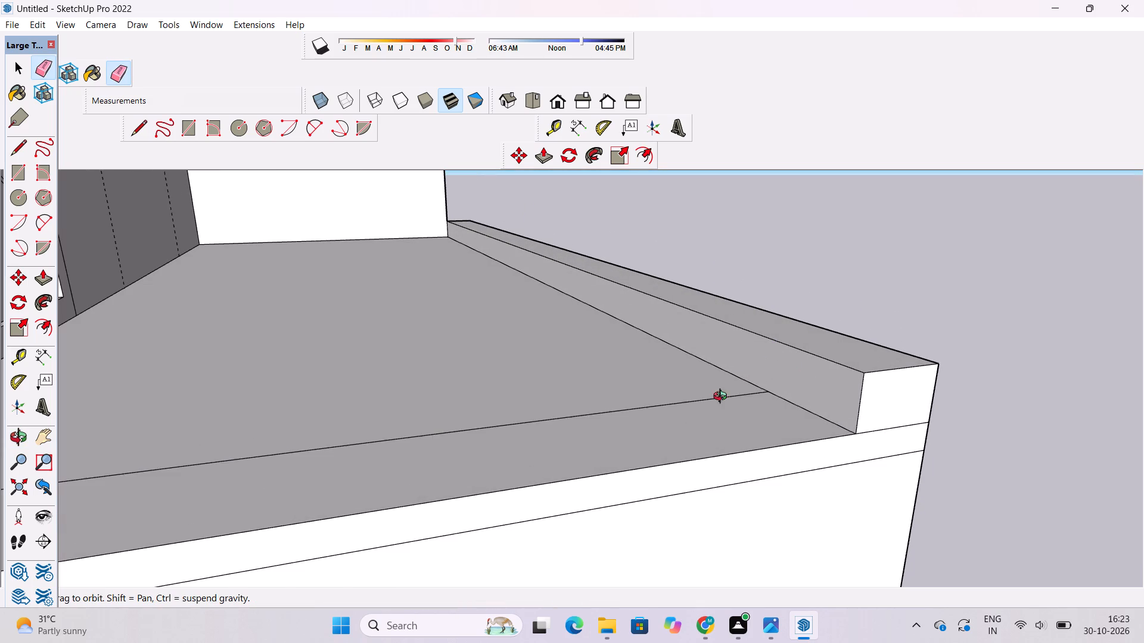
drag(997, 380, 748, 395)
scroll(660, 395, down, 4)
shift+drag(690, 473, 649, 399)
scroll(647, 389, down, 4)
drag(767, 440, 700, 438)
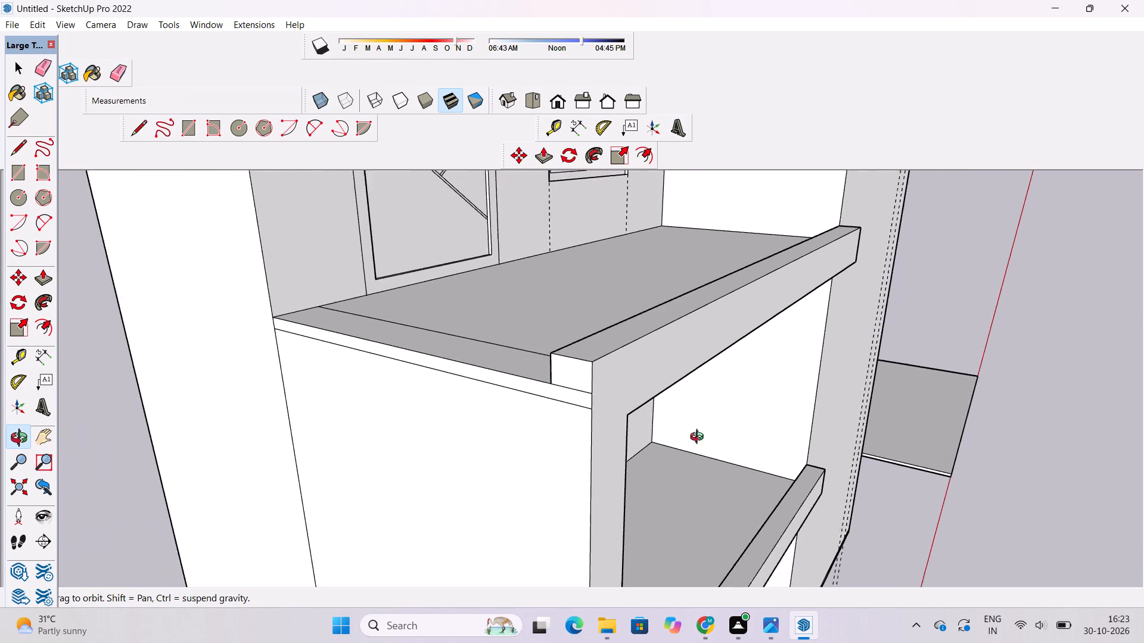
drag(700, 438, 633, 425)
scroll(611, 419, down, 5)
drag(664, 488, 564, 420)
scroll(564, 420, down, 2)
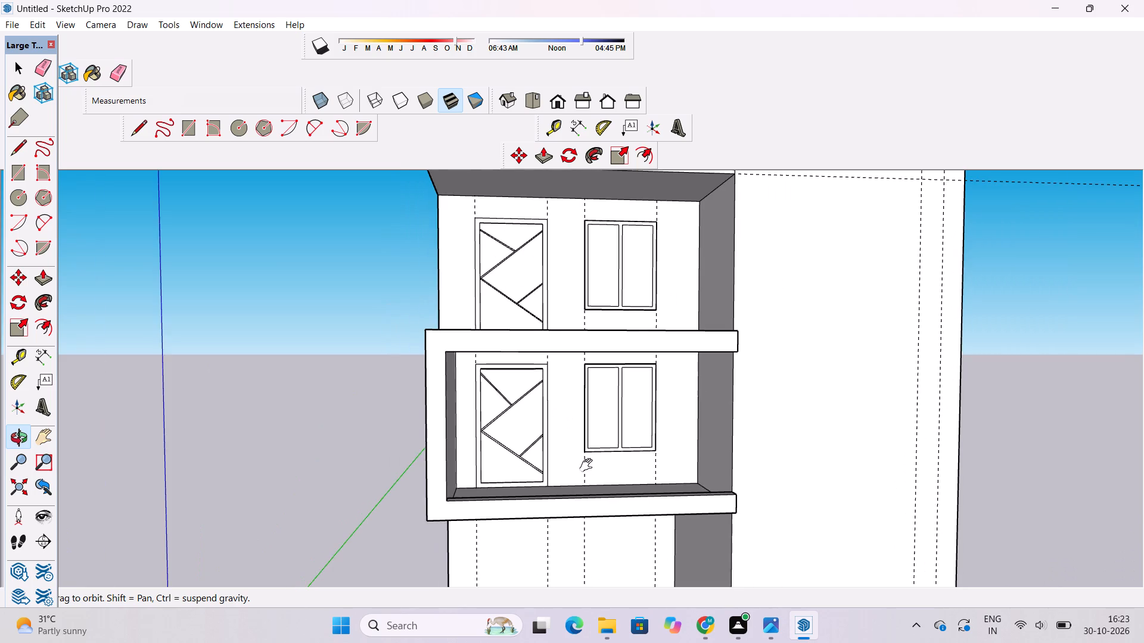
shift+drag(589, 457, 589, 438)
drag(587, 438, 557, 499)
scroll(558, 490, down, 3)
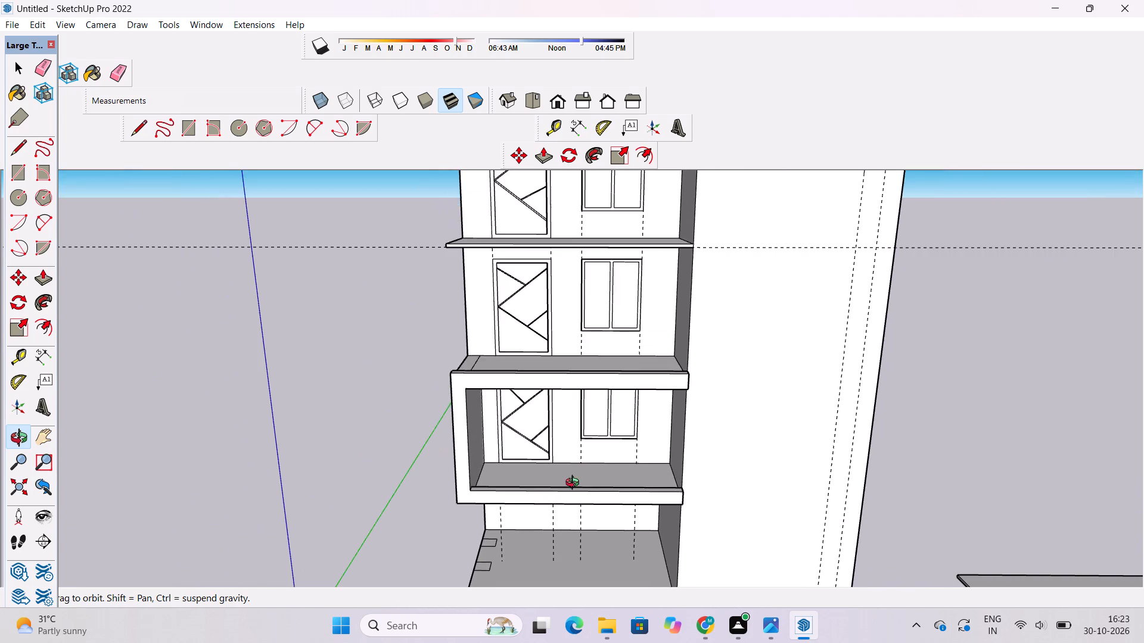
drag(575, 484, 593, 457)
scroll(596, 446, down, 3)
shift+drag(712, 454, 478, 497)
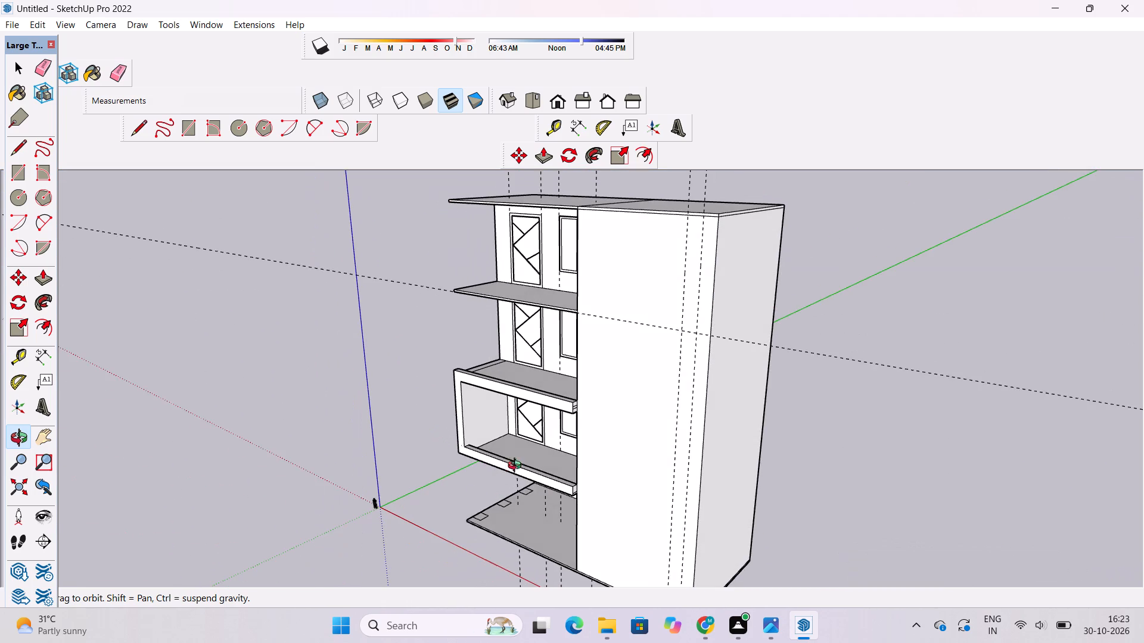
scroll(598, 412, up, 8)
shift+drag(559, 425, 612, 479)
drag(617, 489, 590, 444)
scroll(602, 438, up, 7)
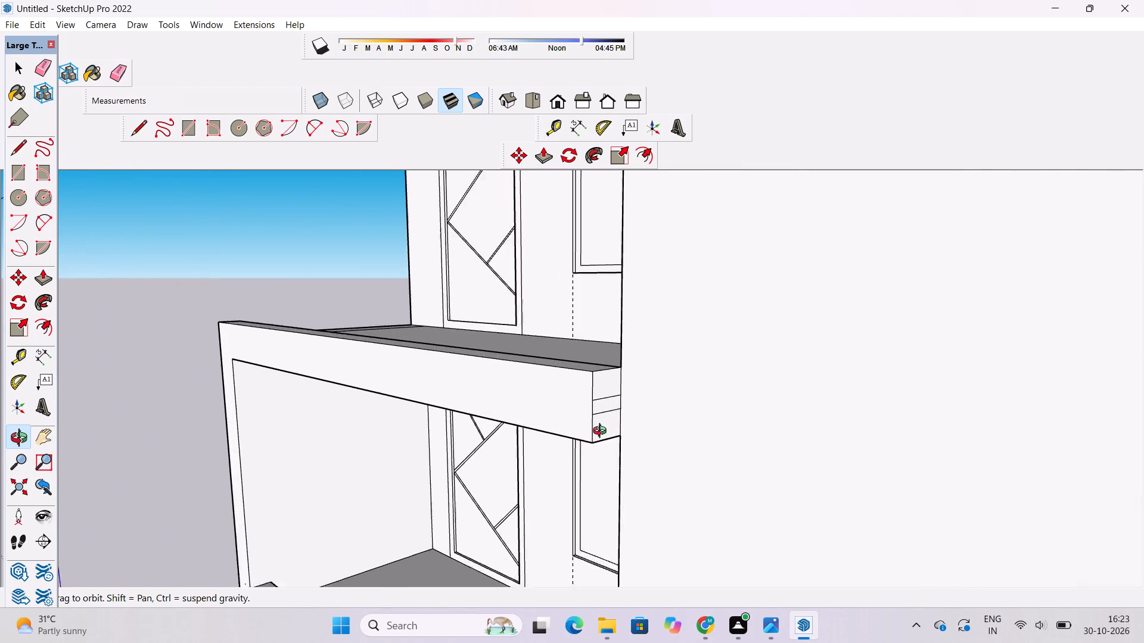
scroll(602, 432, up, 7)
key(e)
drag(593, 357, 605, 411)
Erase the remaining seam line on the end face of the lower slab's parapet.
scroll(625, 304, down, 7)
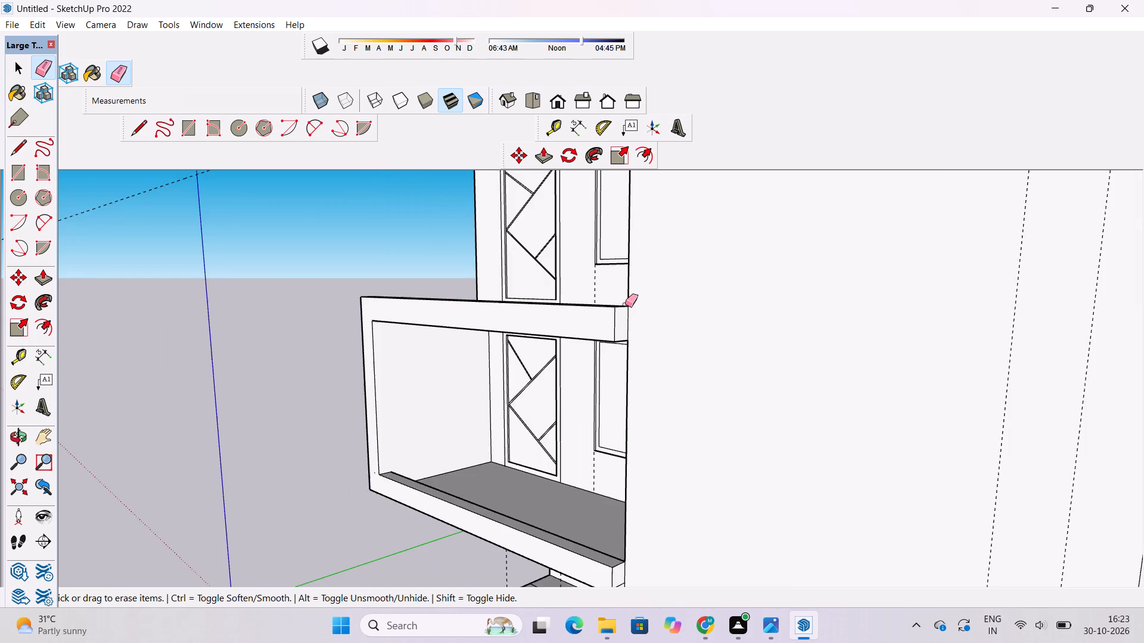
scroll(625, 304, down, 8)
scroll(638, 458, up, 13)
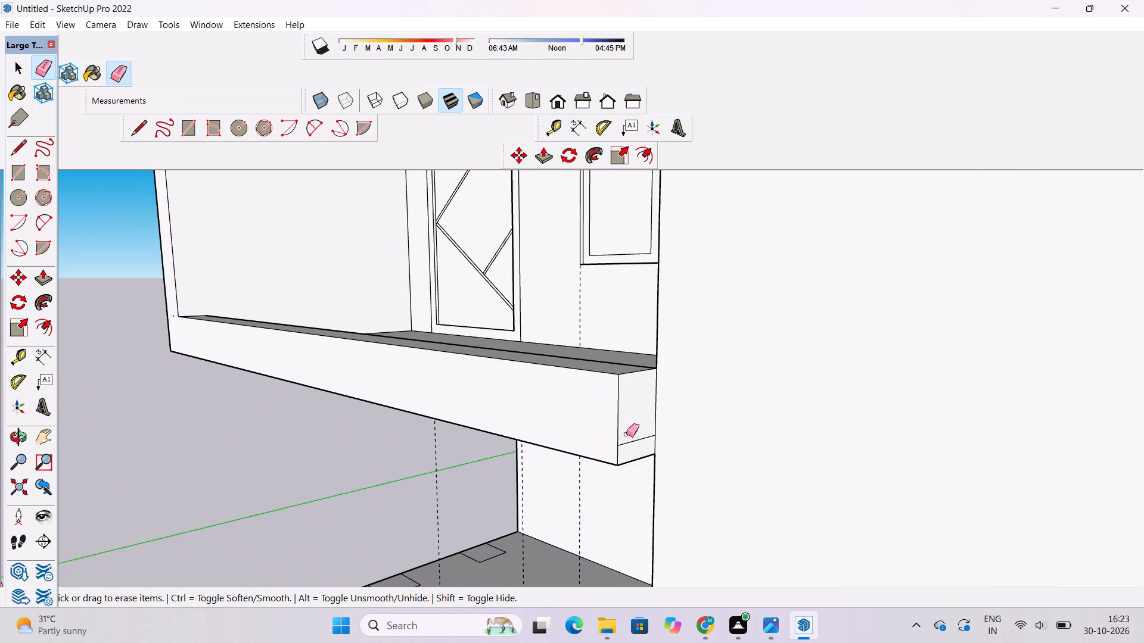
drag(626, 434, 632, 442)
scroll(667, 419, down, 5)
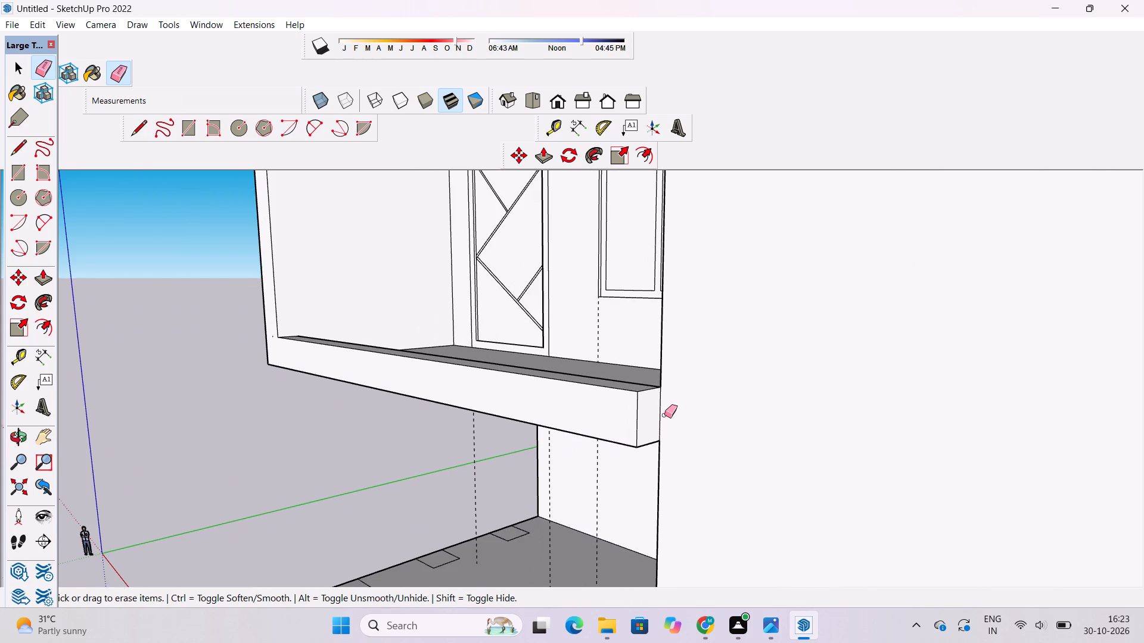
Examine the framed balcony from below, from above and from the front against the rest of the building.
scroll(664, 415, down, 6)
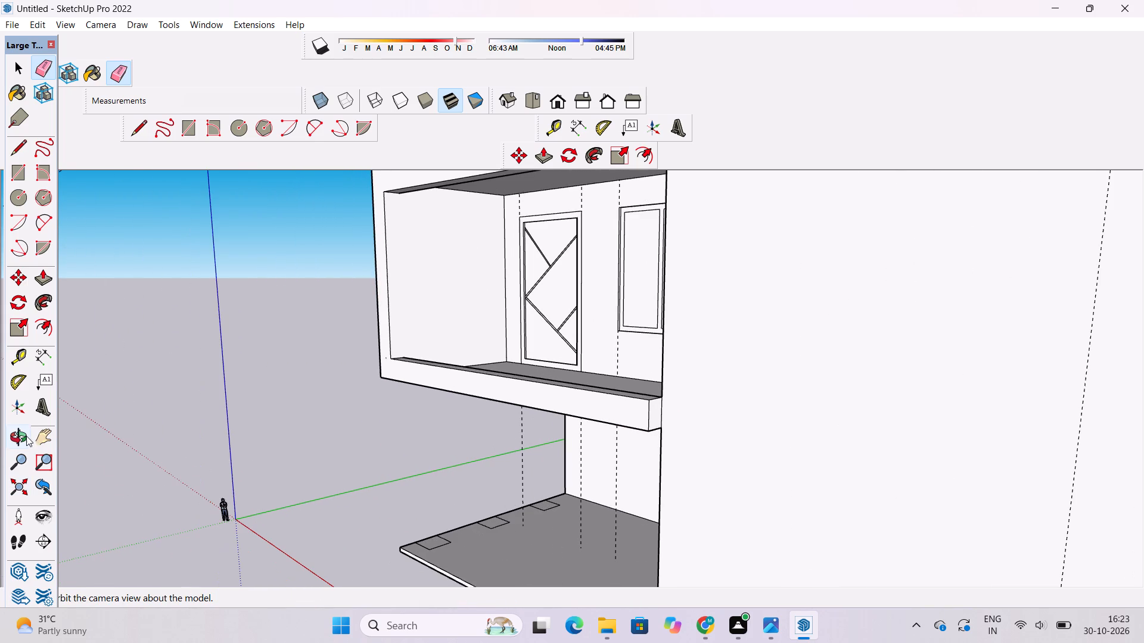
click(18, 438)
drag(177, 424, 322, 382)
scroll(342, 345, down, 4)
drag(394, 385, 424, 294)
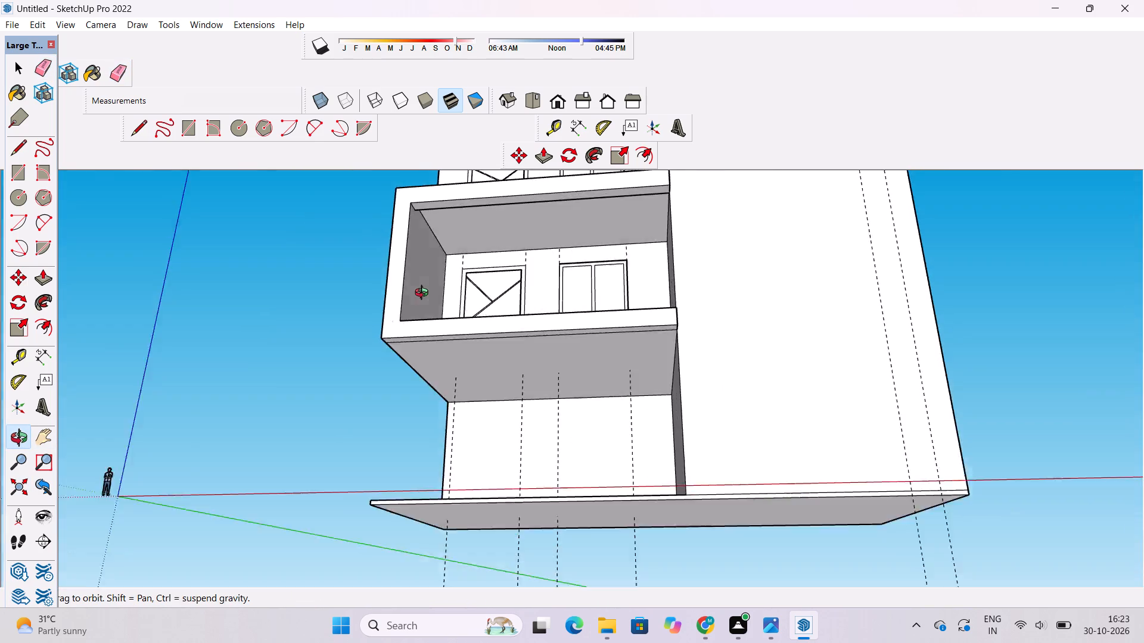
drag(424, 294, 422, 495)
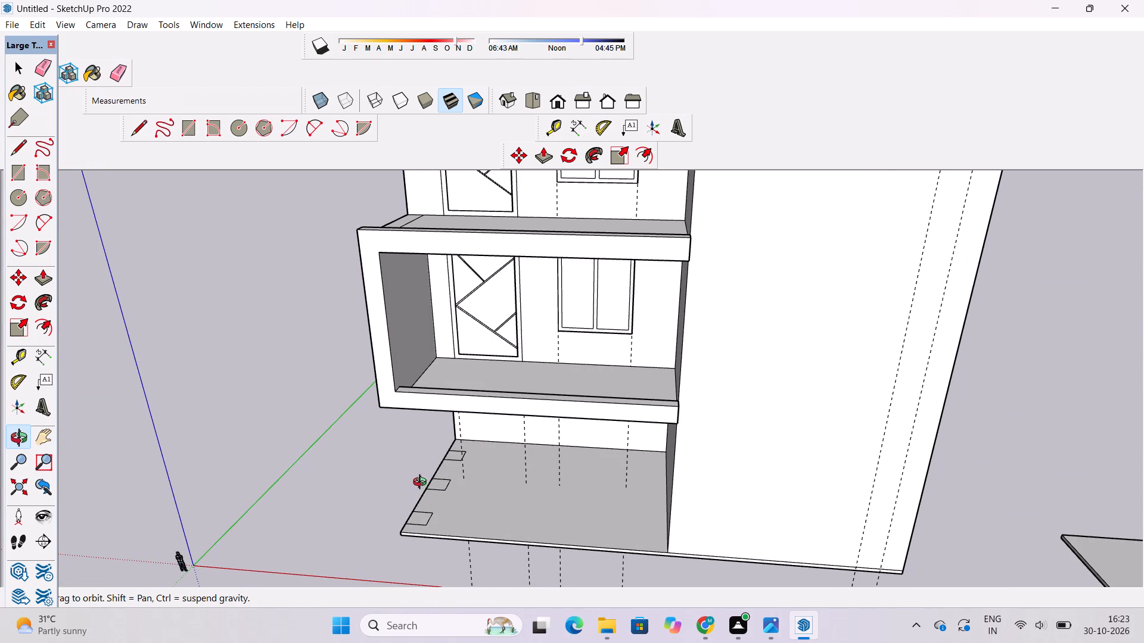
shift+drag(437, 485, 435, 470)
drag(434, 467, 508, 361)
scroll(517, 324, down, 4)
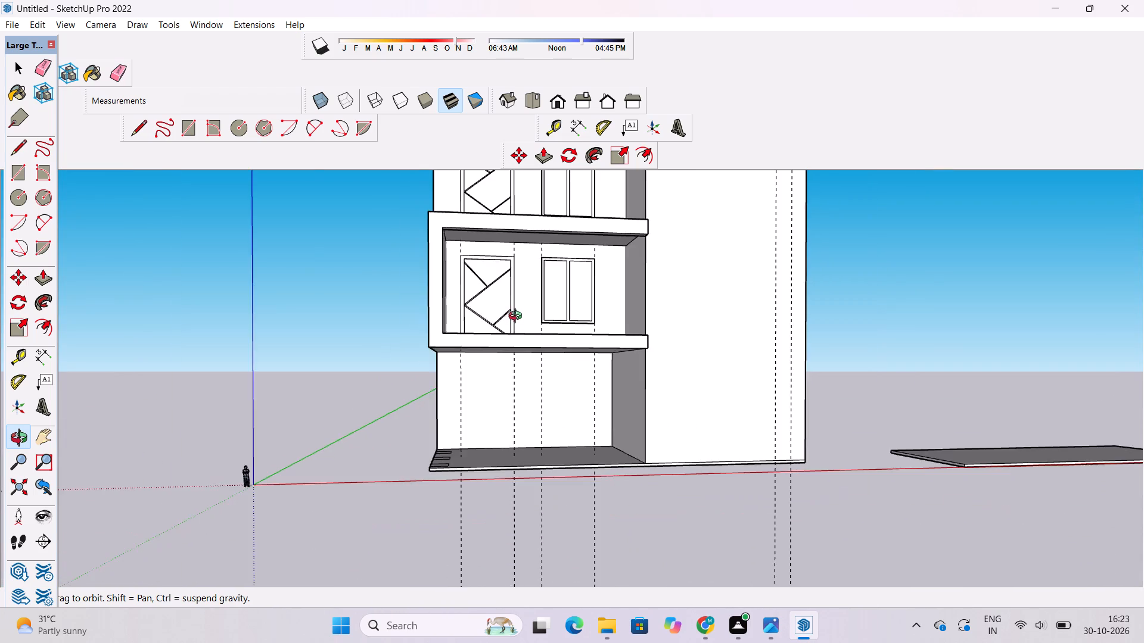
drag(530, 303, 554, 361)
drag(664, 314, 620, 339)
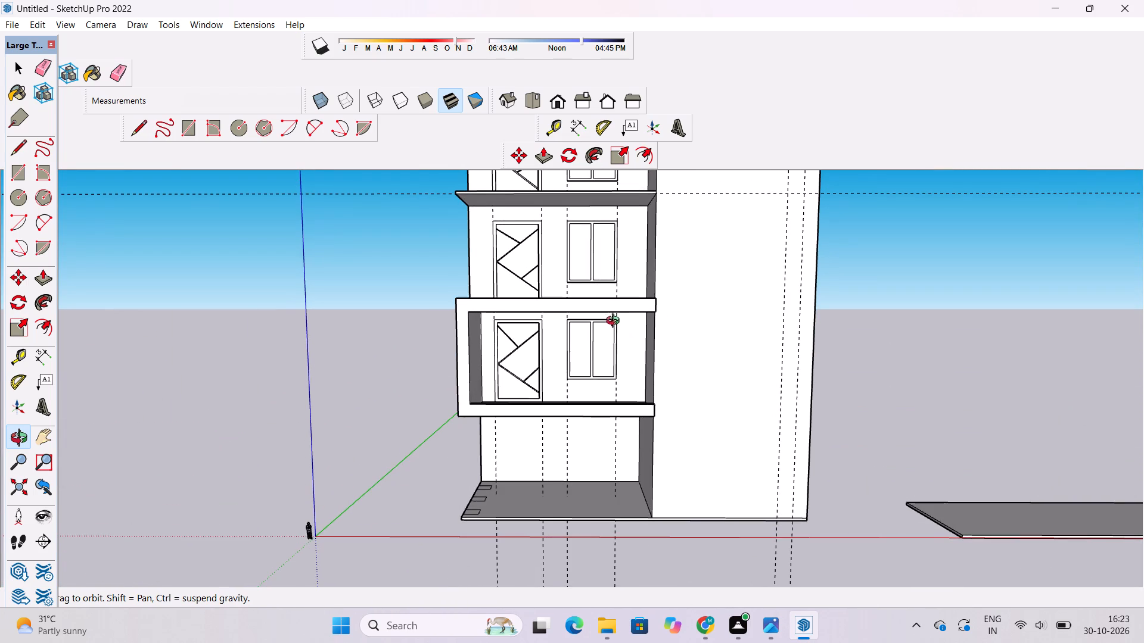
shift+drag(605, 300, 617, 333)
drag(617, 341, 617, 369)
Examine the front edge and underside of the plain slab one floor above the framed balcony.
scroll(617, 272, up, 2)
shift+drag(577, 258, 567, 271)
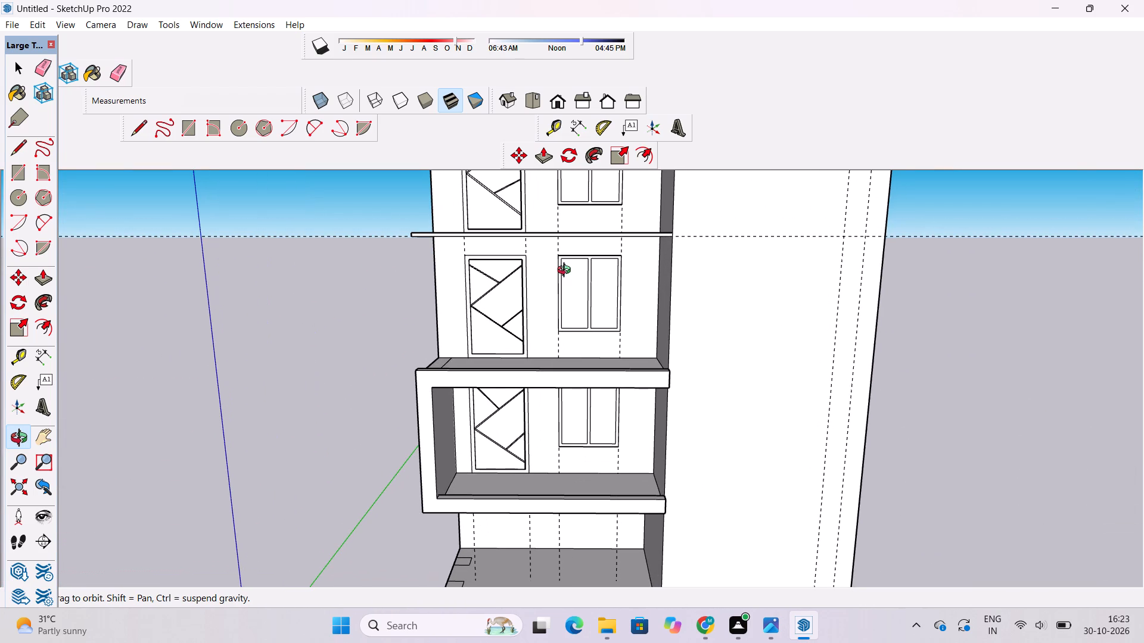
scroll(580, 282, up, 2)
shift+drag(584, 280, 605, 316)
drag(606, 317, 595, 260)
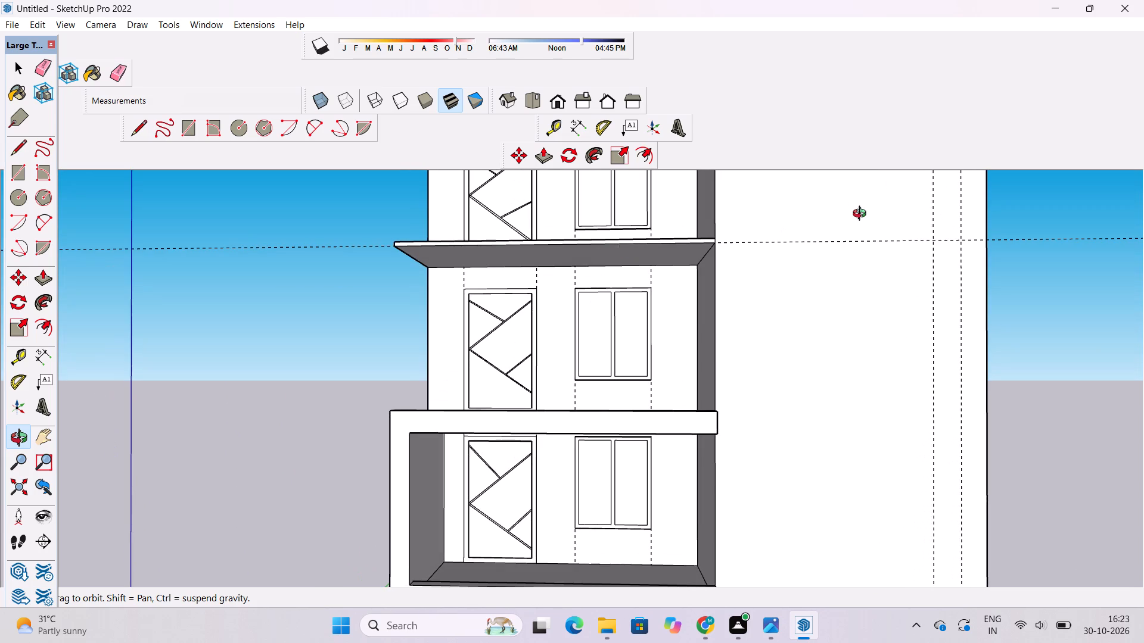
scroll(856, 218, up, 2)
shift+drag(856, 221, 864, 247)
scroll(674, 283, up, 2)
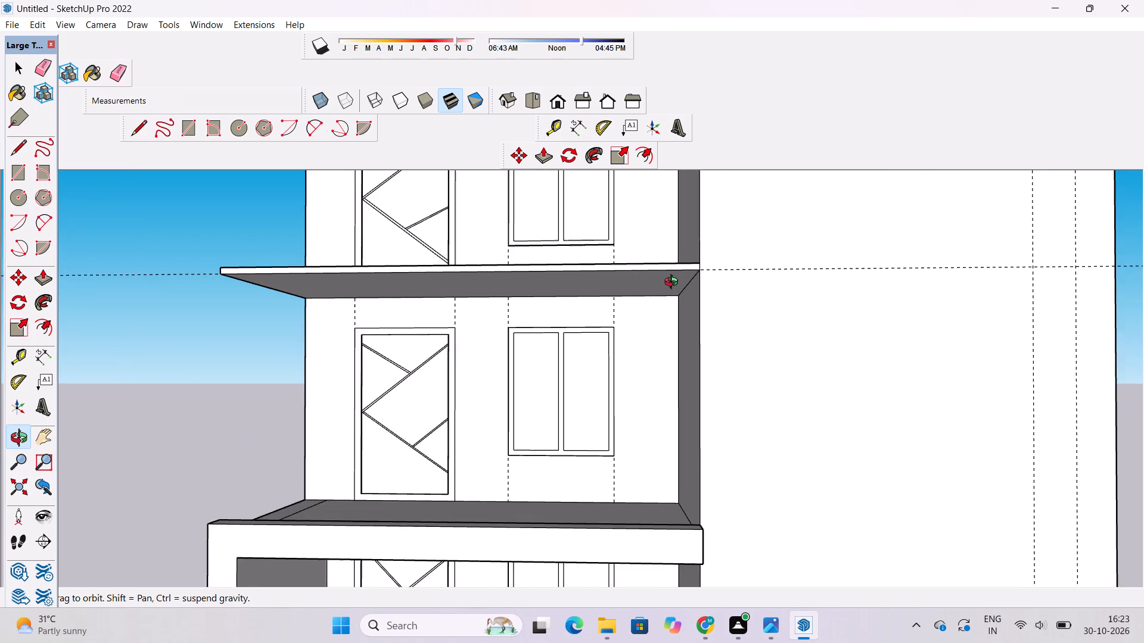
shift+drag(674, 284, 711, 313)
drag(714, 315, 702, 305)
shift+drag(692, 302, 728, 313)
click(728, 314)
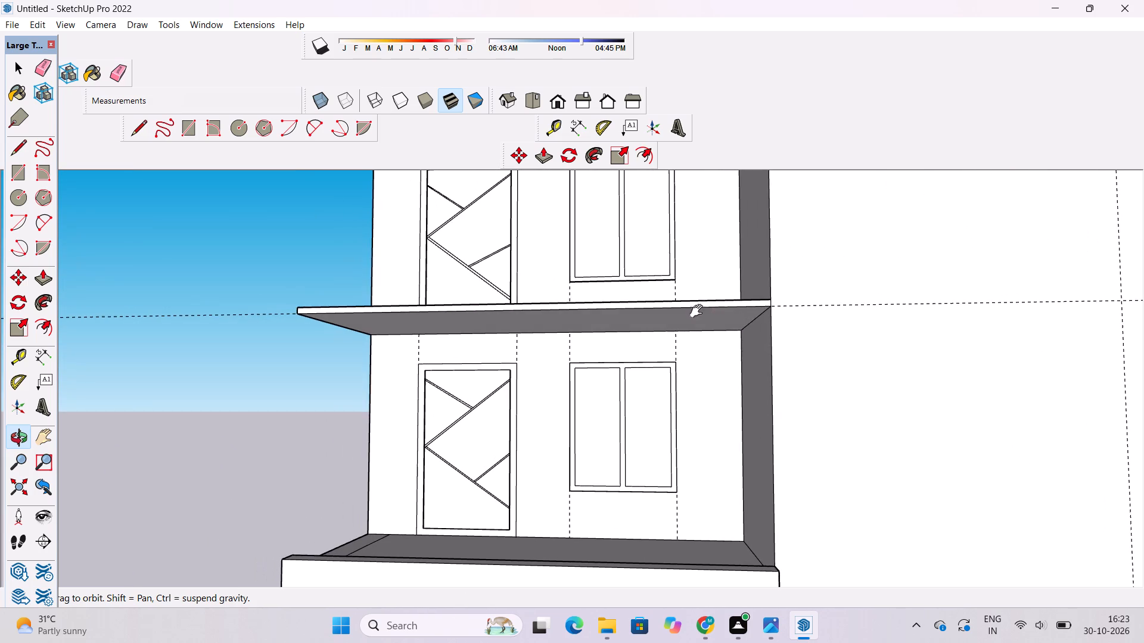
shift+drag(704, 314, 727, 321)
drag(719, 326, 704, 271)
shift+drag(632, 292, 698, 295)
shift+drag(702, 301, 704, 314)
click(704, 316)
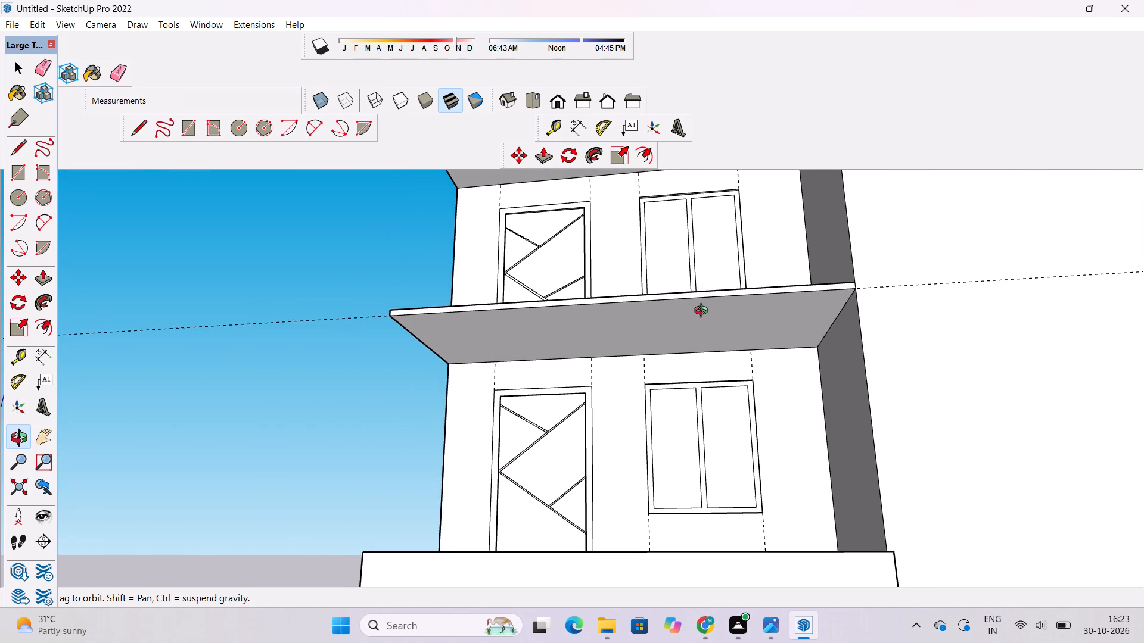
scroll(704, 312, up, 2)
shift+drag(703, 311, 688, 325)
drag(686, 325, 702, 316)
shift+drag(702, 314, 673, 324)
drag(676, 320, 704, 308)
drag(704, 308, 704, 308)
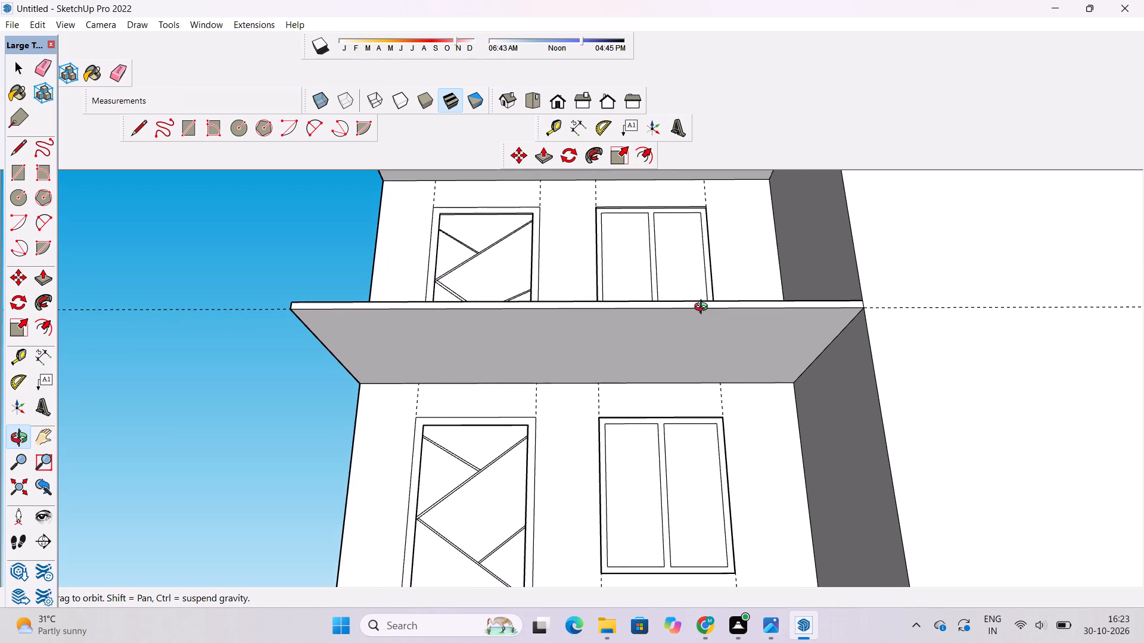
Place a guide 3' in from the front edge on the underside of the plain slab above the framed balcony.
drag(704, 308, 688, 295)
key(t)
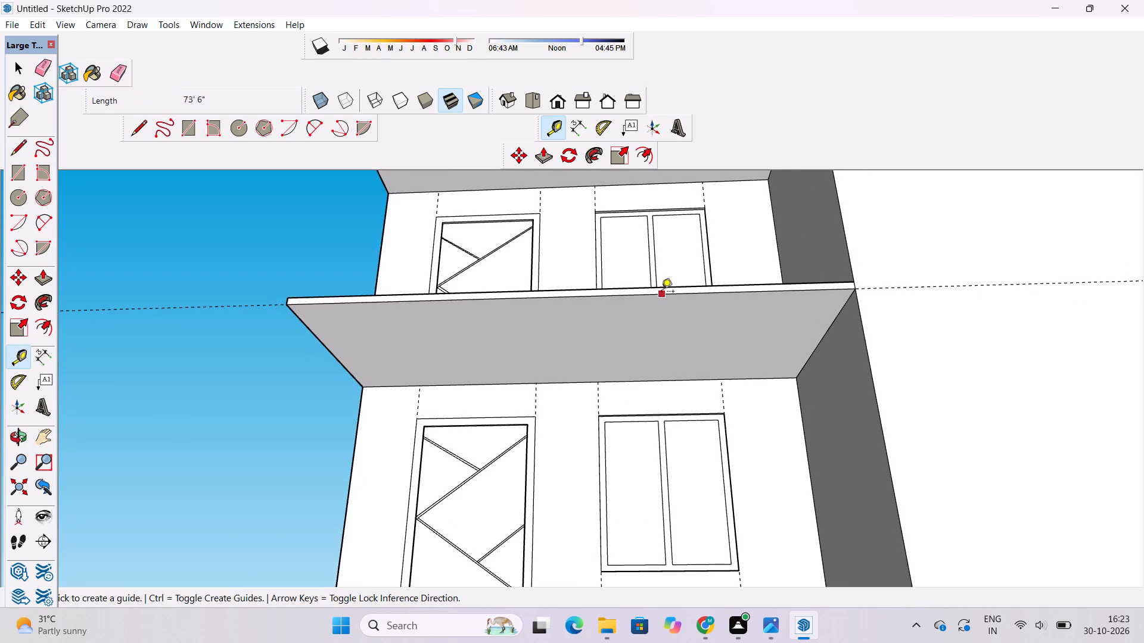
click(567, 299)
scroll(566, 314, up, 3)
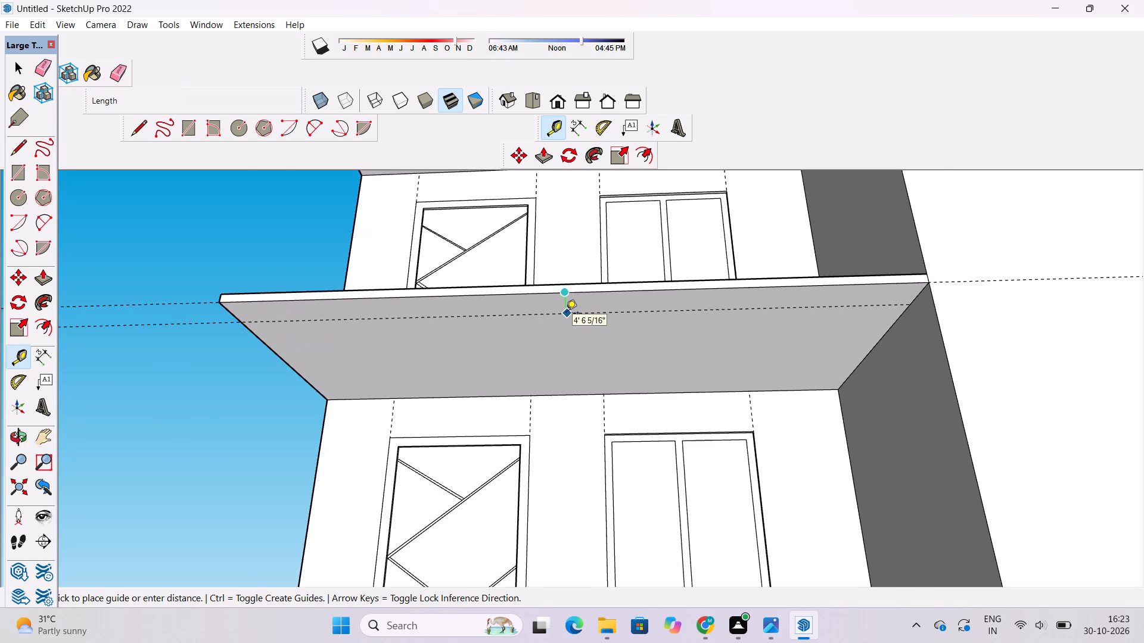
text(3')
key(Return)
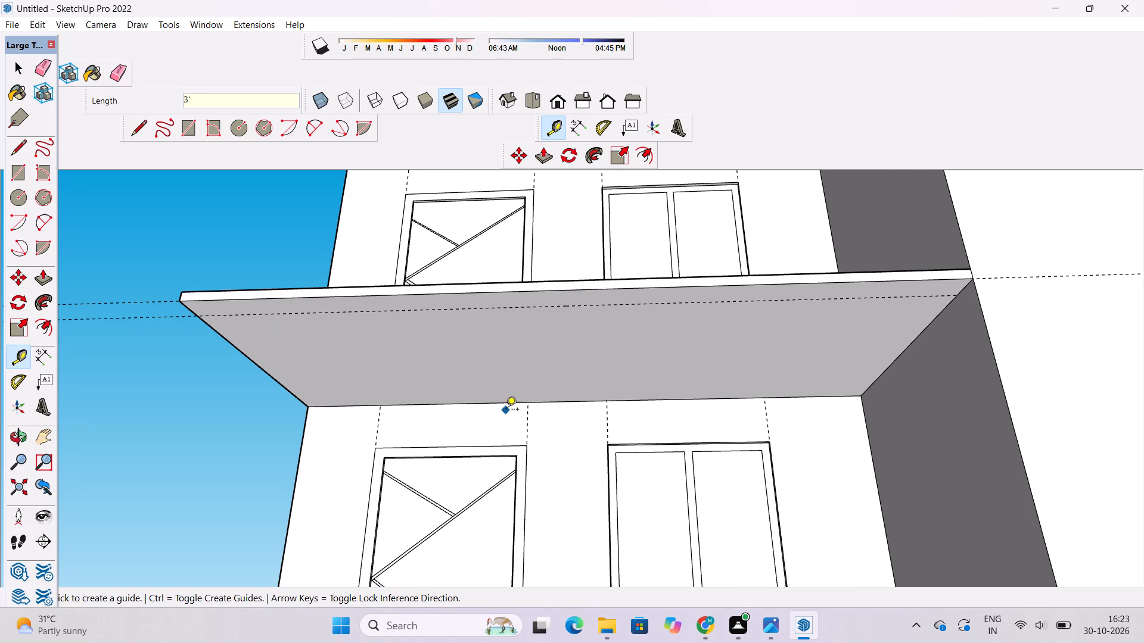
Place a guide 2' in from the plain slab's free side edge, on its underside away from the blank wall.
scroll(617, 354, down, 6)
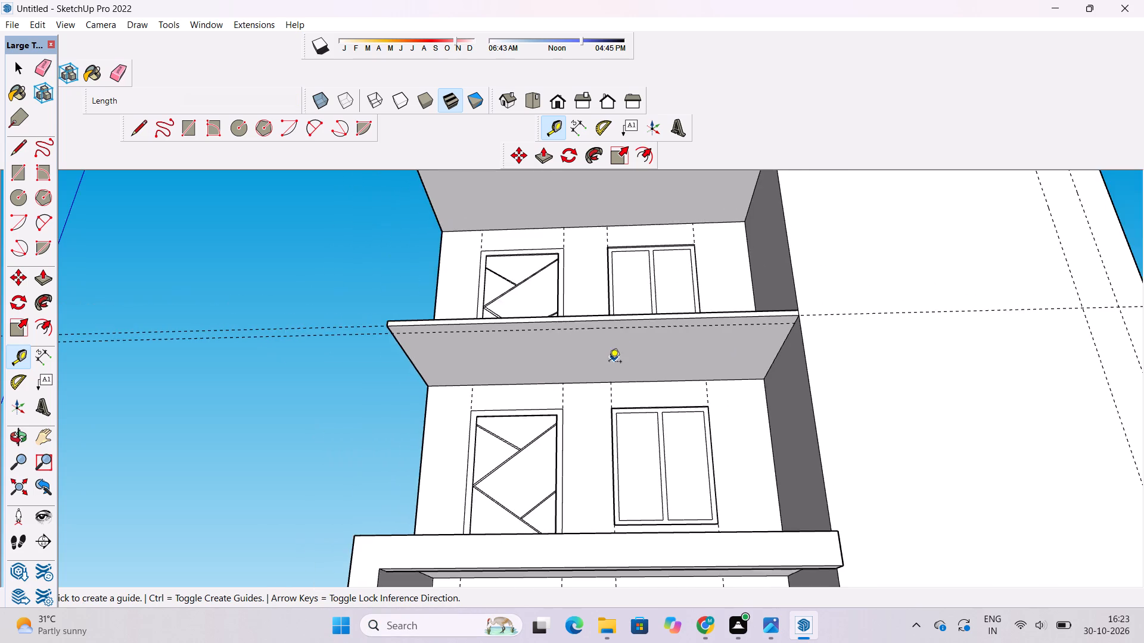
scroll(500, 388, up, 5)
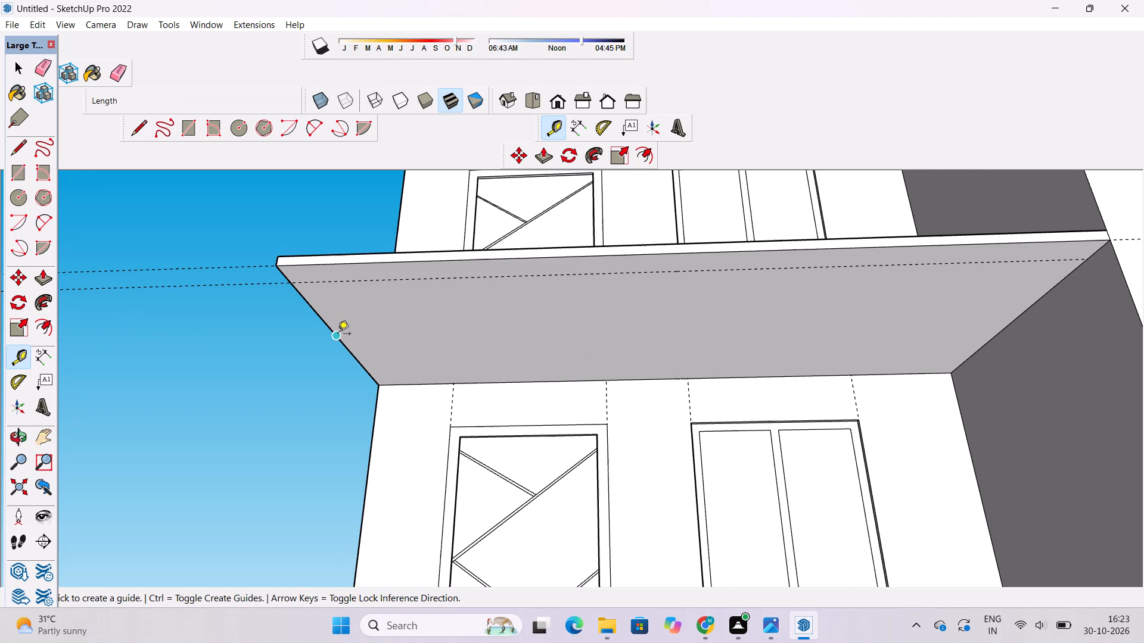
click(338, 335)
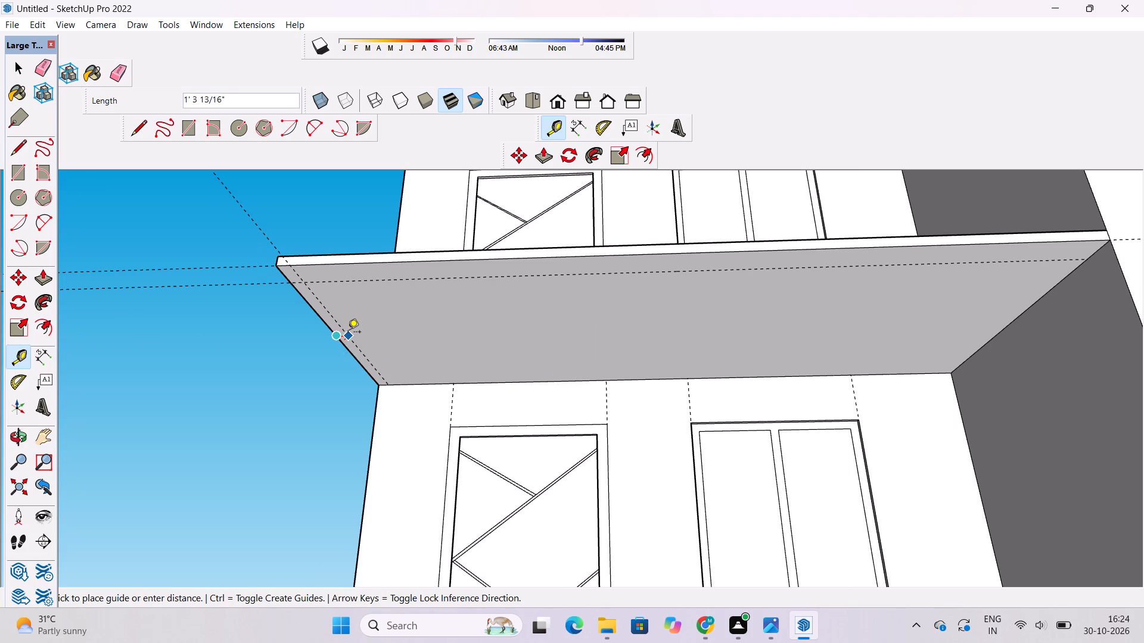
text(2')
key(Return)
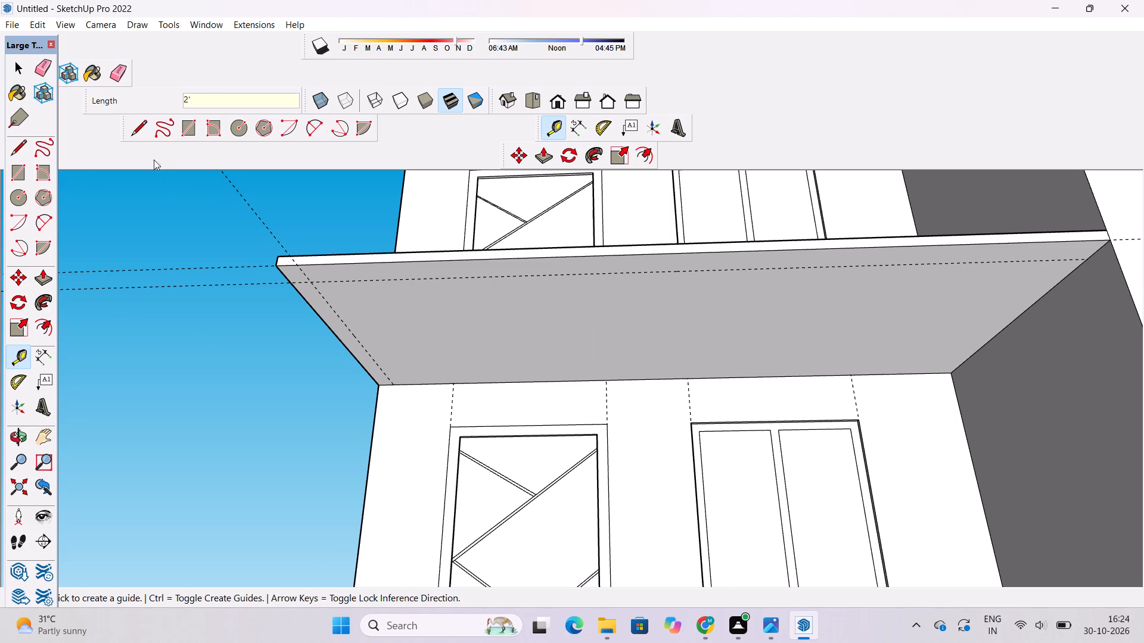
Replace the 3' guide behind the slab's front edge with one 2' in from that edge.
click(124, 68)
click(406, 277)
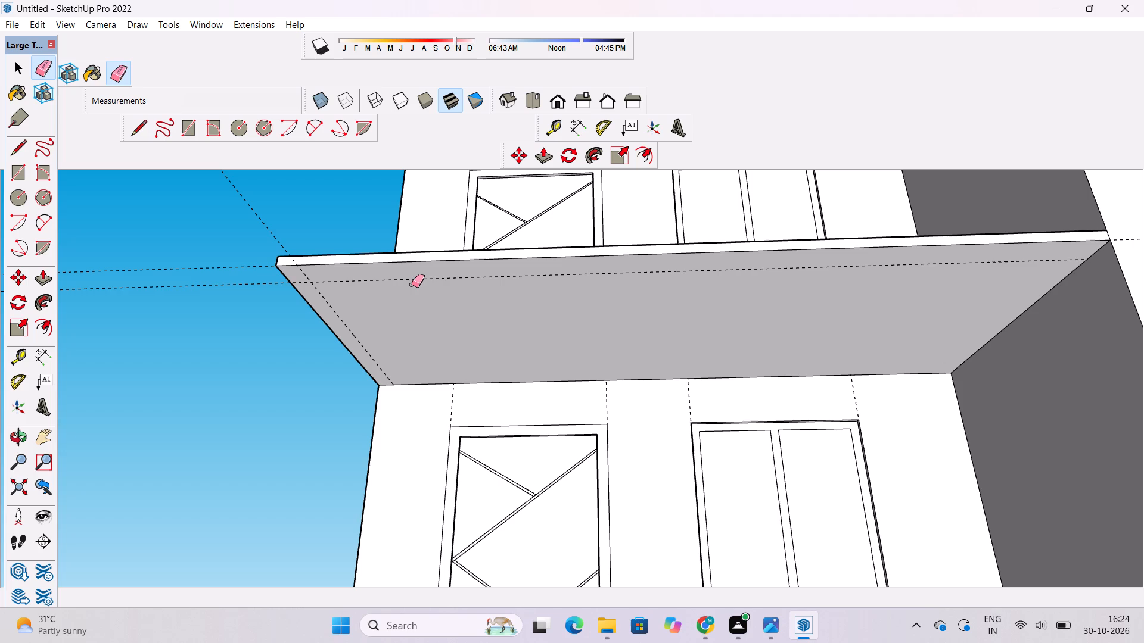
click(408, 279)
click(14, 357)
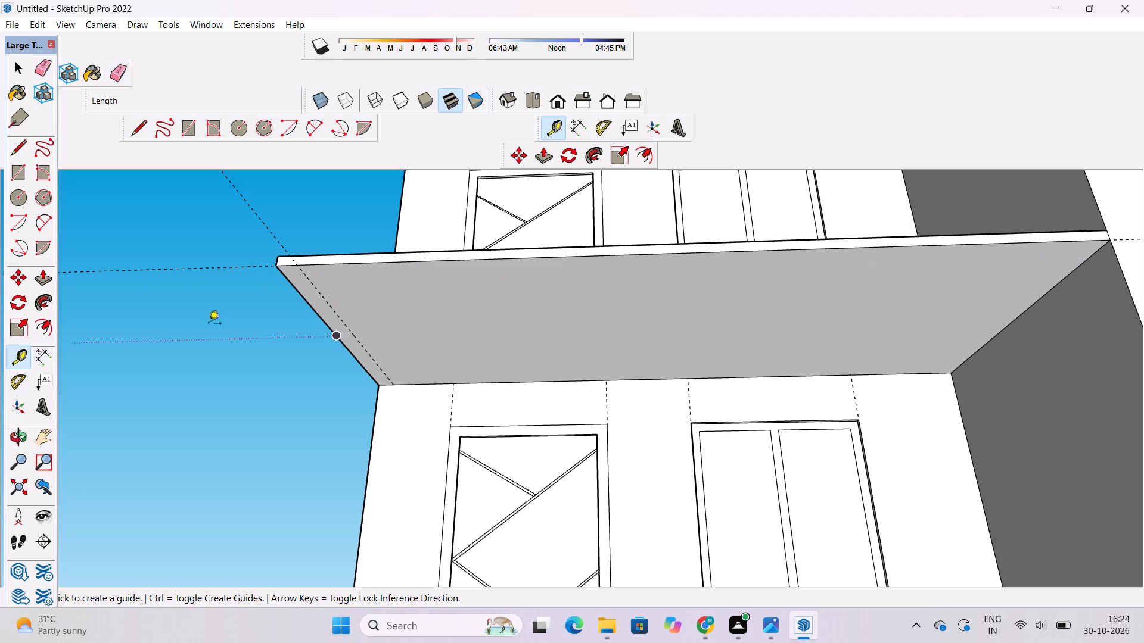
click(444, 263)
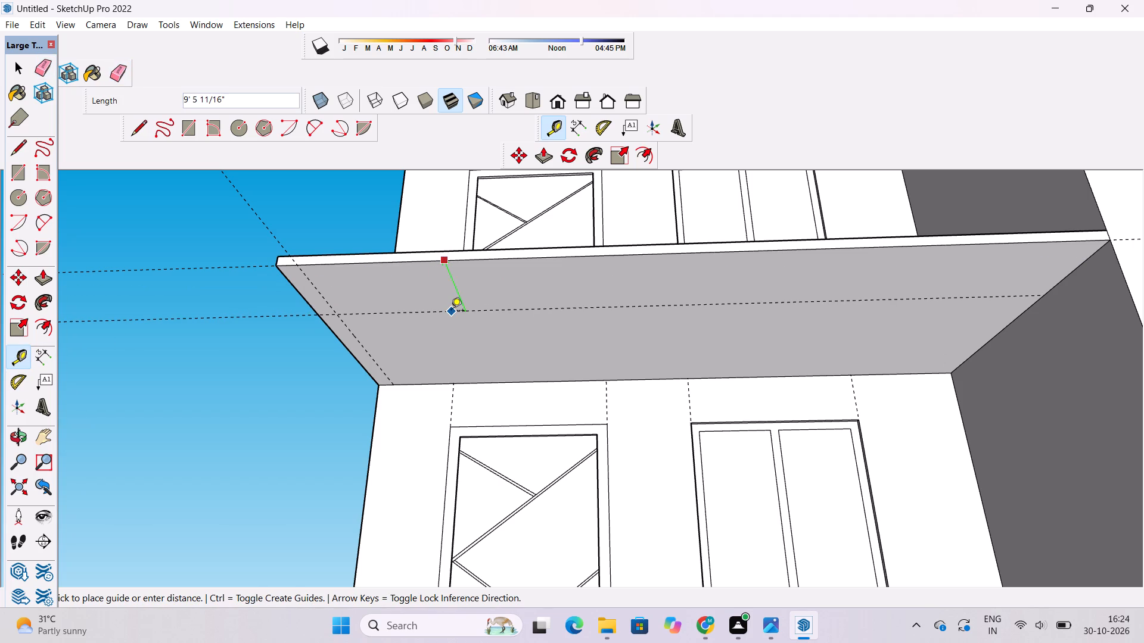
text(2')
key(Return)
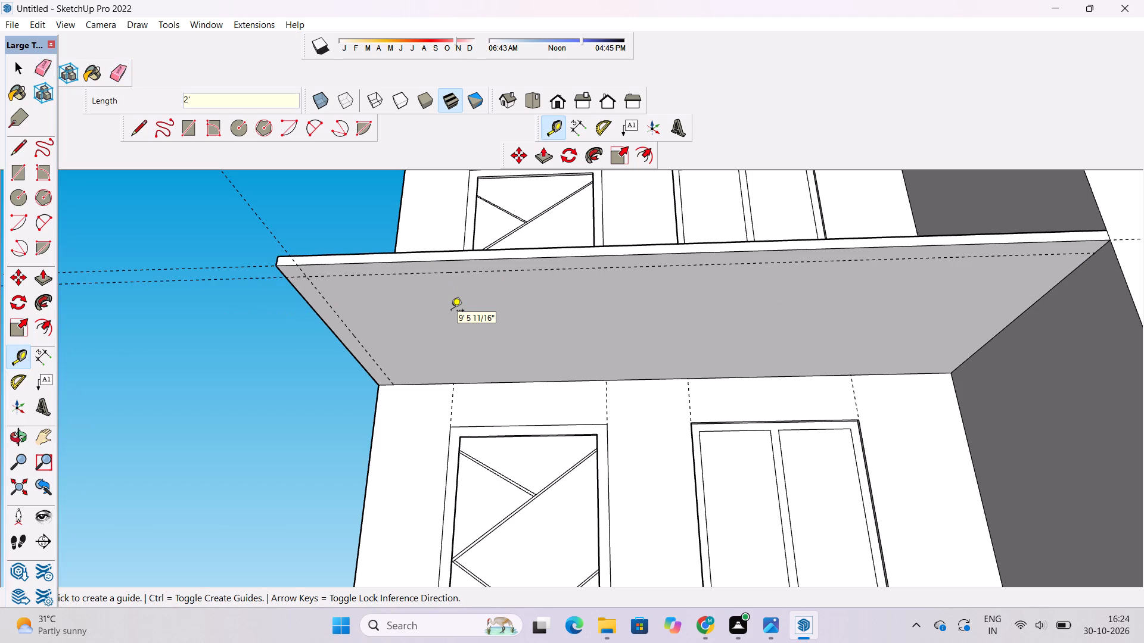
Draw lines along both 2' guides on the slab's underside, from the back wall to the guide crossing and across to the opposite side edge.
scroll(402, 327, down, 2)
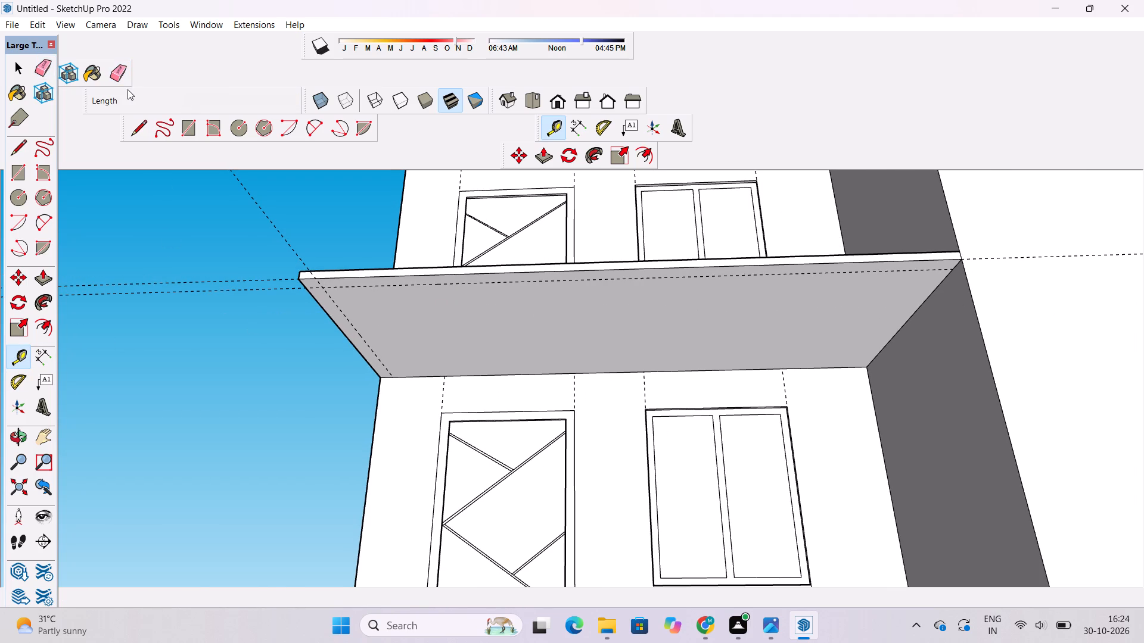
click(142, 127)
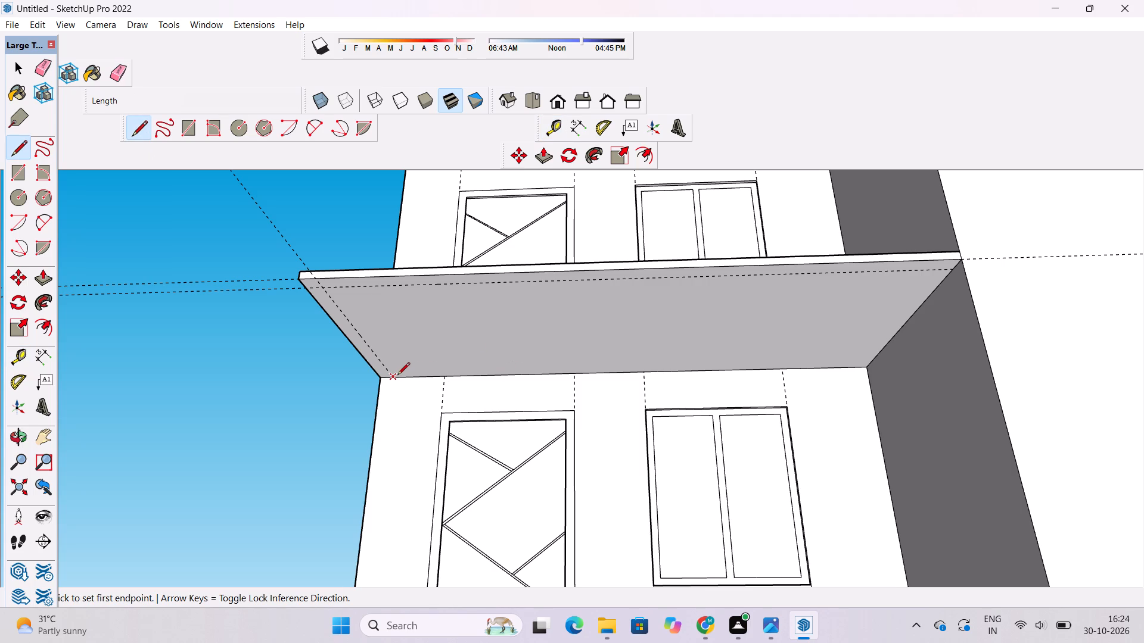
click(394, 377)
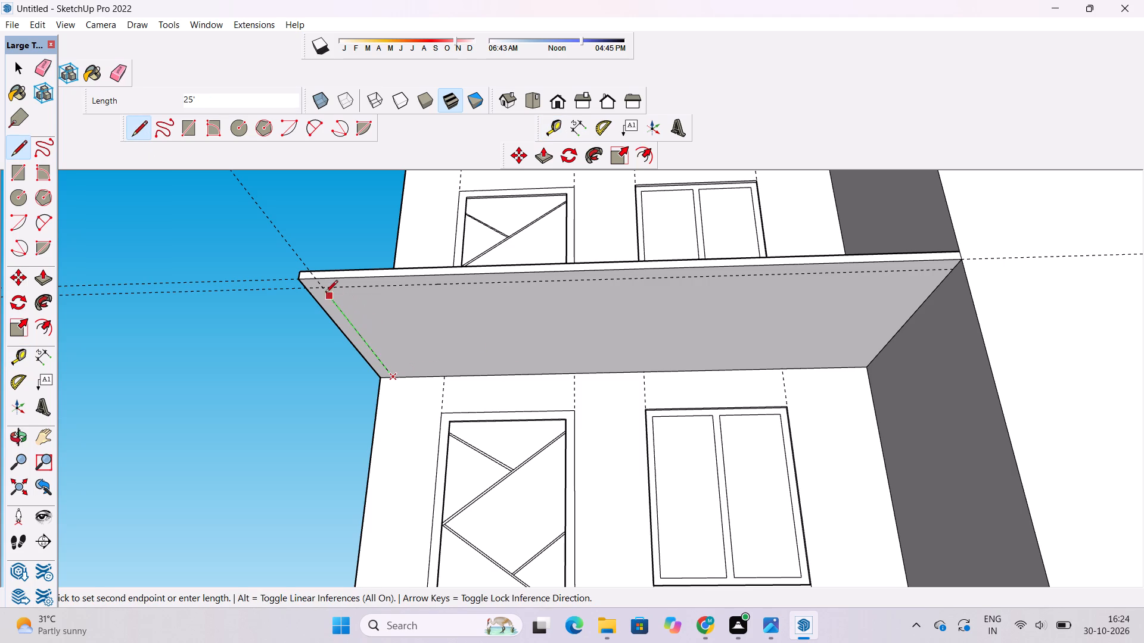
click(322, 291)
scroll(180, 320, down, 8)
scroll(476, 287, up, 4)
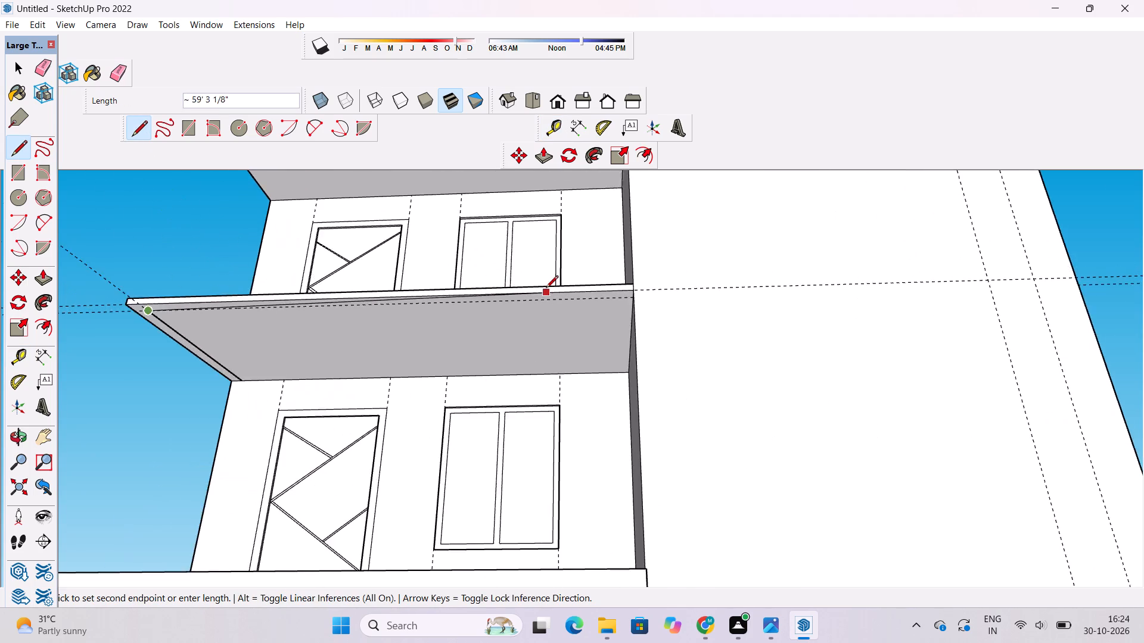
scroll(546, 289, up, 10)
click(703, 298)
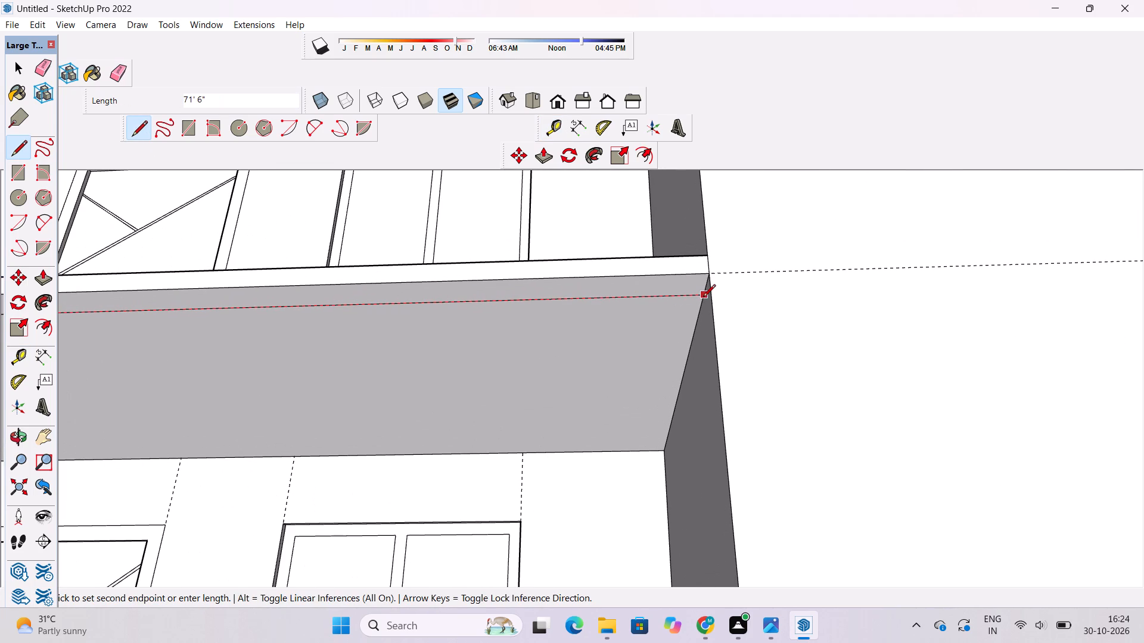
scroll(703, 293, down, 11)
key(space)
Examine the plain slab from above and from both sides against the framed balcony below it.
key(o)
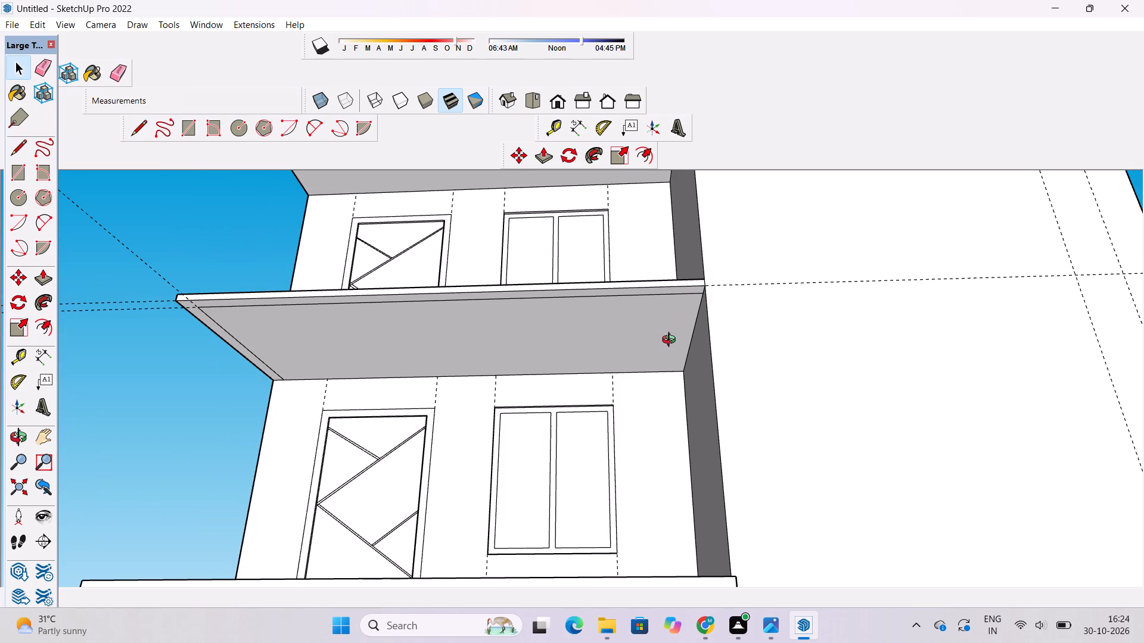
shift+drag(651, 354, 645, 286)
scroll(646, 274, down, 5)
drag(646, 274, 647, 458)
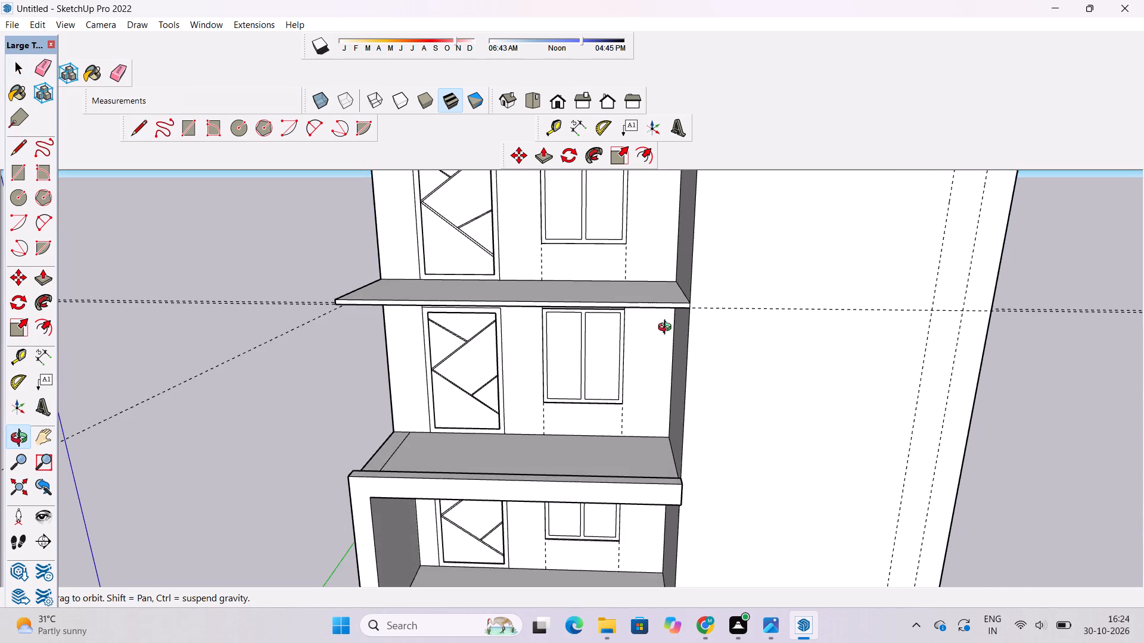
scroll(667, 328, up, 3)
drag(771, 305, 654, 341)
scroll(626, 347, down, 3)
shift+drag(608, 387, 606, 360)
drag(606, 358, 664, 349)
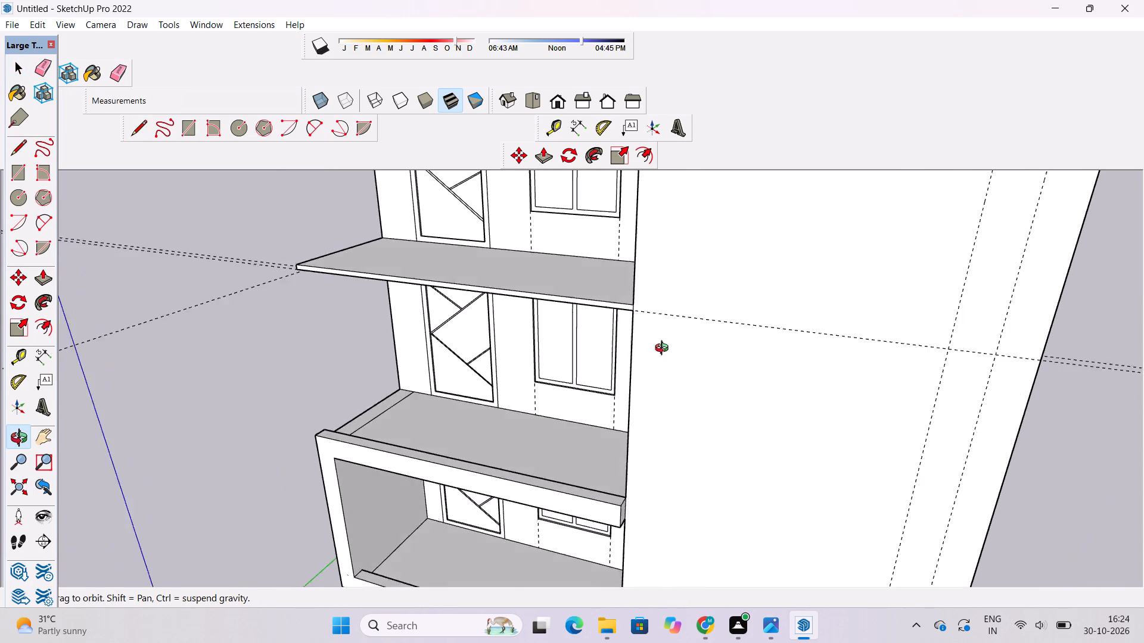
drag(664, 349, 683, 345)
shift+drag(661, 372, 660, 321)
drag(660, 320, 770, 368)
drag(773, 370, 733, 321)
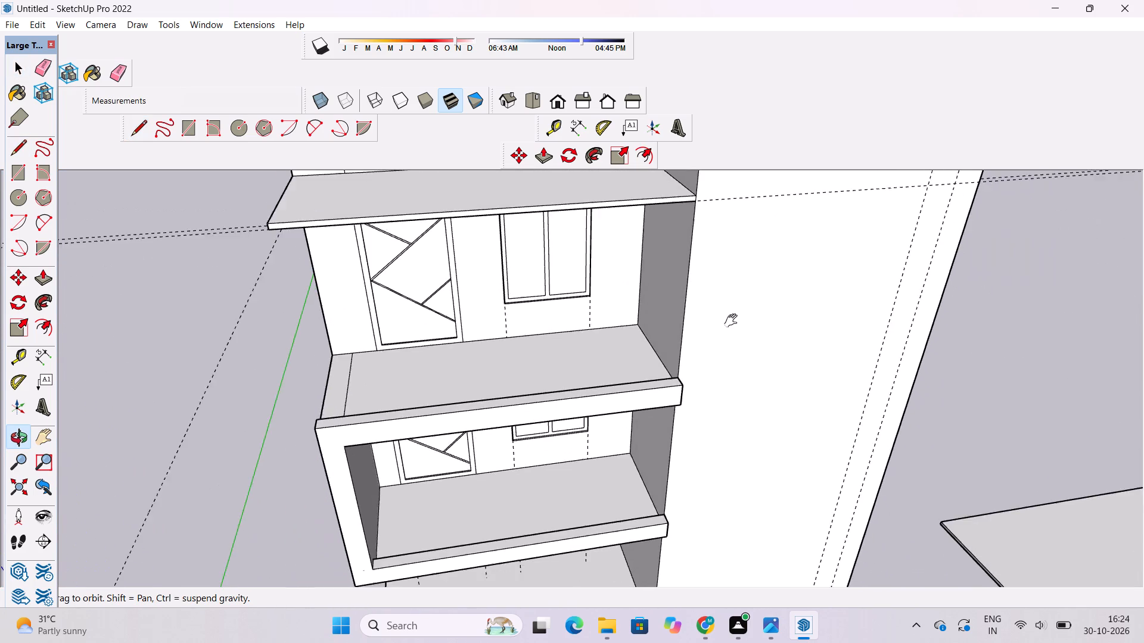
drag(733, 321, 764, 319)
key(o)
scroll(673, 301, down, 3)
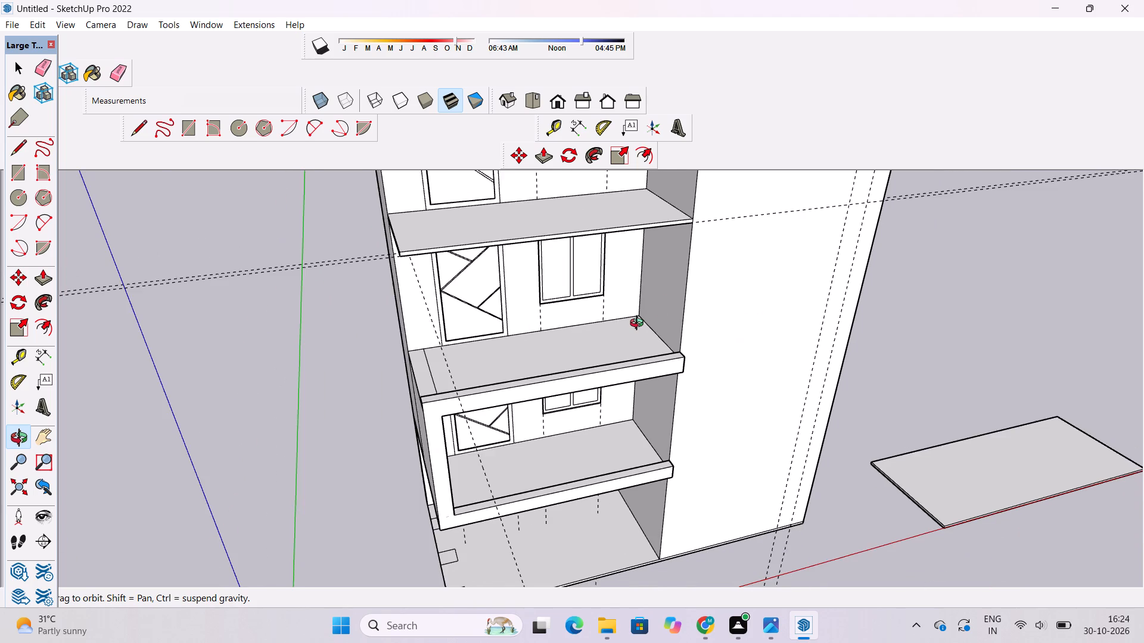
scroll(635, 329, down, 1)
scroll(505, 394, down, 5)
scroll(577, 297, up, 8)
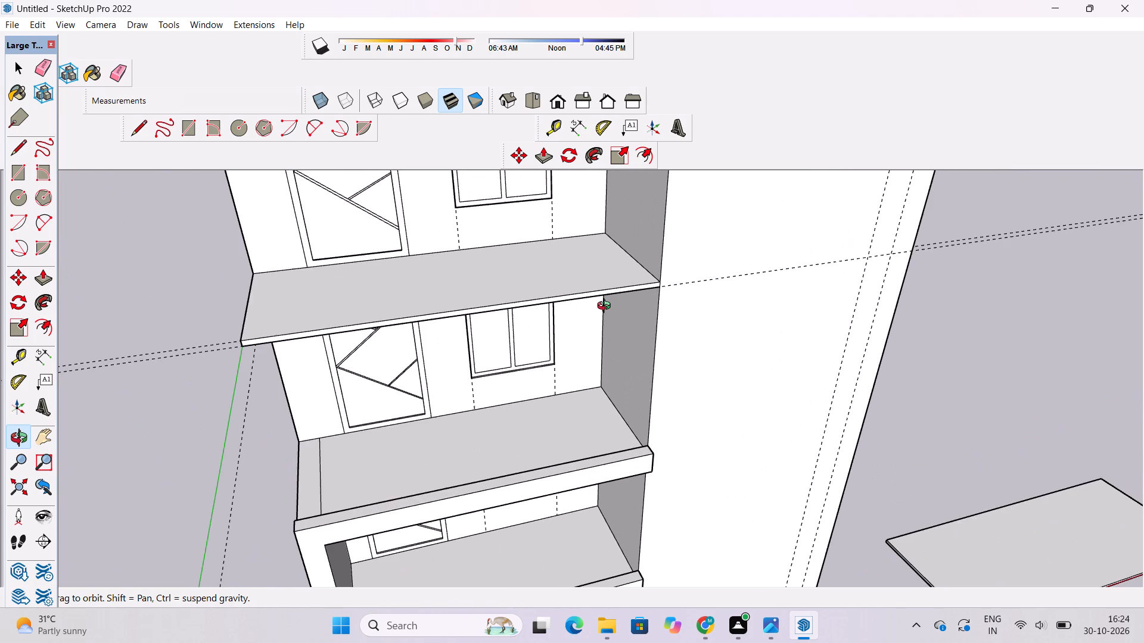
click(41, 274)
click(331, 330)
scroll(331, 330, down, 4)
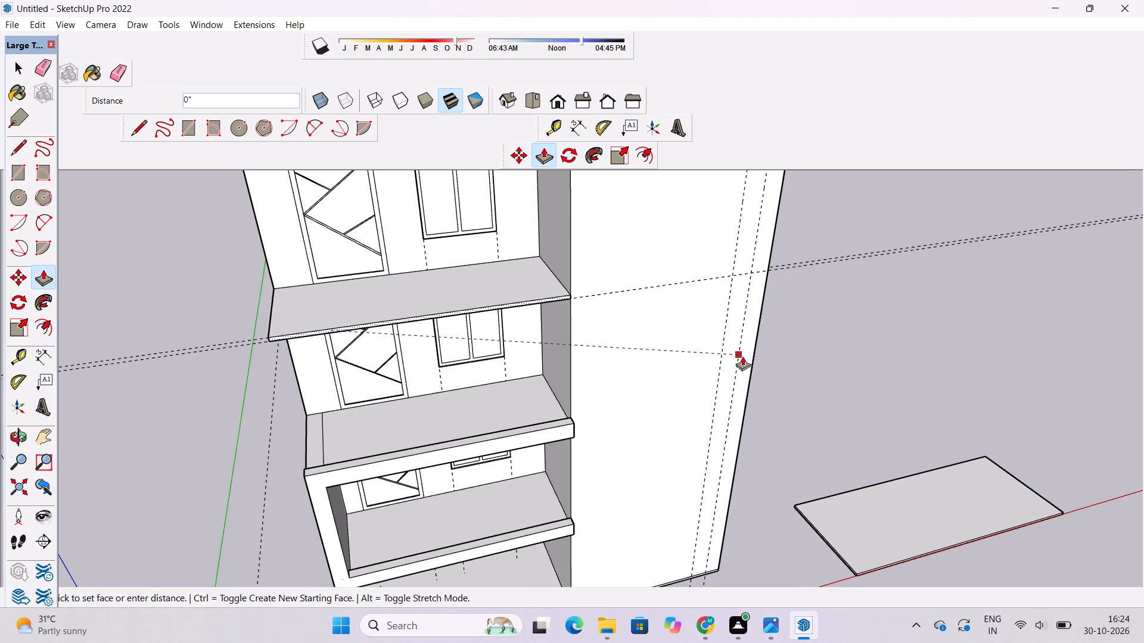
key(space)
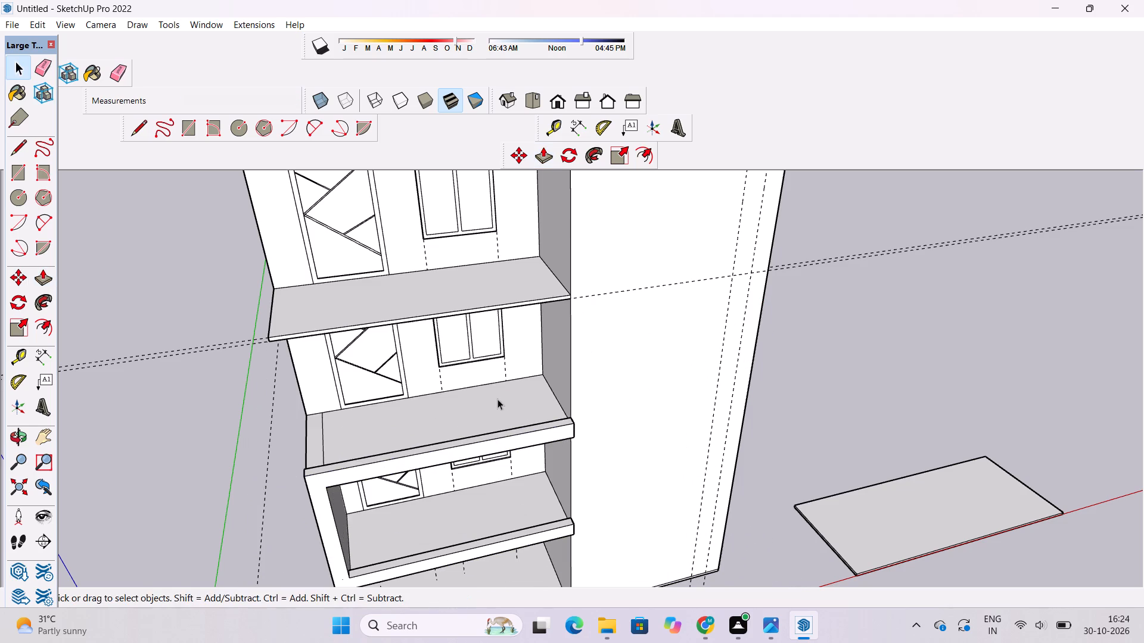
Push/Pull the plain slab's front face outward 3', matching the parapet face of the framed balcony below.
key(o)
drag(609, 418, 617, 377)
scroll(550, 307, up, 4)
key(p)
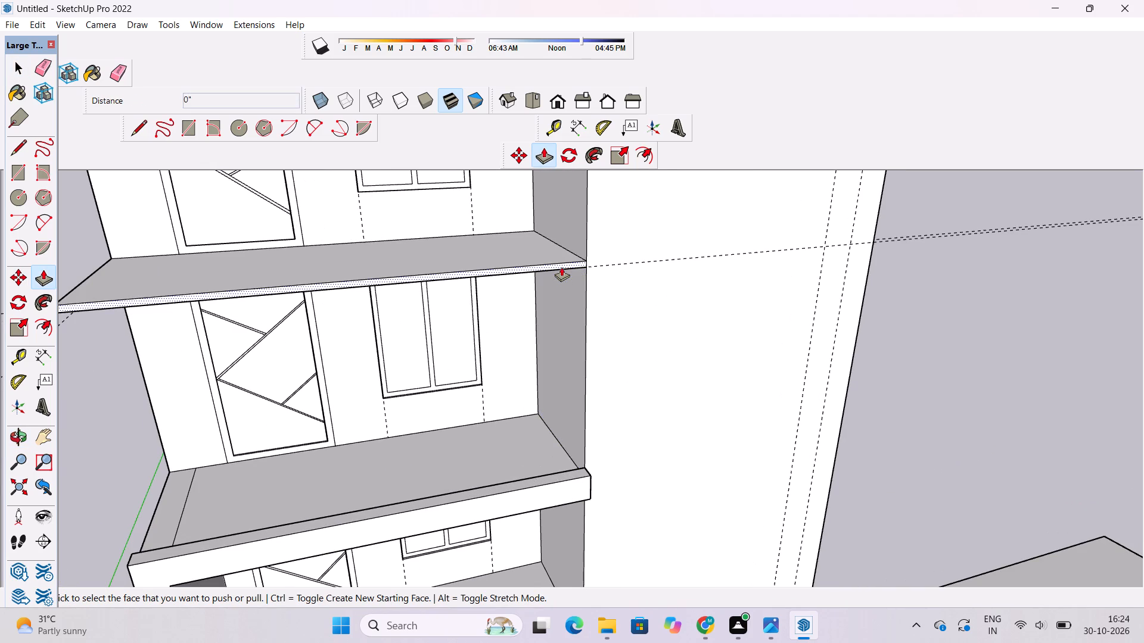
click(561, 267)
scroll(561, 267, down, 2)
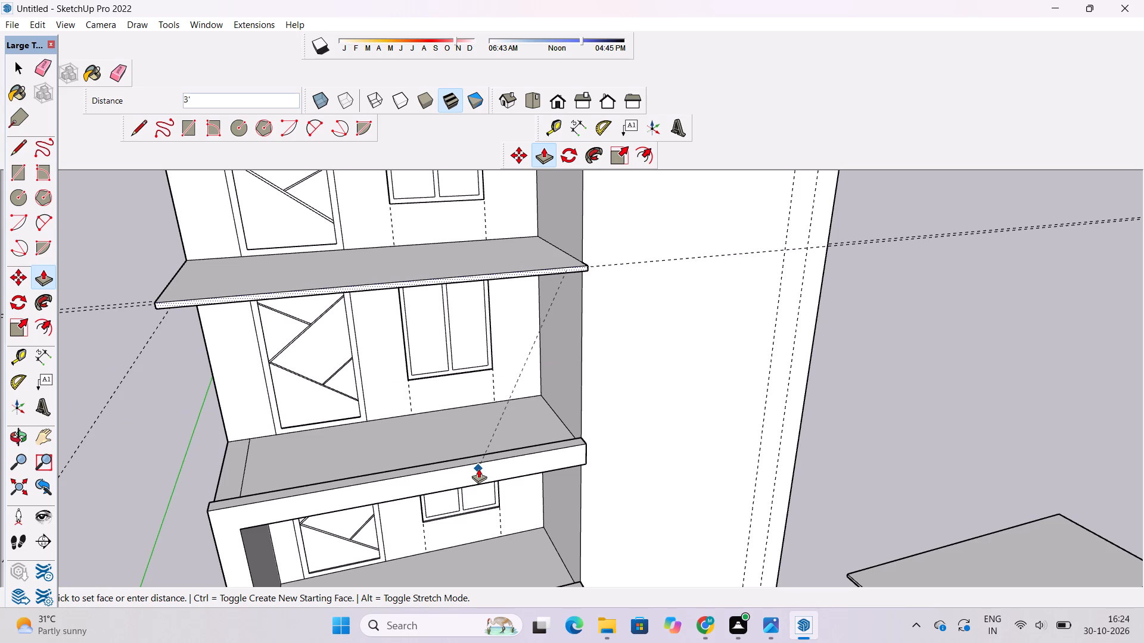
click(478, 469)
key(space)
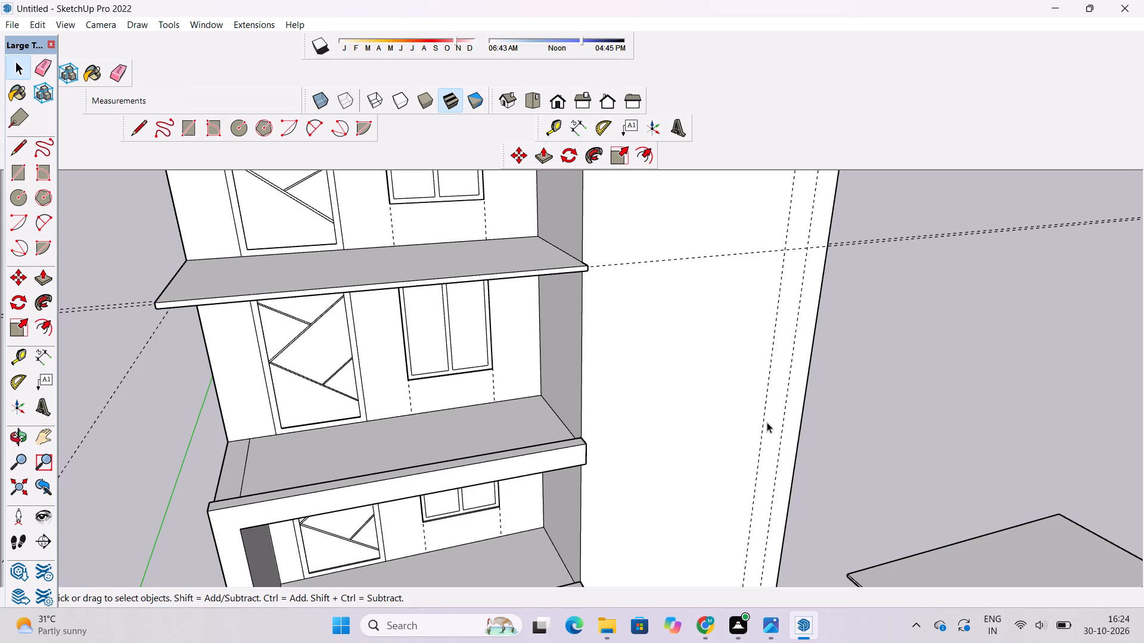
Erase the line parallel to the front edge on the extended slab's underside, together with the guide along it.
key(o)
drag(729, 476, 741, 355)
scroll(754, 357, down, 5)
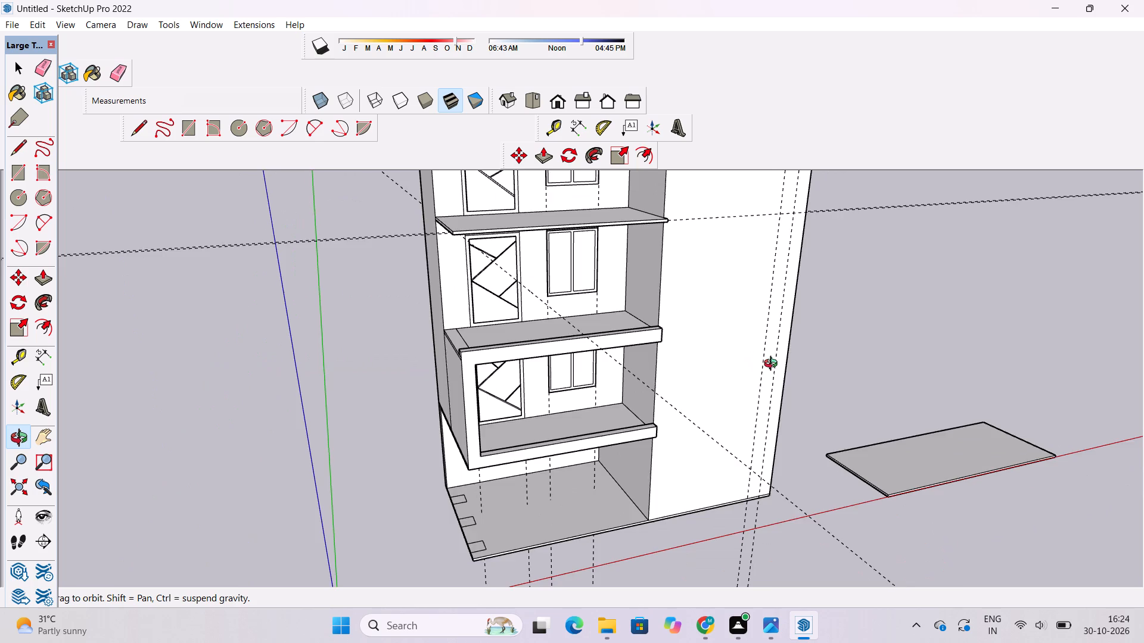
drag(775, 367, 659, 366)
scroll(581, 189, up, 4)
drag(637, 258, 635, 175)
shift+drag(641, 205, 652, 224)
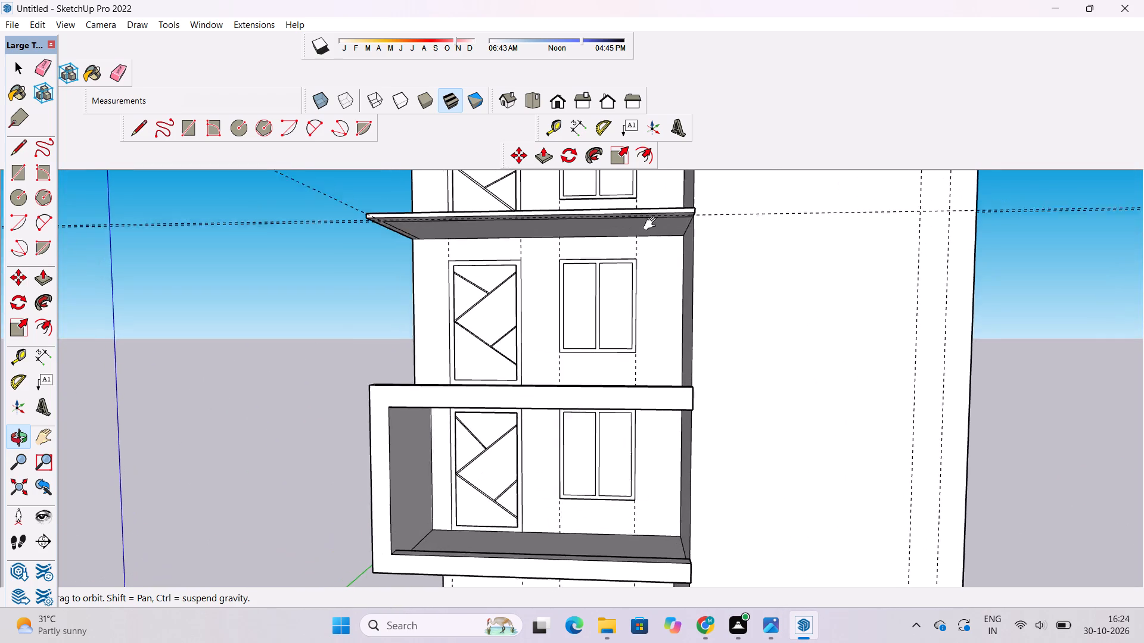
shift+drag(652, 224, 656, 232)
scroll(610, 244, up, 3)
shift+drag(609, 248, 611, 297)
drag(610, 301, 624, 193)
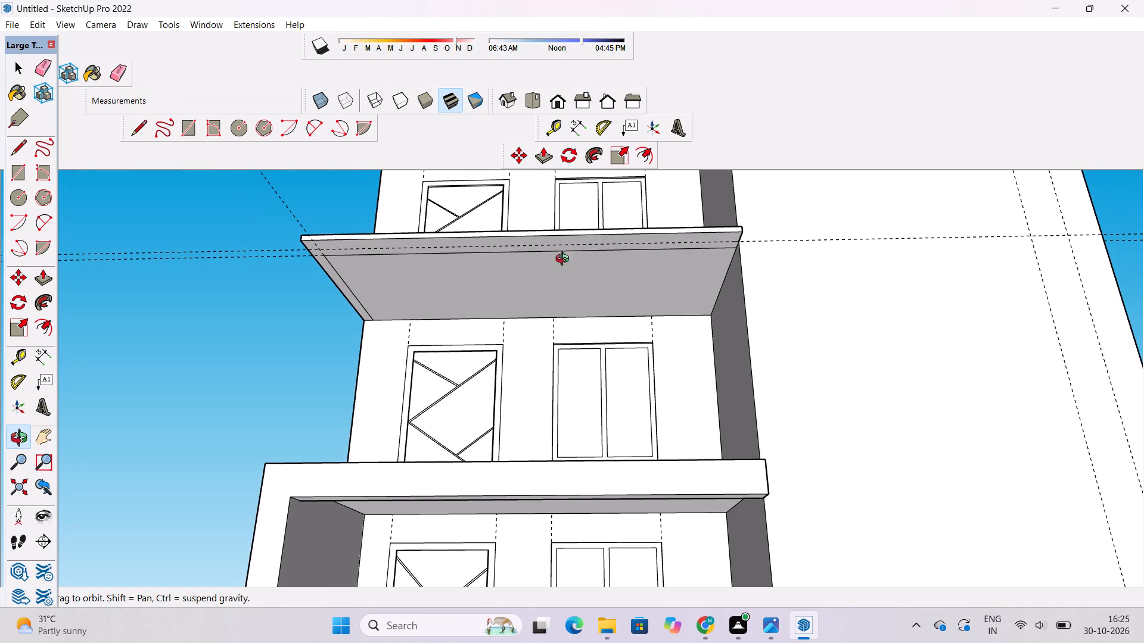
scroll(527, 267, up, 3)
shift+drag(526, 263, 546, 299)
drag(545, 296, 545, 237)
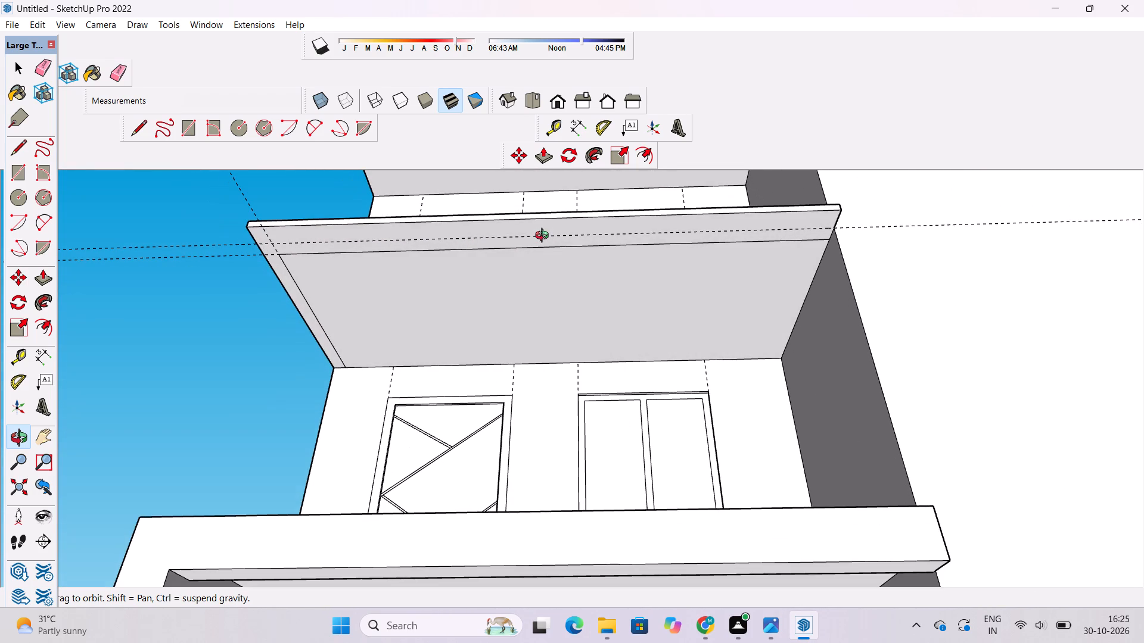
key(e)
click(552, 245)
click(553, 248)
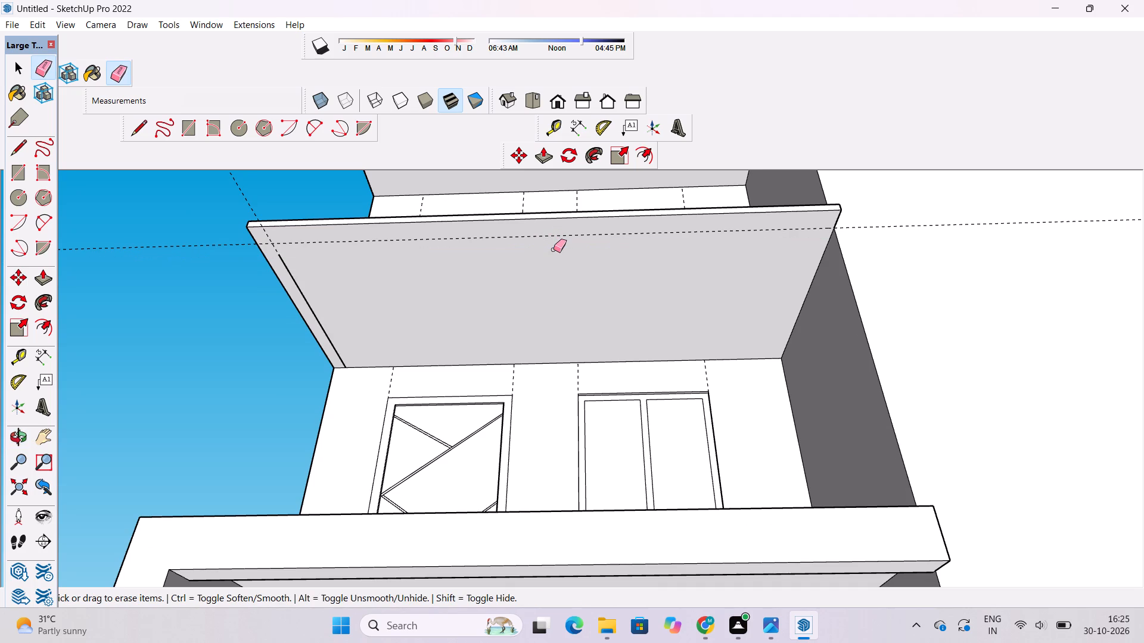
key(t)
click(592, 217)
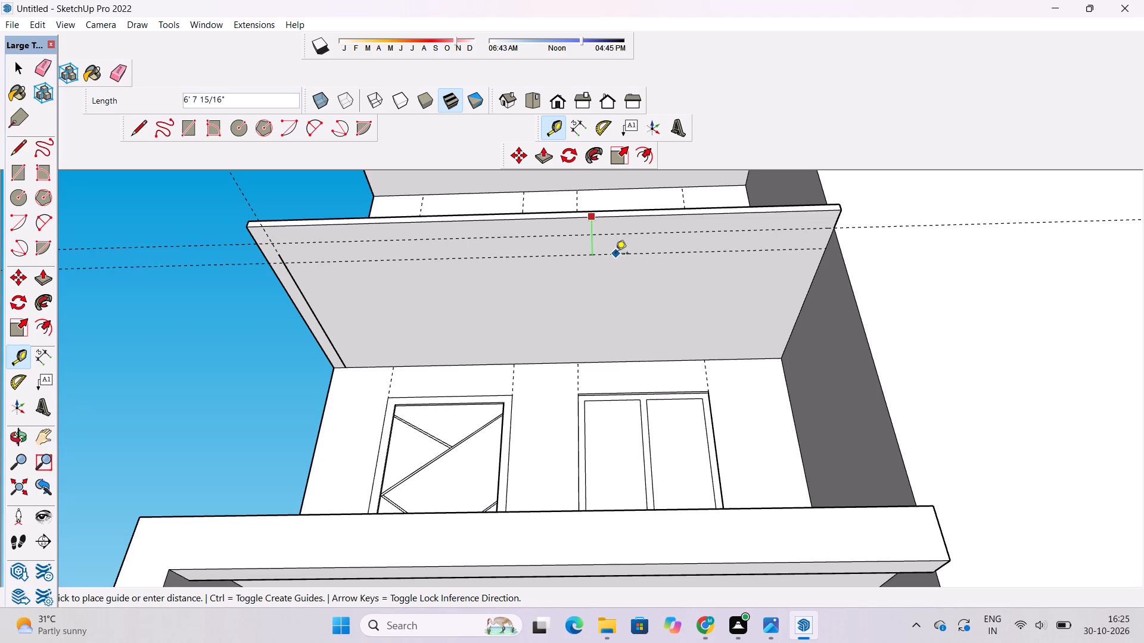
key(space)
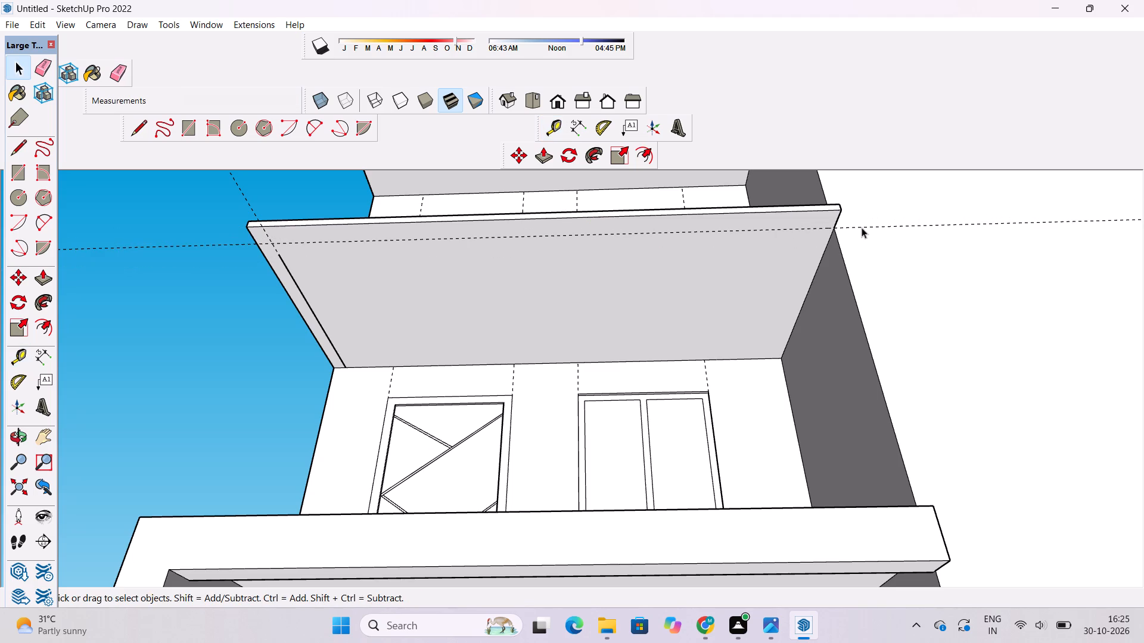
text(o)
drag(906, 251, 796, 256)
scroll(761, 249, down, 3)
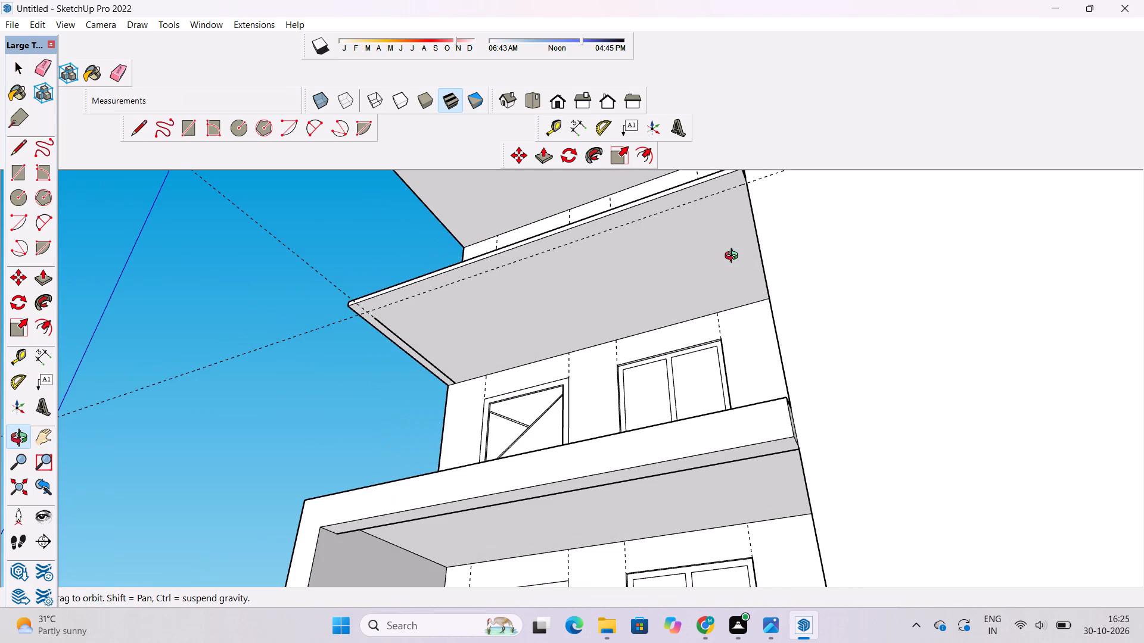
Draw a line along the front guide on the slab's underside, from the opposite side edge to the guide crossing and back to the side-strip line.
shift+drag(734, 264, 719, 364)
scroll(716, 293, up, 10)
drag(692, 315, 904, 251)
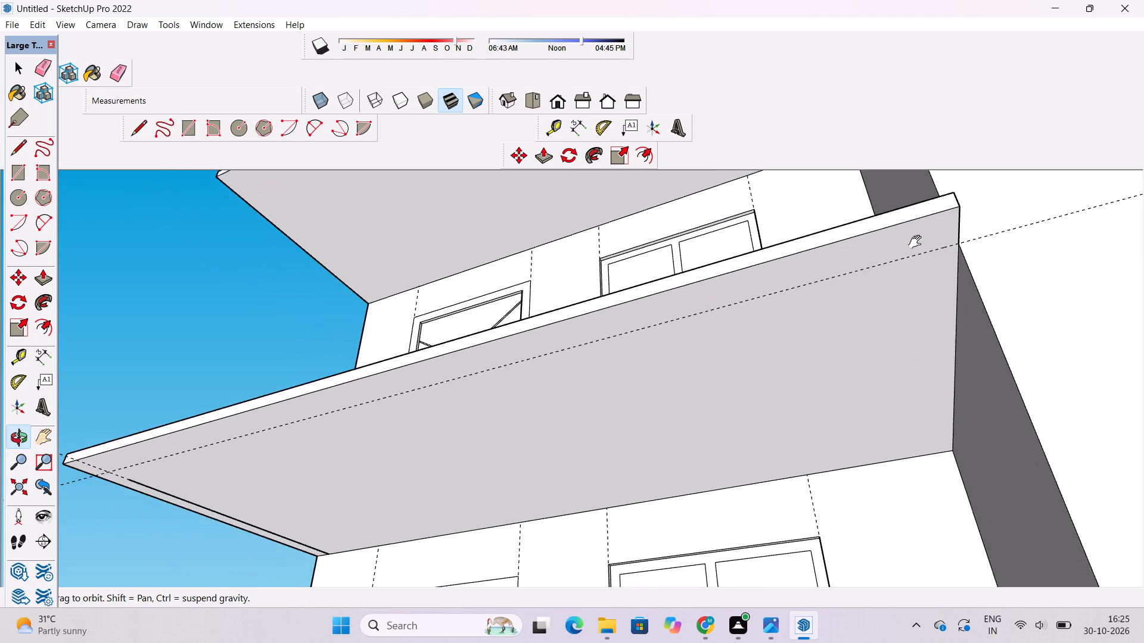
scroll(865, 255, down, 5)
drag(372, 360, 474, 332)
scroll(523, 326, down, 4)
shift+drag(556, 334, 515, 342)
click(512, 342)
key(l)
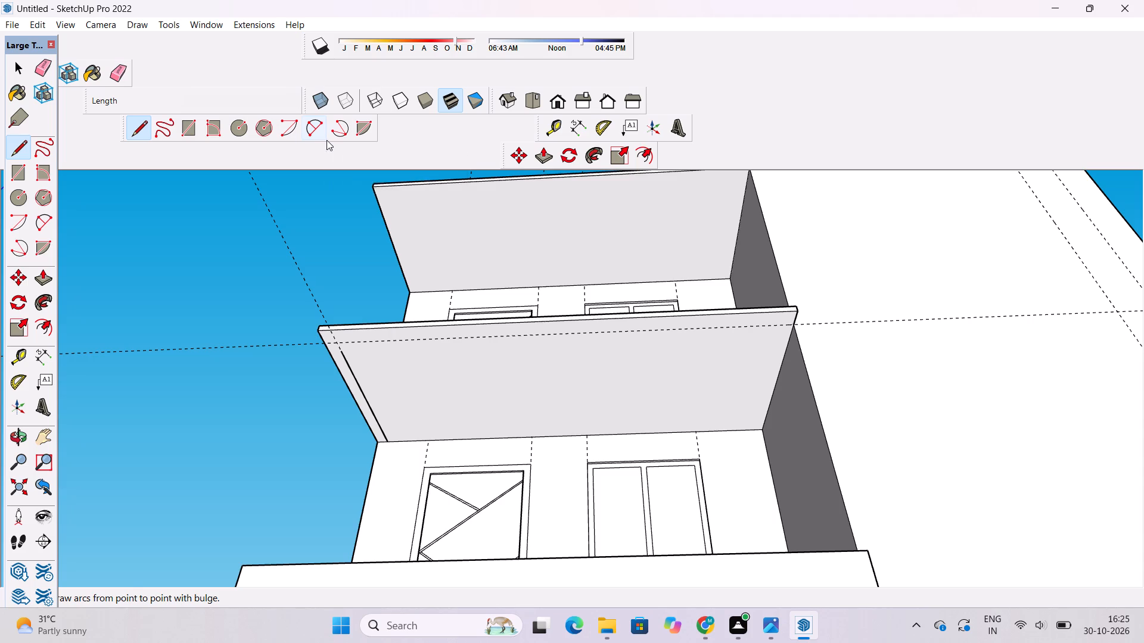
click(794, 326)
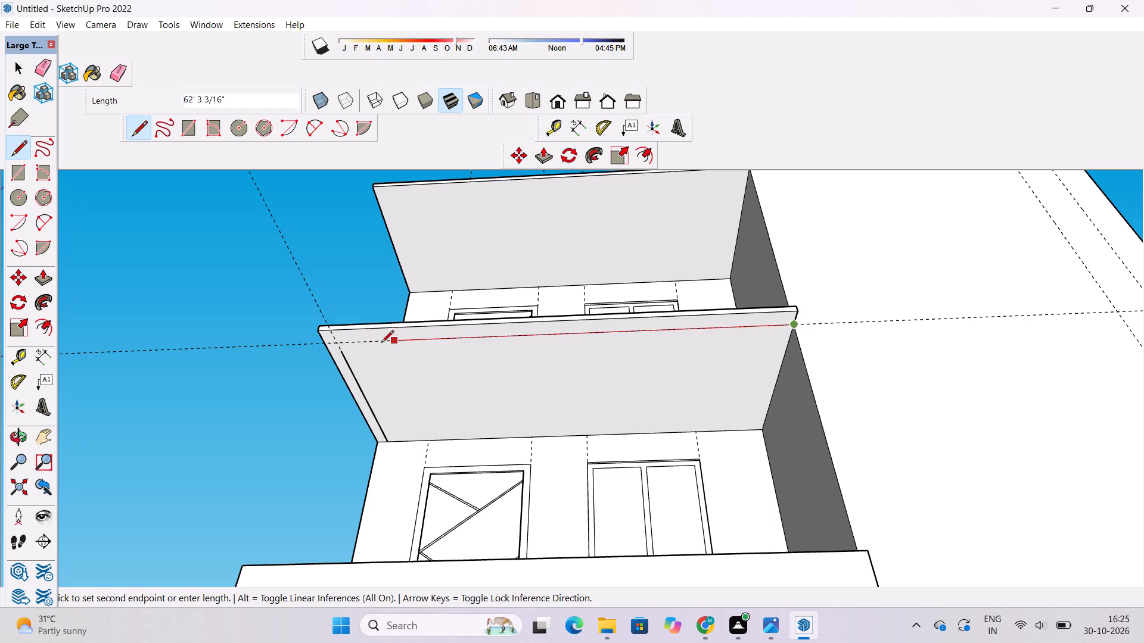
click(337, 345)
click(341, 352)
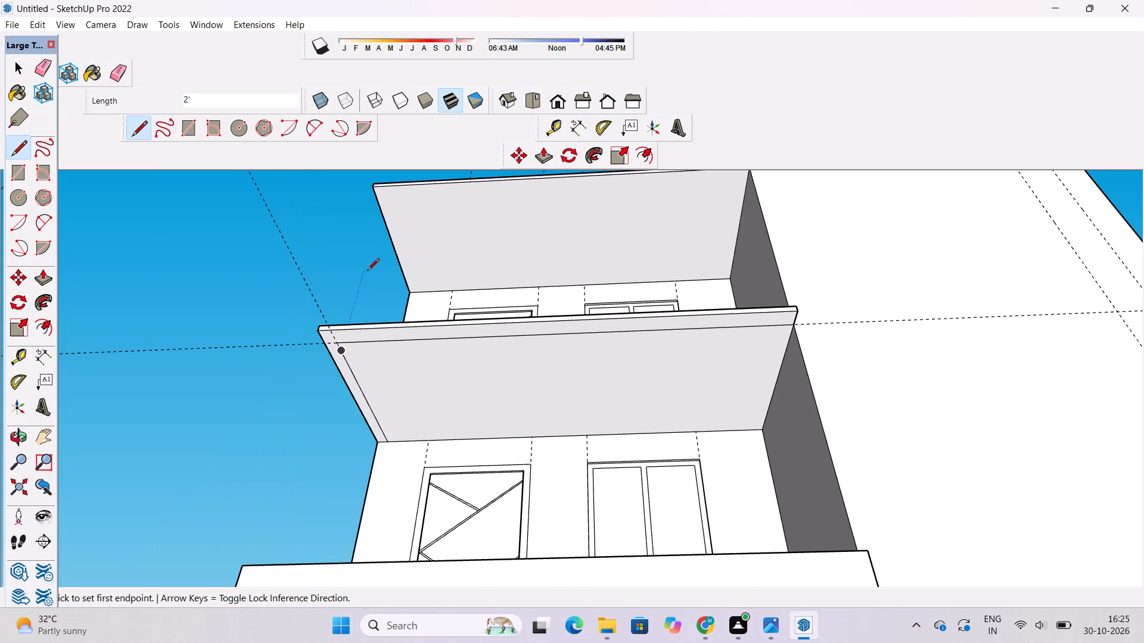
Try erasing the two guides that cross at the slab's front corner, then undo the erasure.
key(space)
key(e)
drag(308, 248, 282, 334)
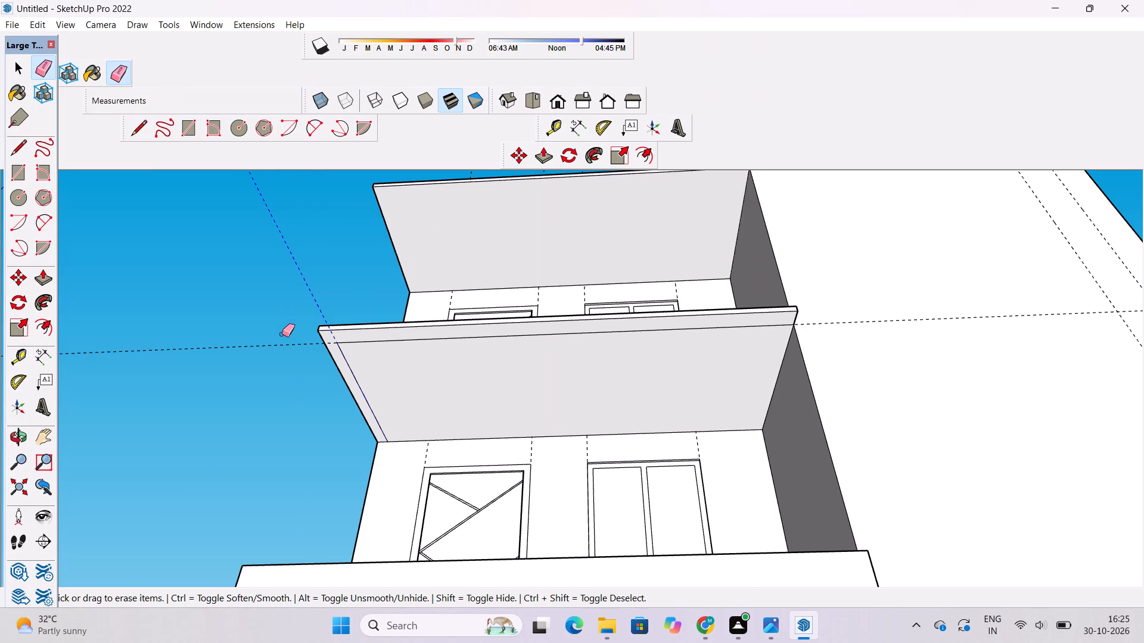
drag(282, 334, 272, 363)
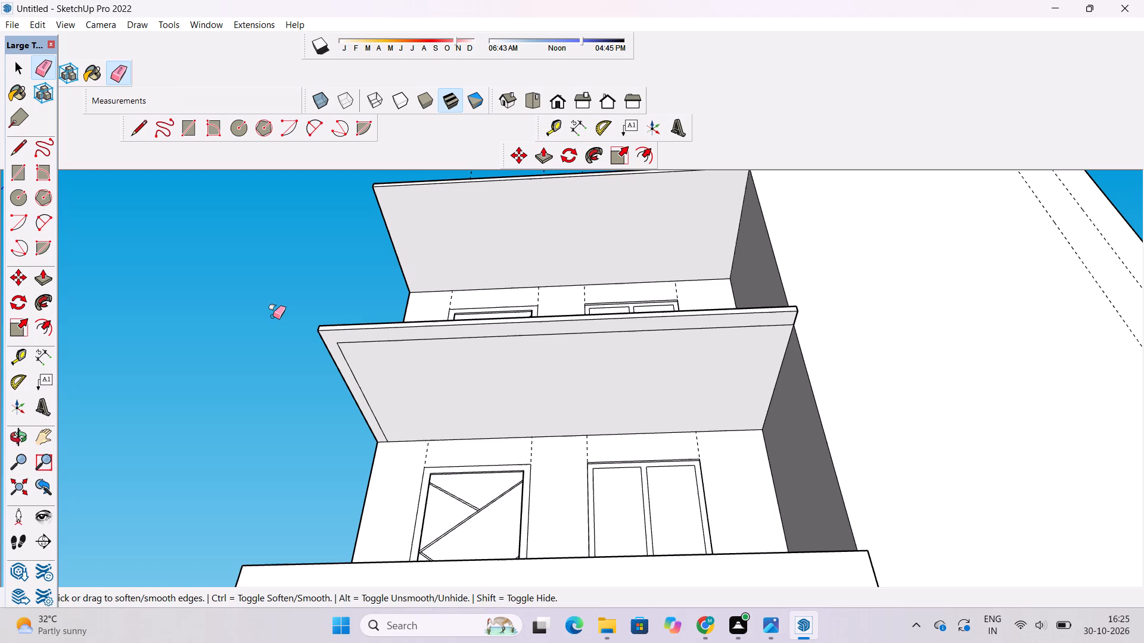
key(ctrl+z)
Examine the slab with its marked strips from below, the side and above against the framed balcony beneath.
key(space)
key(o)
scroll(330, 258, down, 5)
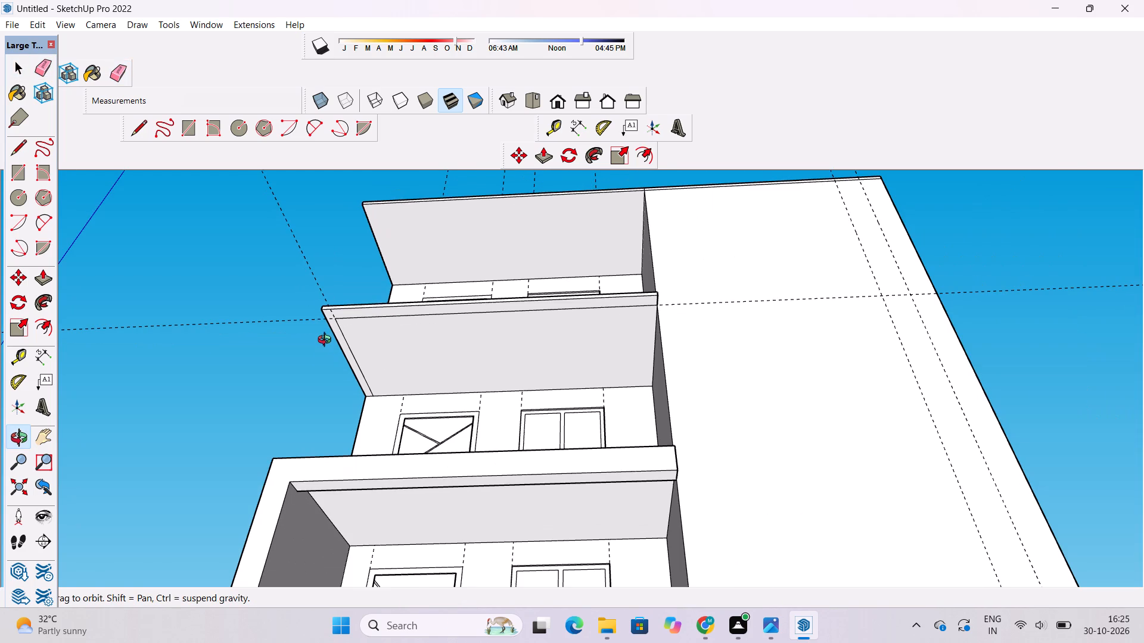
shift+drag(329, 358, 316, 318)
scroll(313, 301, down, 6)
drag(315, 303, 343, 452)
scroll(366, 349, up, 3)
shift+drag(392, 338, 411, 376)
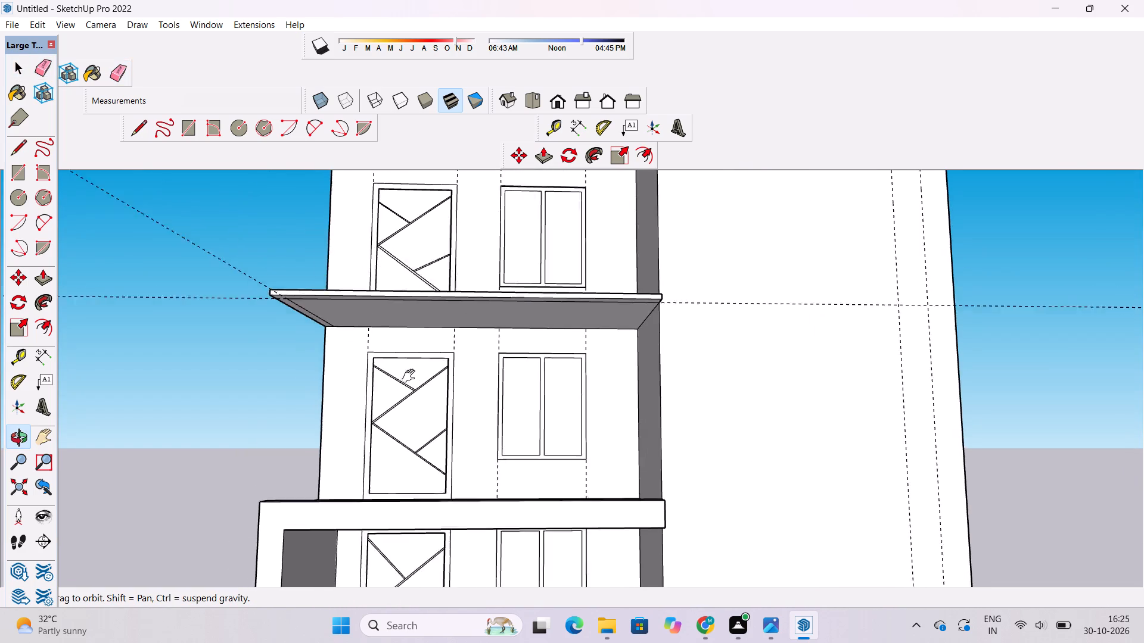
shift+drag(411, 376, 418, 386)
drag(580, 370, 371, 286)
scroll(430, 299, up, 1)
drag(478, 320, 431, 257)
scroll(431, 257, down, 6)
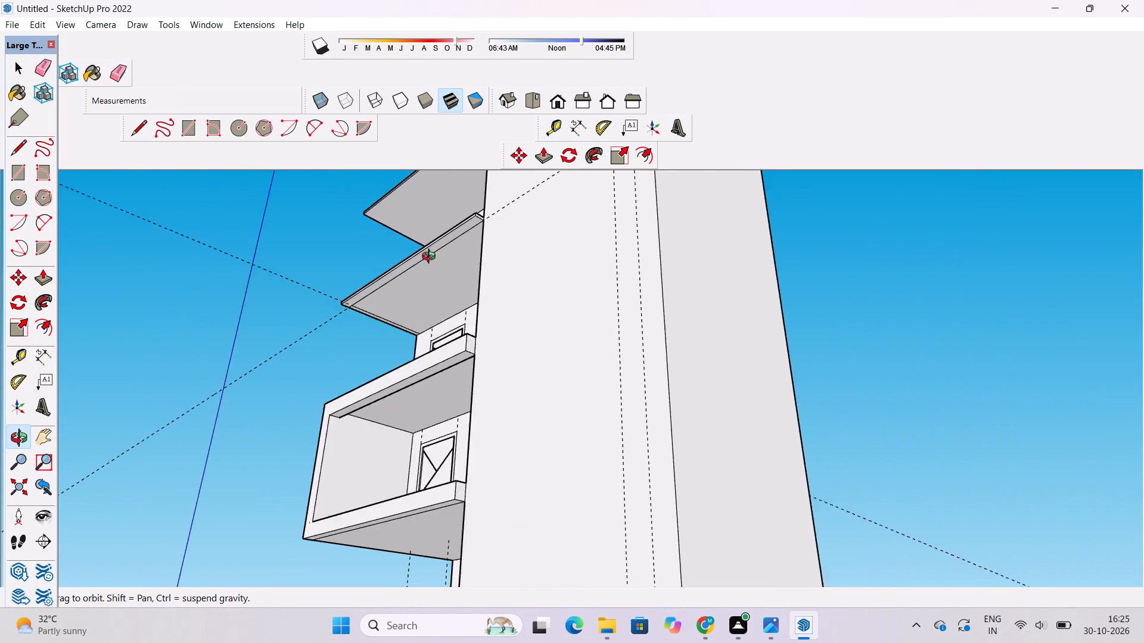
drag(443, 273, 556, 460)
shift+drag(564, 394, 528, 367)
drag(525, 364, 541, 386)
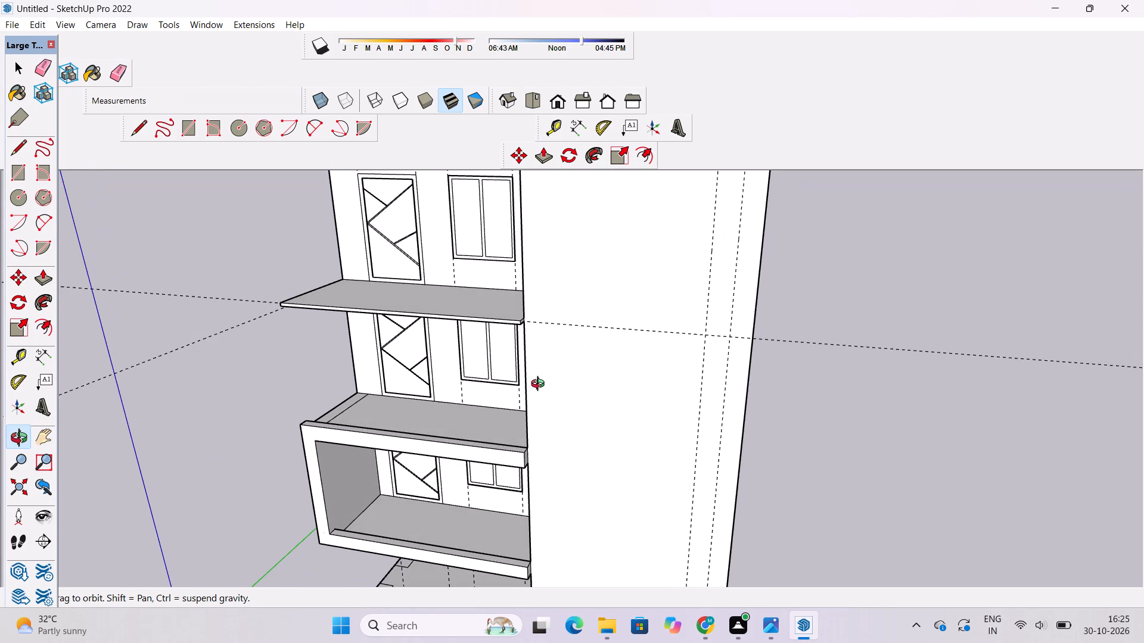
drag(530, 364, 540, 368)
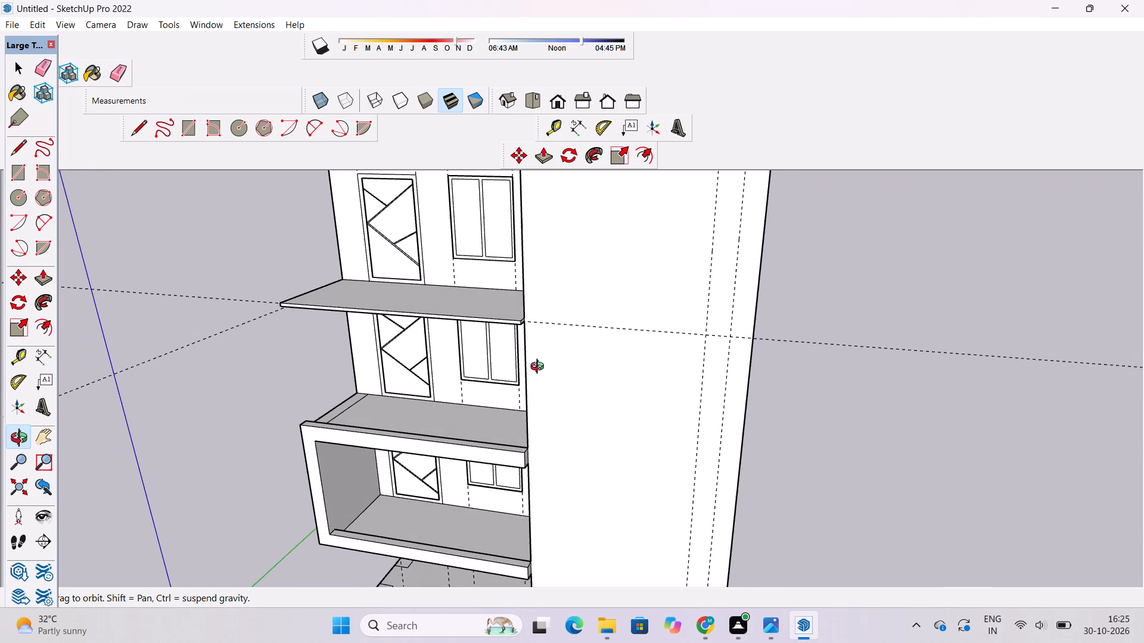
drag(540, 368, 584, 385)
shift+drag(478, 379, 551, 368)
drag(551, 368, 551, 423)
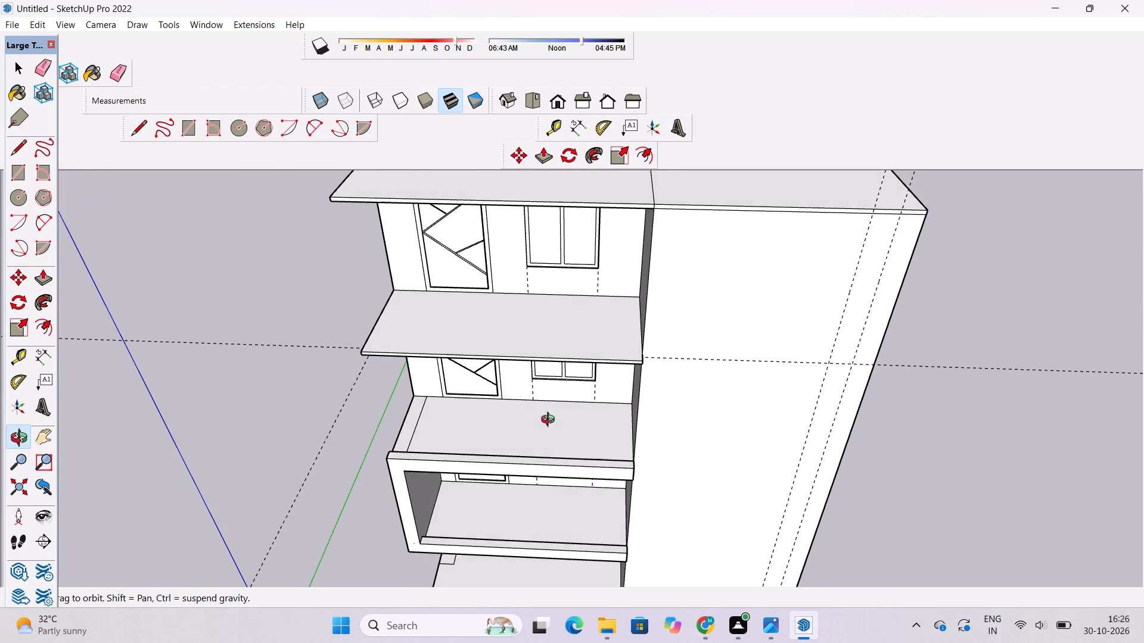
scroll(526, 380, up, 2)
shift+drag(524, 380, 524, 394)
drag(346, 408, 366, 381)
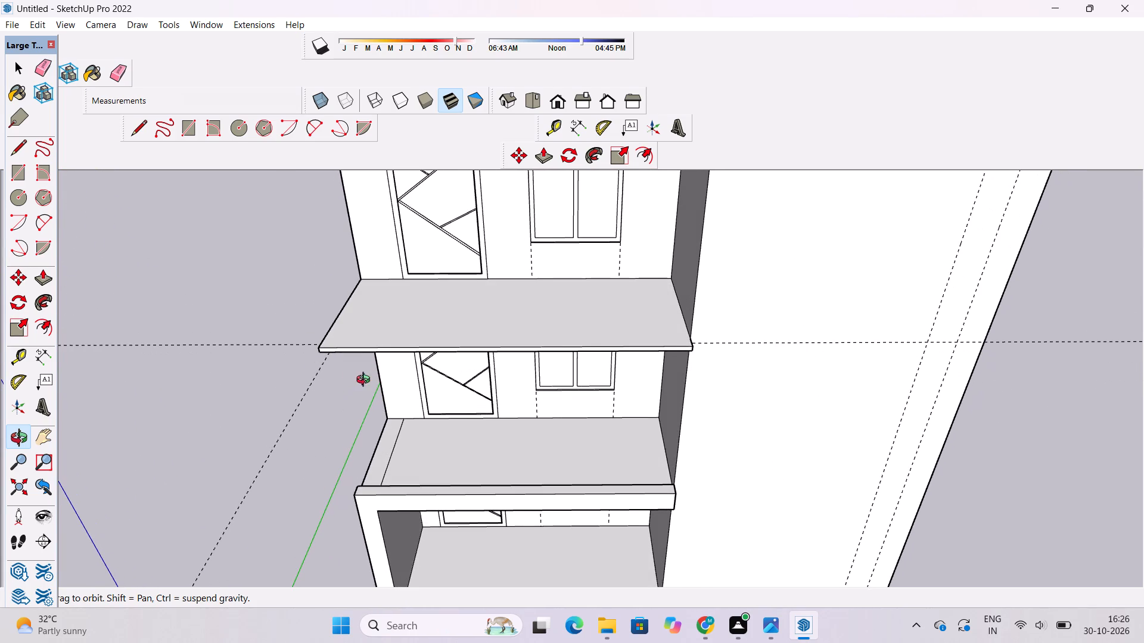
shift+drag(366, 381, 368, 404)
drag(368, 405, 407, 327)
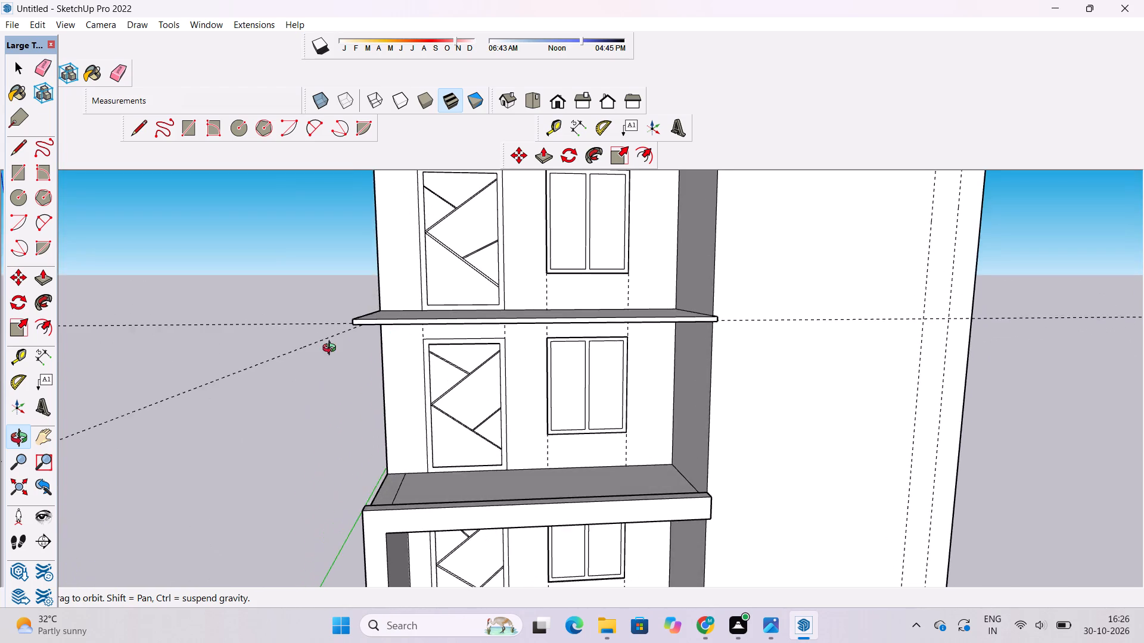
Erase the guide running along the side-strip line on the slab's underside.
drag(332, 349, 449, 240)
scroll(454, 236, up, 3)
shift+click(452, 244)
drag(449, 255, 442, 287)
key(e)
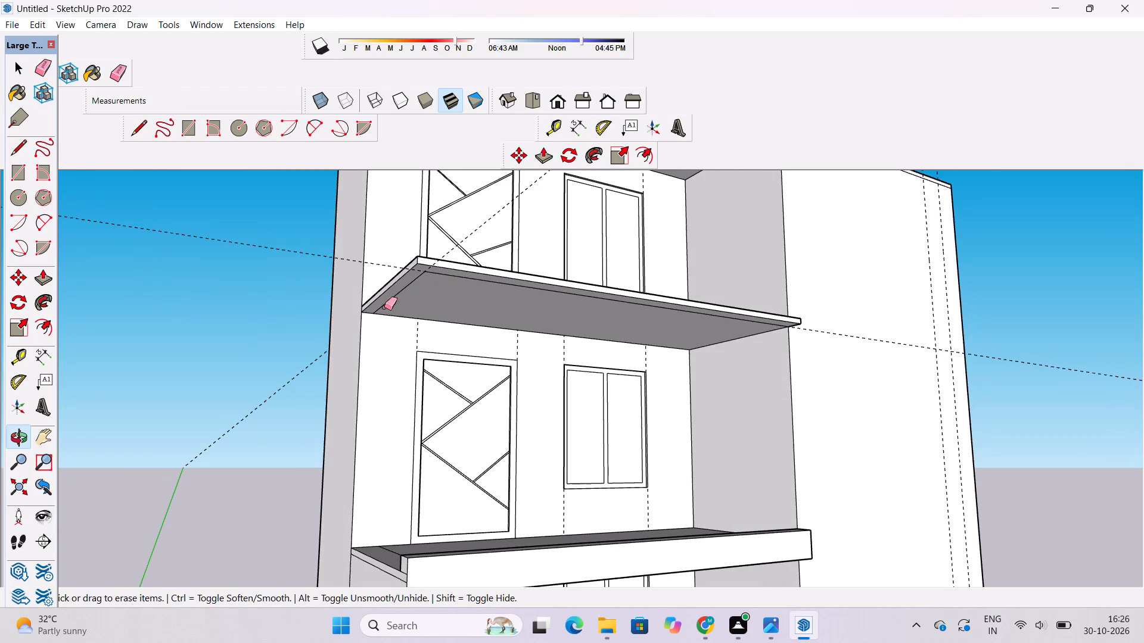
click(482, 226)
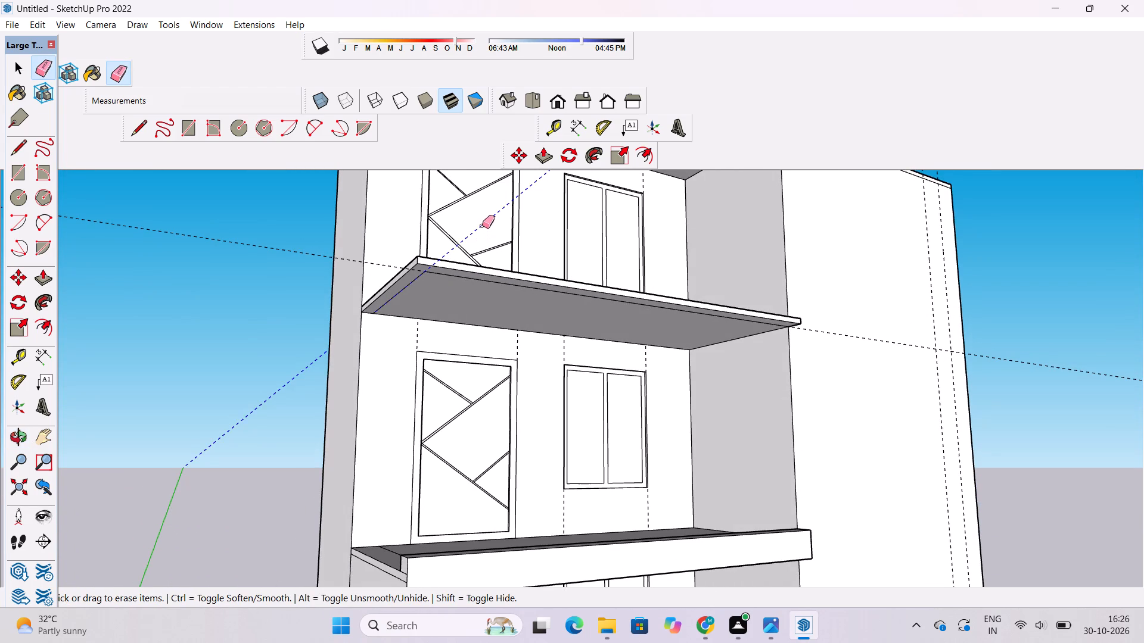
Push/Pull the L-shaped strip on the slab's underside downward 2'.
key(p)
scroll(487, 267, up, 3)
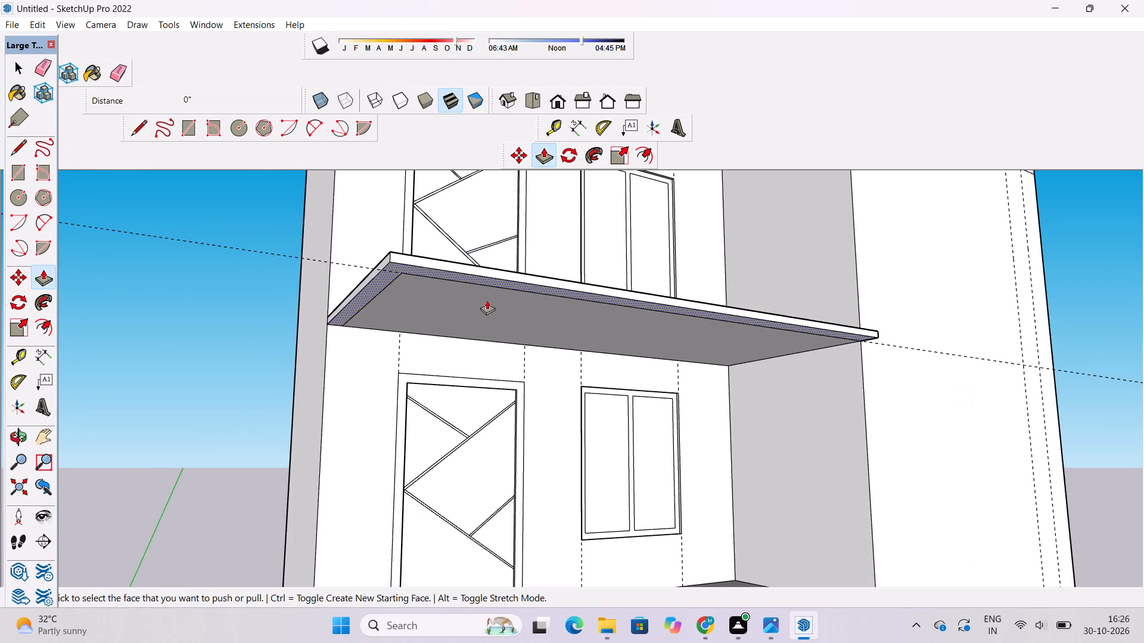
click(484, 280)
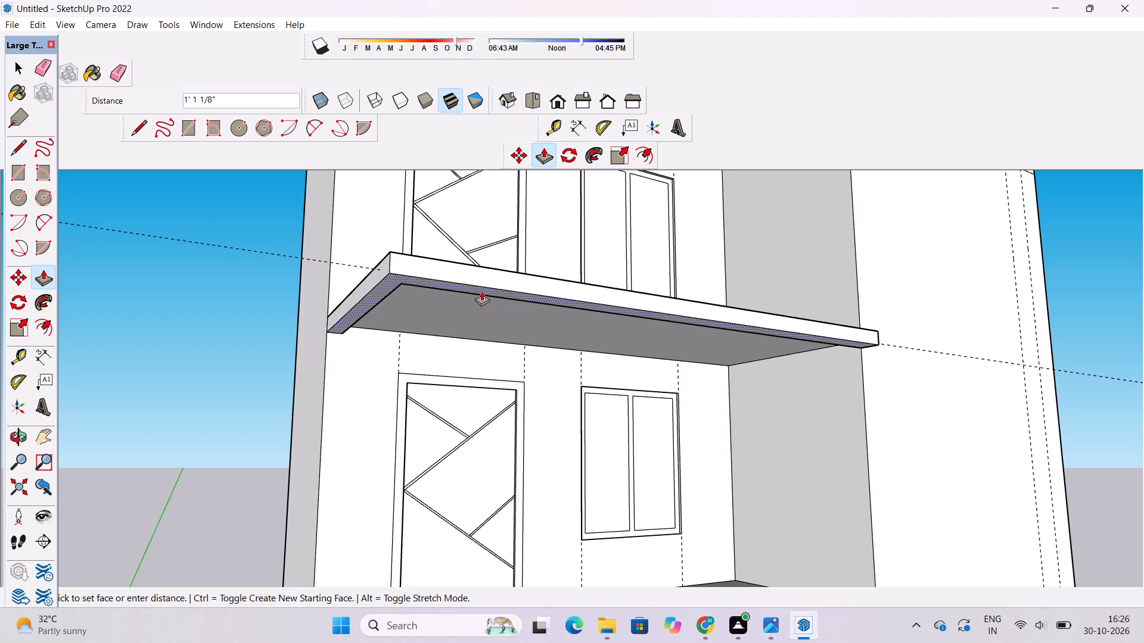
text(2')
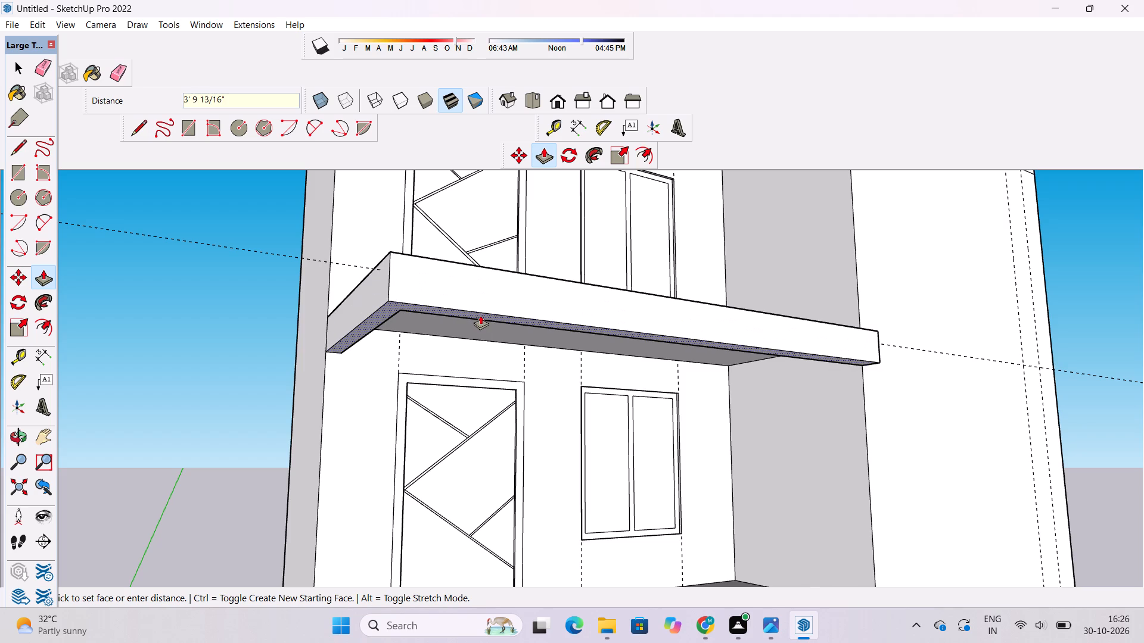
text(2')
key(Return)
Erase the leftover vertical edge on the inner face of the lowered strip, near its inside corner.
key(o)
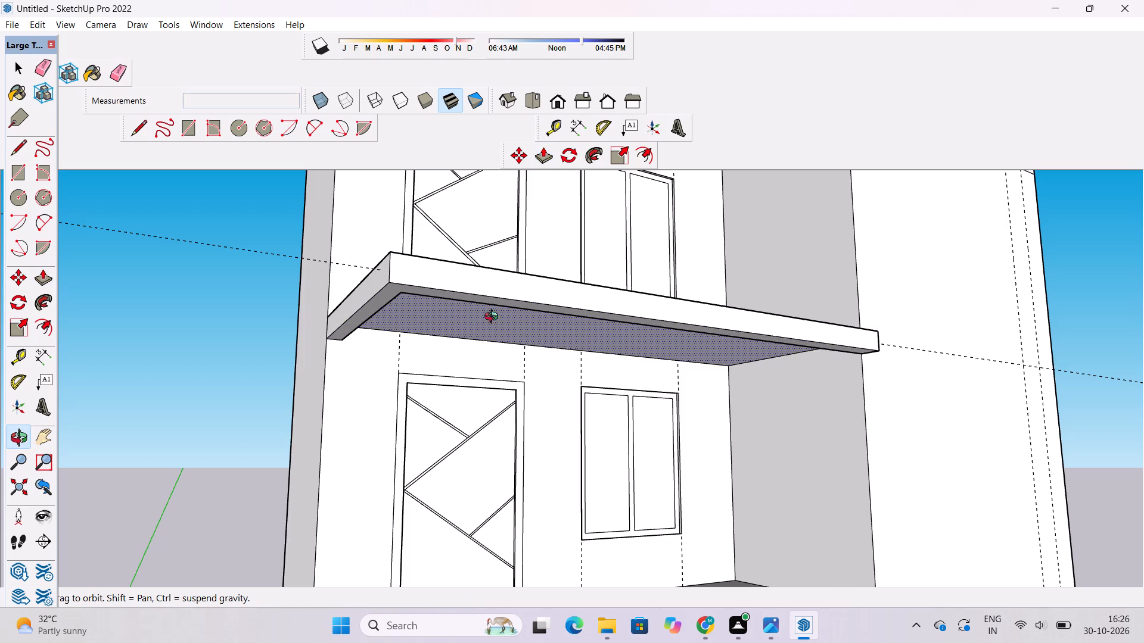
drag(512, 312, 384, 332)
drag(389, 344, 343, 333)
scroll(335, 329, down, 4)
drag(338, 339, 327, 391)
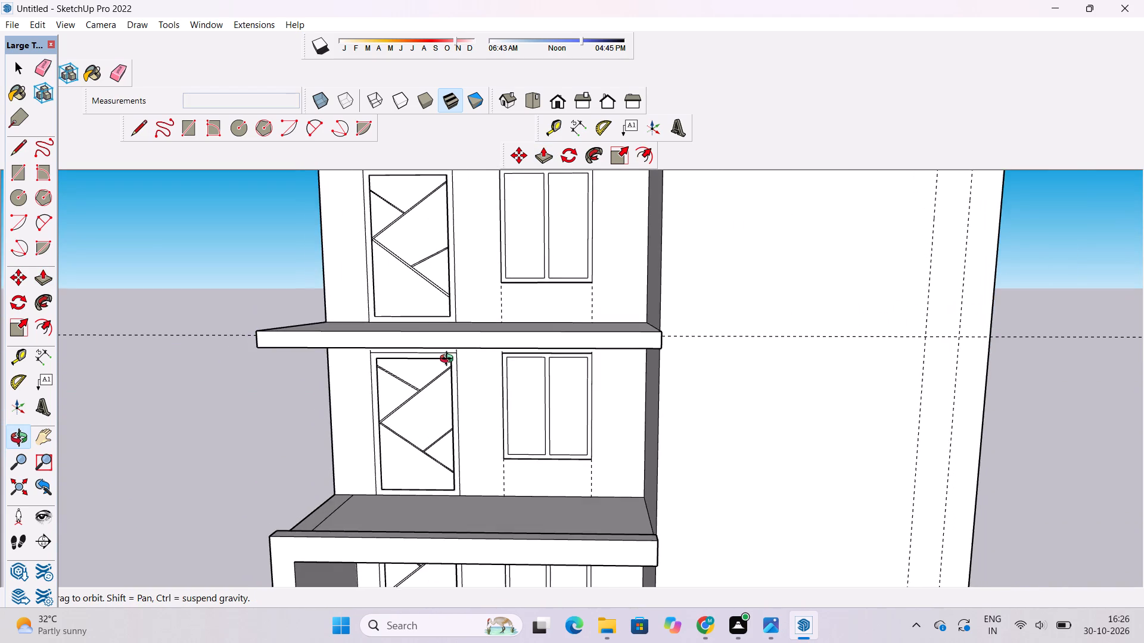
scroll(449, 360, up, 2)
shift+drag(458, 359, 406, 366)
key(space)
click(181, 450)
key(o)
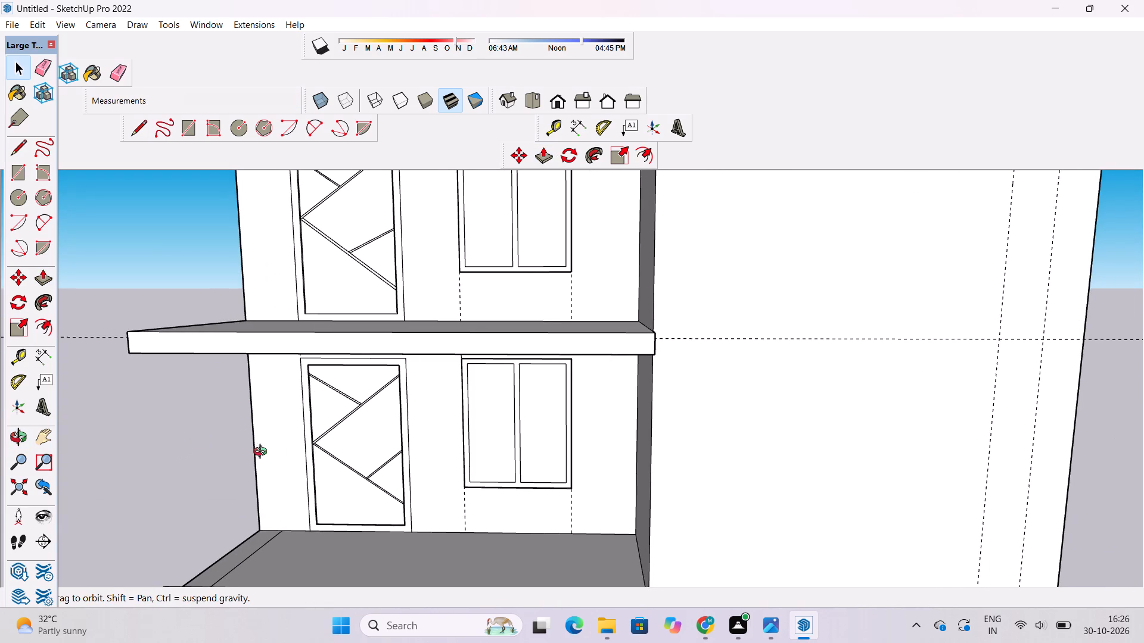
drag(280, 453, 320, 288)
scroll(320, 288, down, 2)
drag(320, 311, 319, 342)
drag(319, 344, 492, 388)
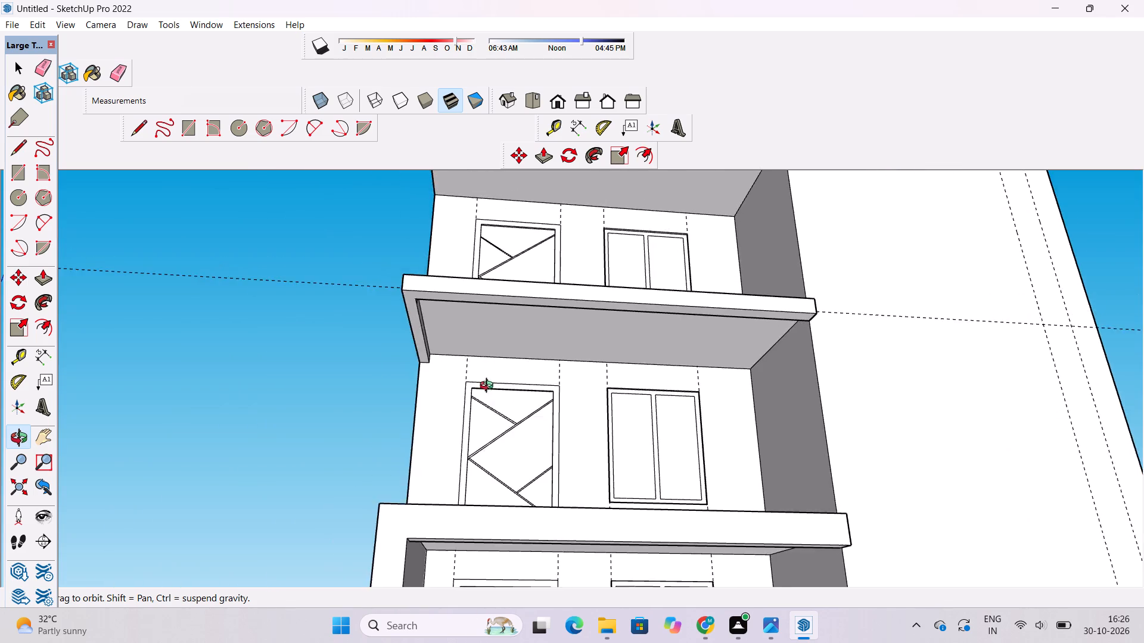
drag(464, 373, 263, 280)
scroll(360, 349, up, 4)
shift+drag(365, 354, 437, 364)
drag(558, 364, 375, 388)
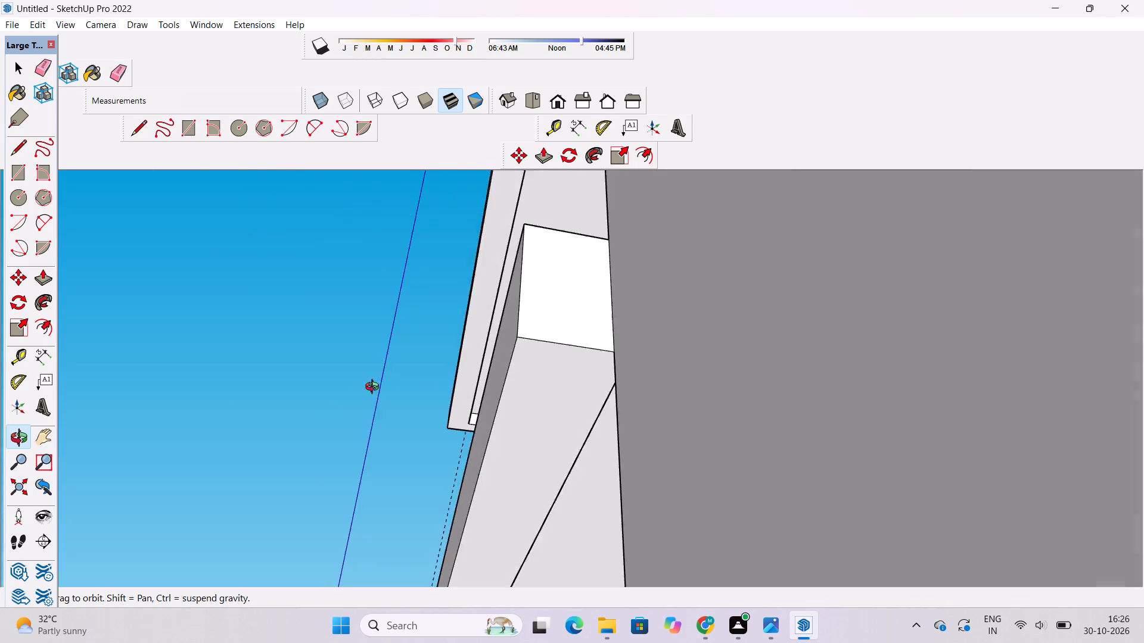
drag(375, 388, 380, 408)
scroll(483, 415, up, 20)
scroll(483, 415, up, 6)
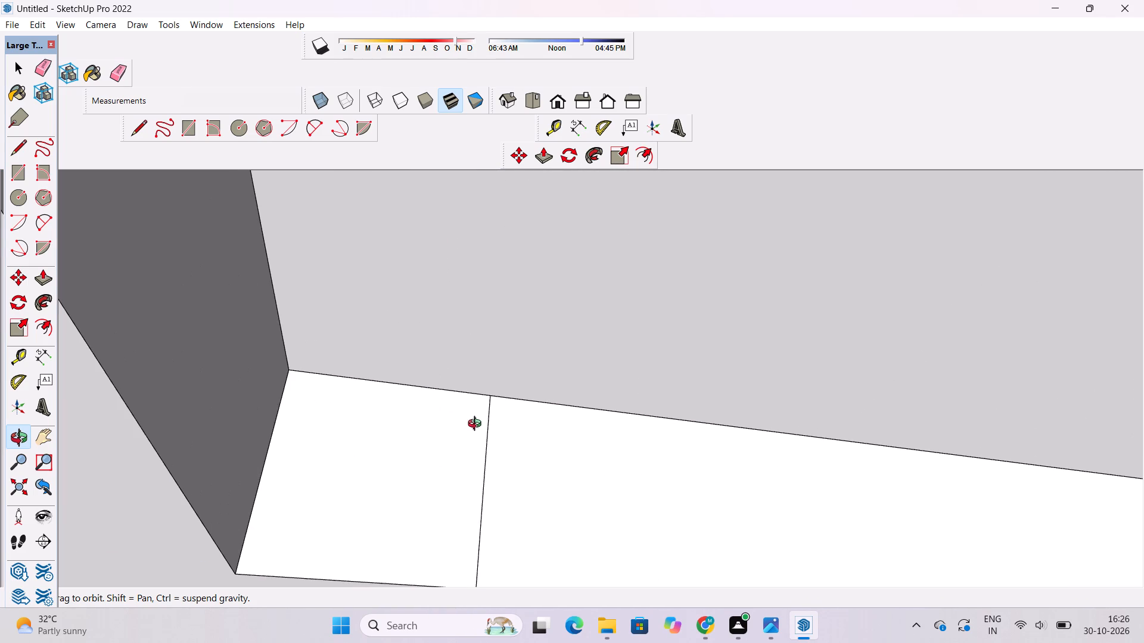
key(e)
drag(500, 454, 473, 465)
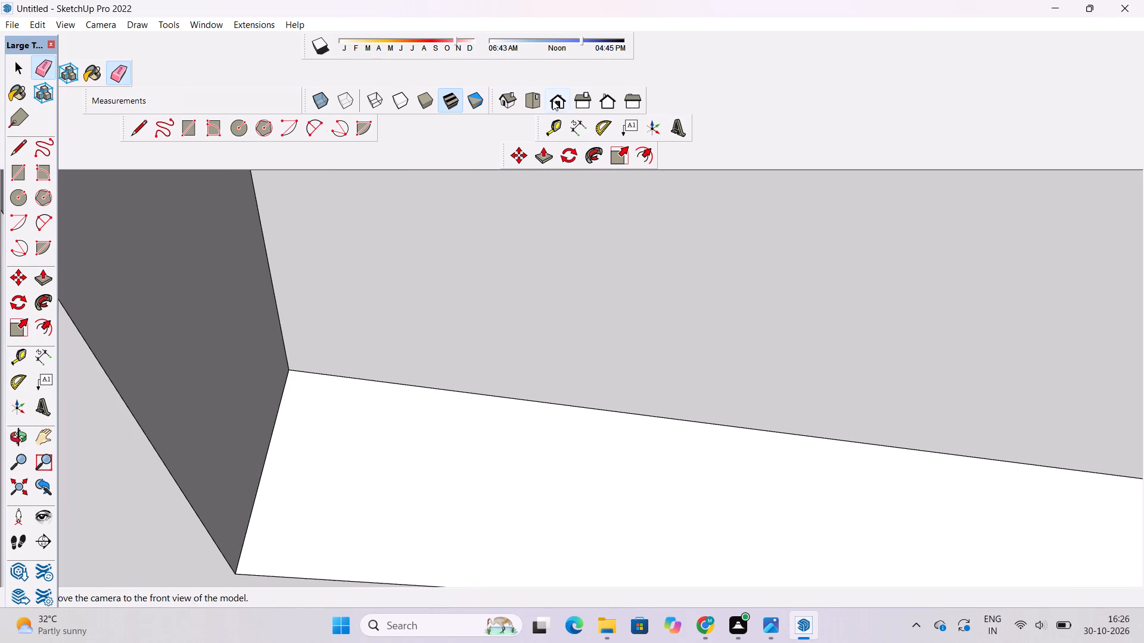
Examine the slab with its lowered edge from the front, below and above against the framed balcony beneath.
click(552, 101)
scroll(336, 285, down, 1)
click(13, 441)
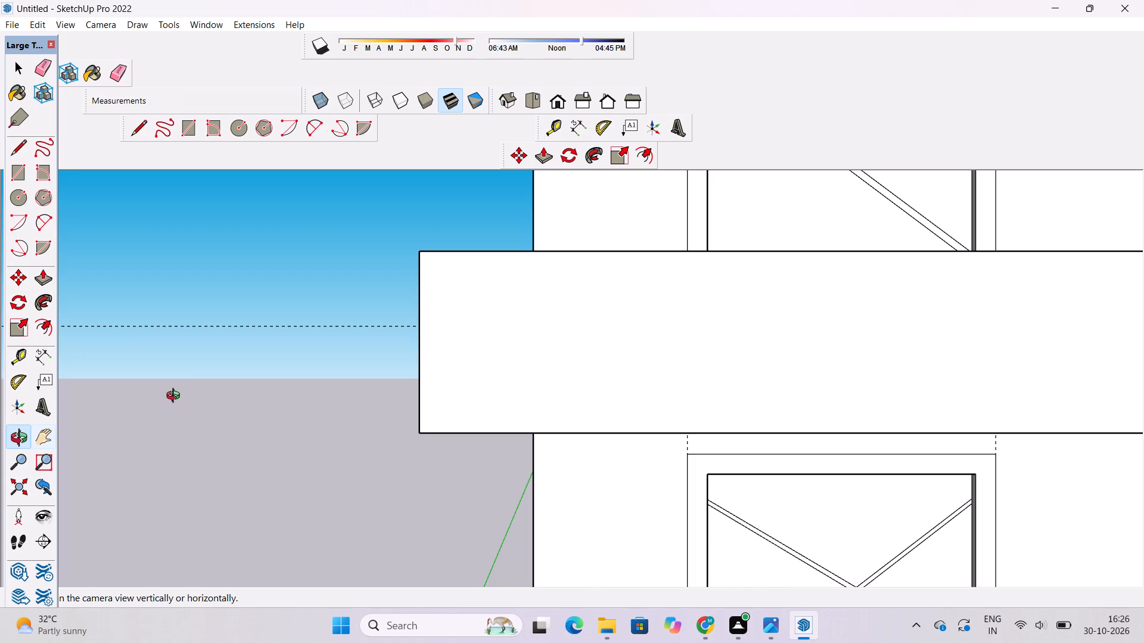
scroll(186, 380, down, 7)
shift+drag(546, 358, 397, 311)
scroll(381, 301, down, 6)
drag(542, 341, 565, 157)
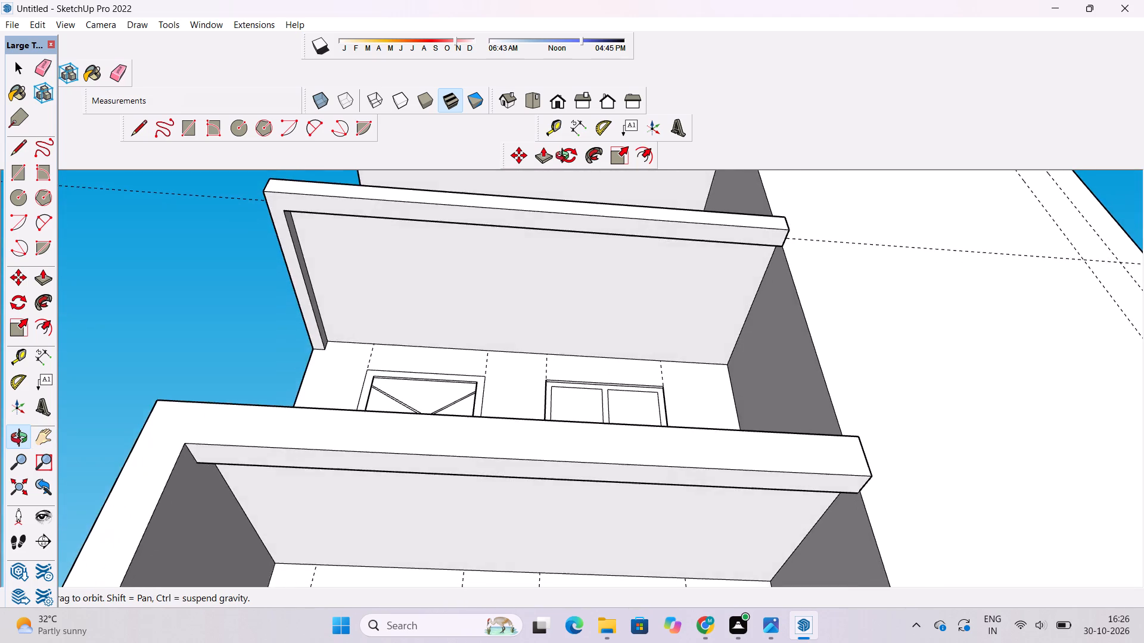
drag(565, 157, 537, 380)
shift+scroll(539, 333, down, 4)
shift+drag(564, 371, 508, 358)
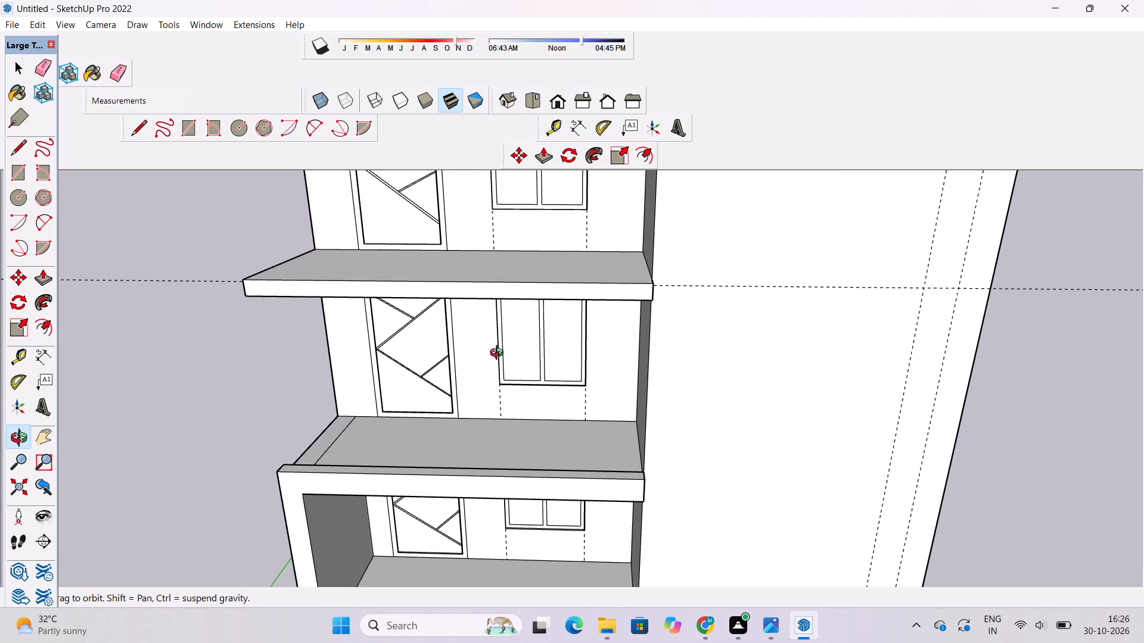
shift+drag(493, 355, 520, 361)
drag(520, 362, 531, 402)
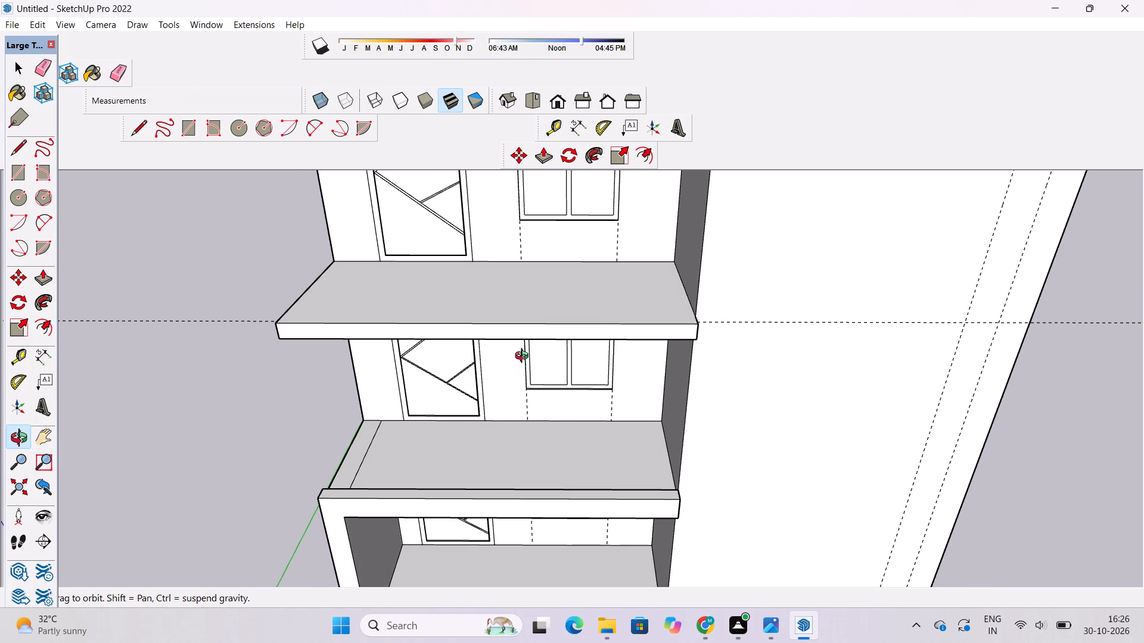
shift+drag(524, 356, 526, 366)
drag(527, 369, 541, 375)
shift+drag(541, 375, 582, 397)
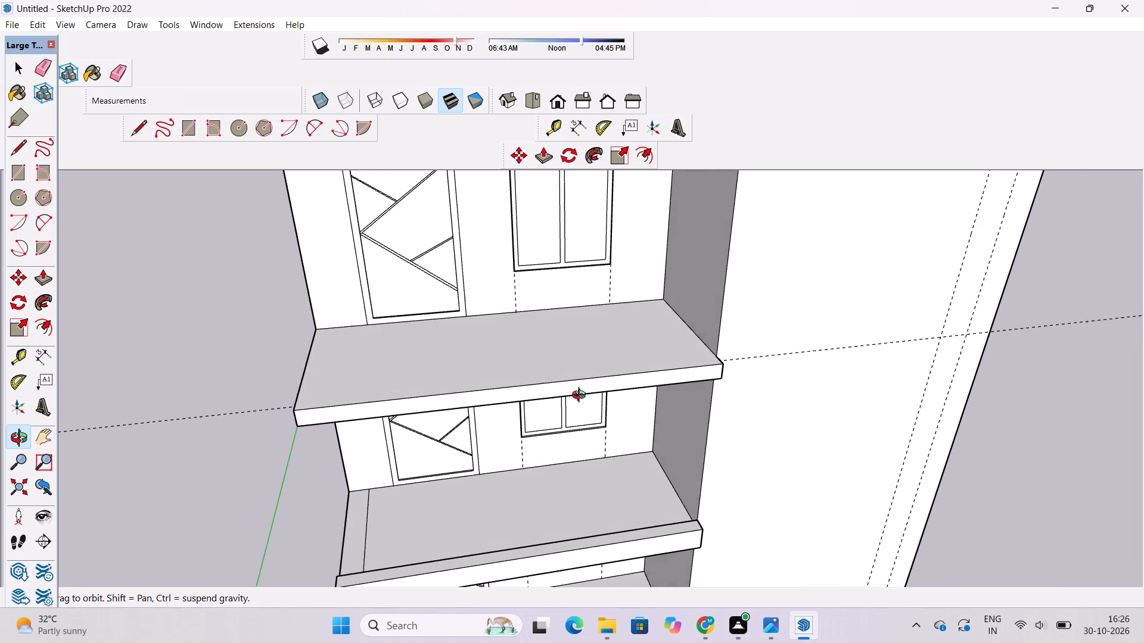
shift+drag(582, 397, 587, 379)
Draw a line across the extended slab's top from the side wall's front corner to the opposite edge, marking off a front strip.
key(l)
scroll(641, 345, up, 3)
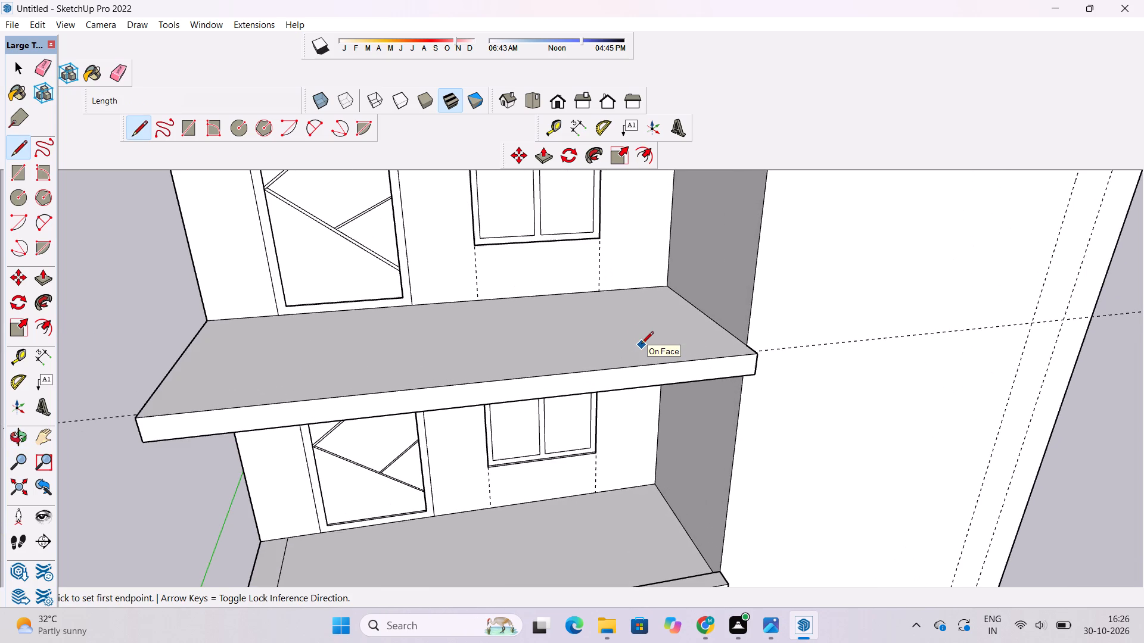
scroll(641, 345, up, 2)
scroll(684, 339, down, 6)
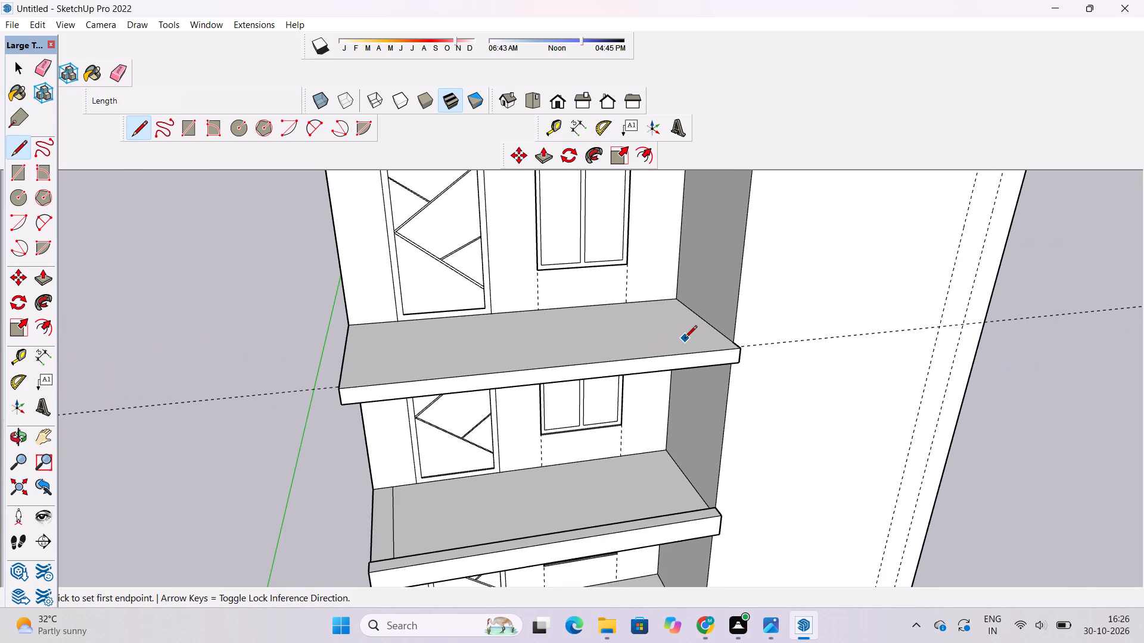
scroll(525, 341, down, 5)
scroll(450, 344, down, 6)
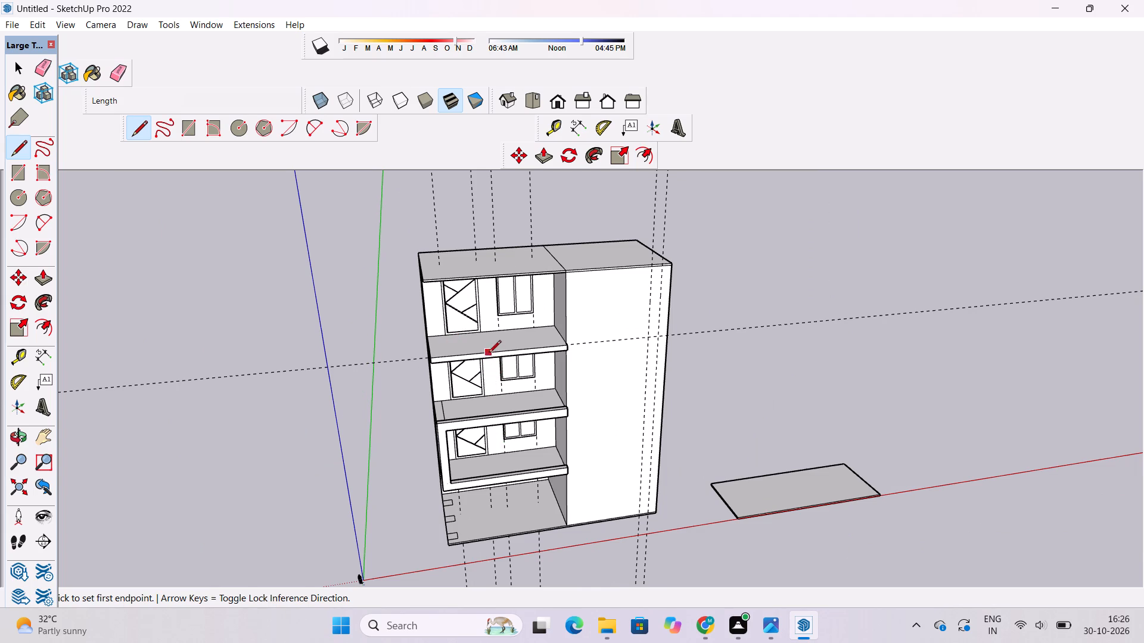
scroll(486, 349, up, 5)
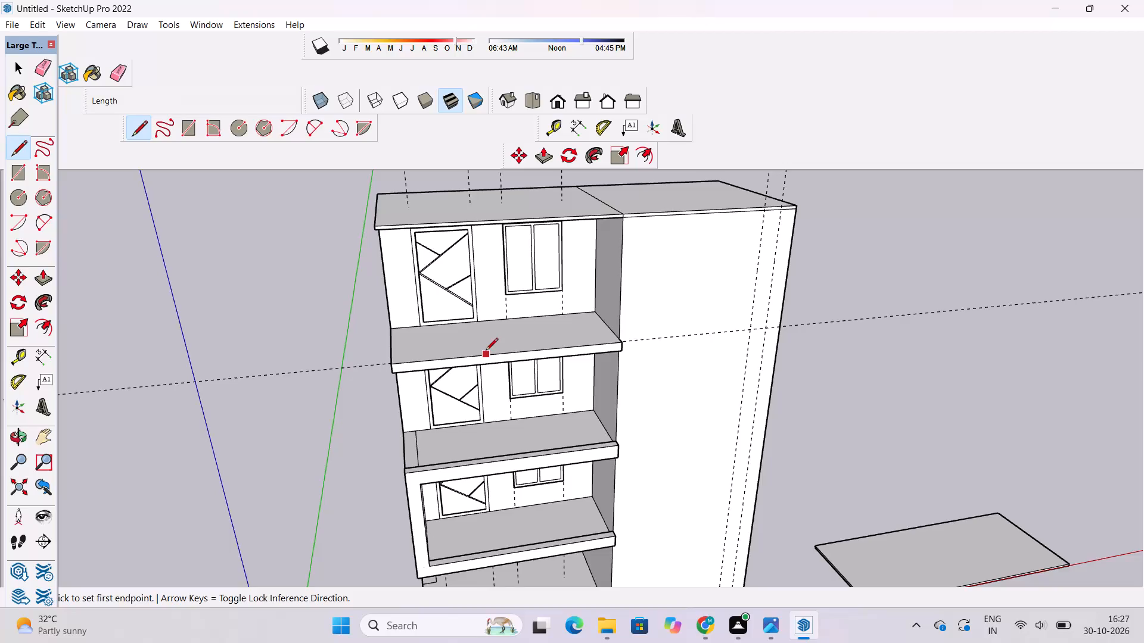
scroll(621, 313, up, 4)
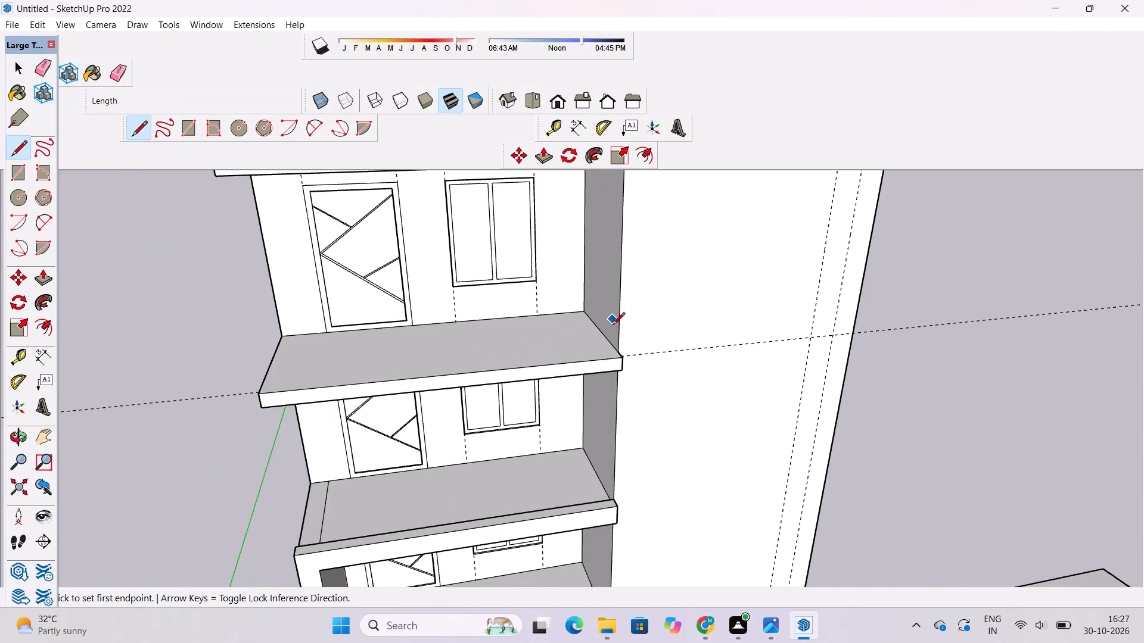
scroll(613, 327, up, 6)
scroll(619, 379, up, 9)
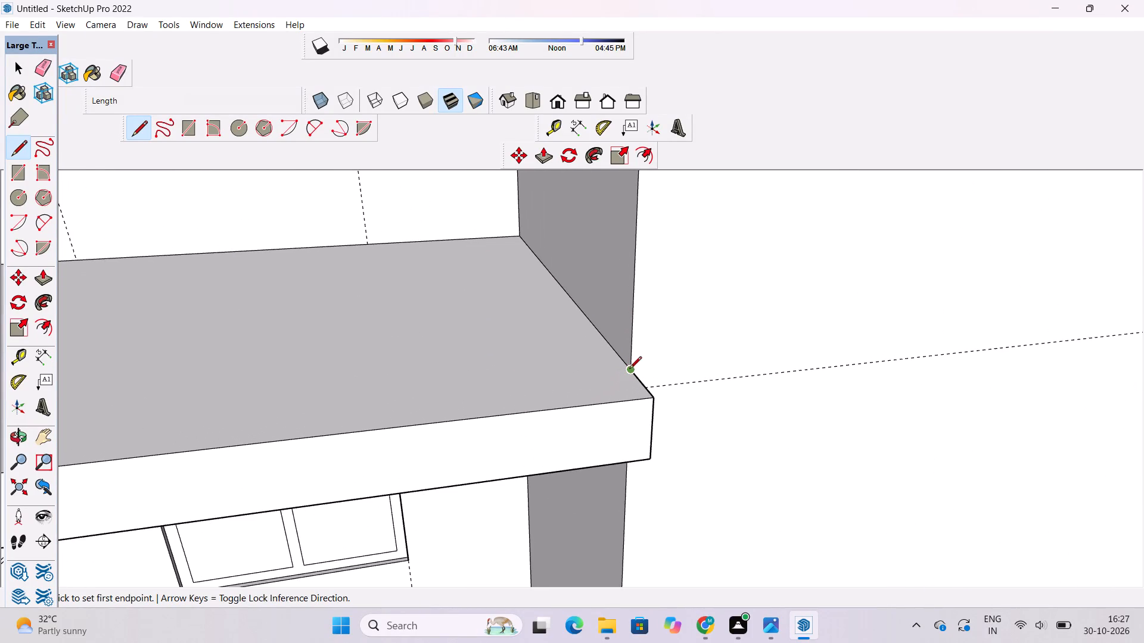
click(631, 369)
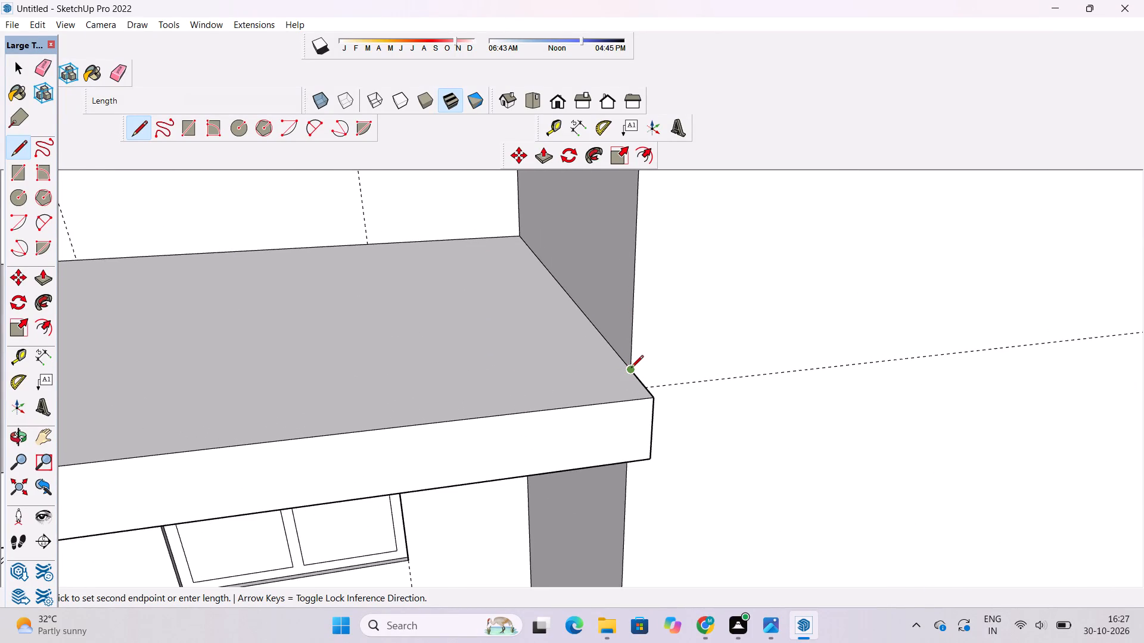
scroll(631, 369, down, 13)
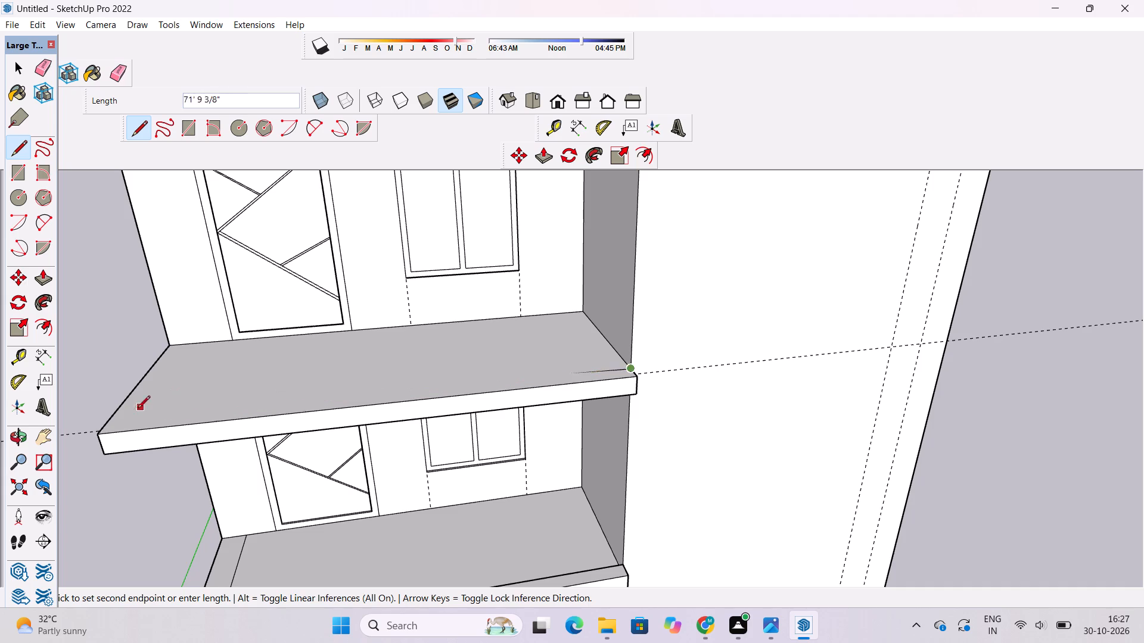
click(108, 422)
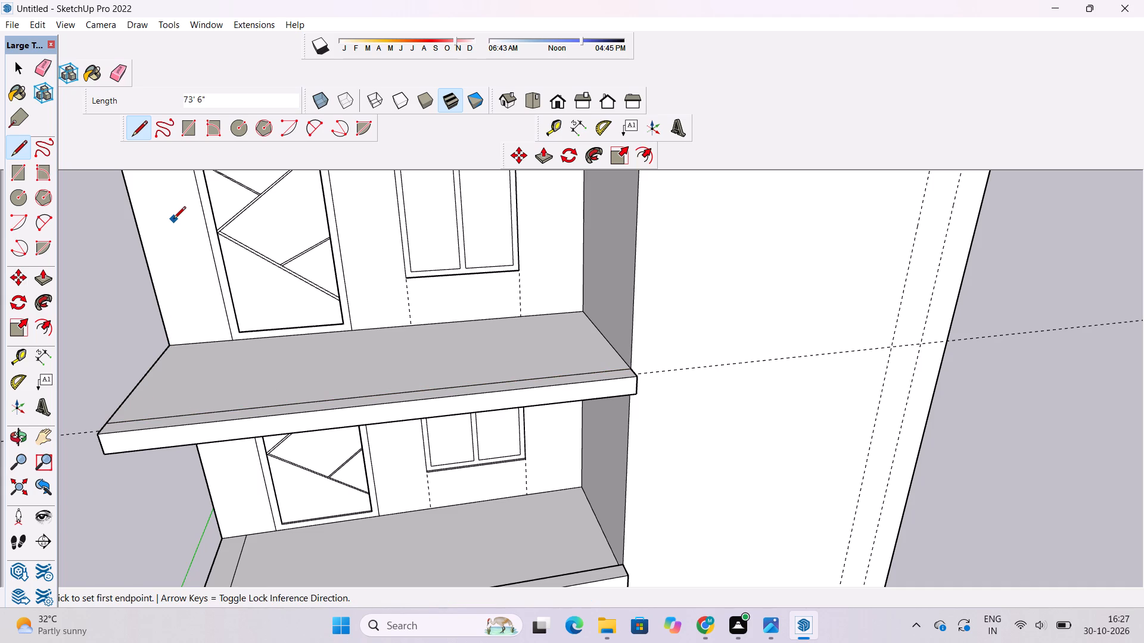
key(space)
Push/Pull the narrow front strip on the slab's top upward 5'.
text(o)
drag(318, 385, 271, 385)
shift+drag(270, 385, 371, 406)
drag(397, 426, 347, 345)
scroll(343, 341, down, 3)
shift+drag(387, 351, 365, 374)
drag(366, 388, 386, 473)
scroll(573, 397, up, 4)
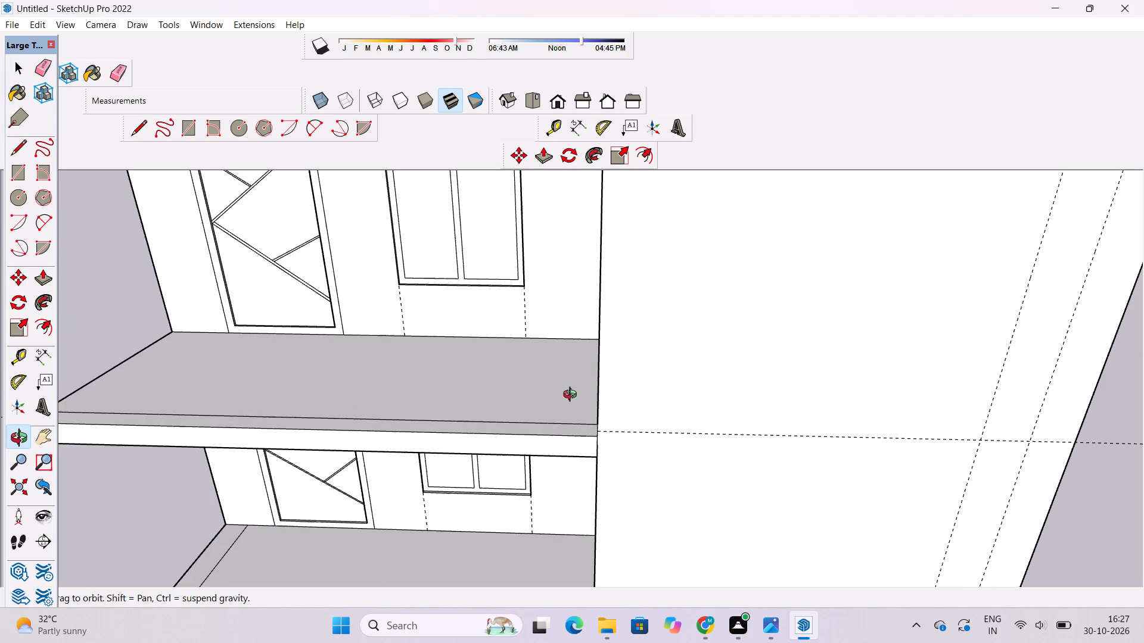
shift+drag(573, 417, 576, 433)
key(p)
click(563, 450)
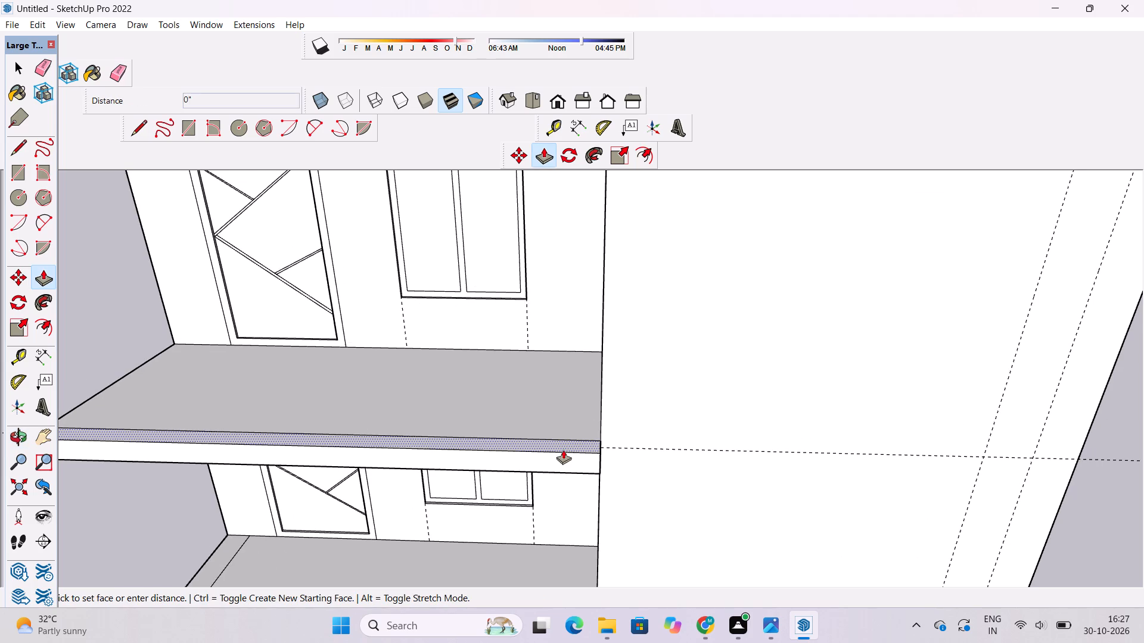
scroll(563, 450, down, 2)
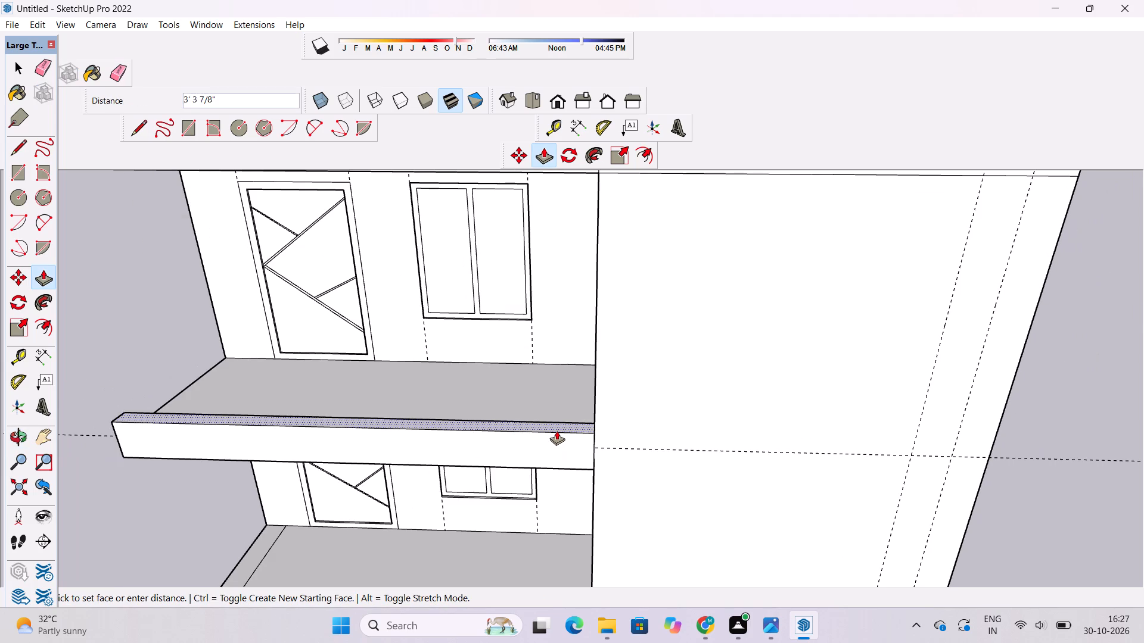
key(o)
drag(554, 450, 553, 386)
scroll(553, 386, down, 4)
shift+drag(553, 386, 562, 427)
drag(553, 441, 553, 423)
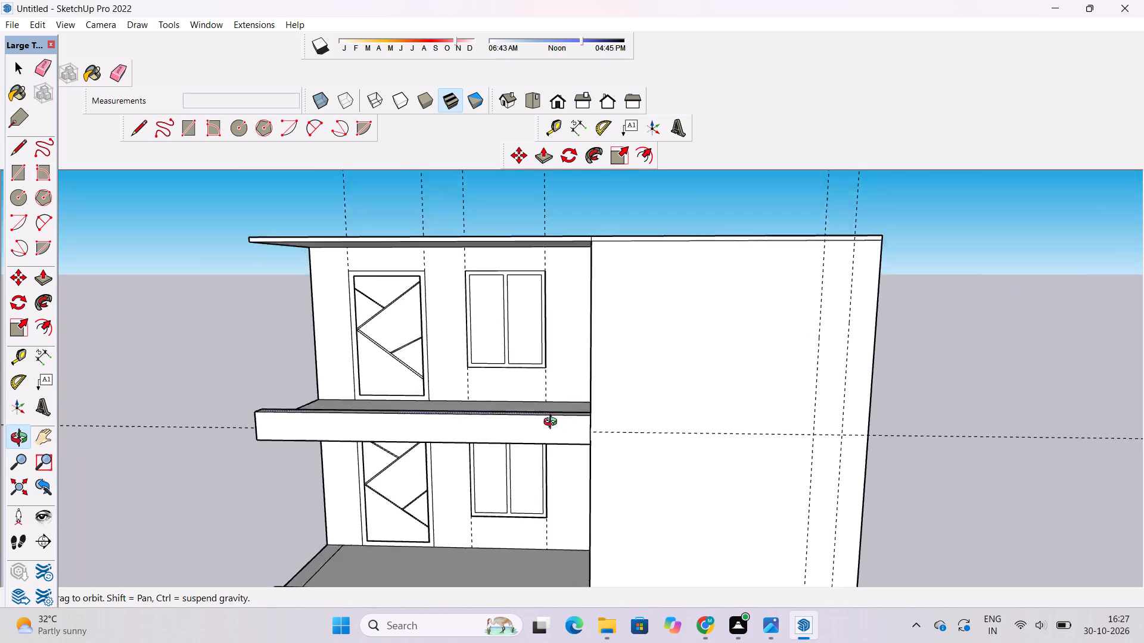
drag(553, 423, 553, 315)
scroll(526, 358, up, 1)
shift+drag(526, 363, 515, 381)
drag(511, 413, 515, 463)
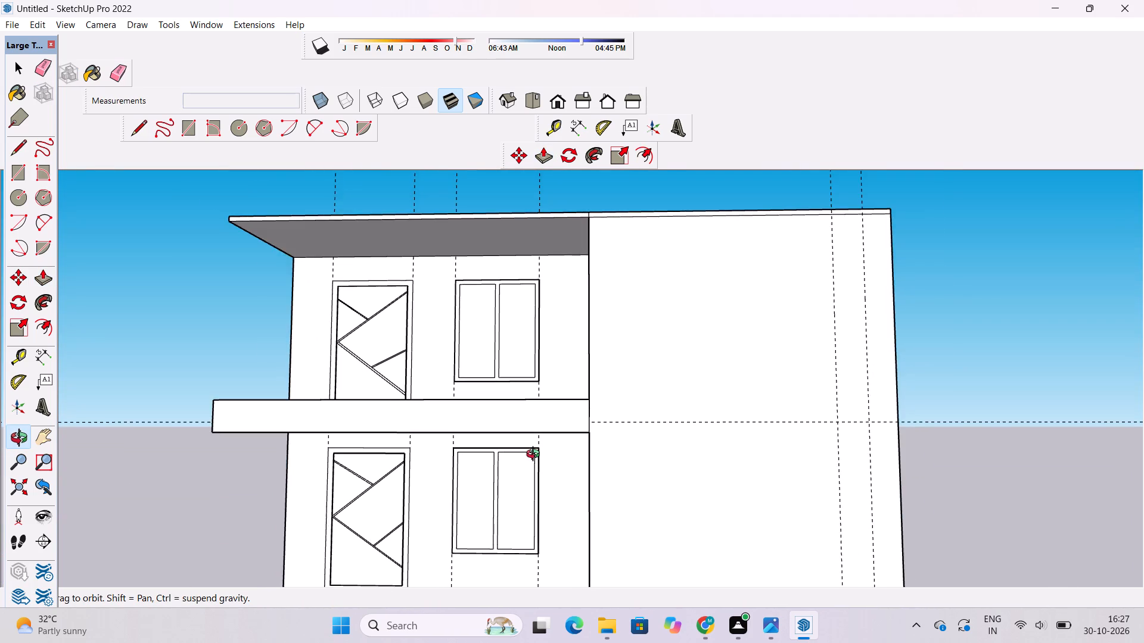
scroll(536, 455, up, 1)
shift+drag(529, 434, 520, 475)
scroll(538, 454, up, 2)
shift+click(548, 438)
drag(551, 469, 554, 498)
scroll(568, 464, up, 3)
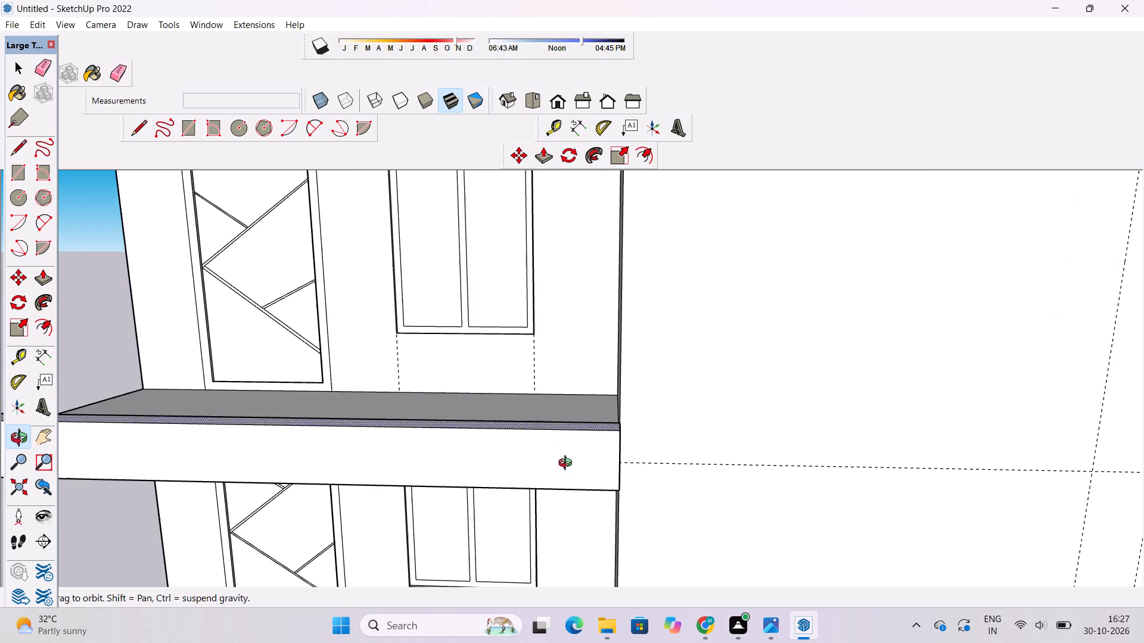
shift+drag(569, 462, 555, 473)
shift+click(558, 472)
key(p)
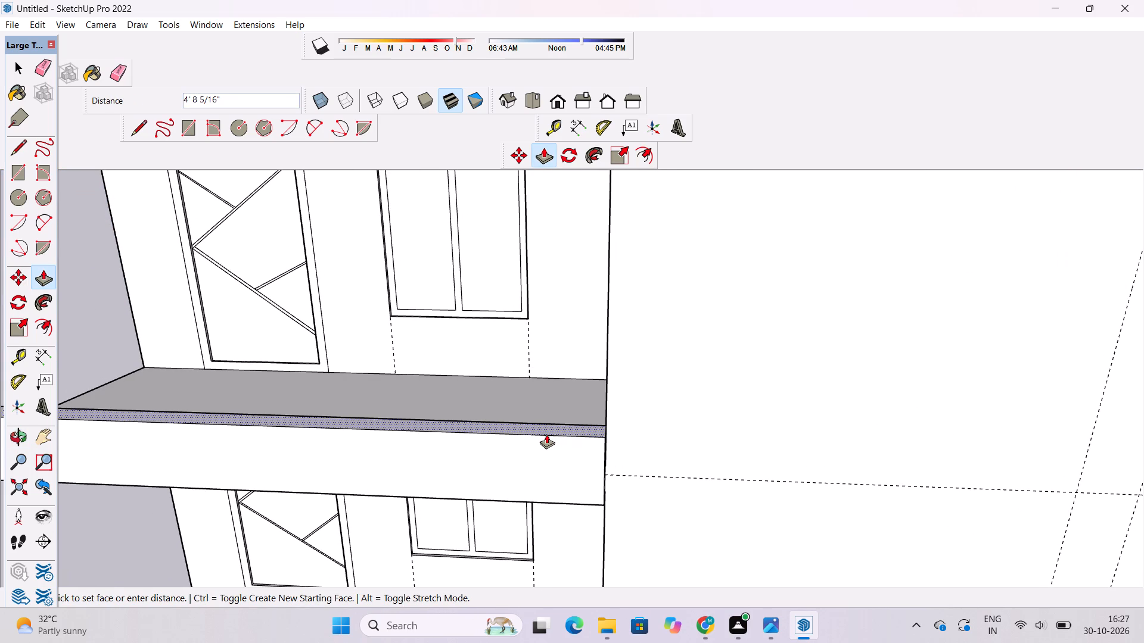
text(5')
key(Return)
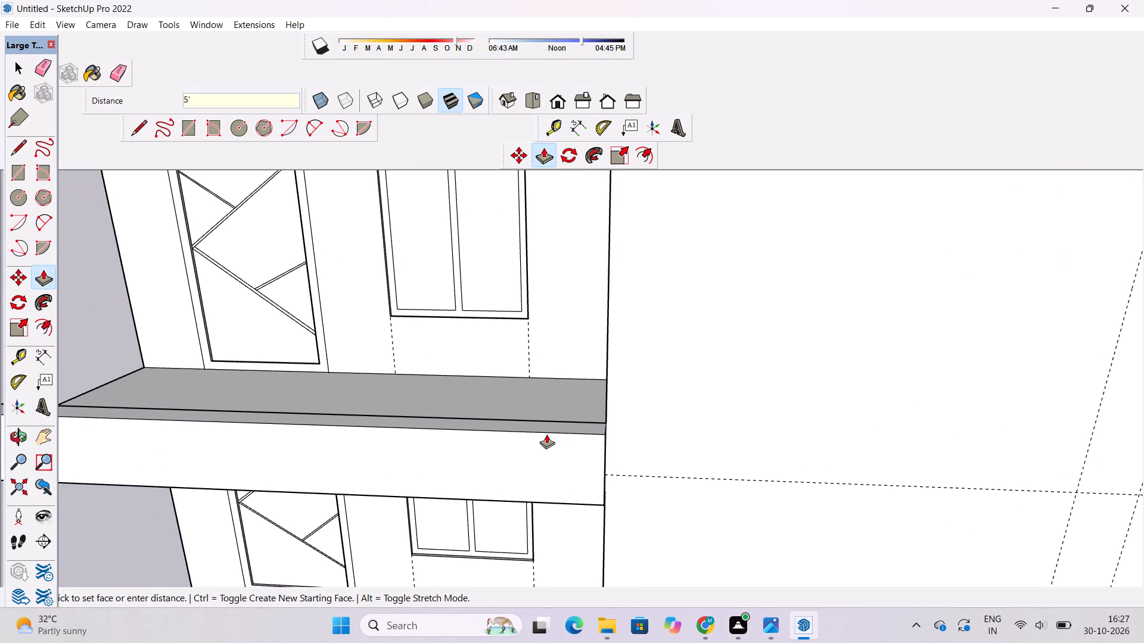
Push/Pull the end face of the raised front band across the blank wall up to the first vertical guide.
key(o)
drag(543, 451, 433, 452)
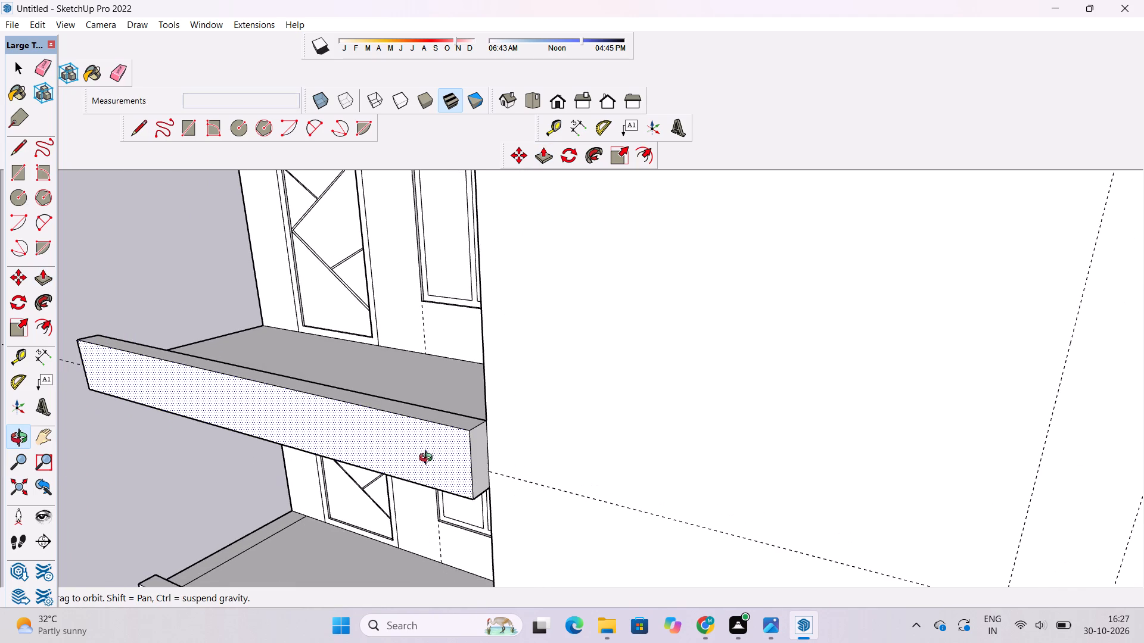
scroll(459, 479, down, 5)
drag(470, 491, 477, 439)
drag(496, 436, 477, 439)
drag(477, 439, 514, 439)
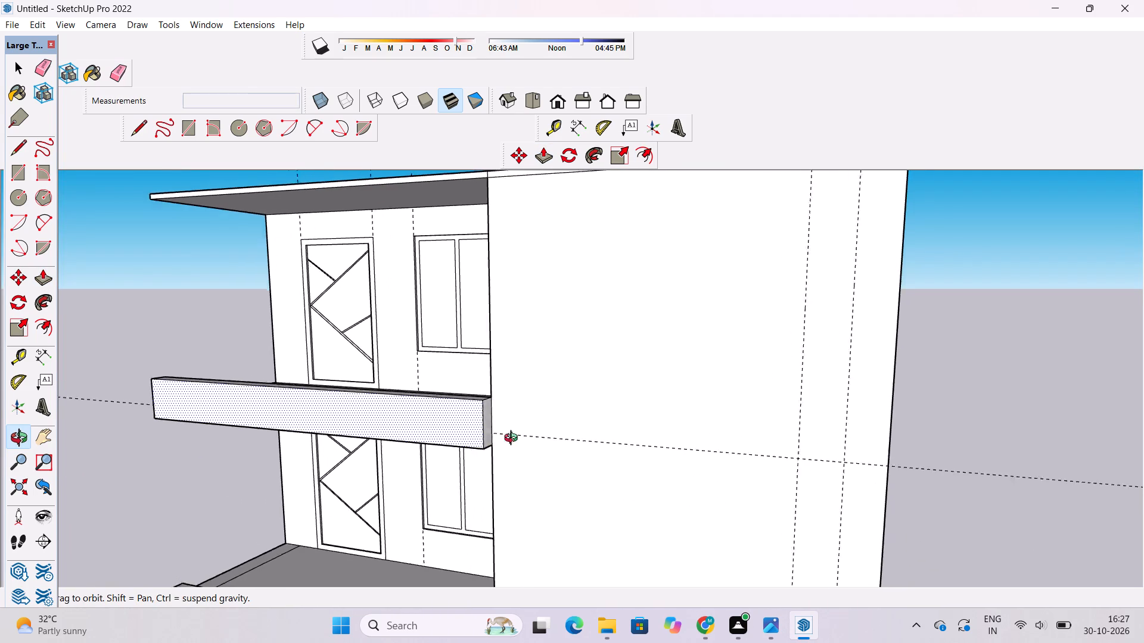
drag(514, 439, 527, 436)
scroll(527, 436, down, 4)
shift+drag(581, 421, 498, 435)
drag(504, 435, 541, 435)
shift+drag(516, 441, 499, 448)
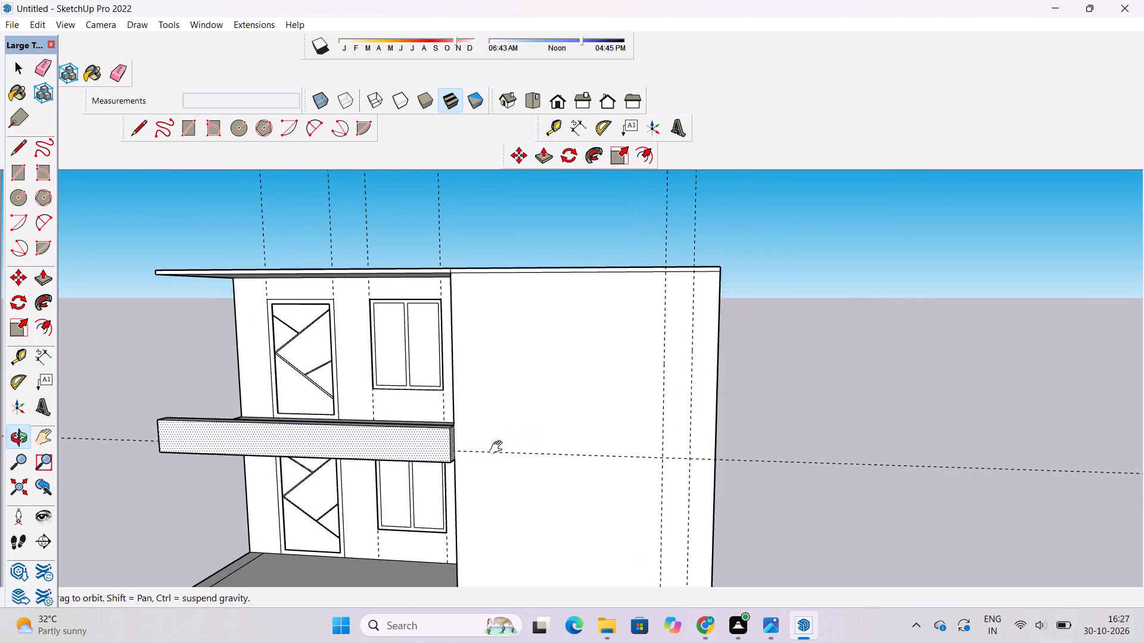
shift+drag(499, 448, 490, 451)
drag(489, 451, 506, 451)
shift+drag(506, 451, 485, 457)
key(p)
scroll(440, 477, up, 3)
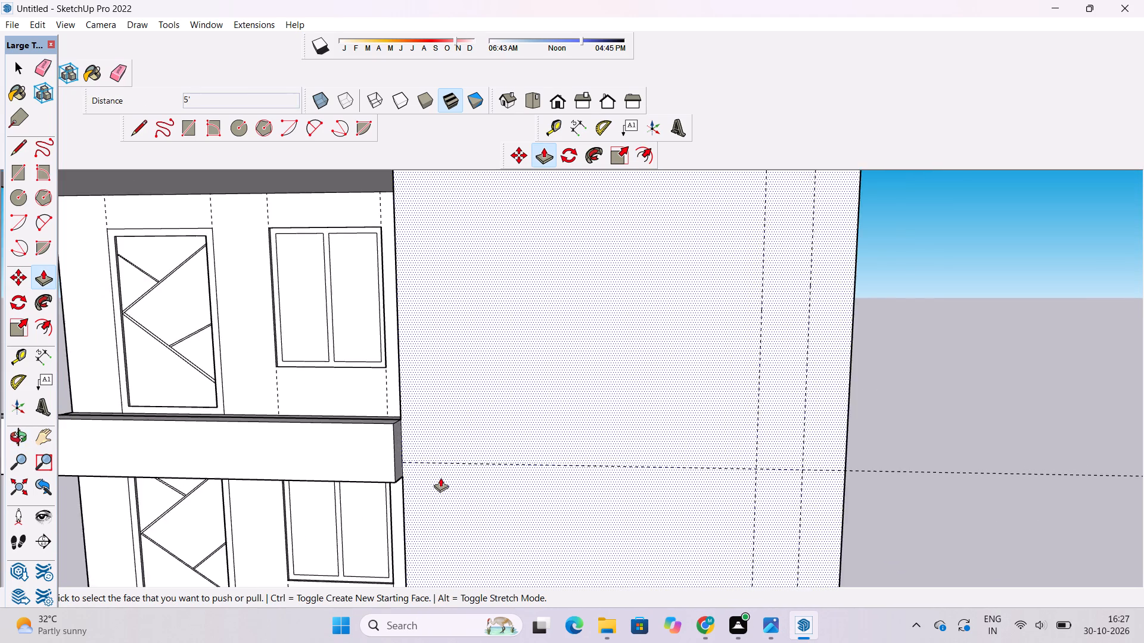
scroll(440, 477, up, 6)
click(387, 457)
scroll(400, 457, down, 4)
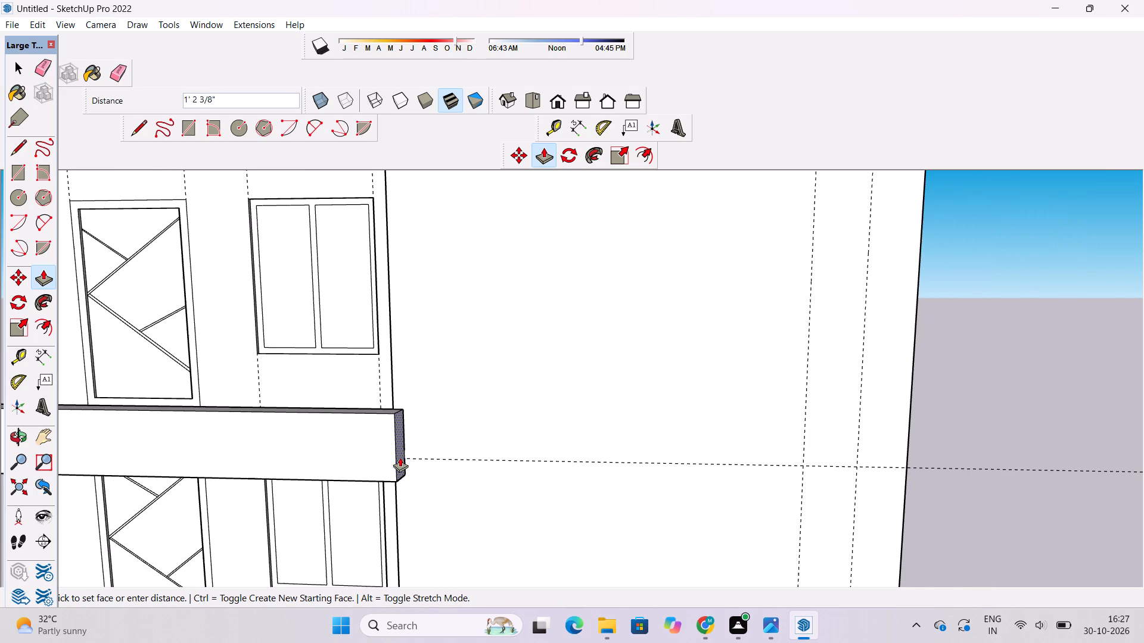
scroll(400, 457, down, 5)
scroll(510, 452, down, 4)
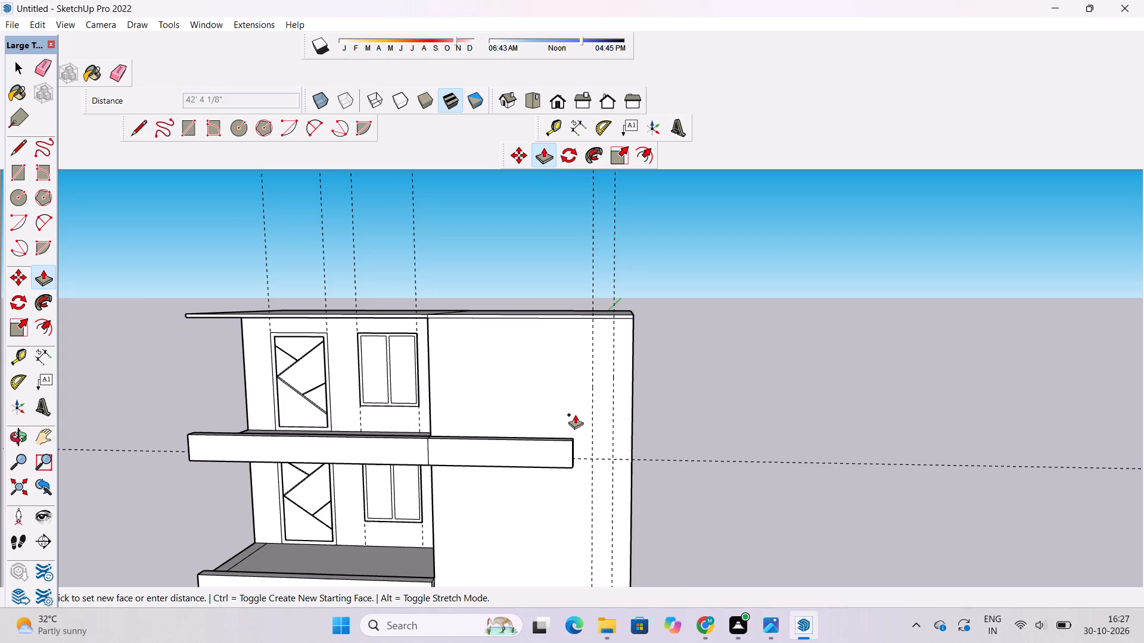
scroll(575, 414, up, 5)
click(605, 342)
key(space)
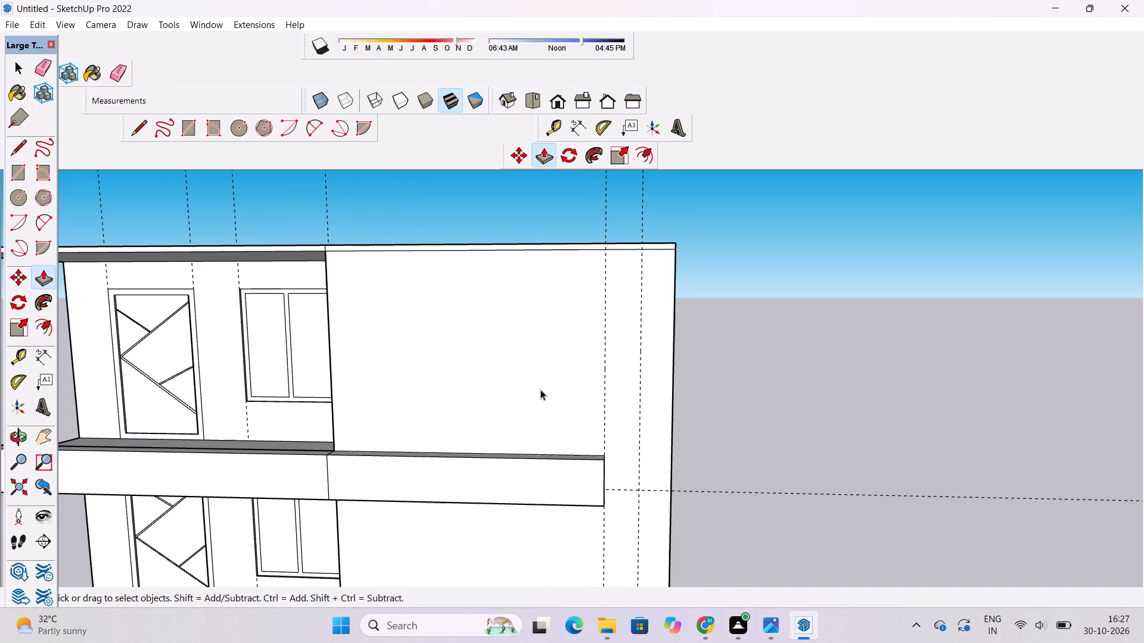
Examine the lengthened front band from below and from the front against the whole facade.
key(o)
drag(626, 471, 549, 406)
drag(543, 372, 557, 241)
drag(557, 244, 579, 327)
scroll(559, 358, down, 3)
shift+drag(537, 432, 529, 312)
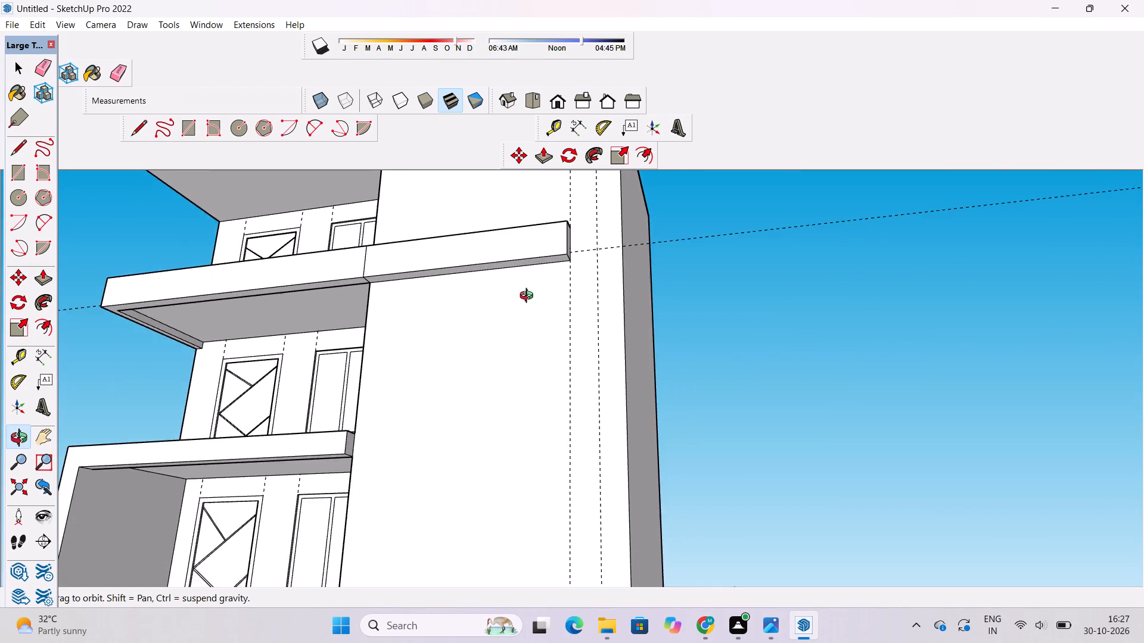
scroll(529, 297, down, 5)
drag(529, 299, 671, 402)
scroll(554, 329, down, 5)
drag(627, 327, 565, 328)
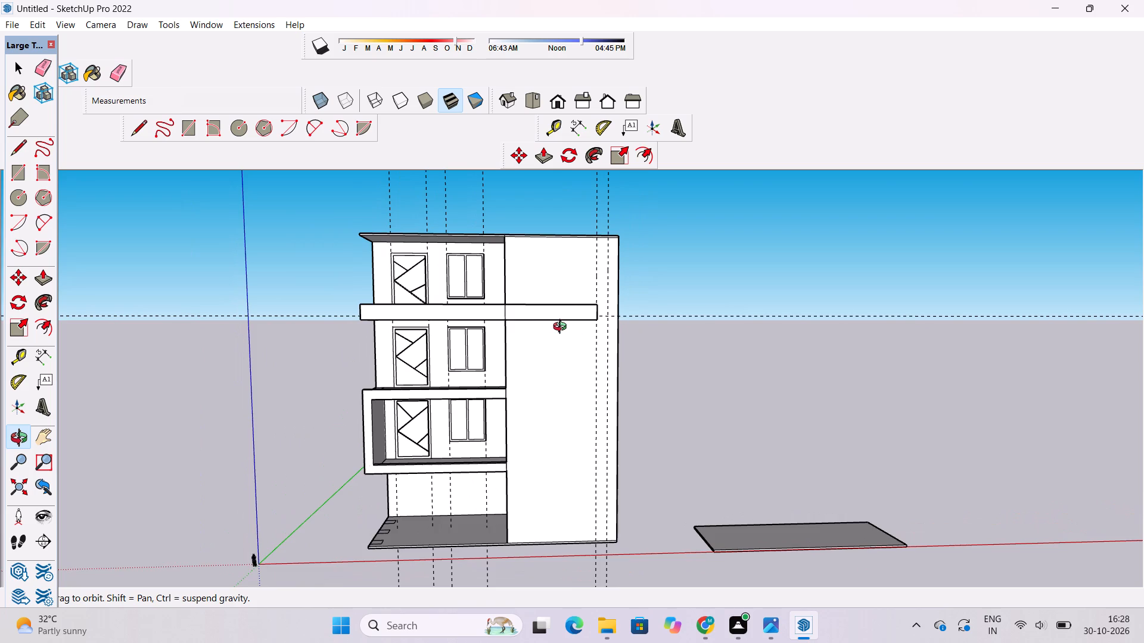
Erase the seam edges on the top and front face of the band where the extension begins.
scroll(533, 321, up, 4)
shift+drag(532, 324, 520, 538)
scroll(484, 404, up, 11)
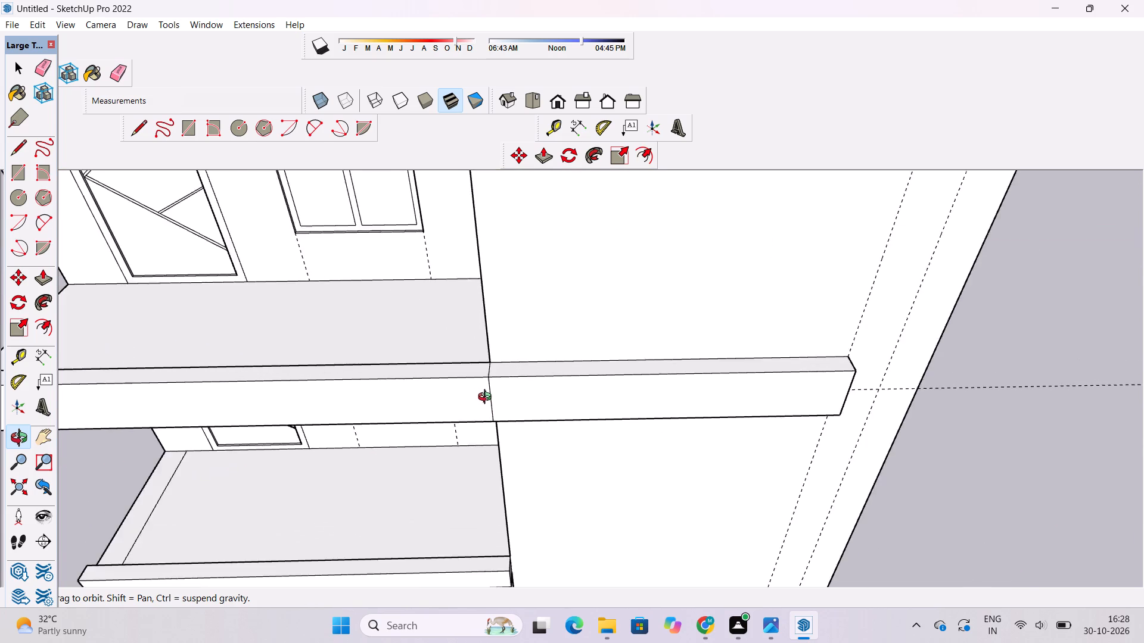
scroll(487, 398, up, 3)
key(e)
click(491, 349)
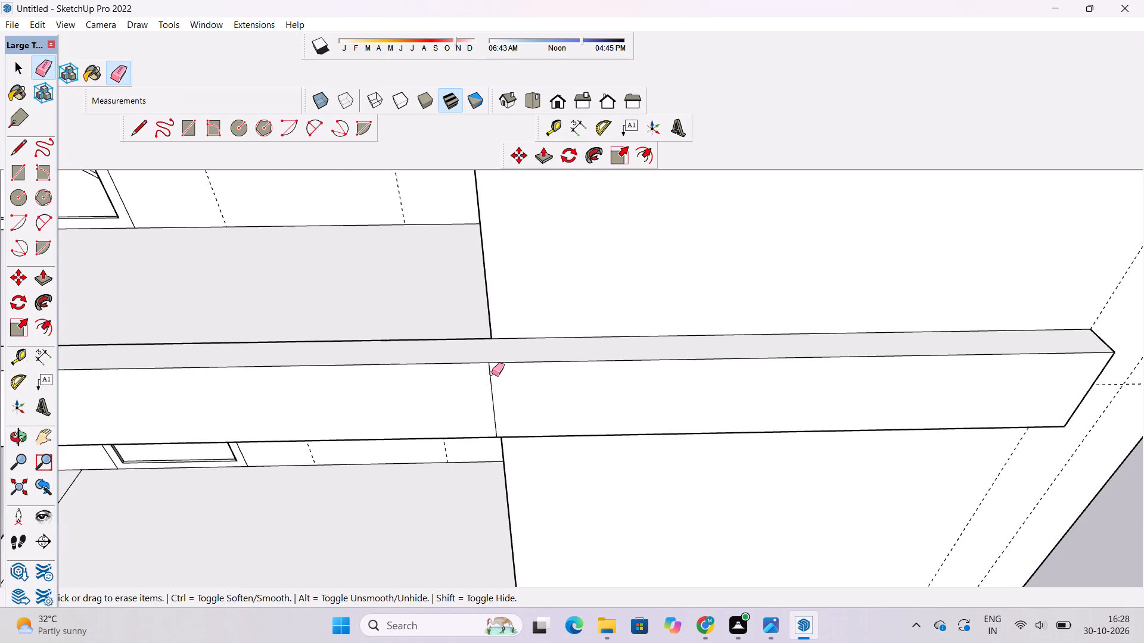
drag(492, 374, 493, 383)
Erase the remaining seam edge on the band's underside beside the slab's corner.
scroll(484, 375, down, 4)
key(o)
drag(569, 462, 526, 253)
shift+drag(498, 279, 538, 414)
drag(523, 389, 522, 339)
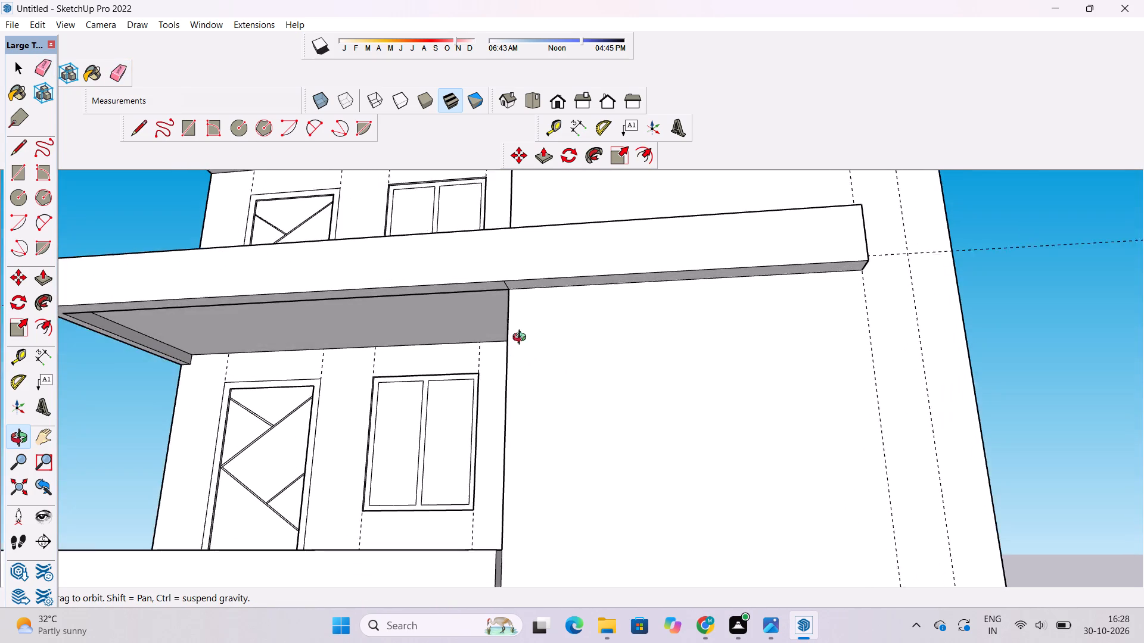
drag(522, 339, 522, 332)
scroll(513, 286, up, 8)
key(e)
click(506, 273)
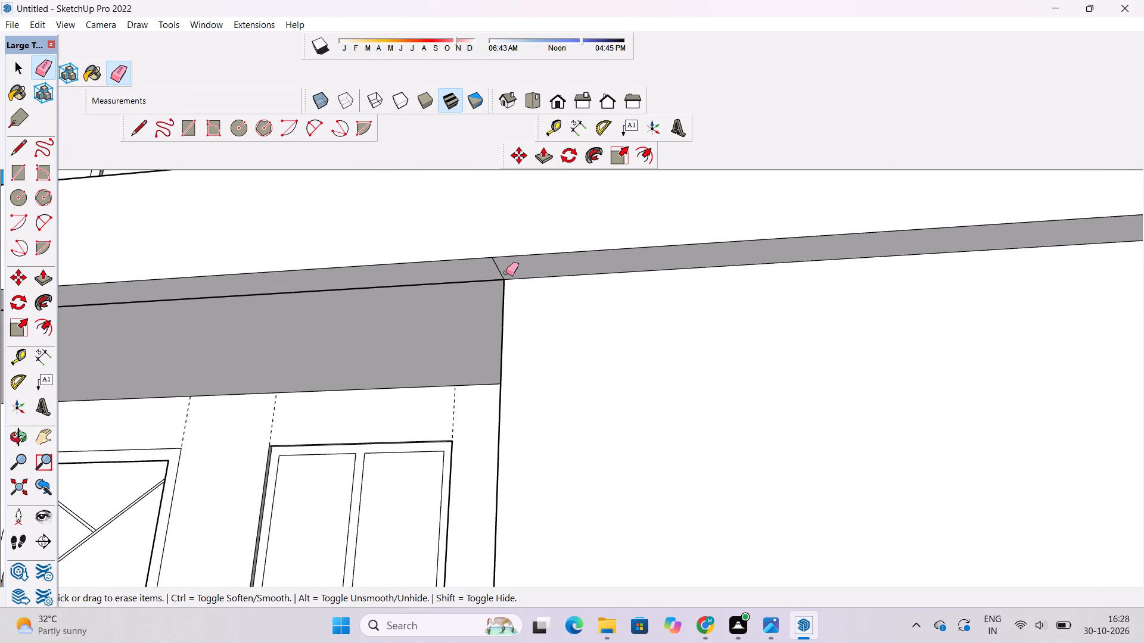
Push/Pull the long front face of the extended band by 5".
key(o)
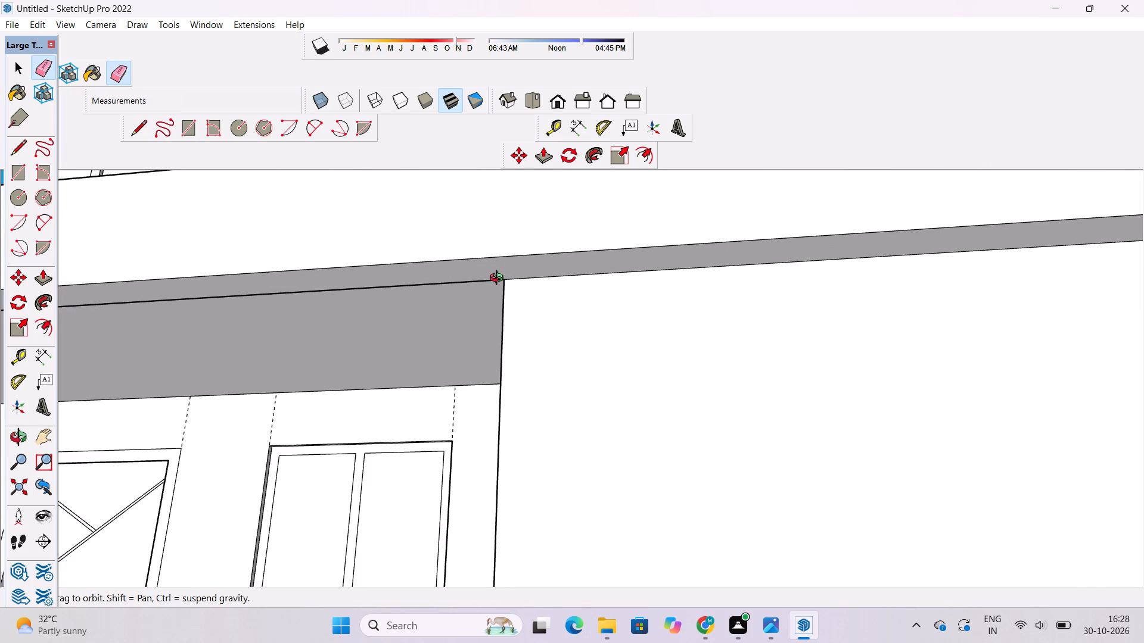
scroll(482, 291, down, 11)
drag(481, 263, 339, 412)
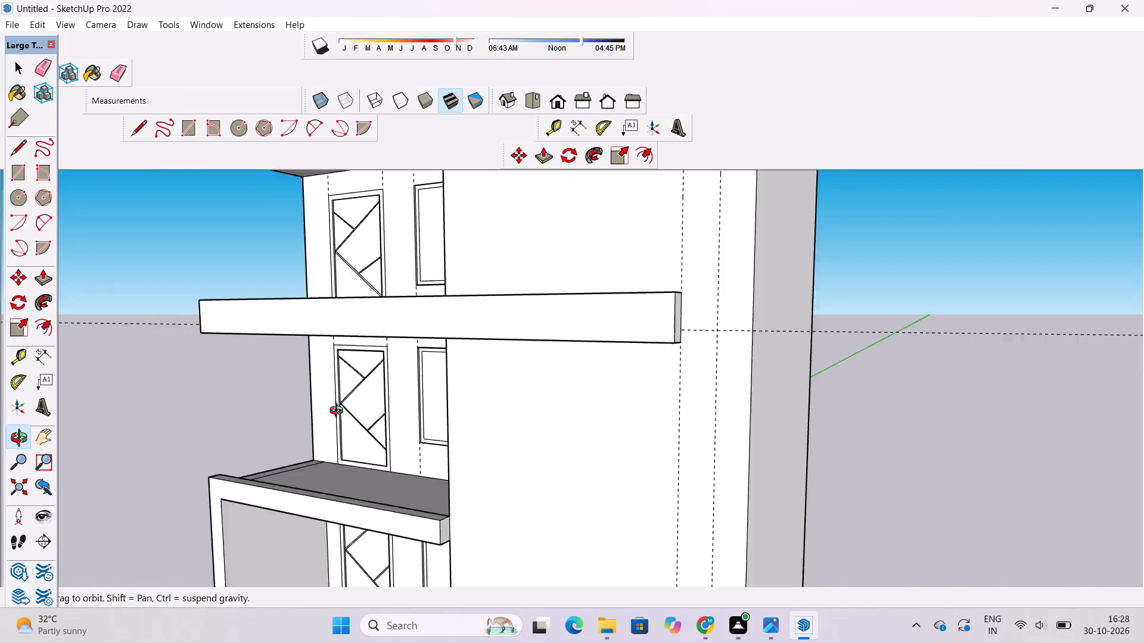
drag(339, 412, 330, 448)
scroll(430, 350, down, 5)
drag(436, 386, 442, 389)
key(p)
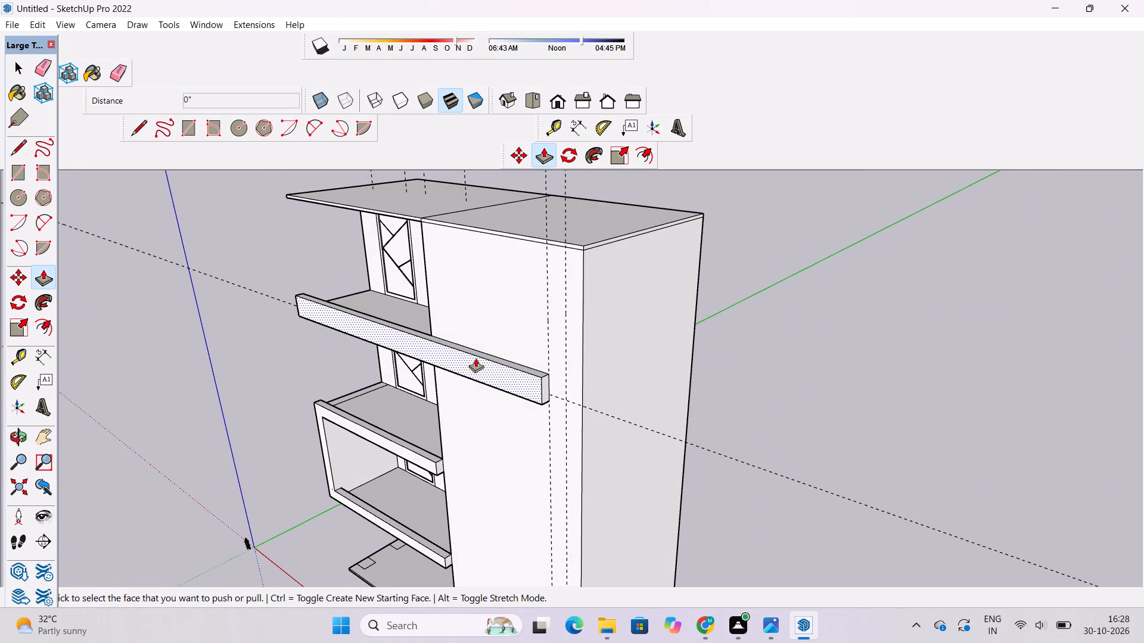
scroll(475, 358, up, 5)
click(484, 377)
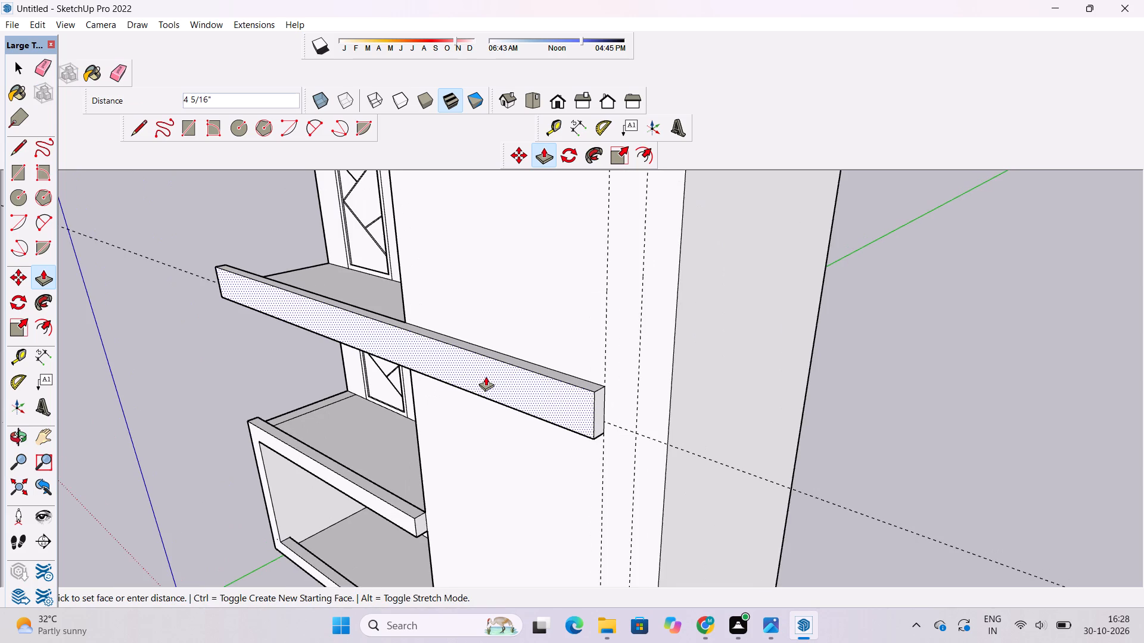
text(5")
key(Return)
key(space)
text(o)
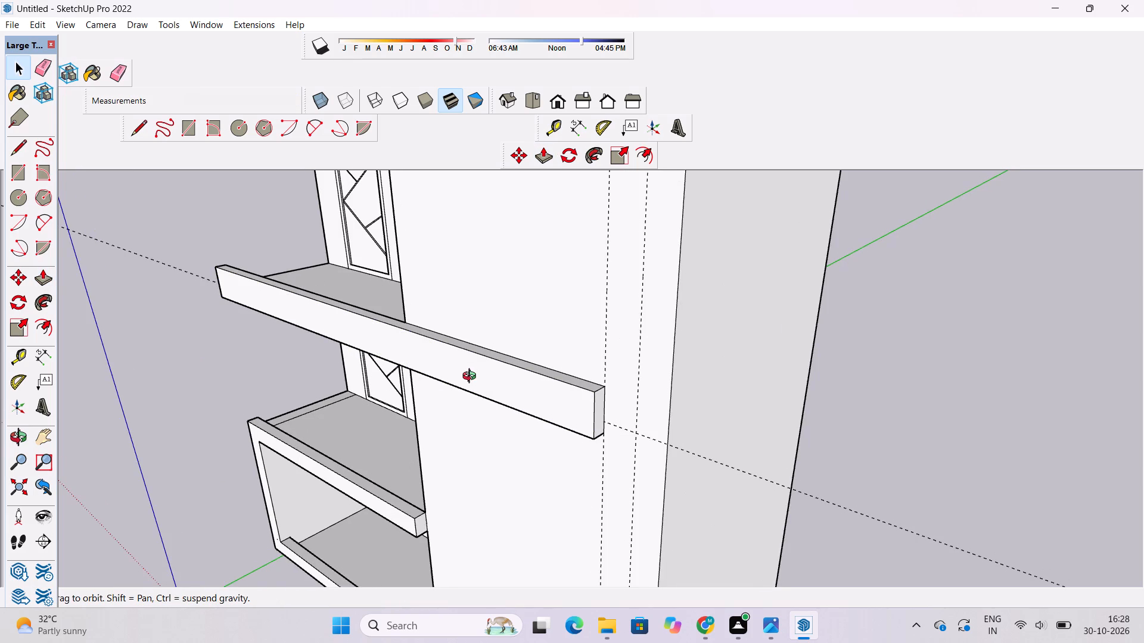
Examine the front band from the facade side and the upper slab's open side end.
drag(443, 394, 509, 408)
drag(369, 399, 468, 352)
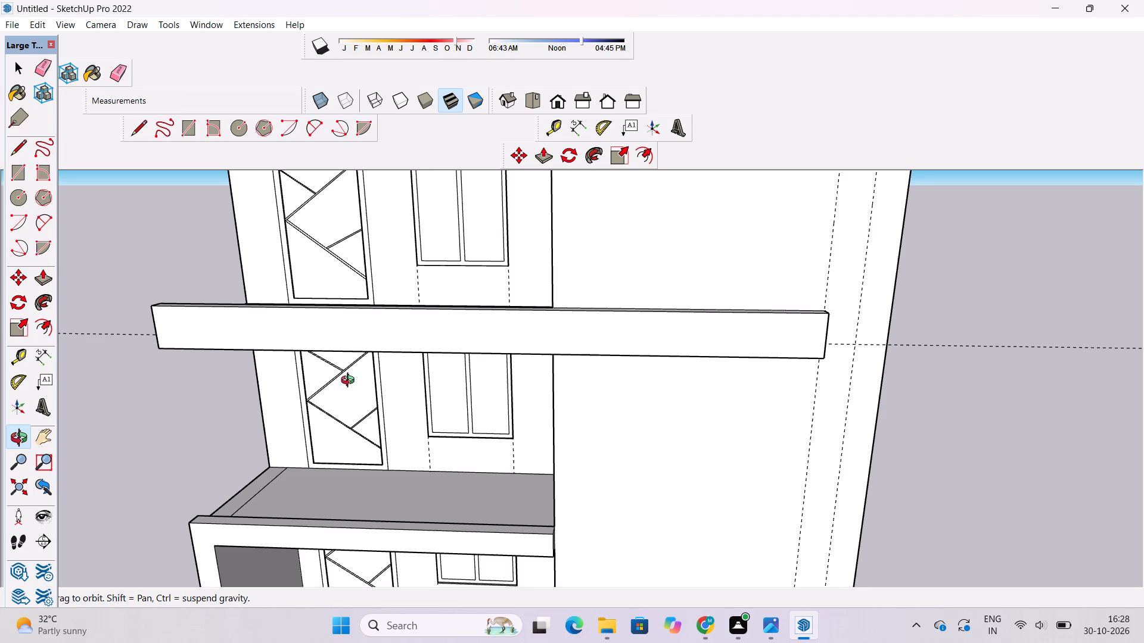
shift+drag(348, 382, 632, 364)
shift+drag(436, 332, 578, 333)
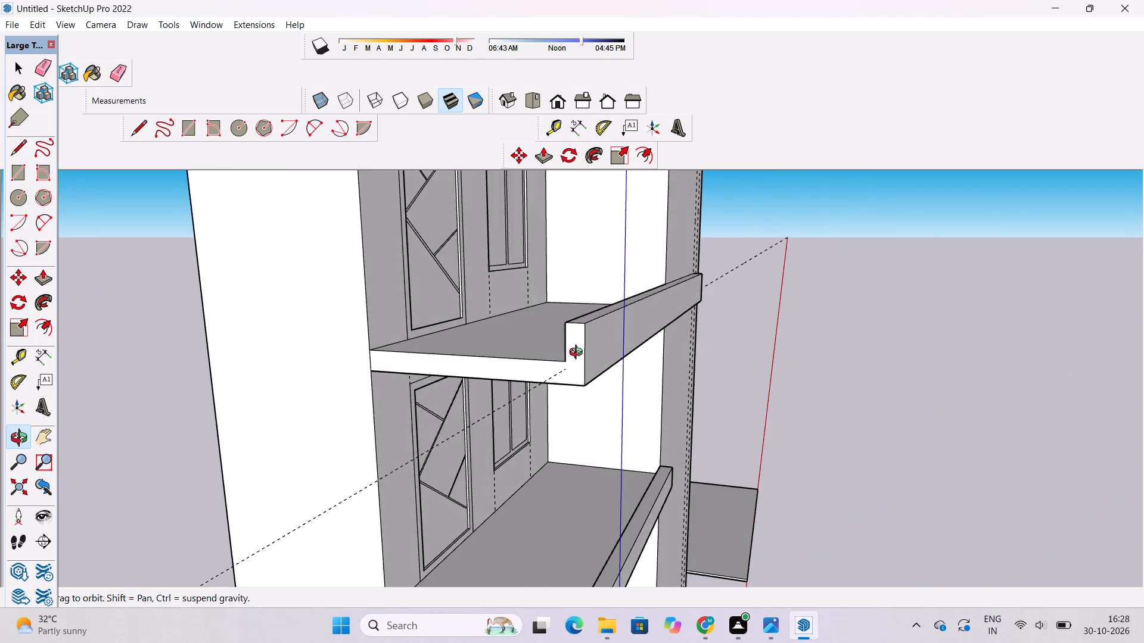
drag(562, 399, 573, 383)
shift+drag(573, 383, 631, 407)
scroll(640, 345, up, 4)
shift+scroll(639, 345, up, 2)
shift+drag(636, 345, 616, 358)
drag(616, 358, 657, 369)
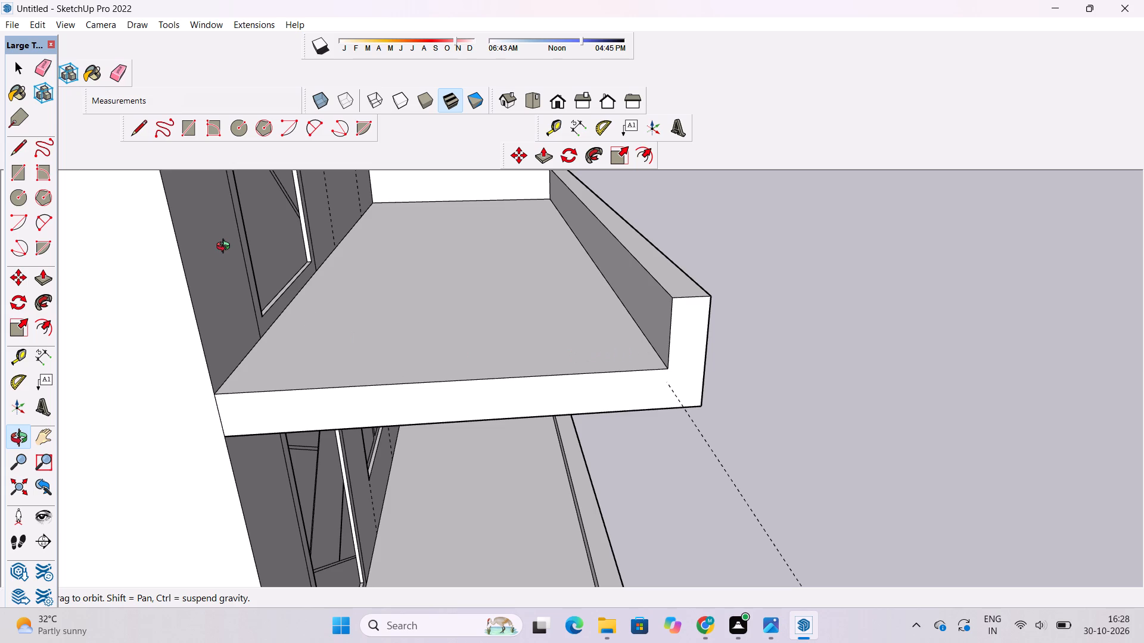
scroll(572, 354, down, 5)
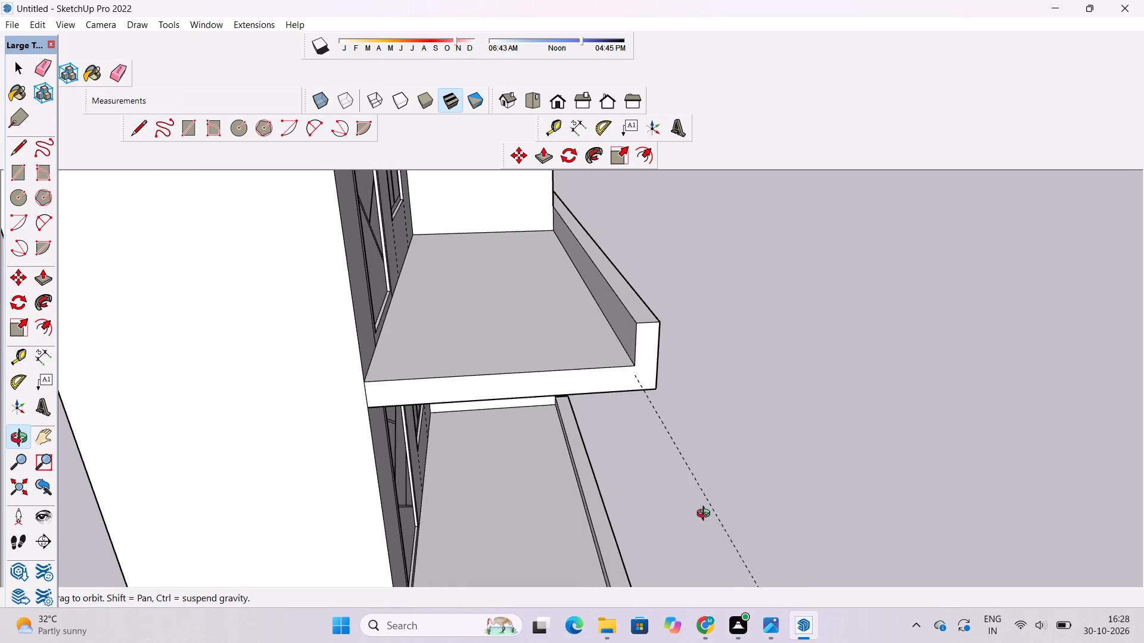
drag(704, 516, 649, 467)
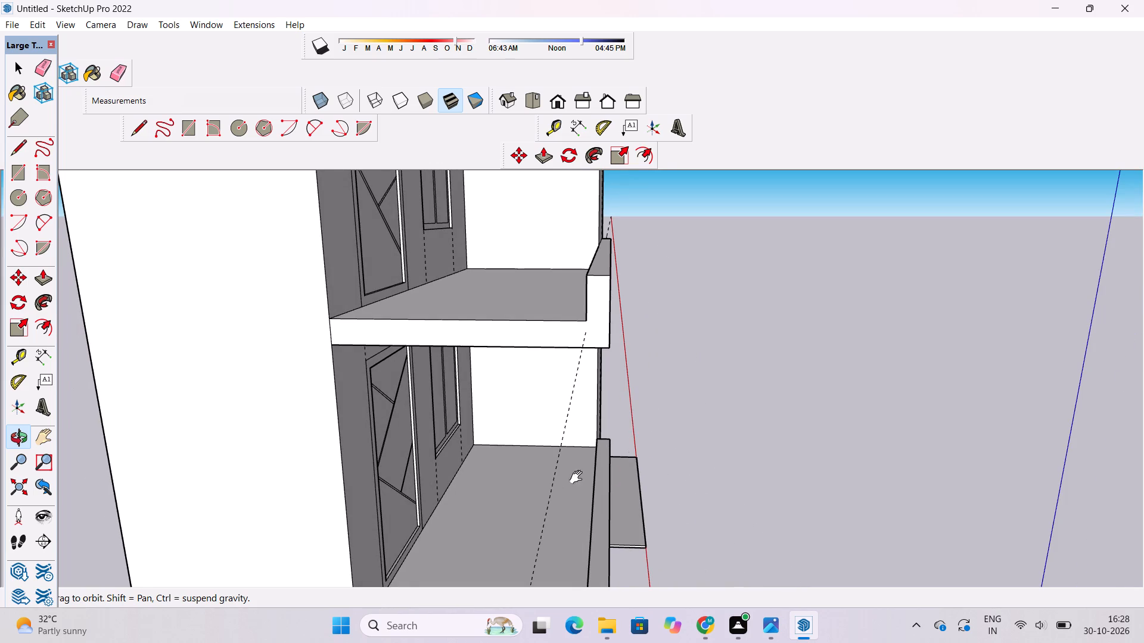
Place a guide on the upper slab's top face, 2' in from its open side edge.
shift+drag(669, 437, 695, 507)
scroll(549, 454, up, 2)
shift+drag(548, 454, 619, 476)
scroll(619, 476, up, 1)
shift+drag(604, 476, 564, 476)
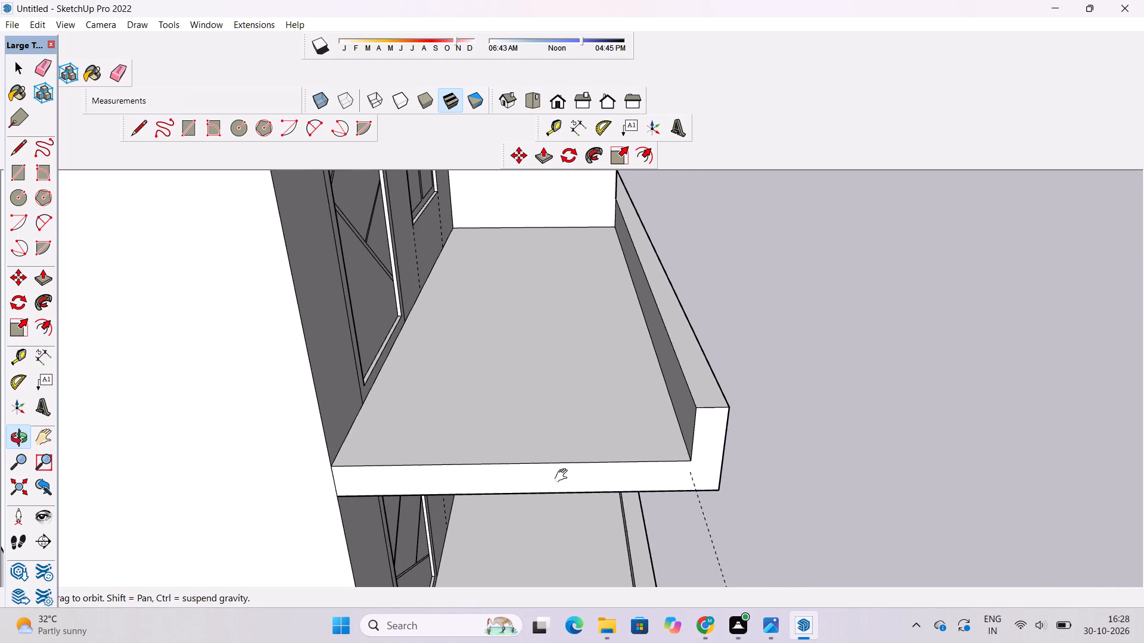
drag(564, 476, 573, 486)
key(t)
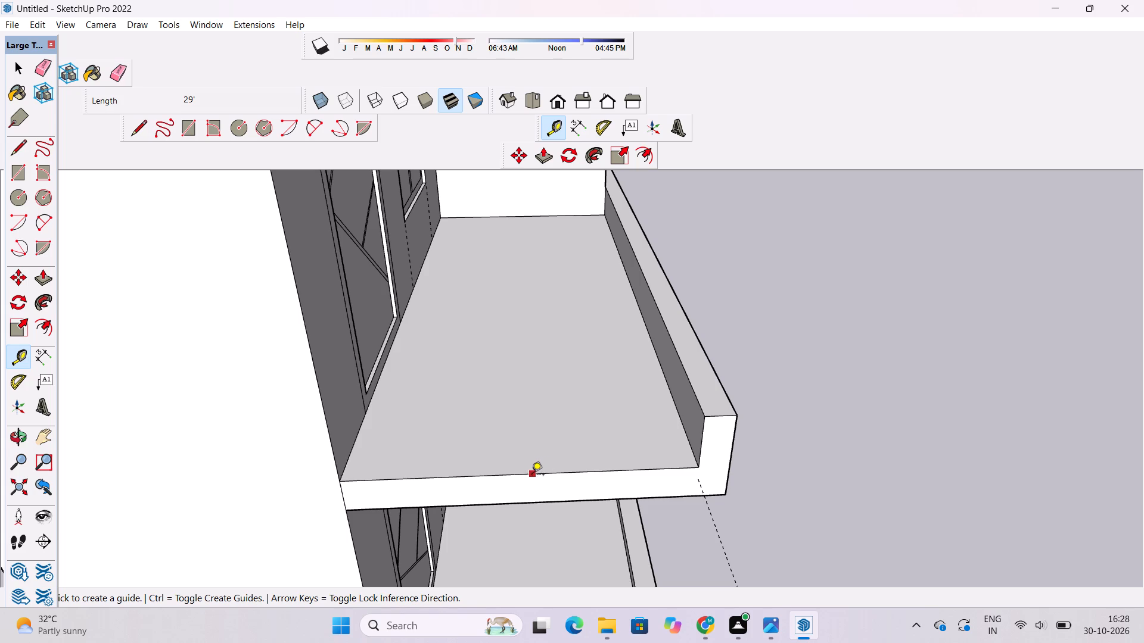
click(521, 473)
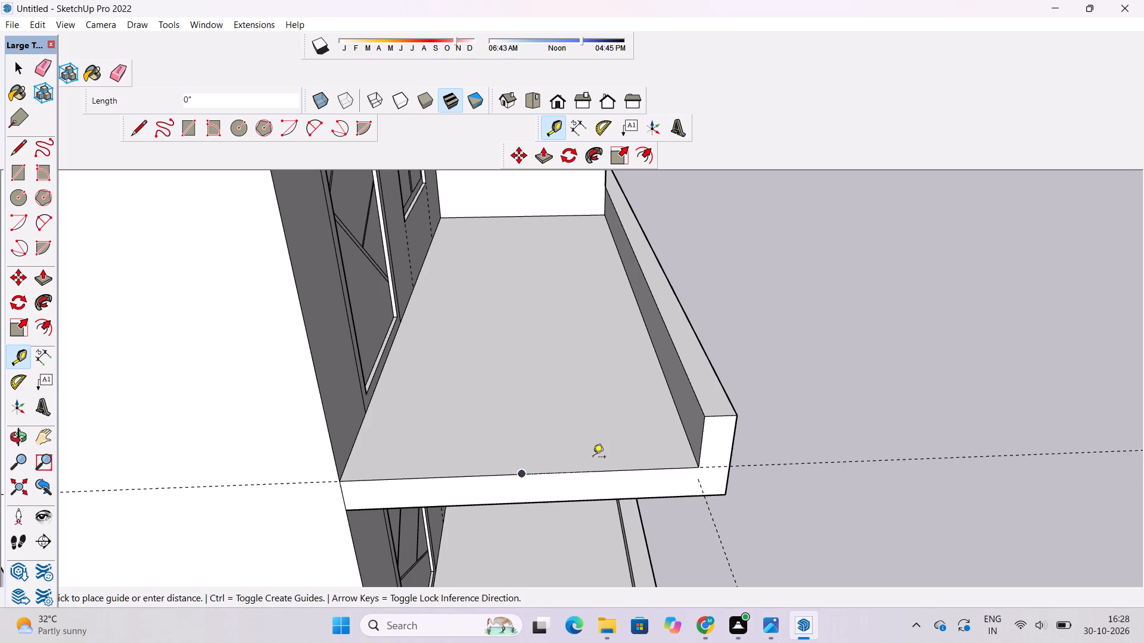
scroll(593, 447, up, 4)
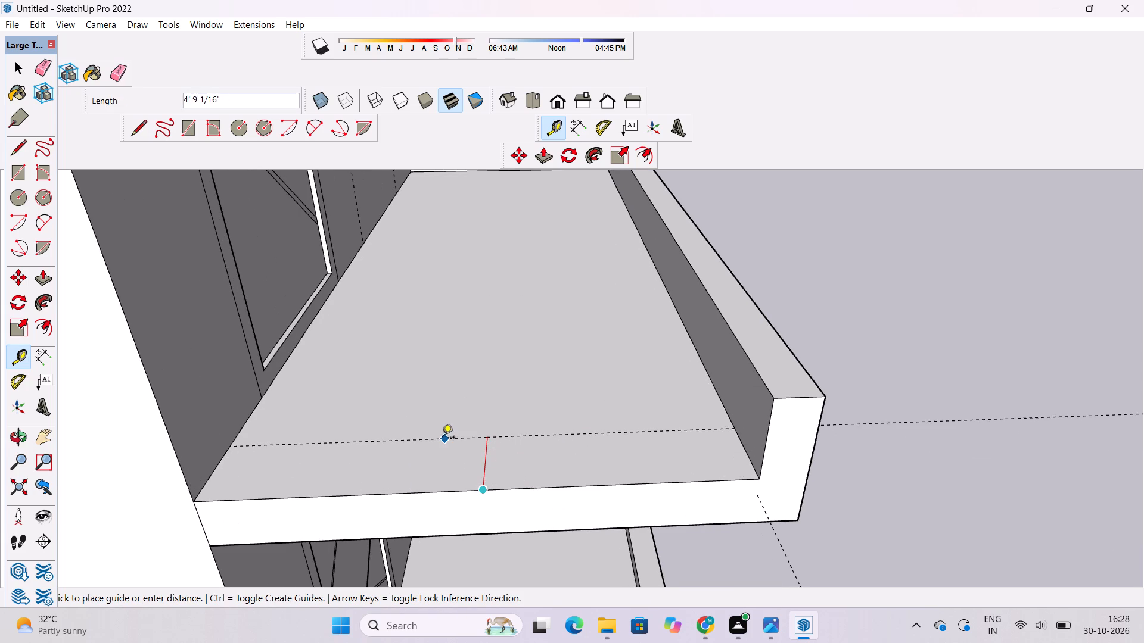
text(2')
key(Return)
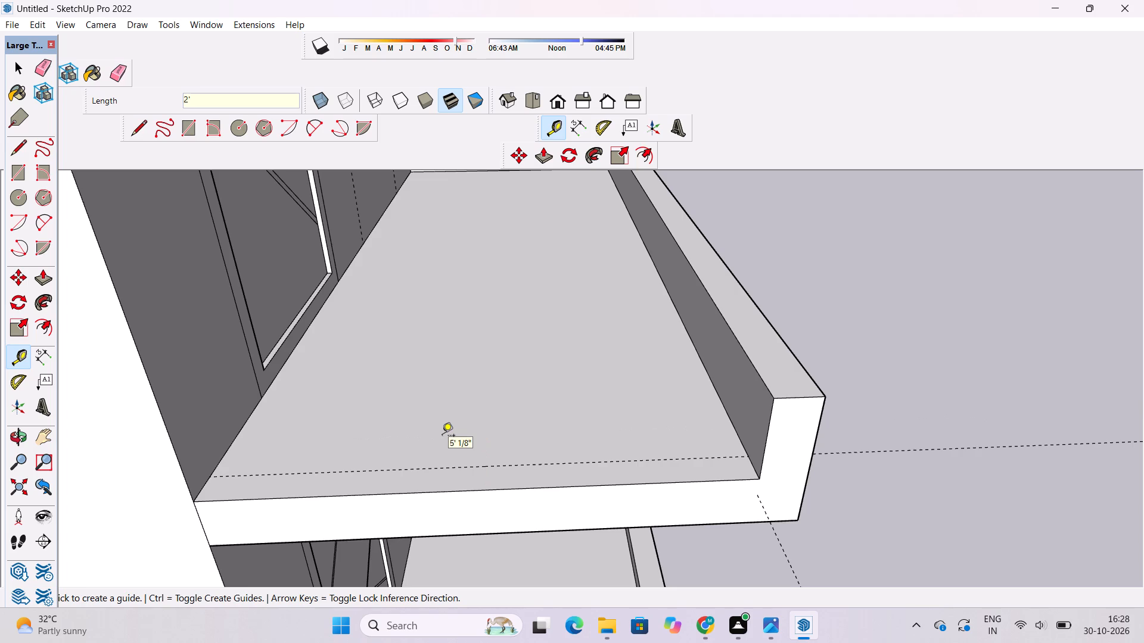
Draw a line along the guide from the front band to the building wall, and erase the guide.
key(l)
click(747, 454)
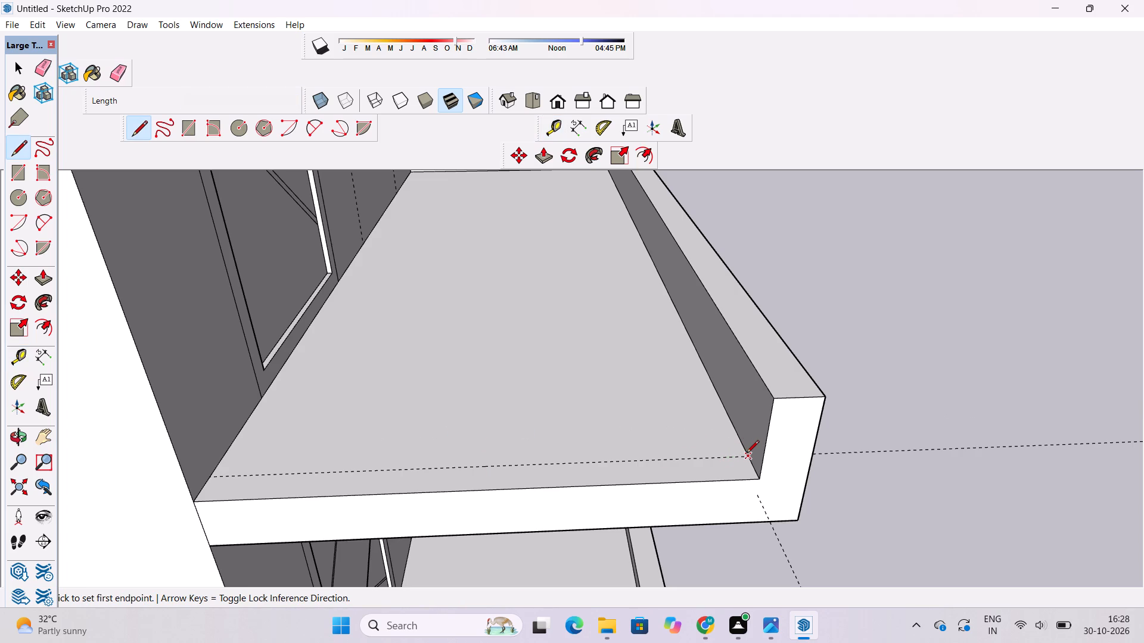
click(209, 477)
key(e)
drag(876, 432, 876, 454)
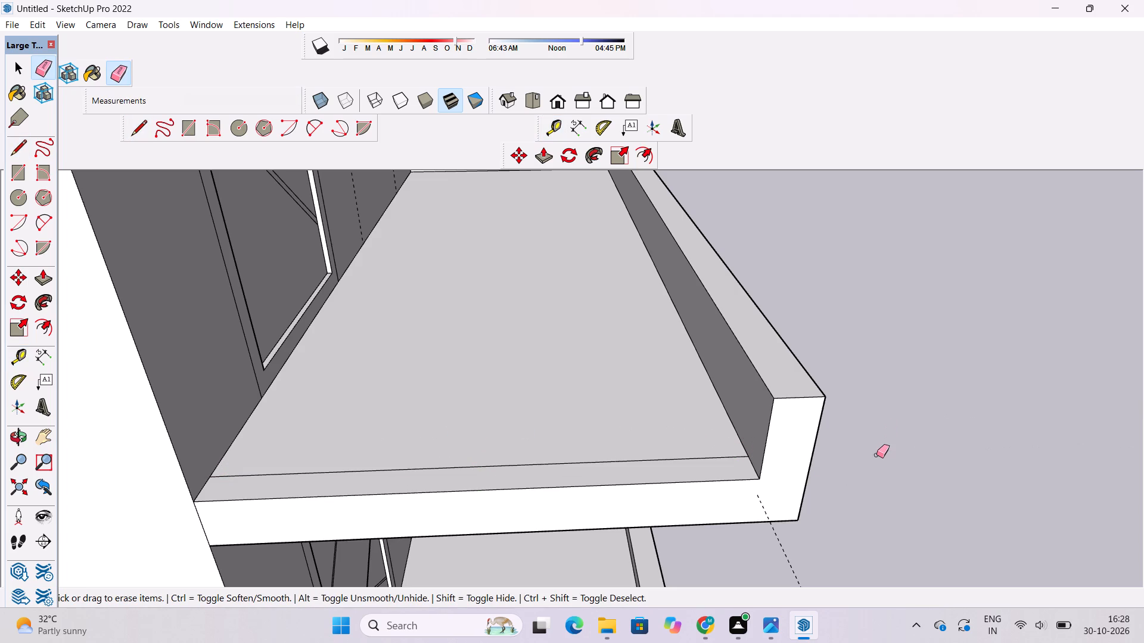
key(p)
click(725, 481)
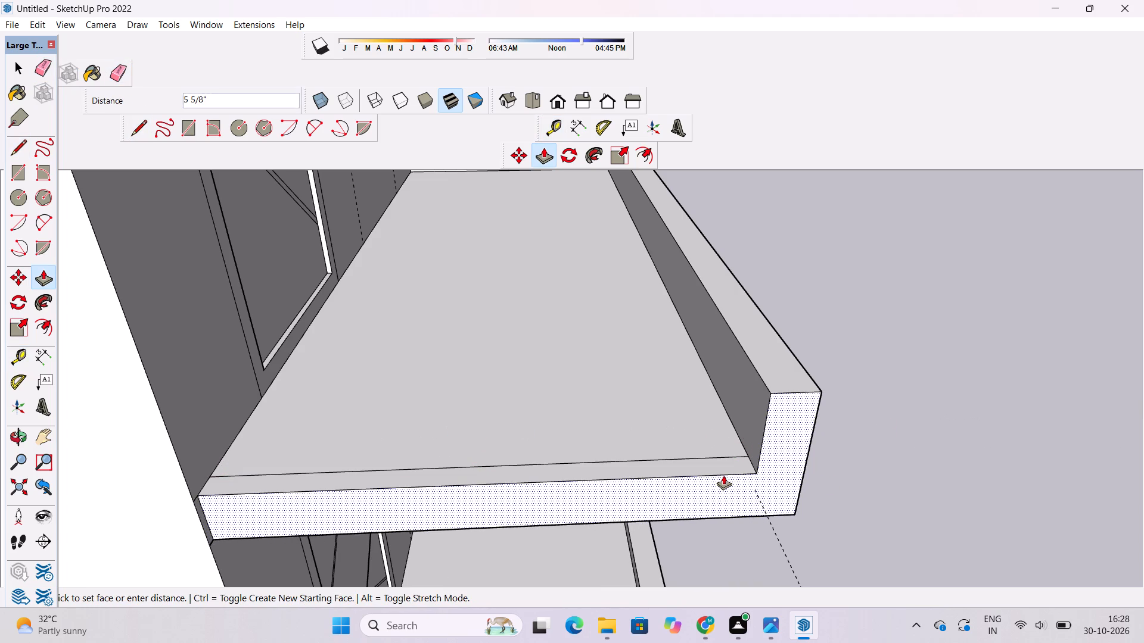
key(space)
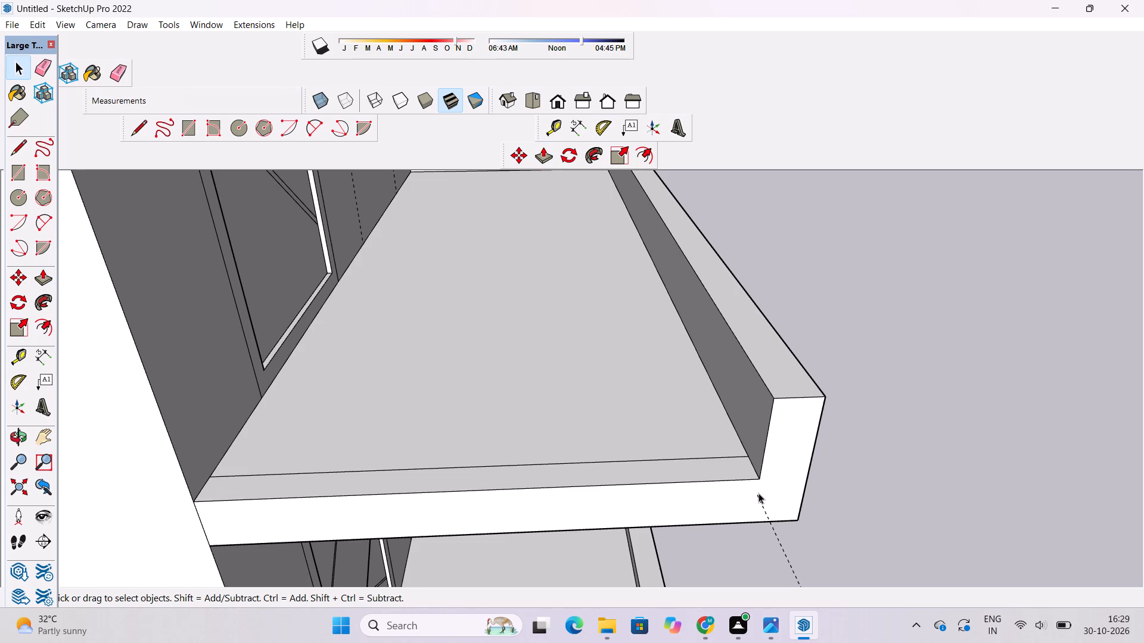
Push/Pull the narrow strip along the slab's side up 5', level with the top of the front band.
key(p)
click(735, 472)
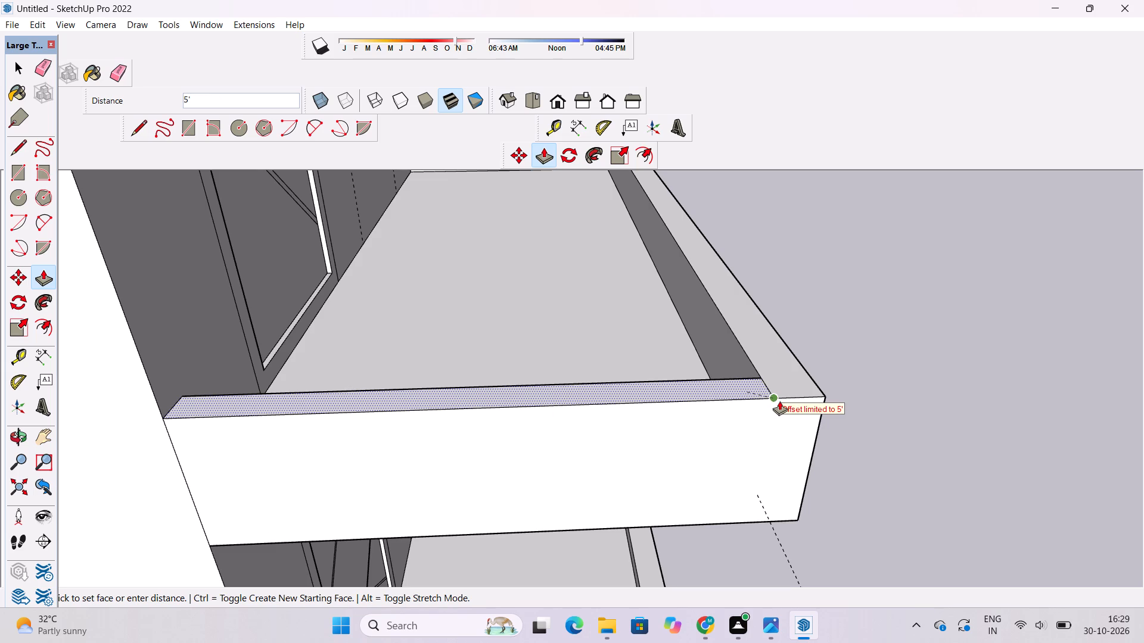
click(779, 401)
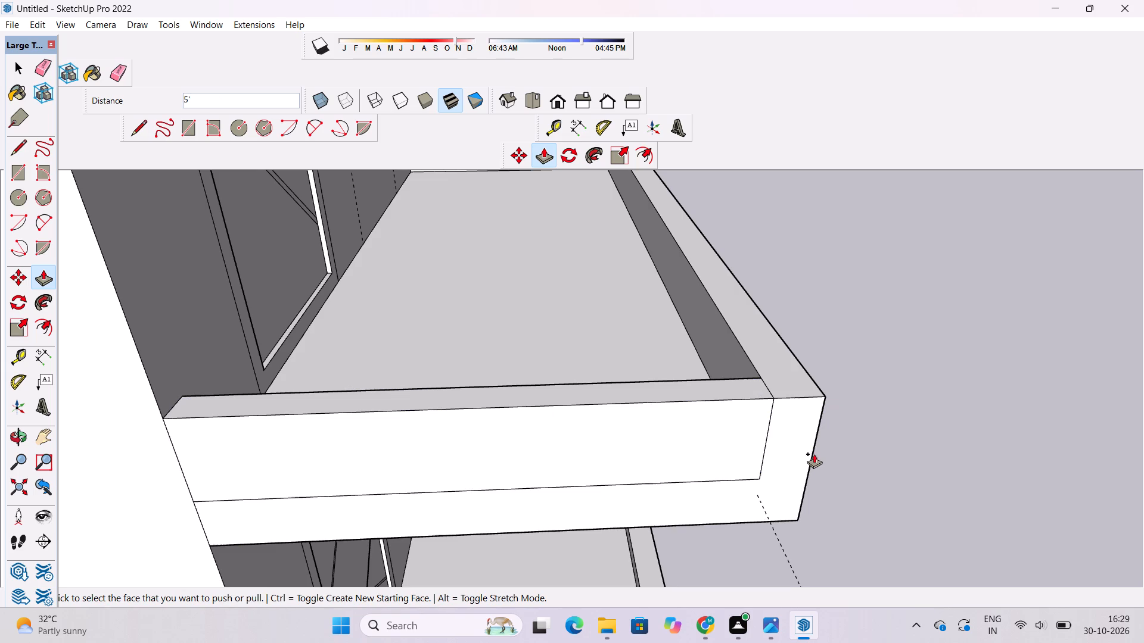
Erase the seam edges between the raised side strip, the slab and the front band on the side and top faces.
key(e)
drag(791, 461, 750, 483)
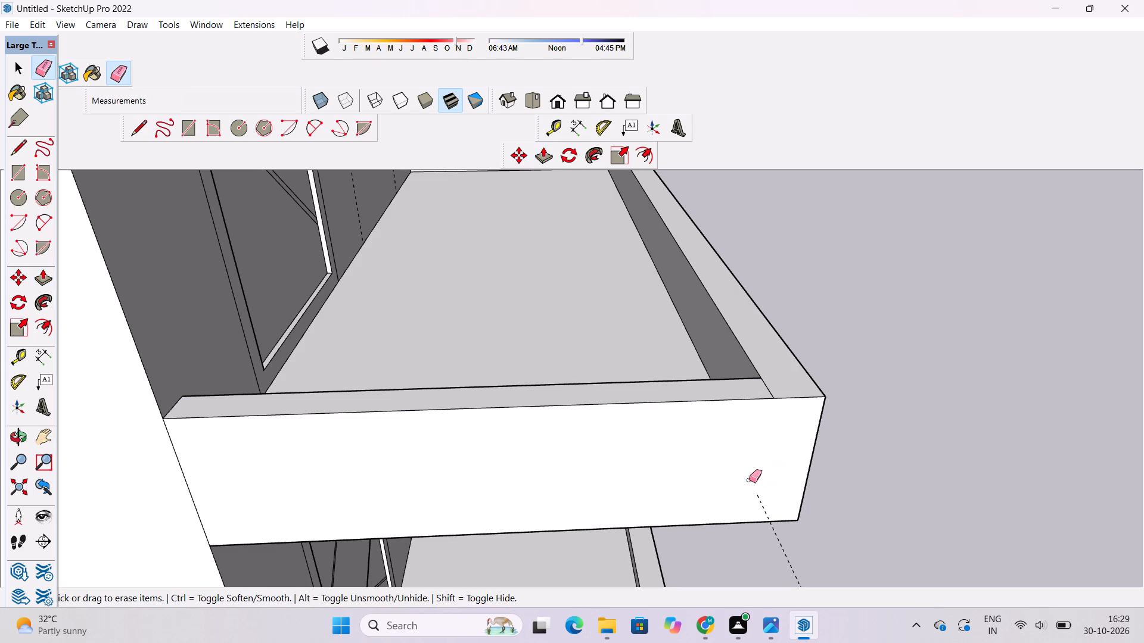
drag(772, 385, 770, 391)
Examine the upper balcony's side parapet and front band from the front, from below and from above.
key(o)
drag(897, 483, 683, 491)
scroll(629, 477, down, 6)
drag(679, 518, 514, 466)
scroll(468, 444, down, 6)
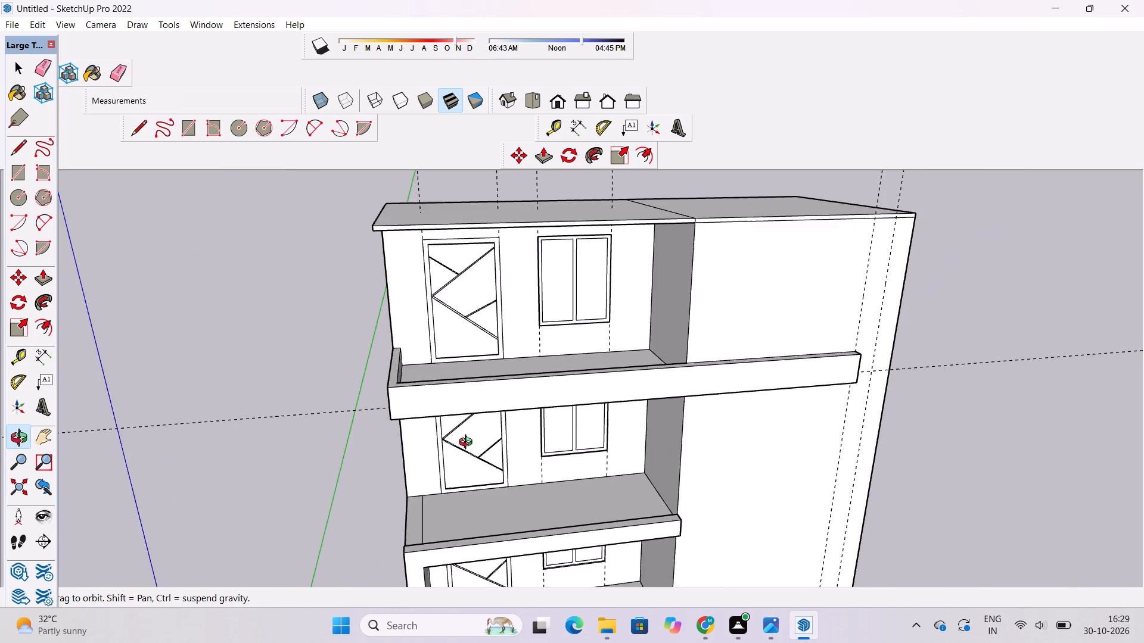
shift+drag(475, 451, 509, 513)
drag(513, 522, 481, 423)
scroll(481, 411, down, 5)
shift+drag(523, 472, 524, 451)
drag(524, 451, 523, 457)
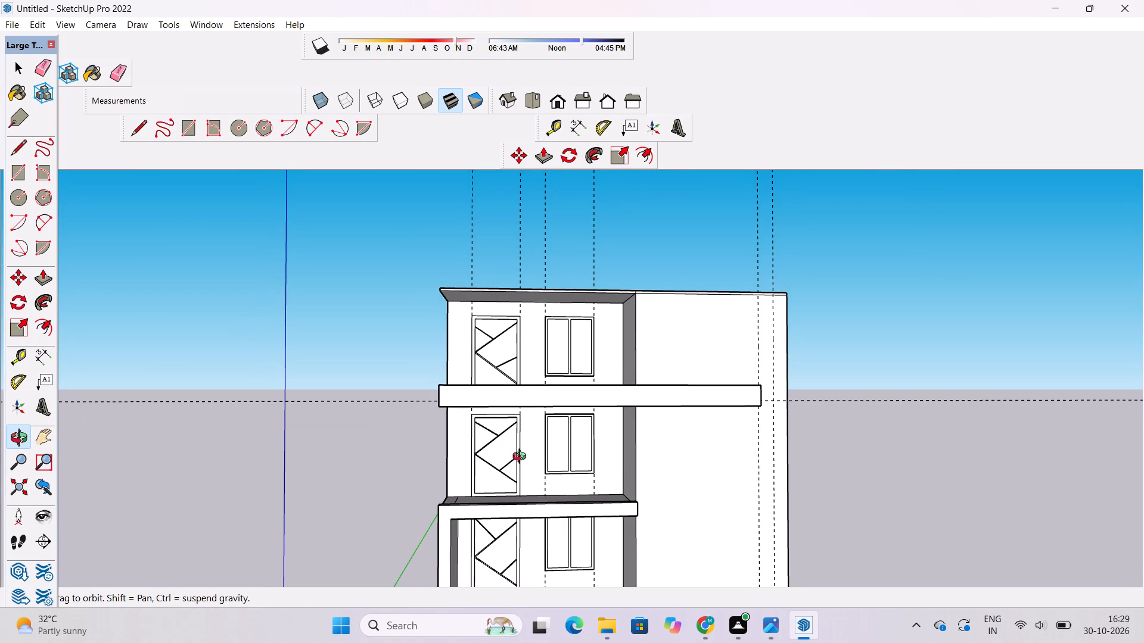
shift+drag(583, 457, 583, 489)
drag(583, 492, 571, 426)
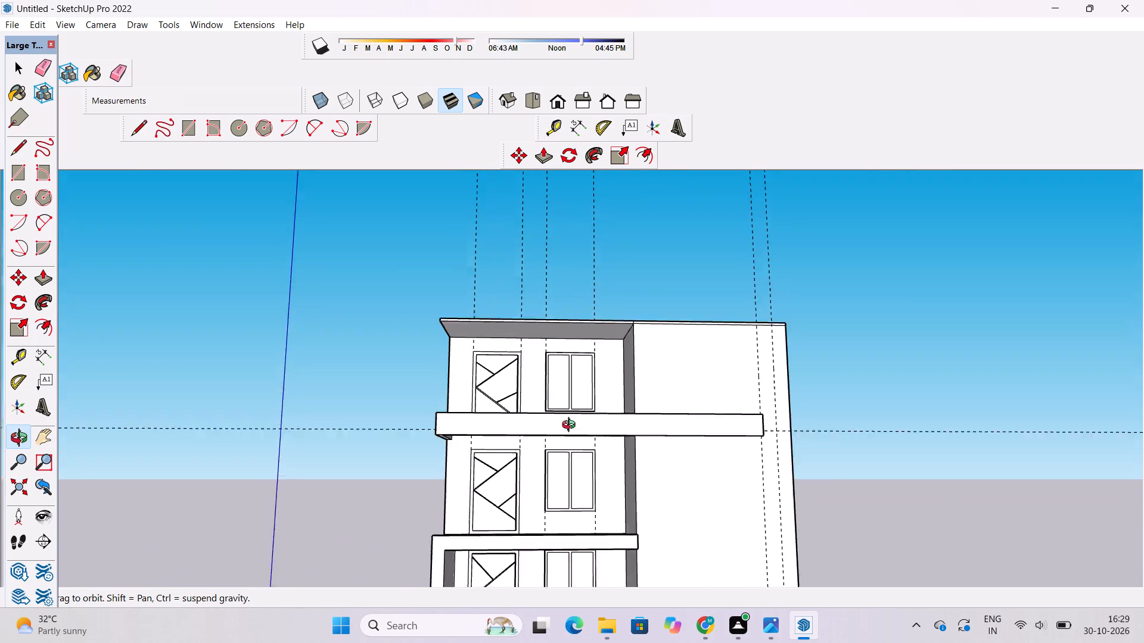
drag(571, 426, 567, 334)
drag(565, 339, 552, 433)
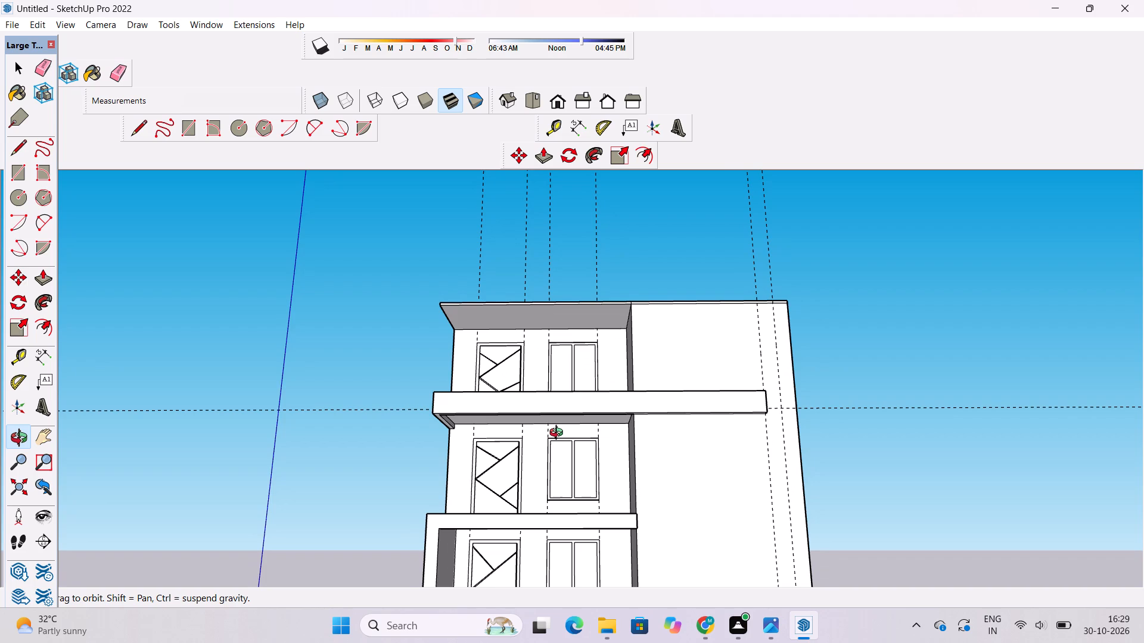
drag(568, 419, 557, 487)
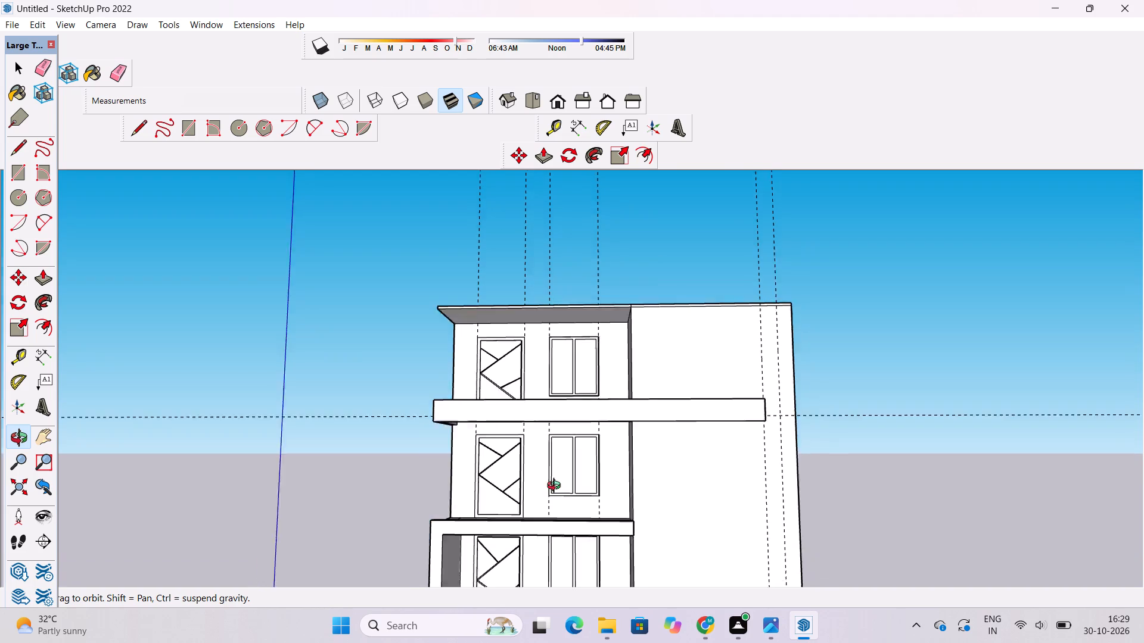
drag(557, 487, 555, 492)
scroll(553, 461, down, 3)
drag(555, 519, 569, 617)
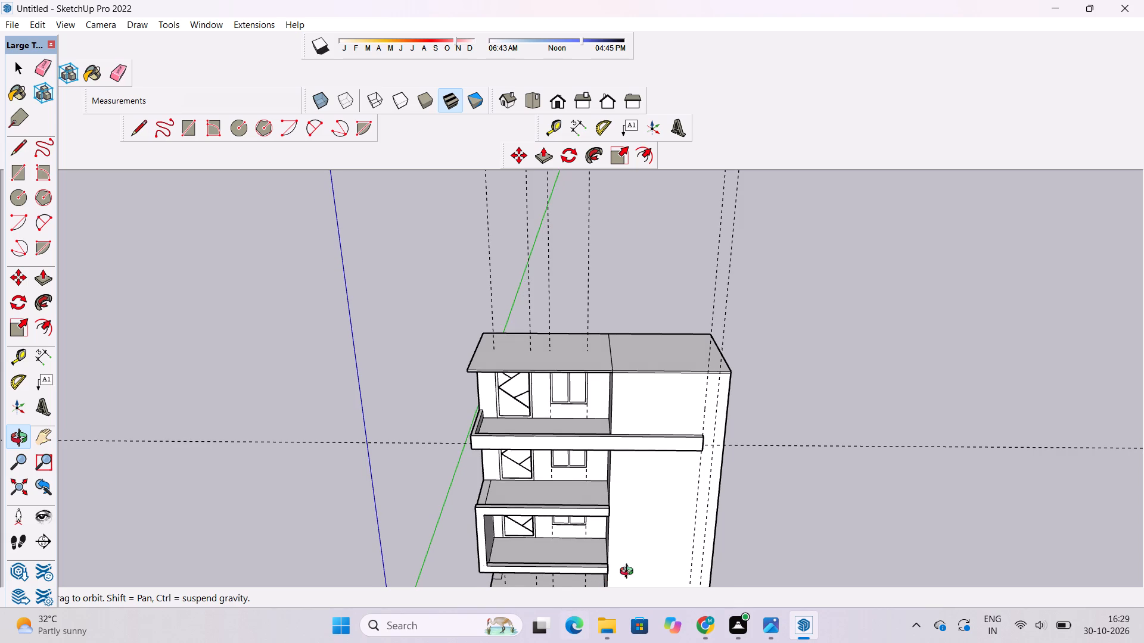
Examine the whole building from a distance, and the facade with its balconies and extended band up close.
scroll(694, 461, down, 4)
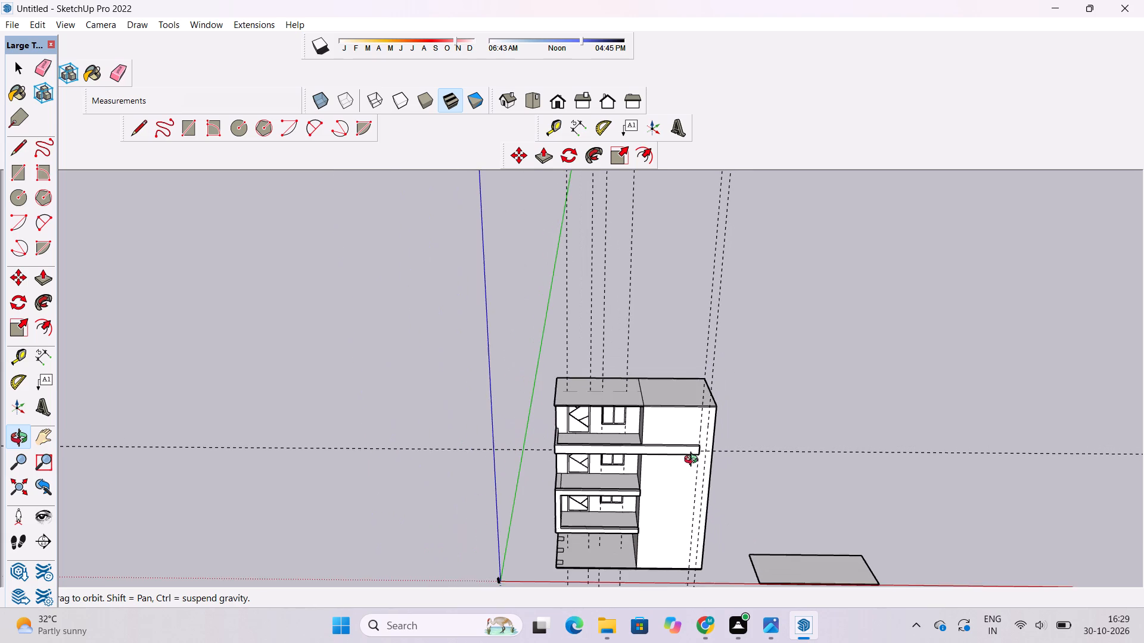
scroll(694, 461, down, 1)
drag(696, 464, 672, 432)
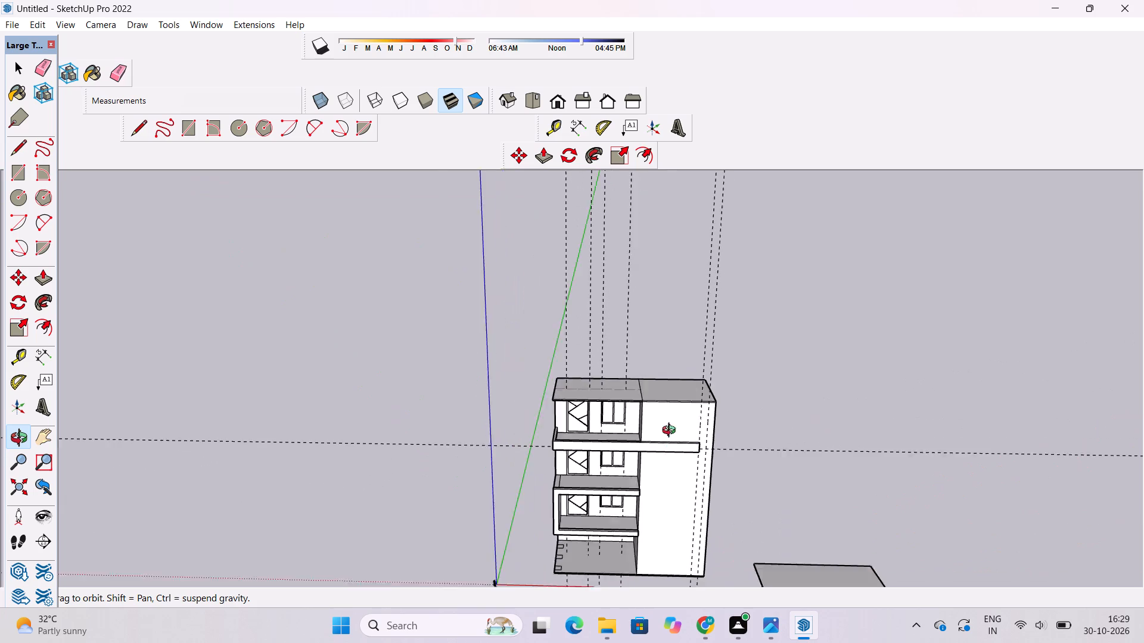
drag(672, 432, 670, 430)
scroll(642, 366, down, 16)
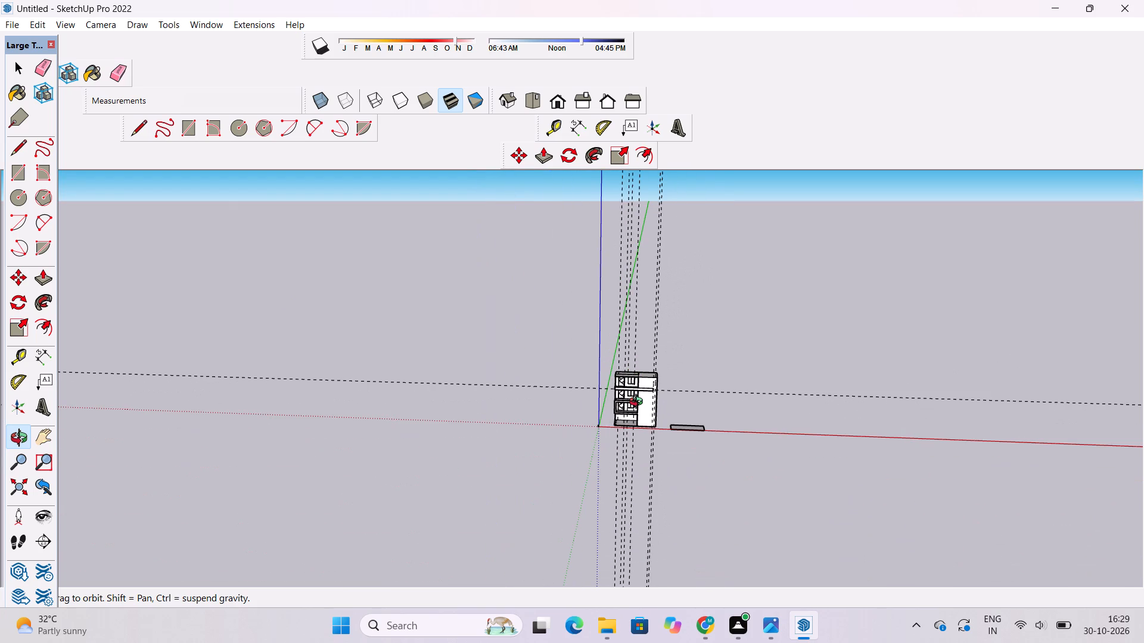
scroll(585, 413, up, 5)
shift+drag(715, 457, 675, 392)
scroll(663, 377, up, 2)
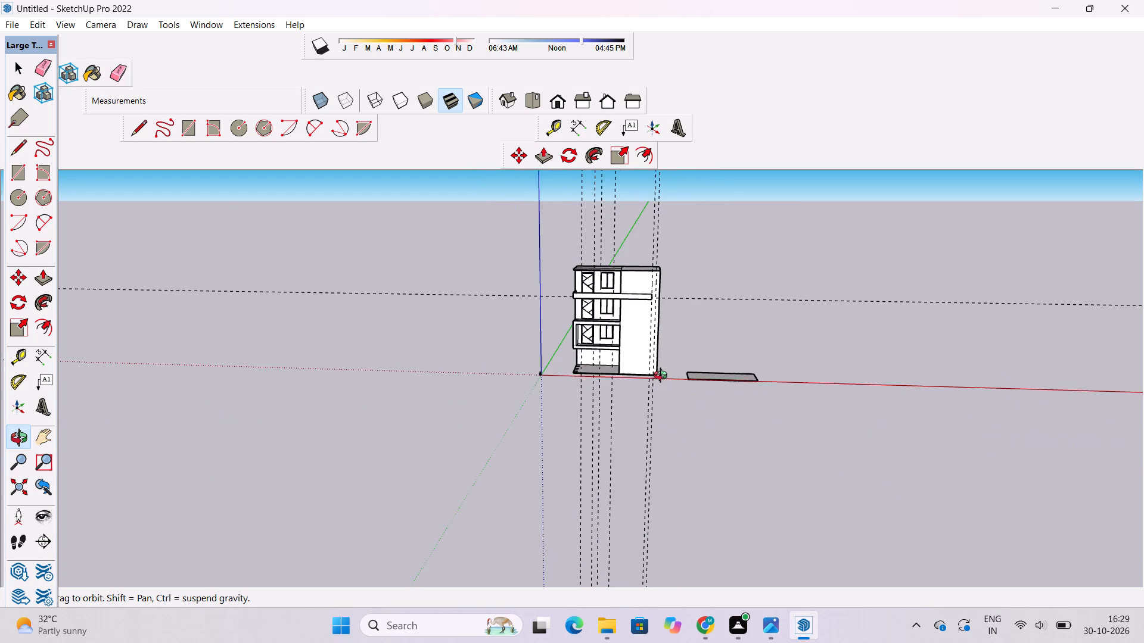
scroll(663, 377, up, 6)
drag(581, 367, 618, 424)
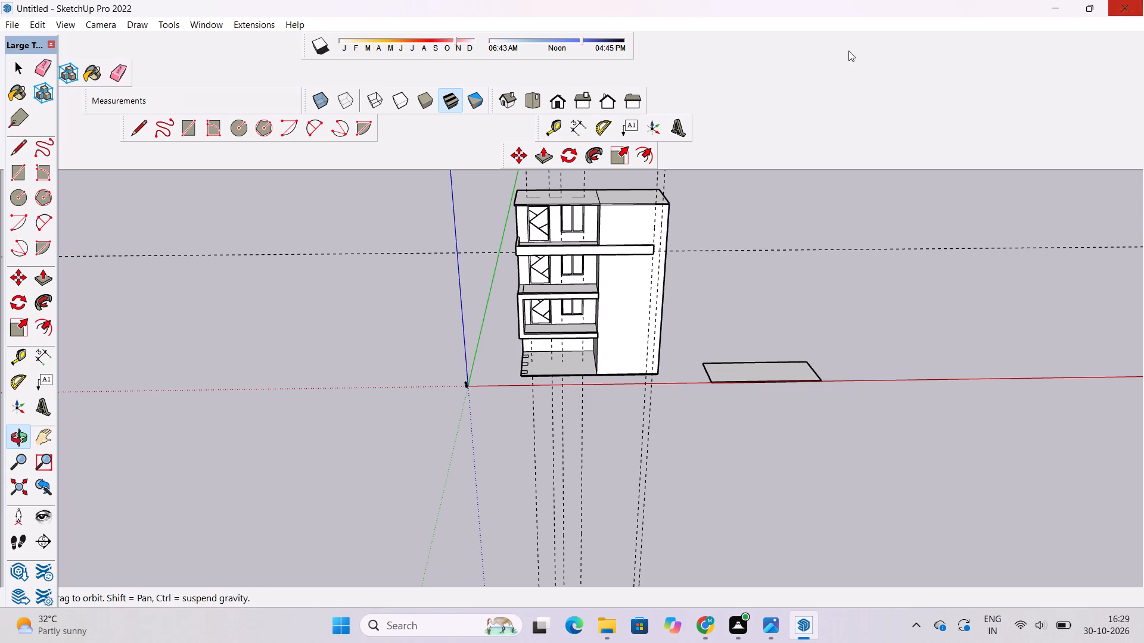
scroll(456, 371, down, 2)
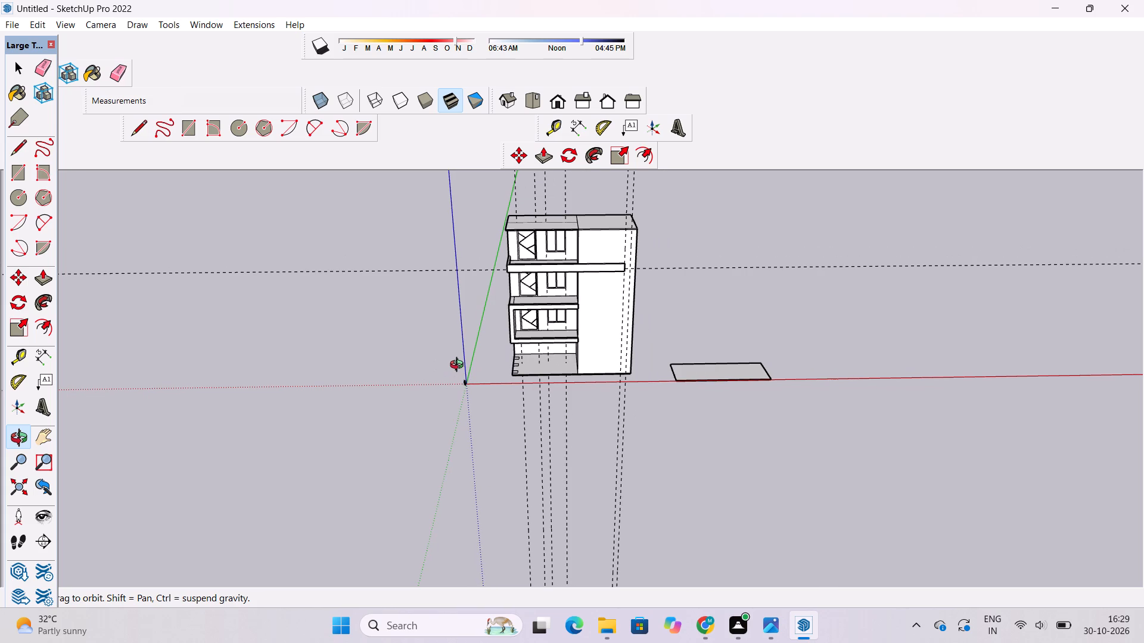
drag(472, 370, 485, 352)
shift+drag(629, 301, 642, 252)
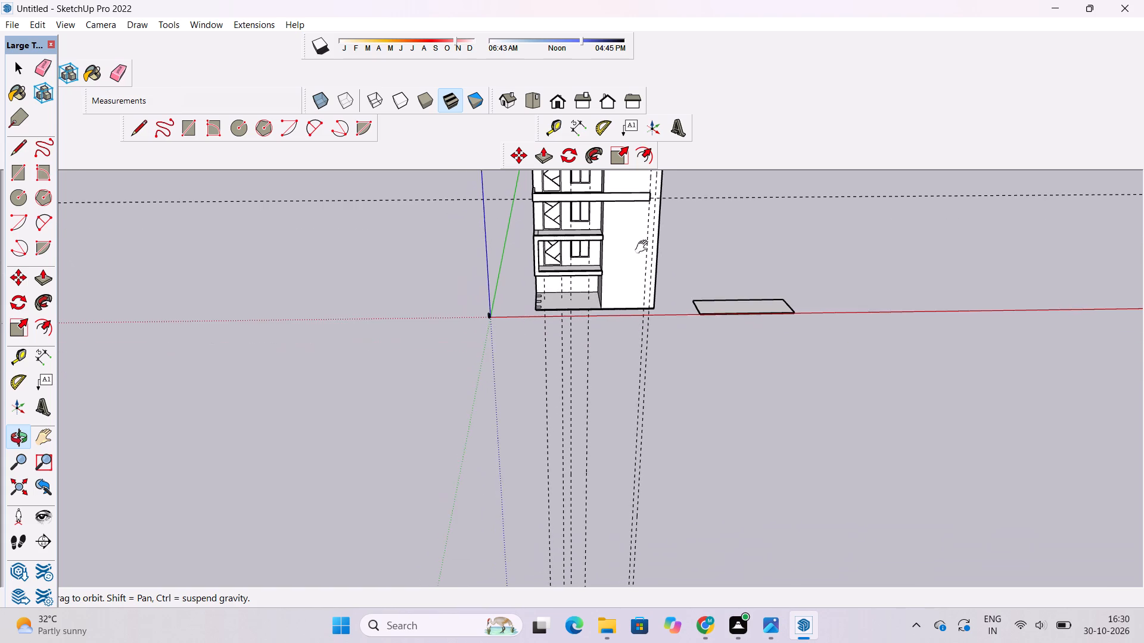
shift+scroll(610, 236, down, 6)
shift+drag(652, 216, 559, 292)
scroll(559, 292, up, 13)
shift+drag(523, 261, 523, 270)
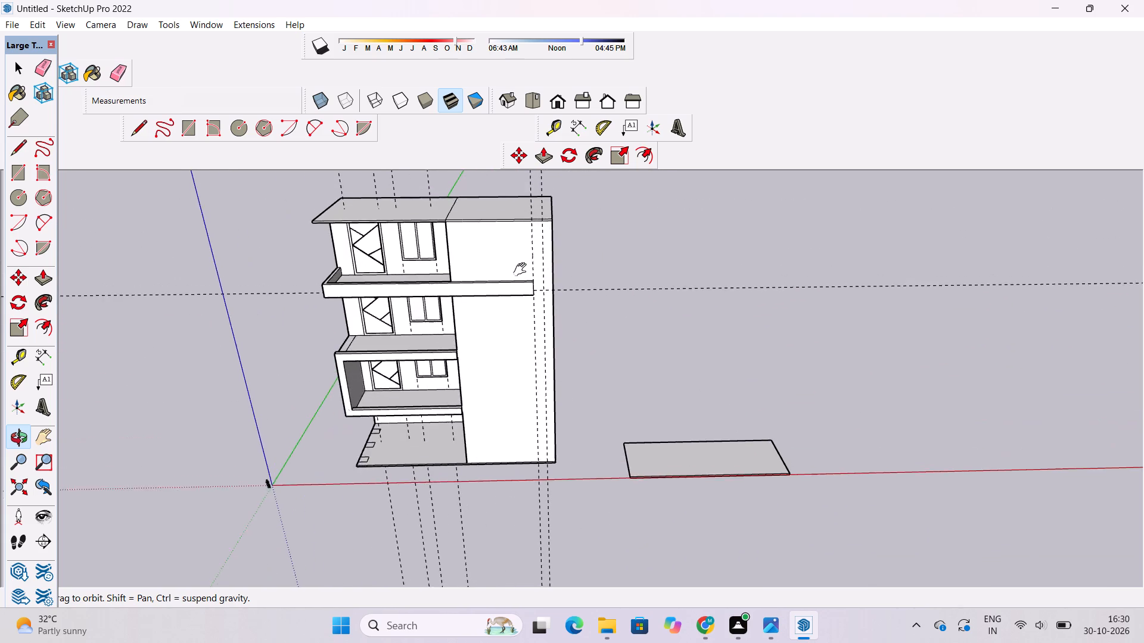
shift+drag(523, 270, 526, 295)
drag(527, 298, 545, 243)
scroll(446, 313, up, 3)
shift+drag(444, 301, 472, 311)
shift+drag(589, 285, 554, 286)
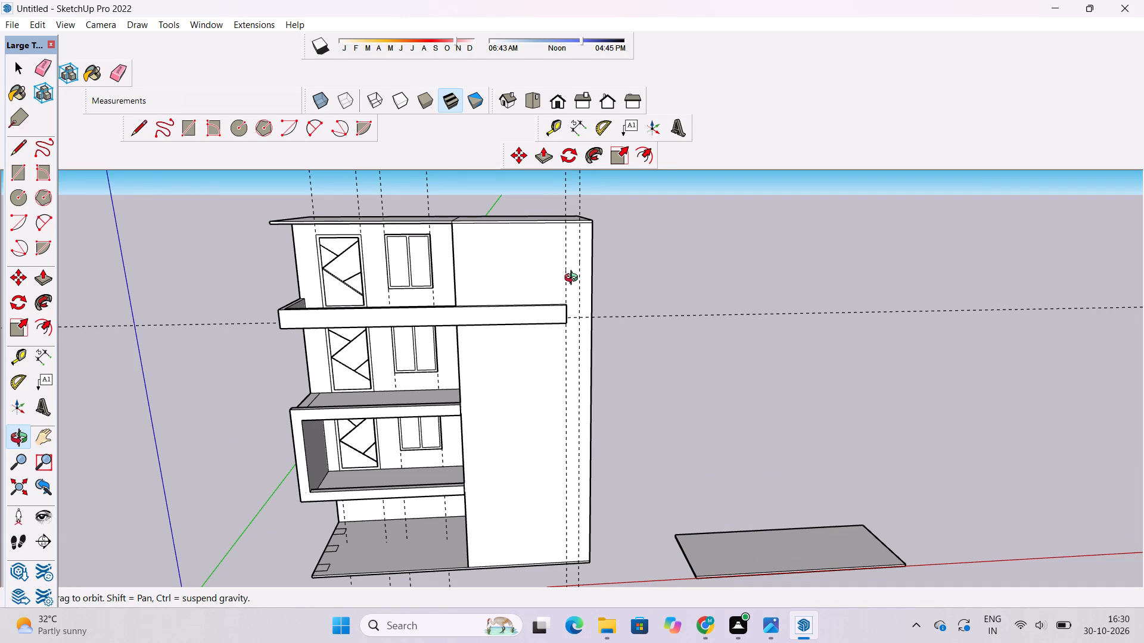
scroll(574, 279, down, 1)
scroll(577, 279, up, 3)
drag(576, 288, 547, 294)
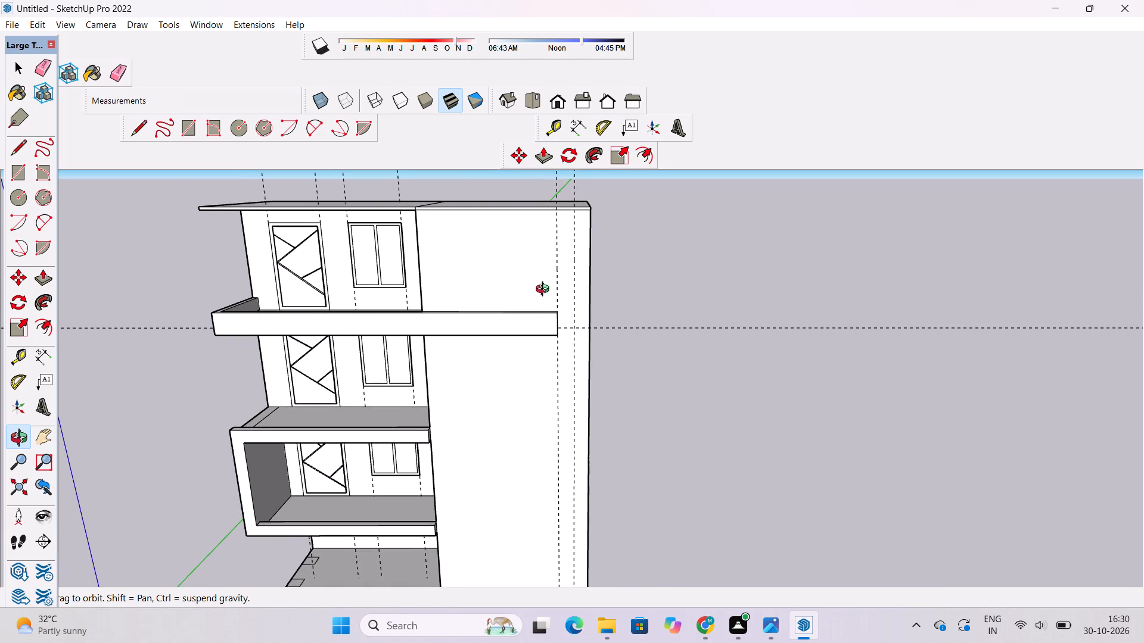
click(545, 291)
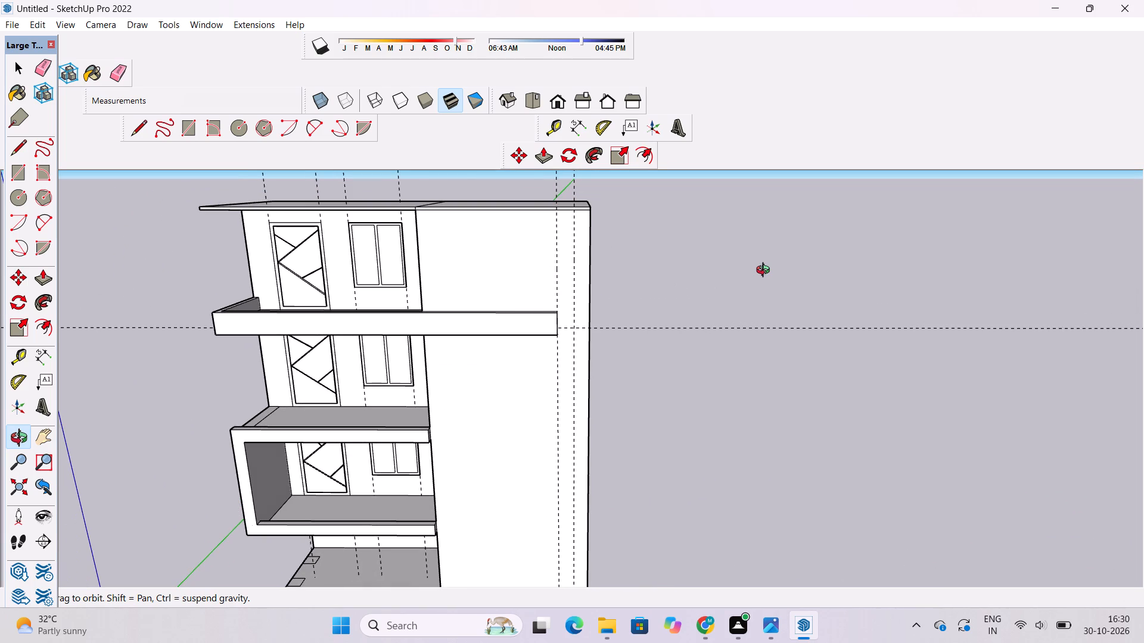
Draw a line from the upper band's bottom end corner to the outer vertical guide and up along it to the roof slab.
scroll(576, 330, down, 2)
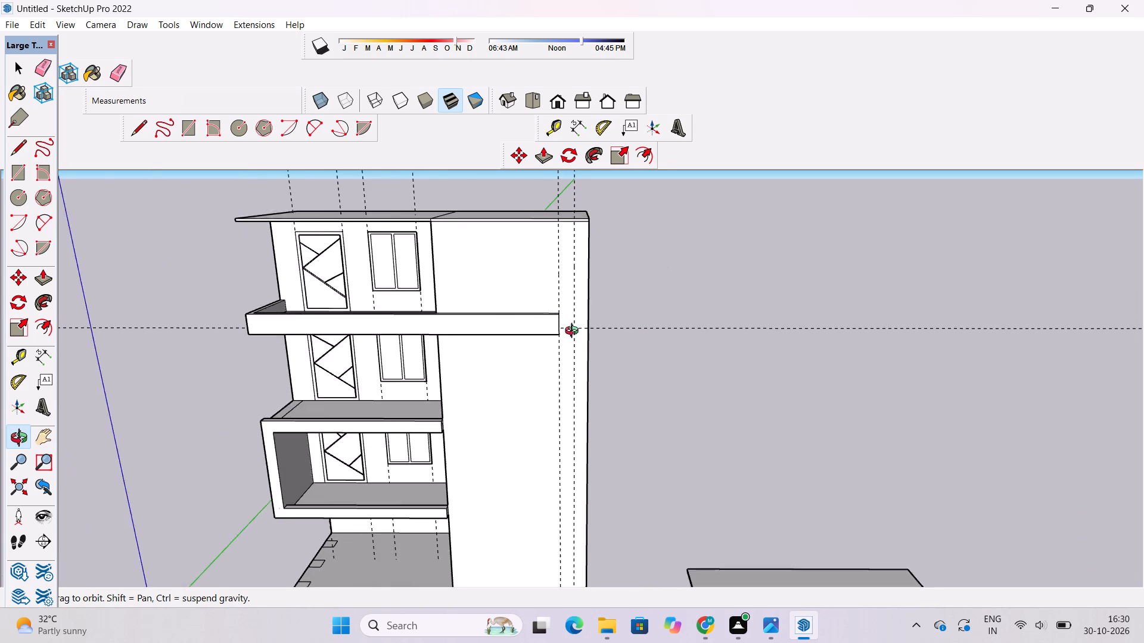
scroll(574, 332, down, 1)
shift+scroll(572, 340, up, 4)
shift+click(576, 321)
drag(568, 326, 548, 326)
scroll(546, 326, up, 2)
shift+drag(548, 335, 542, 352)
shift+scroll(557, 330, down, 3)
shift+drag(557, 310, 558, 320)
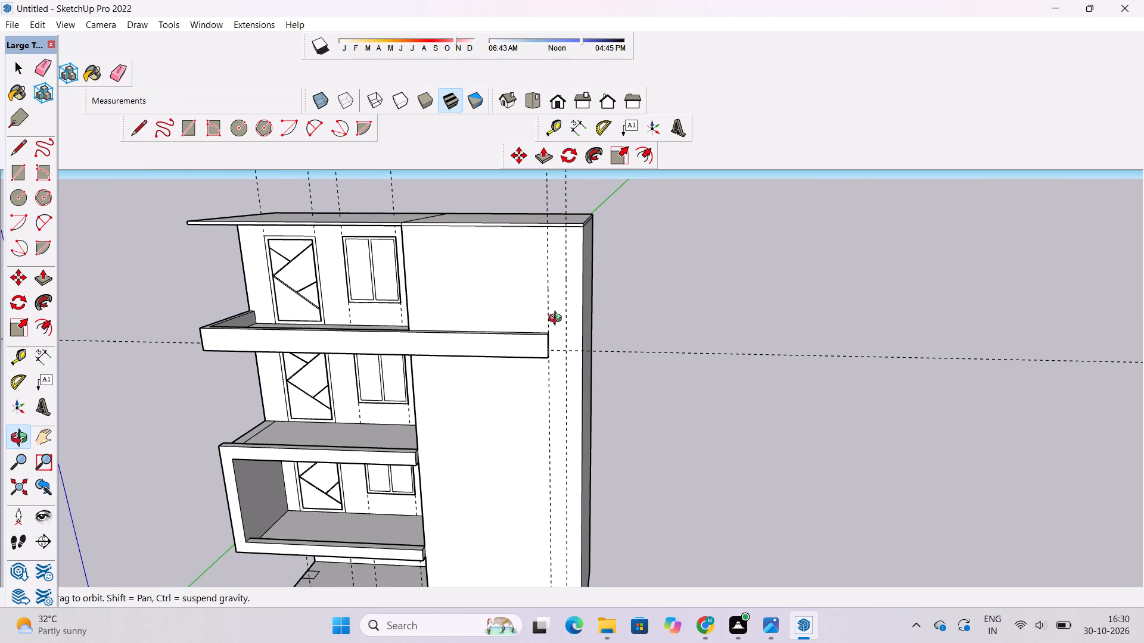
scroll(559, 323, up, 2)
key(l)
scroll(562, 359, up, 12)
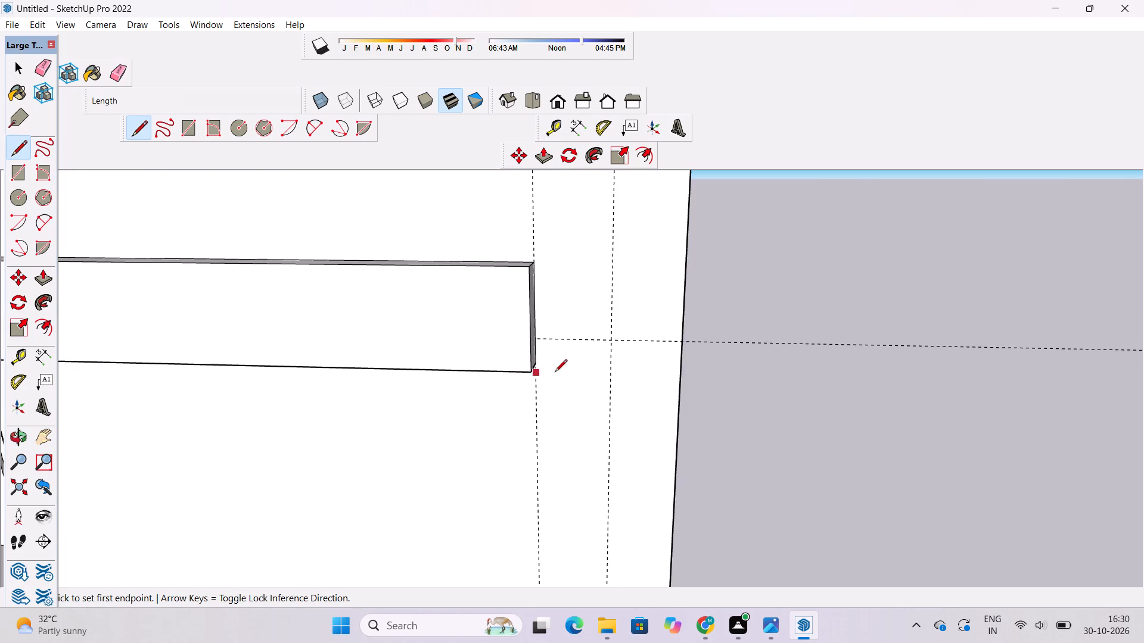
scroll(560, 378, up, 5)
click(520, 355)
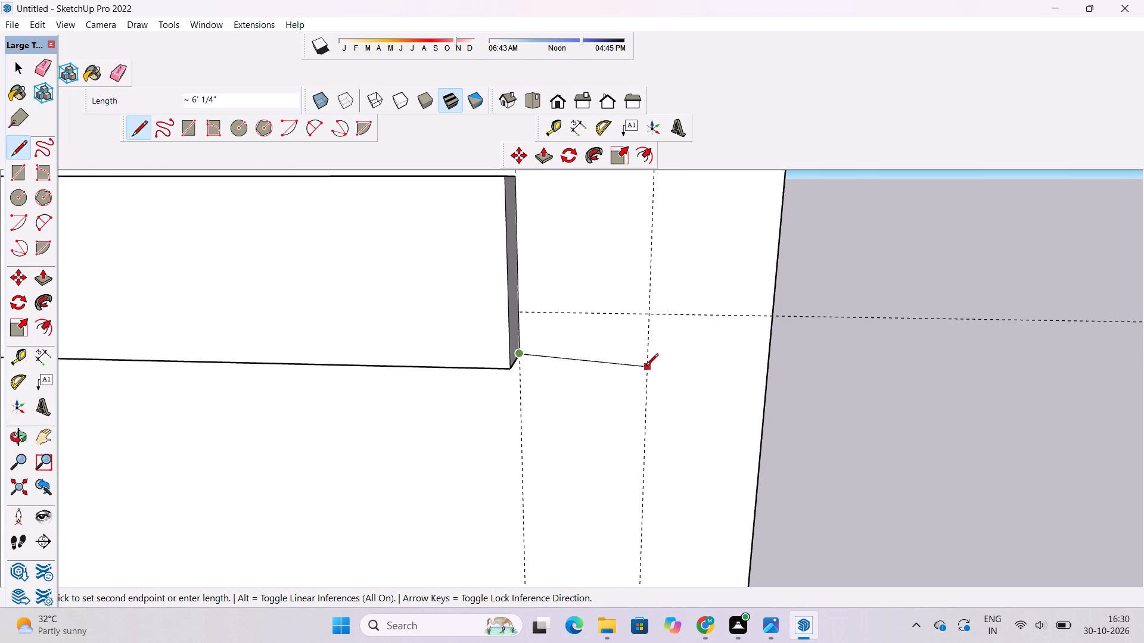
click(650, 357)
scroll(638, 363, down, 9)
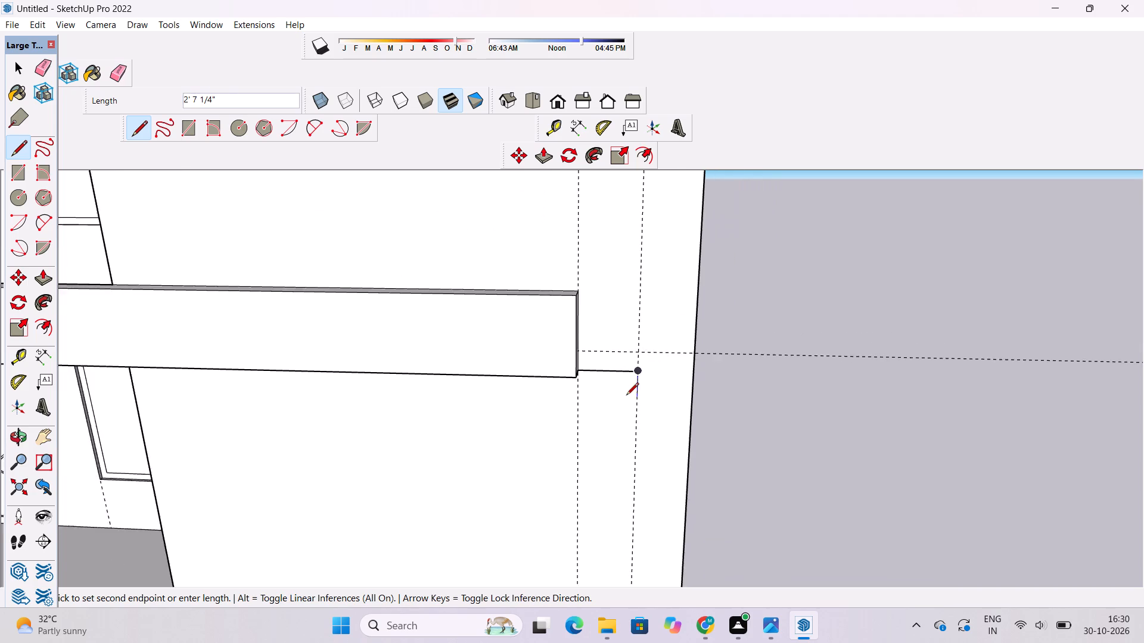
scroll(626, 396, down, 13)
scroll(642, 280, up, 5)
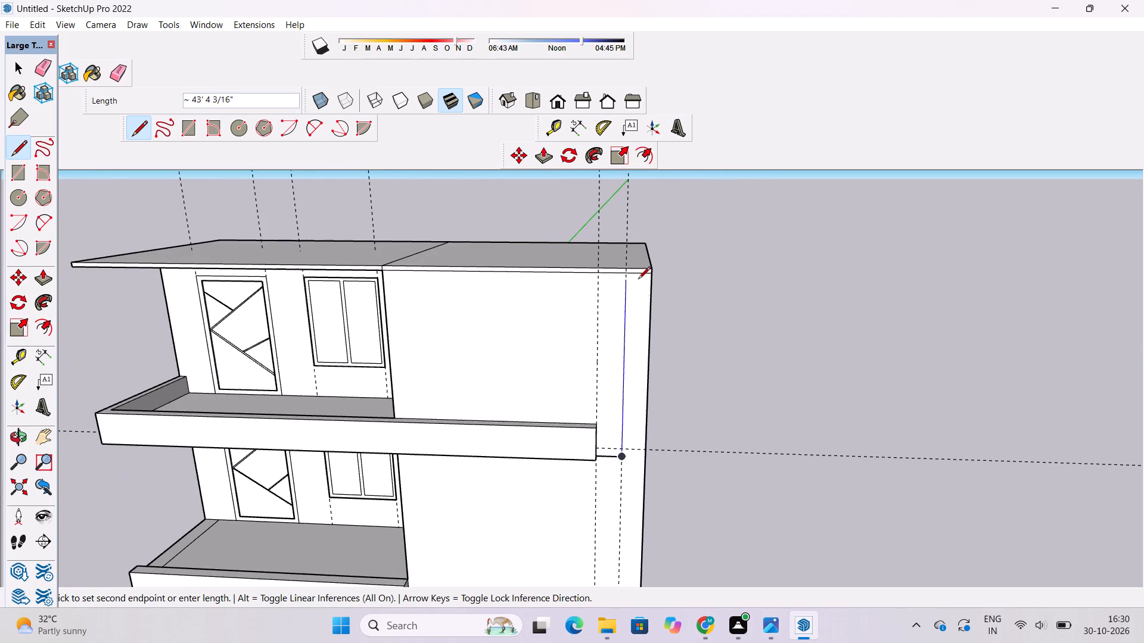
click(626, 272)
scroll(626, 271, down, 2)
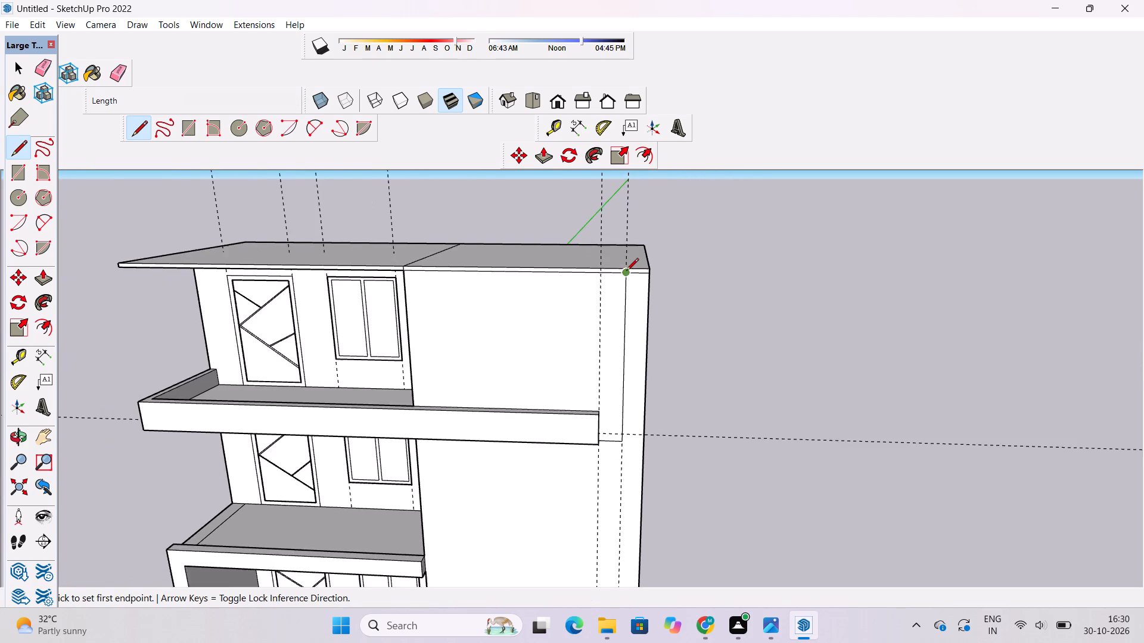
Draw the strip's inner vertical edge along the guide from the band's top end corner up to the roof slab.
scroll(604, 383, up, 20)
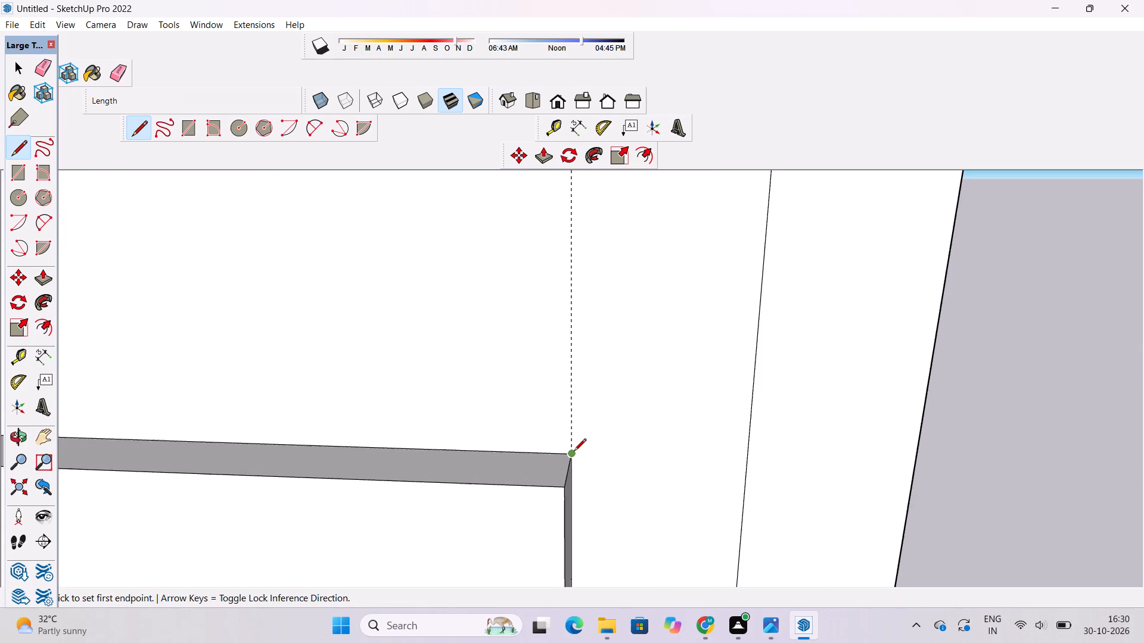
click(574, 452)
scroll(574, 452, down, 17)
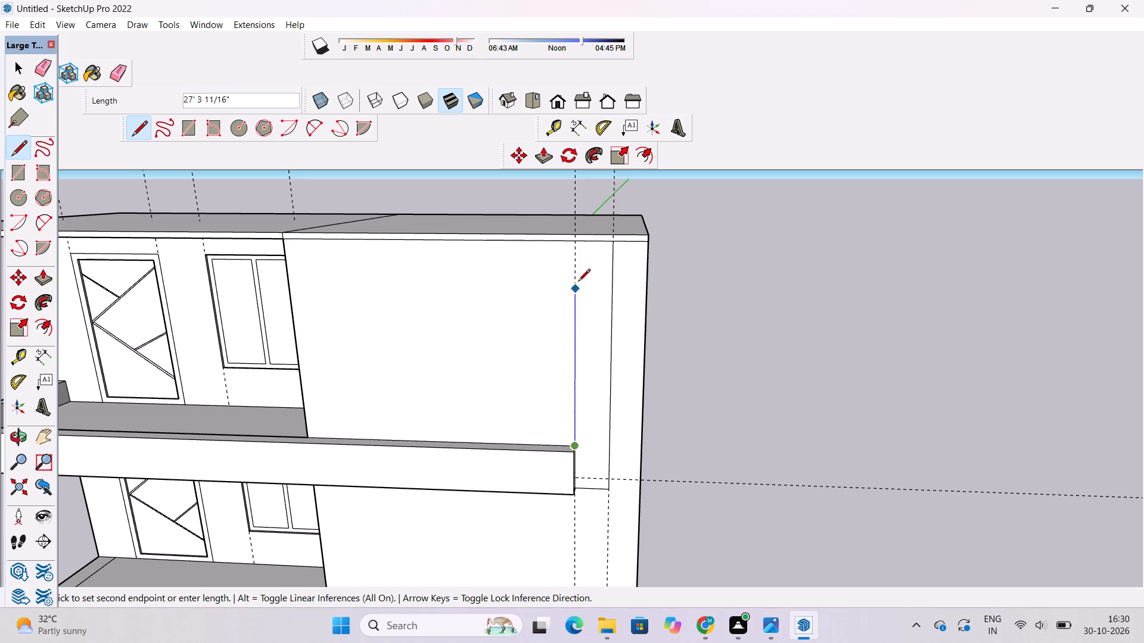
click(580, 245)
scroll(574, 224, down, 5)
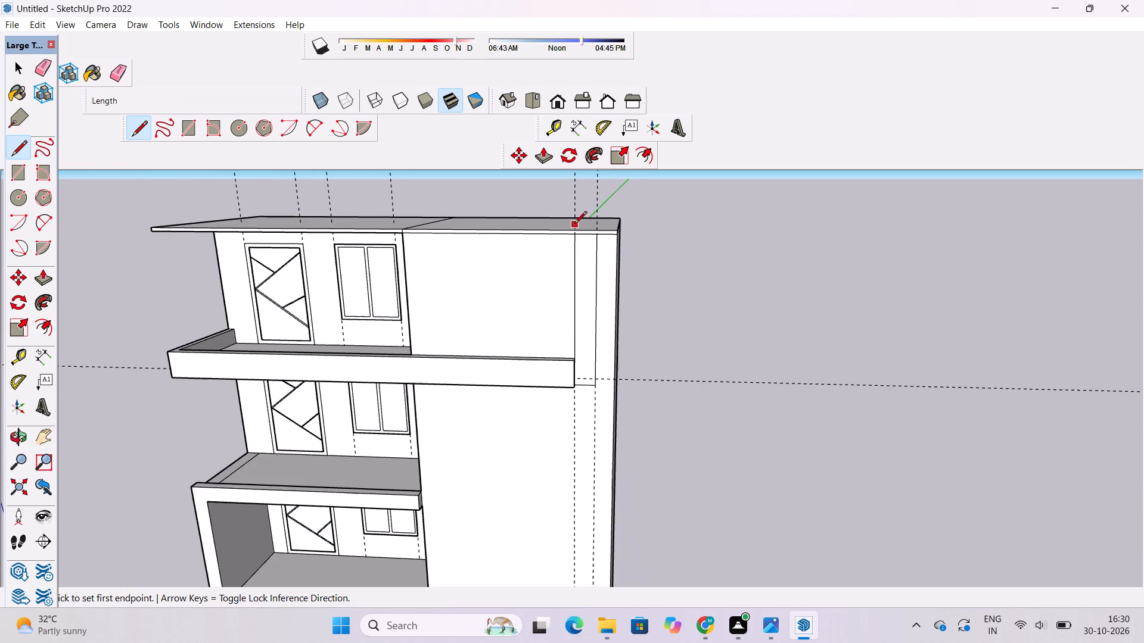
Push/Pull the vertical strip outward 2' 7", flush with the front face of the upper band.
scroll(574, 224, down, 3)
key(p)
scroll(571, 320, up, 4)
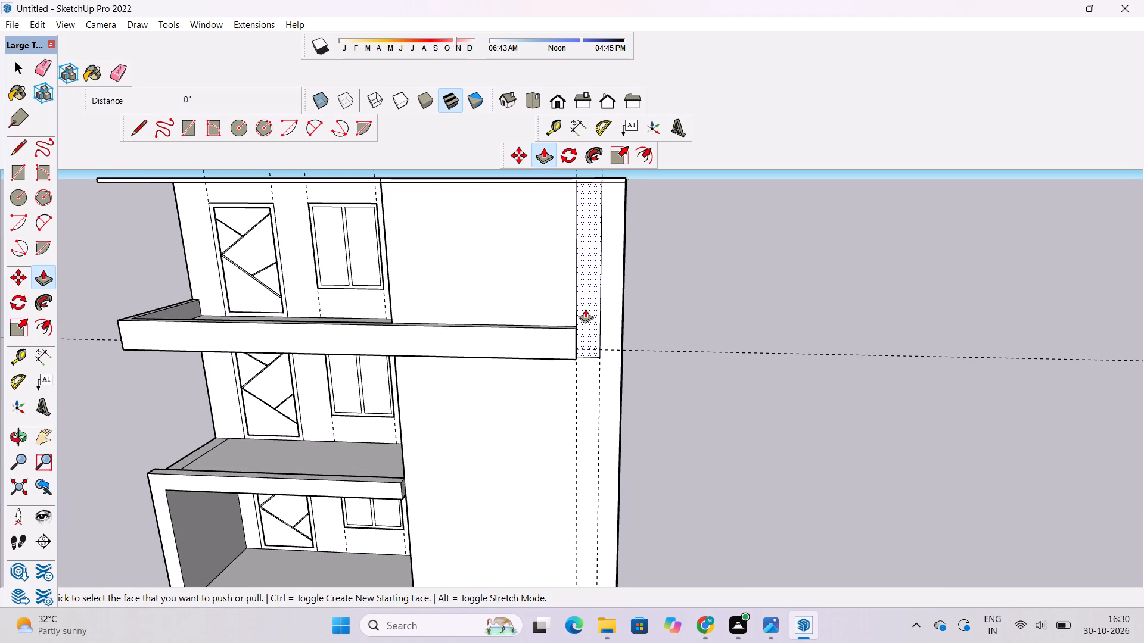
click(586, 308)
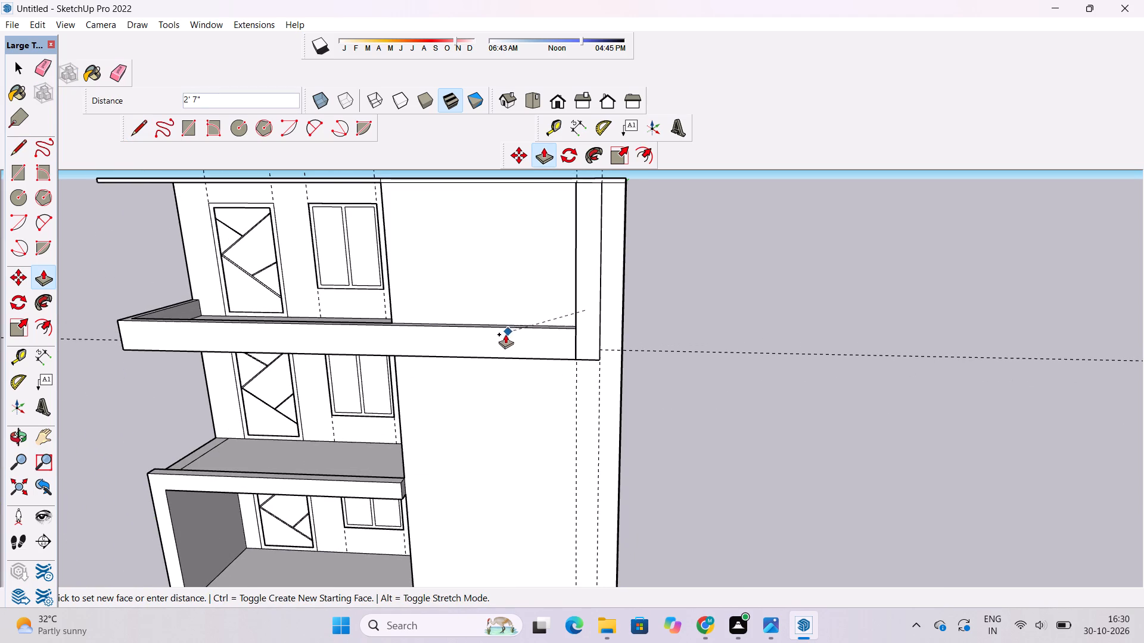
click(502, 336)
scroll(598, 244, down, 6)
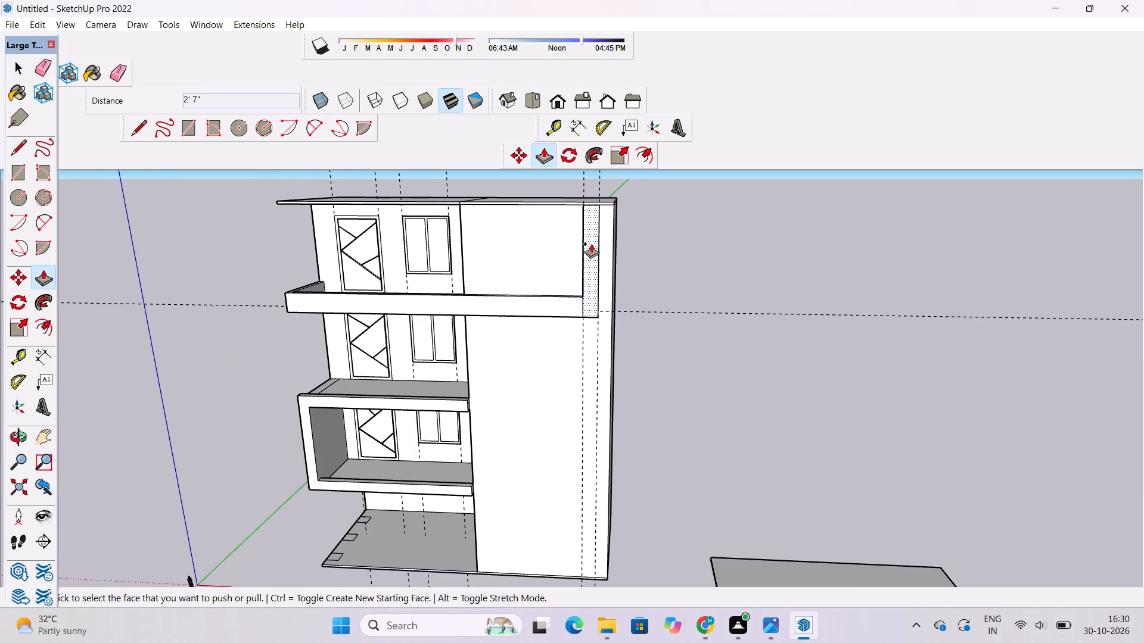
Erase the seam edge between the vertical strip and the upper band on the front face.
key(o)
drag(559, 310, 559, 297)
shift+drag(559, 297, 554, 313)
drag(554, 314, 676, 341)
scroll(619, 321, up, 2)
shift+drag(606, 305, 613, 327)
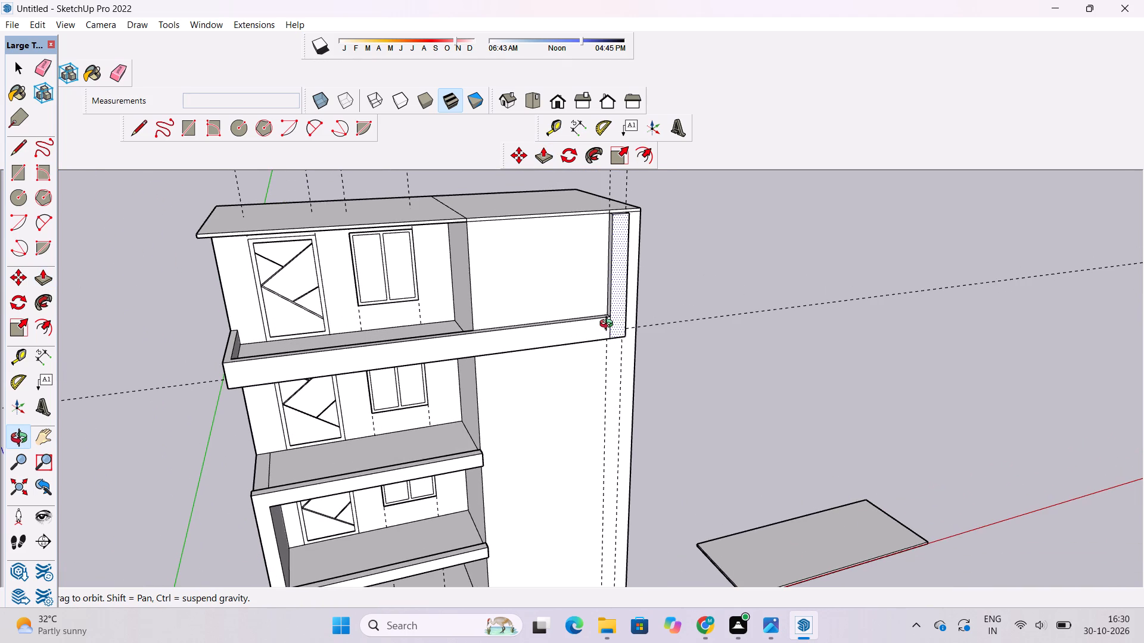
key(e)
scroll(610, 335, up, 4)
click(611, 321)
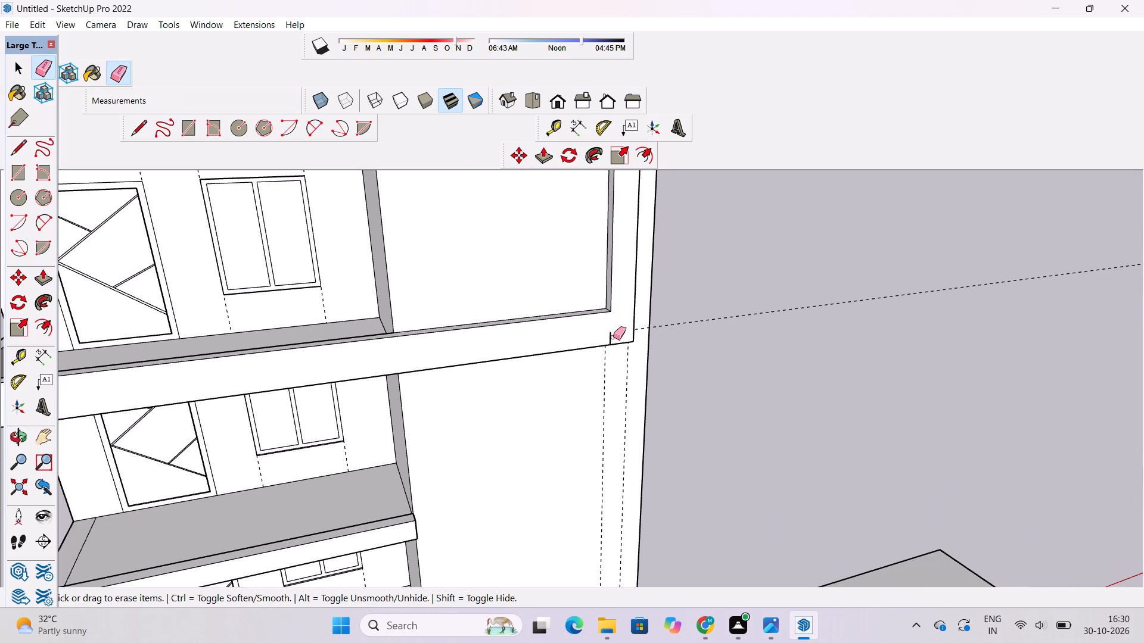
click(611, 335)
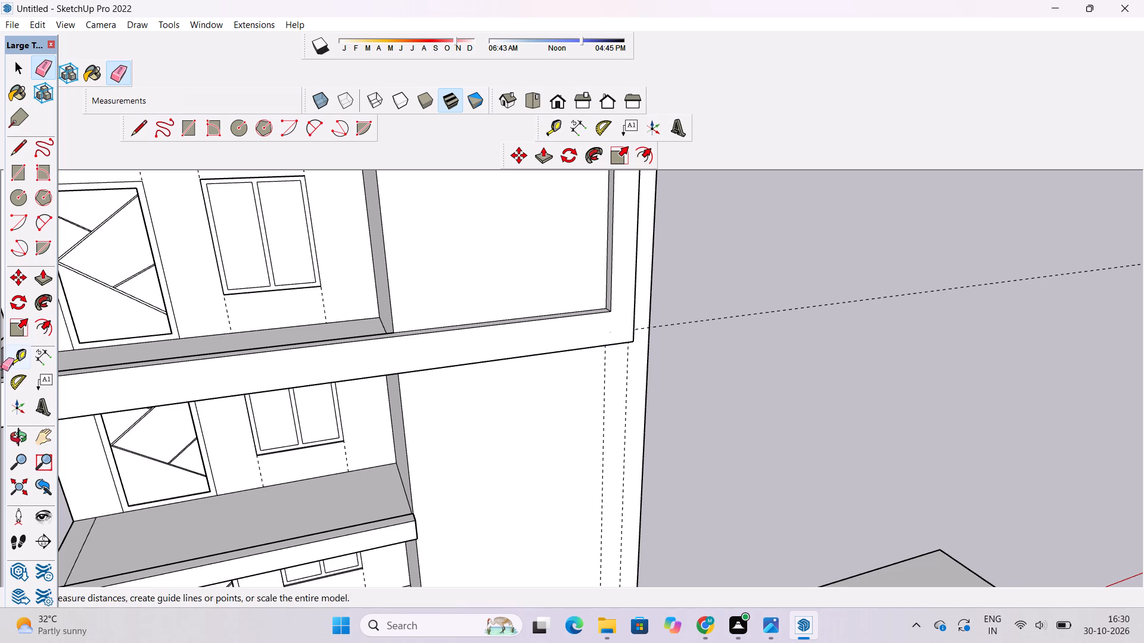
Erase the seam edge between the vertical strip and the band on the underside.
click(26, 435)
drag(467, 434, 338, 374)
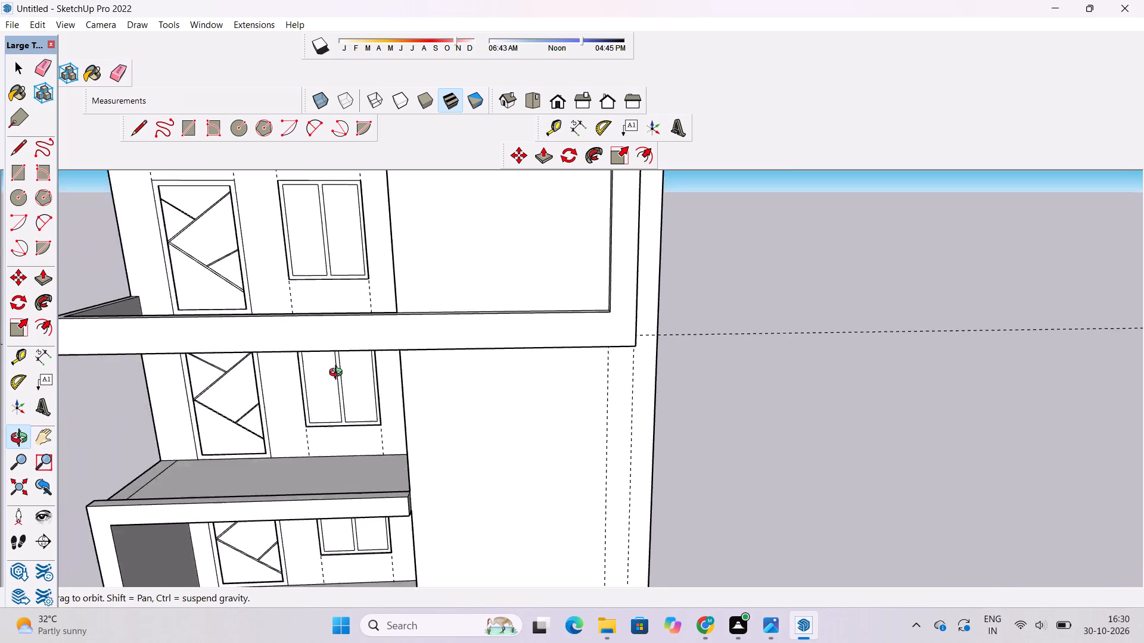
drag(338, 374, 168, 289)
drag(547, 333, 601, 235)
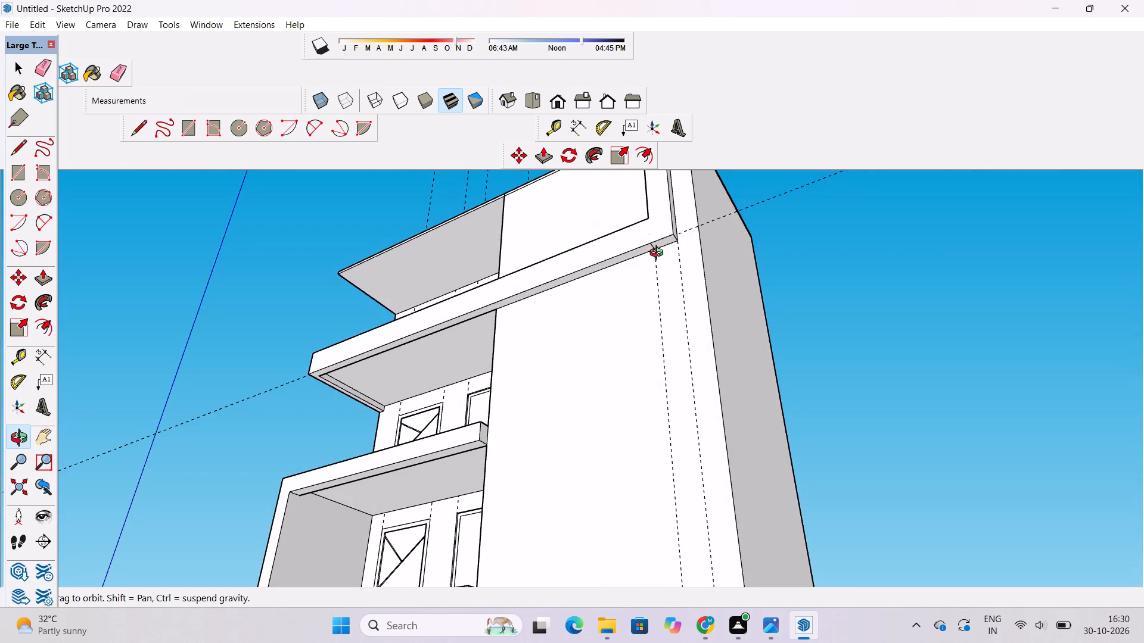
scroll(648, 241, up, 8)
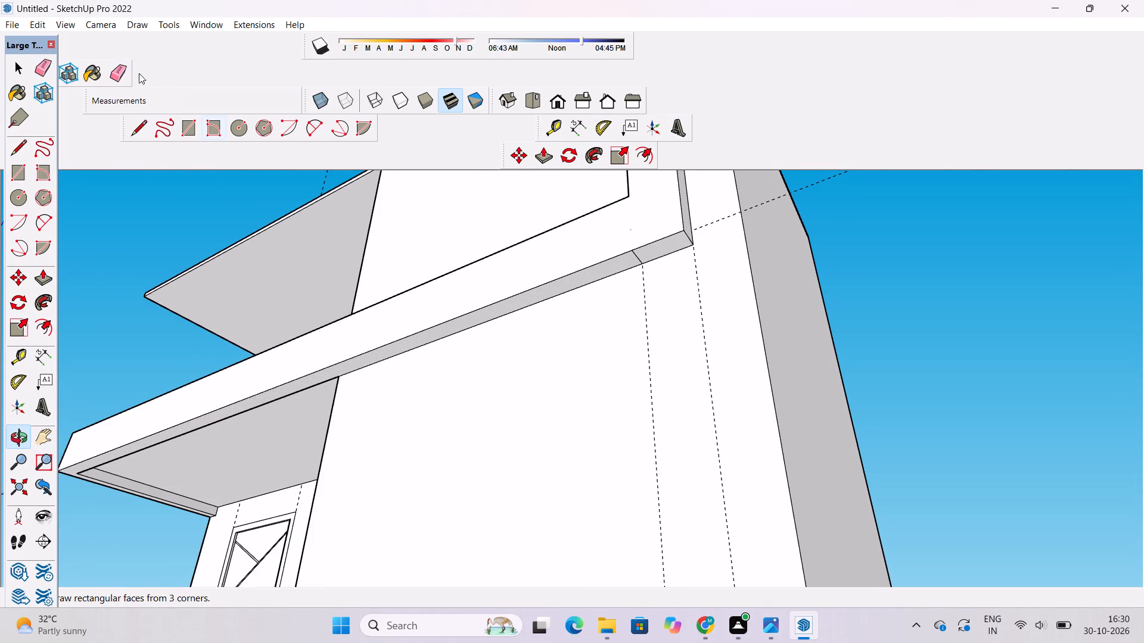
click(128, 76)
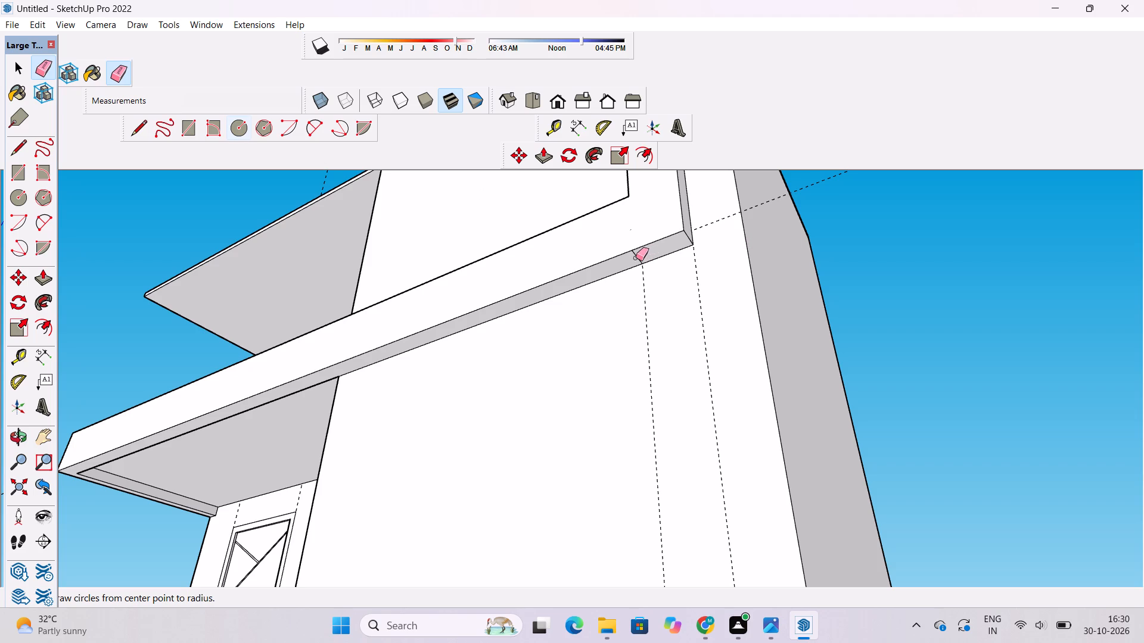
click(636, 258)
Examine the L-shaped band from below and the whole building's front from a distance.
click(15, 433)
scroll(283, 373, down, 3)
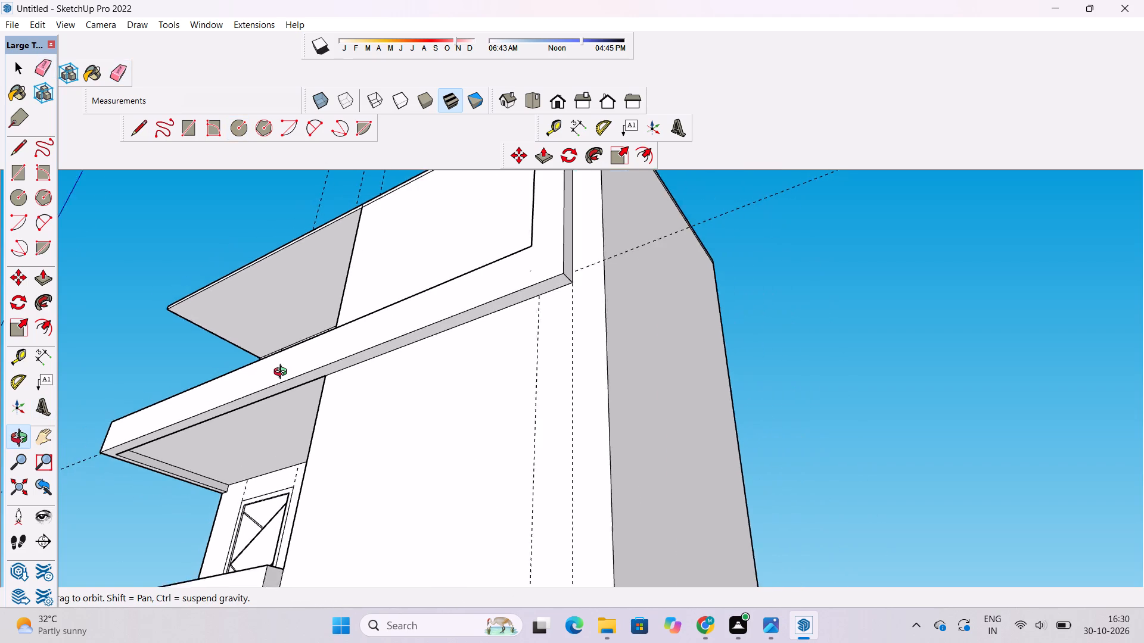
scroll(283, 373, down, 7)
drag(355, 333, 377, 377)
shift+drag(283, 369, 420, 339)
shift+drag(420, 339, 512, 403)
scroll(601, 324, down, 5)
drag(614, 324, 634, 380)
shift+drag(655, 365, 648, 358)
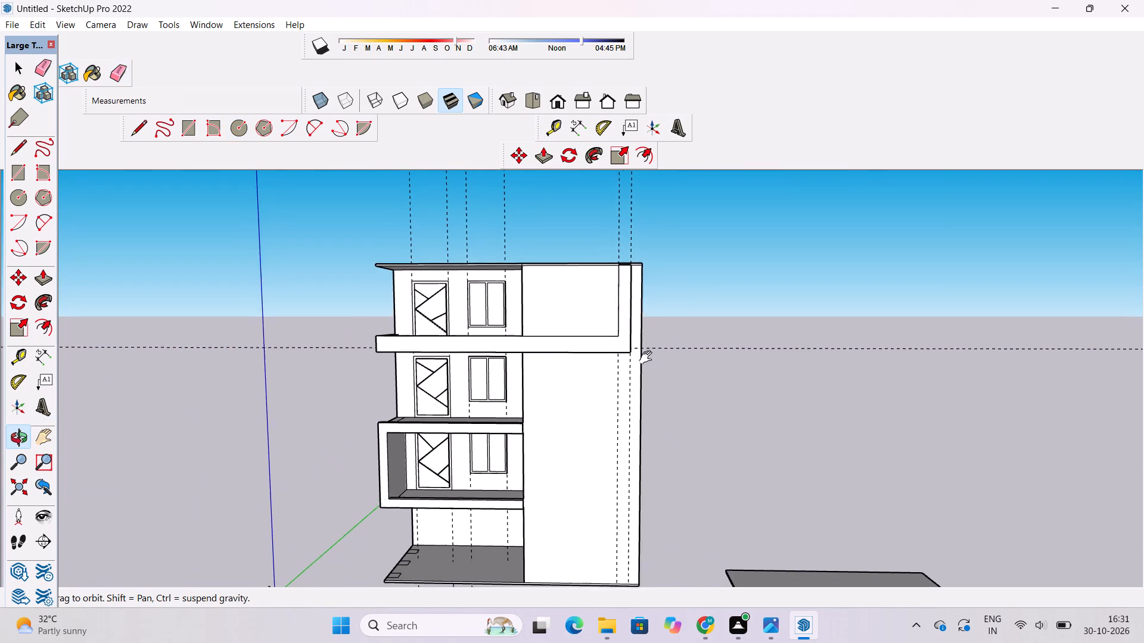
shift+drag(648, 358, 646, 358)
Erase the horizontal edge separating the side wall from the ground slab at the building's base.
shift+drag(676, 349, 529, 250)
shift+drag(576, 543, 531, 438)
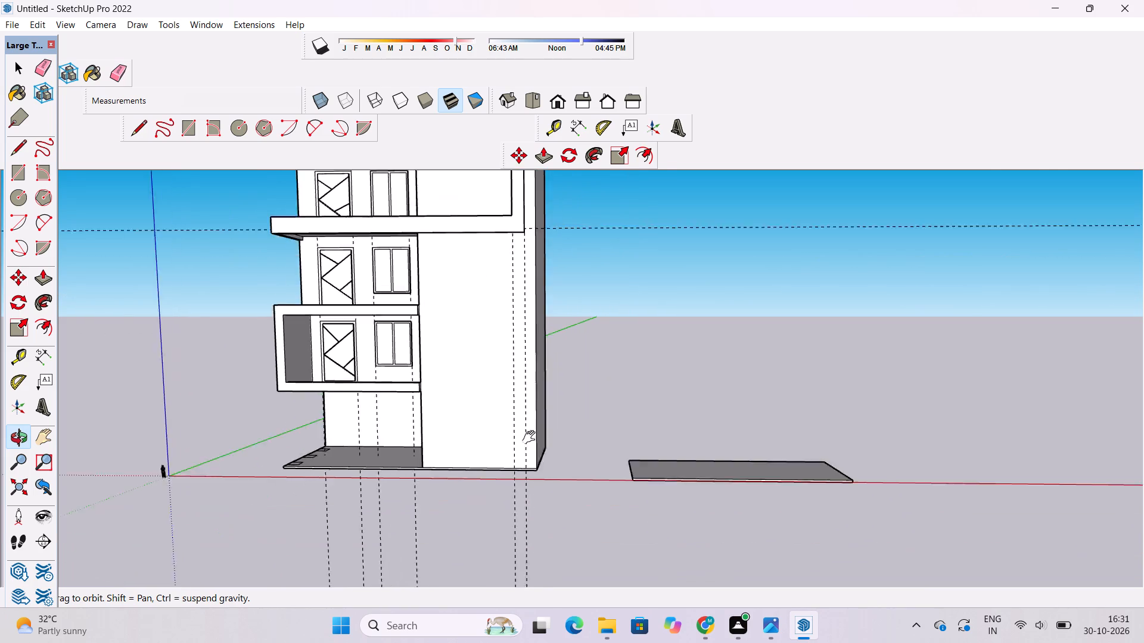
shift+drag(531, 438, 409, 490)
scroll(451, 461, up, 14)
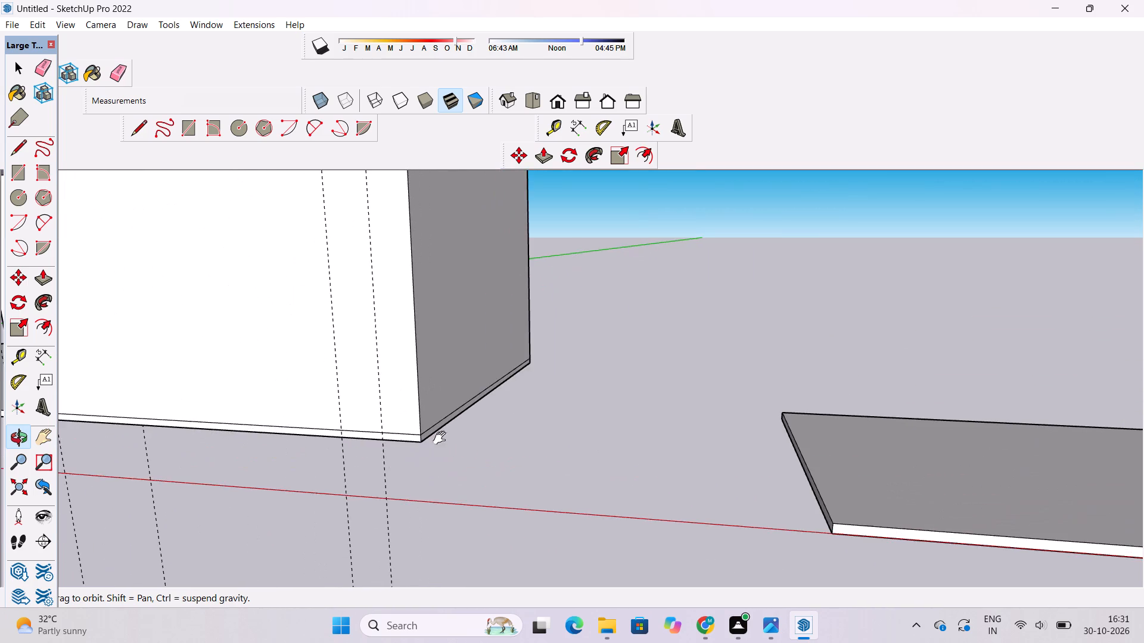
shift+drag(442, 438, 477, 516)
drag(478, 516, 479, 482)
key(e)
scroll(482, 463, up, 4)
drag(483, 454, 483, 461)
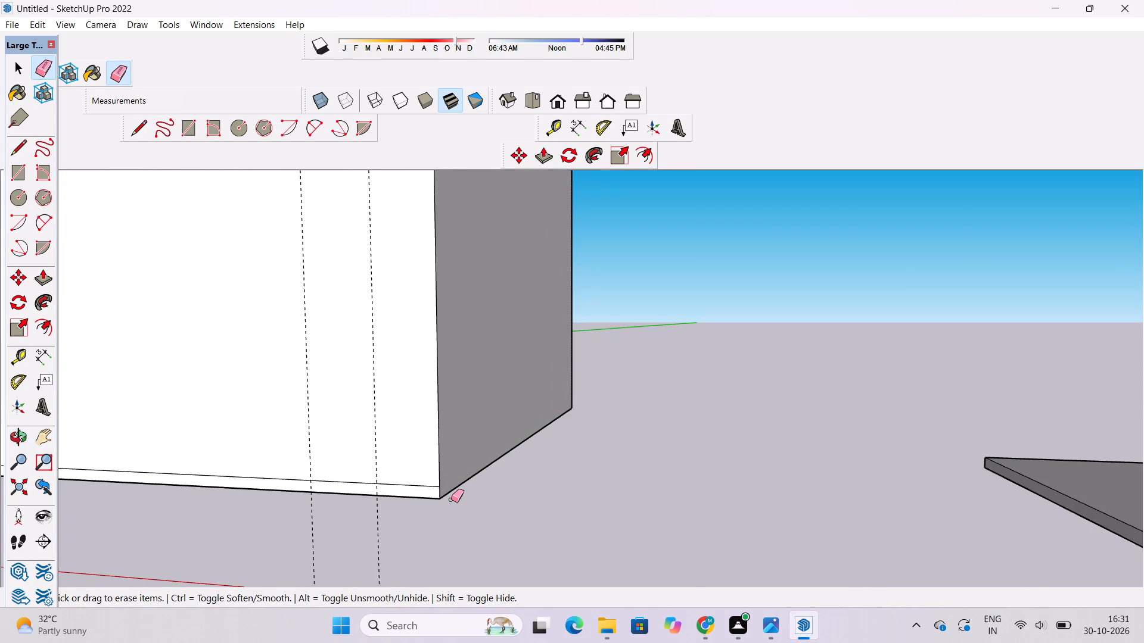
Push/Pull the building's blank side wall outward 10.6' toward the separate ground slab.
scroll(450, 500, down, 10)
scroll(450, 508, up, 1)
scroll(451, 519, down, 3)
key(p)
scroll(460, 470, down, 5)
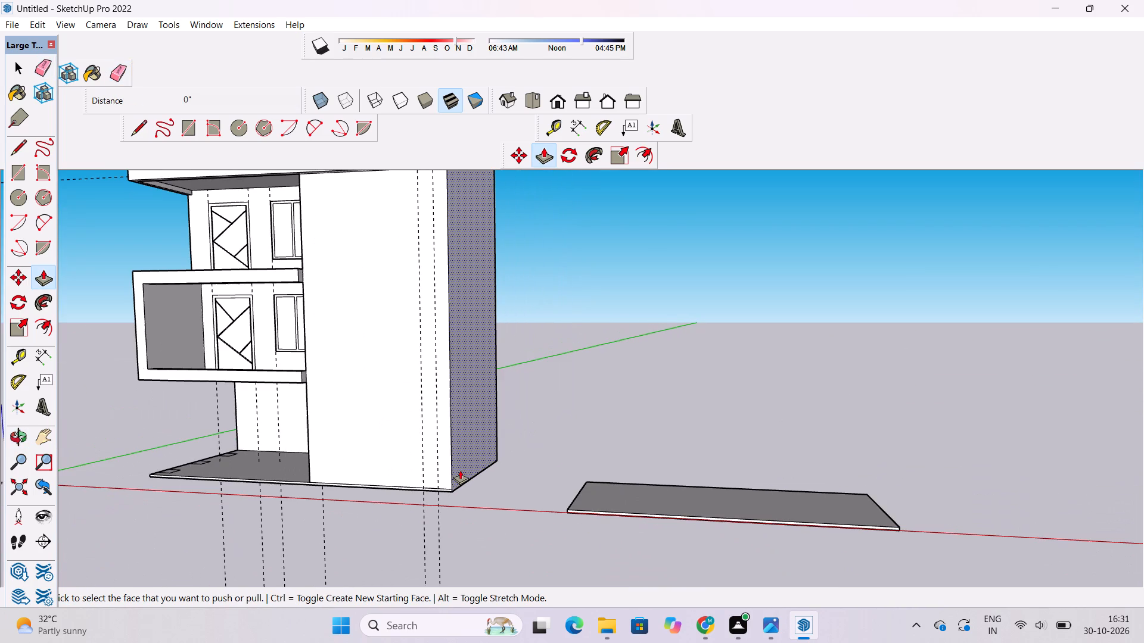
click(460, 470)
scroll(460, 470, down, 8)
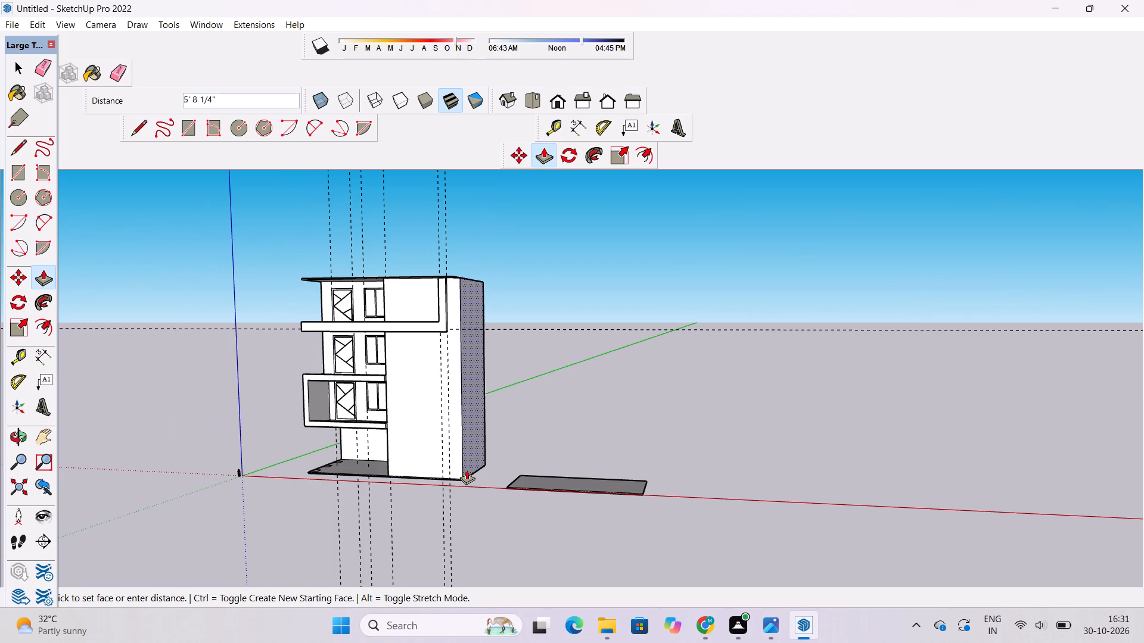
scroll(467, 470, up, 4)
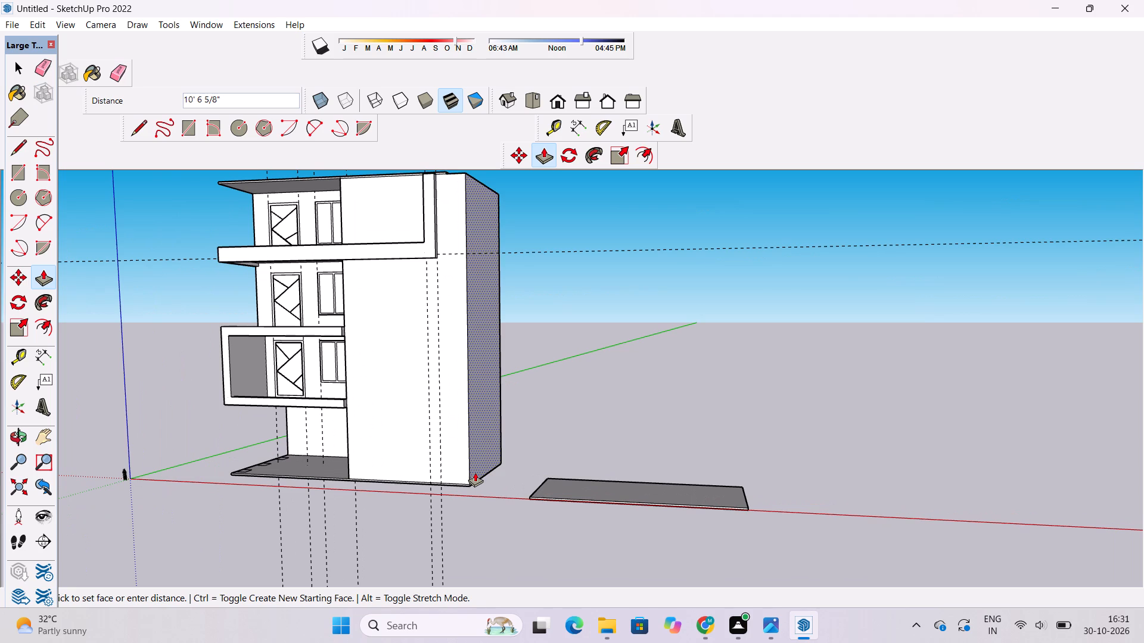
key(1)
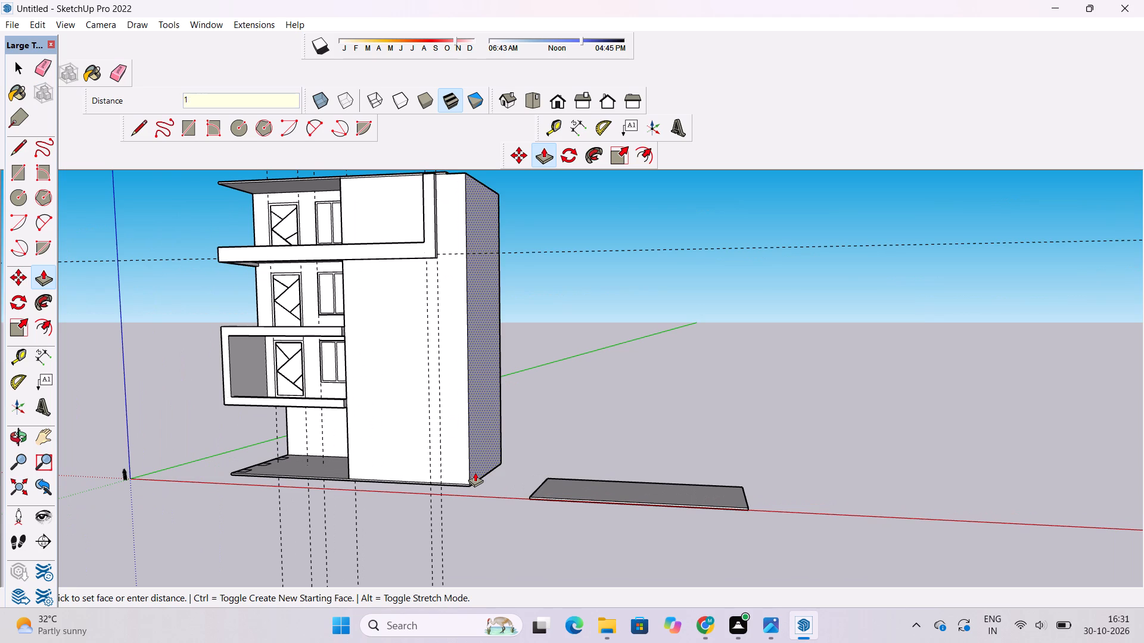
text(0.6')
key(Return)
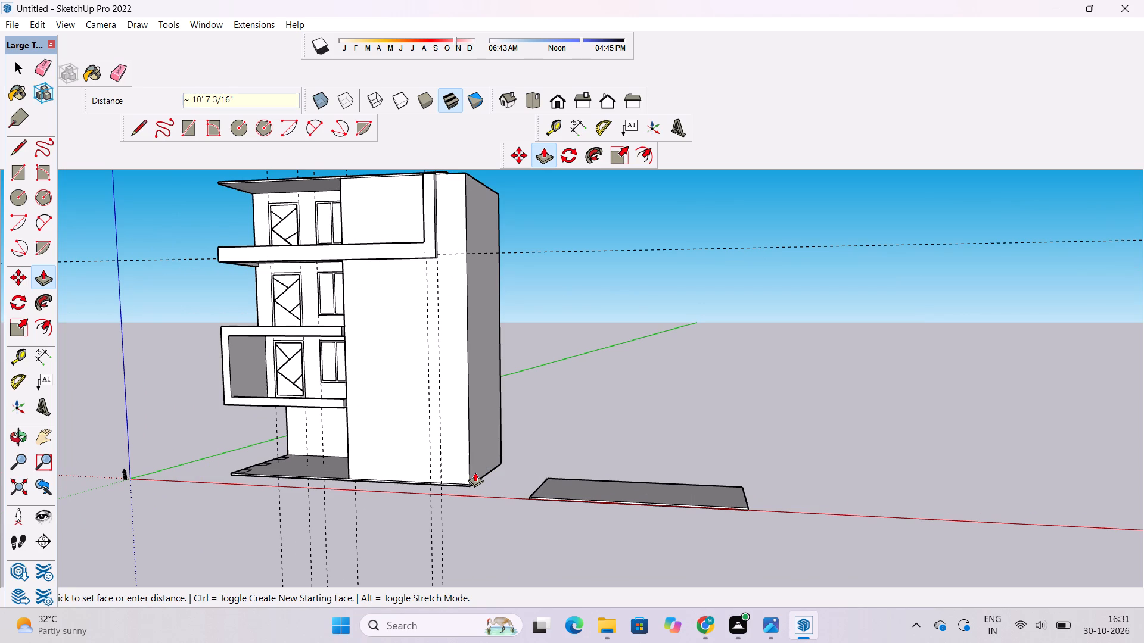
Push/Pull the thin side edge of the roof slab outward until it is flush with the widened blank side wall.
key(o)
drag(505, 435, 446, 488)
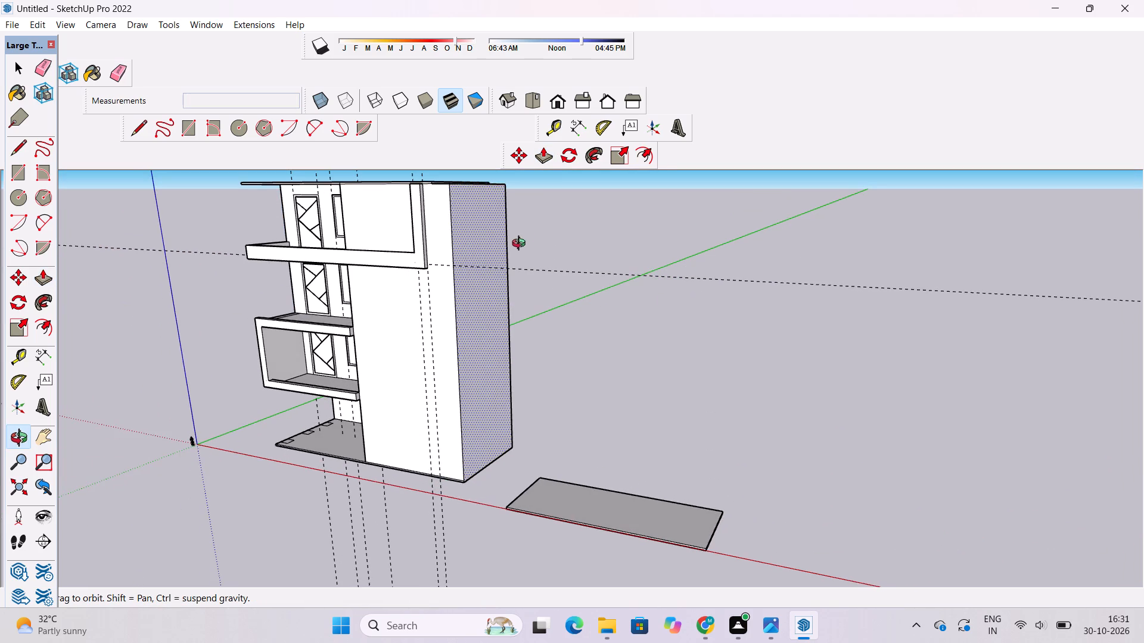
shift+drag(536, 223, 523, 303)
drag(487, 346, 440, 391)
scroll(447, 285, up, 9)
shift+drag(421, 288, 421, 294)
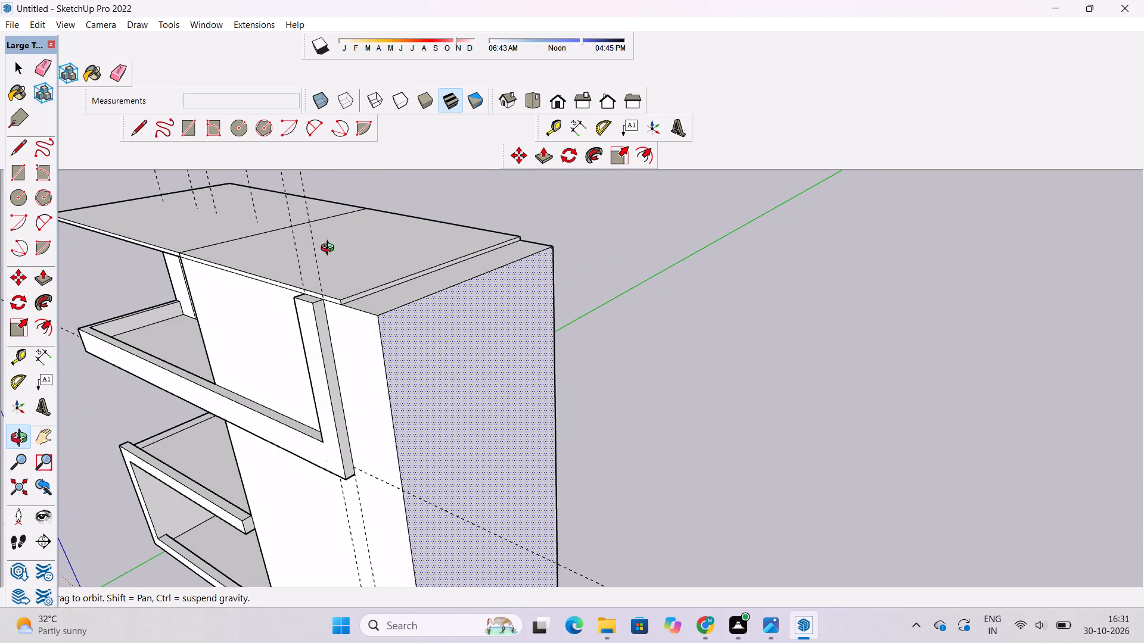
click(46, 283)
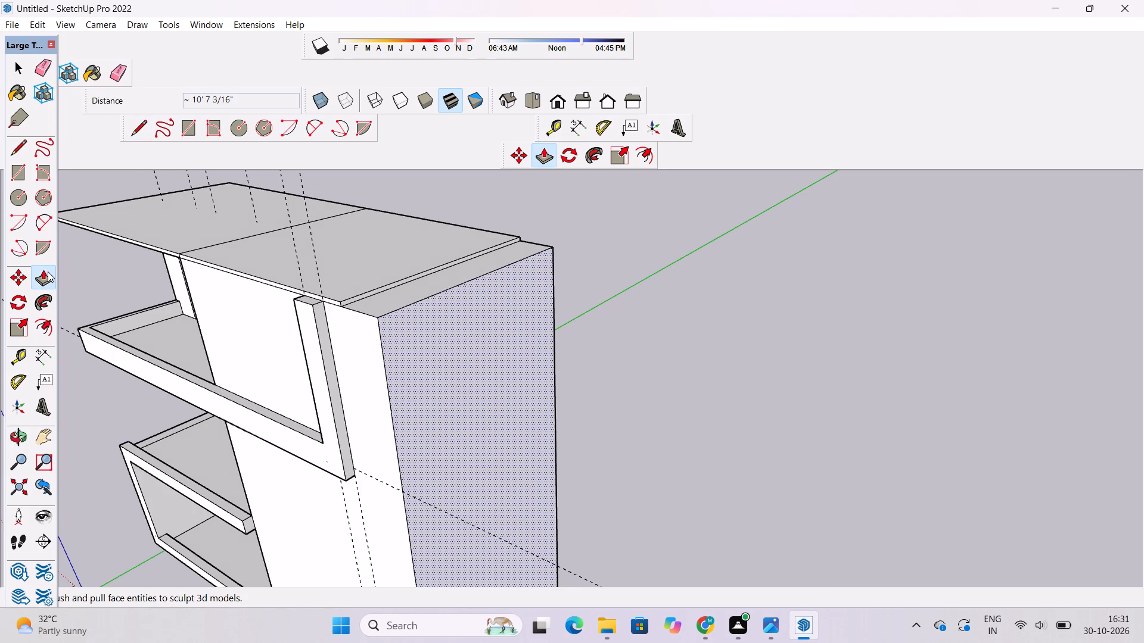
scroll(388, 311, up, 6)
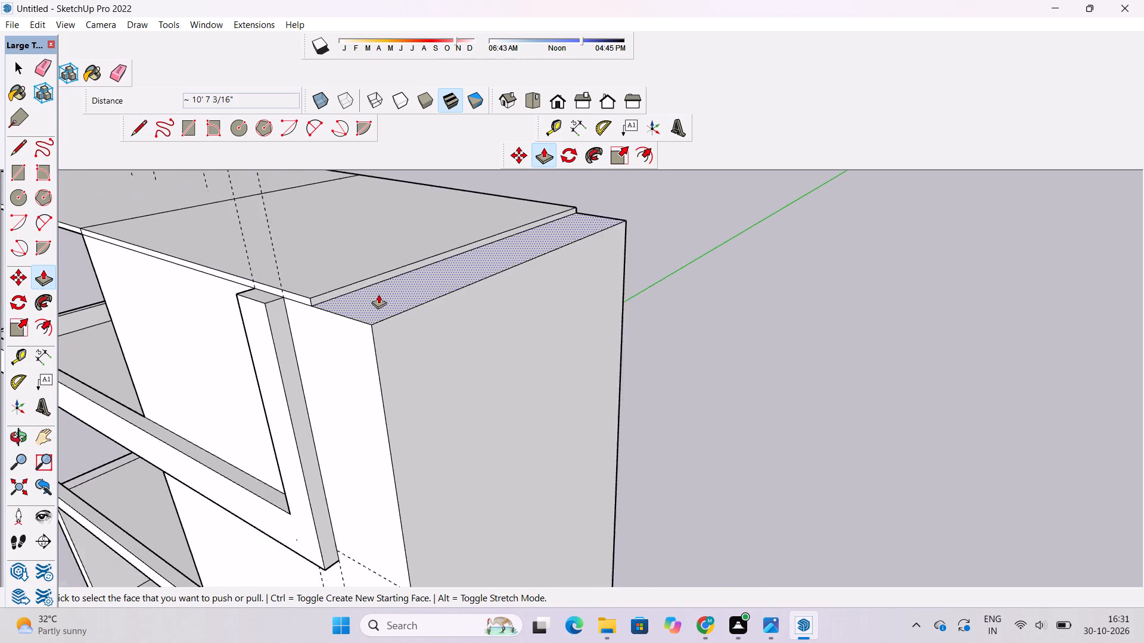
scroll(378, 294, up, 2)
click(374, 274)
scroll(374, 273, down, 3)
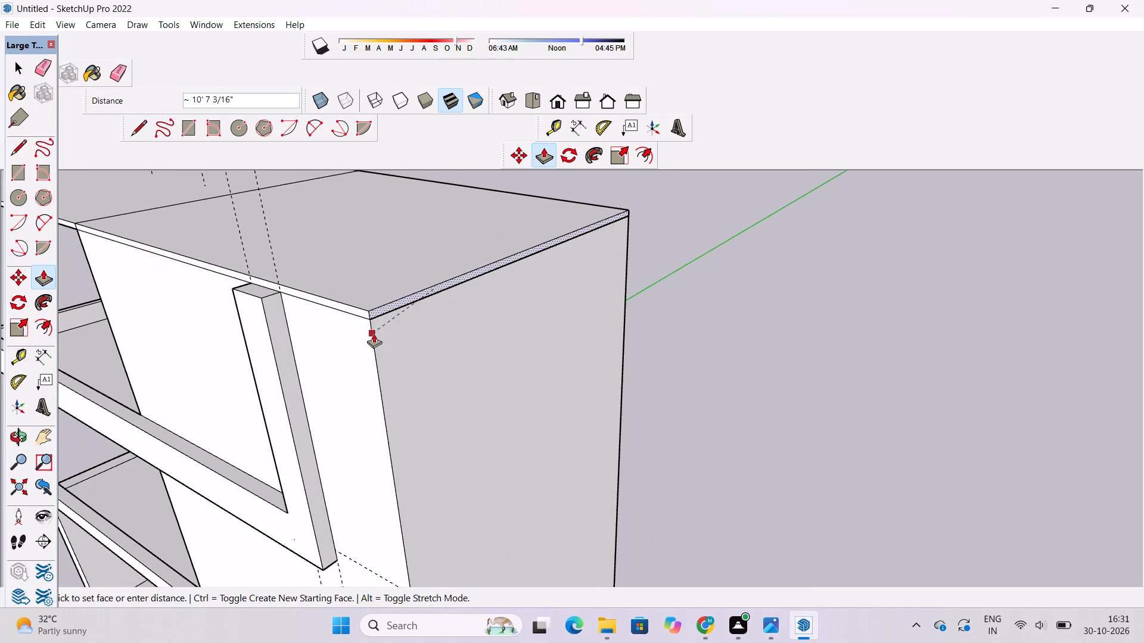
click(374, 333)
scroll(447, 290, down, 6)
Examine the extended roof slab and the building's whole front from above and from a distance.
key(o)
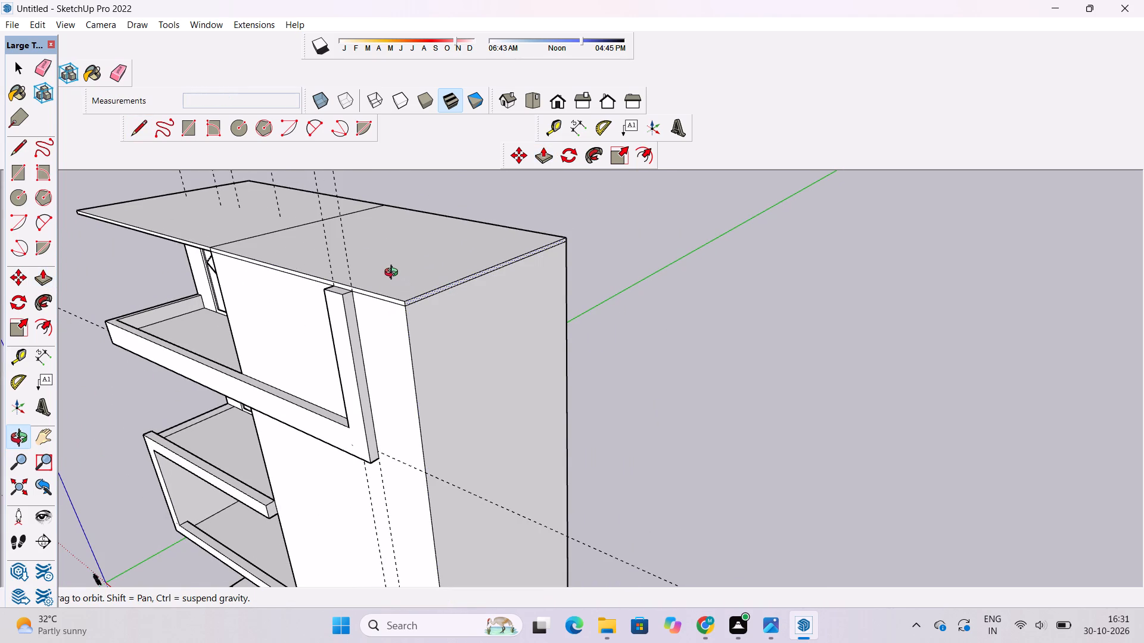
drag(331, 328, 408, 302)
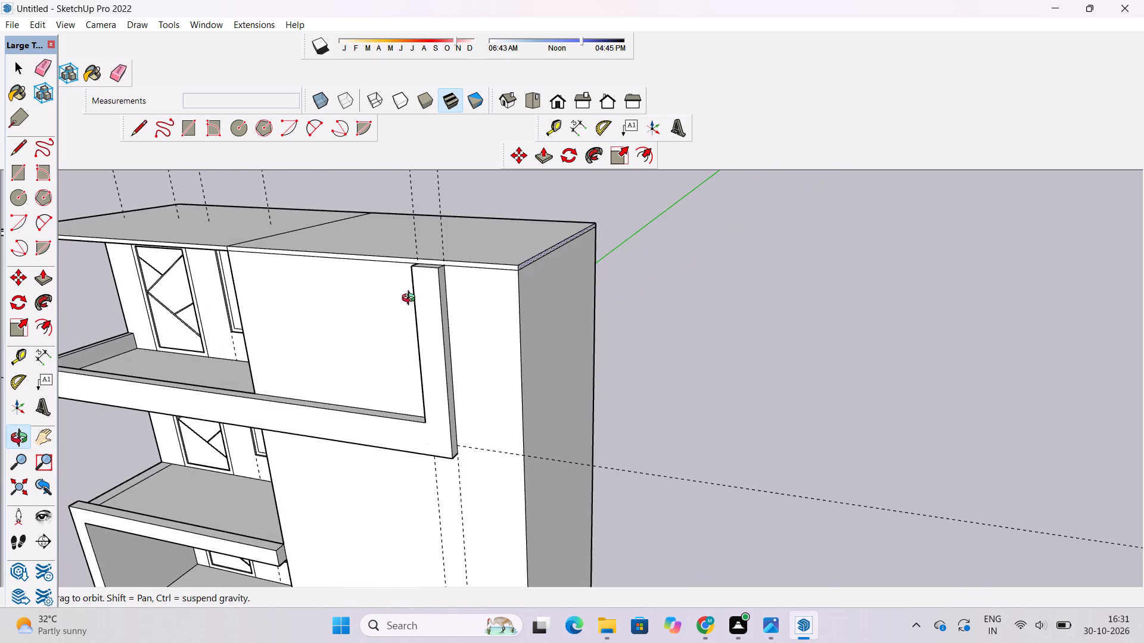
scroll(412, 297, down, 2)
drag(372, 328, 475, 296)
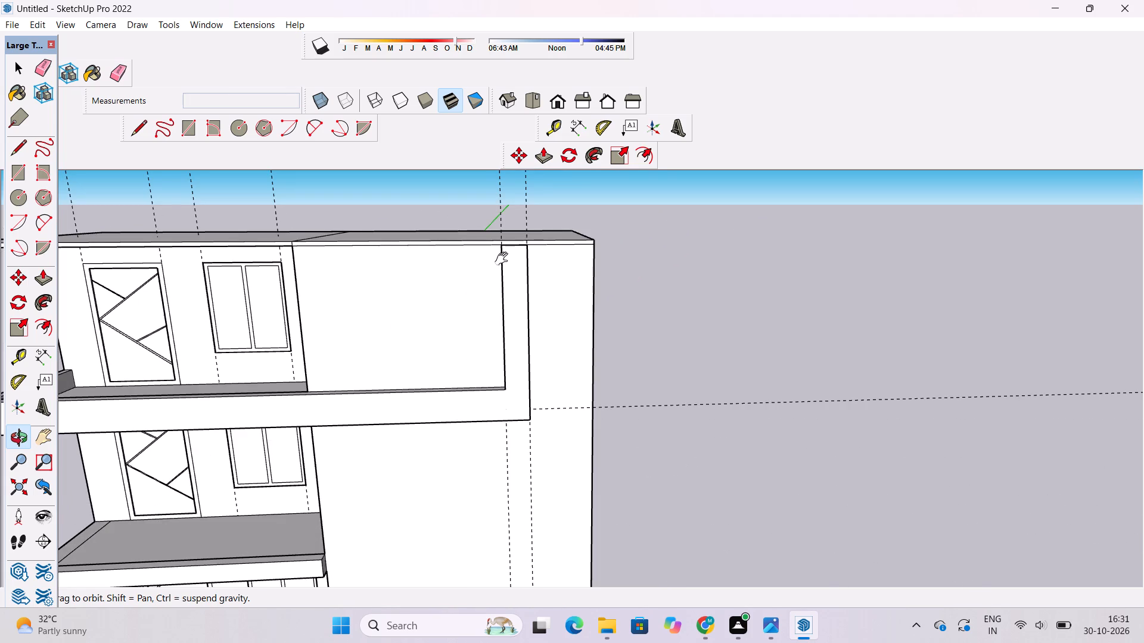
scroll(504, 259, down, 3)
shift+drag(366, 305, 453, 266)
scroll(450, 254, down, 3)
shift+drag(449, 257, 454, 278)
drag(454, 279, 462, 294)
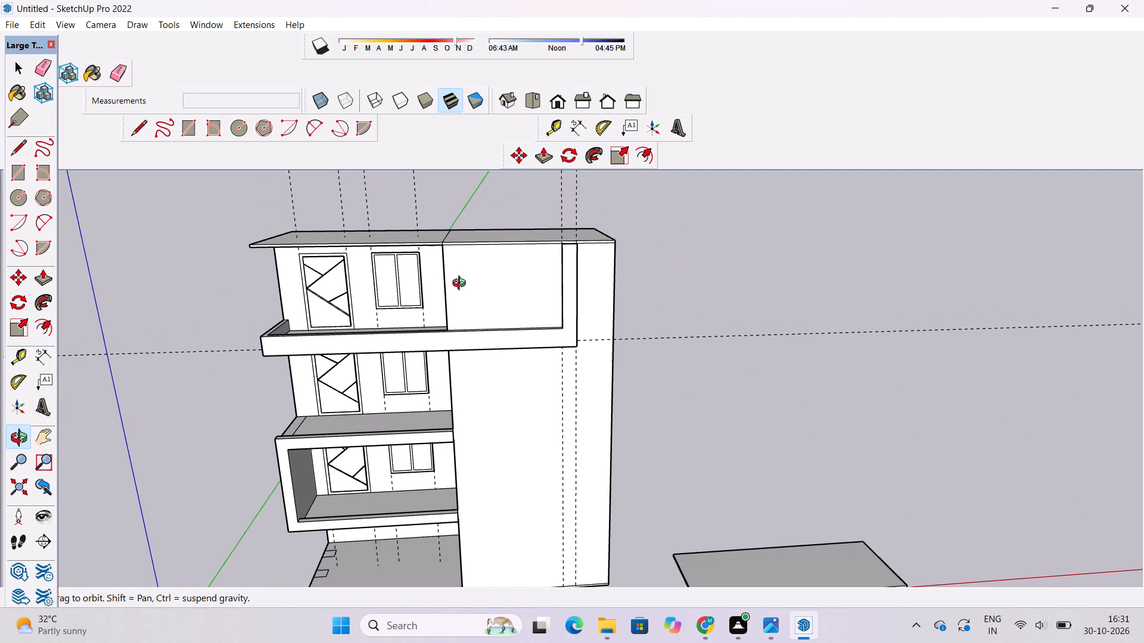
shift+drag(462, 282, 462, 304)
shift+drag(462, 304, 484, 276)
scroll(484, 275, down, 5)
shift+drag(492, 278, 493, 286)
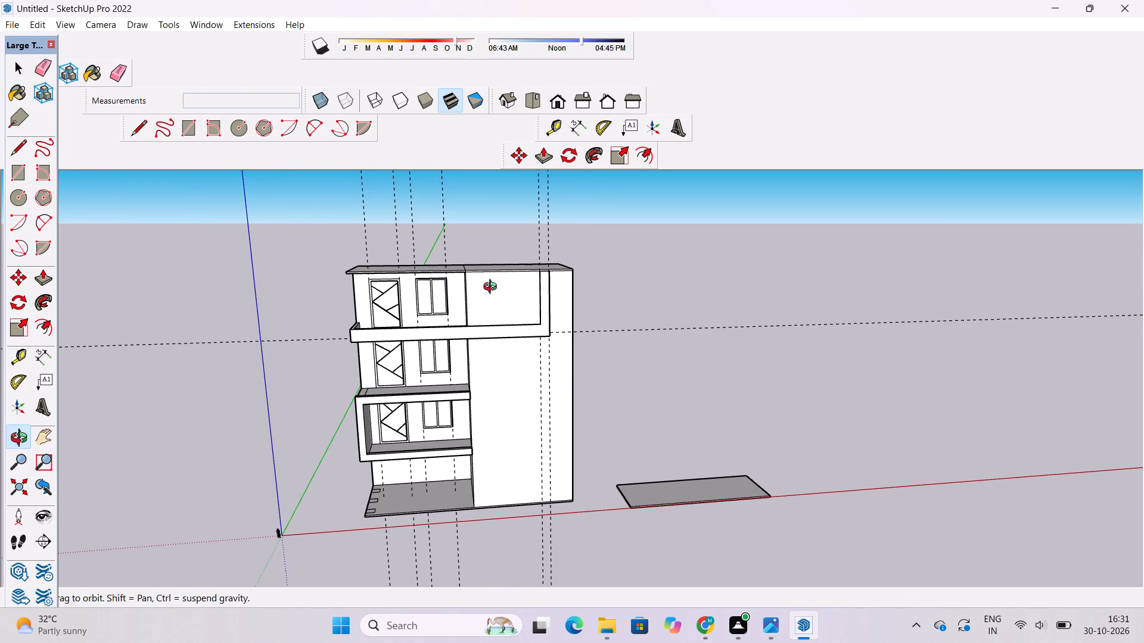
click(493, 288)
shift+click(492, 292)
shift+drag(490, 297, 484, 313)
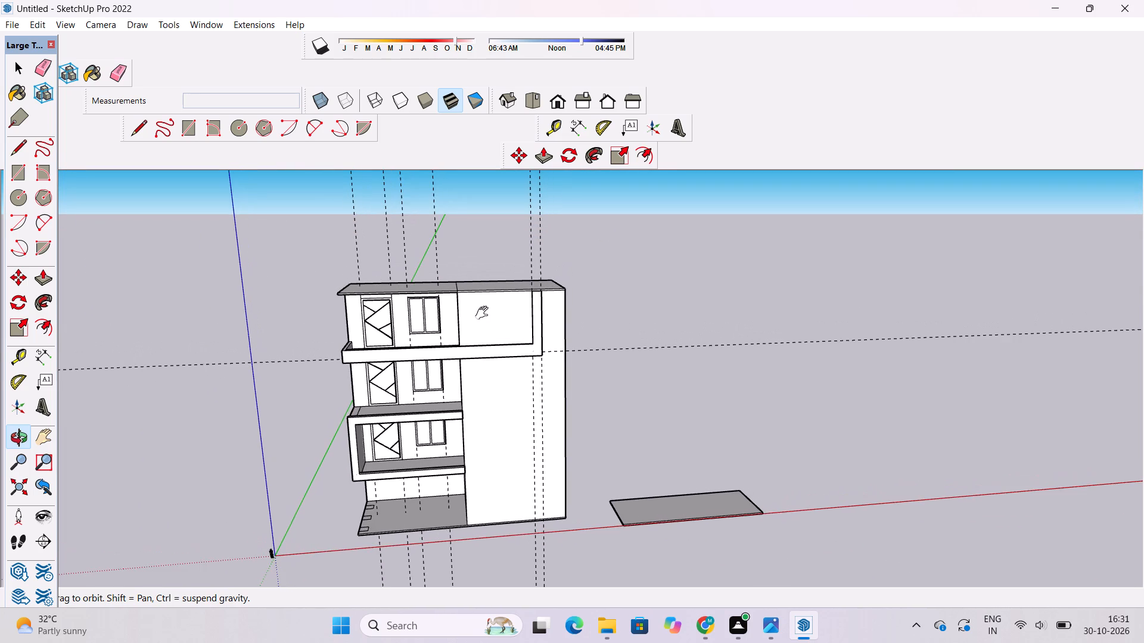
shift+drag(484, 313, 455, 379)
Push/Pull the roof face above the blank block upward 40'.
scroll(496, 301, up, 3)
shift+drag(499, 299, 514, 344)
drag(514, 344, 515, 345)
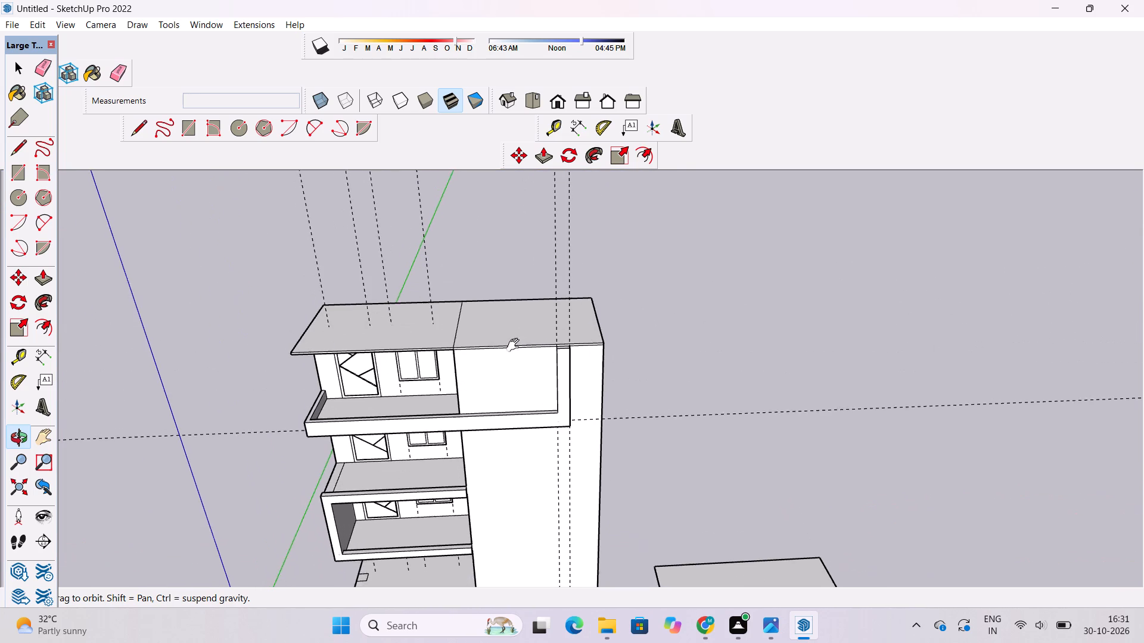
drag(515, 345, 515, 351)
click(515, 351)
key(p)
click(516, 338)
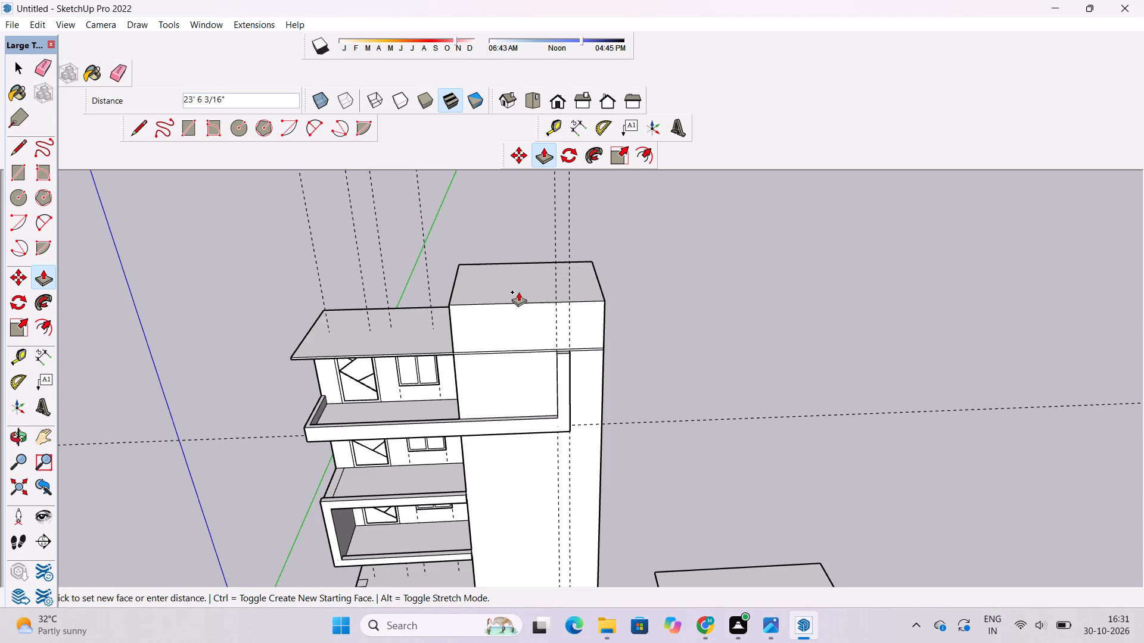
text(40)
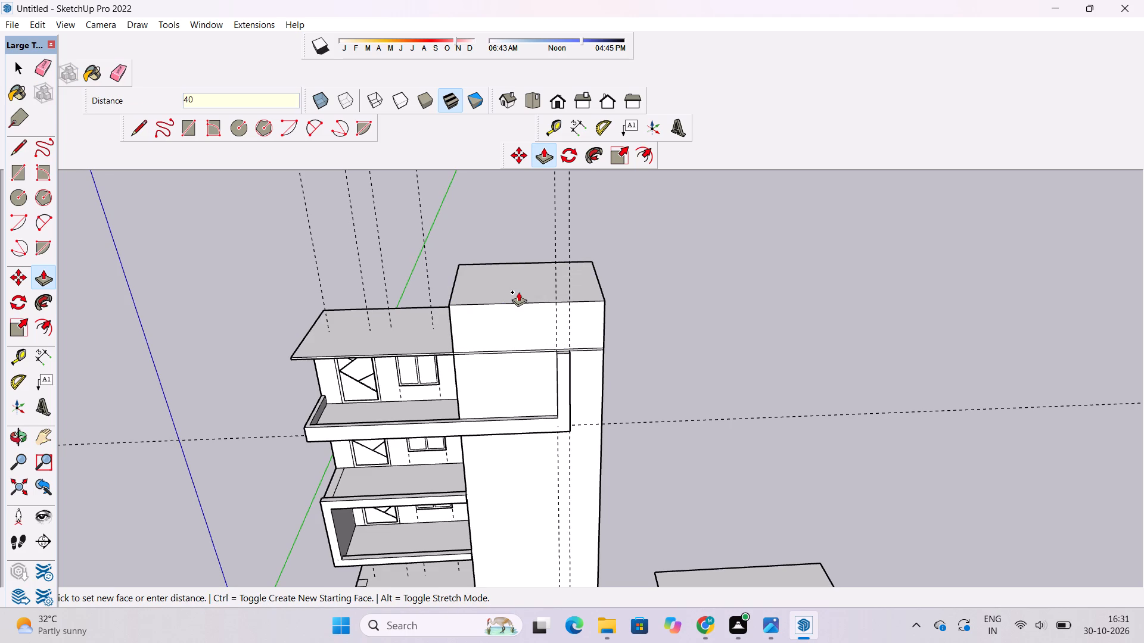
key(apostrophe)
key(Return)
Examine the raised block and its proportions against the balcony side from the front and side.
key(o)
shift+drag(447, 333, 467, 326)
key(space)
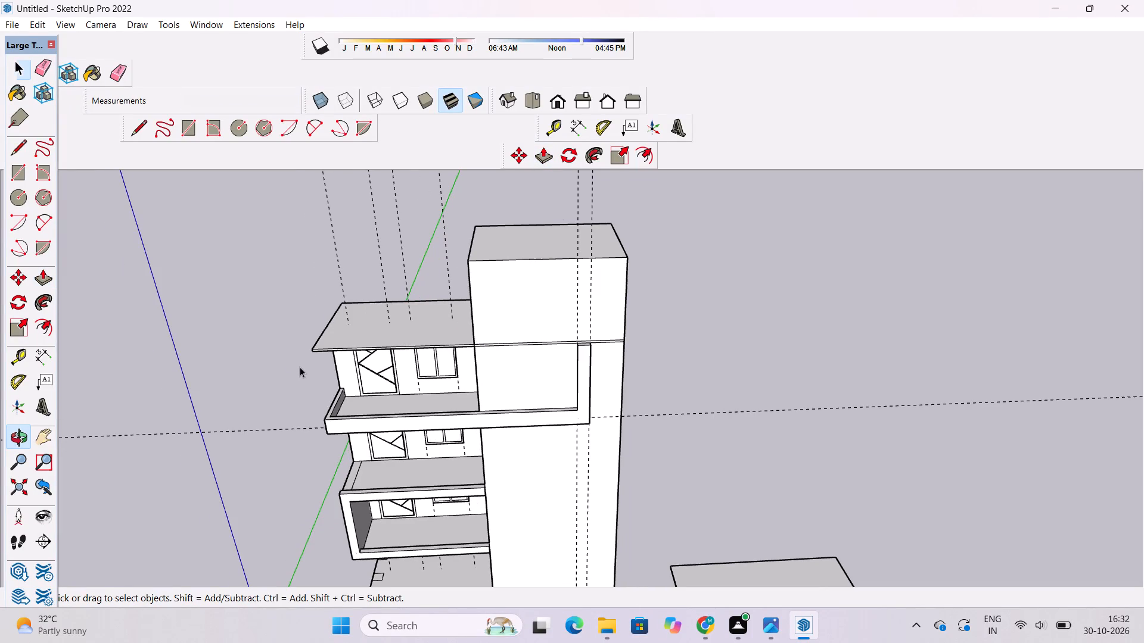
key(o)
shift+drag(335, 360, 322, 366)
drag(322, 366, 362, 343)
shift+drag(522, 311, 444, 288)
shift+scroll(443, 271, down, 6)
drag(801, 420, 633, 416)
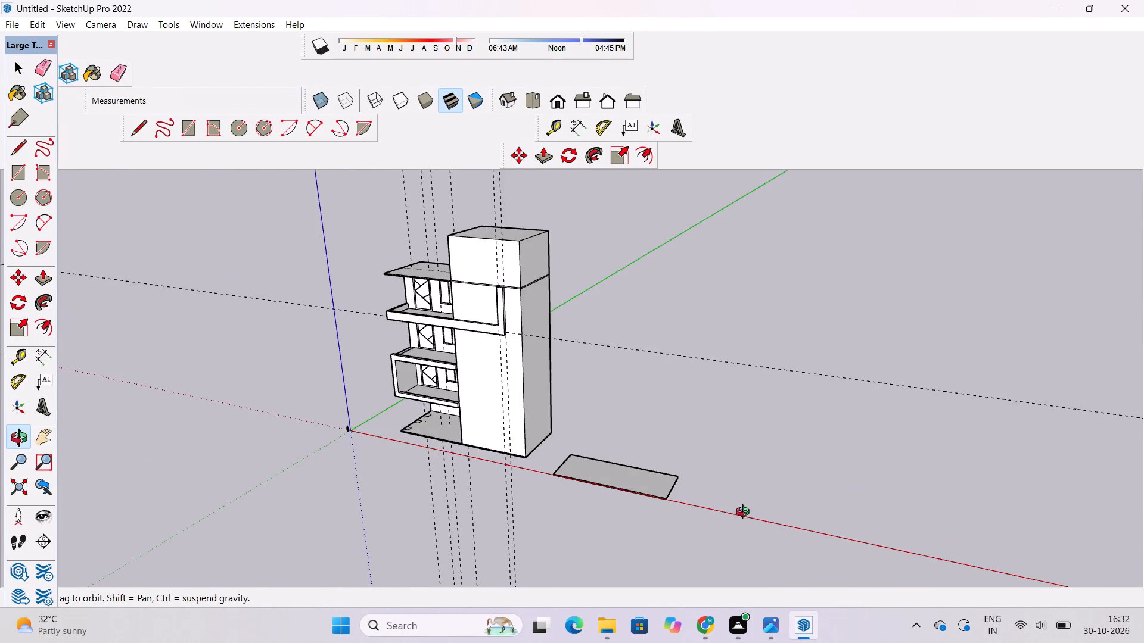
Copy the separate ground slab onto the top of the raised block, matching its corner to the block's rear outer corner.
drag(733, 507, 636, 488)
shift+scroll(588, 501, up, 3)
shift+drag(589, 483, 647, 528)
drag(648, 529, 589, 529)
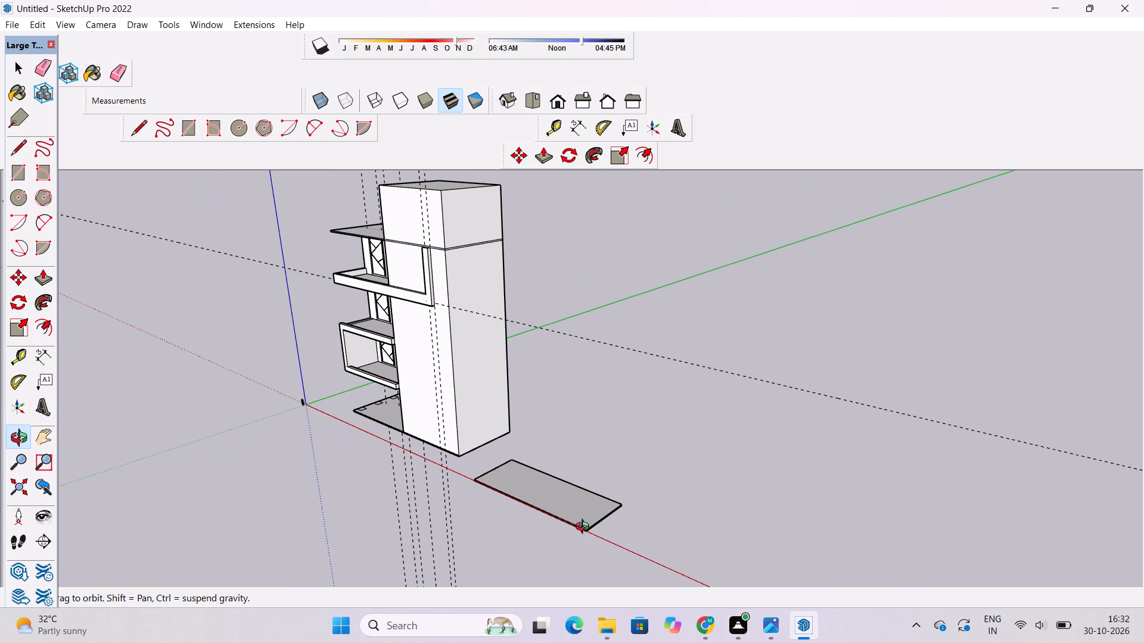
key(space)
scroll(605, 521, up, 2)
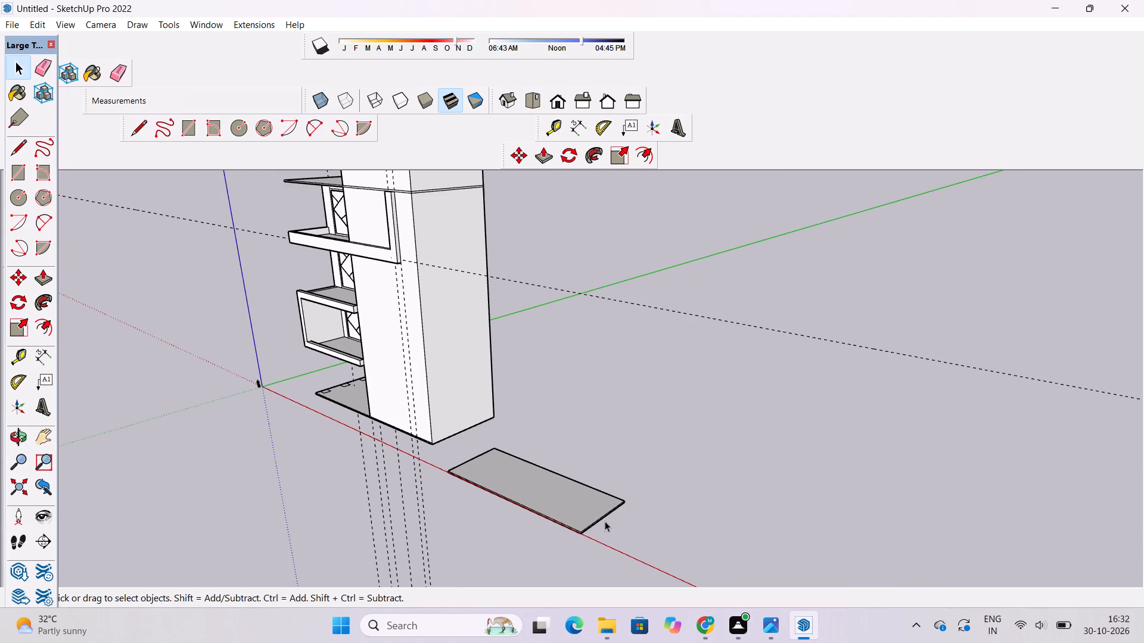
scroll(602, 519, down, 3)
scroll(602, 519, up, 1)
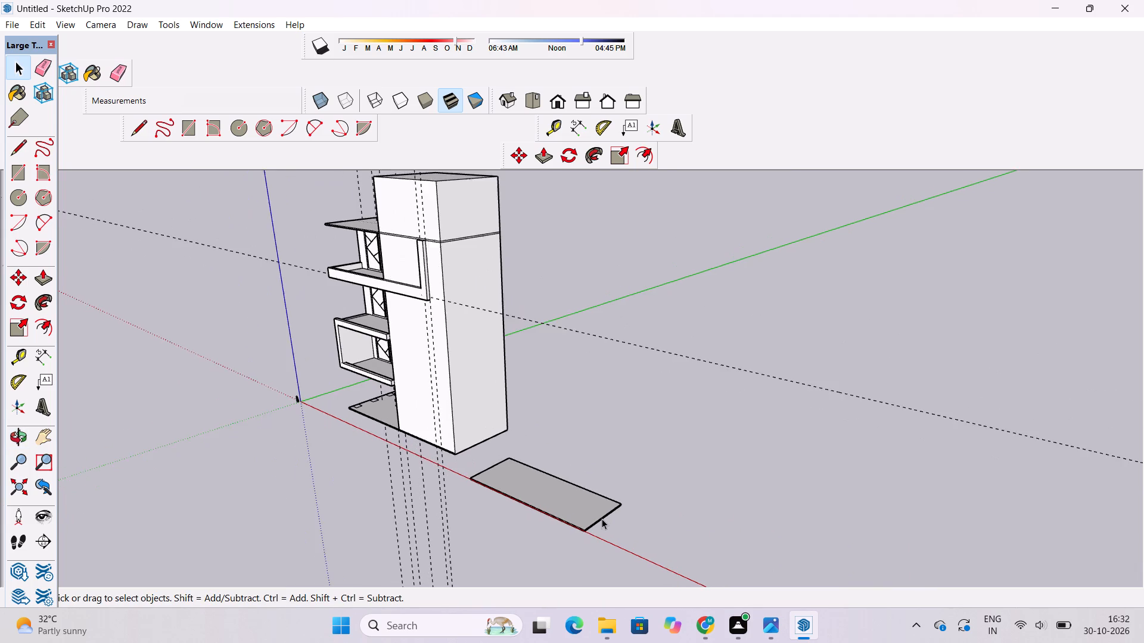
scroll(602, 519, up, 3)
scroll(602, 519, down, 2)
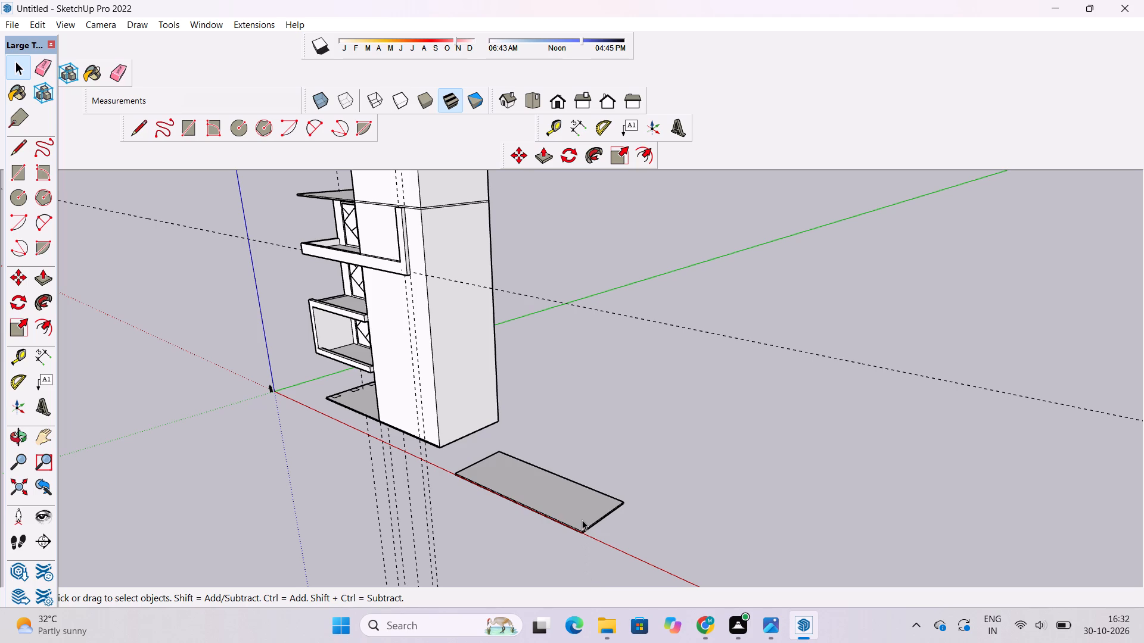
click(582, 520)
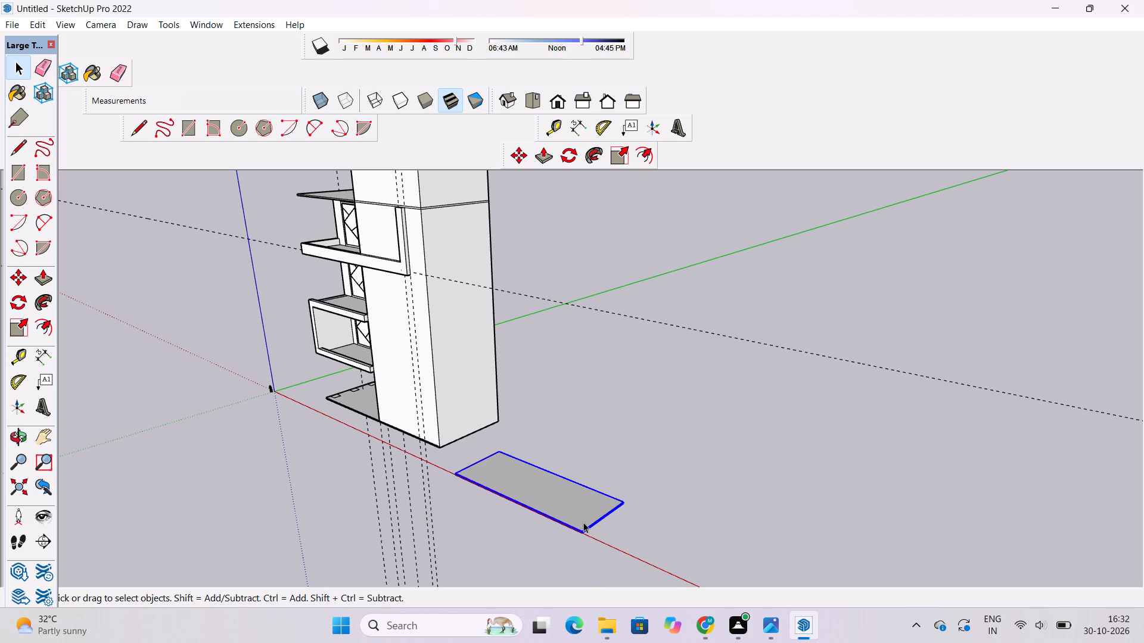
key(m)
scroll(624, 512, up, 4)
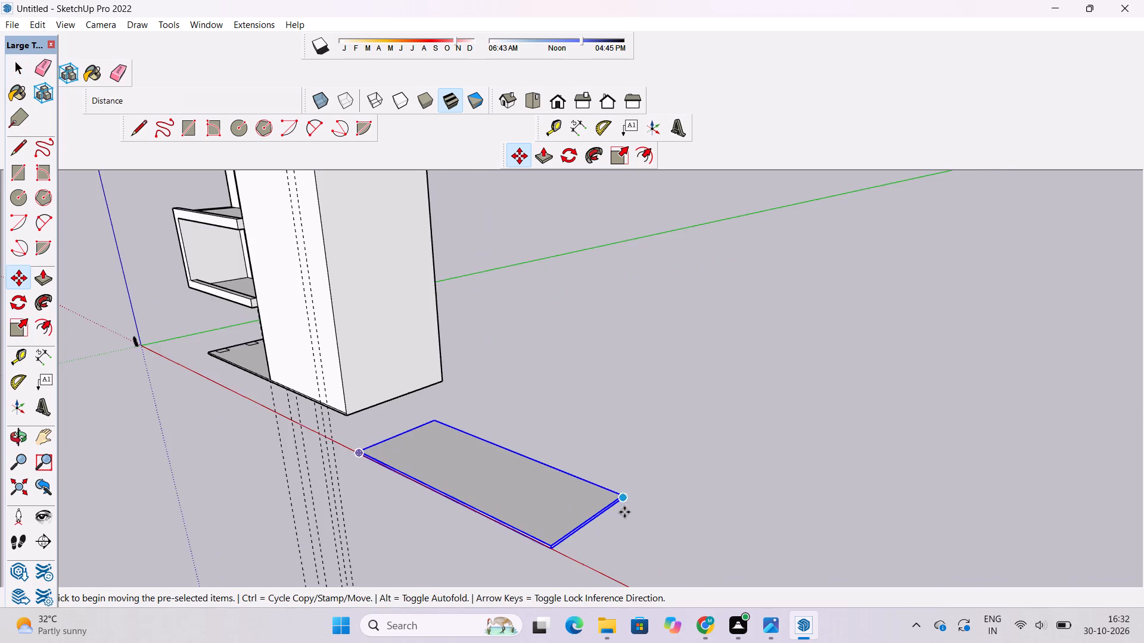
scroll(624, 512, up, 16)
click(620, 477)
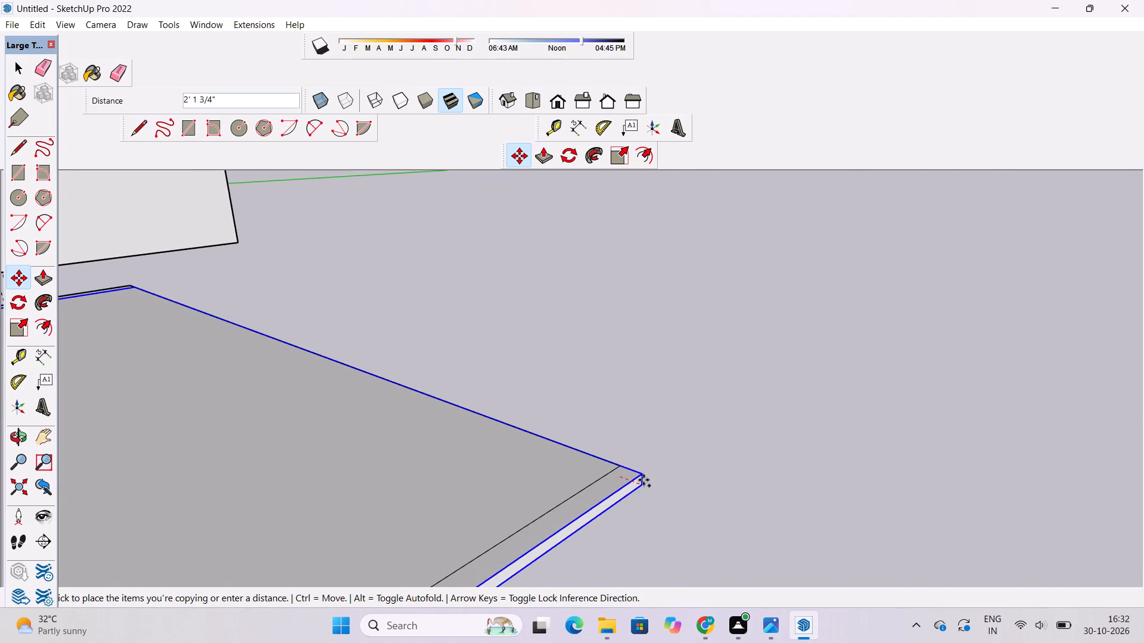
scroll(572, 508, down, 20)
scroll(572, 508, down, 9)
scroll(489, 302, up, 17)
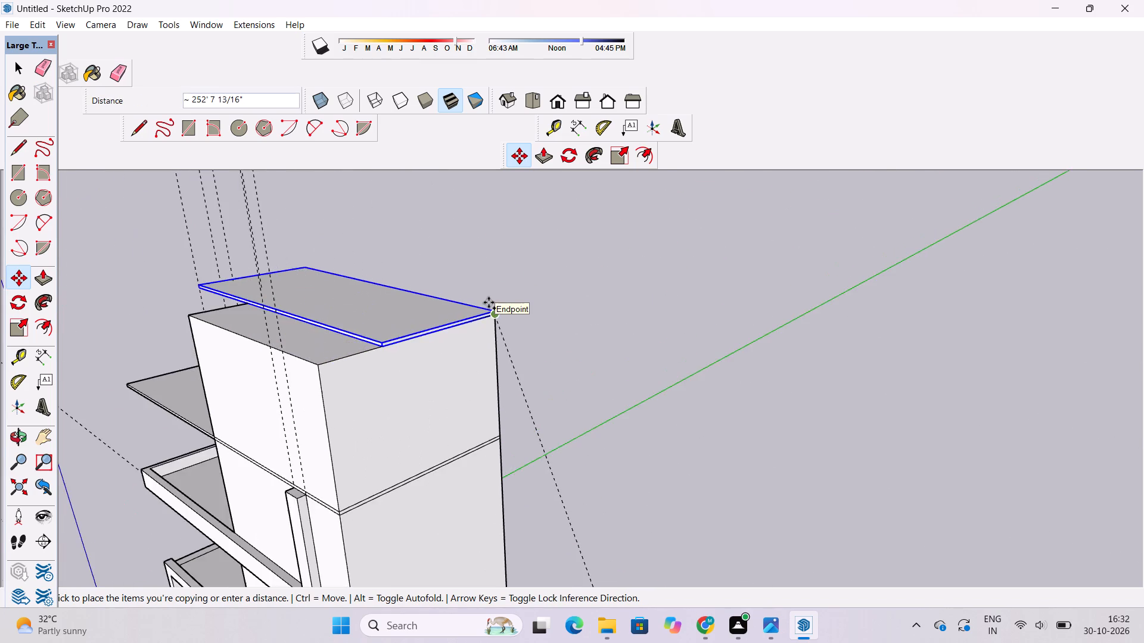
scroll(489, 302, up, 3)
click(489, 302)
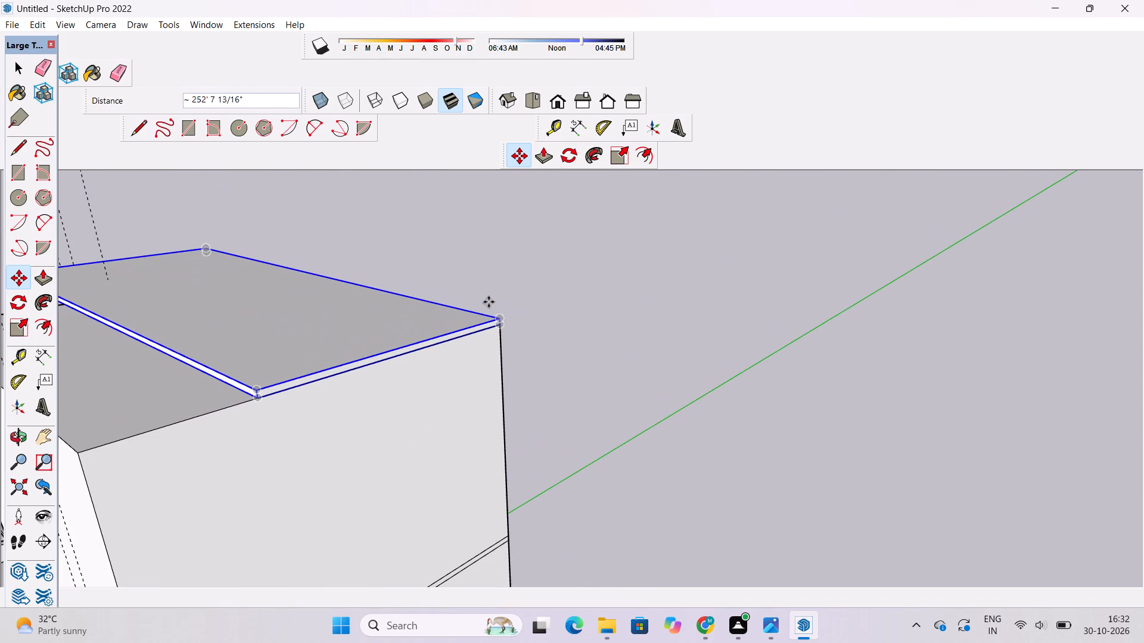
Explode the copied slab group on top of the raised block.
key(space)
right_click(375, 352)
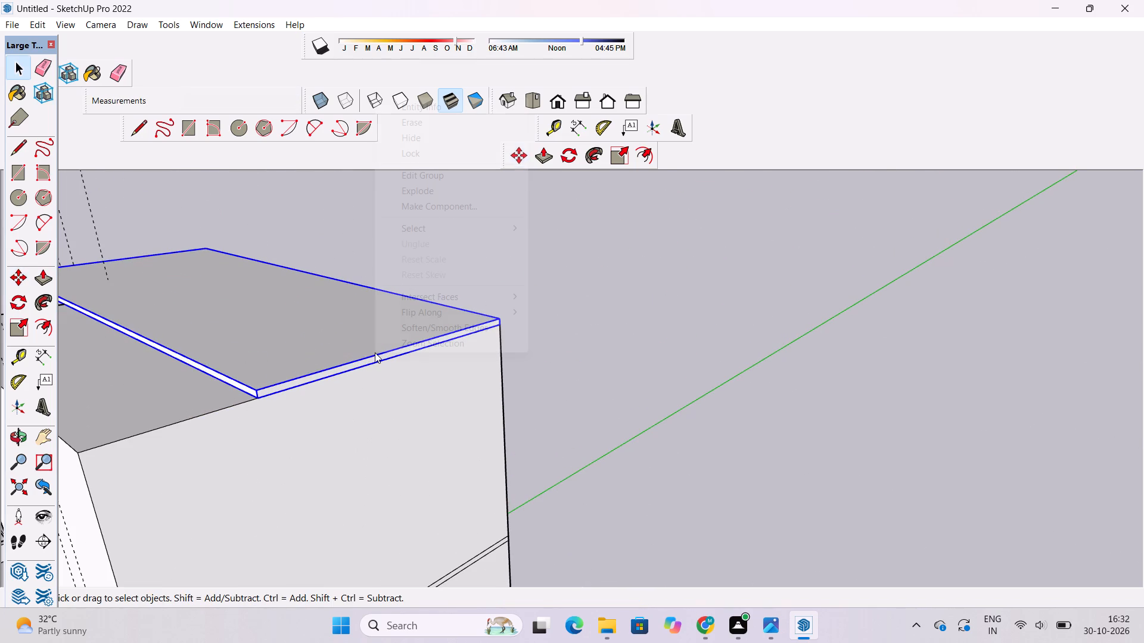
click(450, 188)
click(558, 311)
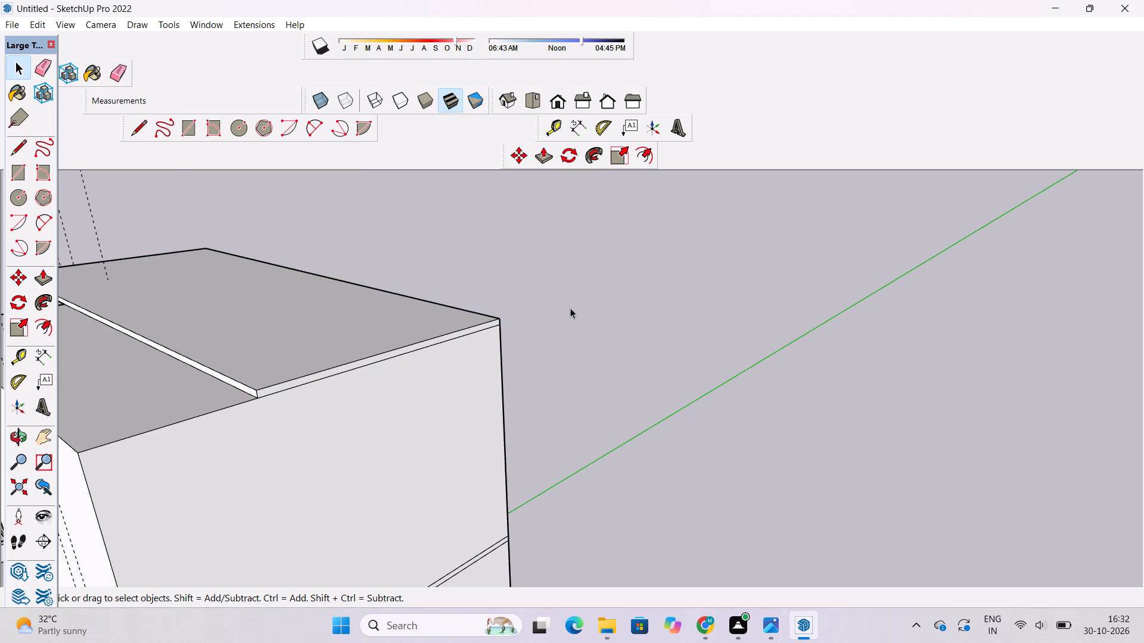
Push/Pull the copied slab's front edge forward 18' until it is flush with the raised block's front face.
scroll(573, 305, down, 3)
click(46, 283)
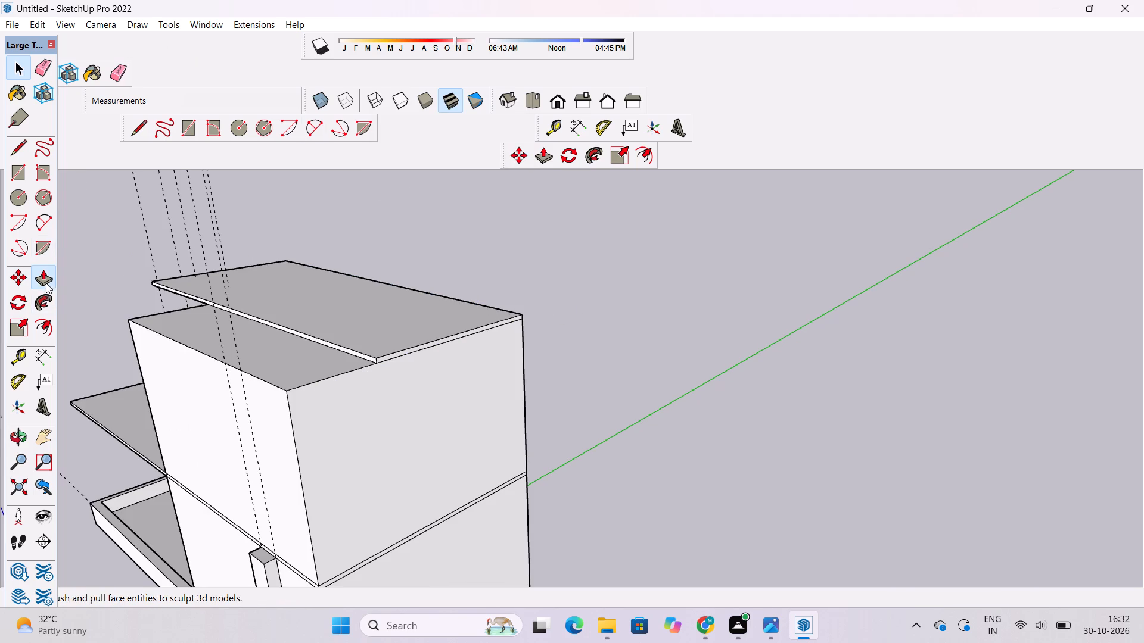
scroll(362, 350, up, 4)
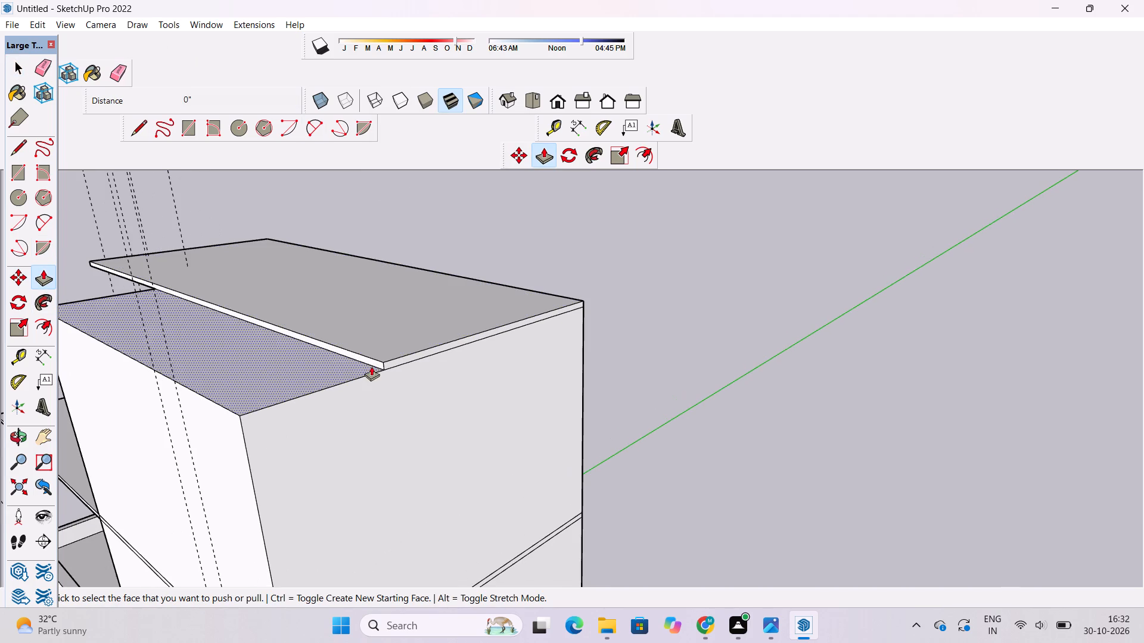
click(375, 364)
scroll(381, 364, down, 1)
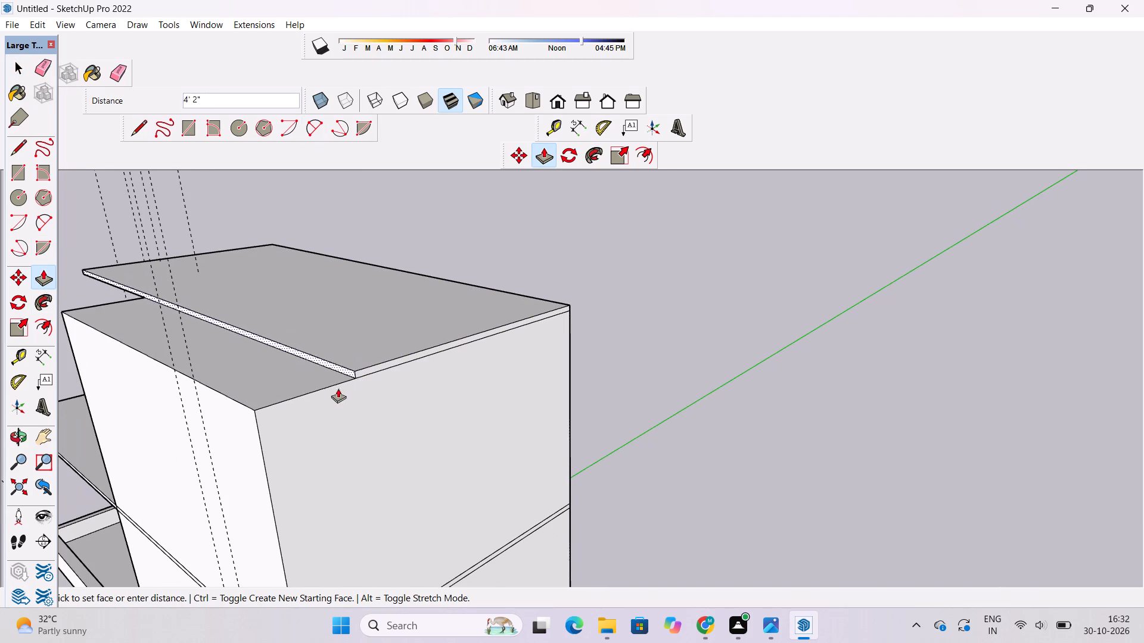
click(255, 417)
Push/Pull the roof slab's free side edge outward about 38' 7" to line up with the outer corner of the lower slab.
key(o)
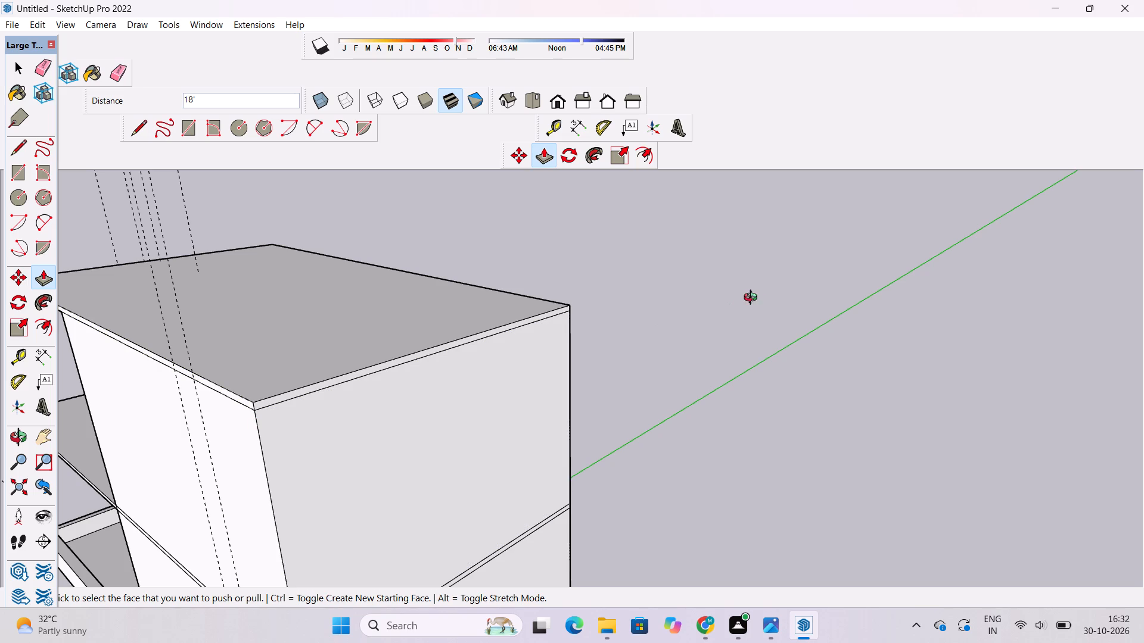
shift+drag(589, 328, 651, 311)
scroll(710, 276, down, 7)
drag(522, 348, 757, 359)
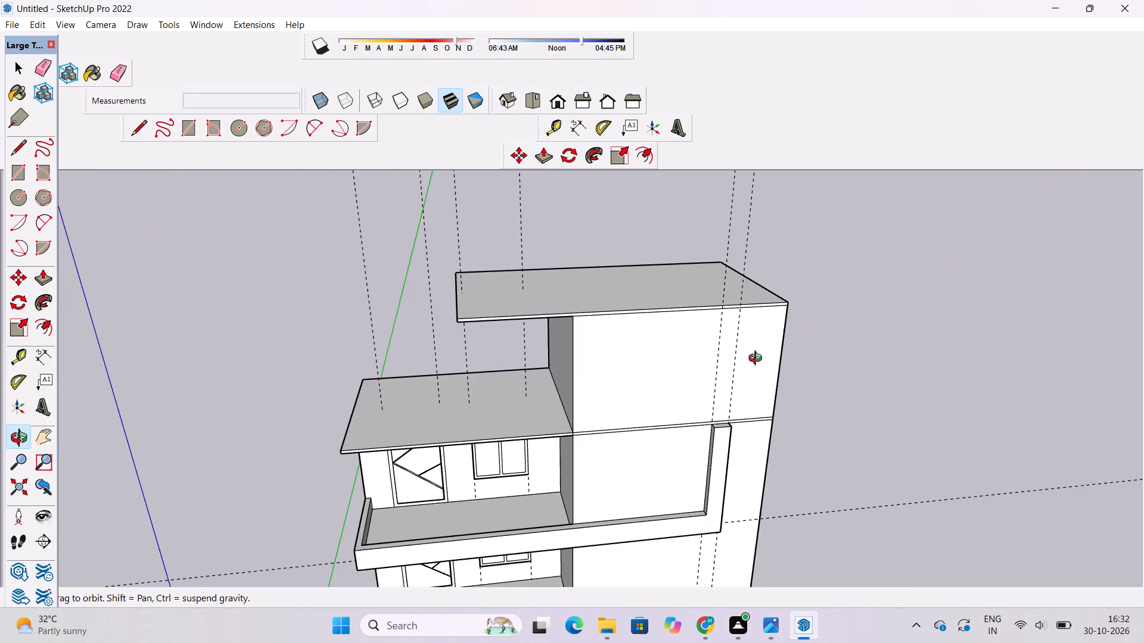
shift+drag(701, 384, 701, 298)
shift+drag(700, 295, 882, 312)
scroll(579, 282, up, 3)
shift+drag(577, 274, 519, 292)
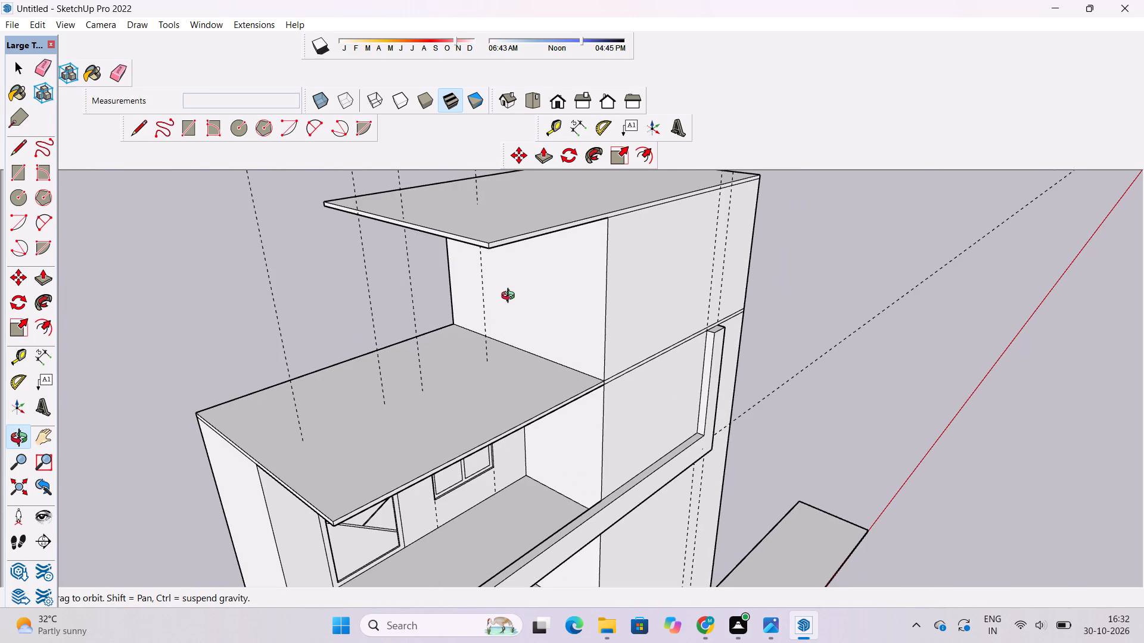
key(p)
scroll(371, 238, down, 4)
scroll(422, 244, up, 6)
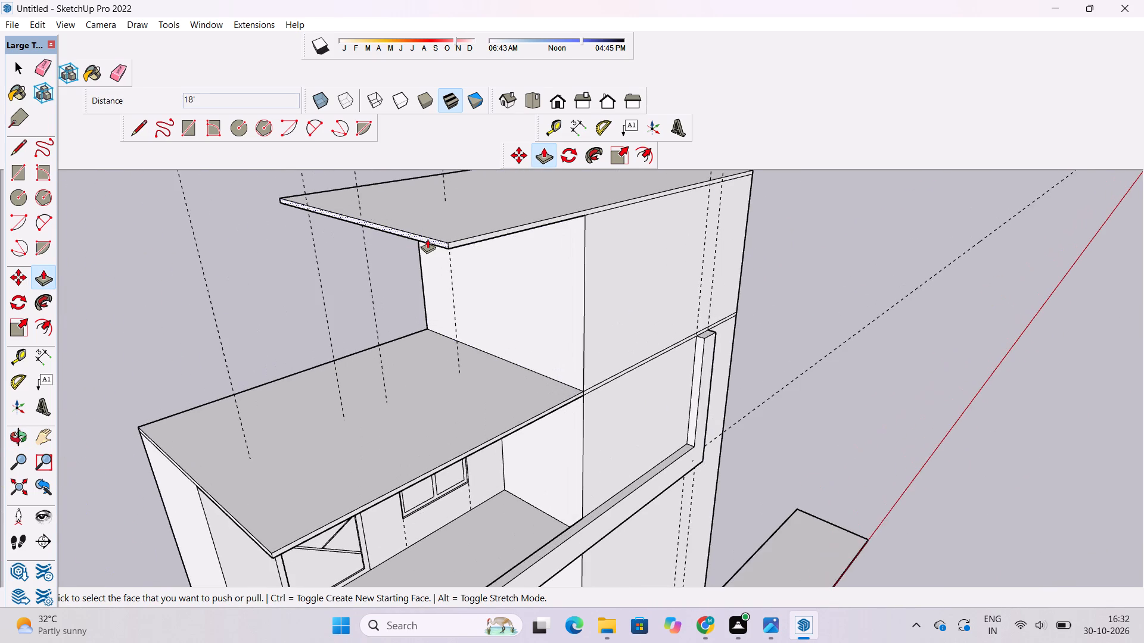
click(427, 239)
scroll(427, 239, down, 8)
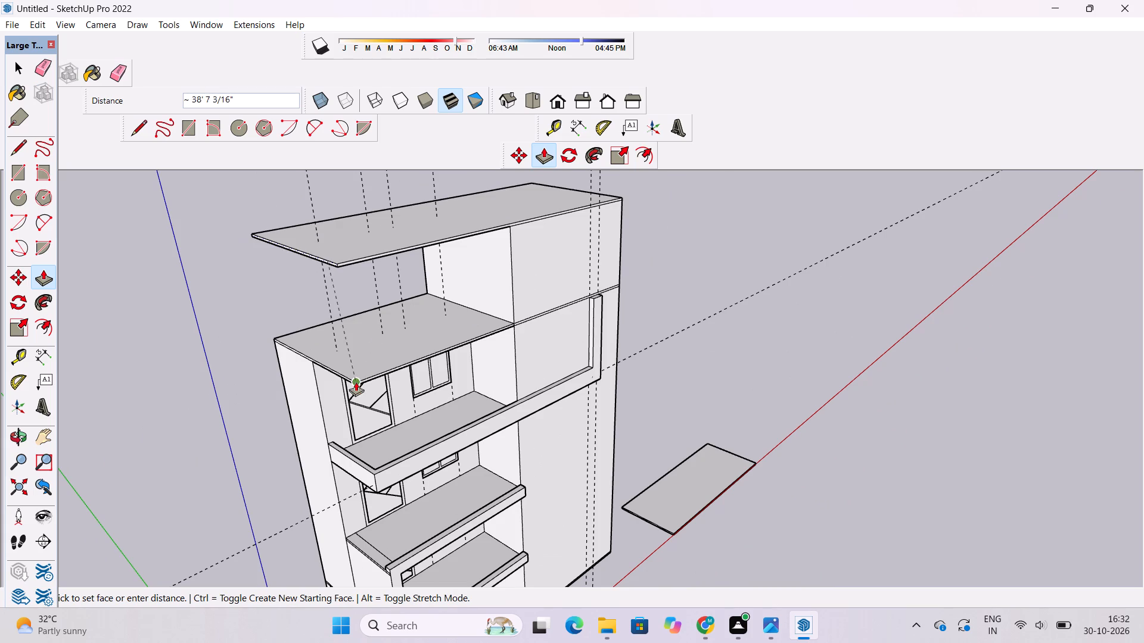
click(356, 382)
Examine the extended roof slab and the open storey beneath it from the rear, side and front.
key(o)
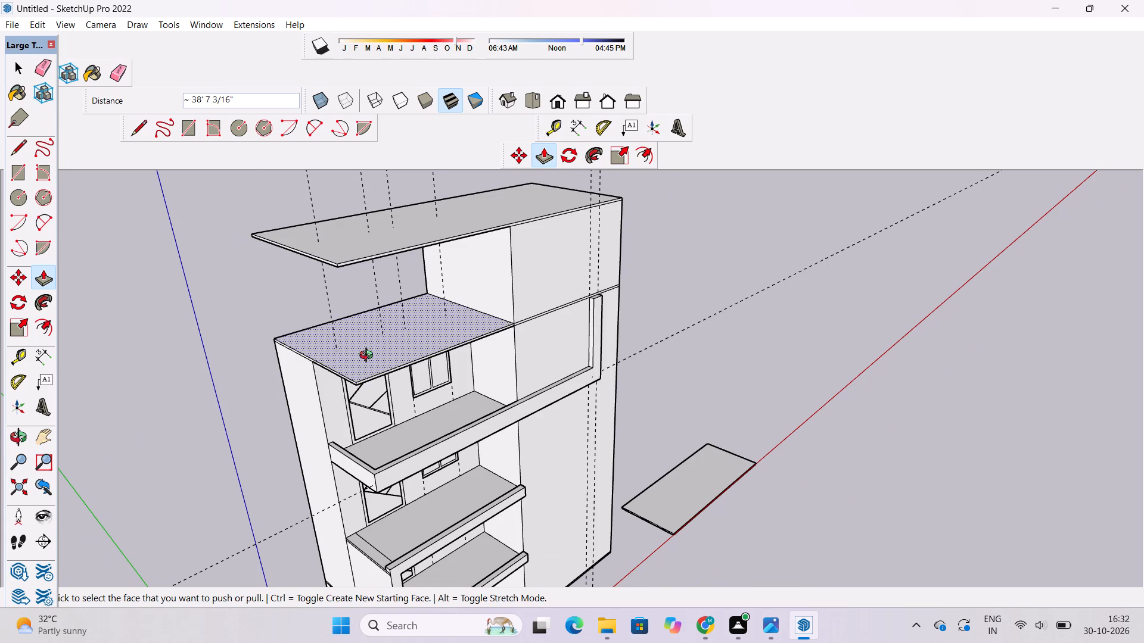
shift+click(374, 340)
key(space)
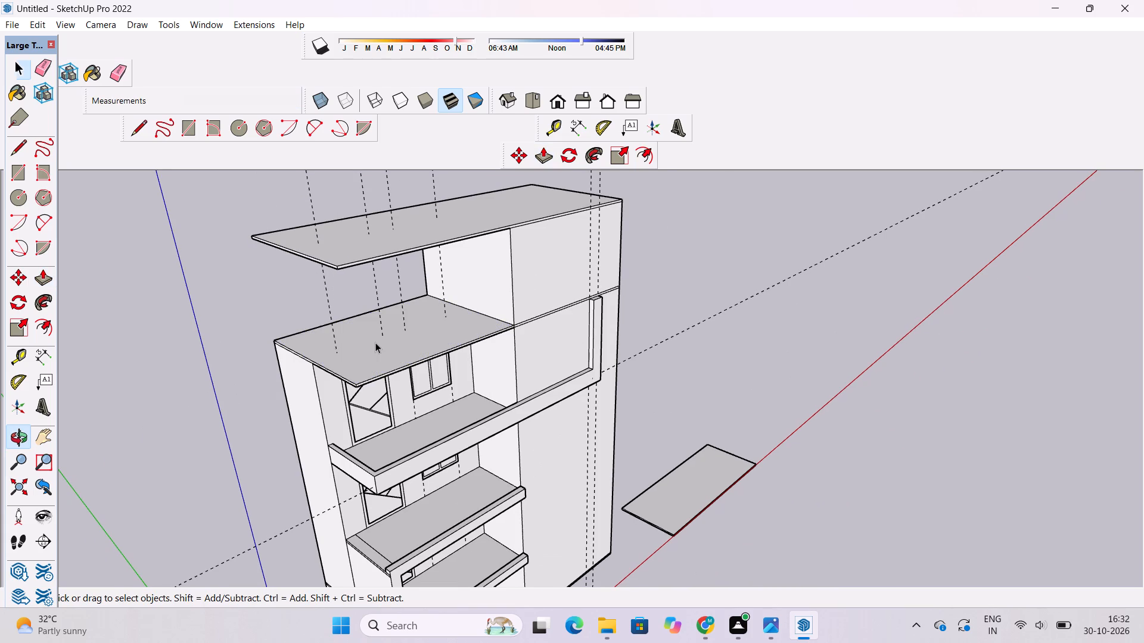
key(o)
shift+drag(156, 334, 387, 354)
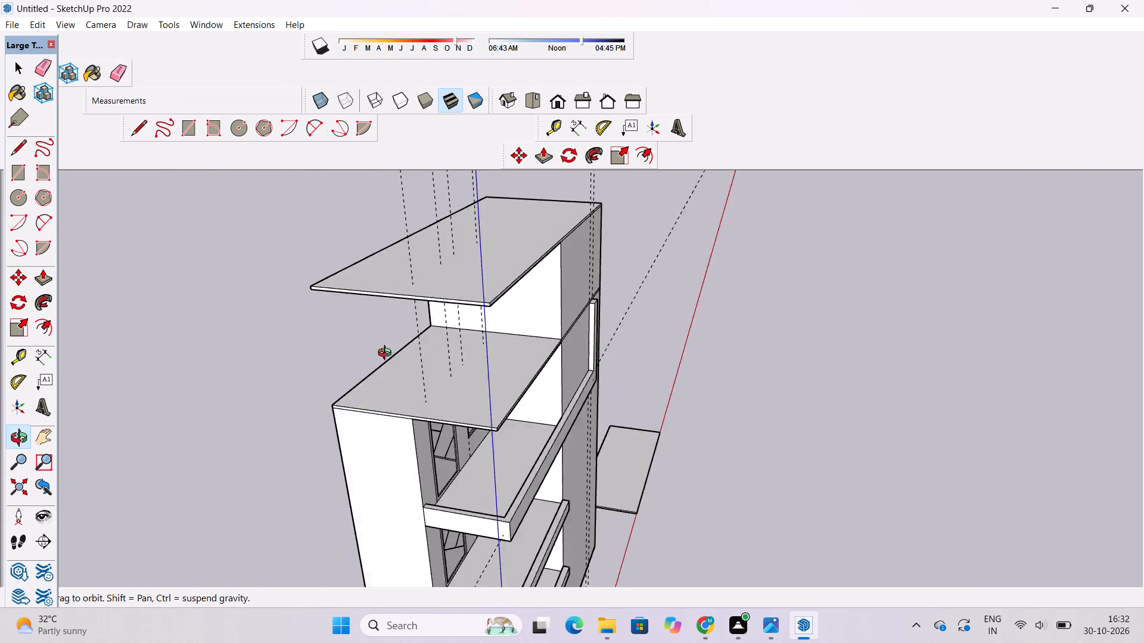
shift+drag(387, 354, 652, 321)
drag(674, 310, 536, 316)
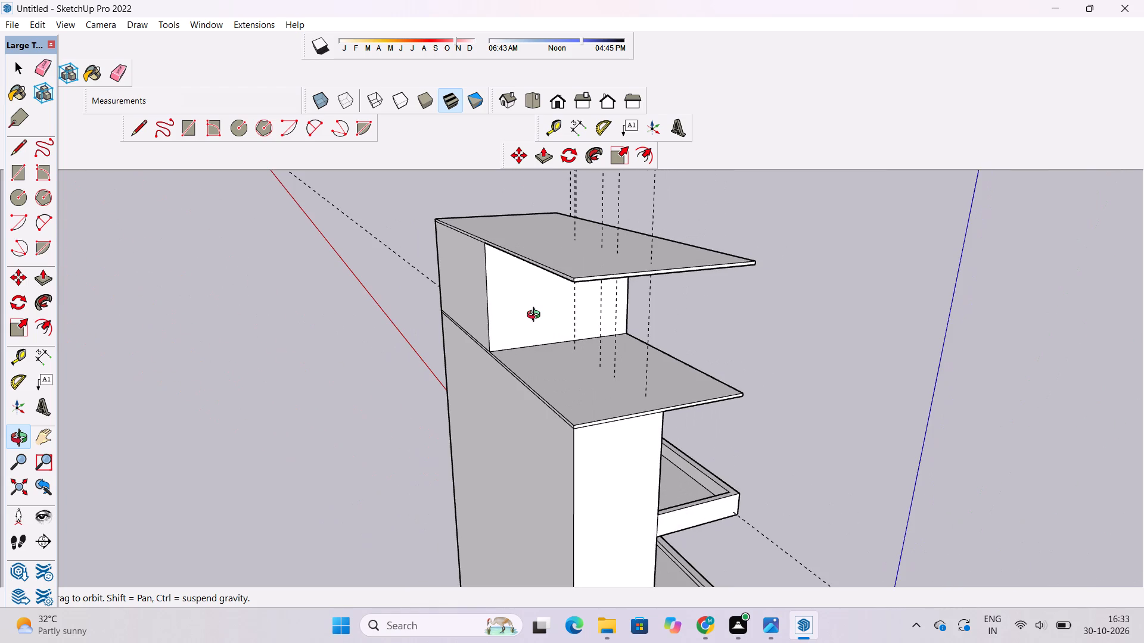
scroll(553, 303, down, 2)
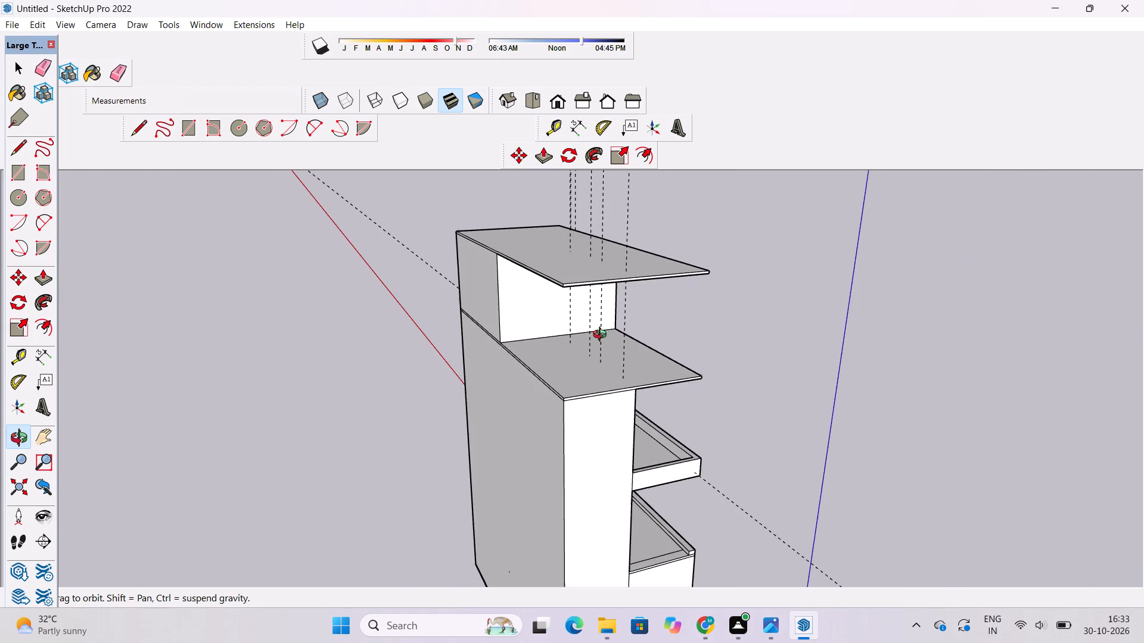
drag(643, 355, 354, 372)
shift+drag(447, 404, 448, 376)
drag(539, 361, 371, 361)
scroll(428, 351, up, 2)
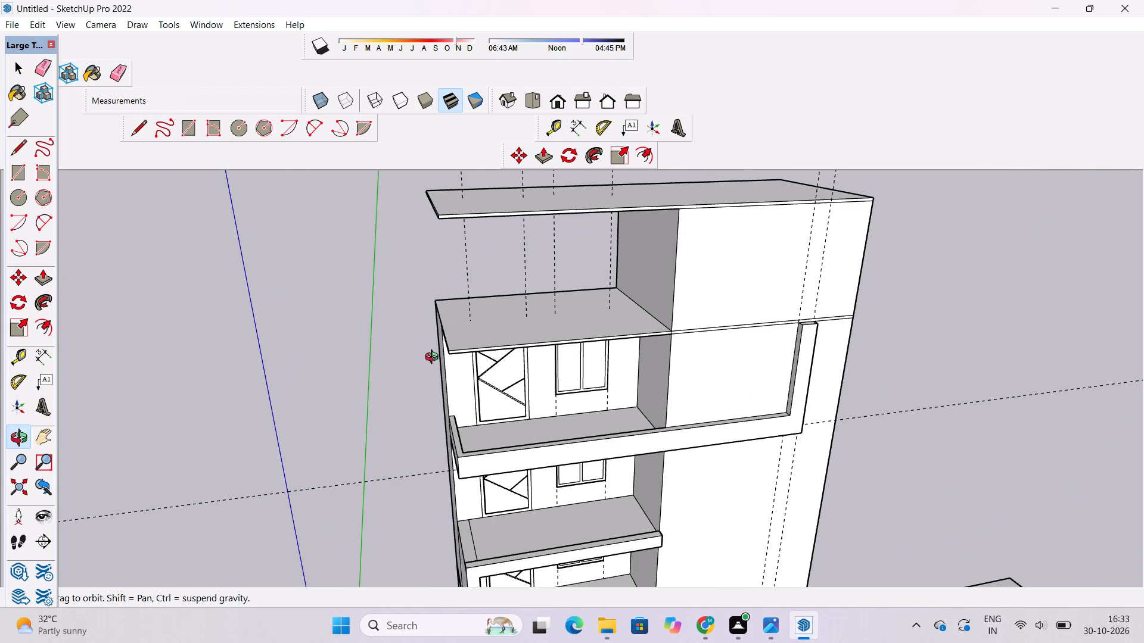
click(509, 348)
drag(510, 352, 486, 351)
scroll(486, 349, up, 3)
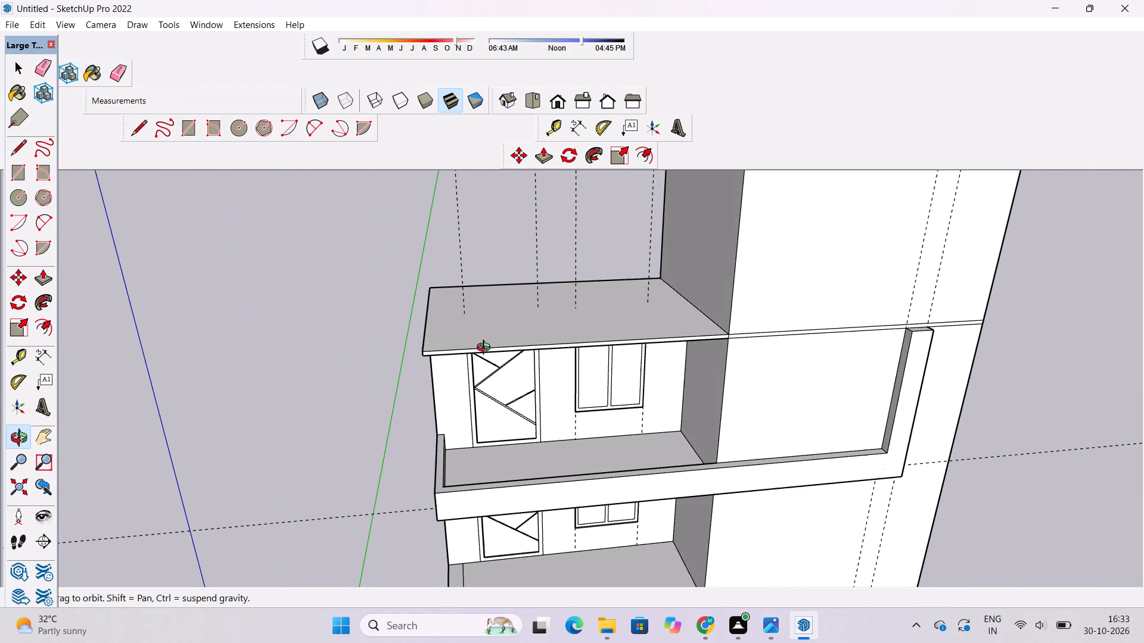
drag(486, 348, 487, 360)
drag(487, 361, 519, 391)
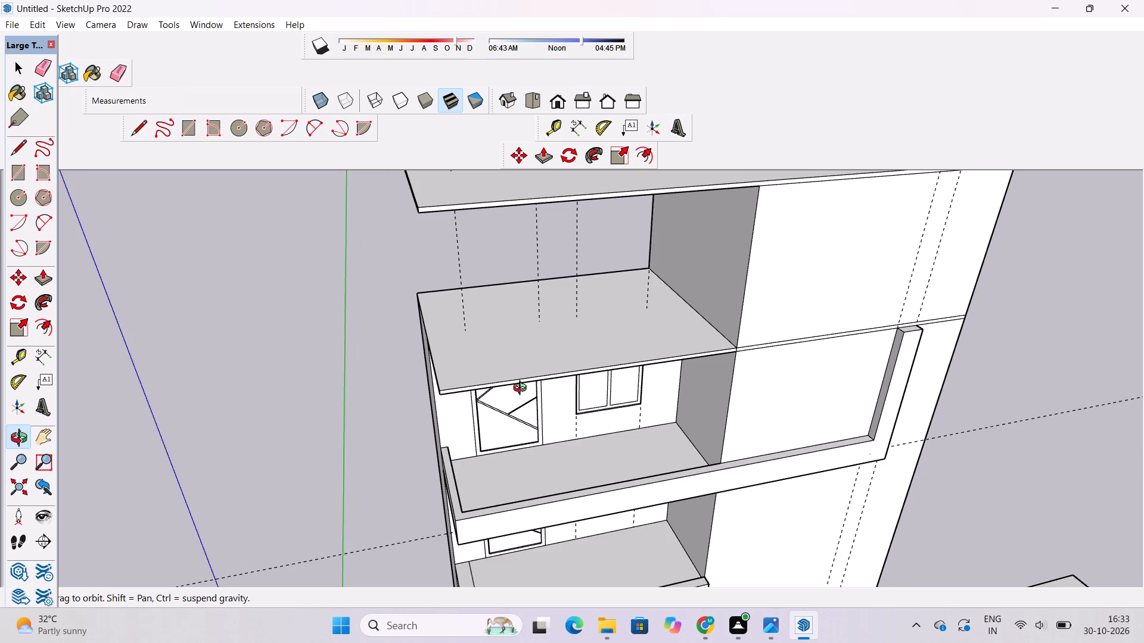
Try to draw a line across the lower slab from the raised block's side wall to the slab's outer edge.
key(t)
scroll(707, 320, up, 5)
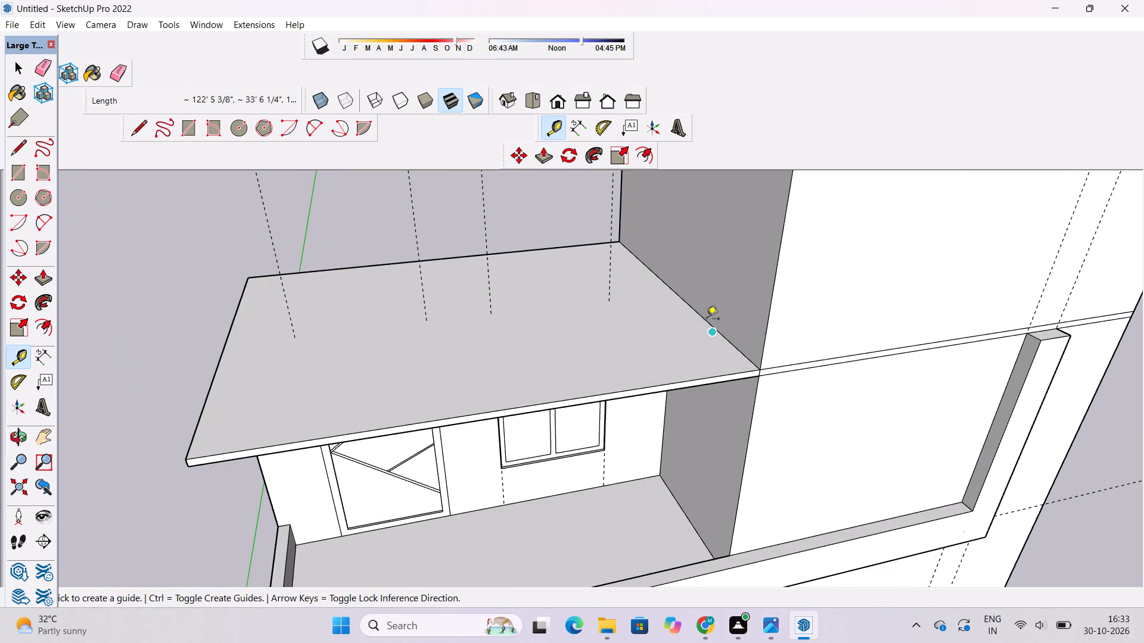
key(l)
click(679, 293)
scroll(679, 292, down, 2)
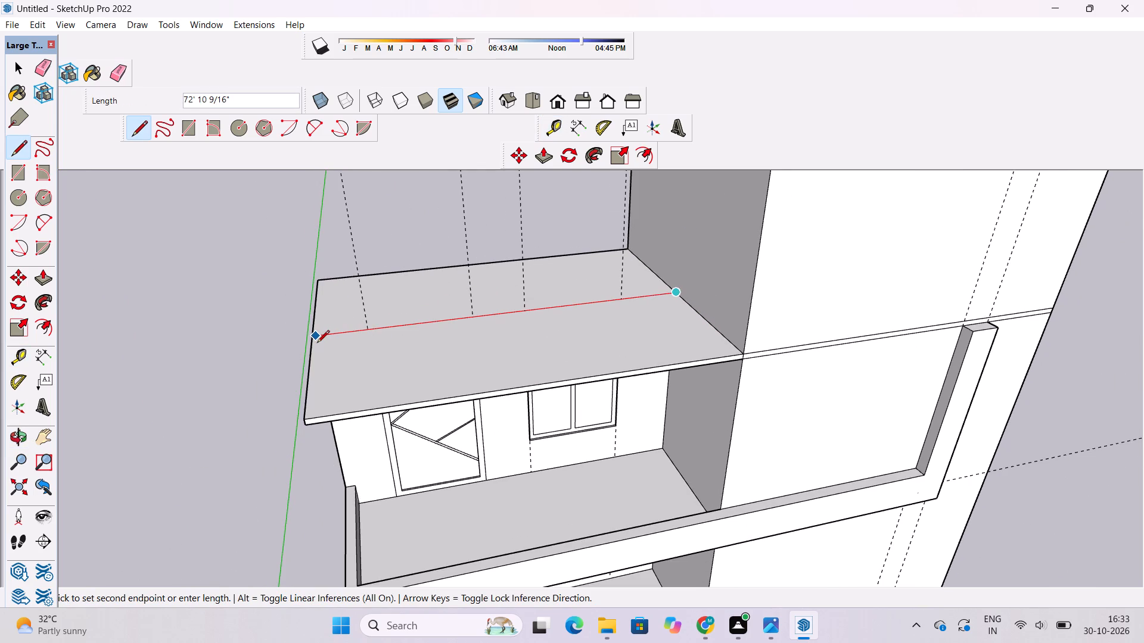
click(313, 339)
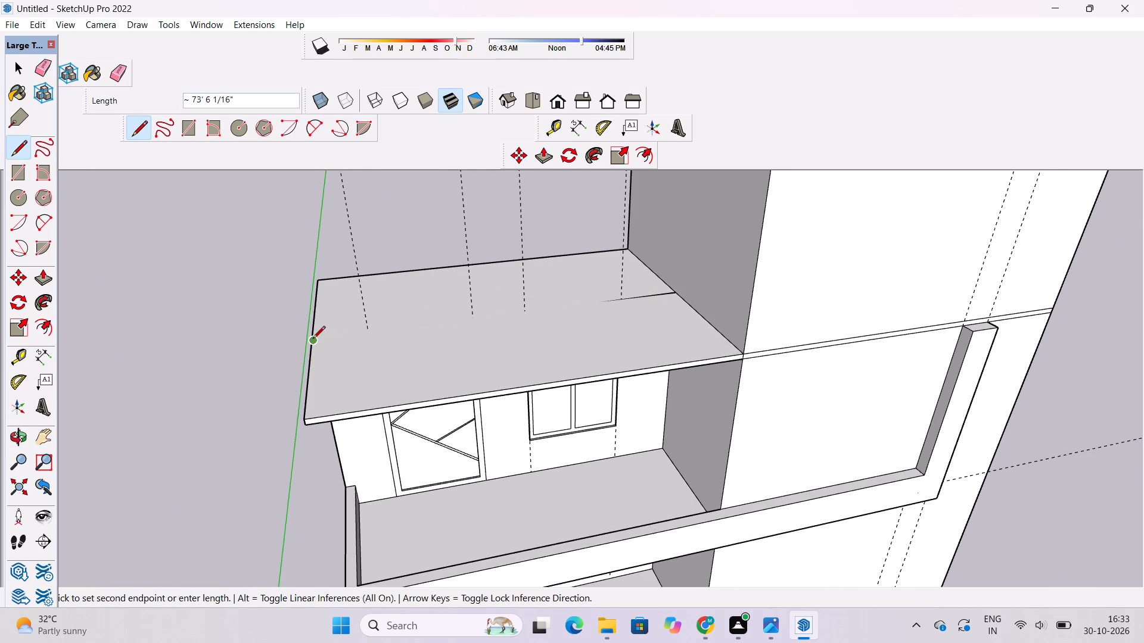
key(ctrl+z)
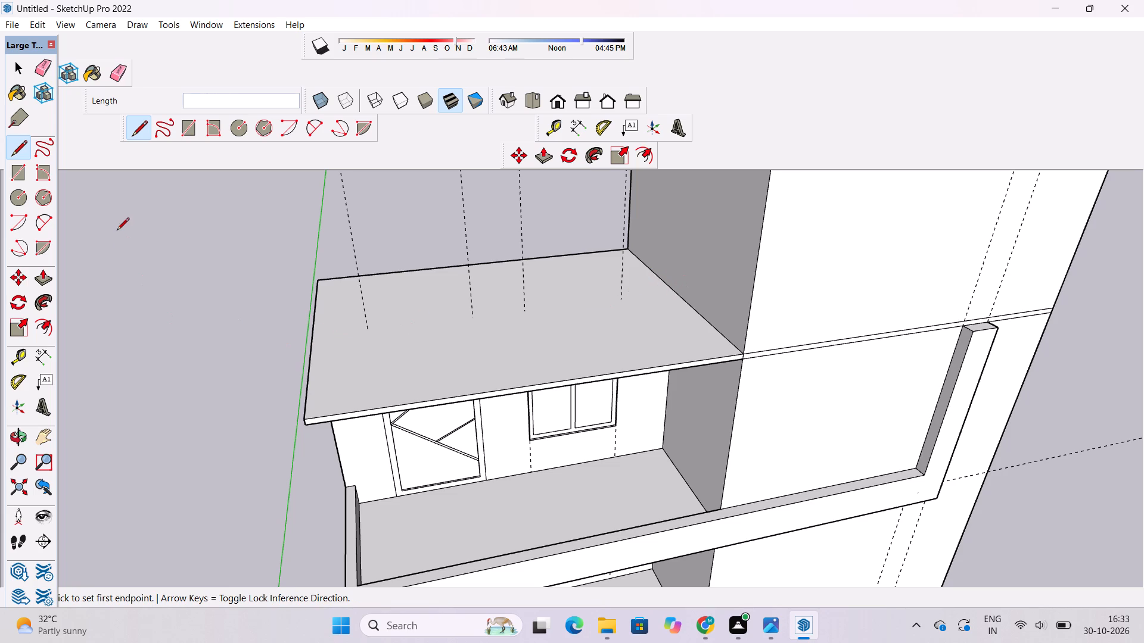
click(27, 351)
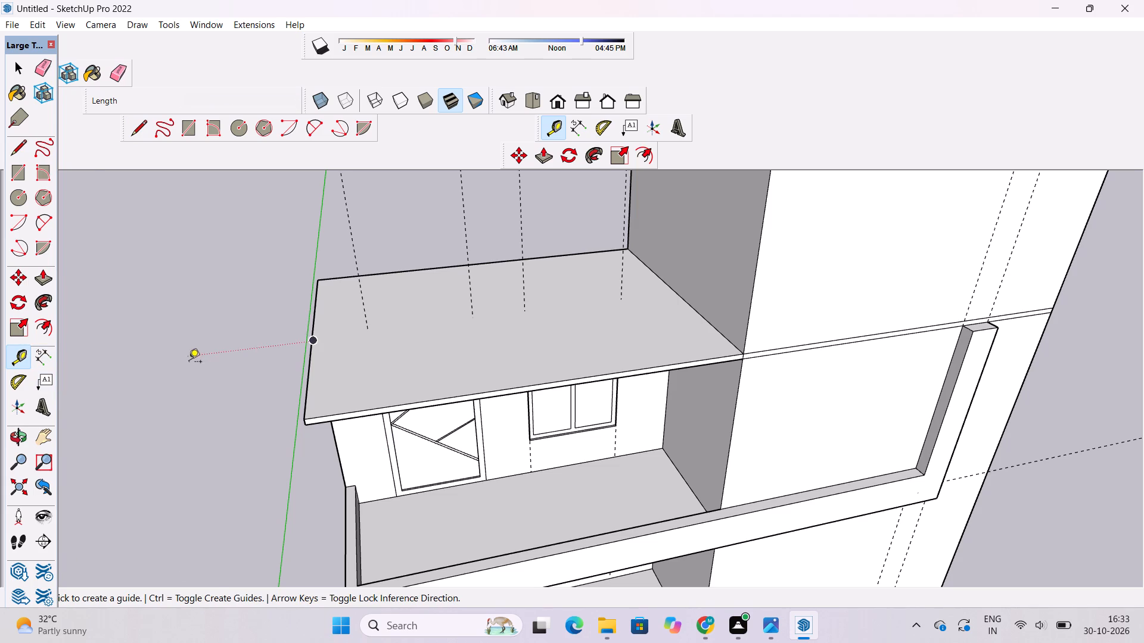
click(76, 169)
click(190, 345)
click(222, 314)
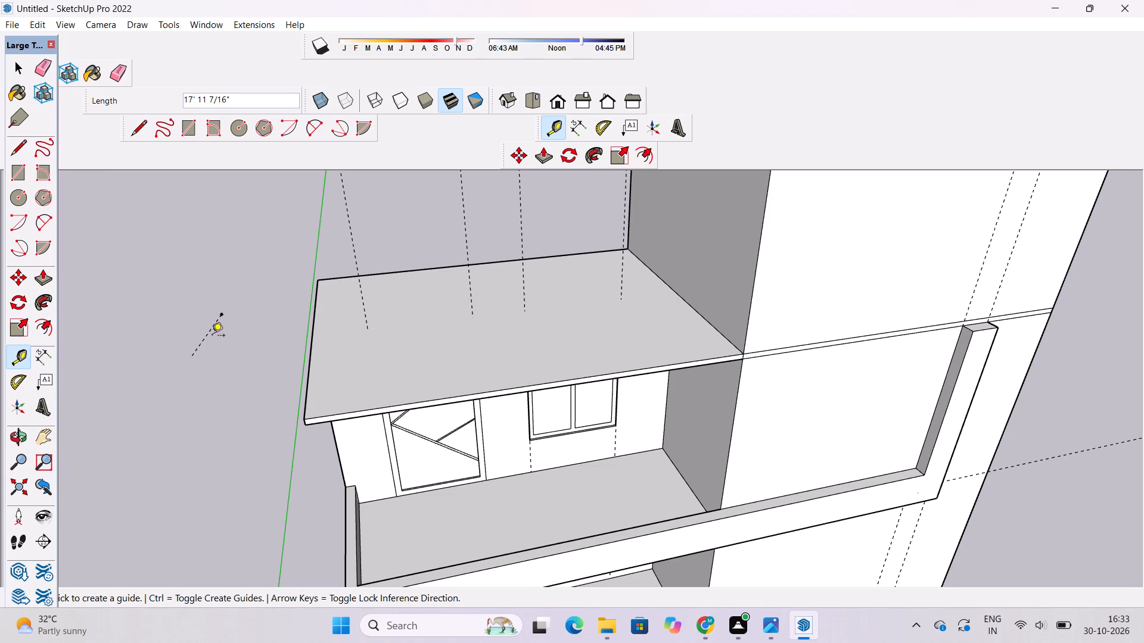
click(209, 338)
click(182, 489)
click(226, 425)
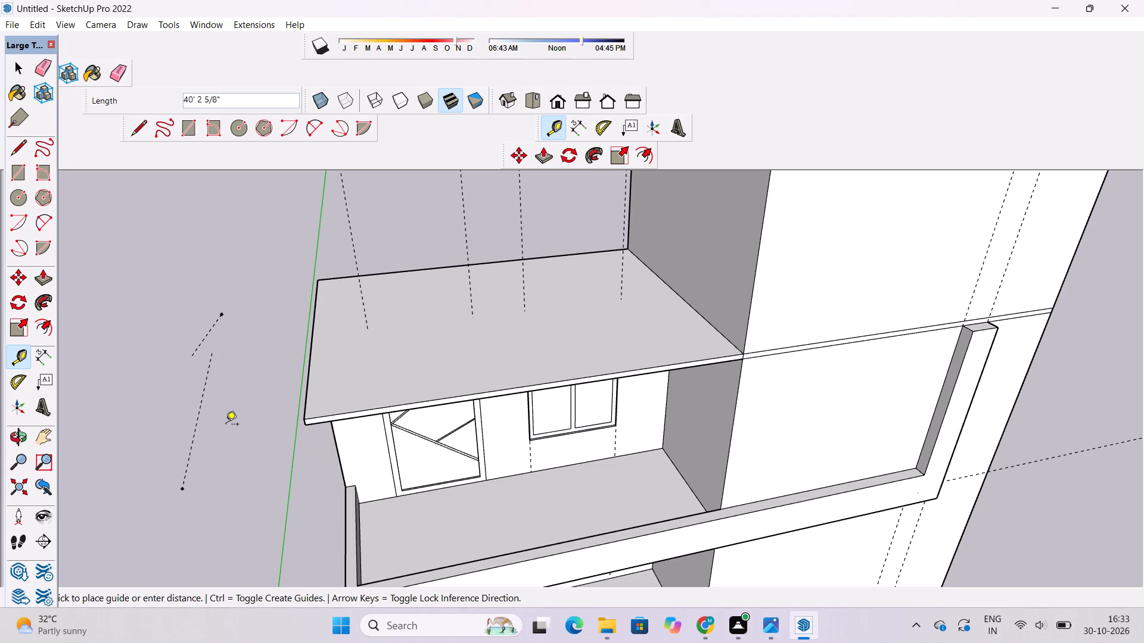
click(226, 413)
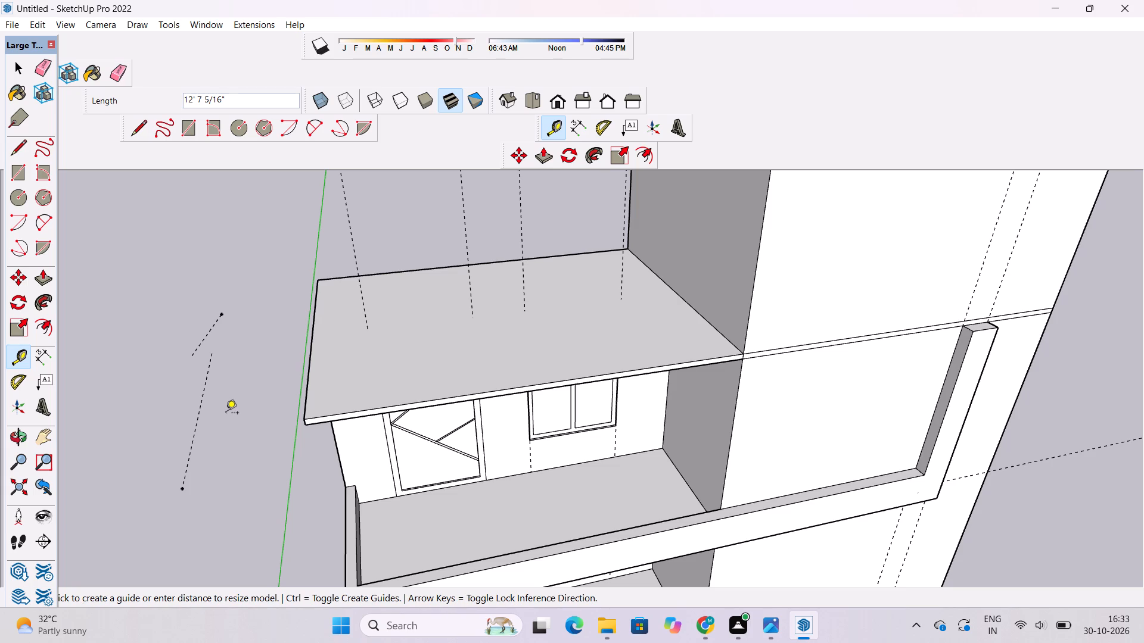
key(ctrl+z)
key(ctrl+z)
Place a guide across the lower slab, parallel to its front edge and 29' behind it.
scroll(70, 399, down, 1)
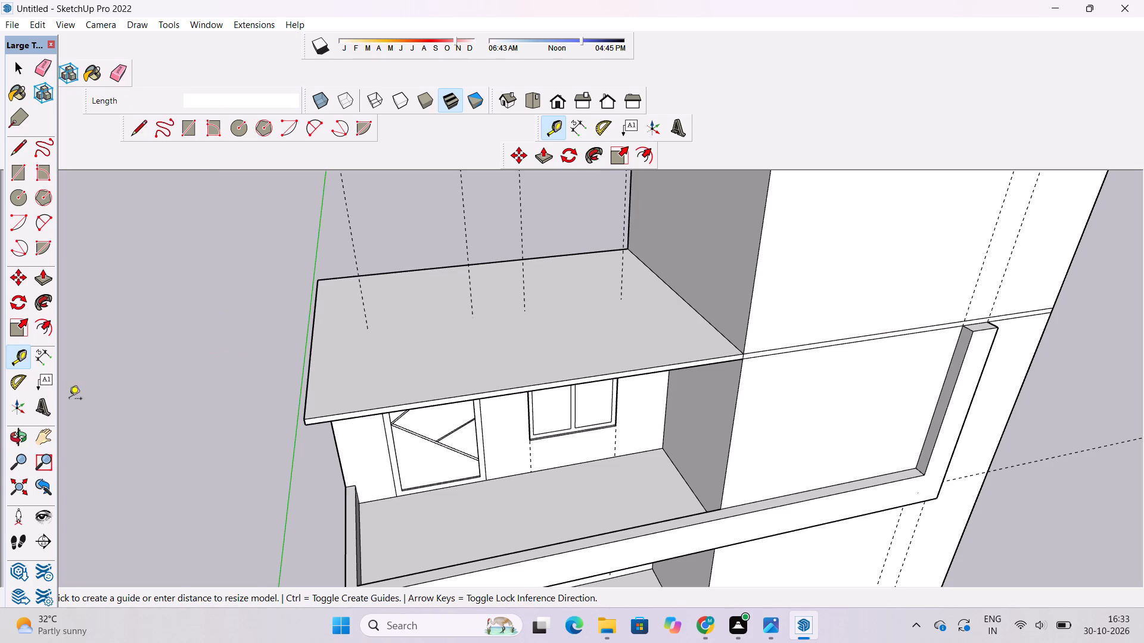
scroll(69, 399, down, 3)
scroll(505, 364, up, 5)
click(538, 382)
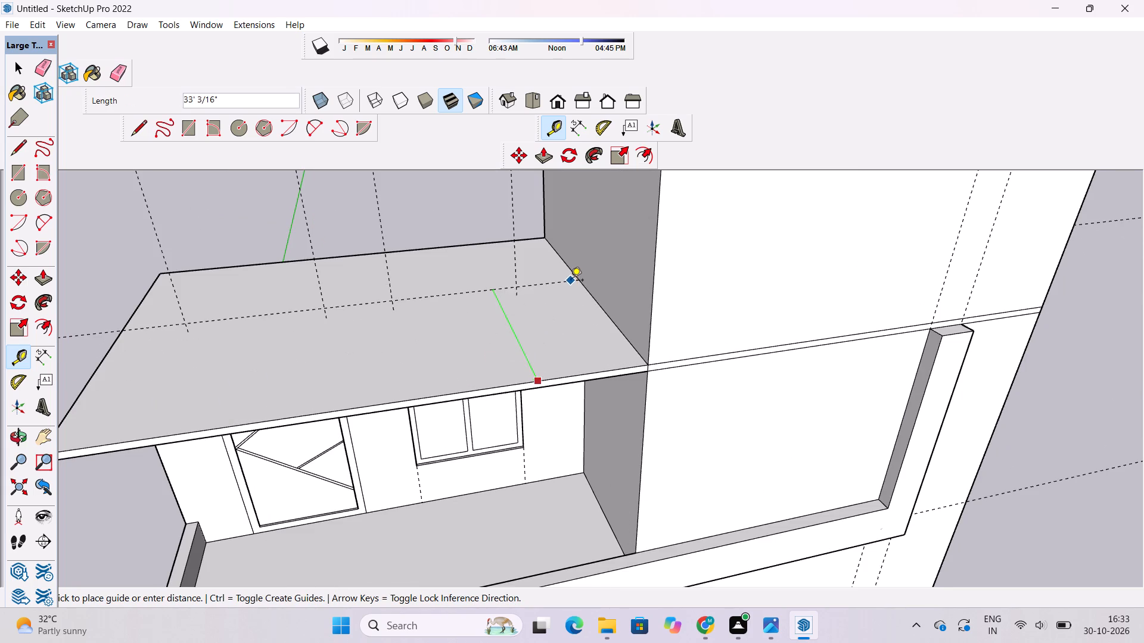
scroll(587, 285, up, 4)
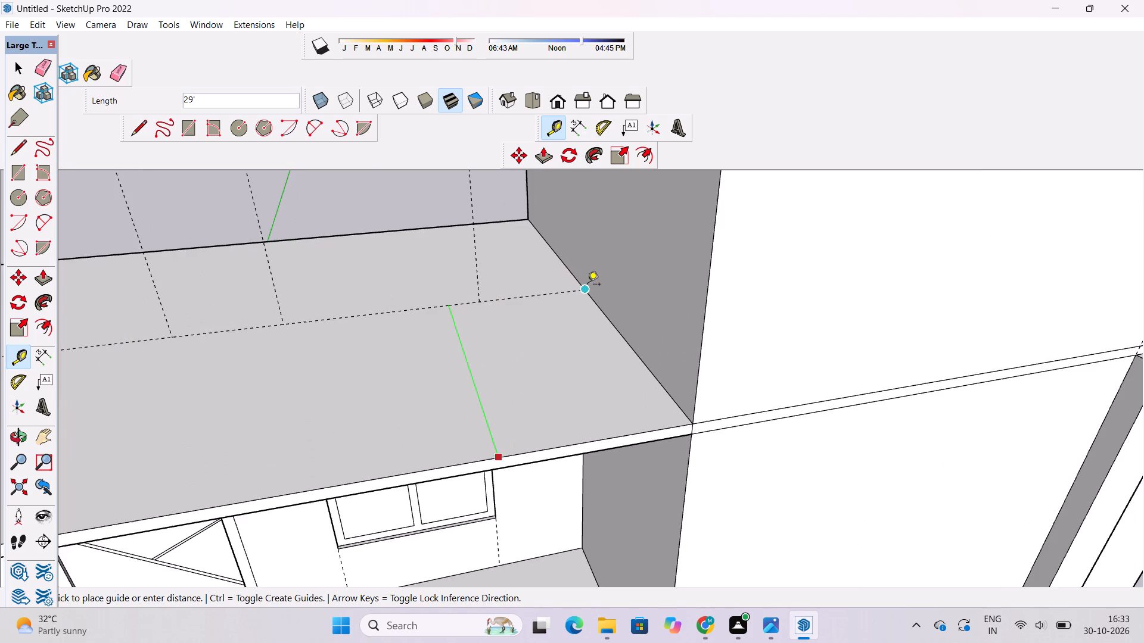
click(587, 285)
Draw a 73' 6" line along the guide, from the raised block's side wall to the slab's outer edge.
scroll(587, 285, down, 10)
key(l)
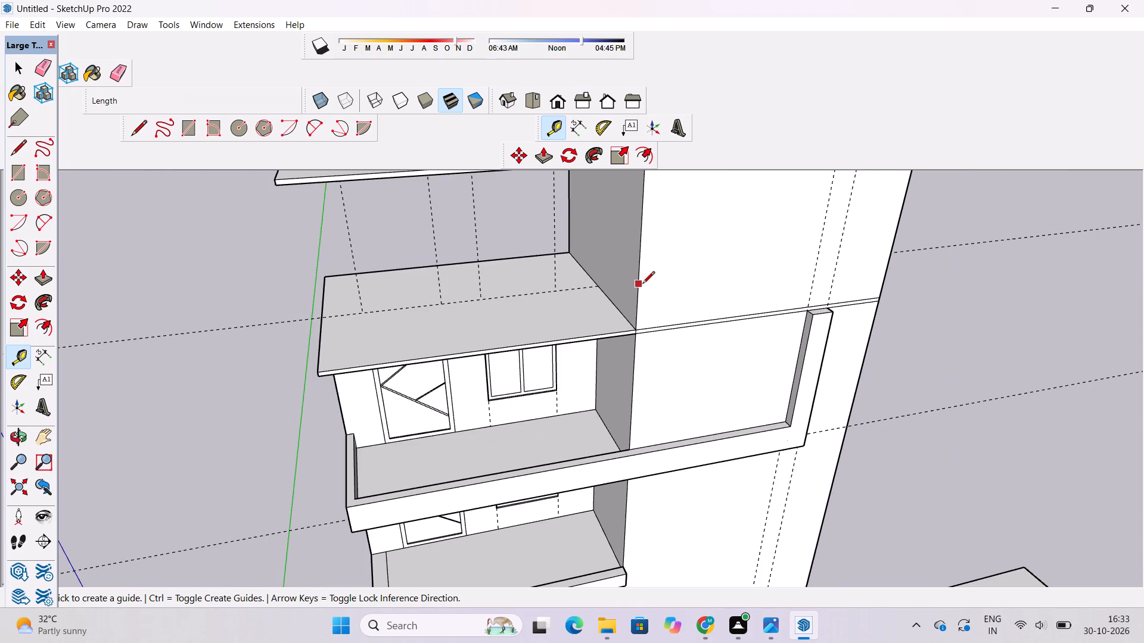
scroll(566, 296, up, 8)
click(632, 277)
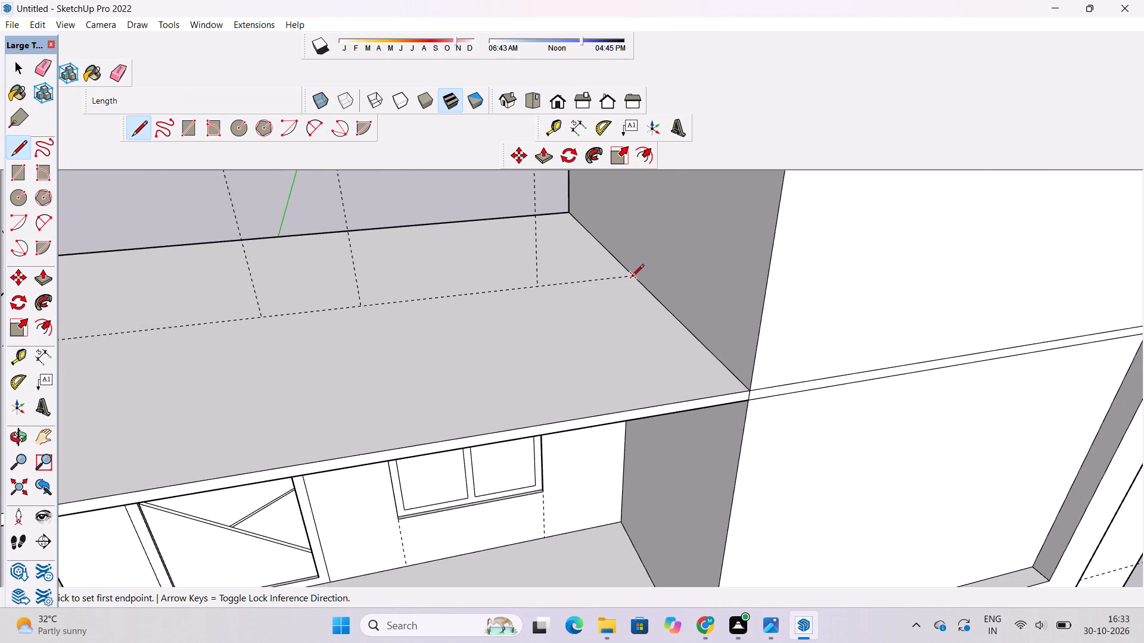
scroll(632, 277, down, 9)
click(379, 307)
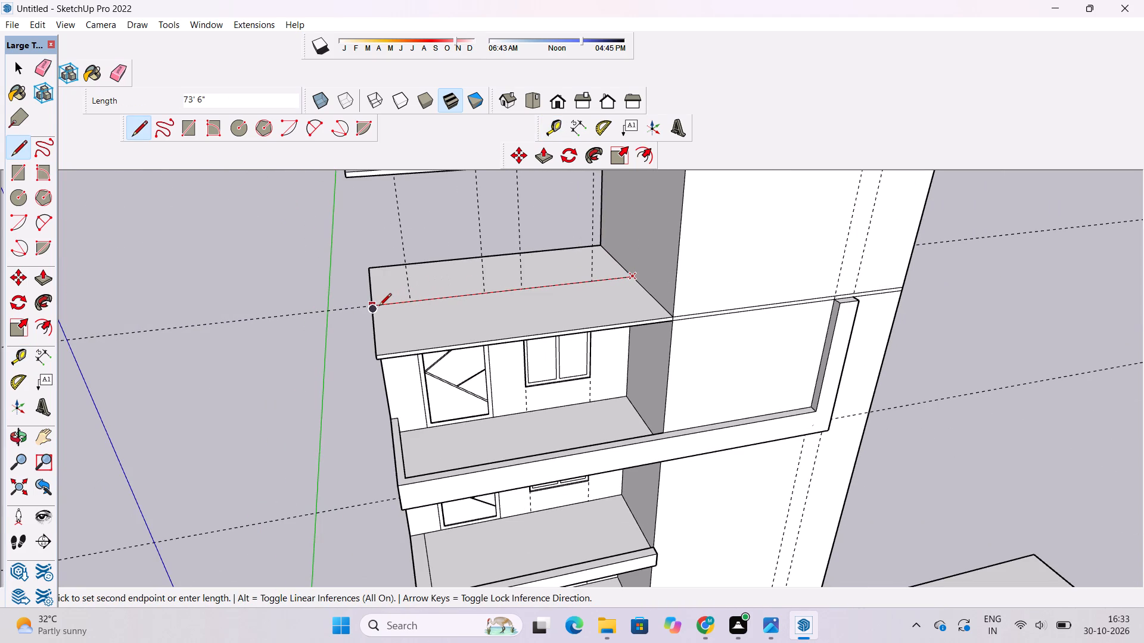
Erase the guide that runs along the new dividing line on the lower slab.
key(o)
drag(381, 355, 371, 324)
shift+drag(371, 324, 436, 360)
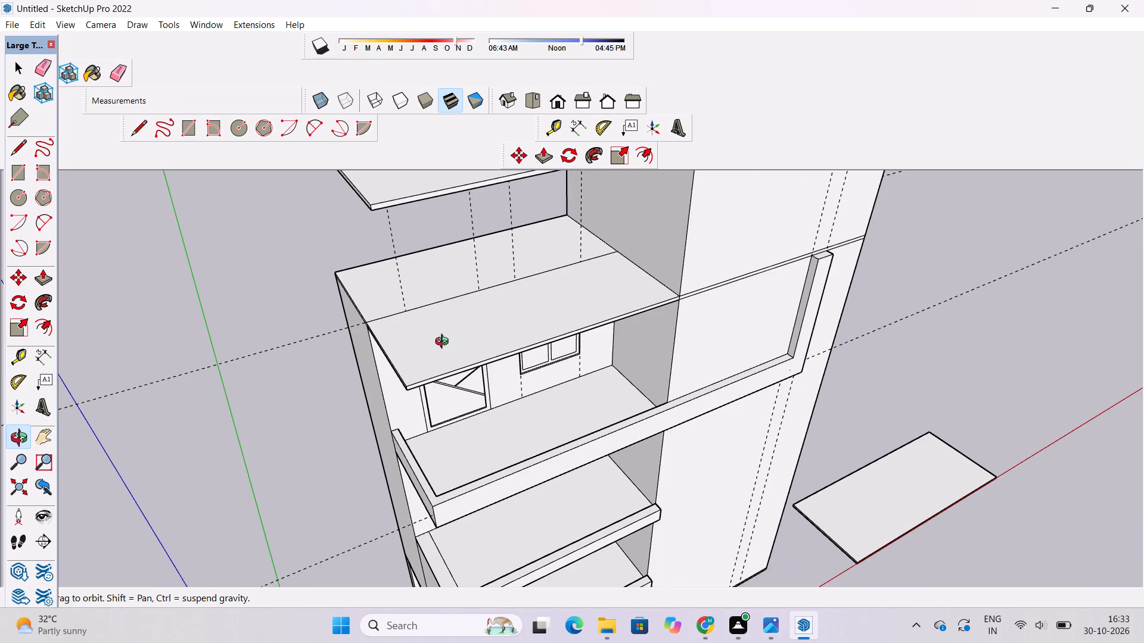
scroll(444, 343, down, 4)
scroll(340, 364, up, 1)
shift+drag(352, 357, 395, 372)
drag(397, 374, 359, 360)
key(e)
drag(364, 329, 363, 339)
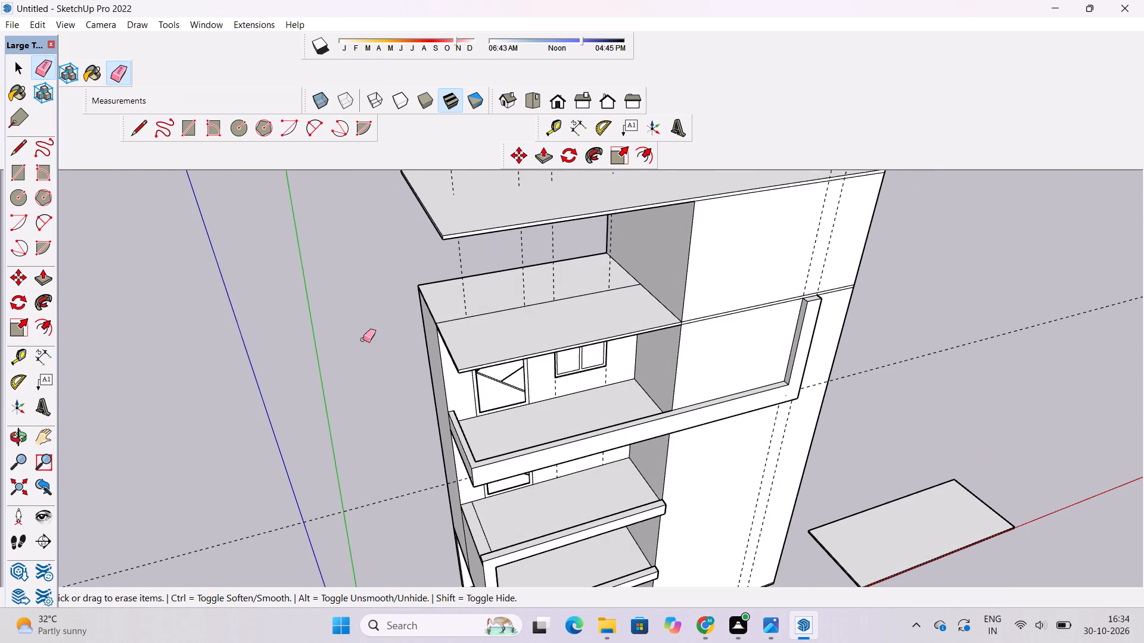
Push/Pull the rear strip of the lower slab up 40' to meet the roof slab, closing the storey with a rear volume.
key(o)
shift+drag(391, 366, 378, 358)
drag(378, 358, 493, 379)
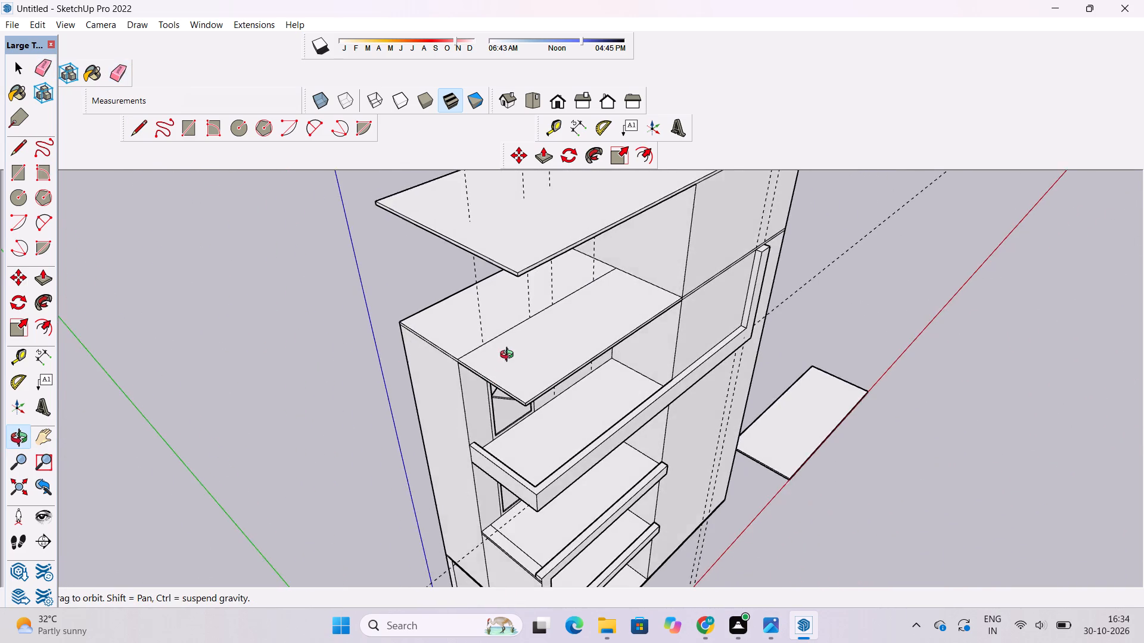
scroll(510, 349, up, 4)
shift+drag(494, 355, 471, 401)
drag(471, 404, 503, 358)
scroll(505, 351, down, 3)
shift+drag(496, 360, 474, 391)
scroll(474, 392, up, 3)
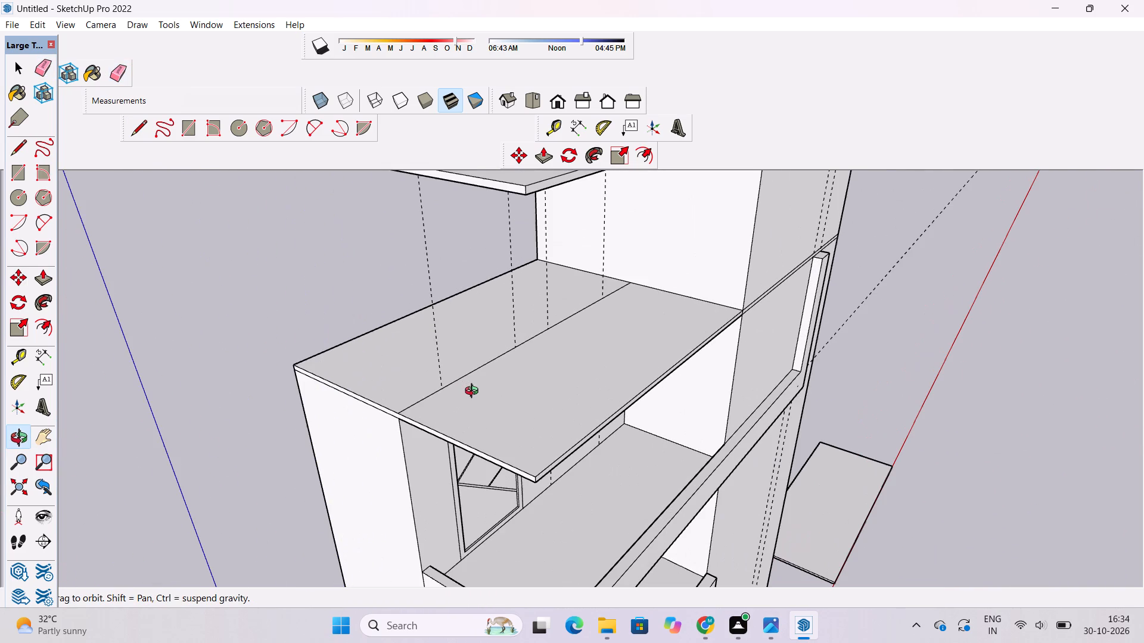
scroll(474, 392, up, 1)
key(p)
click(419, 380)
scroll(418, 374, down, 5)
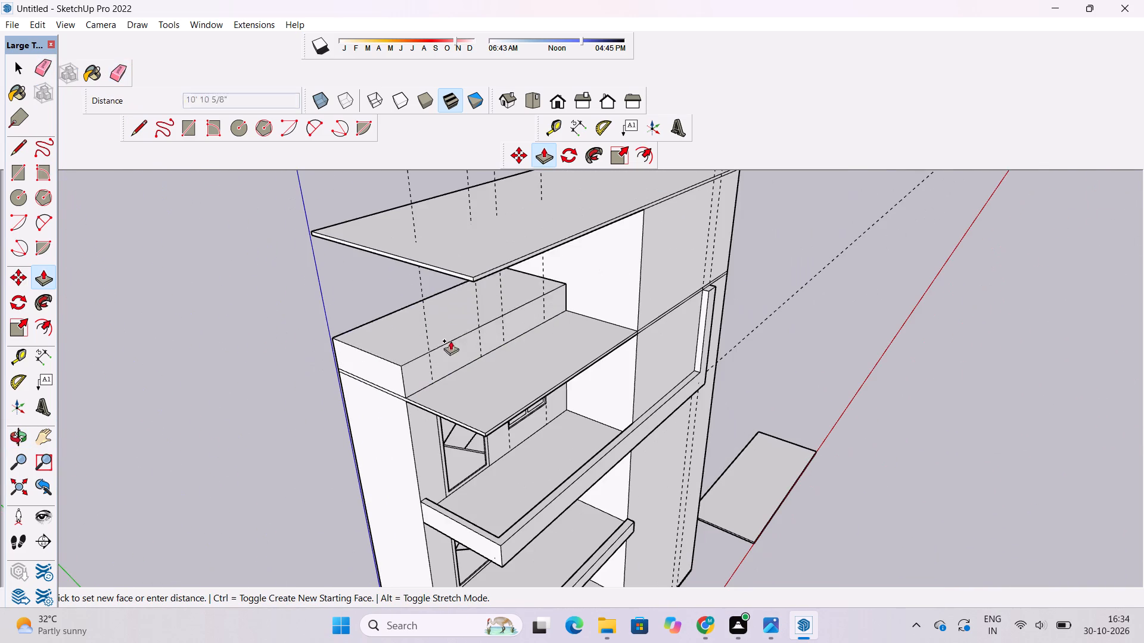
click(644, 214)
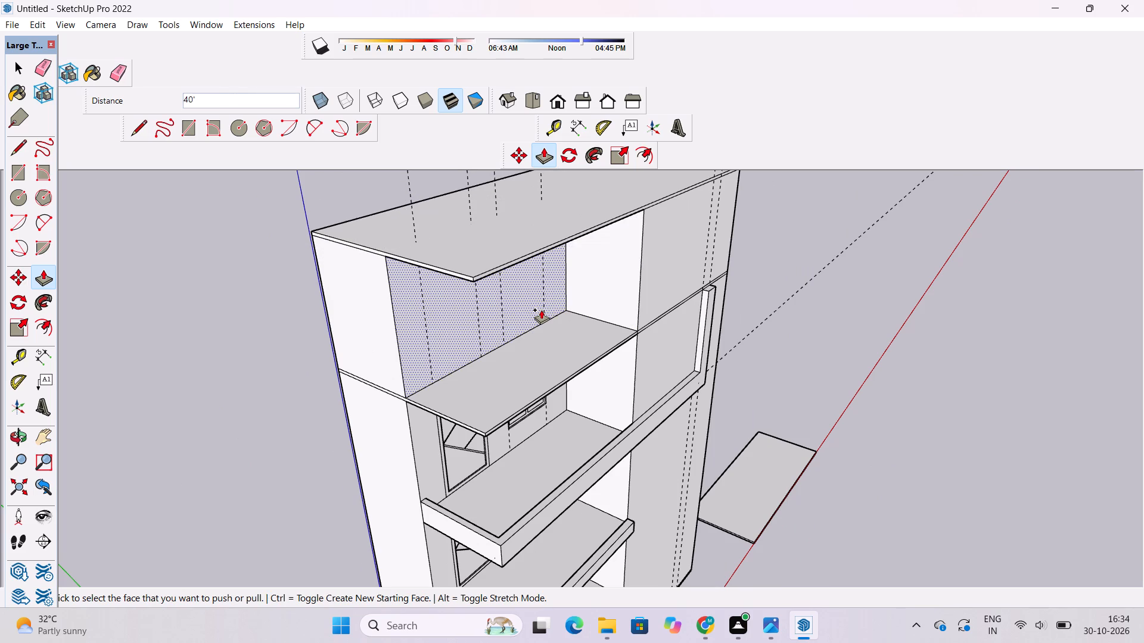
key(o)
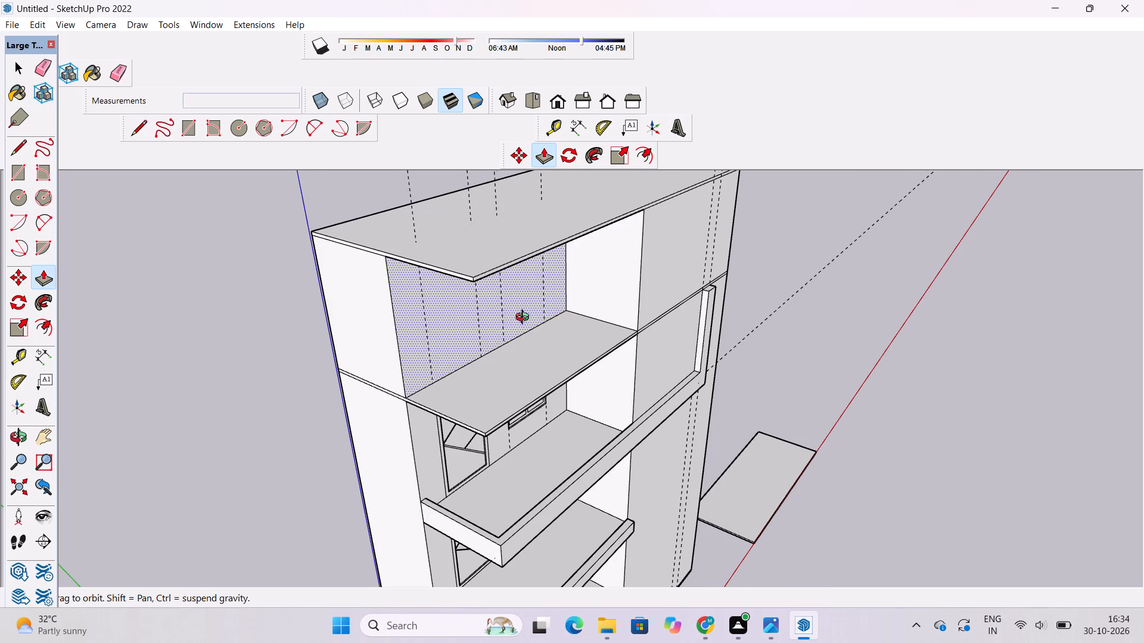
Place a horizontal guide on the top storey's recessed wall, 6' below its upper edge at the roof slab.
scroll(525, 319, down, 3)
shift+drag(551, 328, 416, 315)
drag(475, 357, 357, 322)
scroll(440, 305, up, 3)
shift+drag(443, 304, 515, 353)
drag(515, 372, 486, 295)
scroll(521, 299, up, 3)
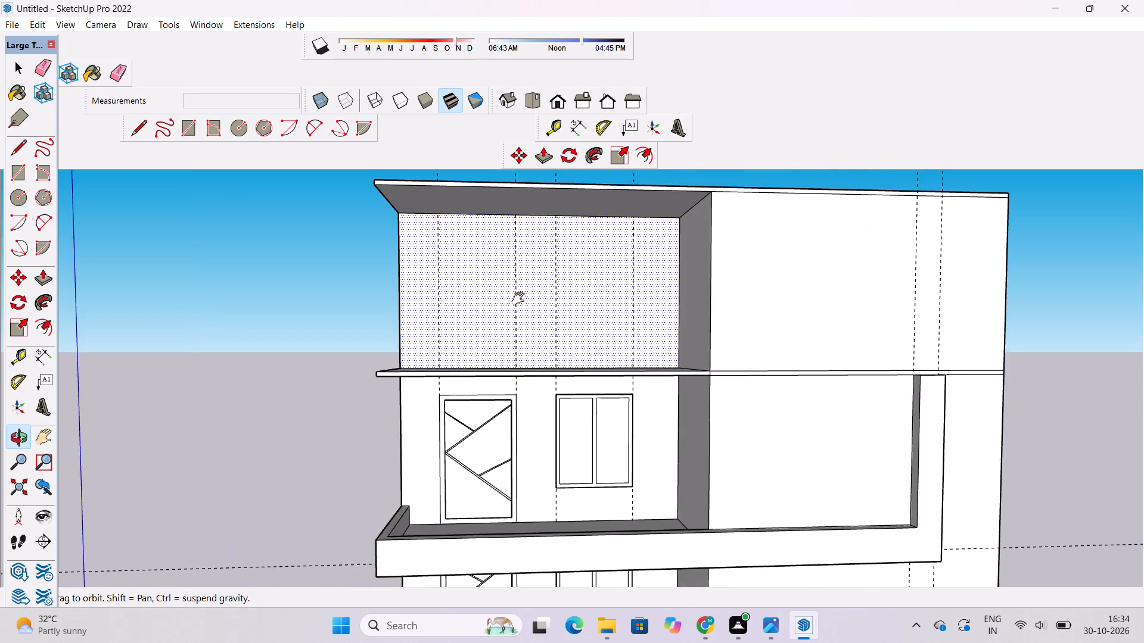
shift+drag(481, 296, 446, 292)
key(t)
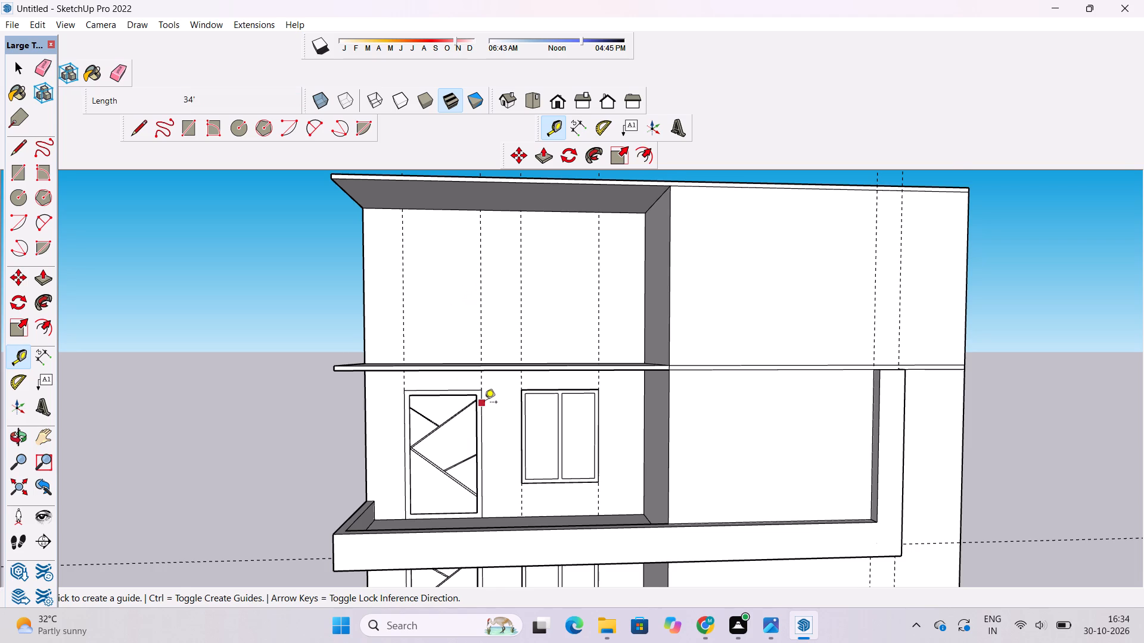
scroll(486, 403, down, 3)
scroll(494, 294, up, 5)
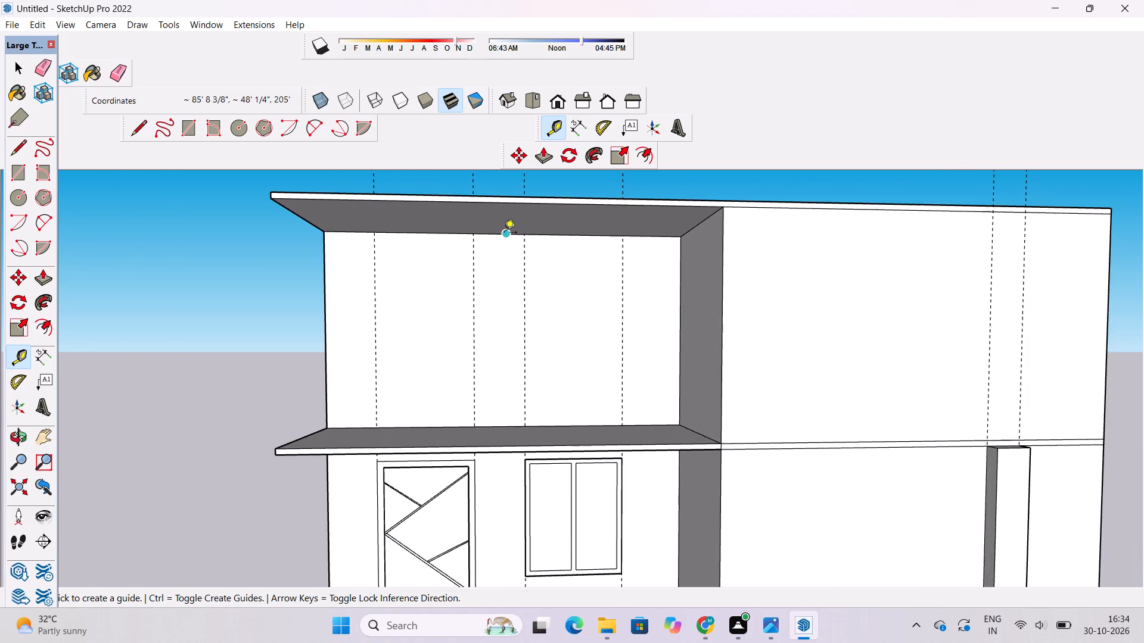
click(504, 233)
text(6')
key(Return)
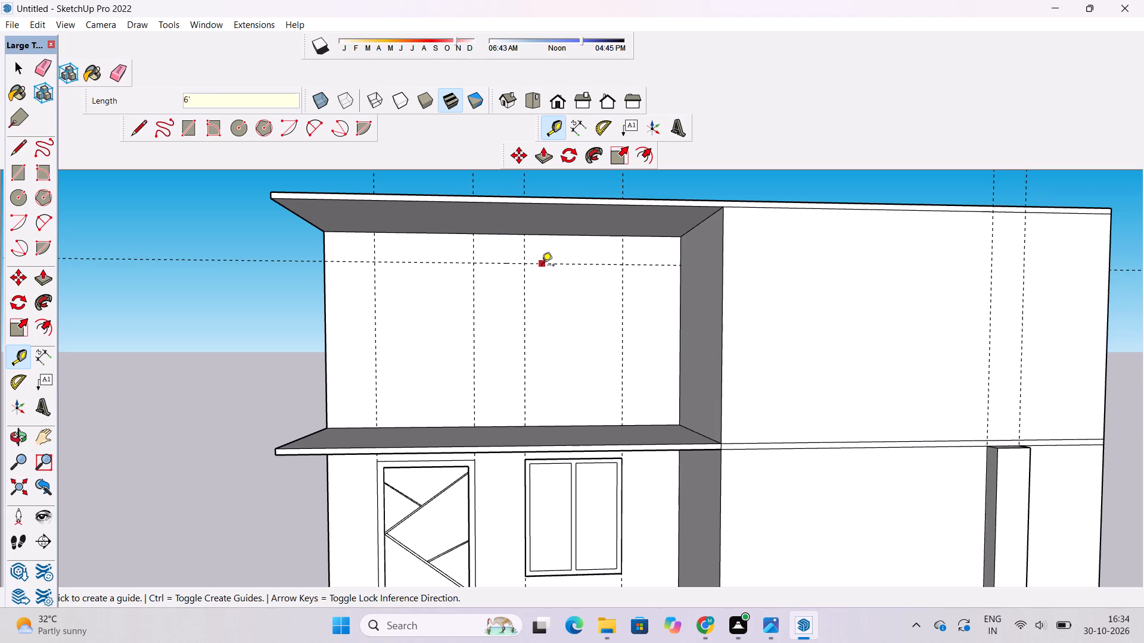
Place a second horizontal guide on the recessed wall, 25' below the first one.
click(542, 266)
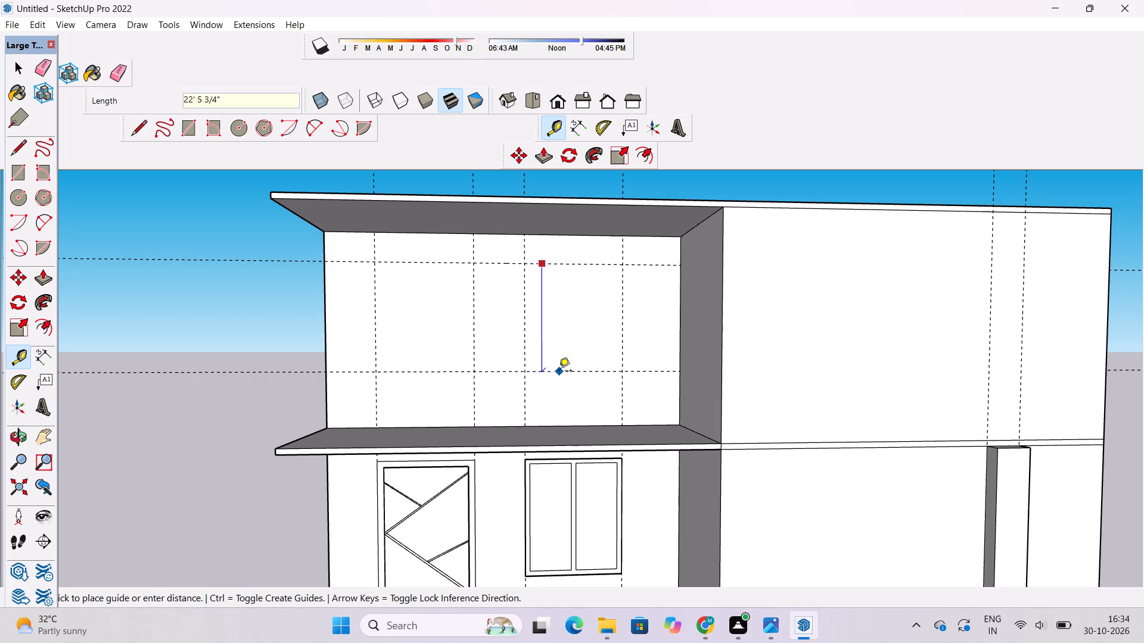
text(25')
key(Return)
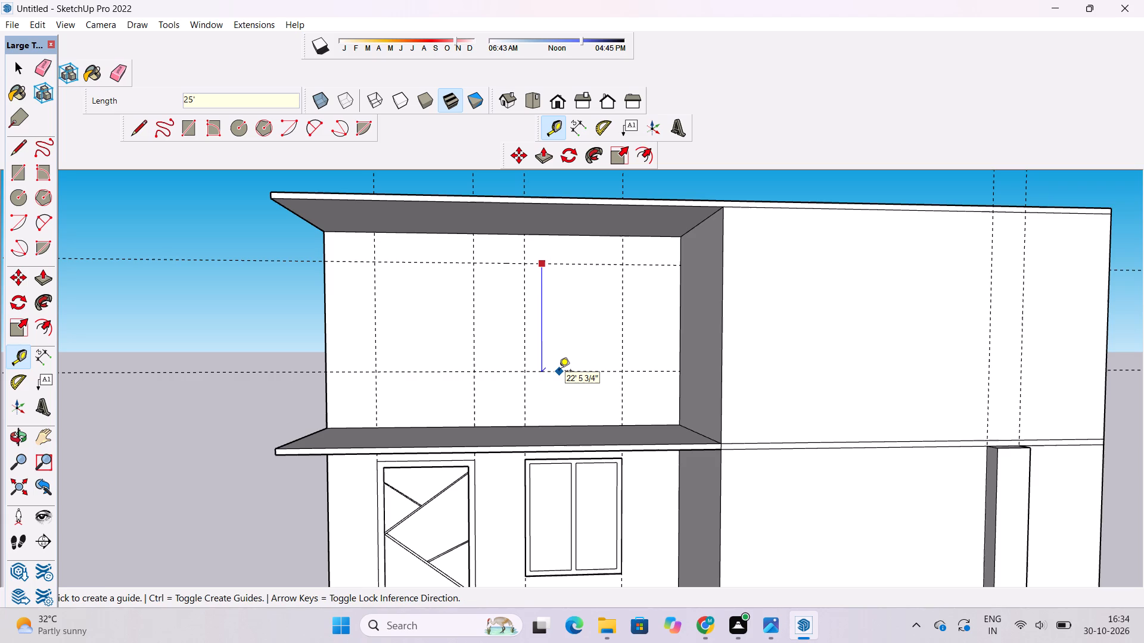
Draw a 20' 7 1/4" by 25' window rectangle and a 20' by 34' door rectangle between the guides on the top storey wall.
click(184, 123)
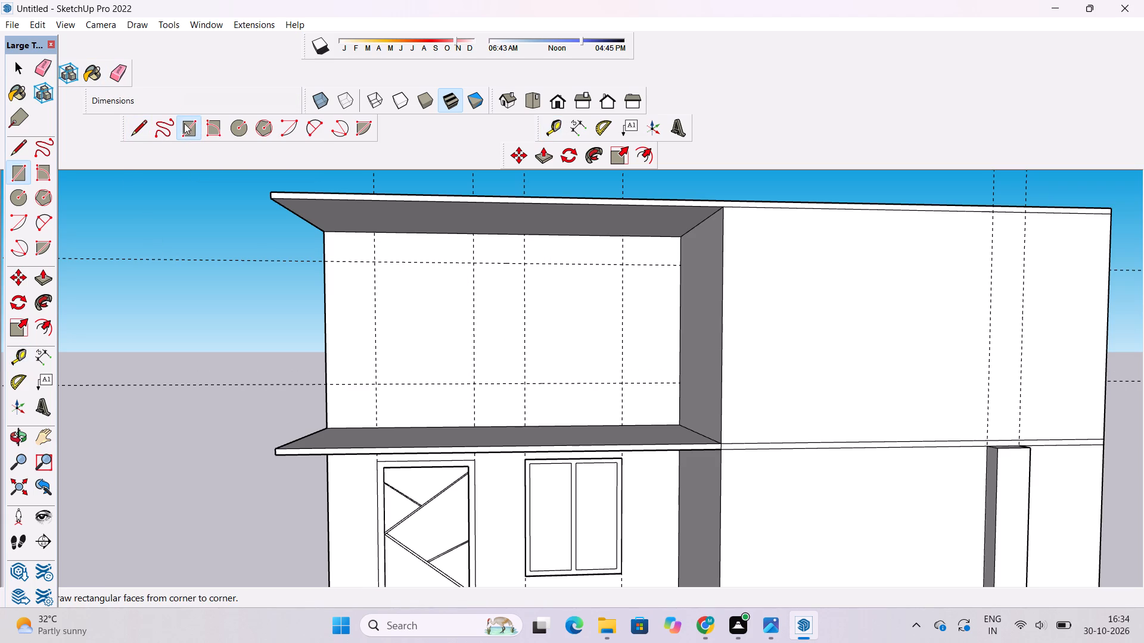
click(524, 263)
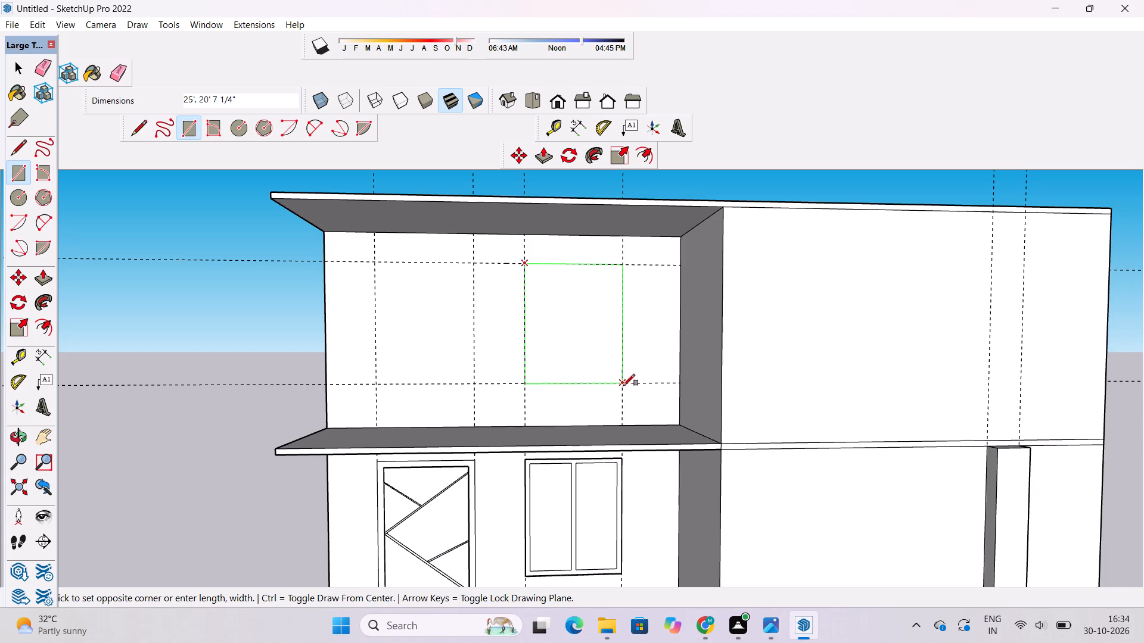
click(624, 386)
click(378, 426)
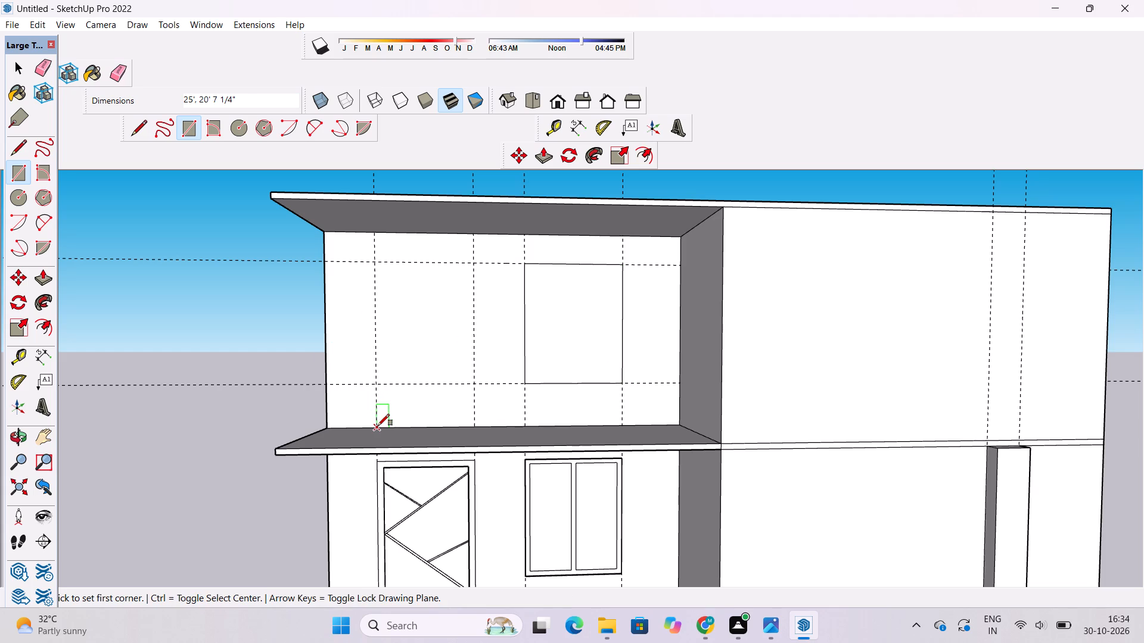
click(475, 264)
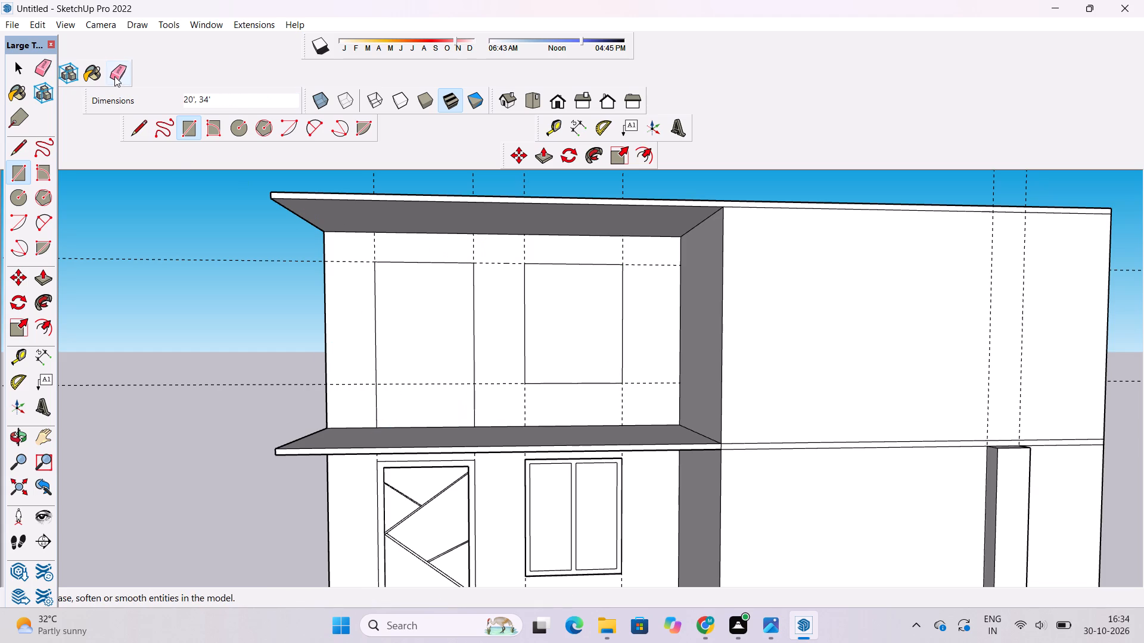
Erase the two horizontal guides on the top storey's recessed wall.
click(114, 76)
drag(358, 252, 353, 372)
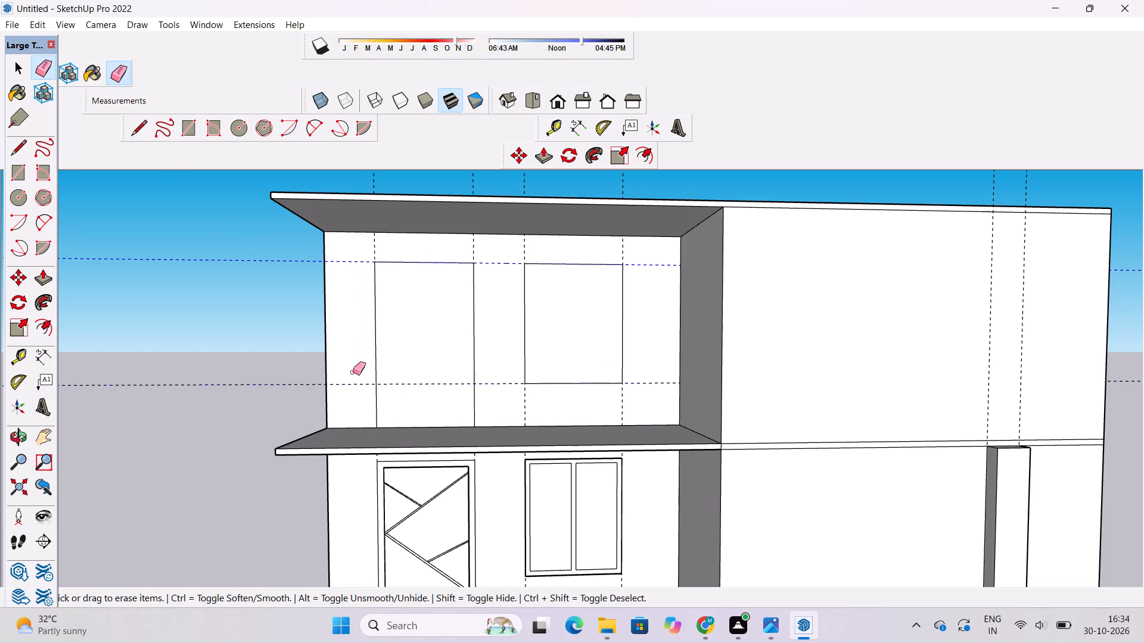
drag(353, 372, 353, 401)
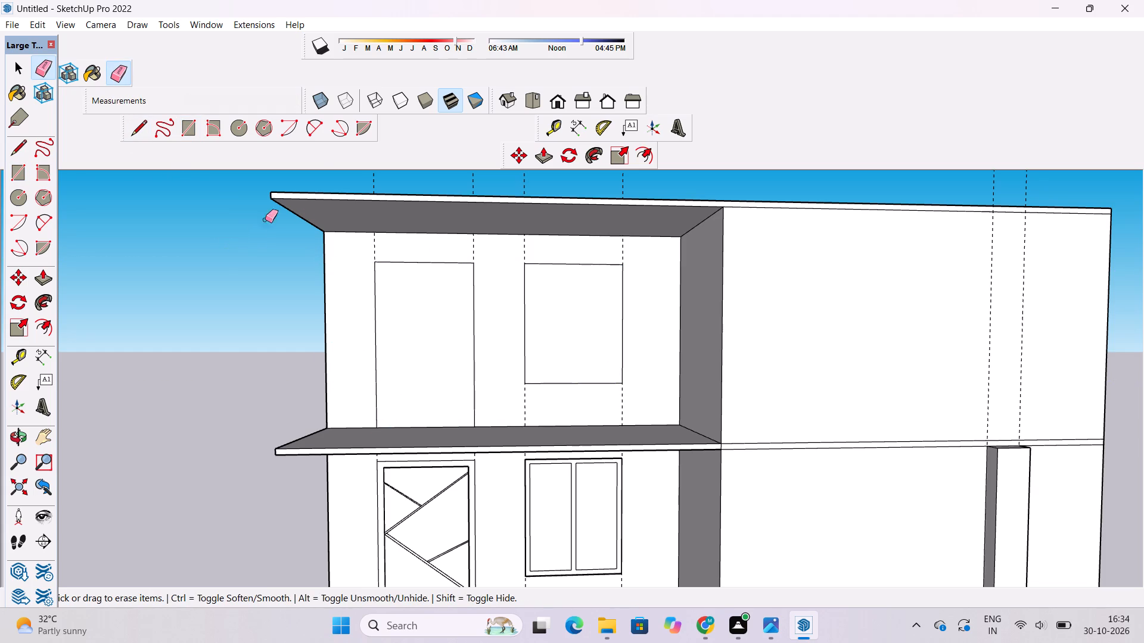
Offset the top storey's door outline inward by about 1' 2" to form the frame.
click(47, 279)
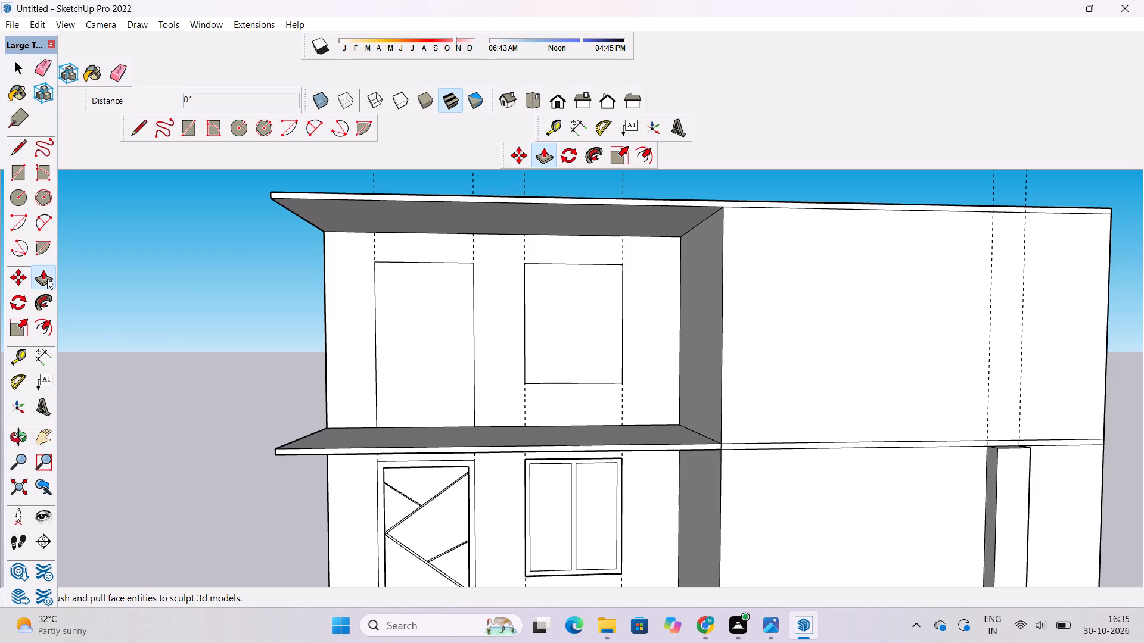
text(of)
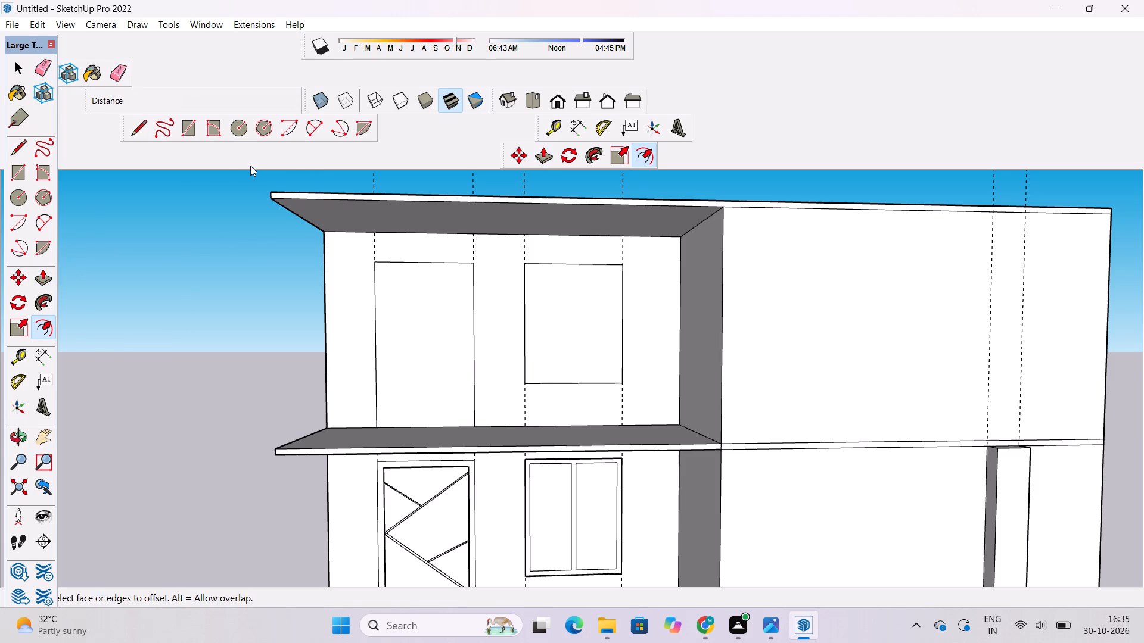
click(401, 268)
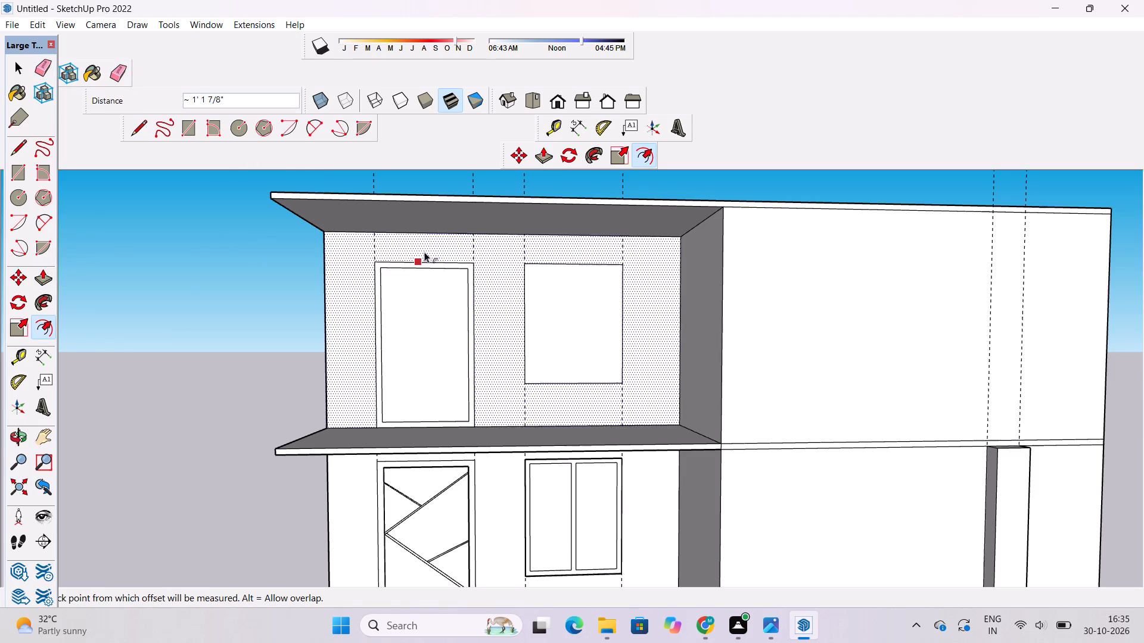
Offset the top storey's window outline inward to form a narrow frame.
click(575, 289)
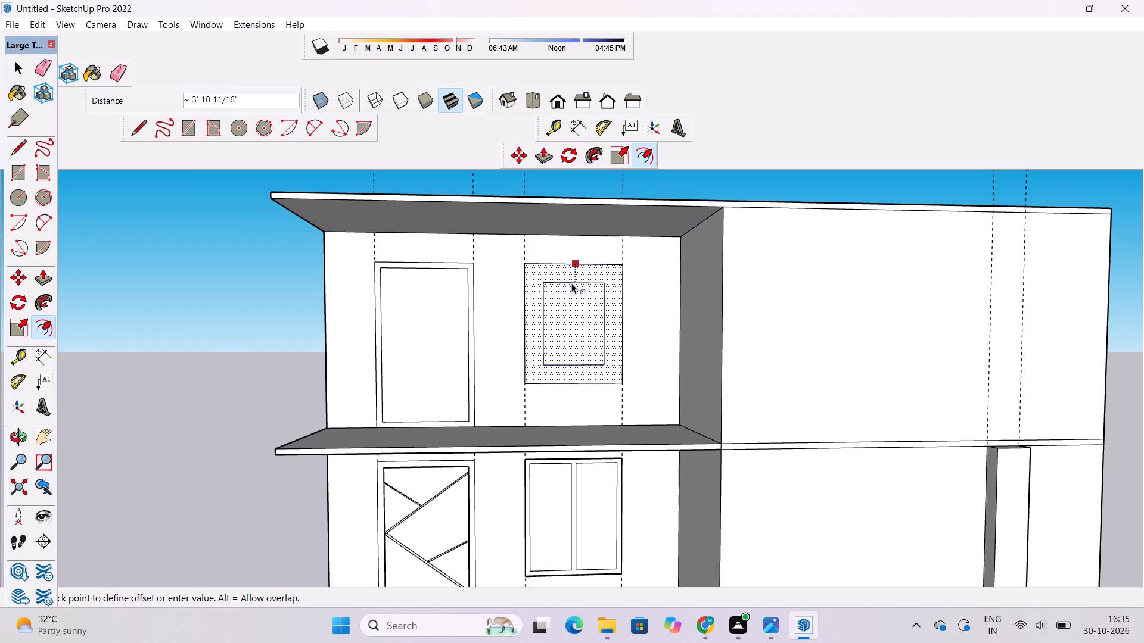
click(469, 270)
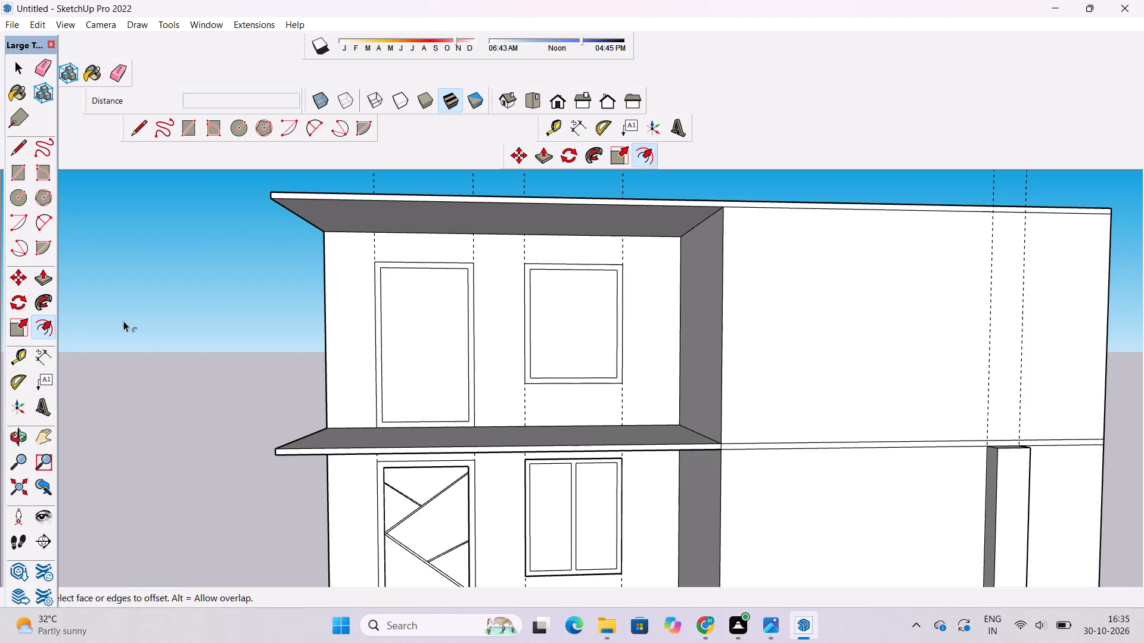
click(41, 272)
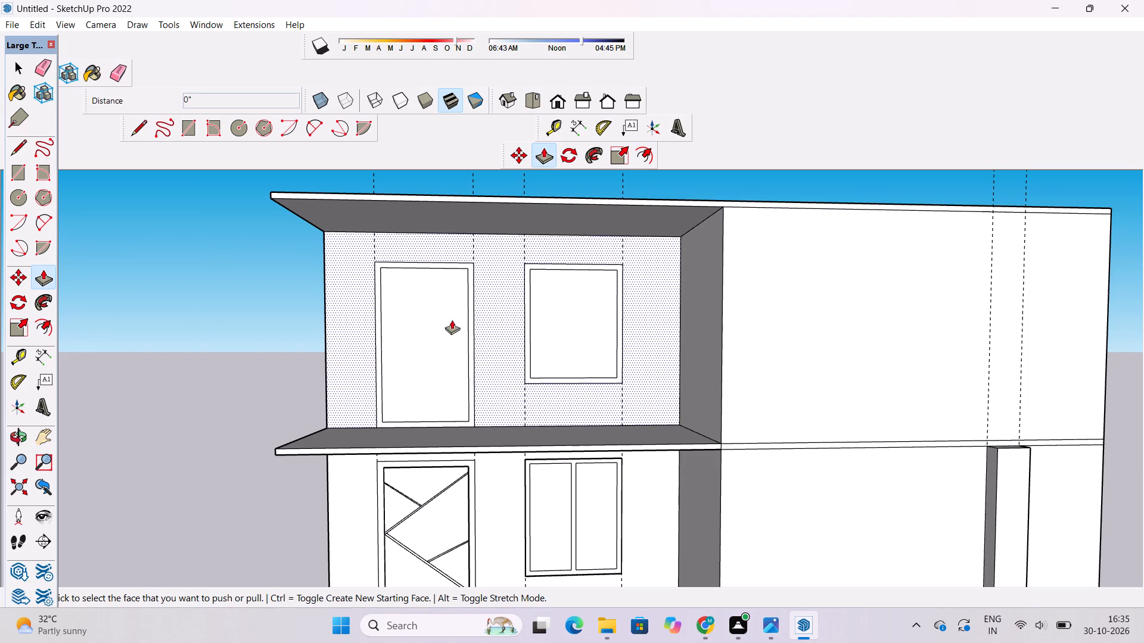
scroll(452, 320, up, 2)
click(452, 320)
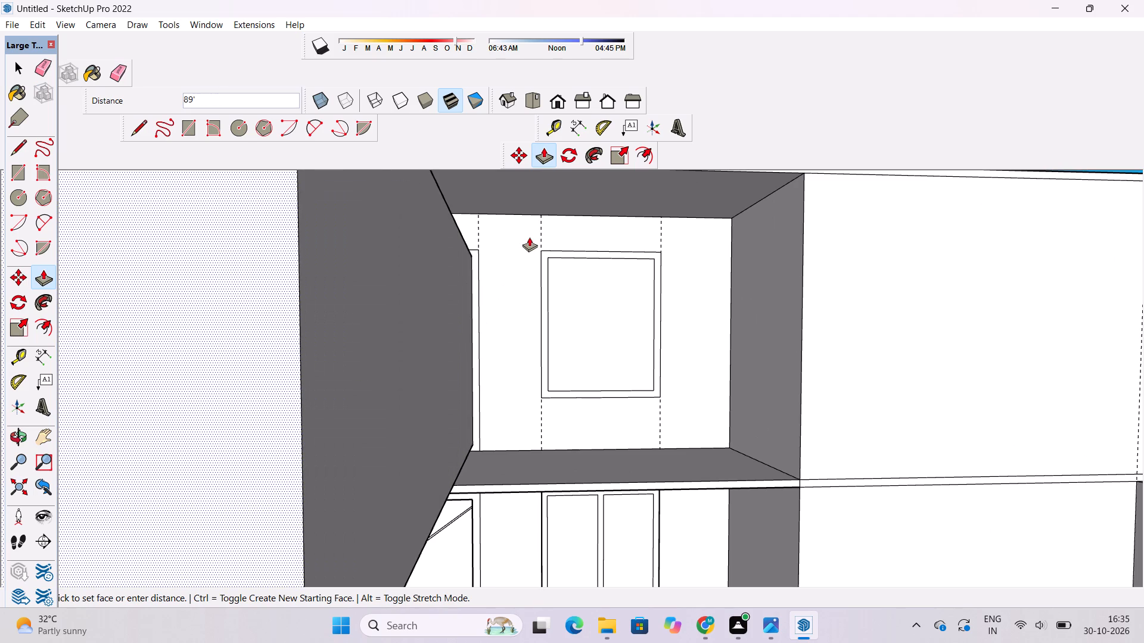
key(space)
Push/Pull the door panel inside the top storey's door frame inward by 6".
text(p)
scroll(511, 252, up, 4)
click(402, 294)
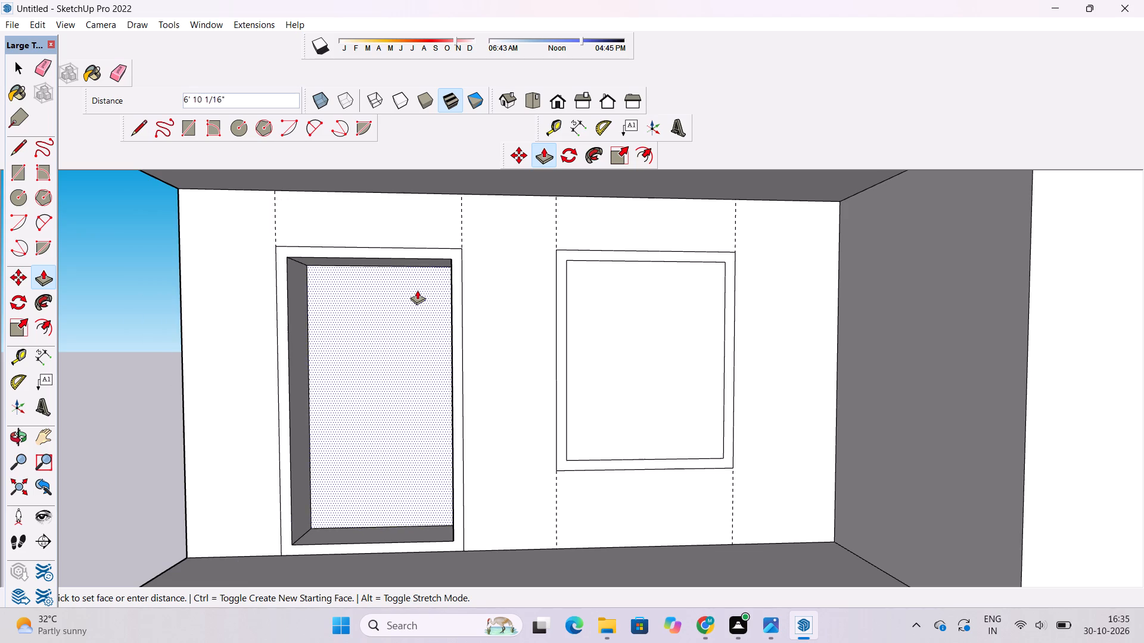
key(6)
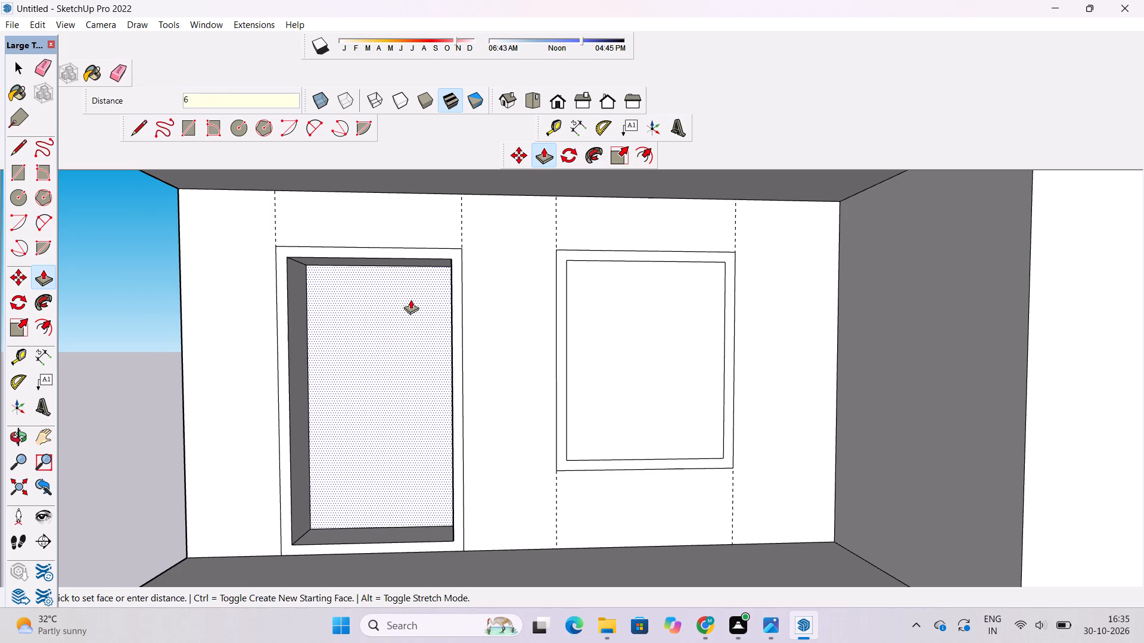
key(shift+quotedbl)
key(Return)
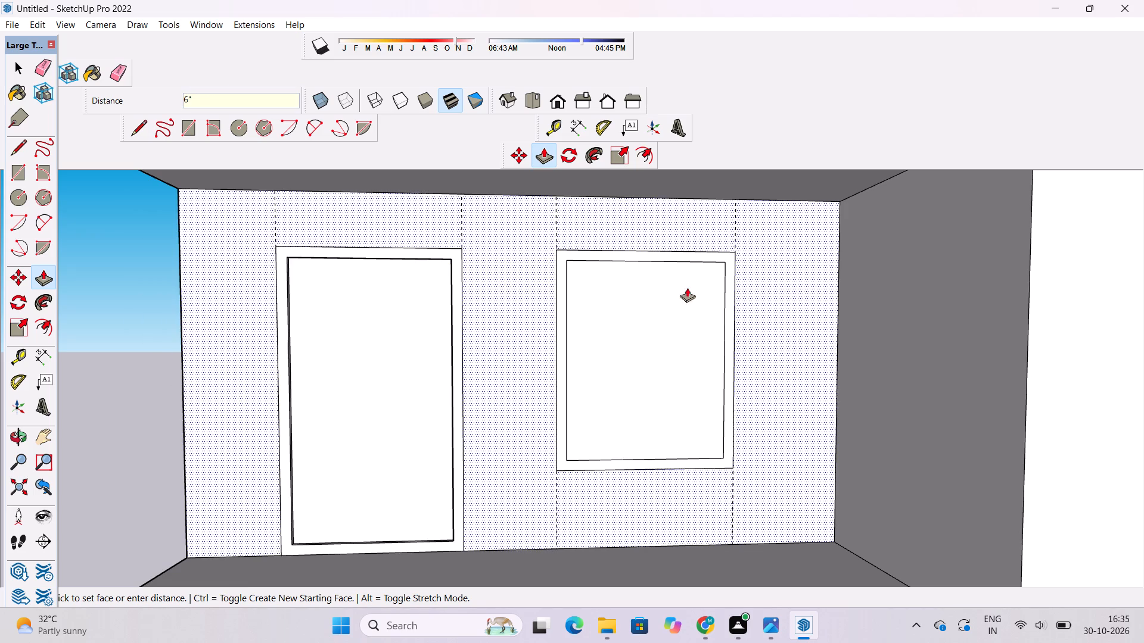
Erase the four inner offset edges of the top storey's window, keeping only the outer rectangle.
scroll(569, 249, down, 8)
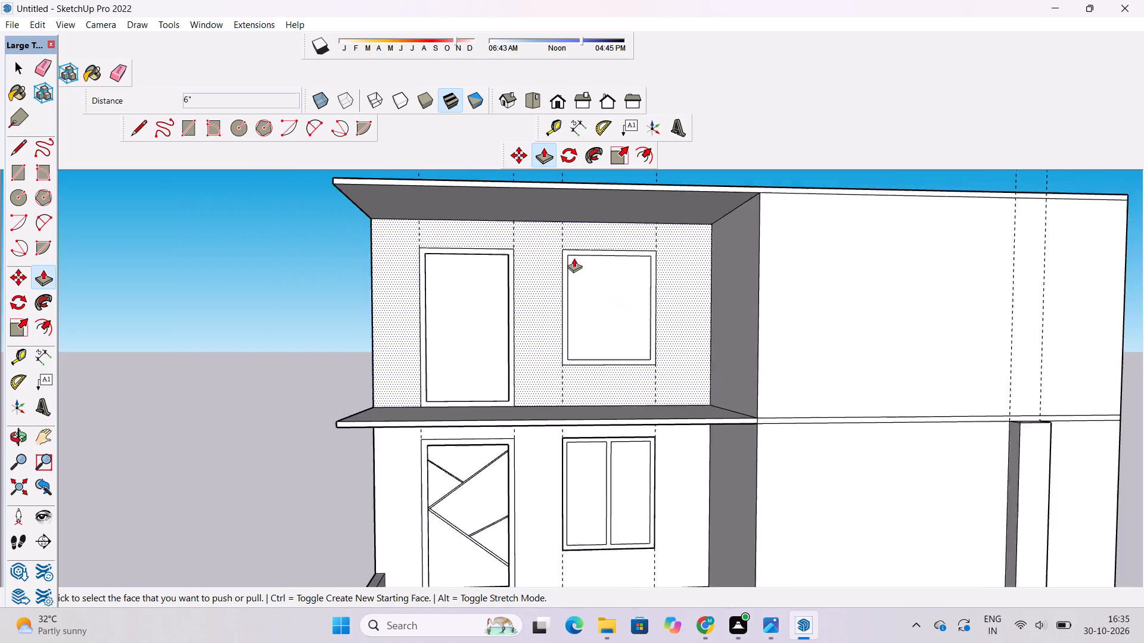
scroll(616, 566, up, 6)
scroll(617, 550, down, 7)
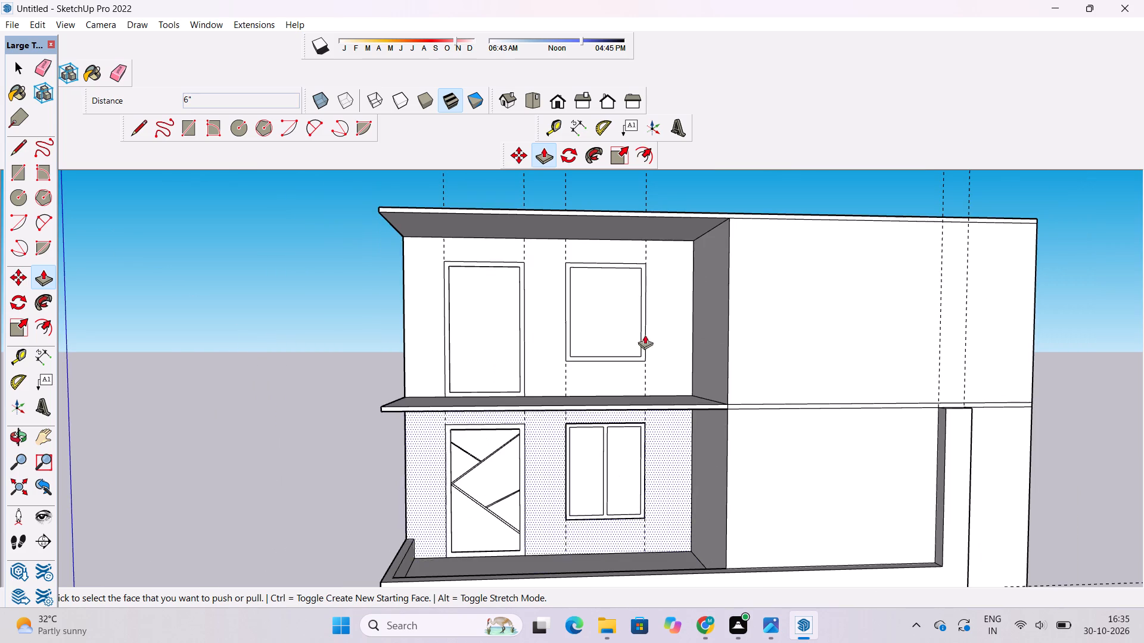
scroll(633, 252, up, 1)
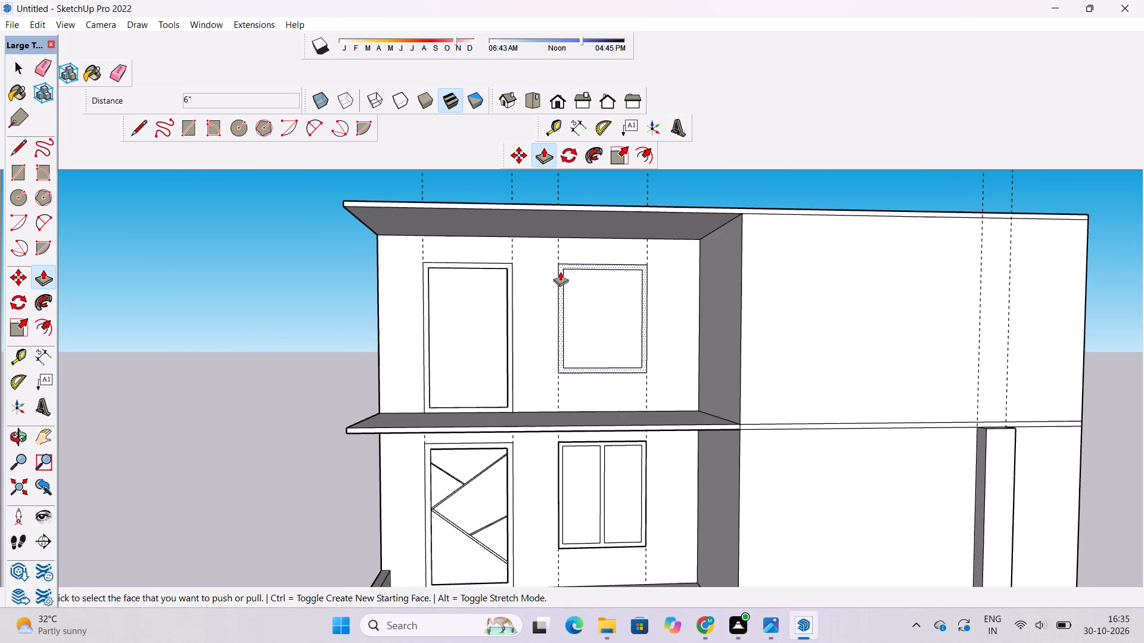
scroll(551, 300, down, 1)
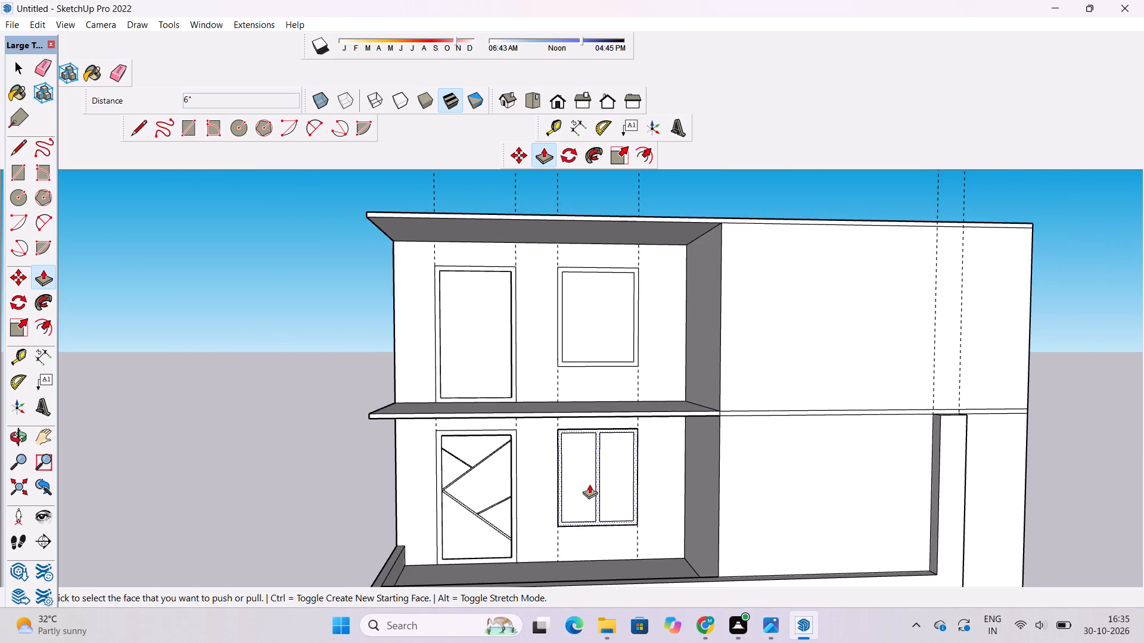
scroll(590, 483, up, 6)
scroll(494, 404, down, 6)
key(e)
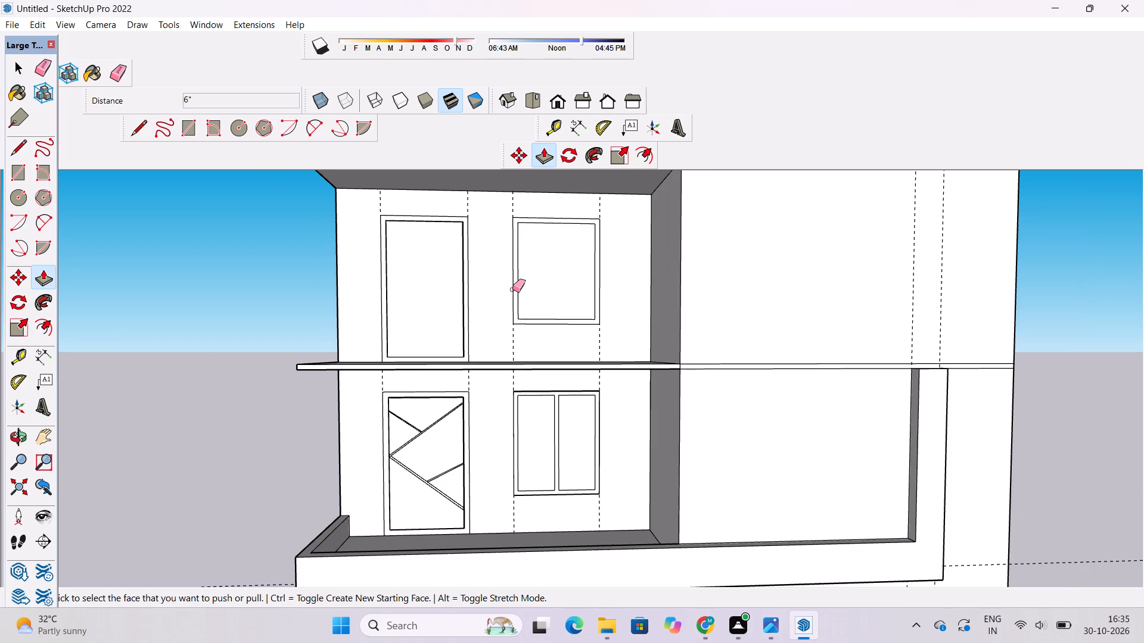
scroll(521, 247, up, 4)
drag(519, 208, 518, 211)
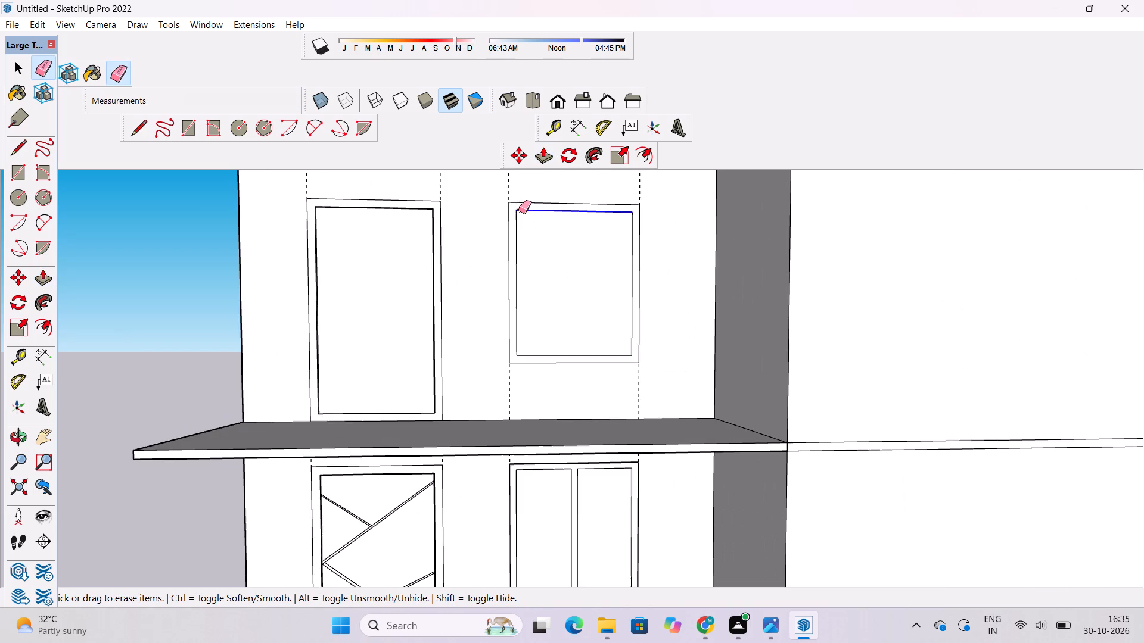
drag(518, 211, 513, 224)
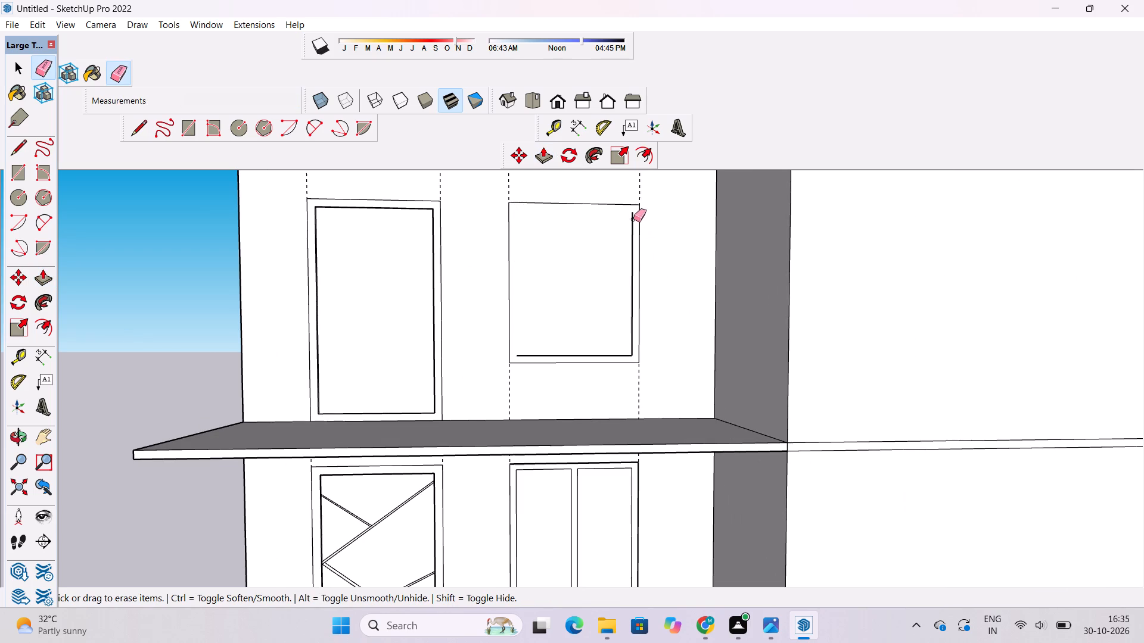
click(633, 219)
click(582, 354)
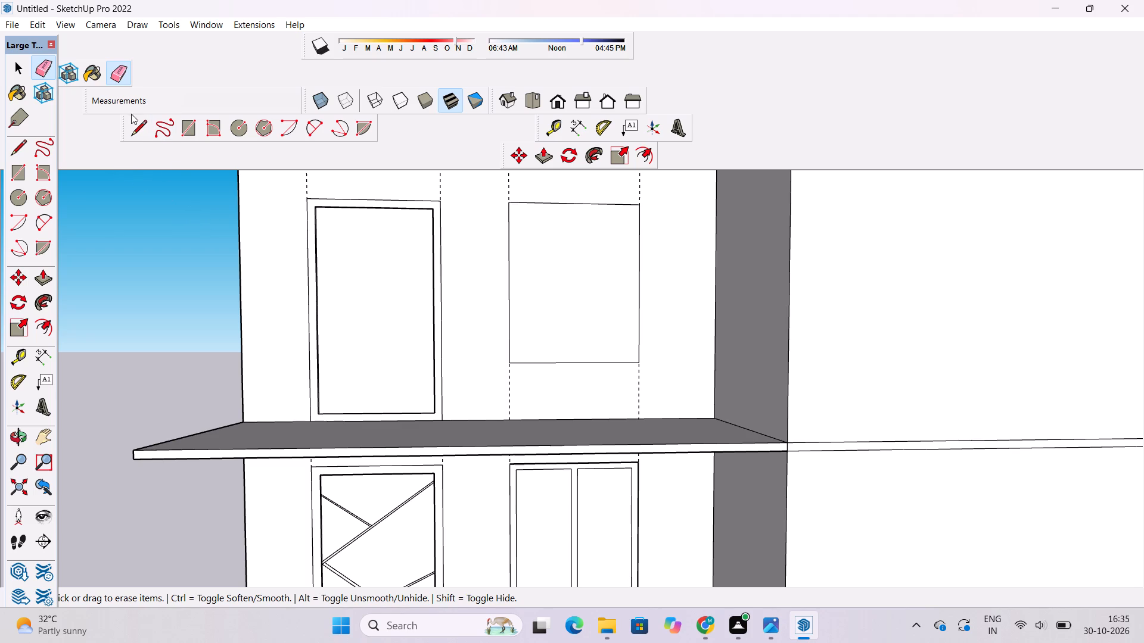
Draw a diagonal line about 21' 11" long across the top storey's door panel, from its lower right edge up to its left edge.
click(136, 135)
scroll(113, 131, down, 2)
scroll(394, 407, up, 8)
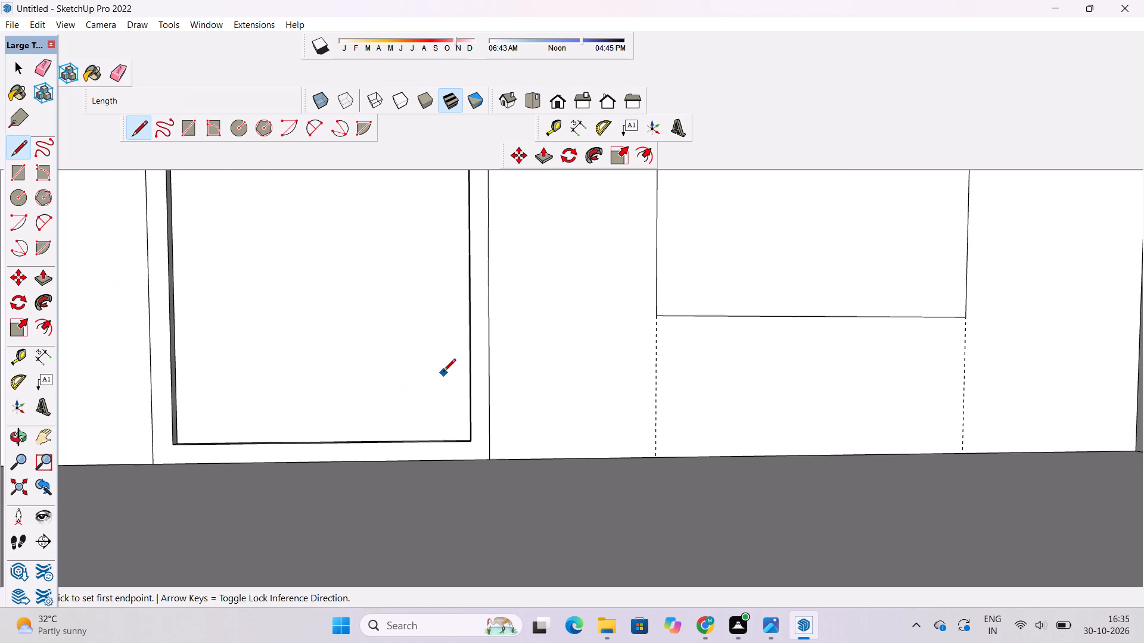
scroll(443, 372, up, 18)
scroll(641, 367, up, 4)
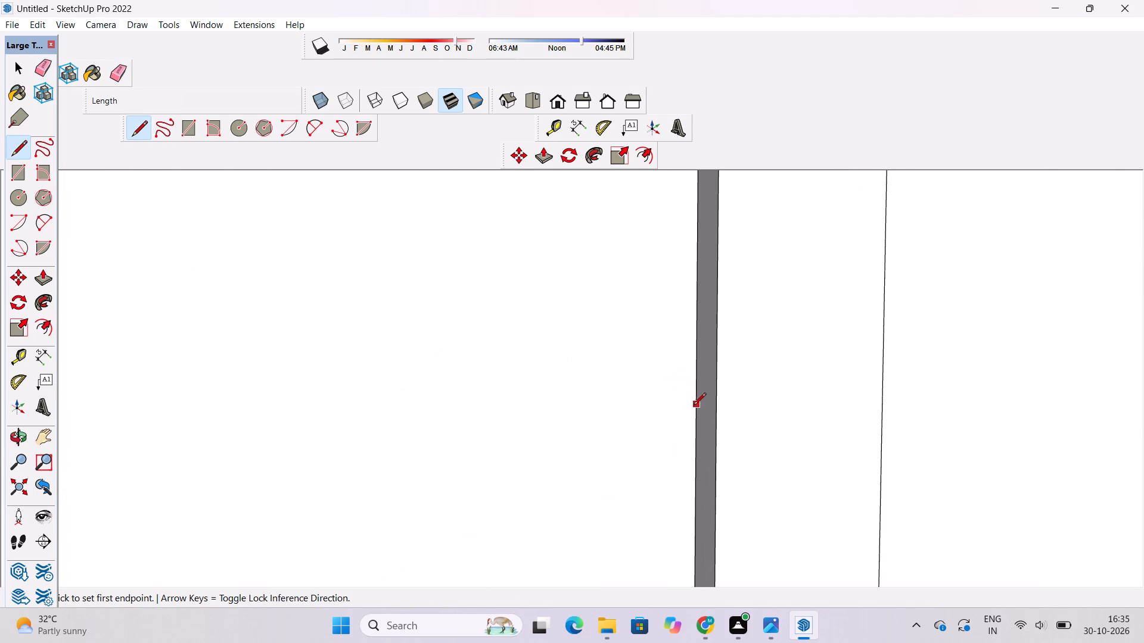
click(693, 410)
scroll(459, 468, down, 19)
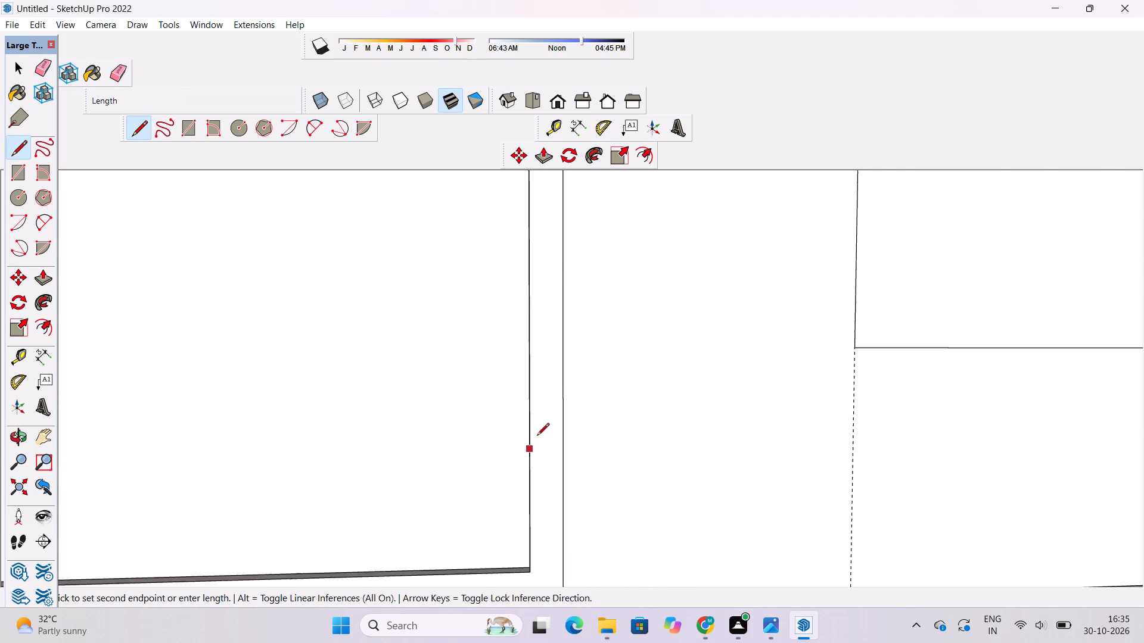
scroll(537, 436, down, 4)
scroll(331, 338, down, 6)
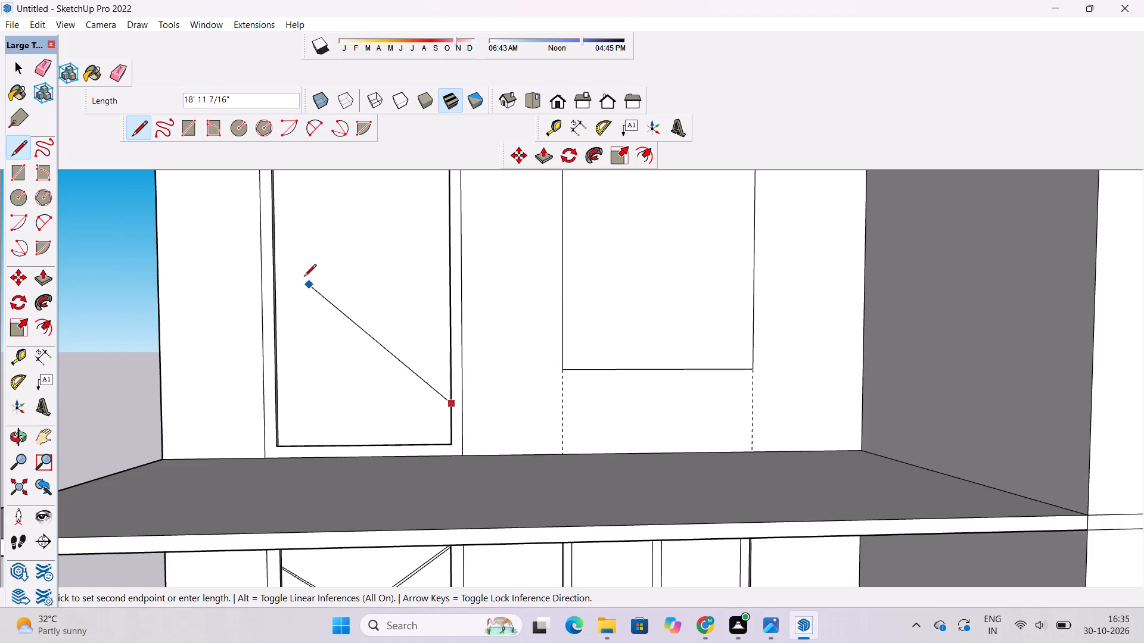
scroll(287, 269, up, 8)
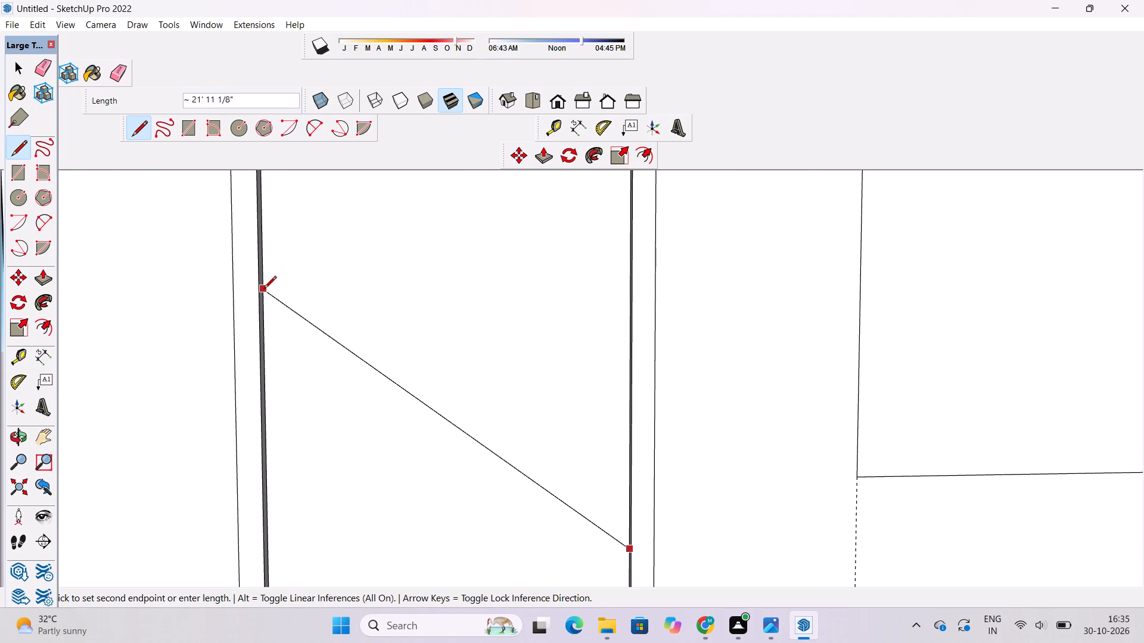
click(264, 289)
scroll(553, 344, down, 10)
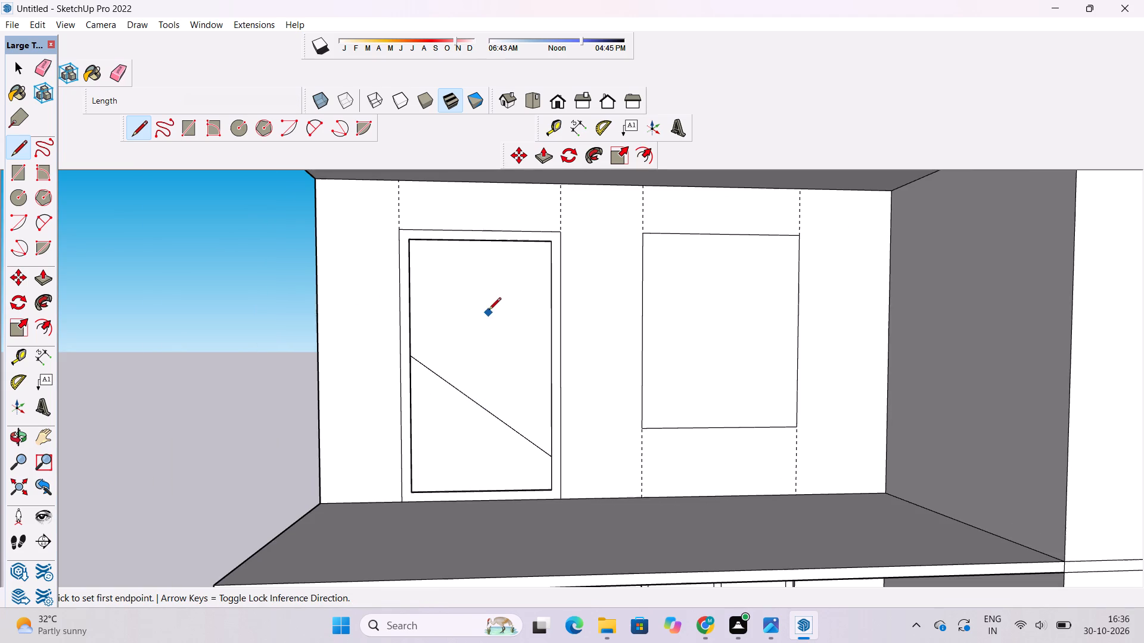
Draw a diagonal about 22' long from the first diagonal's left end to the door panel's right edge near the top.
scroll(482, 311, up, 4)
scroll(416, 335, up, 8)
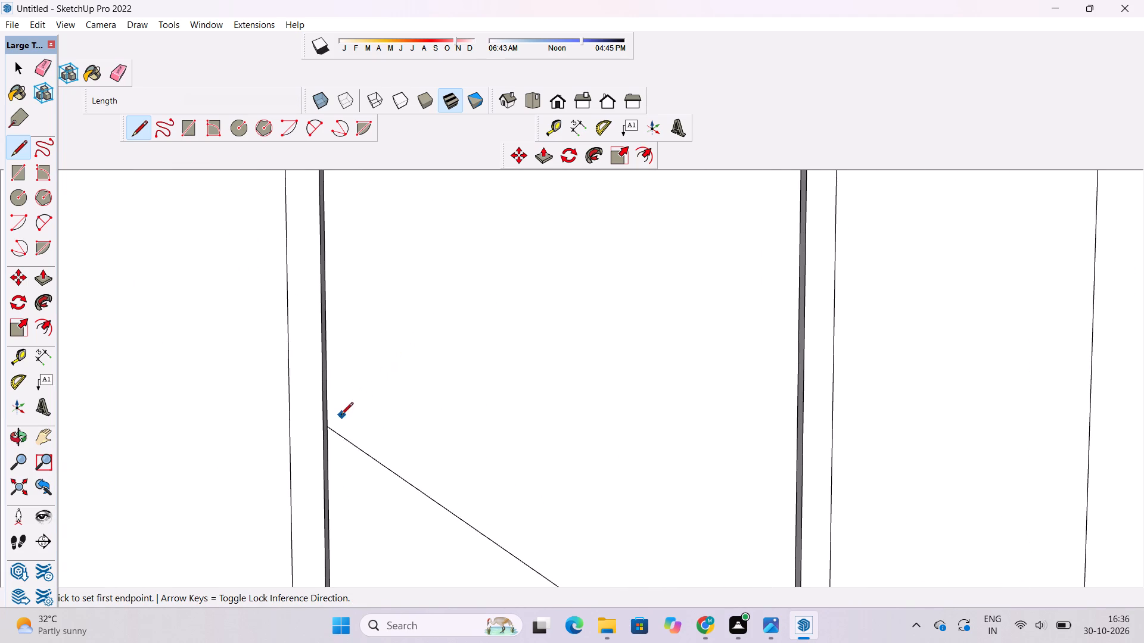
click(331, 427)
scroll(445, 429, down, 11)
scroll(498, 346, up, 7)
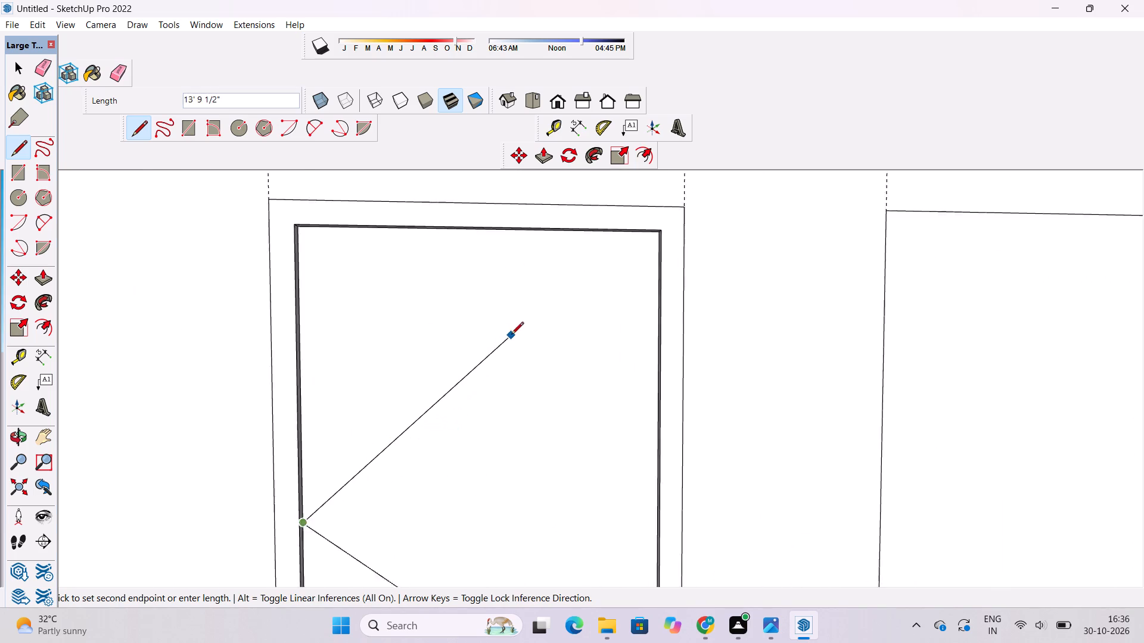
scroll(511, 335, up, 4)
scroll(702, 246, up, 4)
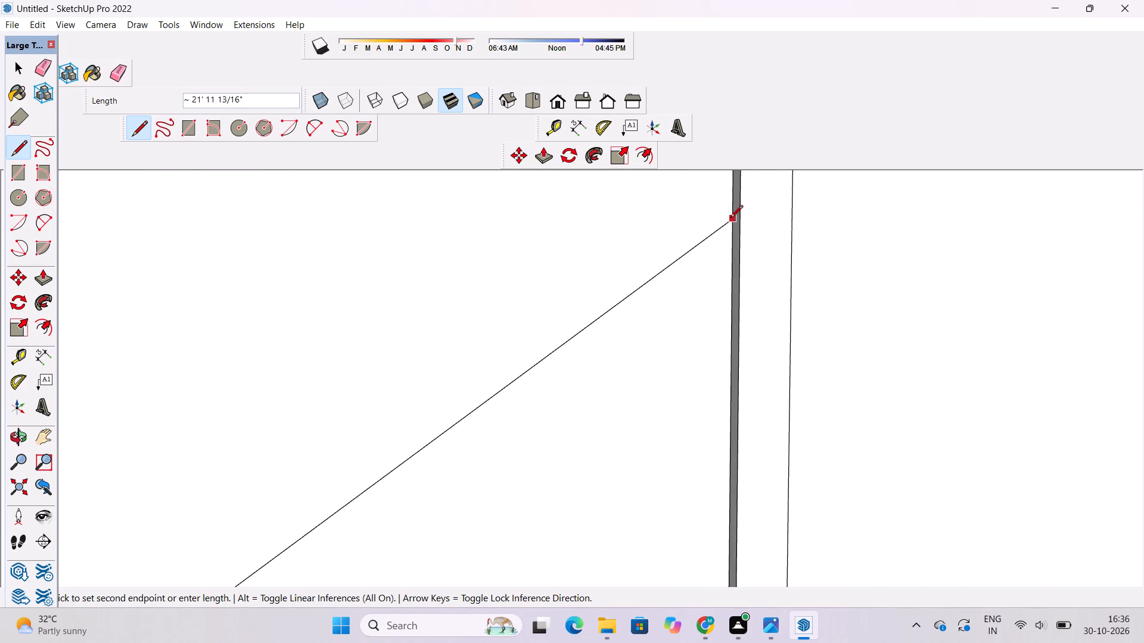
click(730, 219)
scroll(550, 215, down, 20)
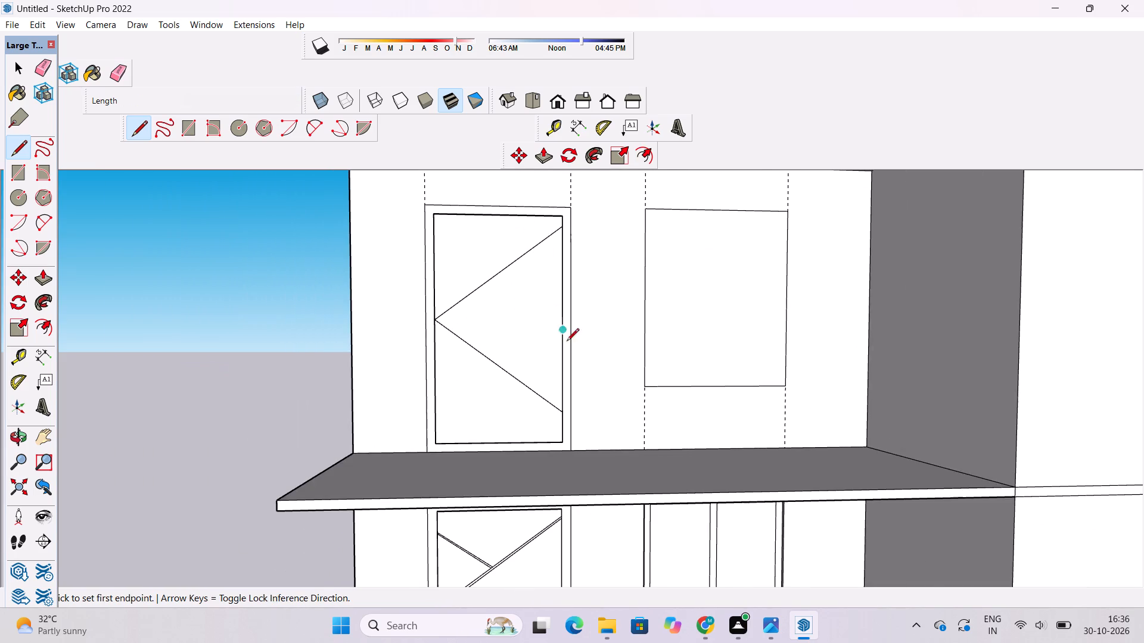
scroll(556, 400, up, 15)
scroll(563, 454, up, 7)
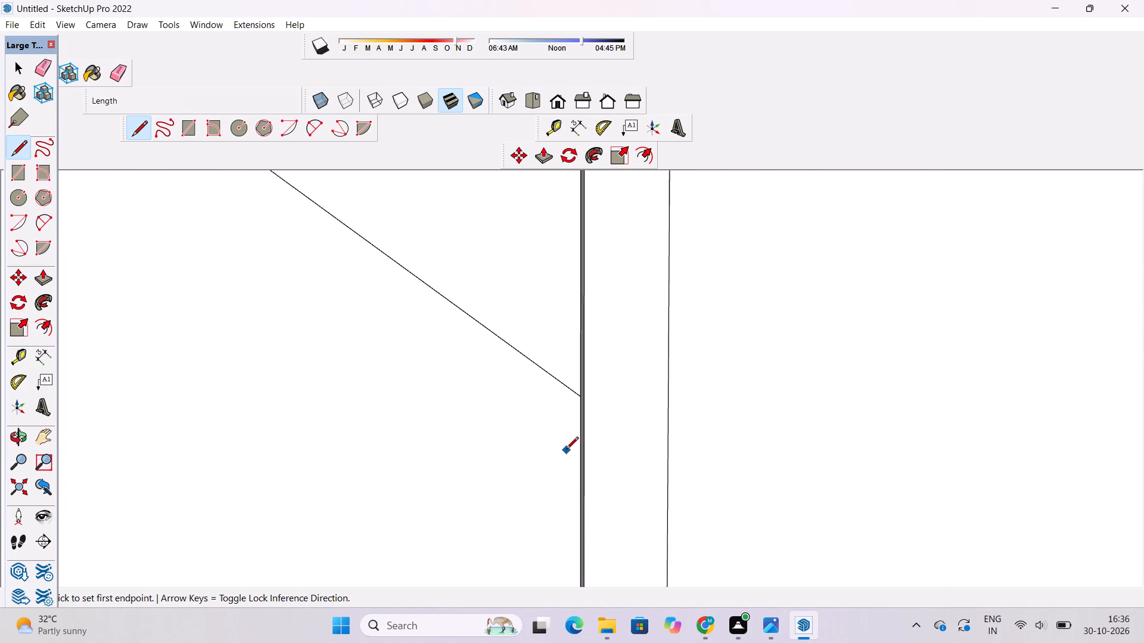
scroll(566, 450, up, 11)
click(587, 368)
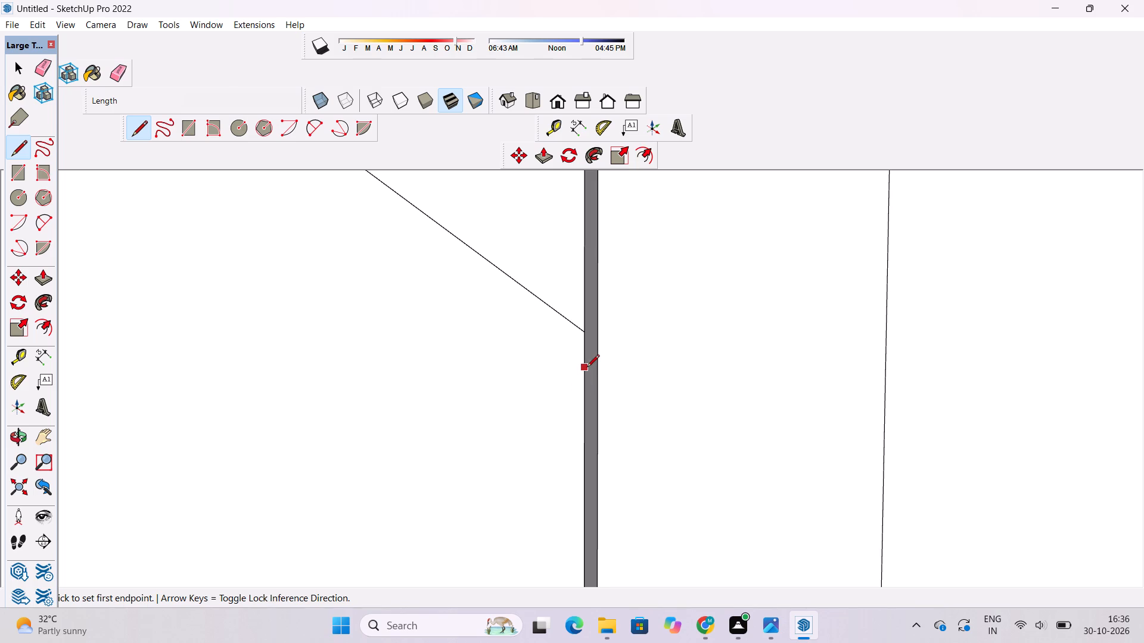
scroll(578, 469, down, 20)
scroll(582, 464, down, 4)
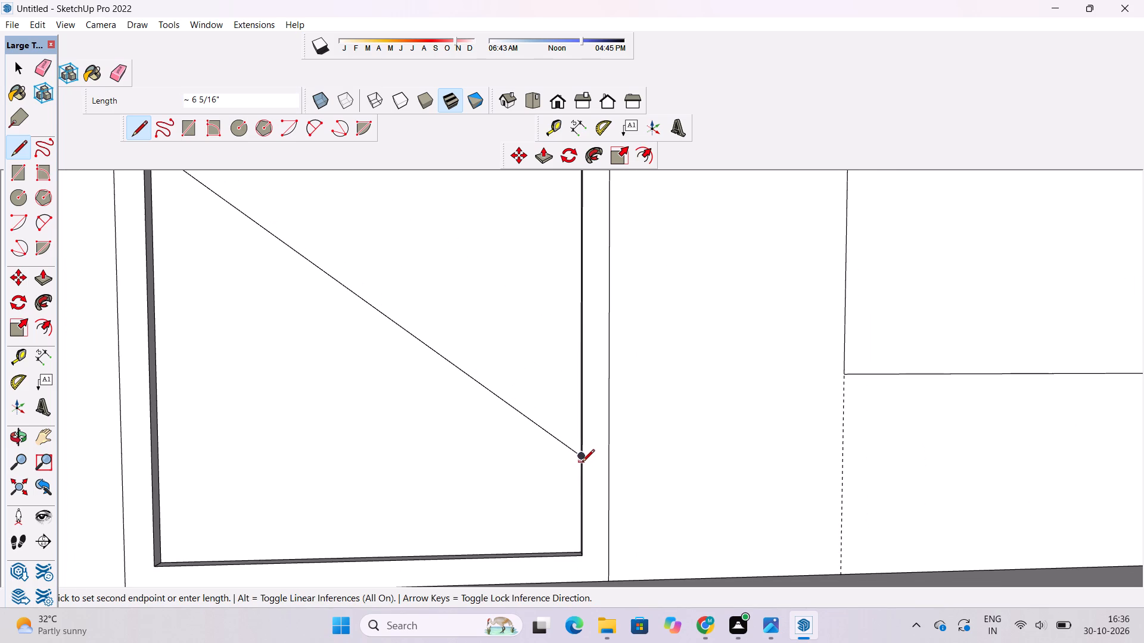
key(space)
Draw a parallel line about 21' 11" long just below the door panel's lower diagonal to form a narrow strip.
text(l)
scroll(568, 480, up, 3)
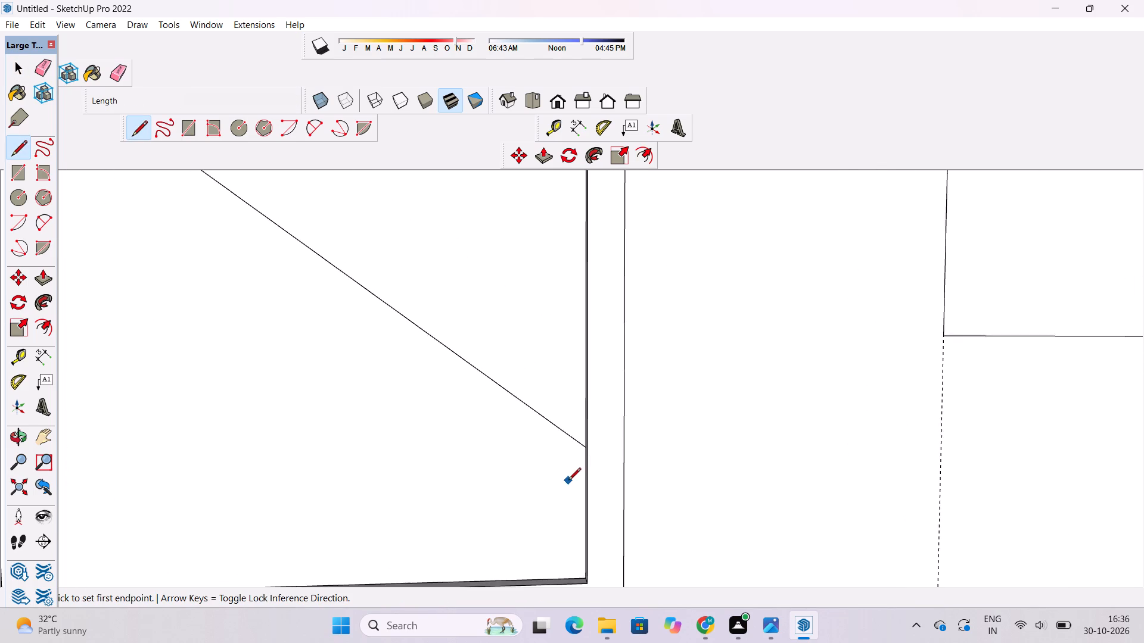
scroll(581, 470, up, 11)
click(592, 452)
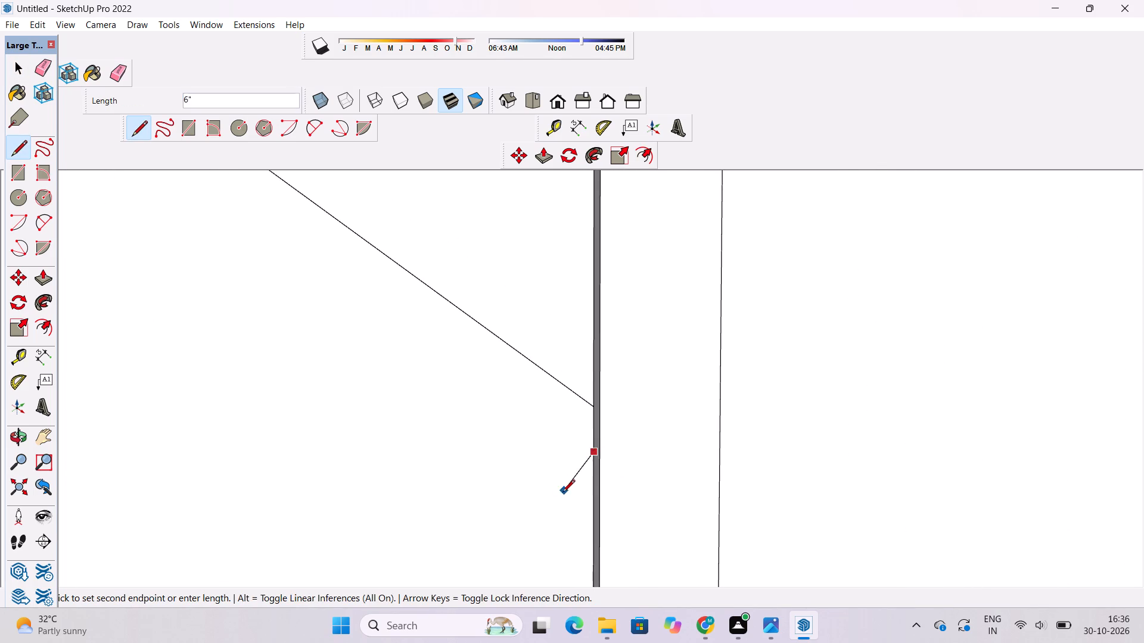
scroll(559, 498, down, 20)
scroll(559, 498, down, 1)
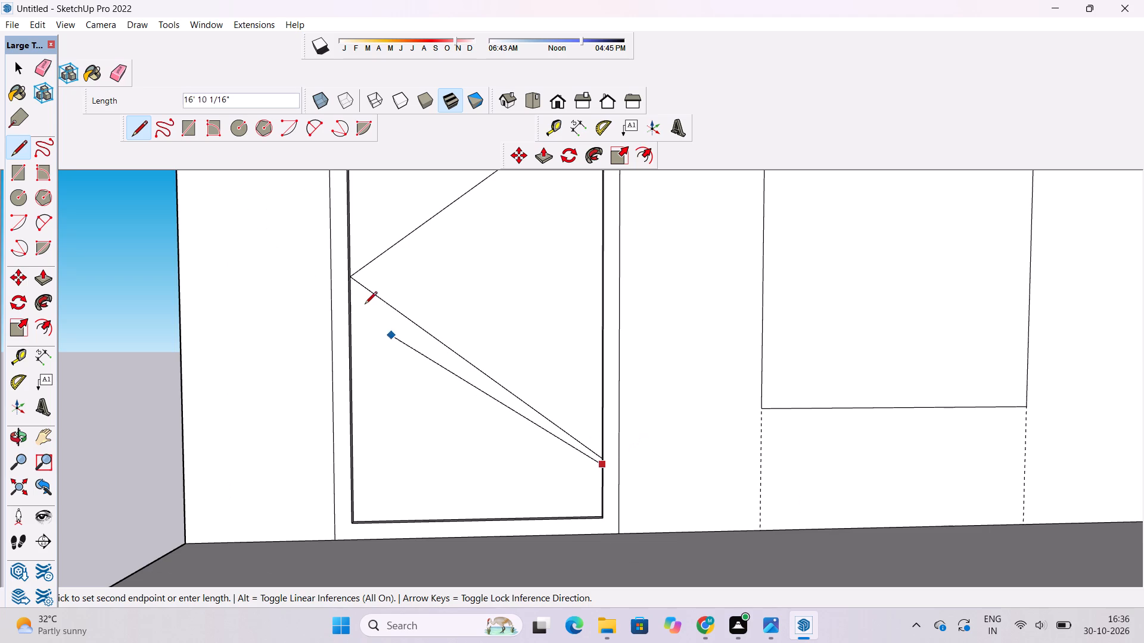
scroll(362, 301, up, 11)
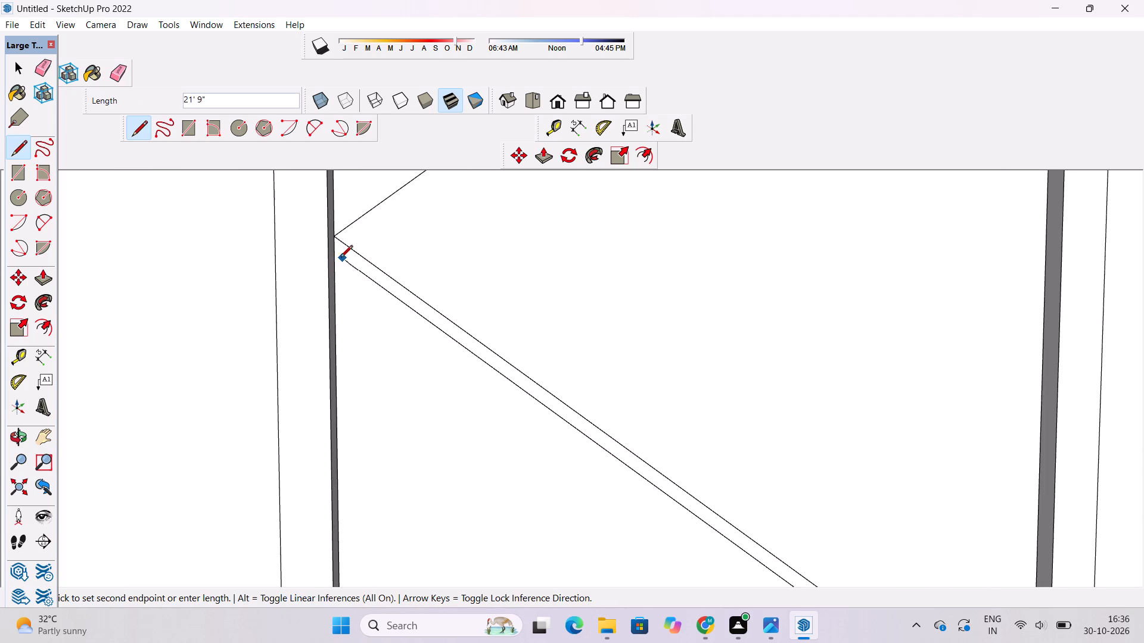
scroll(338, 258, down, 5)
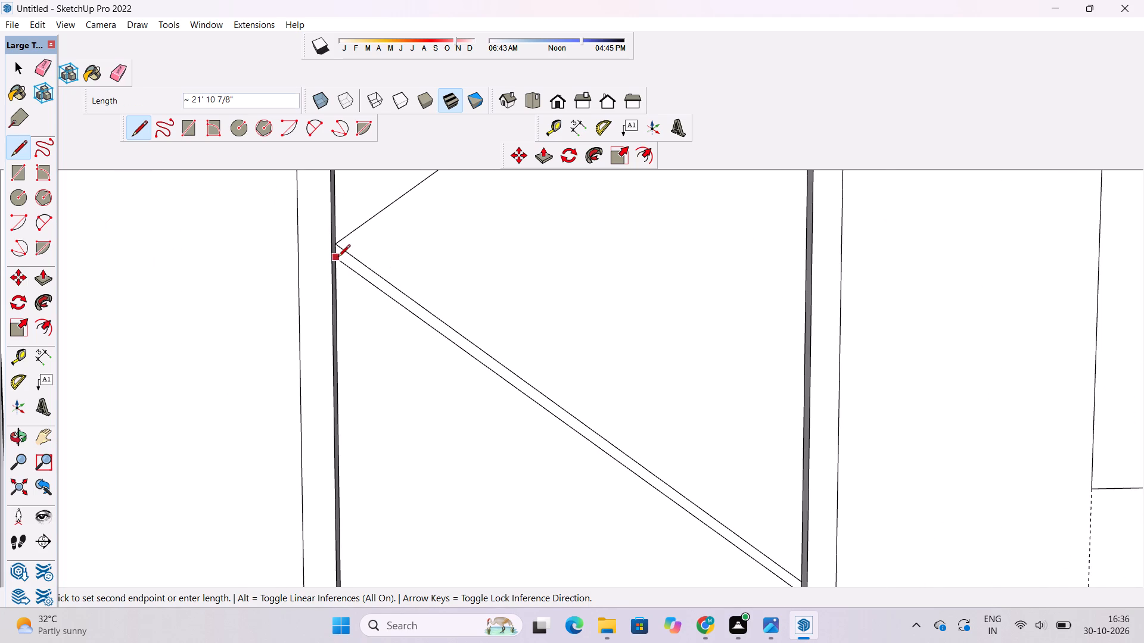
click(338, 258)
scroll(368, 349, down, 7)
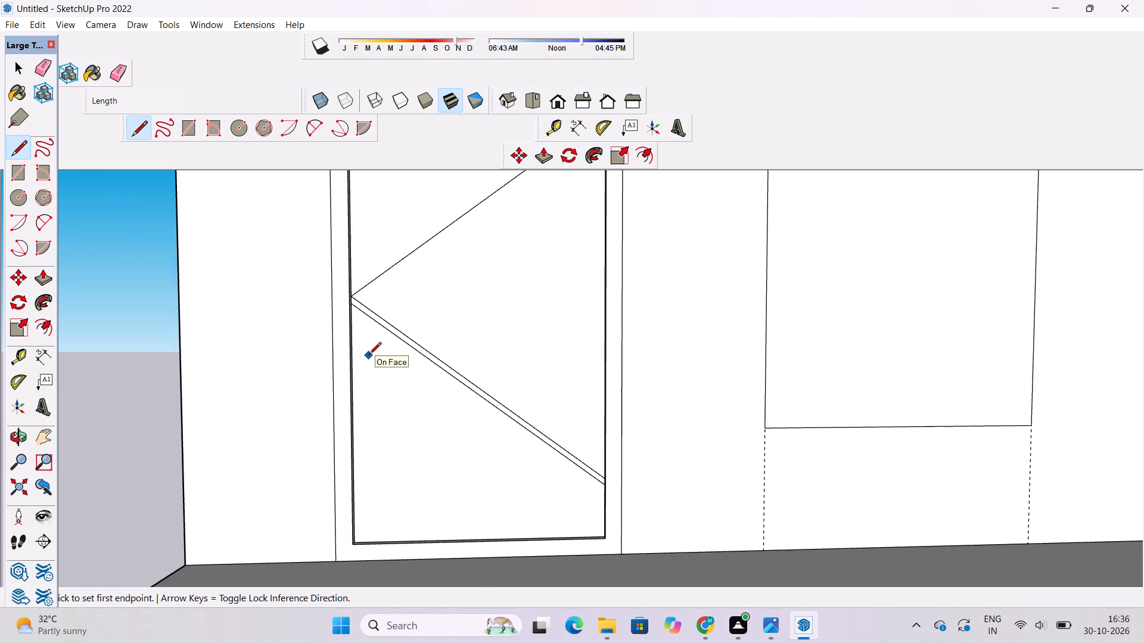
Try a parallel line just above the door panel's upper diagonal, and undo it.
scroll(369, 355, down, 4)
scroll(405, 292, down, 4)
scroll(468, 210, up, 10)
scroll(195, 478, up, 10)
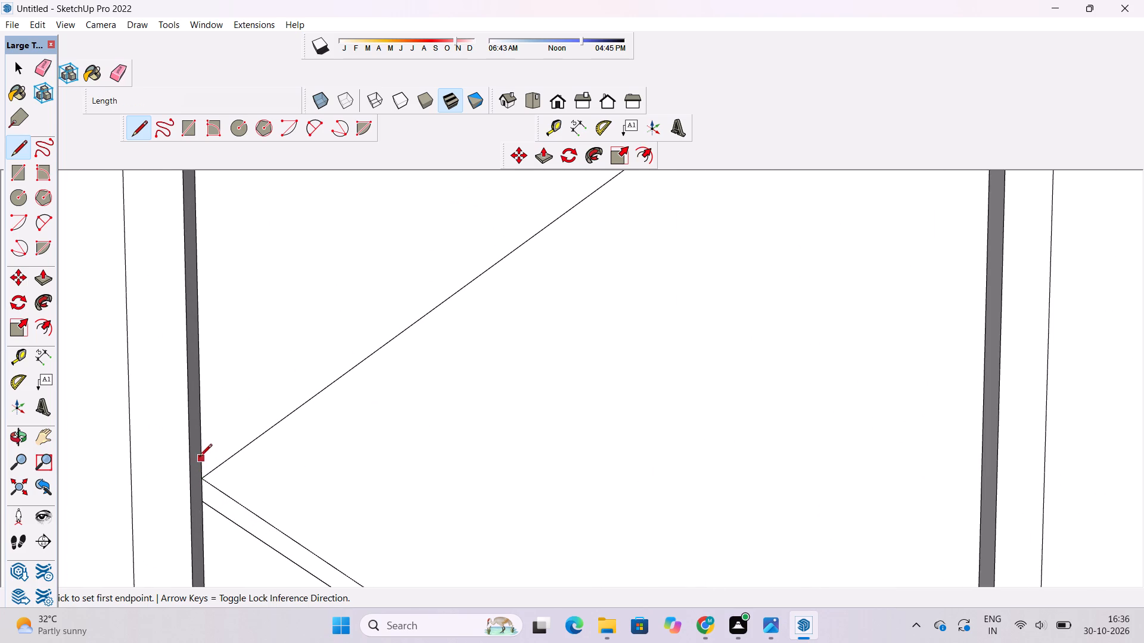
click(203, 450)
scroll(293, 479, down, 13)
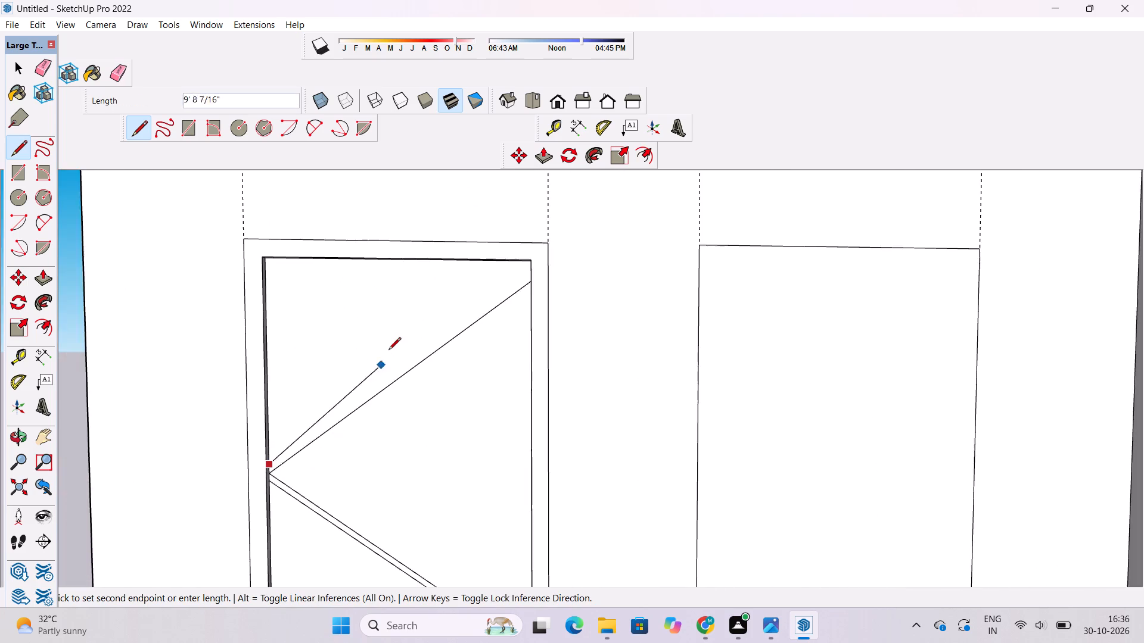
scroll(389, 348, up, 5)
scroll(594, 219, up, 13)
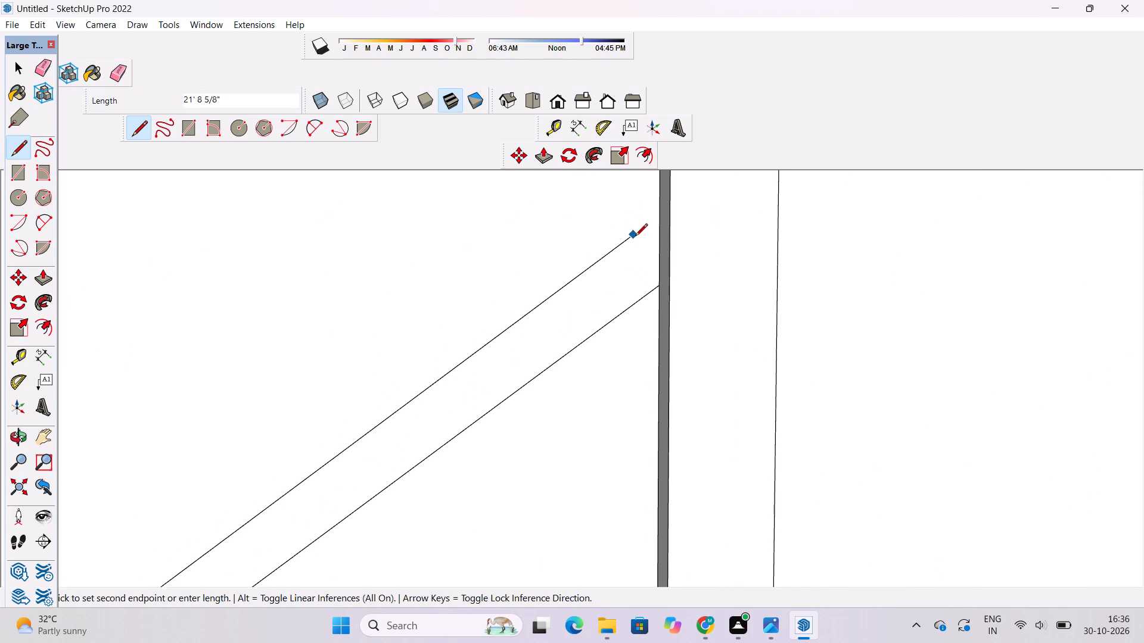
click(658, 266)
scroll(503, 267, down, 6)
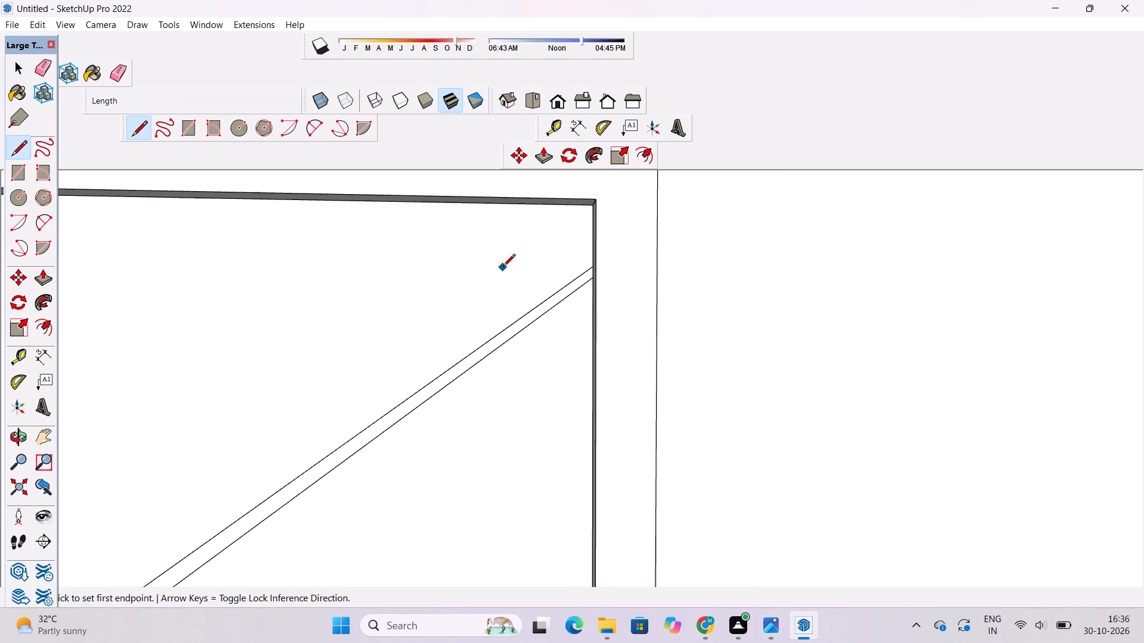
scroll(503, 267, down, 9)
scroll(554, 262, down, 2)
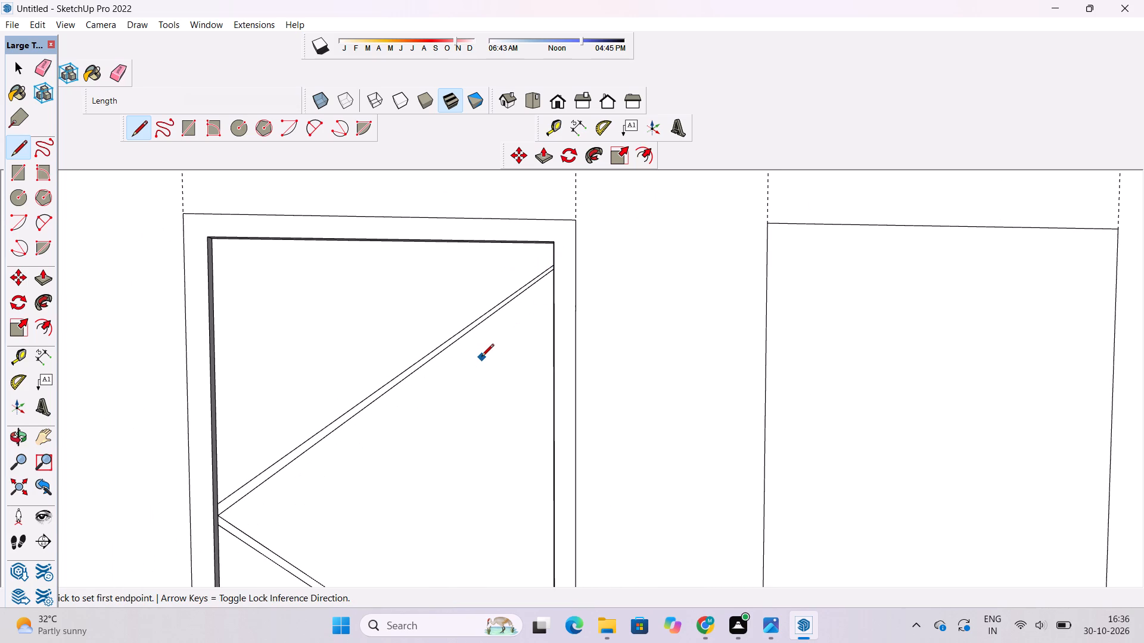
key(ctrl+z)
Draw a parallel line about 22' long just above the door panel's upper diagonal to form a narrow strip.
scroll(269, 516, up, 14)
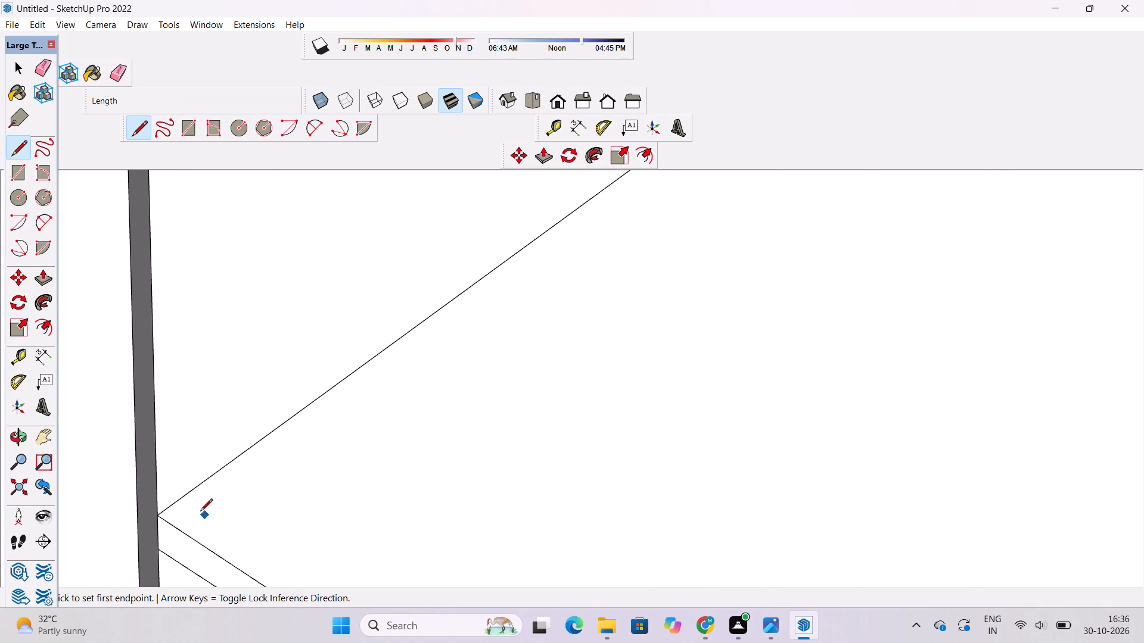
click(158, 493)
scroll(238, 458, down, 14)
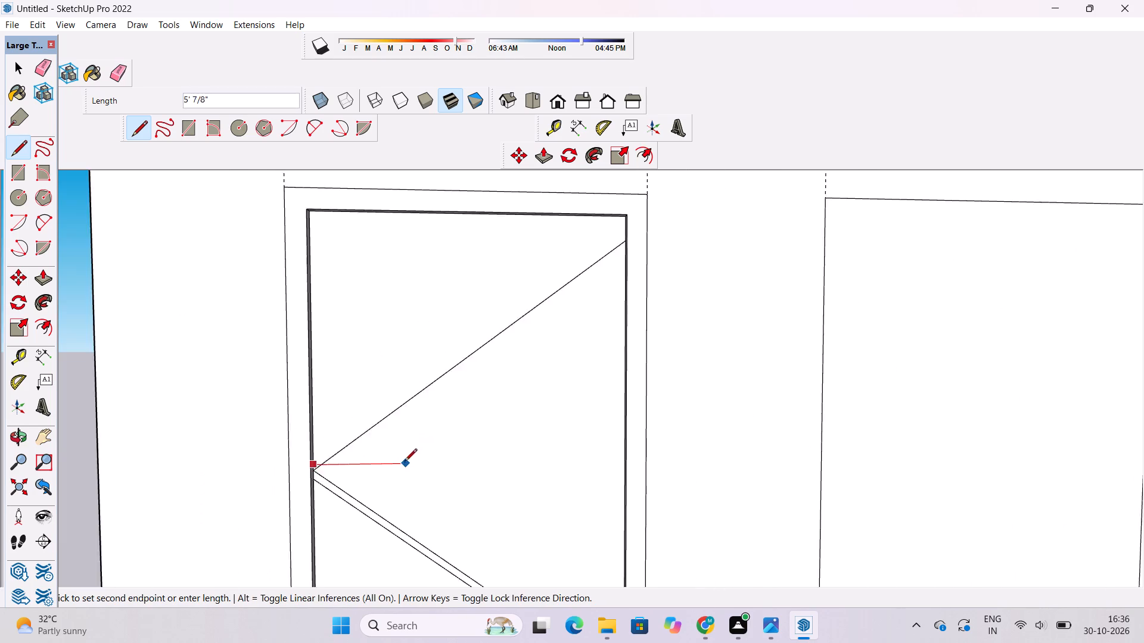
scroll(405, 462, down, 3)
scroll(555, 293, up, 12)
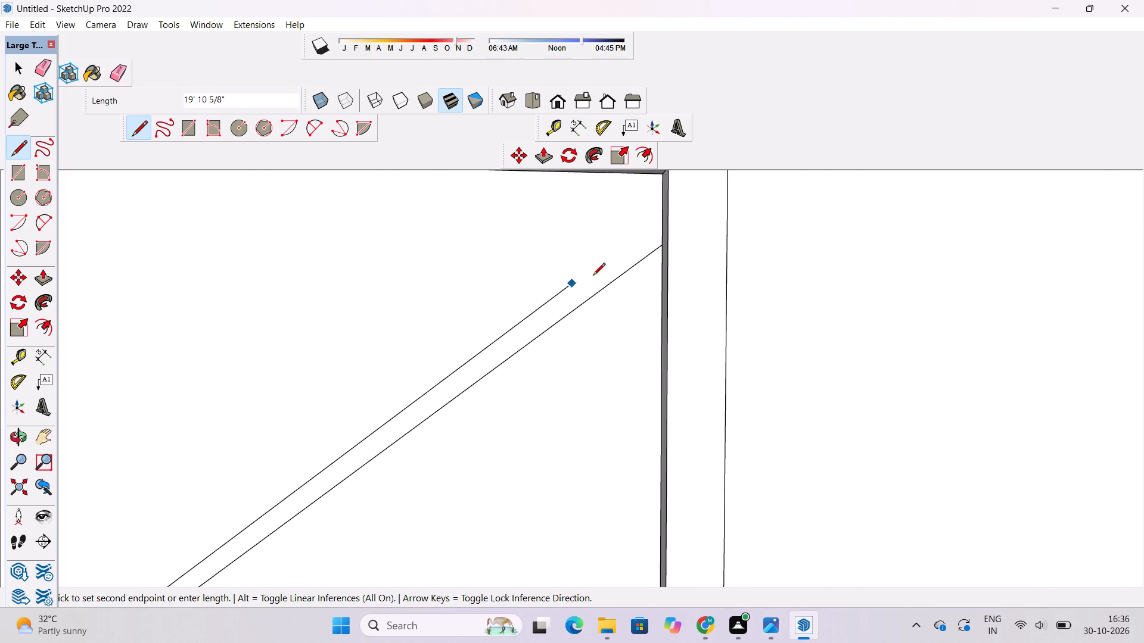
scroll(619, 265, up, 3)
click(679, 214)
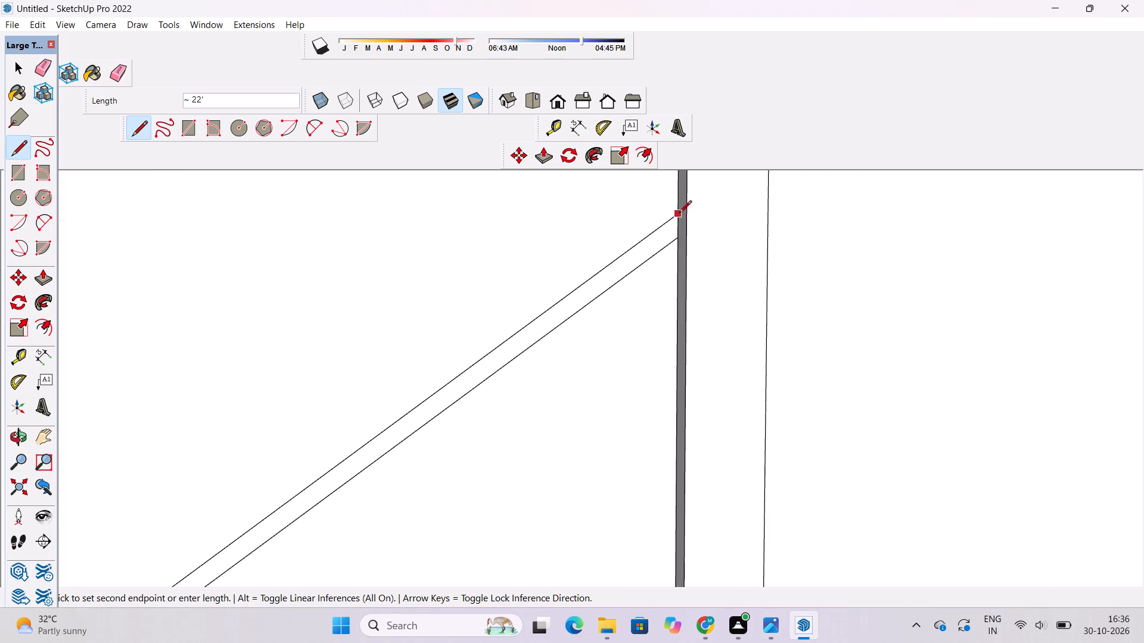
scroll(592, 247, down, 18)
scroll(430, 335, down, 4)
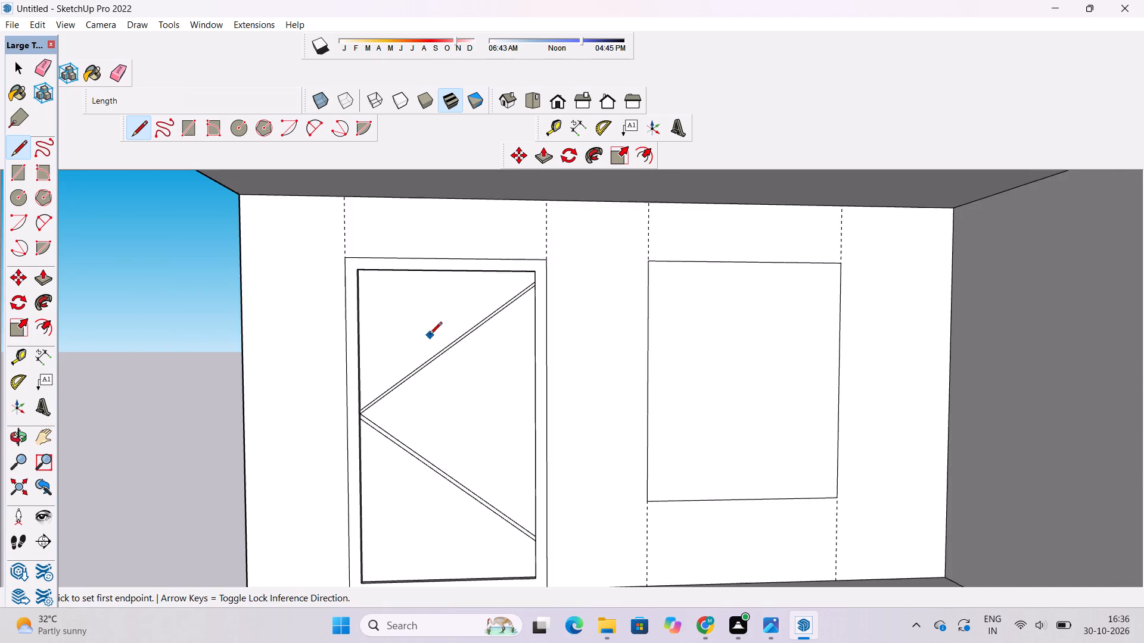
scroll(369, 317, down, 4)
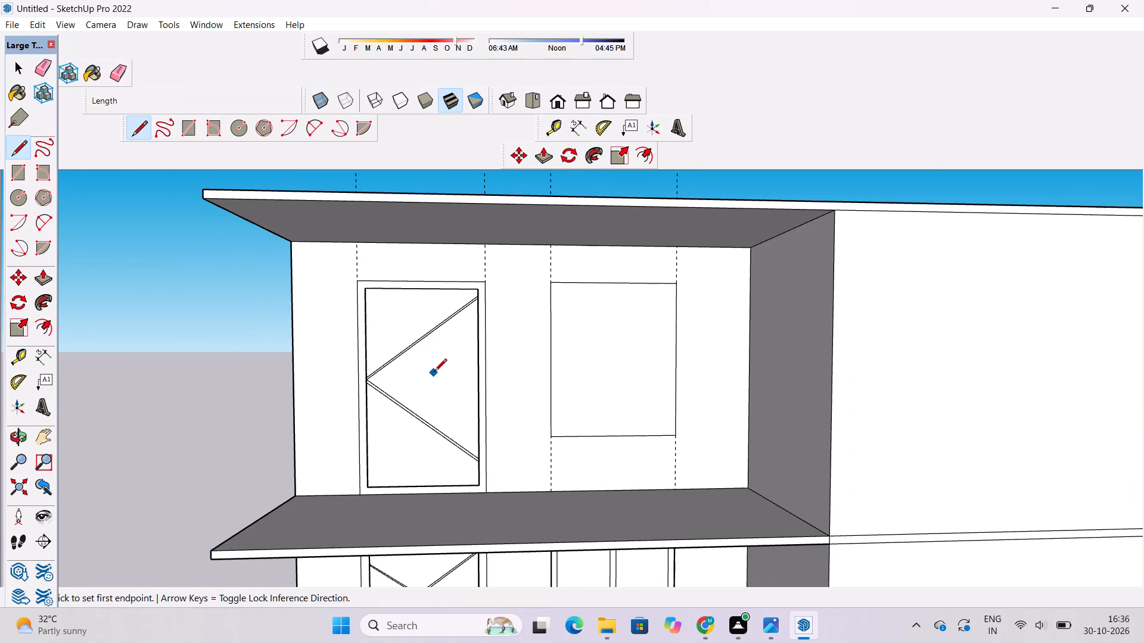
Draw a branch line about 12' 3" long from the upper strip's top edge to the door panel's upper left corner.
scroll(434, 372, up, 3)
scroll(422, 292, up, 10)
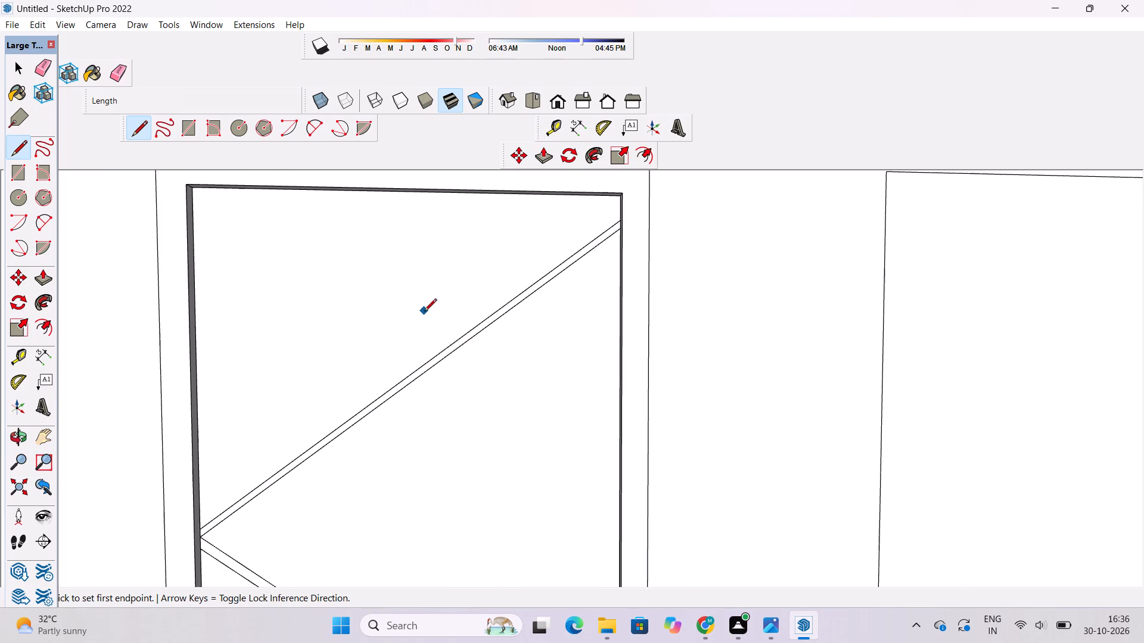
click(450, 343)
scroll(450, 343, down, 1)
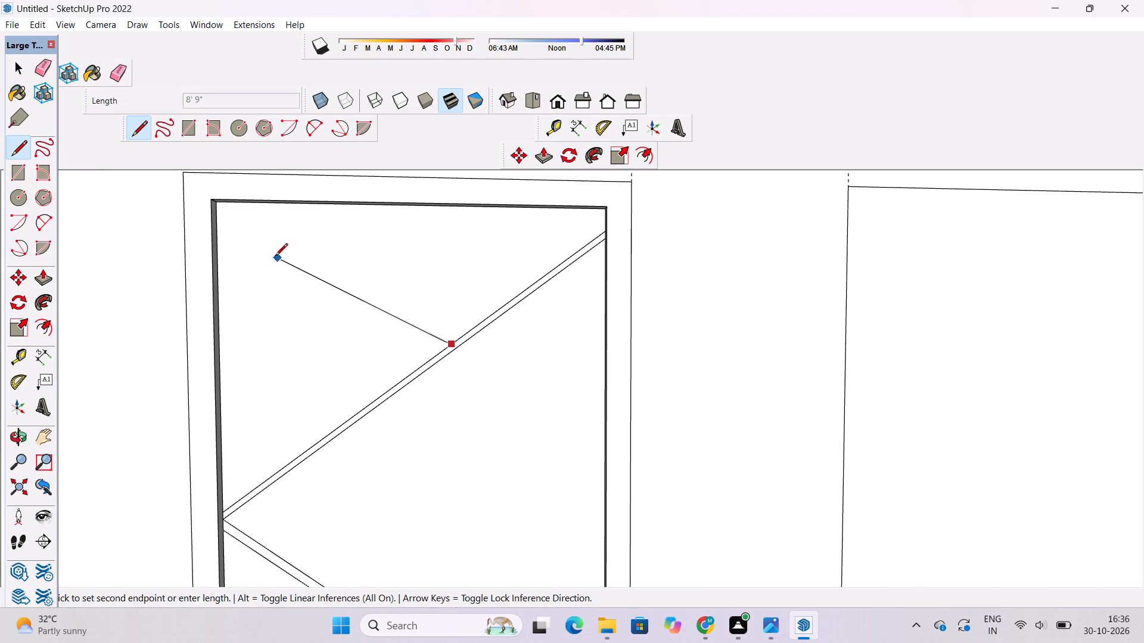
scroll(228, 210, up, 7)
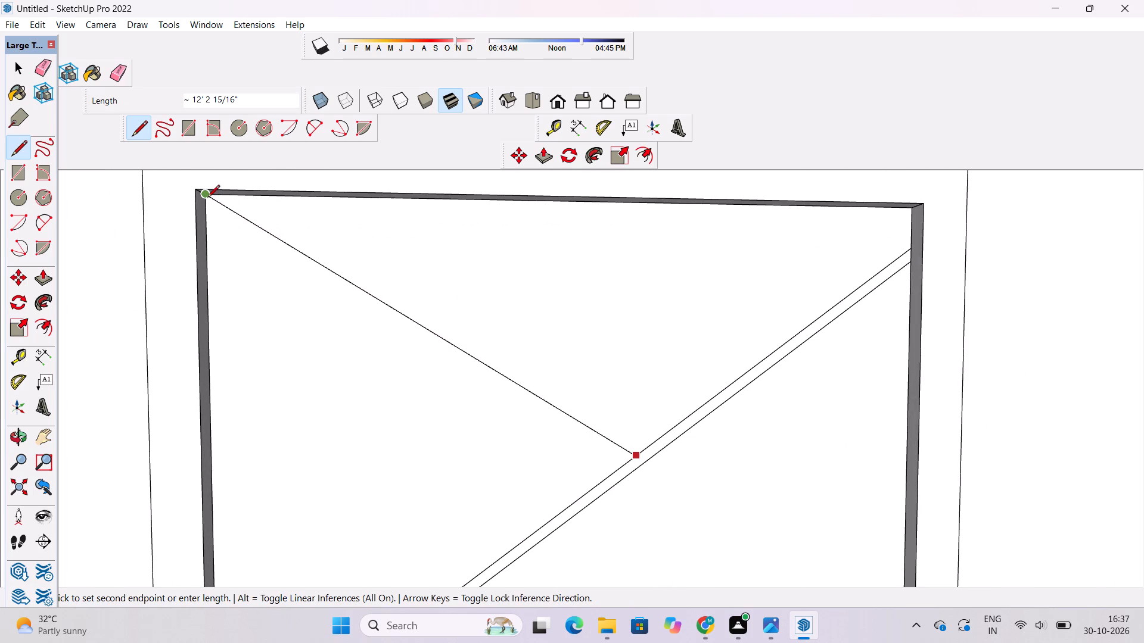
click(207, 198)
scroll(332, 309, down, 10)
Draw a parallel line about 12' long just above the upper branch line, ending at the door panel's top edge, to form a narrow strip.
scroll(530, 357, up, 3)
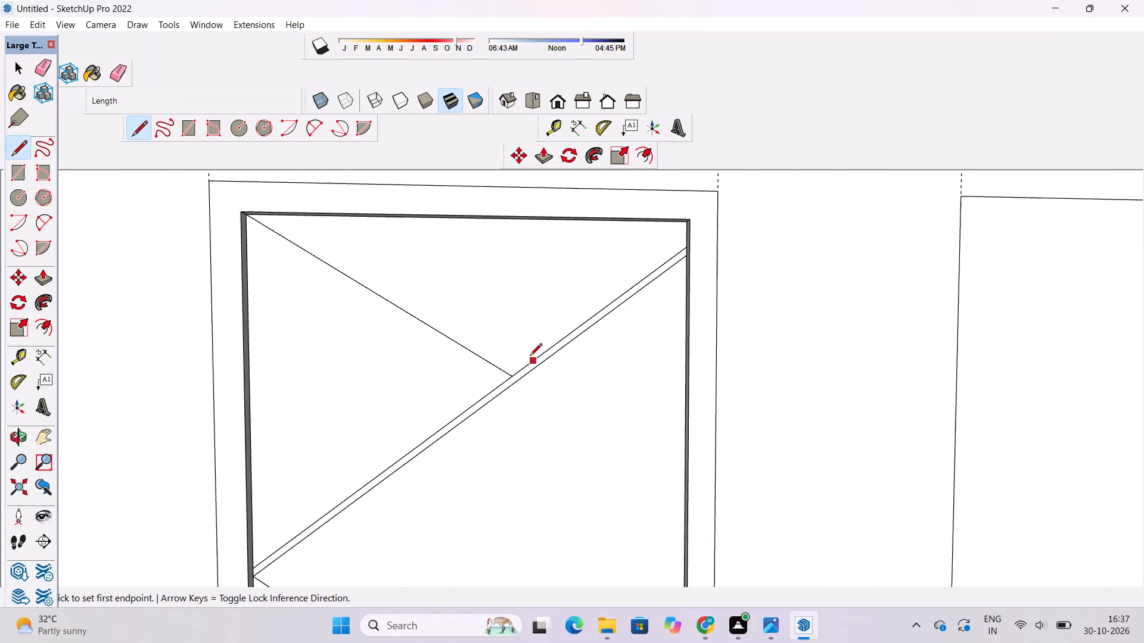
scroll(530, 357, up, 6)
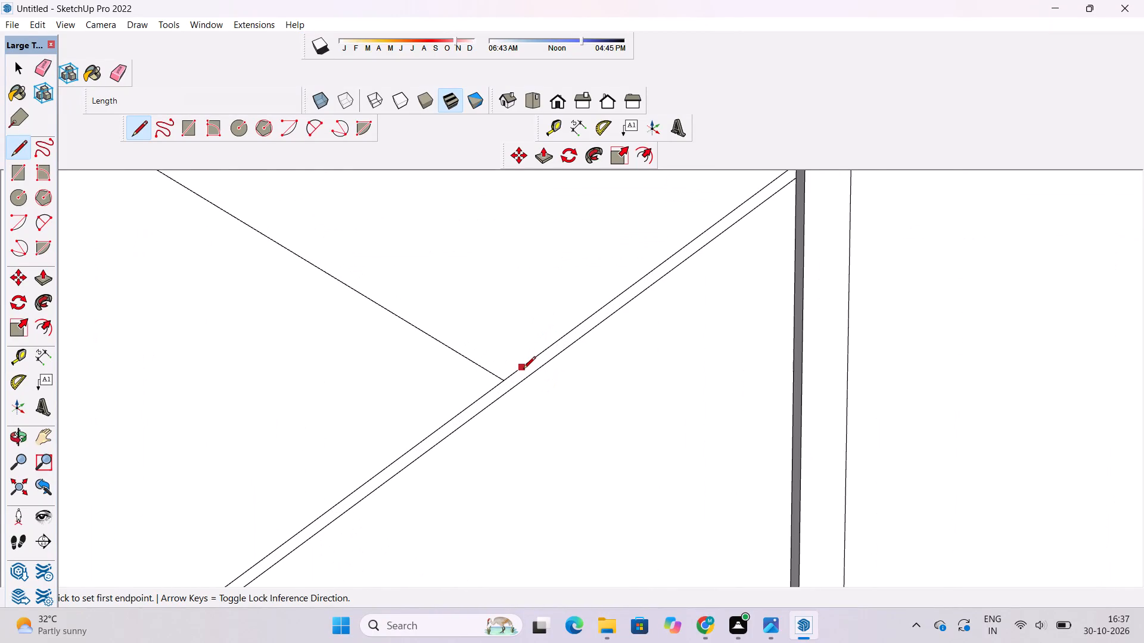
scroll(526, 373, down, 2)
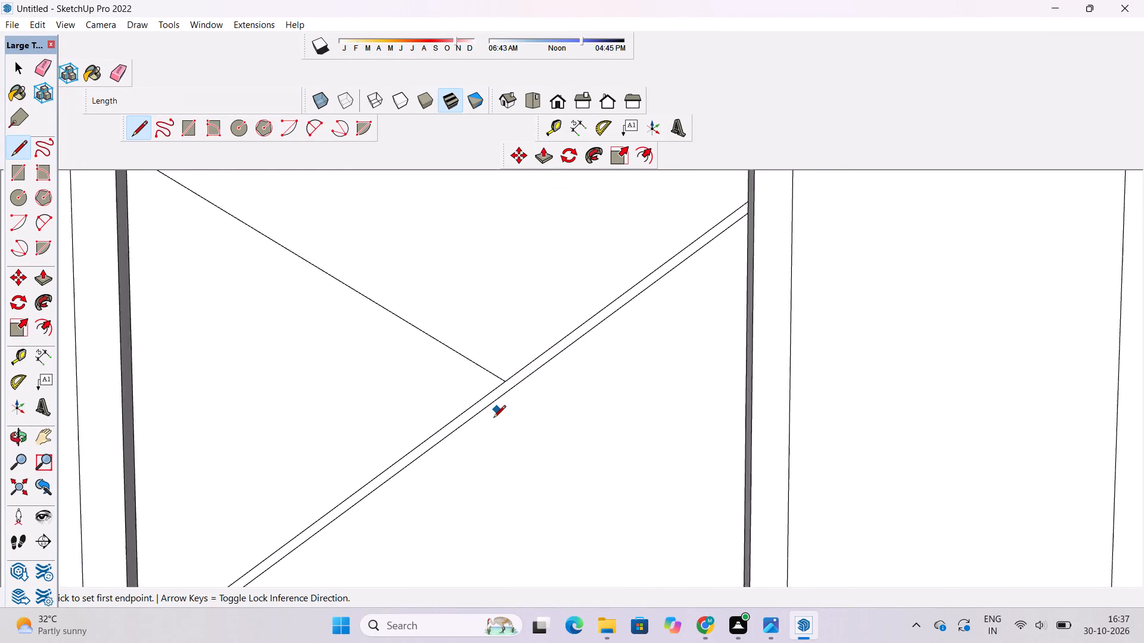
scroll(493, 419, down, 4)
scroll(515, 377, up, 7)
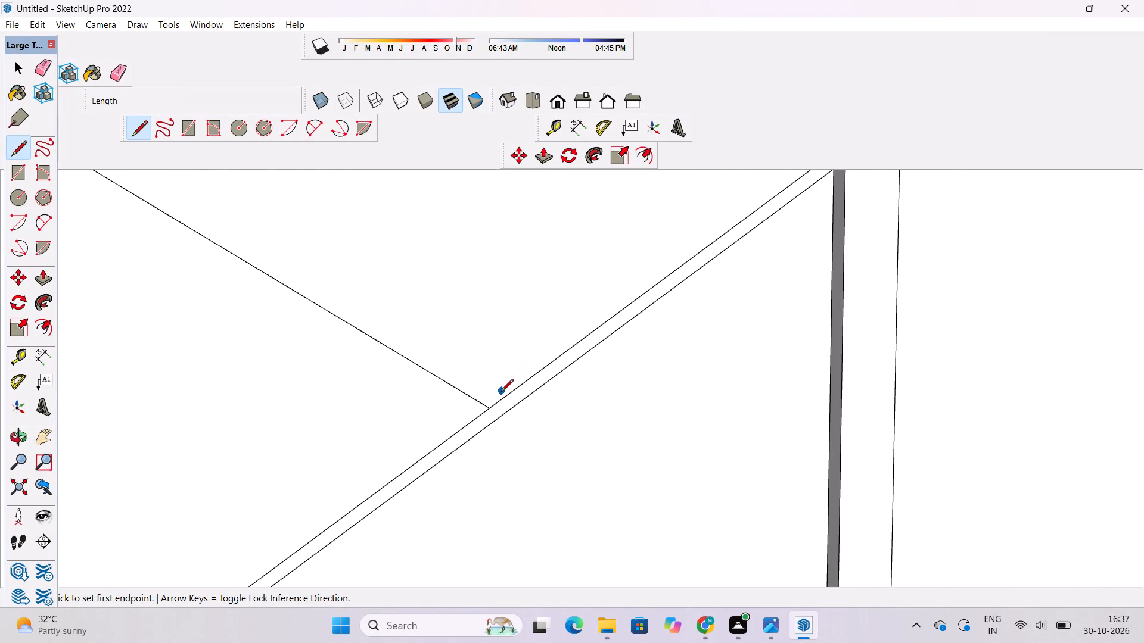
click(505, 395)
scroll(505, 395, down, 7)
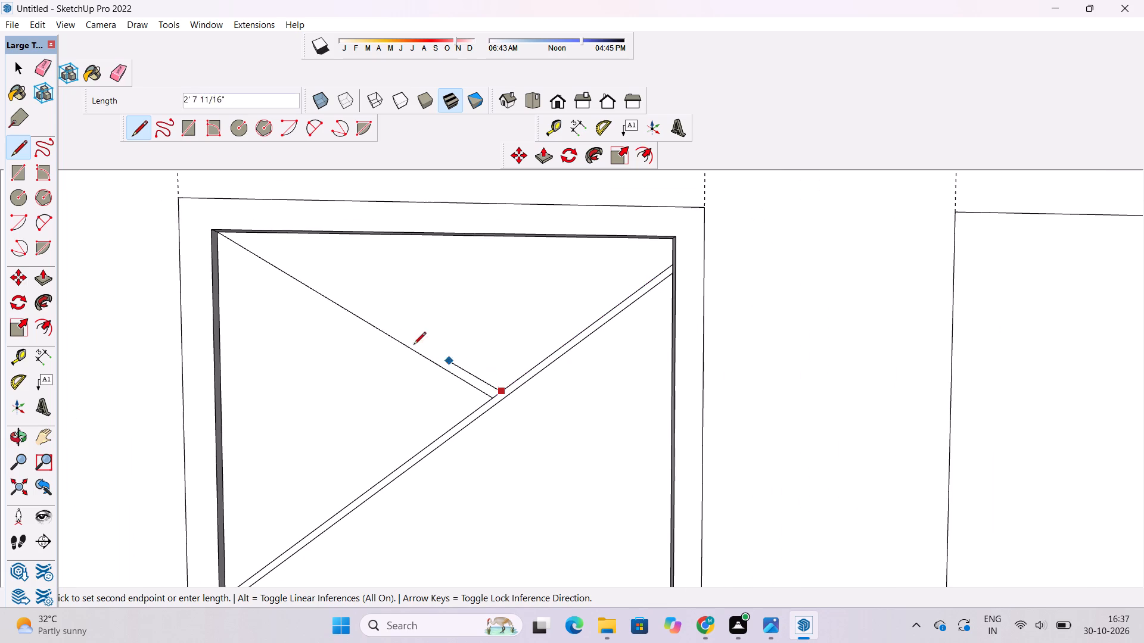
scroll(234, 245, up, 9)
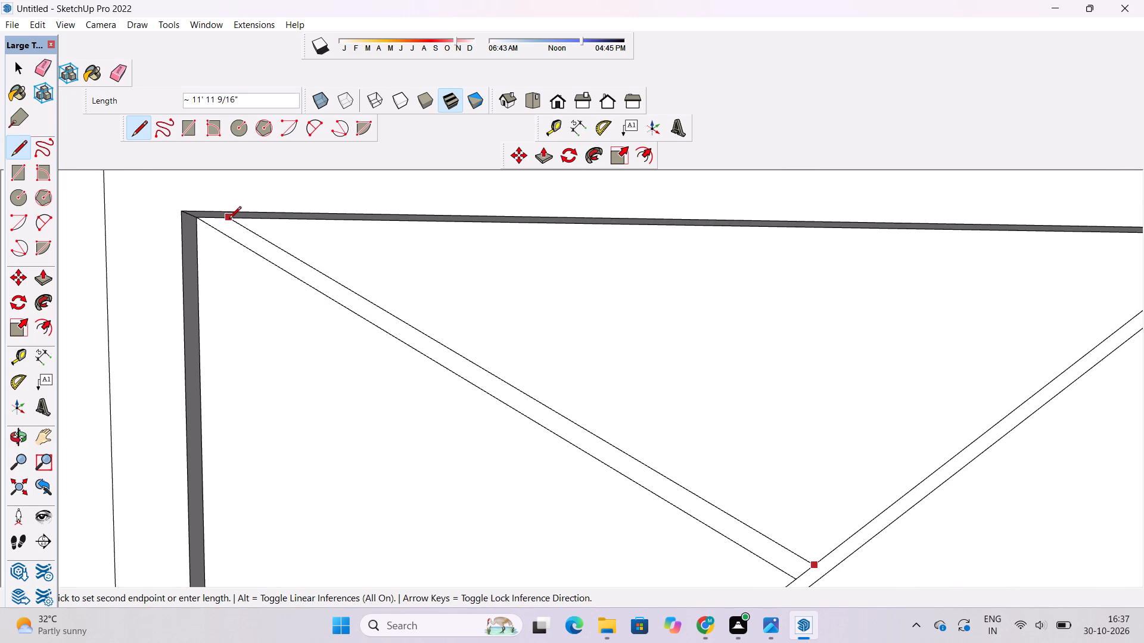
click(229, 220)
Draw a branch line from the lower diagonal strip's top edge up to the door panel's right edge.
scroll(313, 220, down, 20)
scroll(313, 220, down, 3)
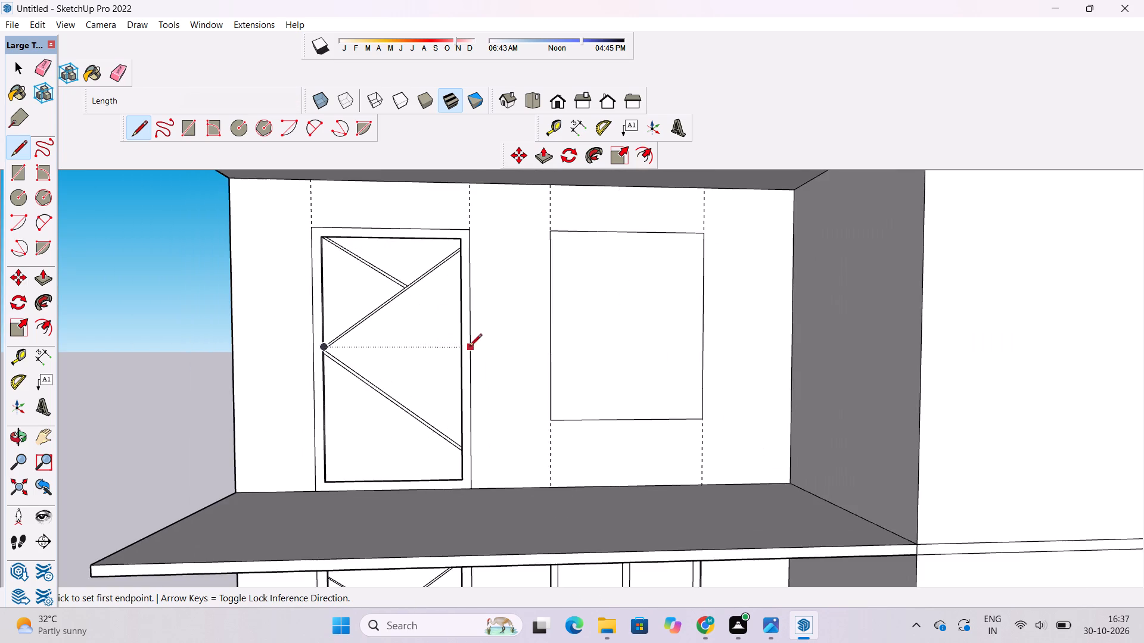
scroll(391, 276, down, 6)
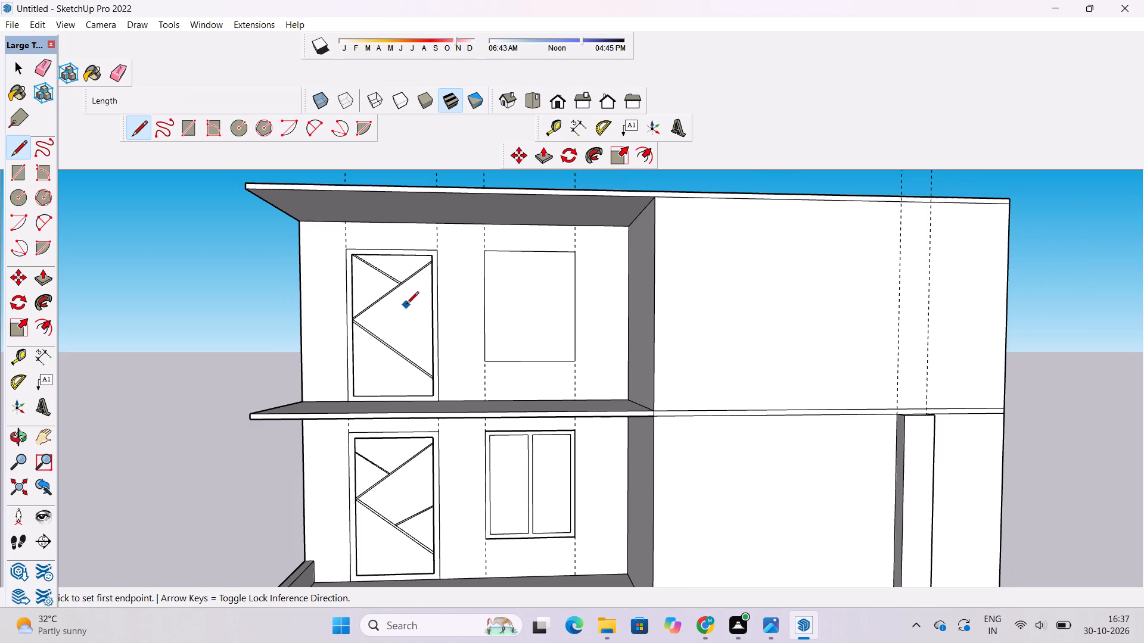
scroll(404, 361, up, 7)
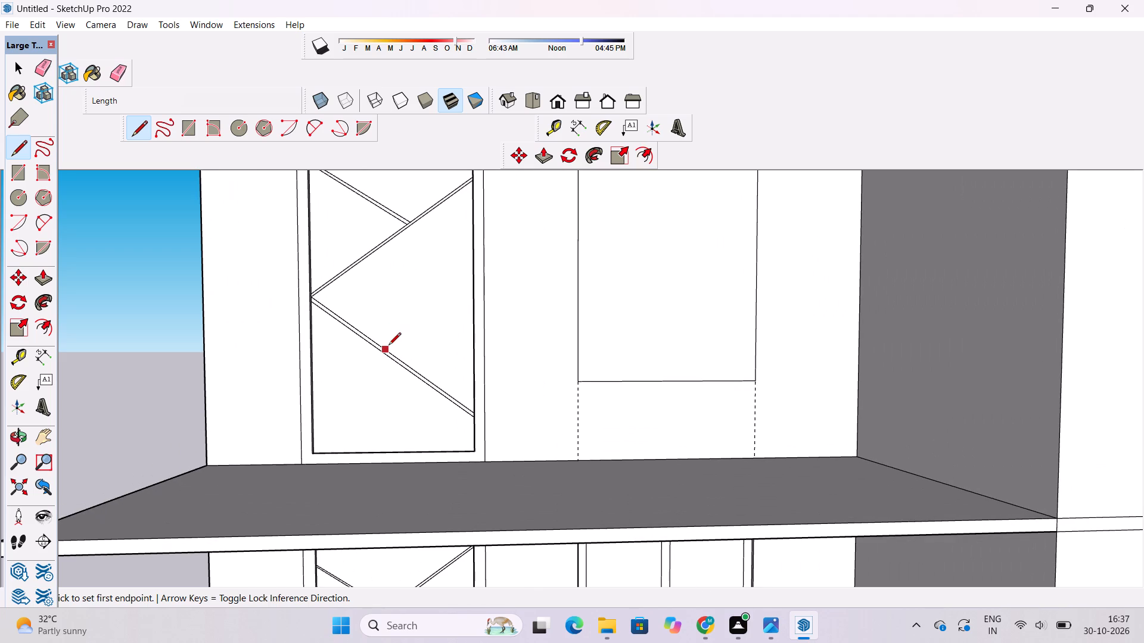
scroll(395, 358, up, 3)
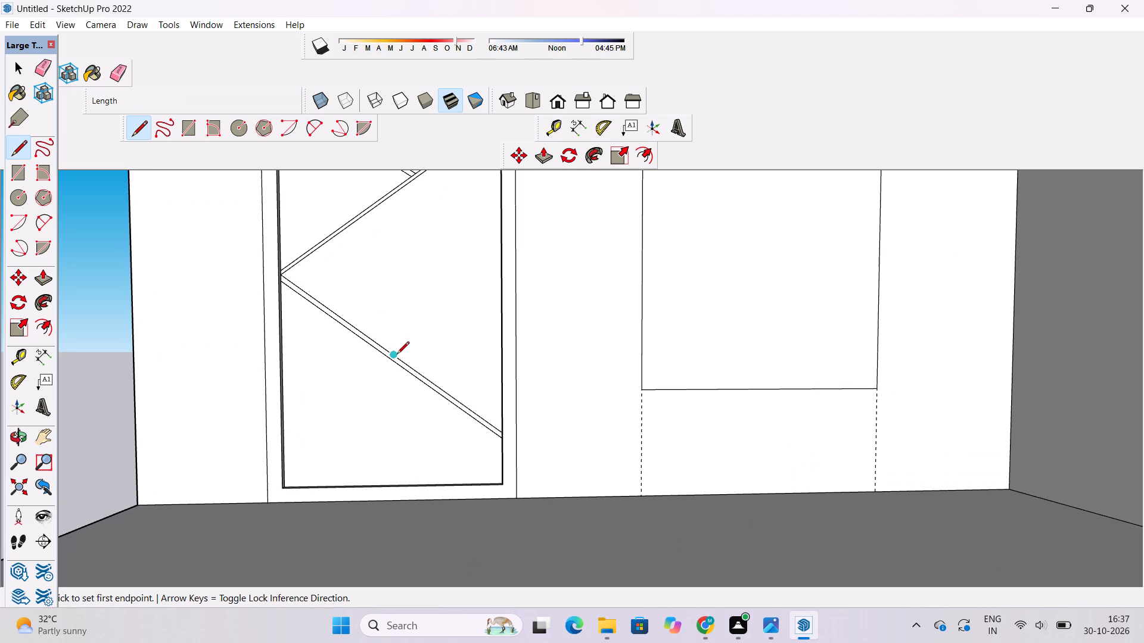
click(397, 355)
scroll(397, 355, down, 3)
scroll(466, 312, up, 4)
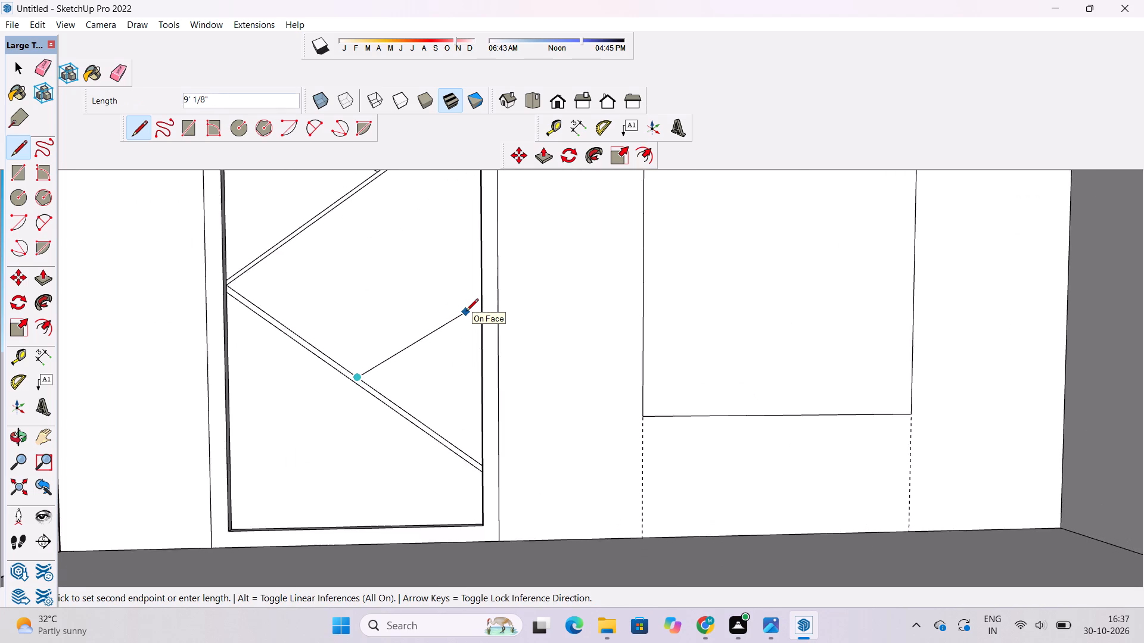
scroll(466, 312, up, 18)
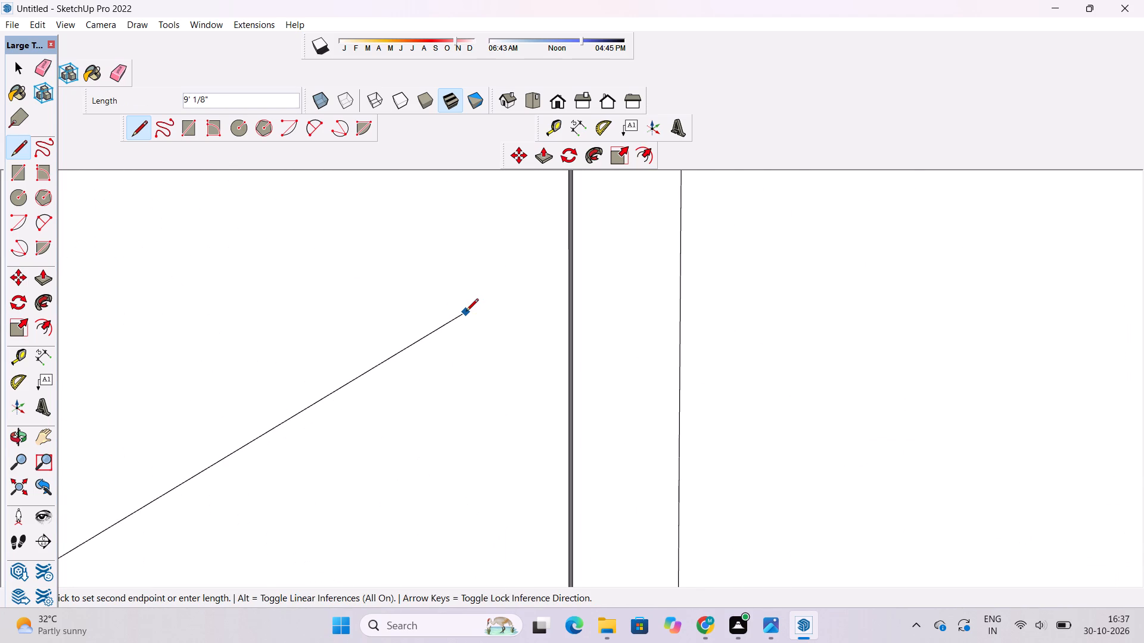
click(567, 233)
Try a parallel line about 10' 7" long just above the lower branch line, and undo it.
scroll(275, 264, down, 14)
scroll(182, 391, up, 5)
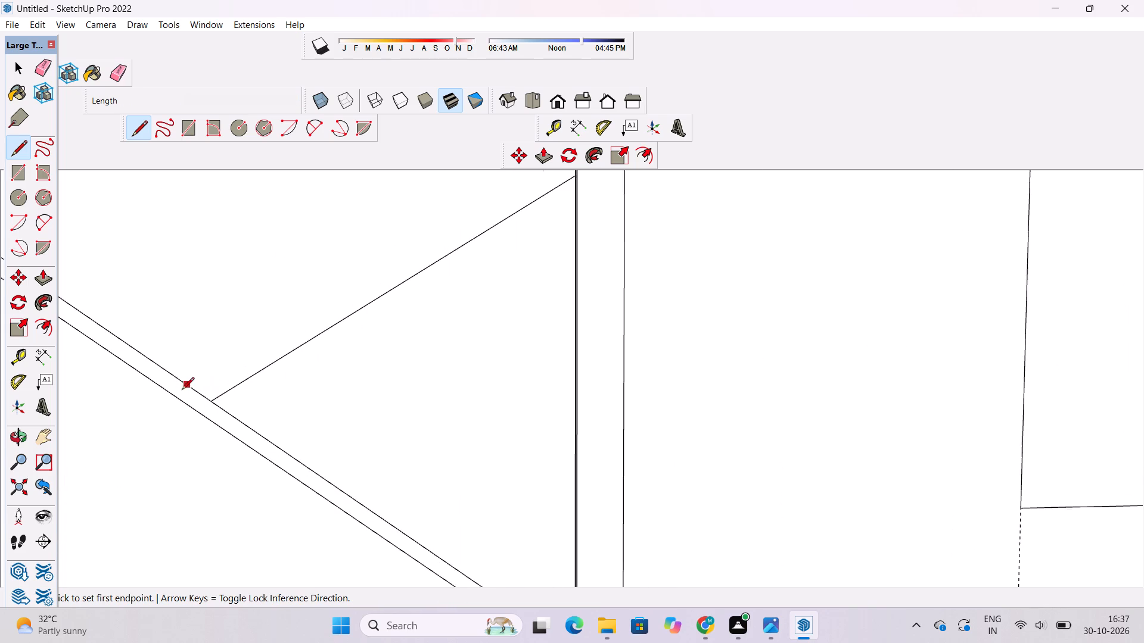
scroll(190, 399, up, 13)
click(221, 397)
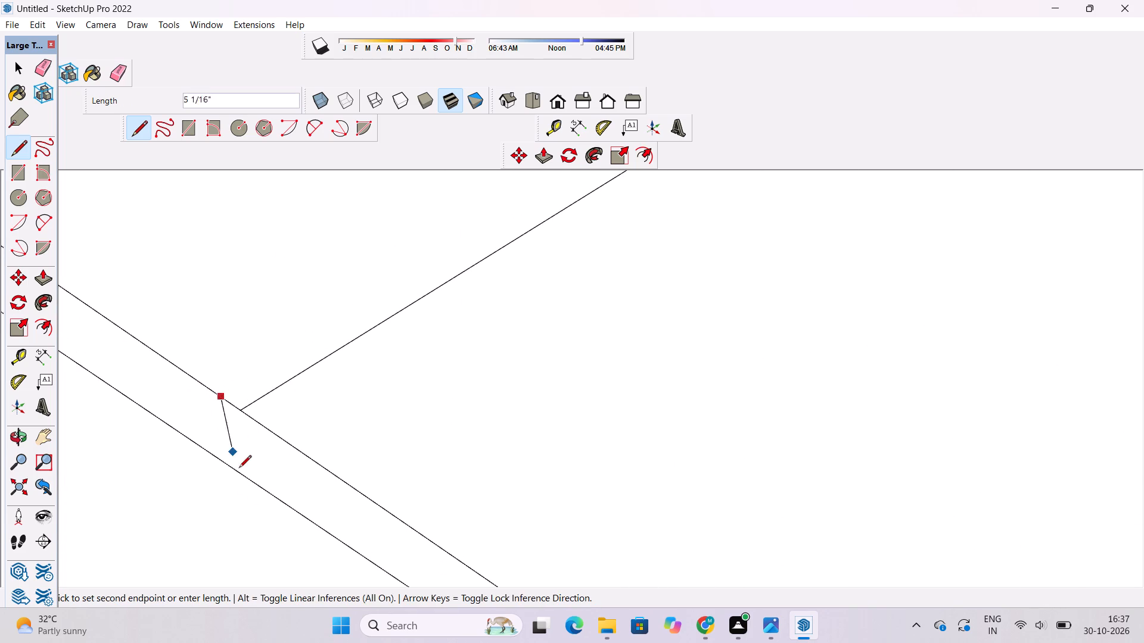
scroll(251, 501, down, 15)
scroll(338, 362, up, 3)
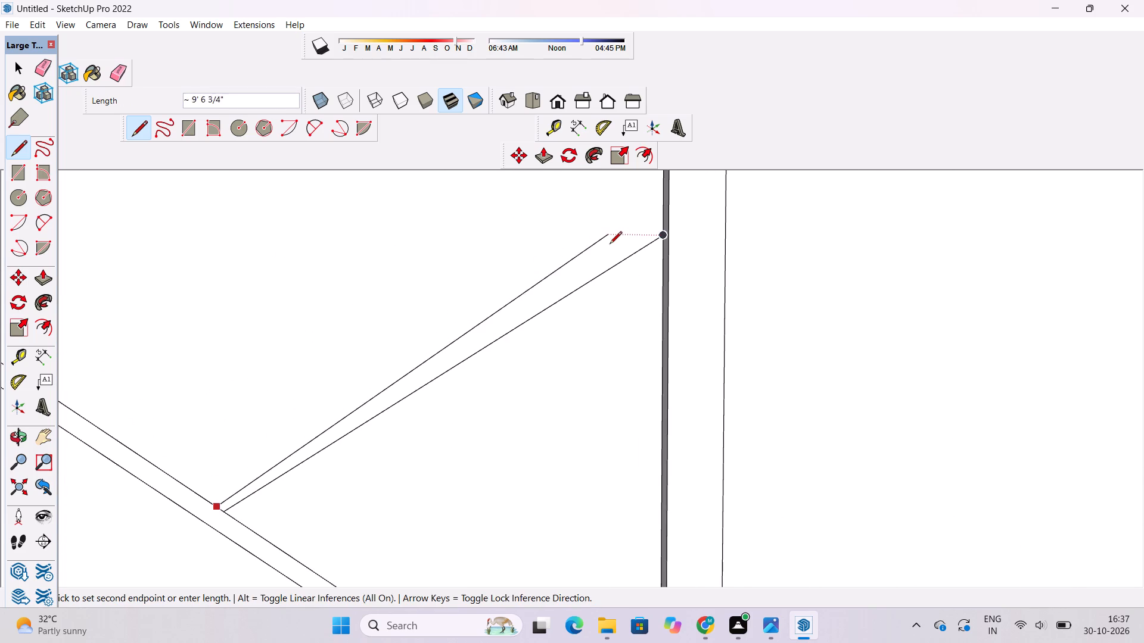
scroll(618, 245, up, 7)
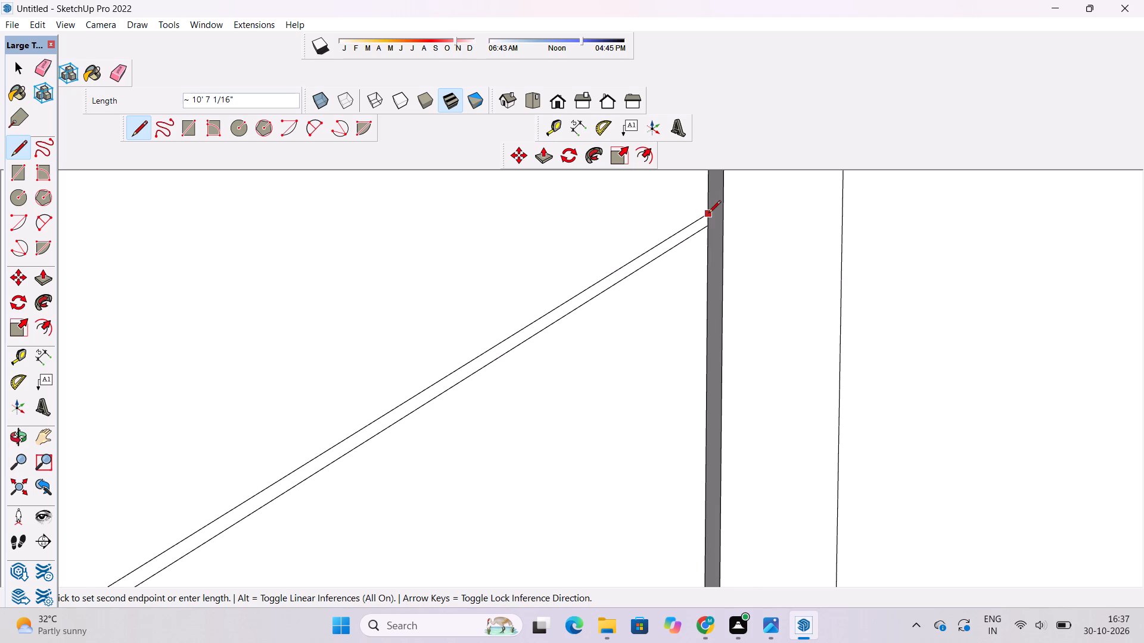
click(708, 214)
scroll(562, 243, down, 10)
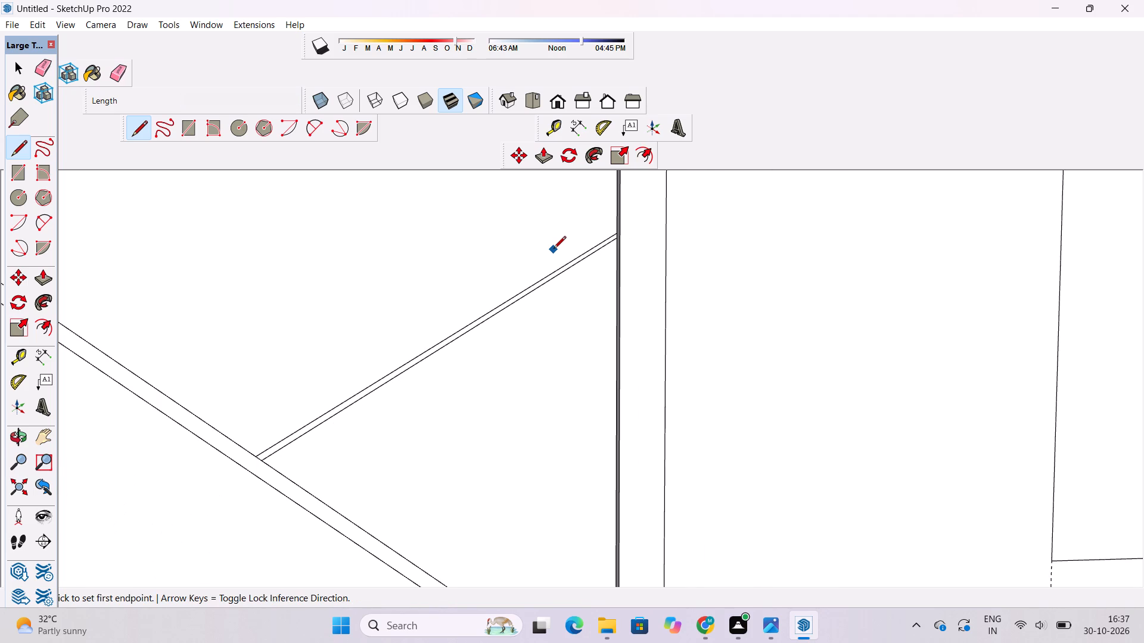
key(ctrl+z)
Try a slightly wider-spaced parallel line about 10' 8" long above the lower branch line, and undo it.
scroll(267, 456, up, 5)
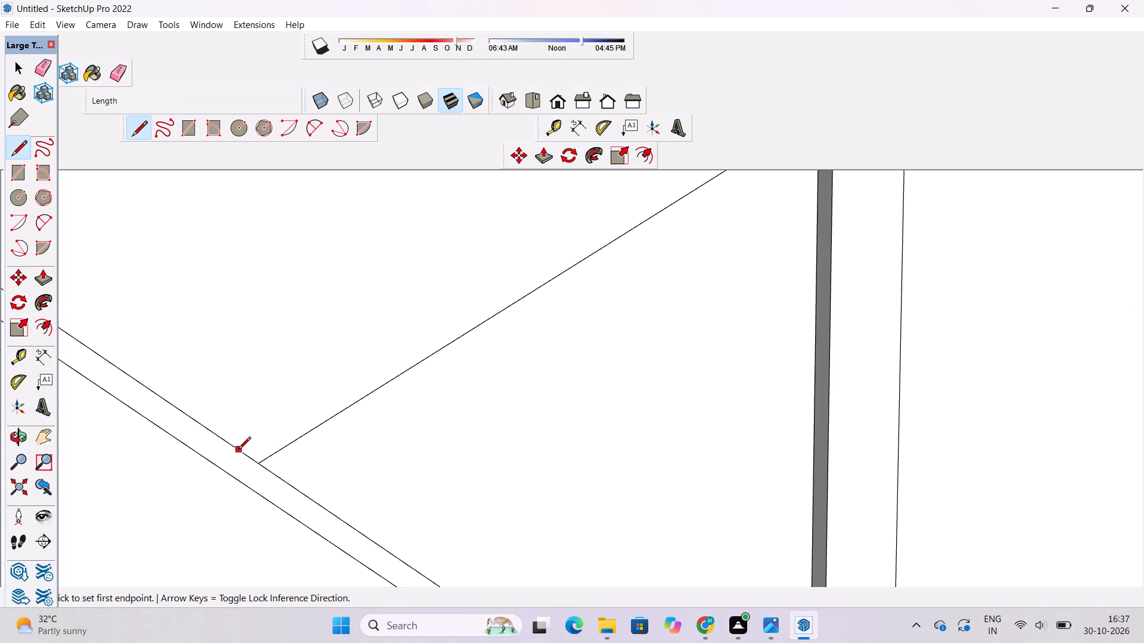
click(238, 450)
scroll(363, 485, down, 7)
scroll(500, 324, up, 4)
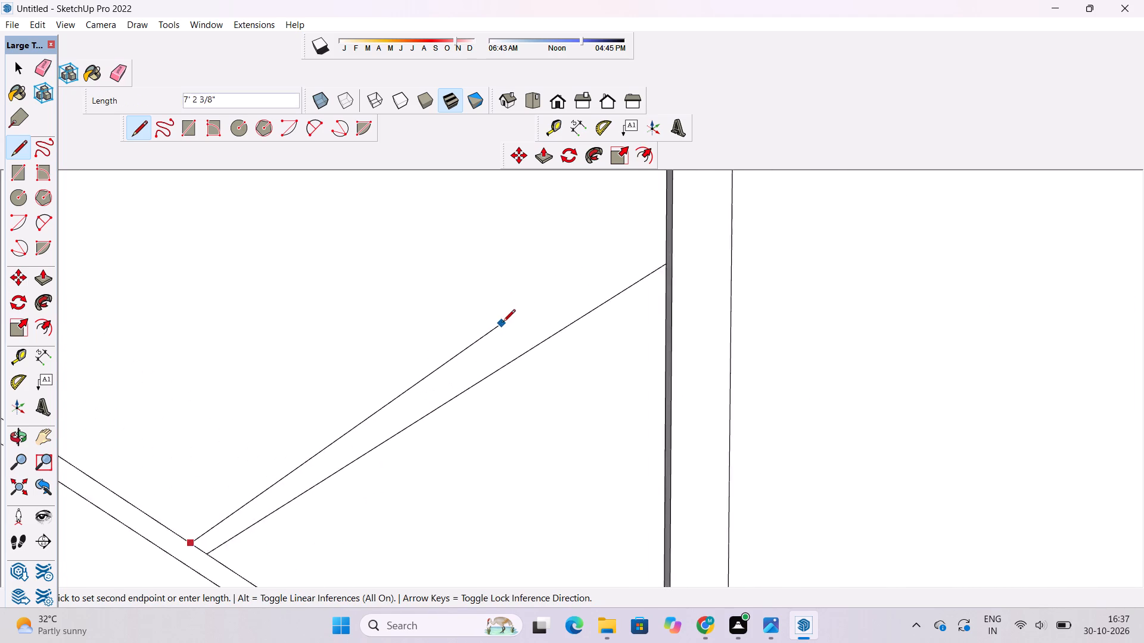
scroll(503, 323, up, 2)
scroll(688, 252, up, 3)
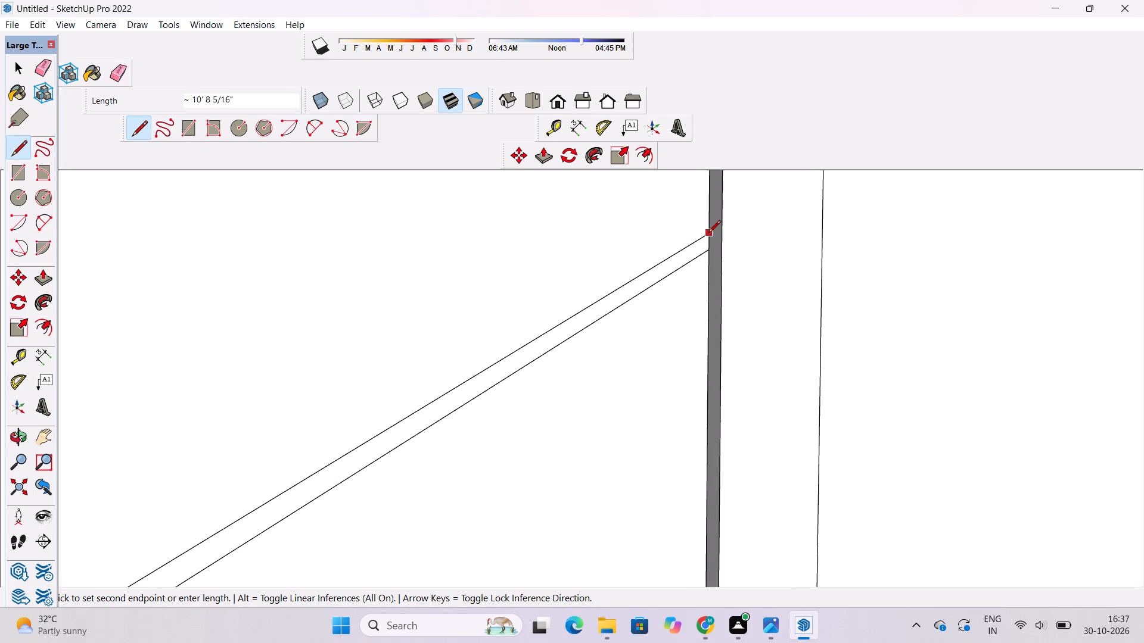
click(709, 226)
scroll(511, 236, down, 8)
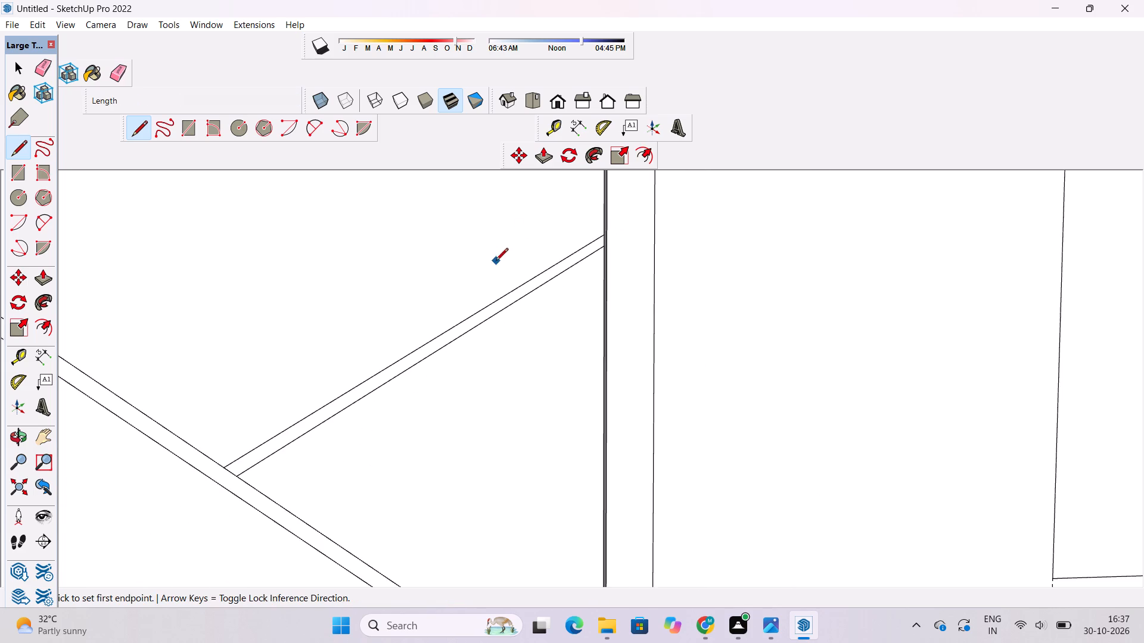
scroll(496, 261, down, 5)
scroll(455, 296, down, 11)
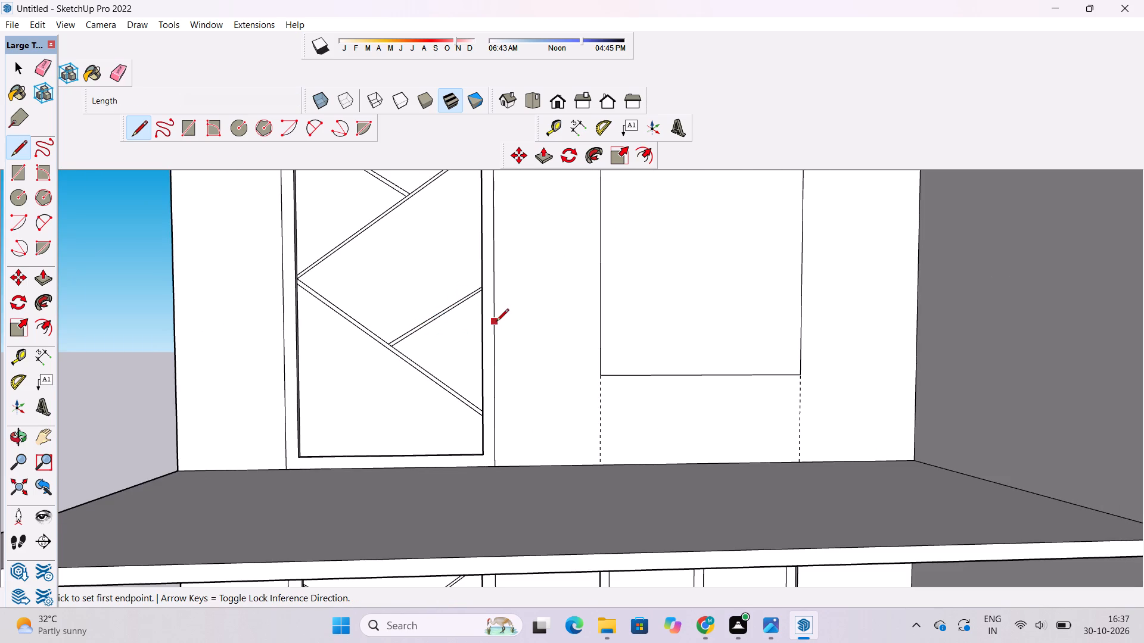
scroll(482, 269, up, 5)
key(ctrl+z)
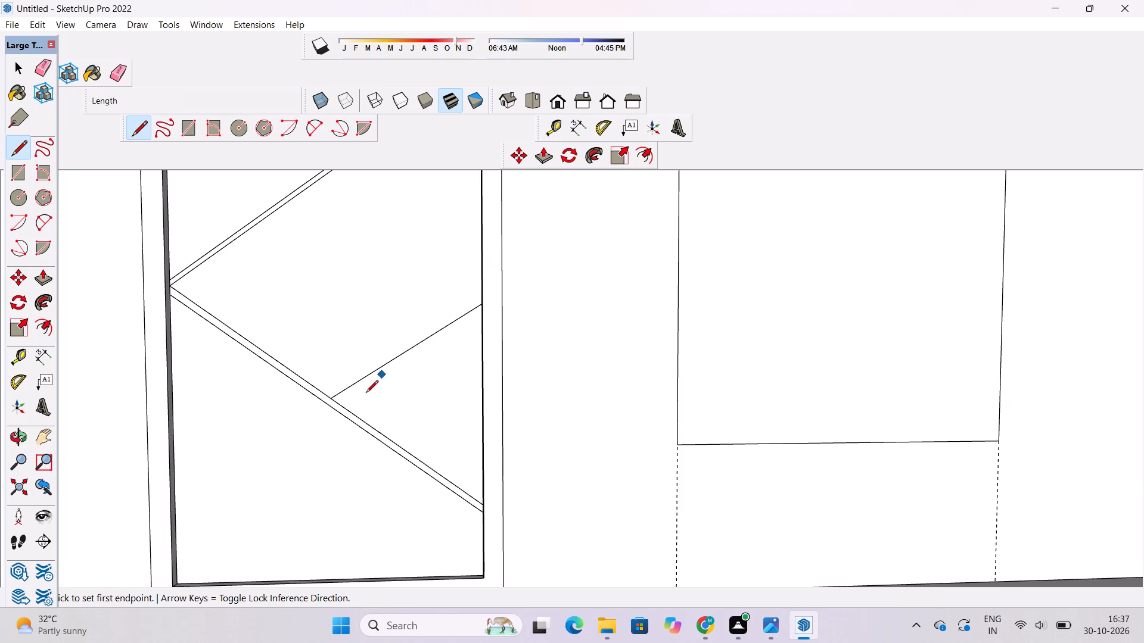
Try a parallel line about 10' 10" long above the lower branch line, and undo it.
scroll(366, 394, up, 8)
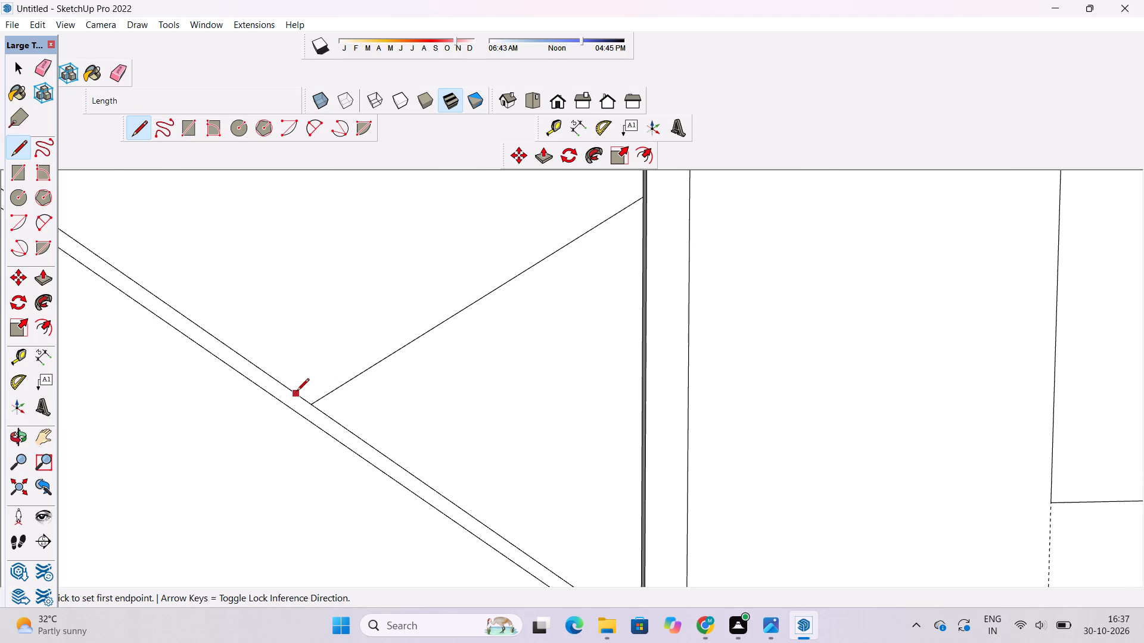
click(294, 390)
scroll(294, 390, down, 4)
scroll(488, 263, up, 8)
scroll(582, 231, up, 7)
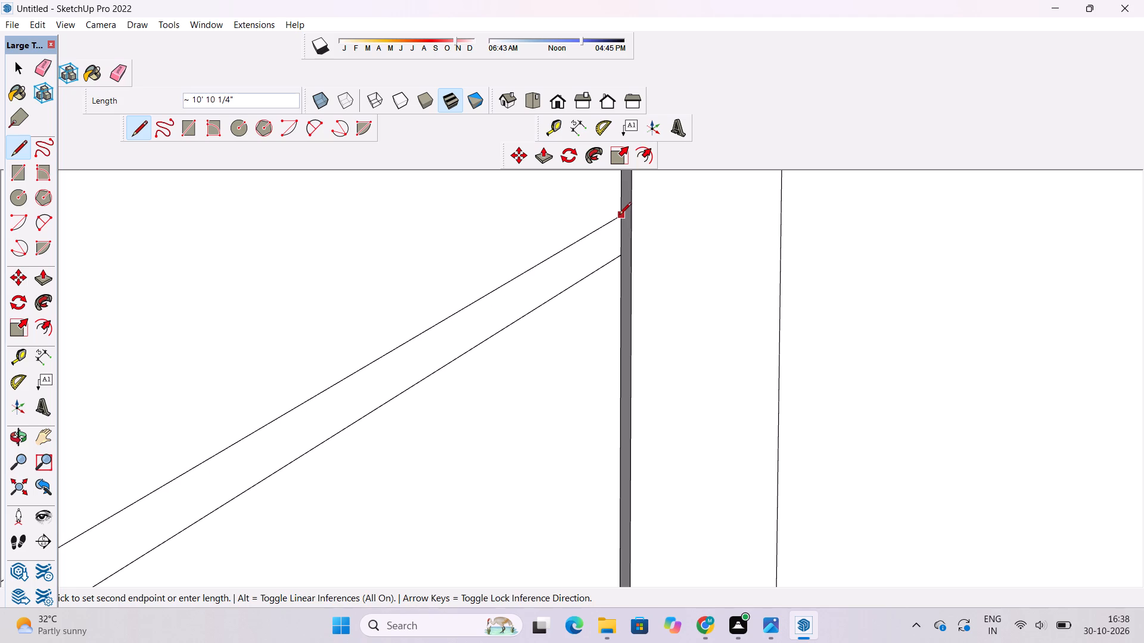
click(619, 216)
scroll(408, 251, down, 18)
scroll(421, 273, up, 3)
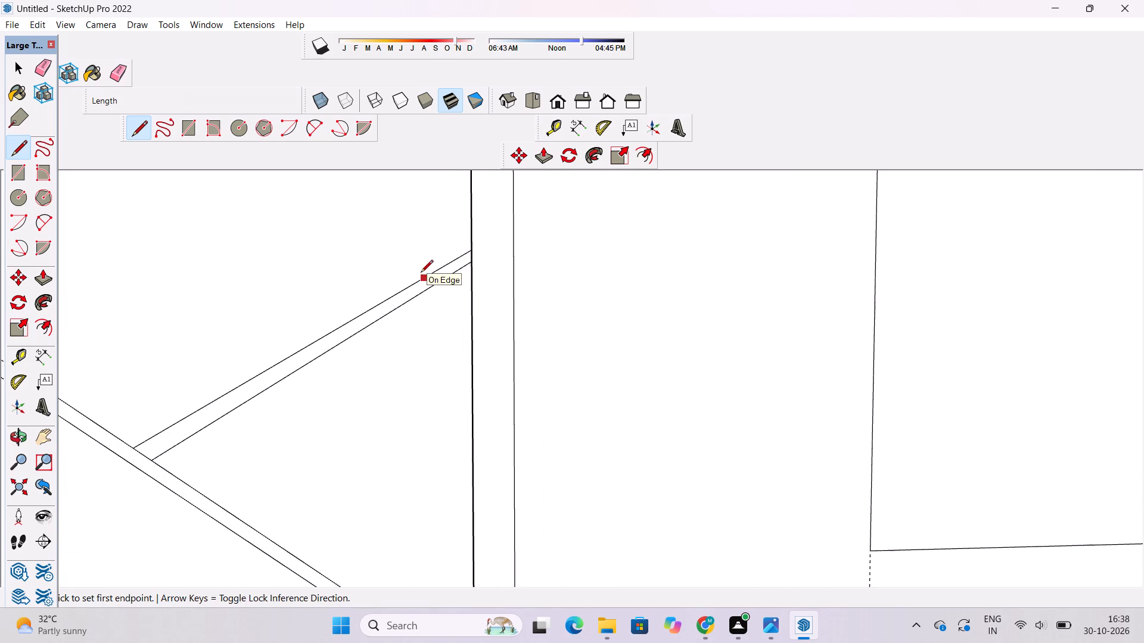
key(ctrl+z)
Draw a parallel line about 10' 9" long just above the lower branch line to form the door's last narrow strip.
scroll(120, 458, up, 3)
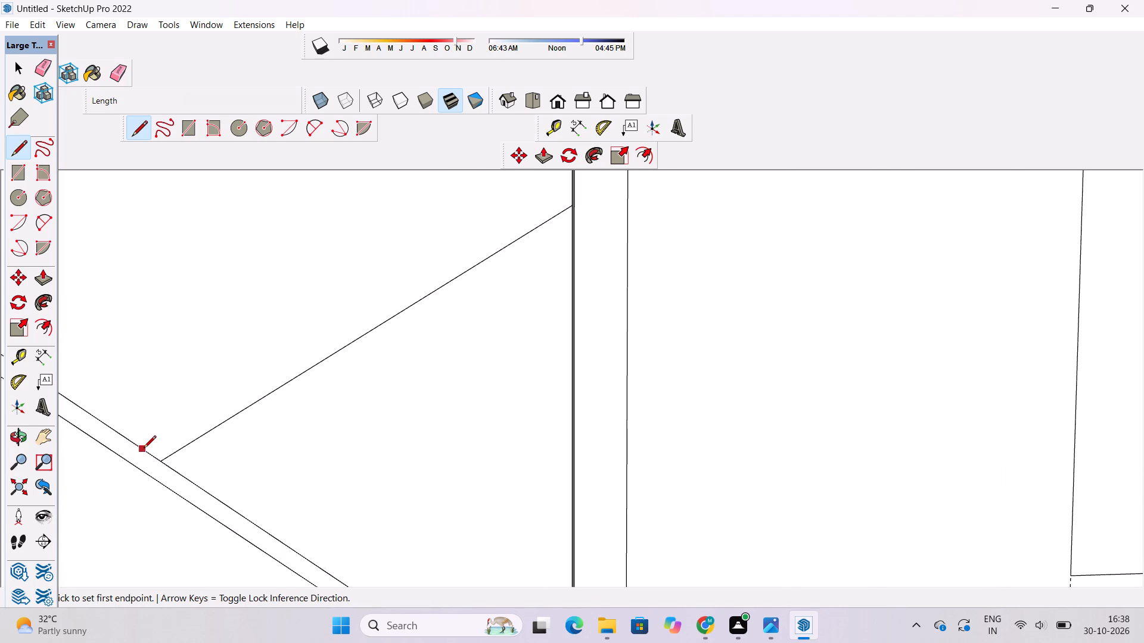
click(147, 450)
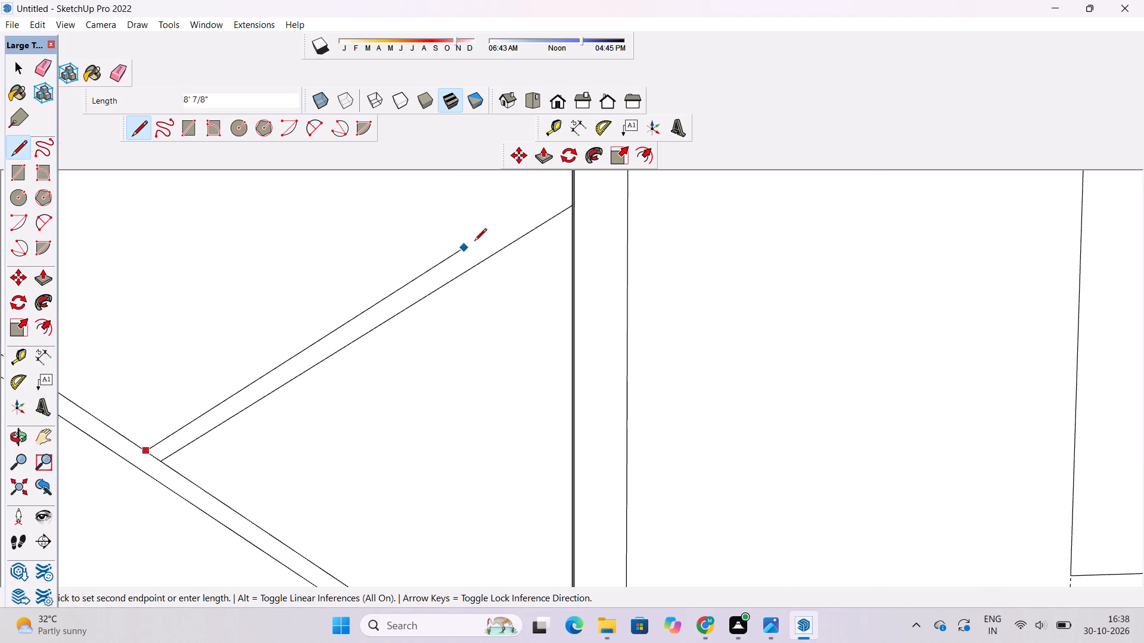
scroll(554, 207, up, 3)
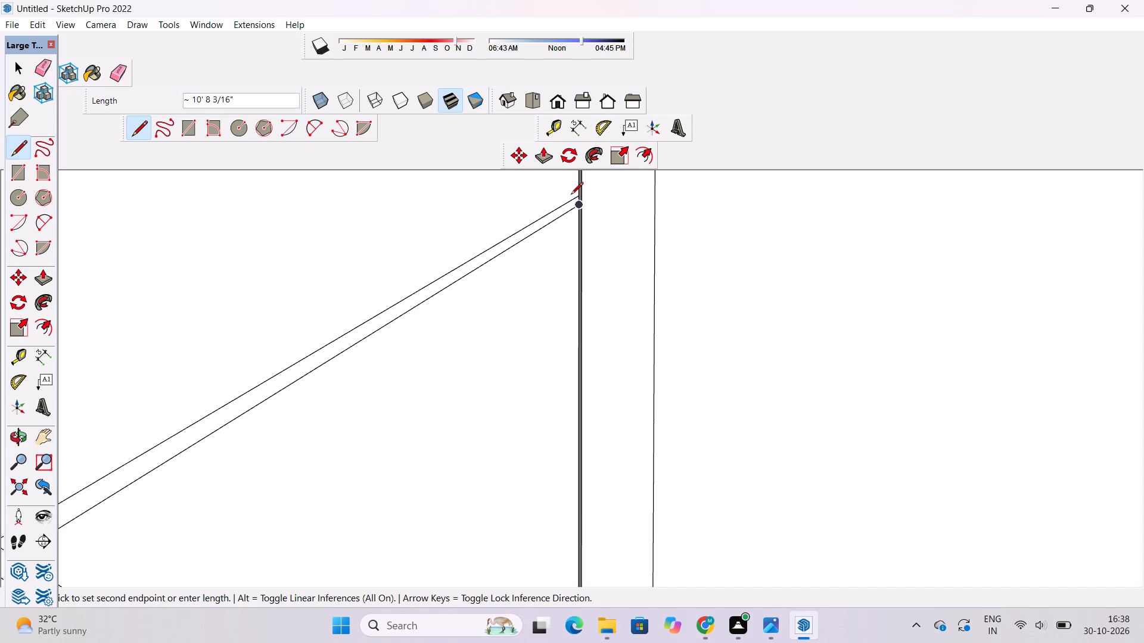
scroll(574, 192, up, 2)
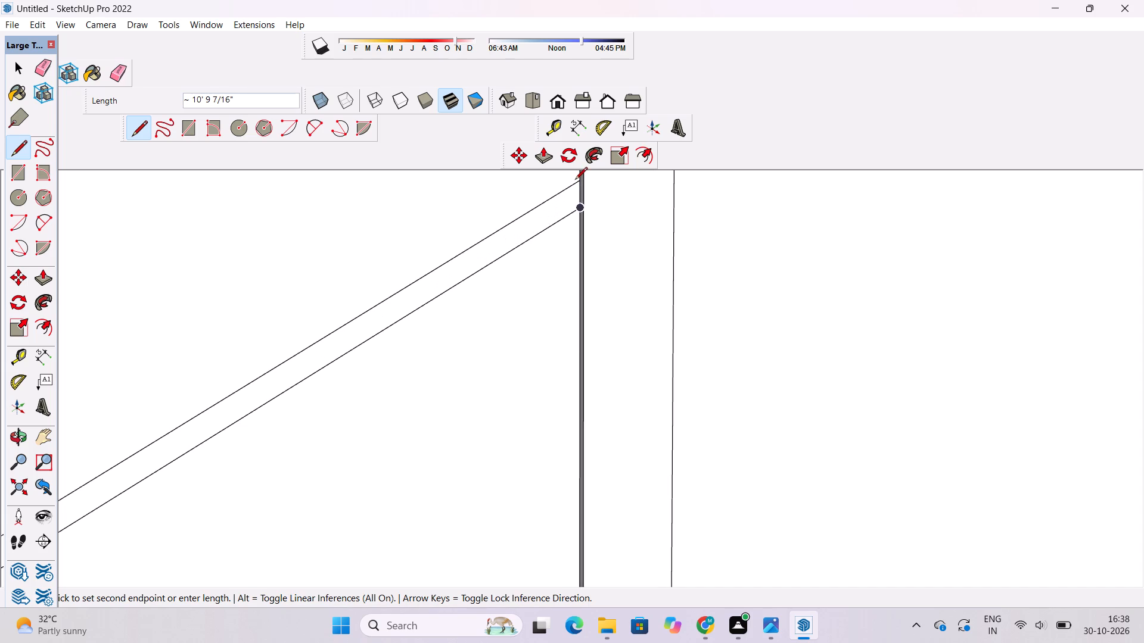
click(575, 180)
Push/Pull the plain window face beside the top storey's door by 1'.
scroll(528, 218, down, 20)
scroll(528, 218, down, 8)
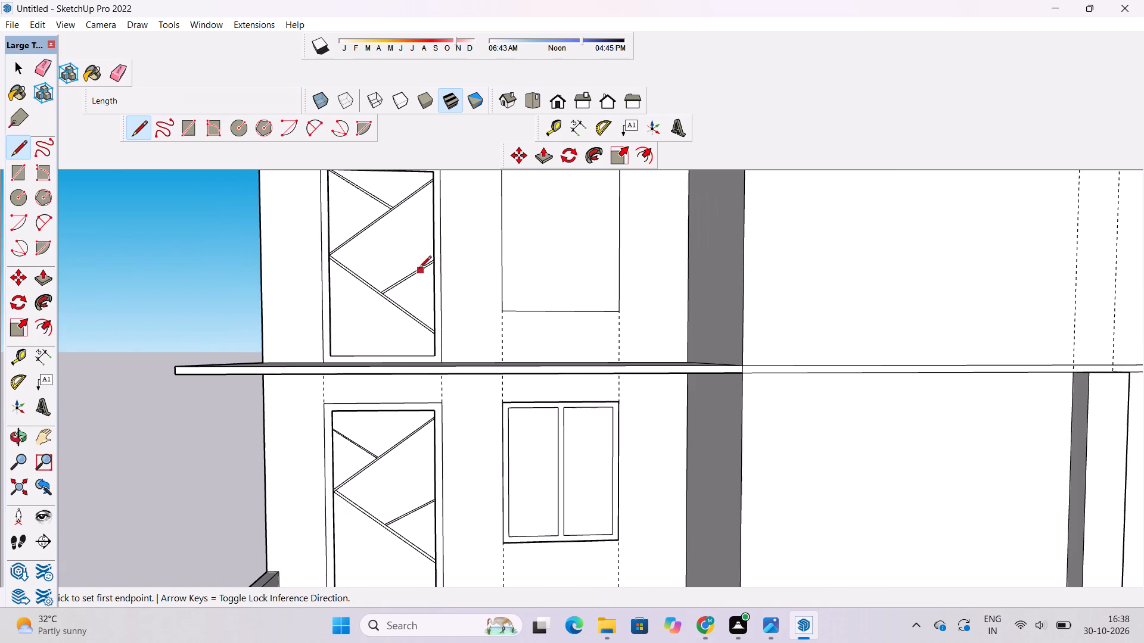
key(o)
shift+drag(430, 360, 411, 349)
shift+scroll(408, 348, down, 4)
drag(408, 348, 406, 367)
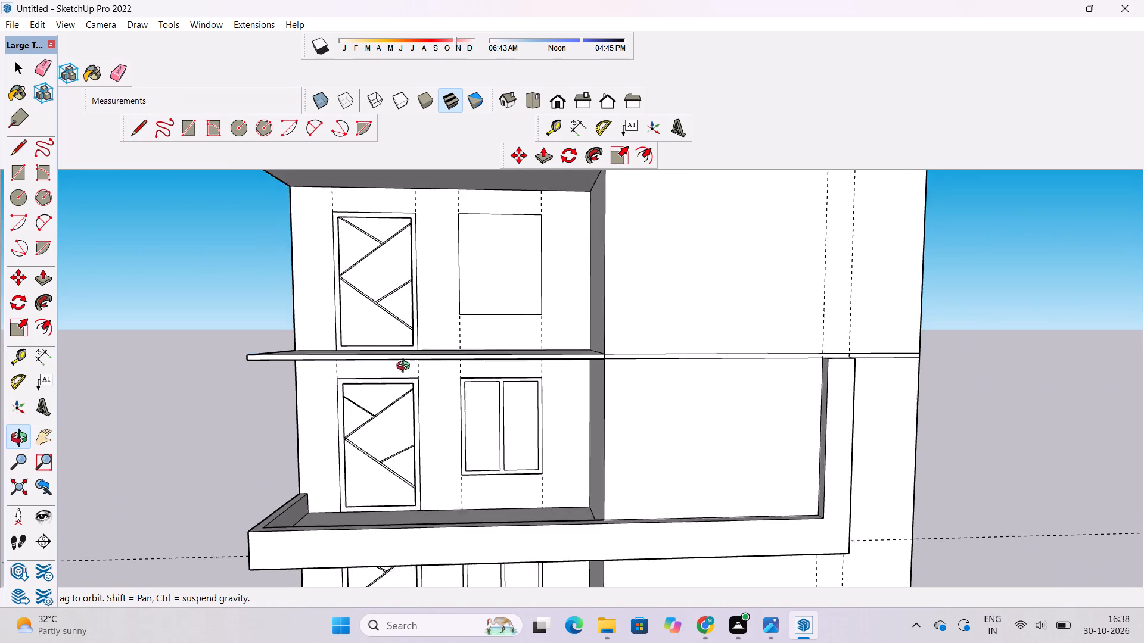
drag(406, 367, 401, 388)
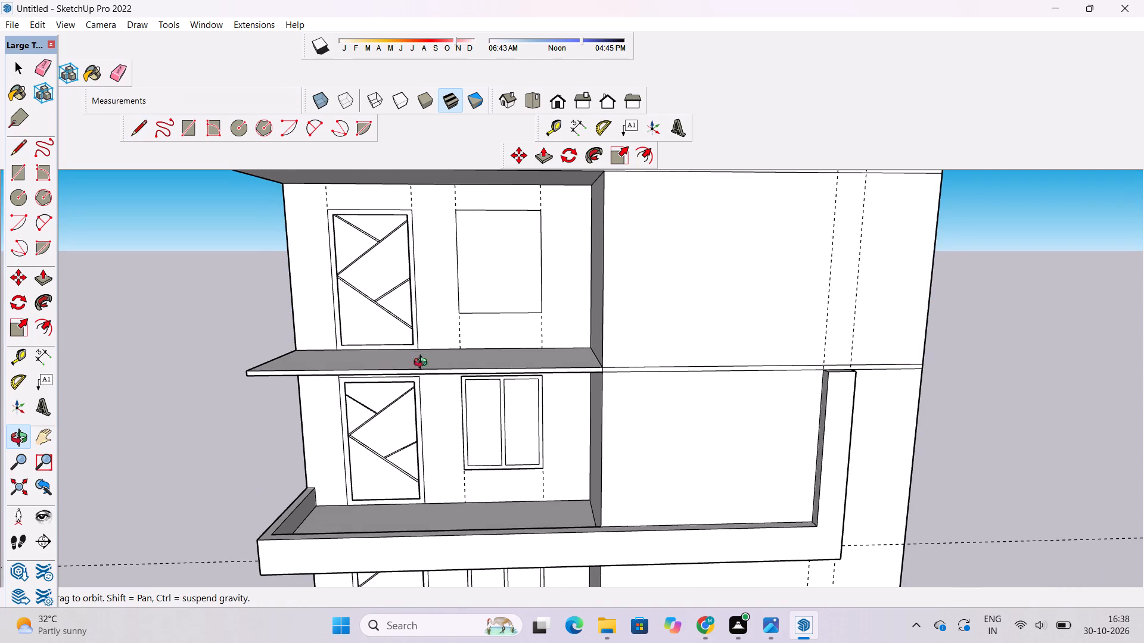
scroll(309, 388, down, 1)
shift+drag(386, 389, 360, 402)
shift+scroll(437, 317, up, 3)
shift+drag(440, 316, 378, 334)
drag(378, 334, 390, 339)
key(p)
click(394, 339)
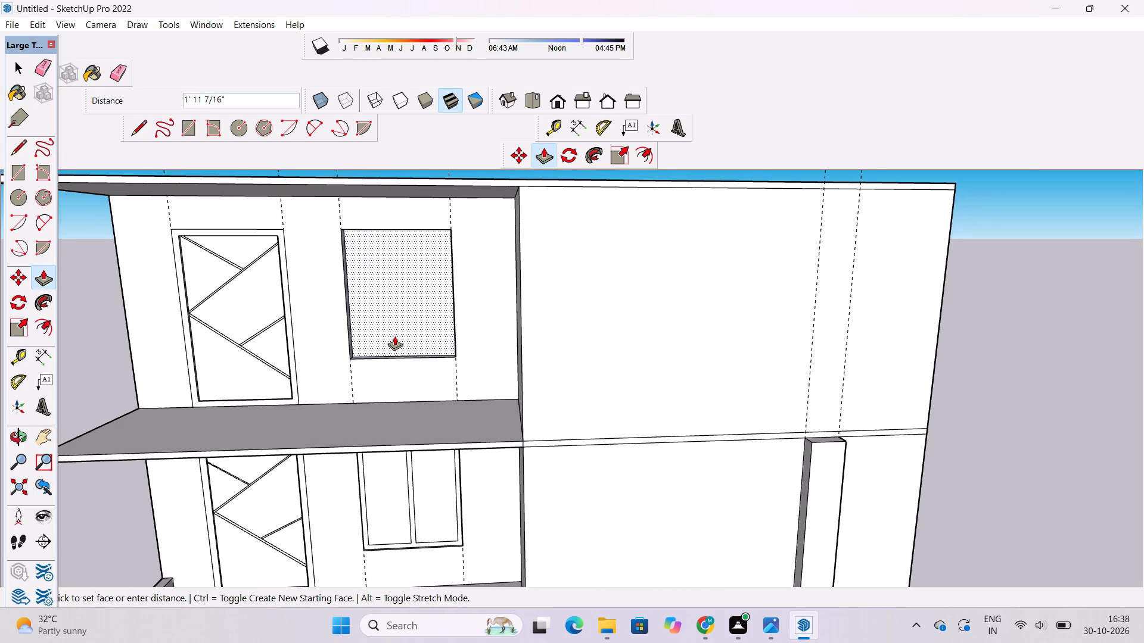
text(1')
key(Return)
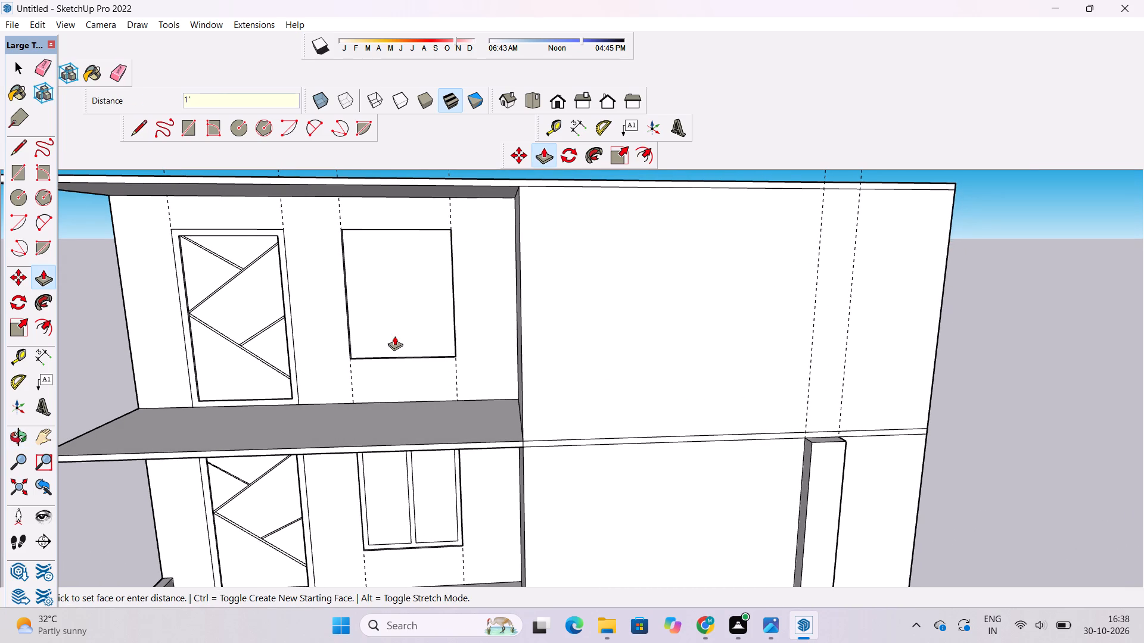
Offset the top storey window's outline inward about 1' 2" to form its frame, matching the adjacent door's frame.
key(o)
key(f)
scroll(388, 266, up, 4)
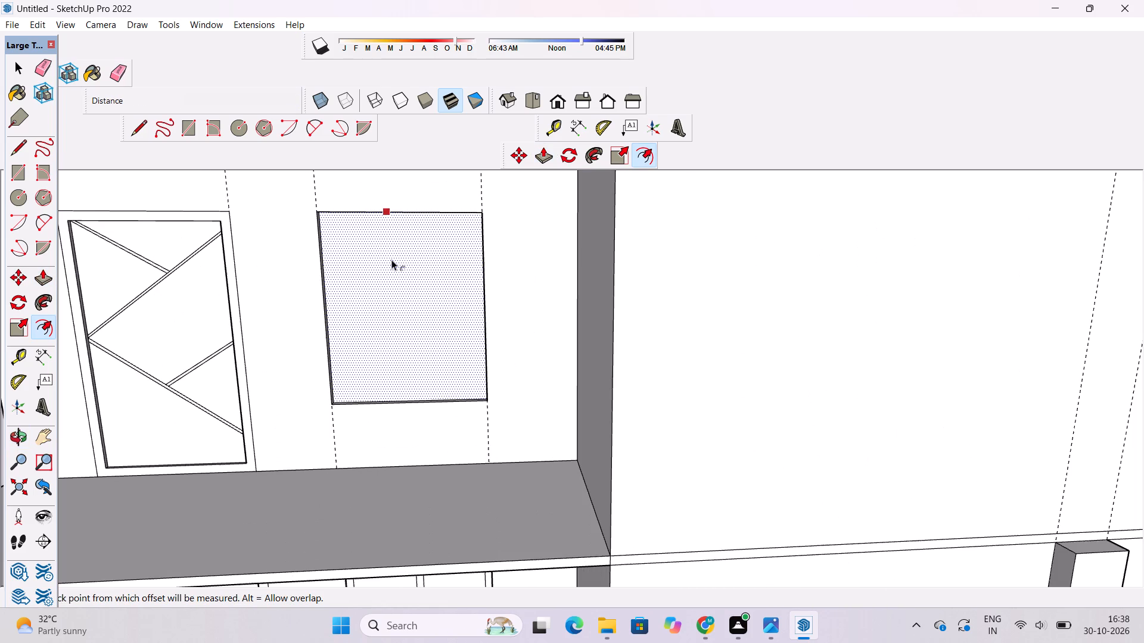
click(391, 260)
scroll(391, 269, down, 4)
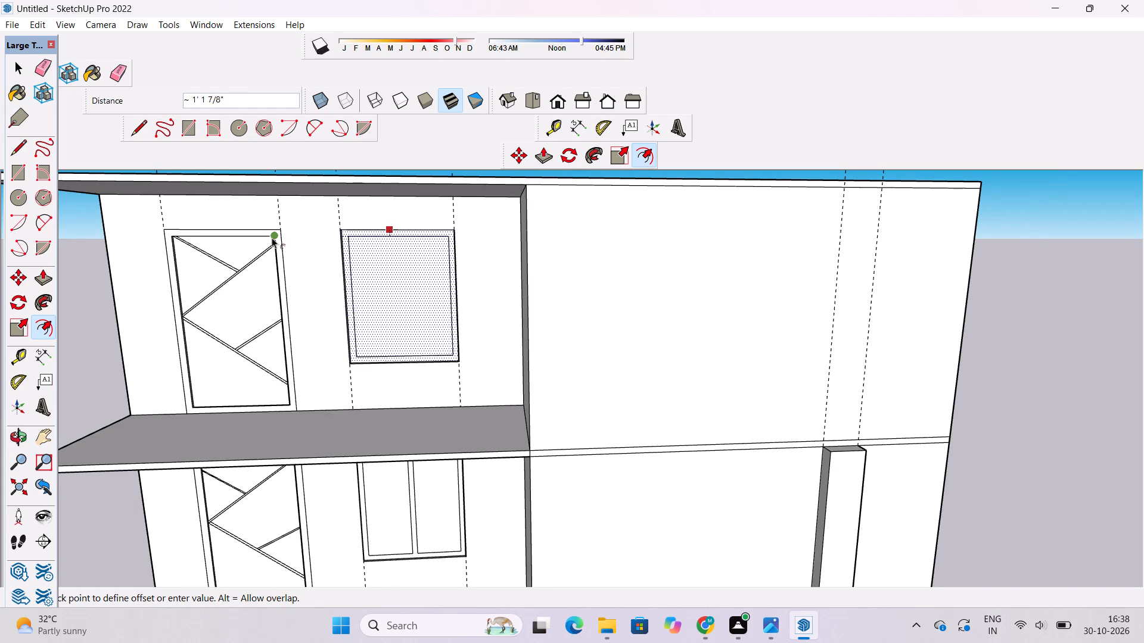
click(272, 238)
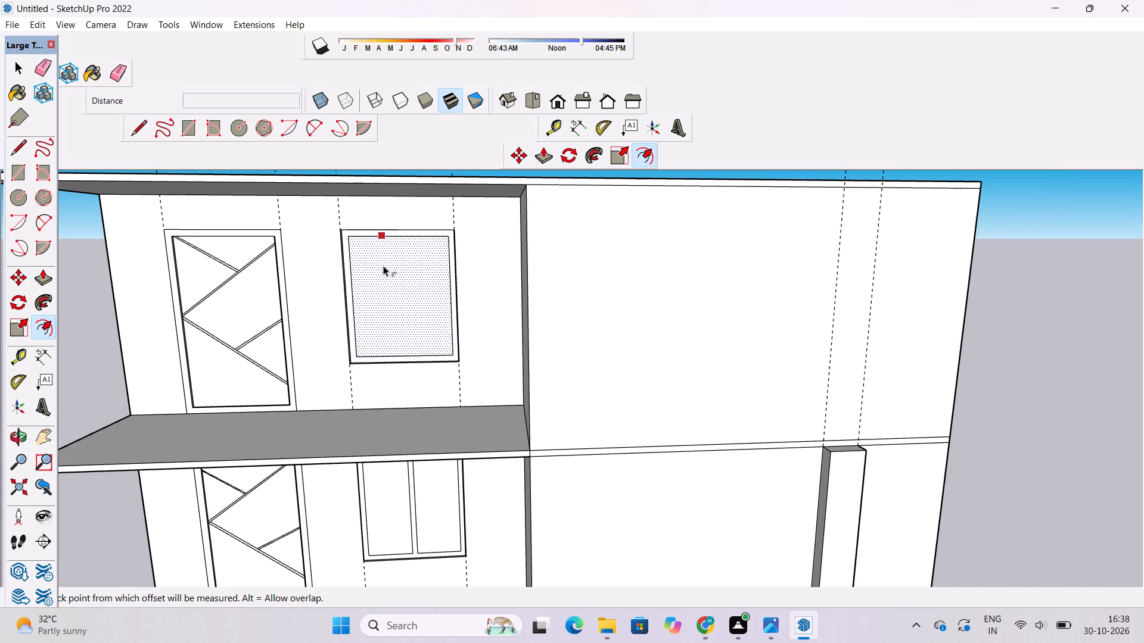
Draw a vertical centre line about 22' 8" long inside the window frame, from its bottom edge to its top edge.
key(l)
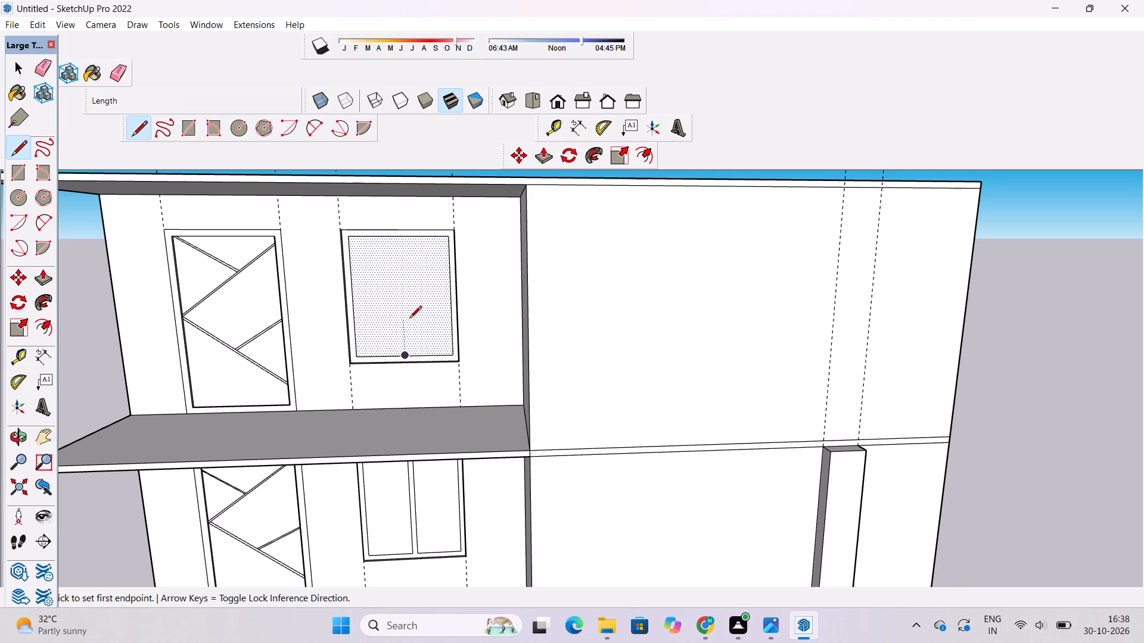
click(405, 355)
click(399, 239)
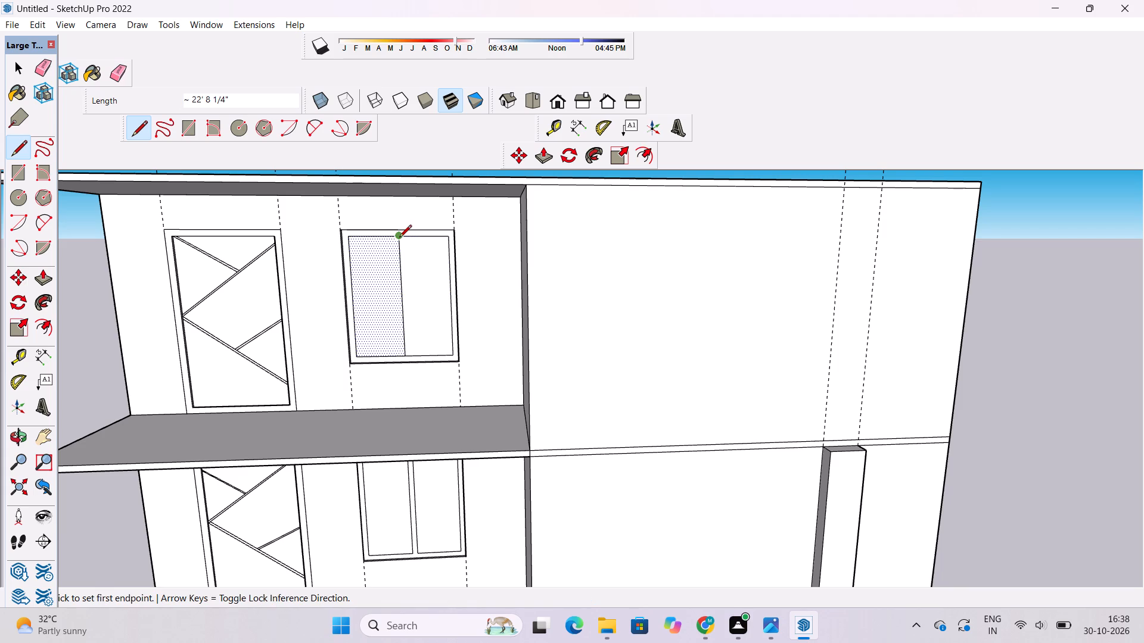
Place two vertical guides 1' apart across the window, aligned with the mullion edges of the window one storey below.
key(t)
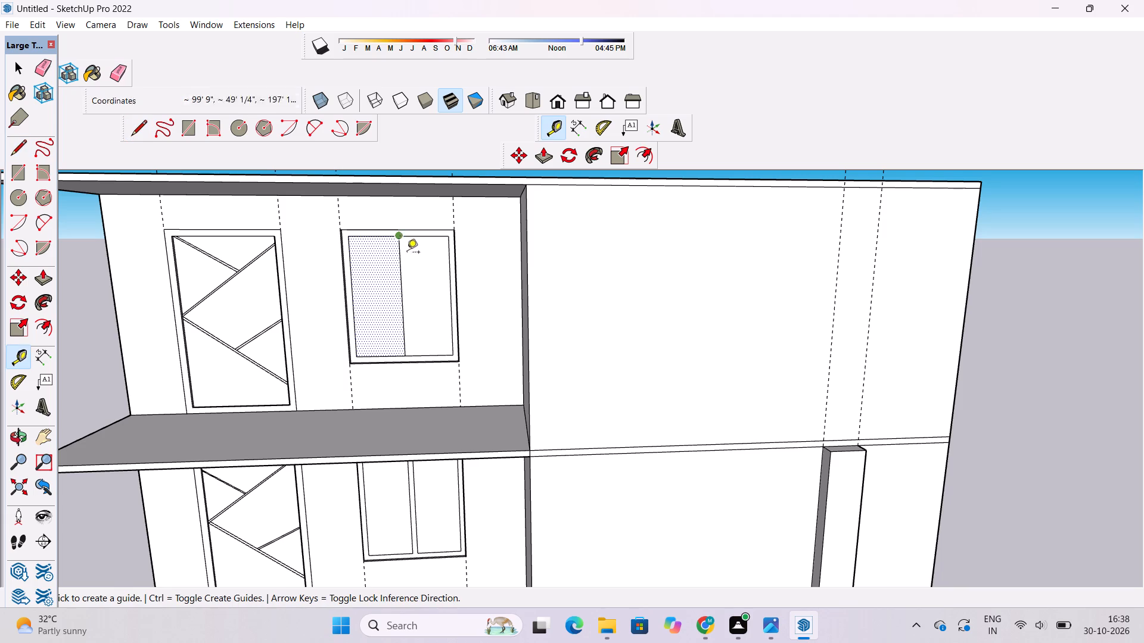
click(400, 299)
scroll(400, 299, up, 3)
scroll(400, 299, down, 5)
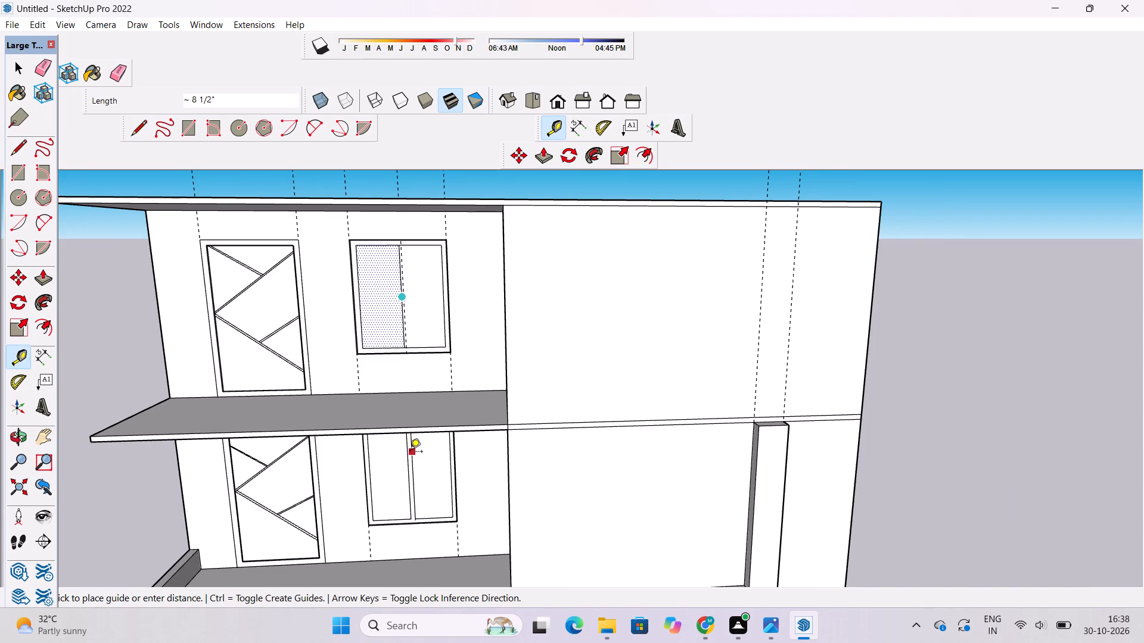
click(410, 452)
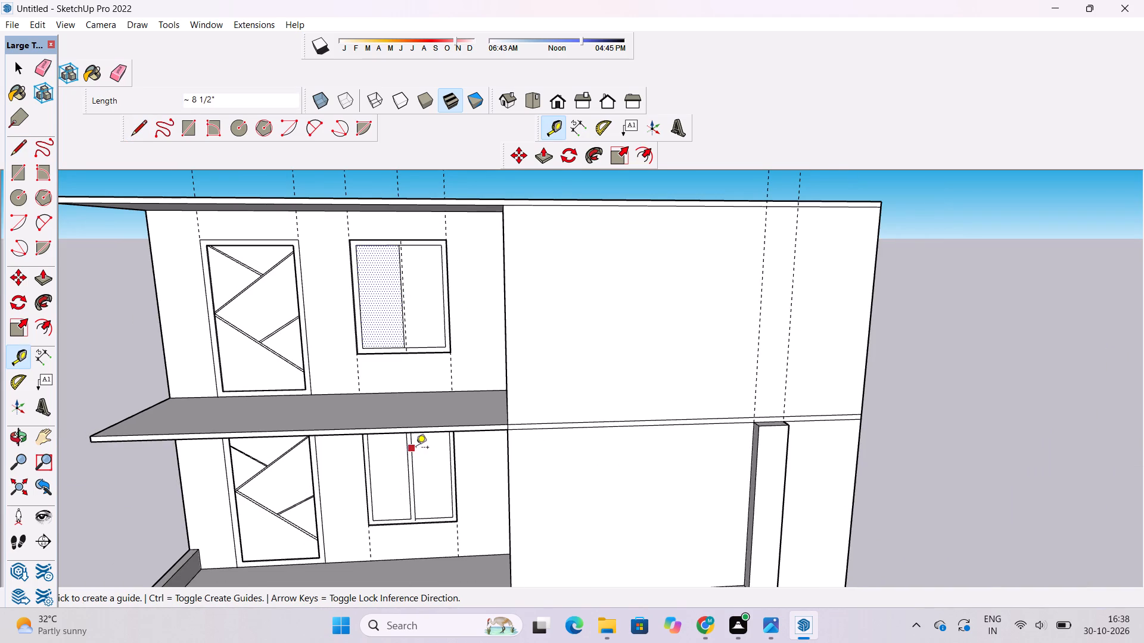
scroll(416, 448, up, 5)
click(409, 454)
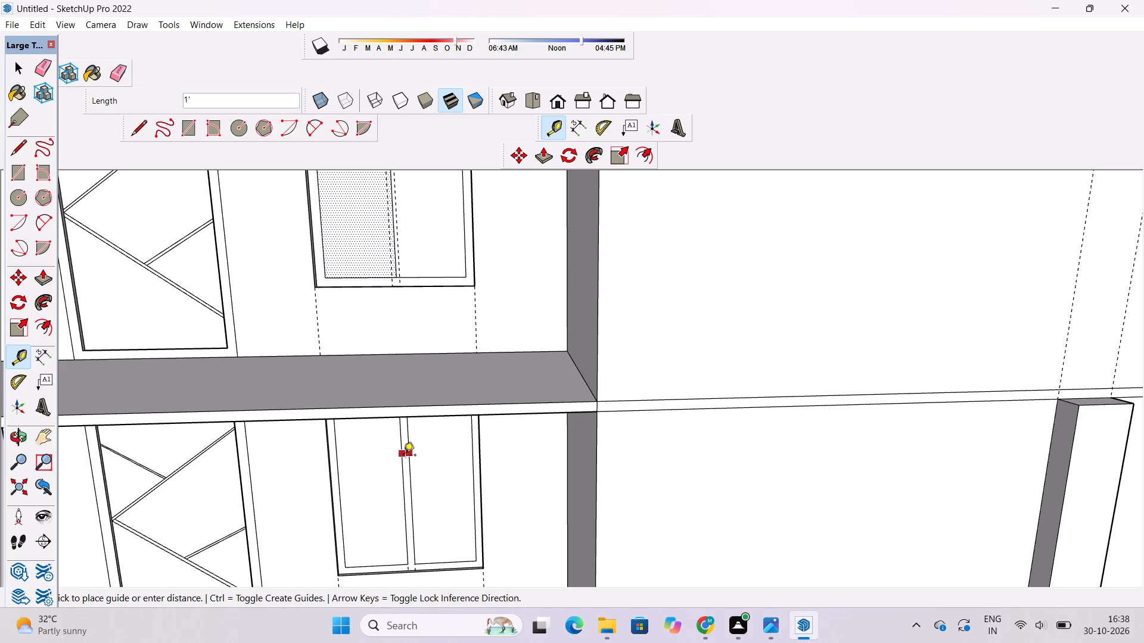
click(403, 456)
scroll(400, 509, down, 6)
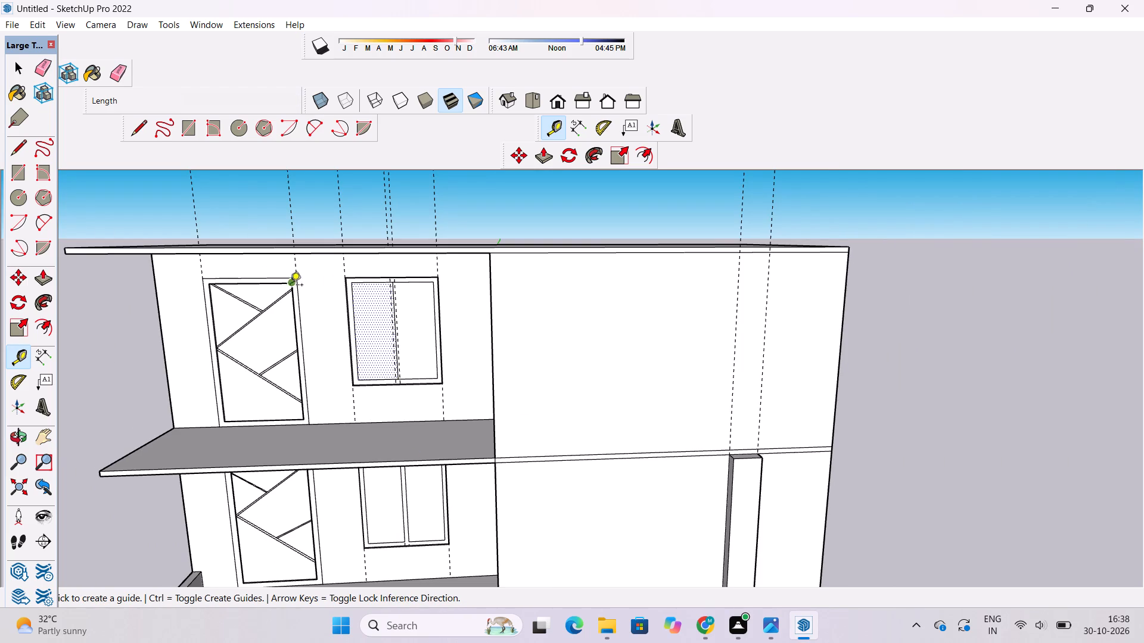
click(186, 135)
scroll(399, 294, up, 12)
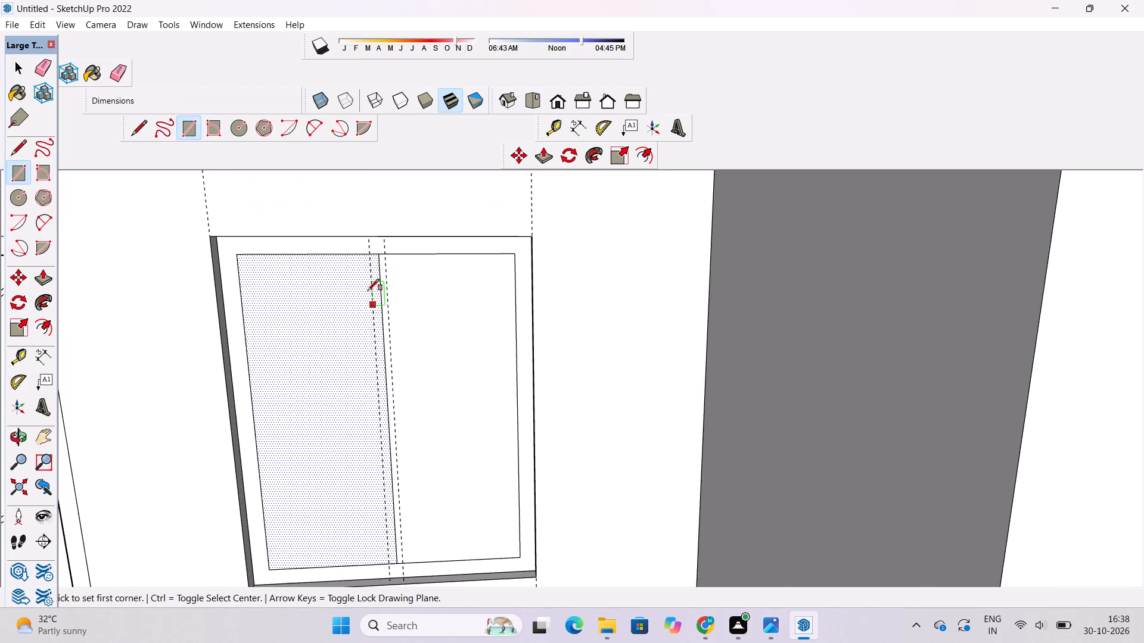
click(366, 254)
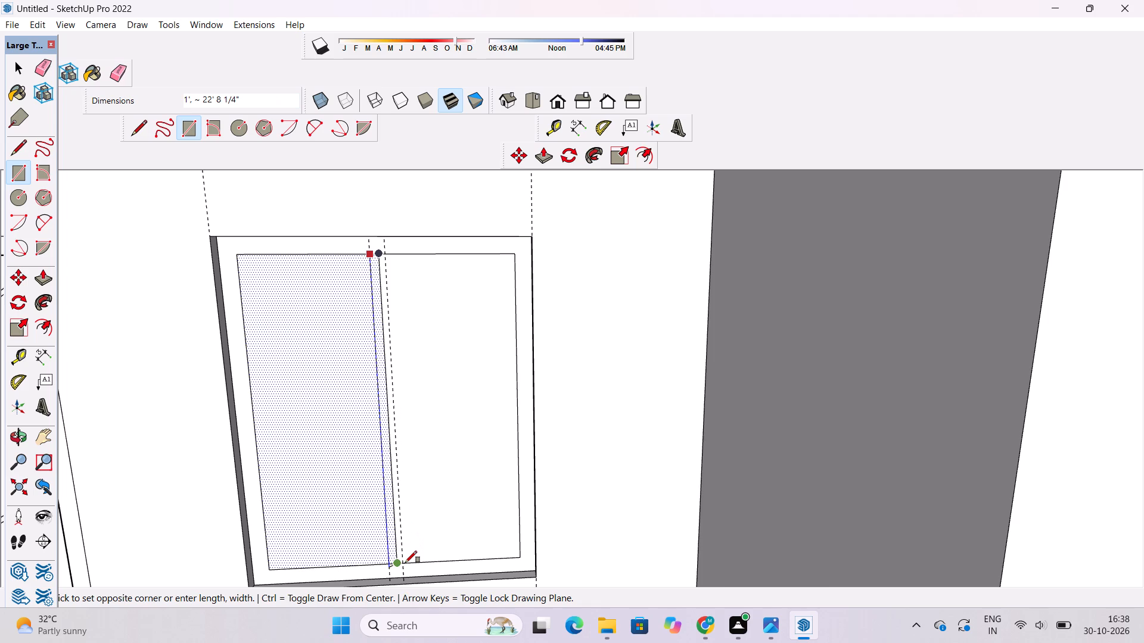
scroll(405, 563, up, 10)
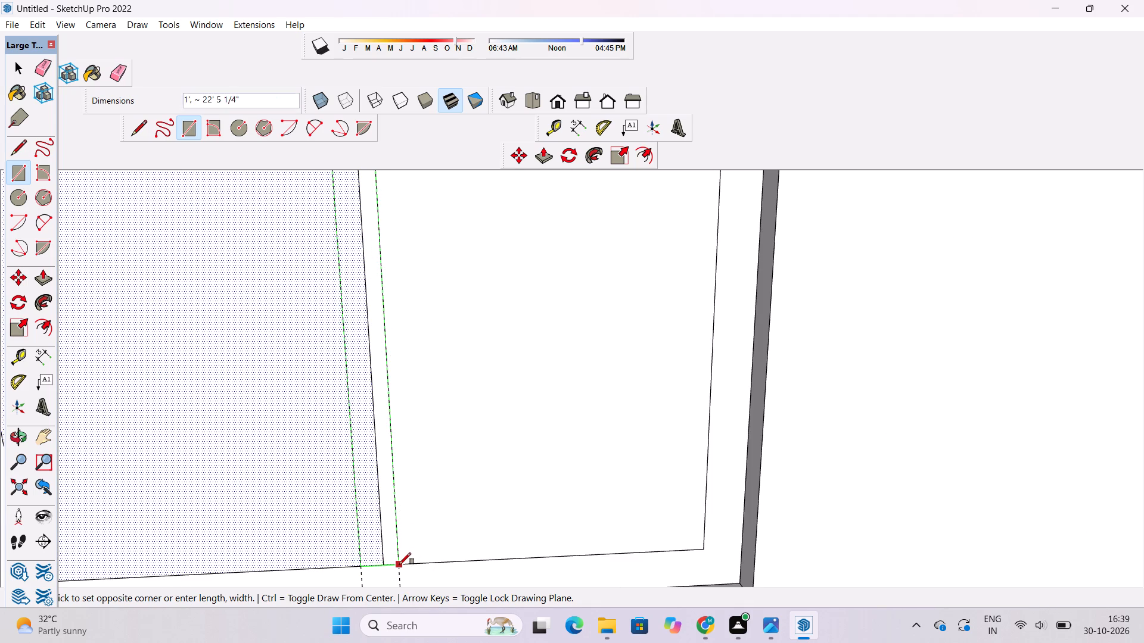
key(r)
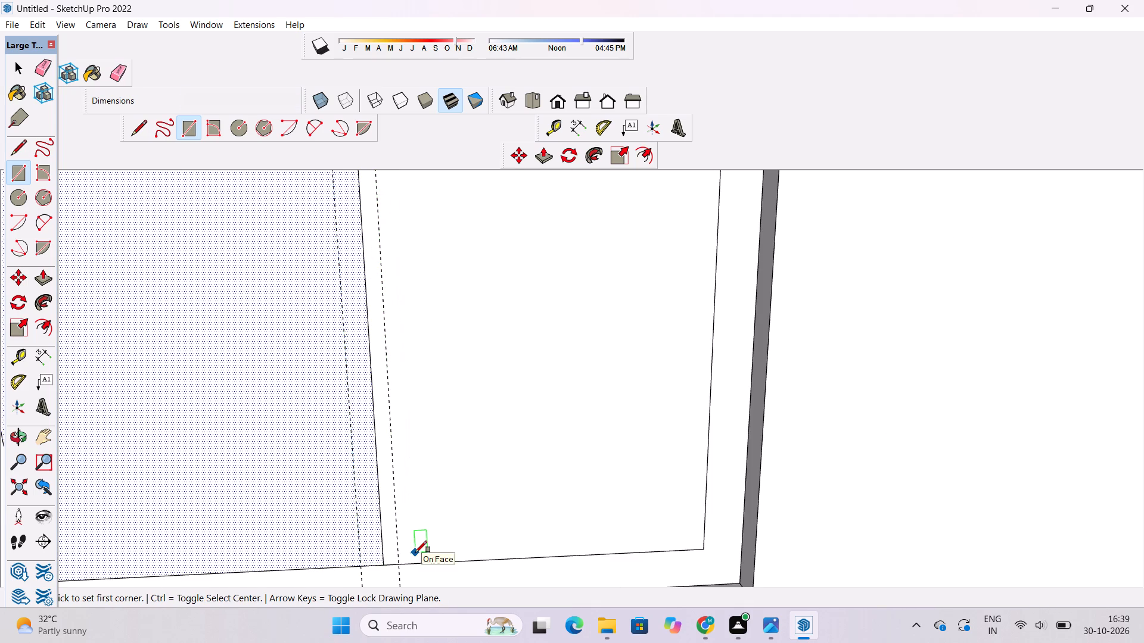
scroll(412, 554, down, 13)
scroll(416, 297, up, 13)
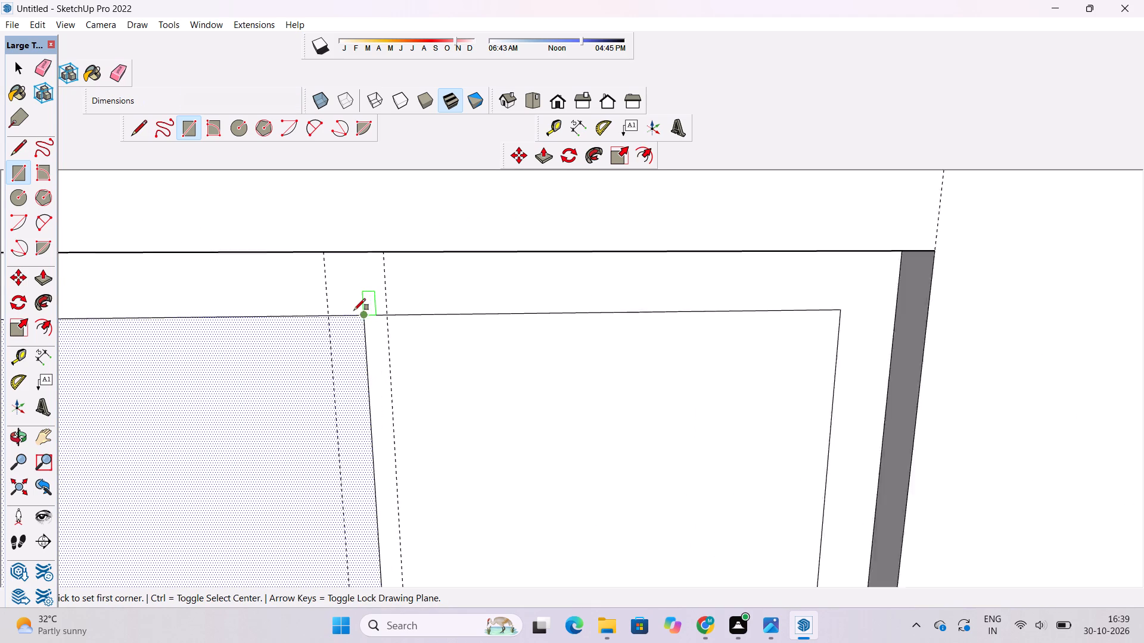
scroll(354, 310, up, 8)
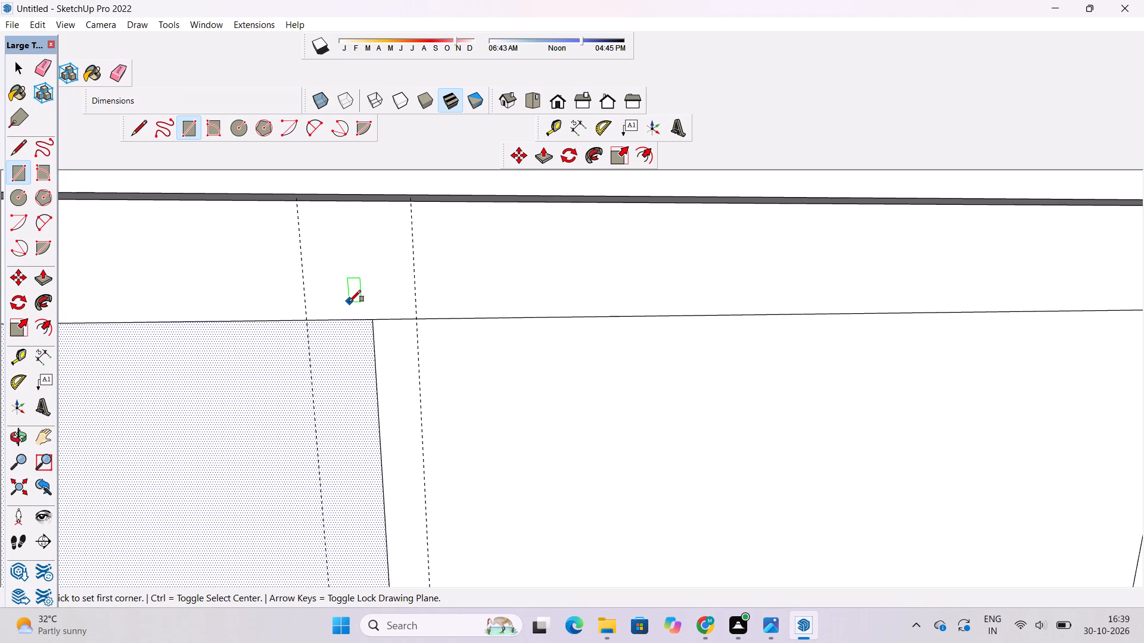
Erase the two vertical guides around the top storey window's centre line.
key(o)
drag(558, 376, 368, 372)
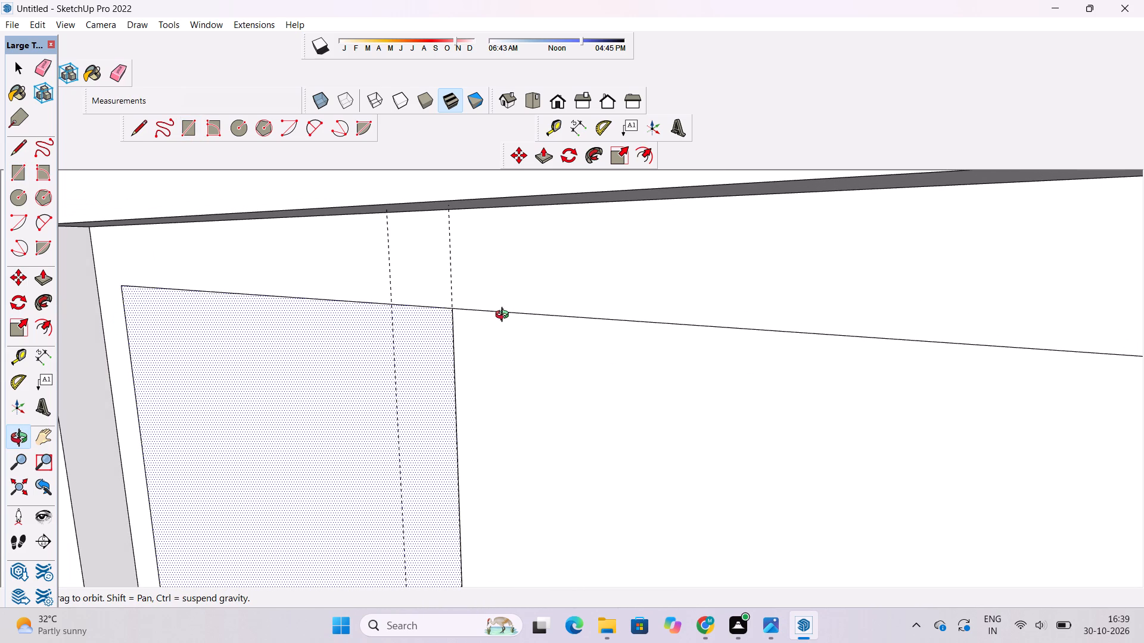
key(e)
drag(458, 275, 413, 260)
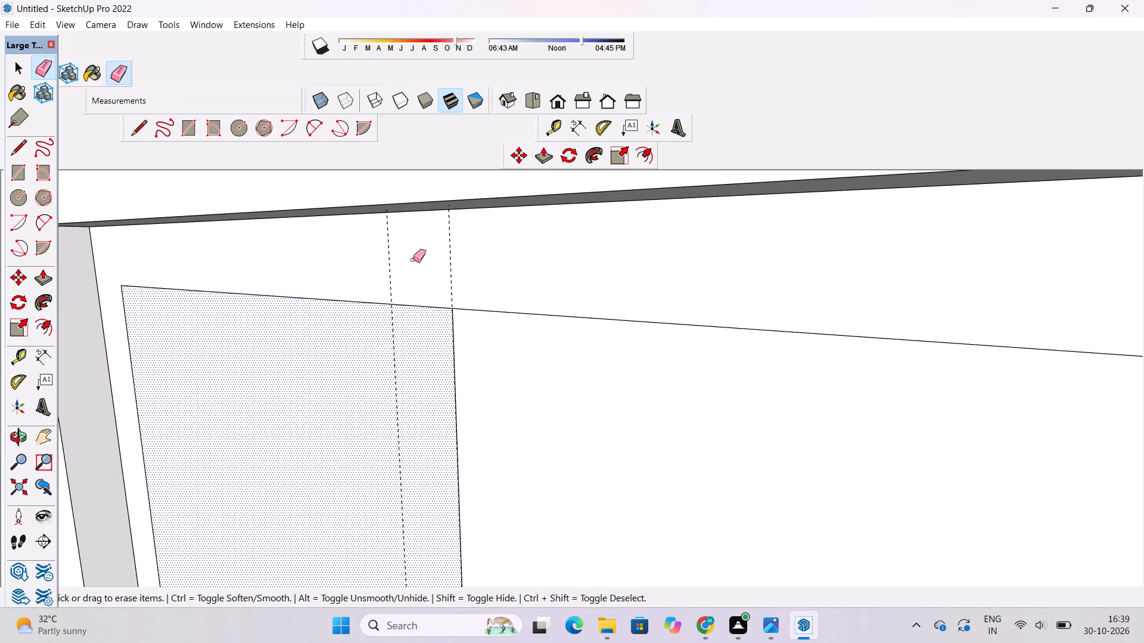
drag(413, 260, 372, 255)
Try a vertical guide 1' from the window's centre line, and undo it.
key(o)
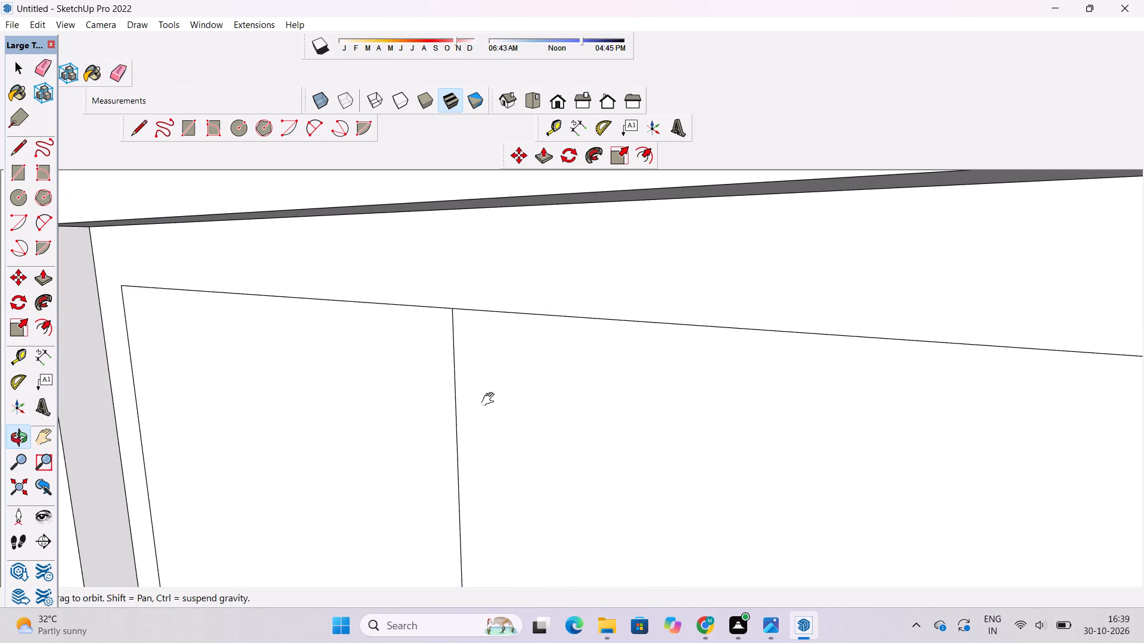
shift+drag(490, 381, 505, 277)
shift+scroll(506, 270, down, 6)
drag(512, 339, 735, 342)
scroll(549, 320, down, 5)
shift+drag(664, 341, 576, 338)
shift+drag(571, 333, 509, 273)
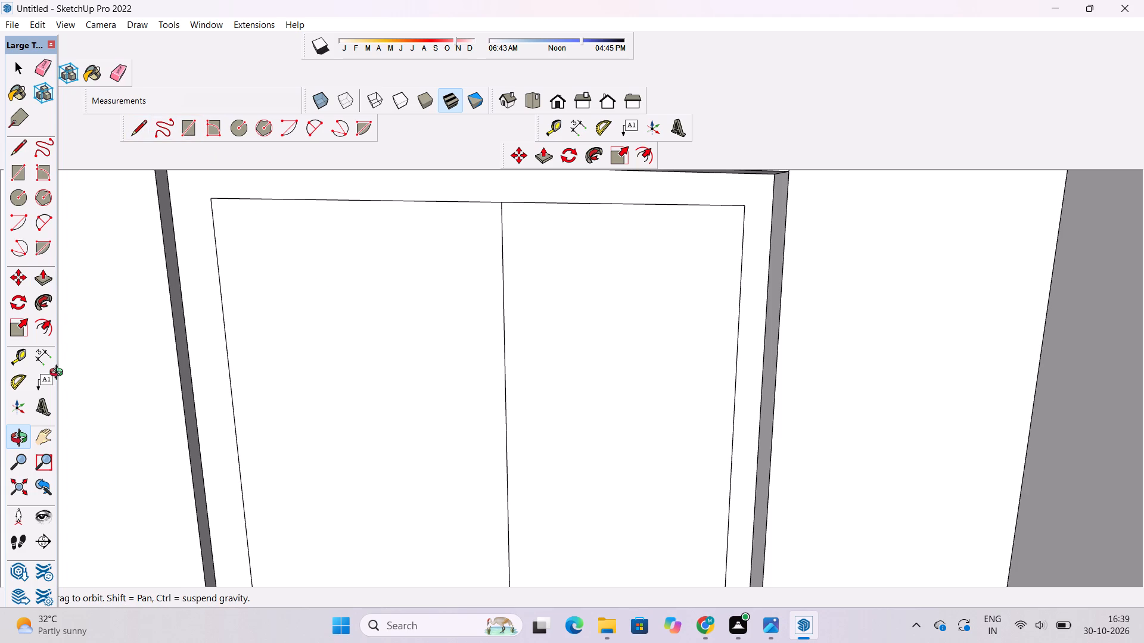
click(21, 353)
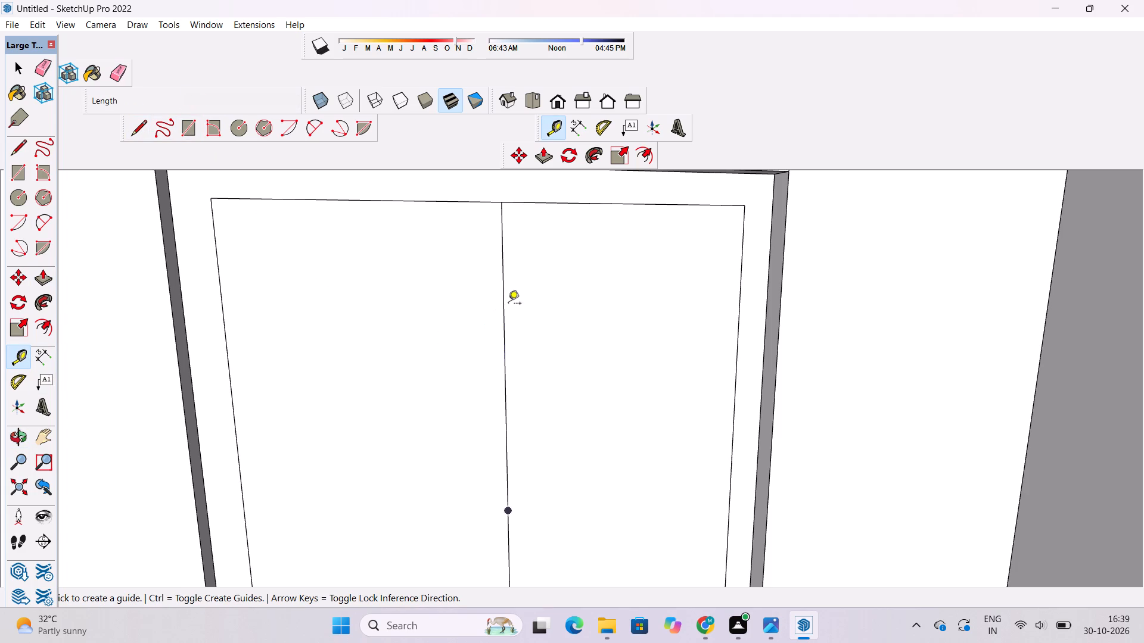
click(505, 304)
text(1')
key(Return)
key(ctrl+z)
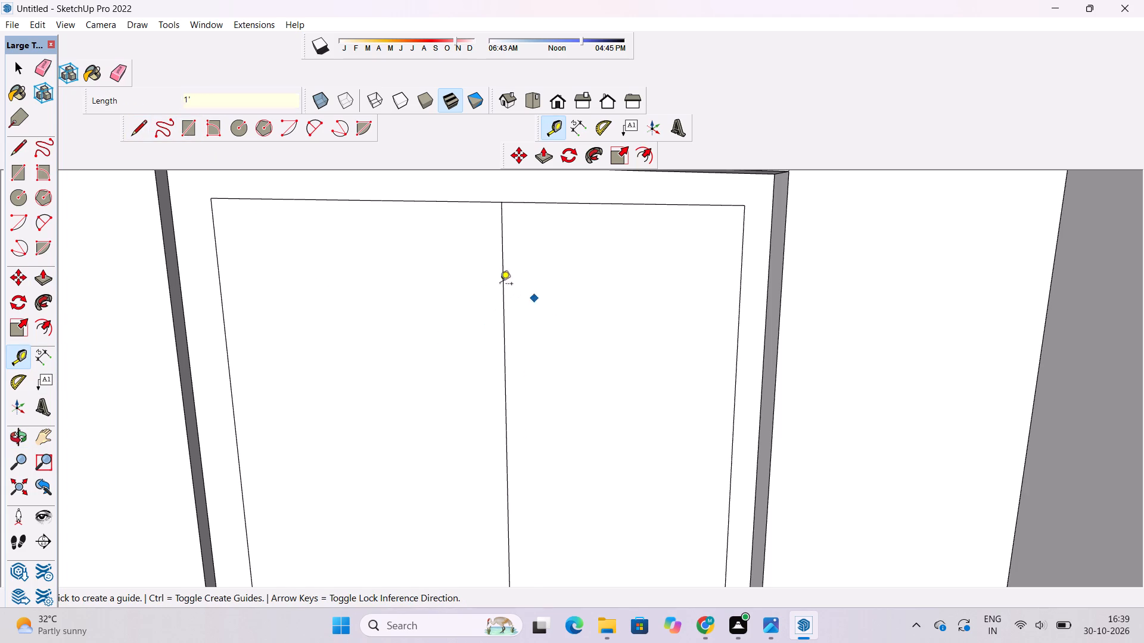
Place vertical guides 6" to each side of the top storey window's centre line.
click(500, 271)
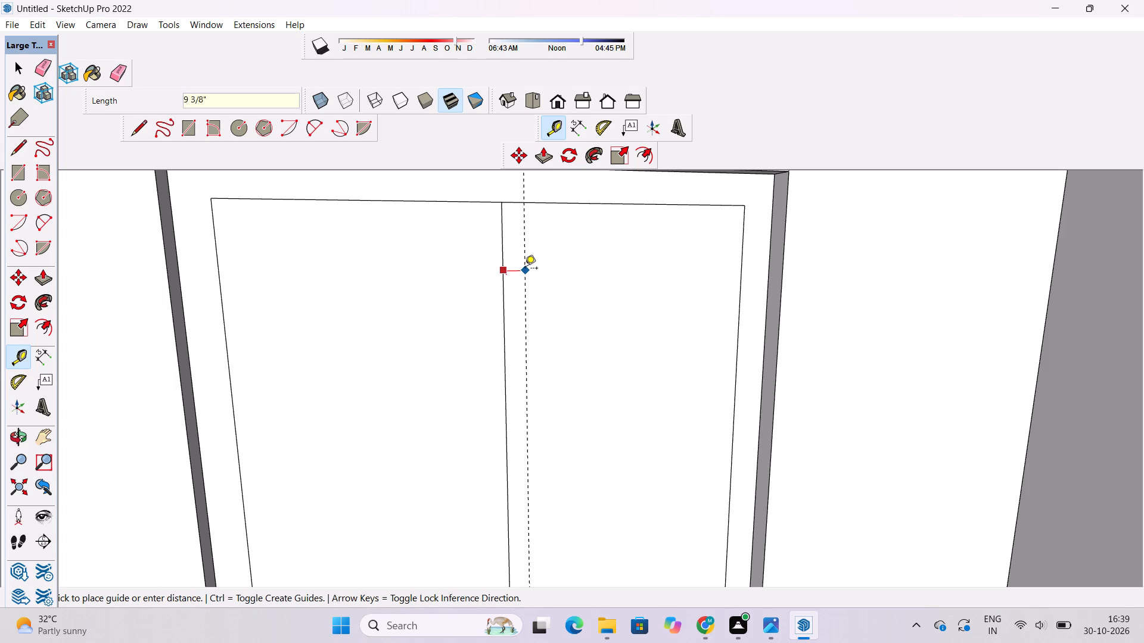
text(6")
key(Return)
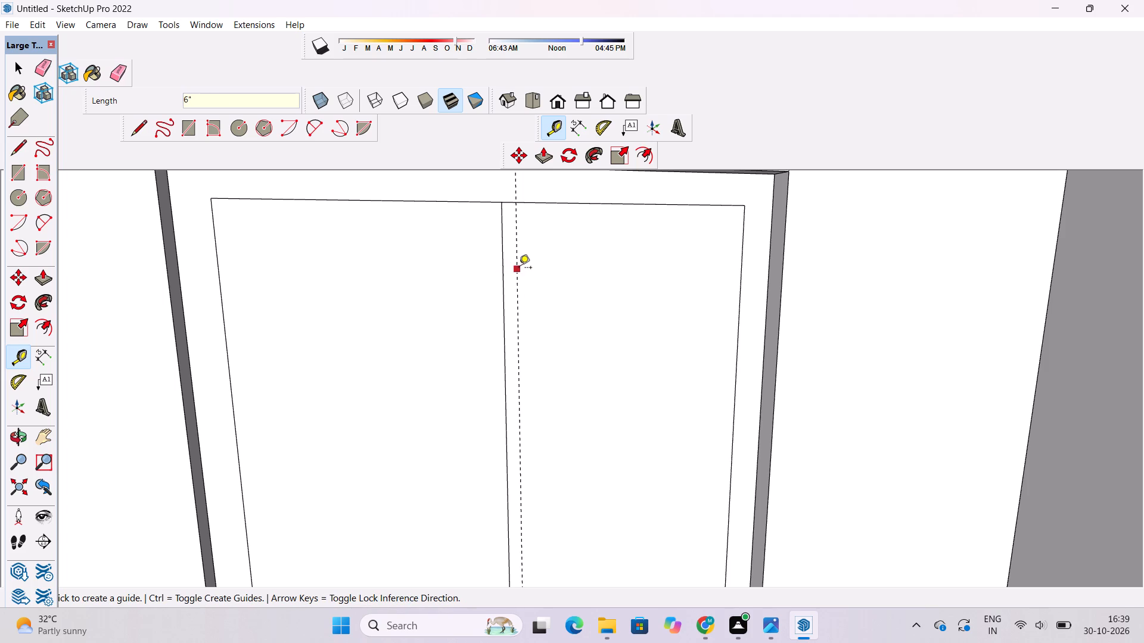
click(502, 244)
key(6)
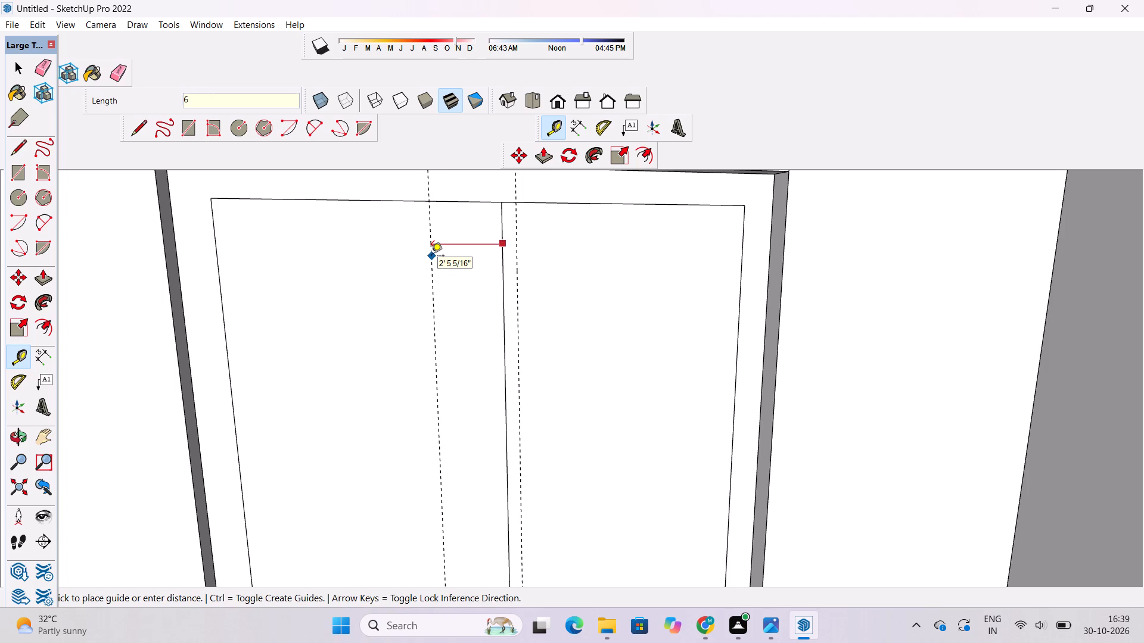
key(shift+quotedbl)
key(Return)
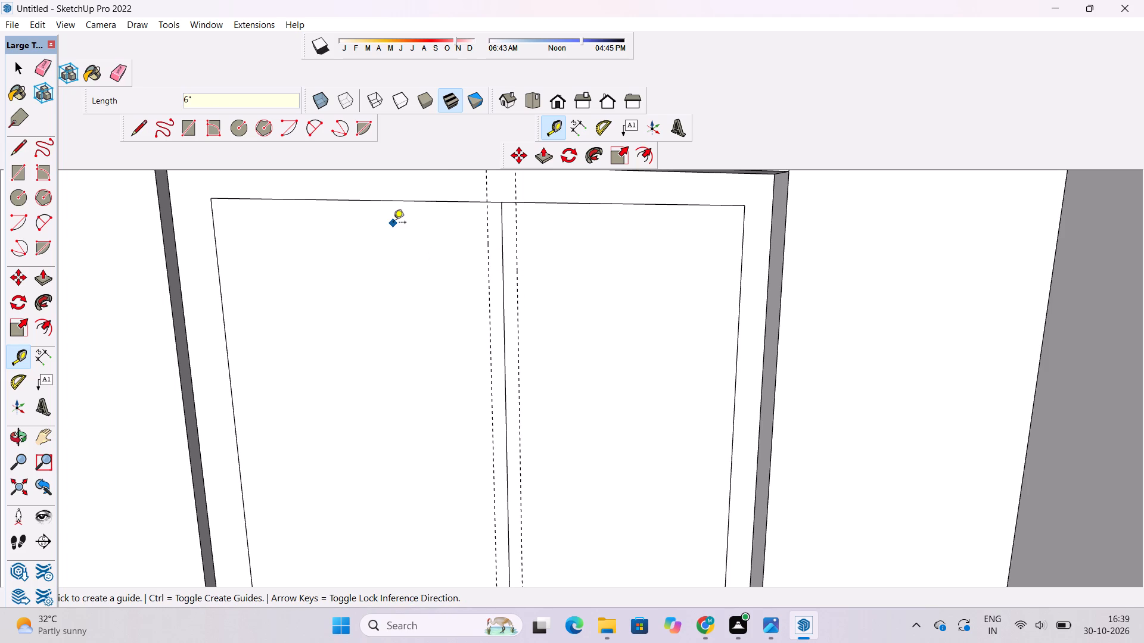
Draw a mullion rectangle 1' by about 22' 8" between the two guides, spanning the height inside the window frame.
key(r)
scroll(397, 224, down, 18)
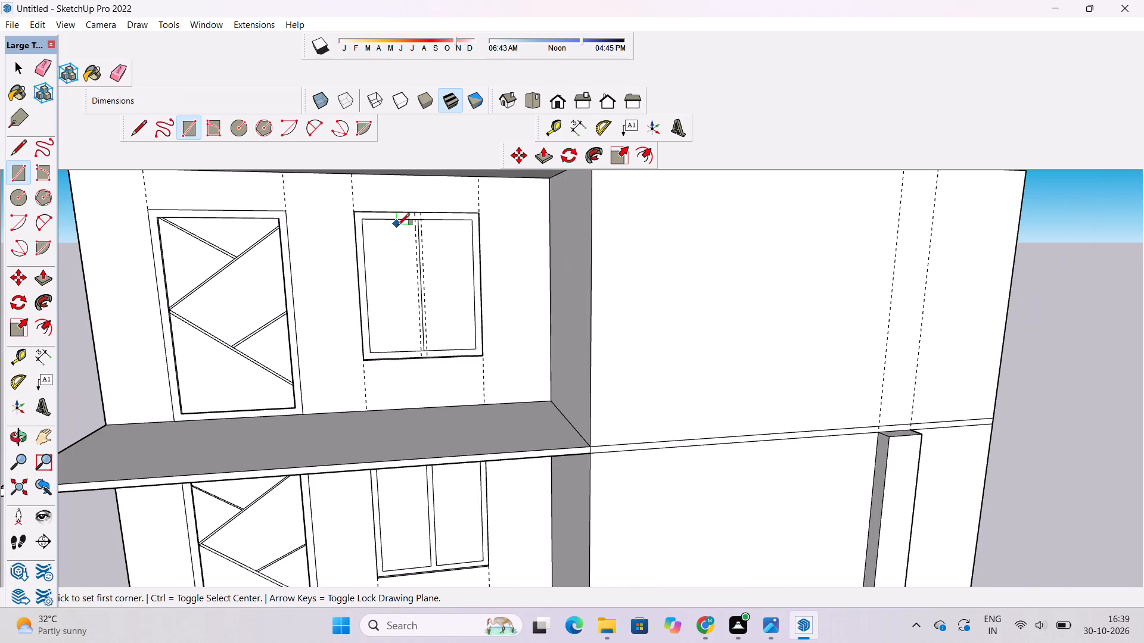
scroll(388, 224, down, 1)
scroll(450, 224, up, 14)
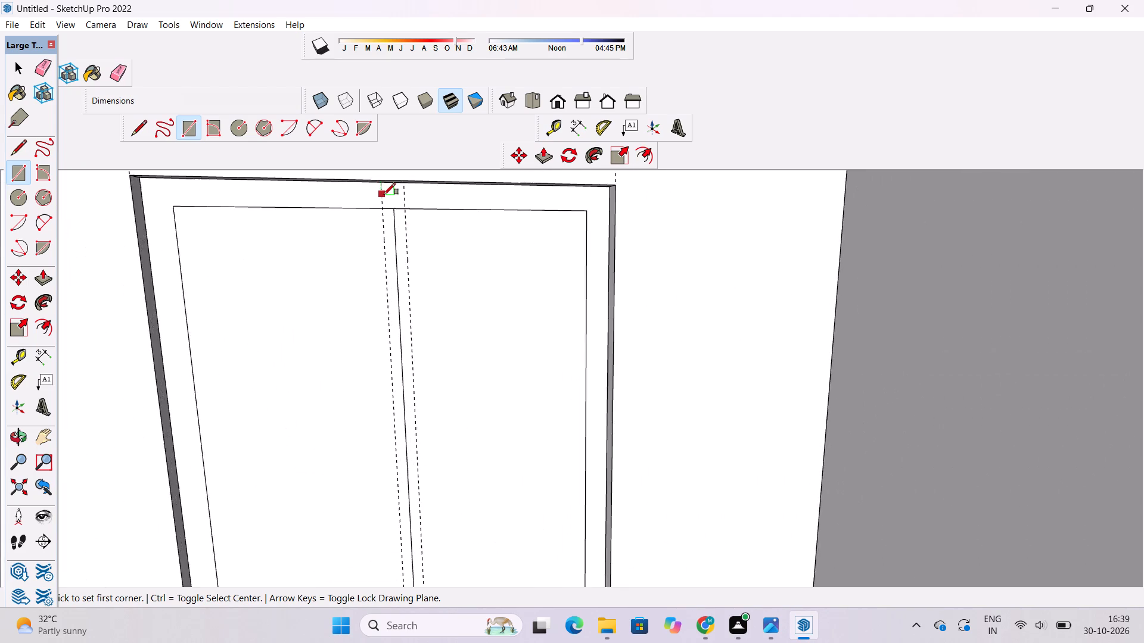
scroll(384, 195, up, 5)
click(383, 216)
scroll(383, 216, down, 3)
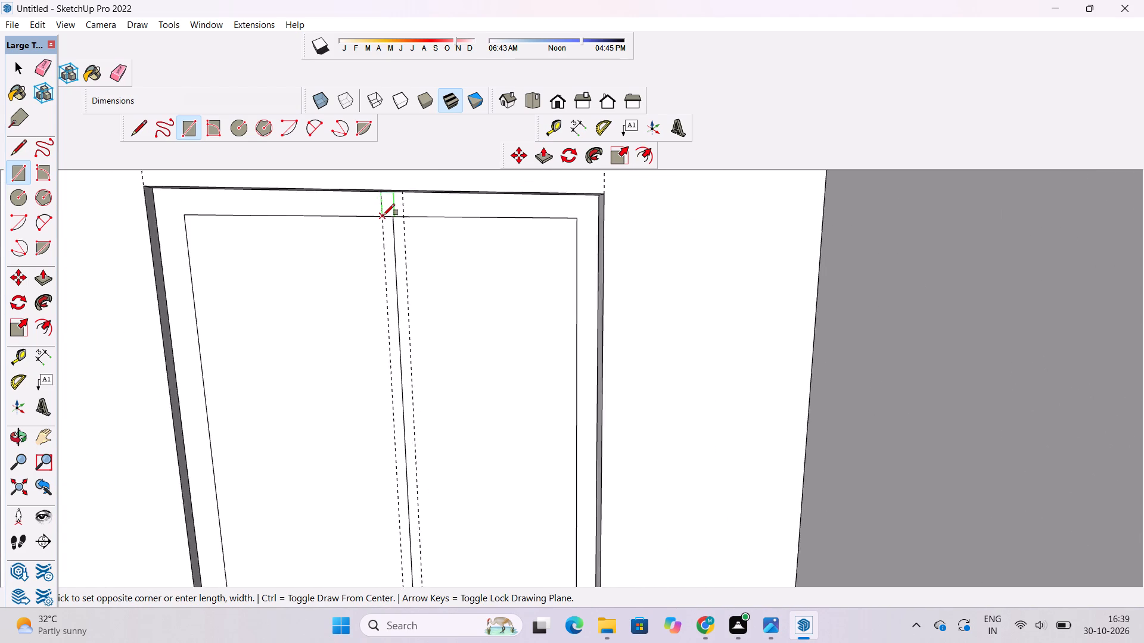
scroll(383, 216, down, 9)
scroll(407, 480, up, 4)
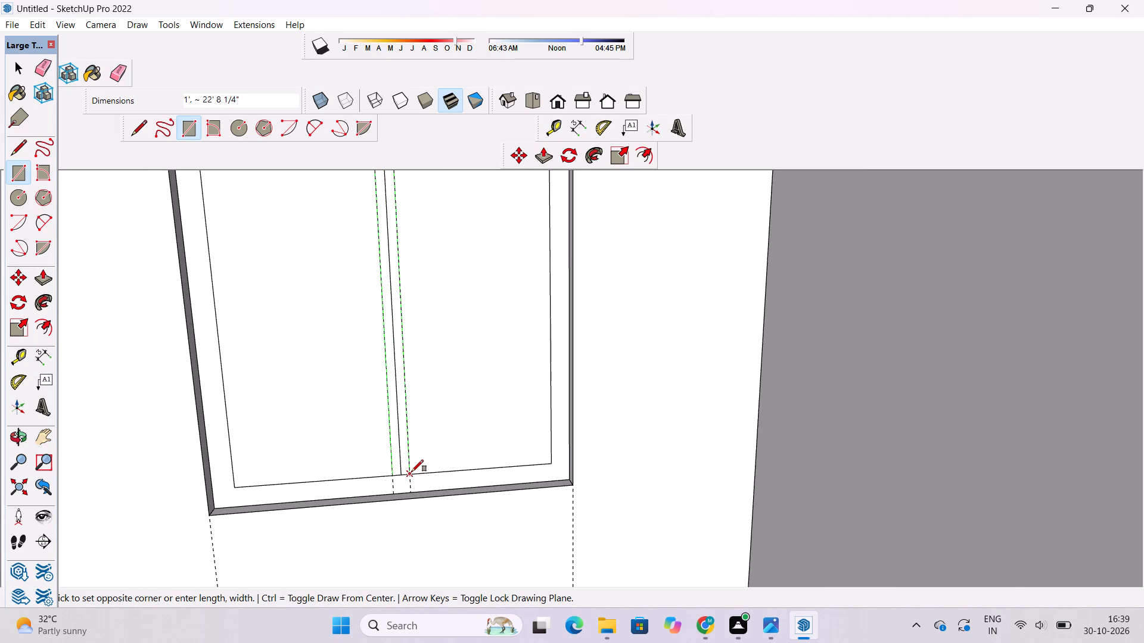
click(412, 472)
Erase the mullion guides, the centre line and the short edges at the mullion's ends, leaving two separate panes.
key(e)
drag(415, 483, 396, 482)
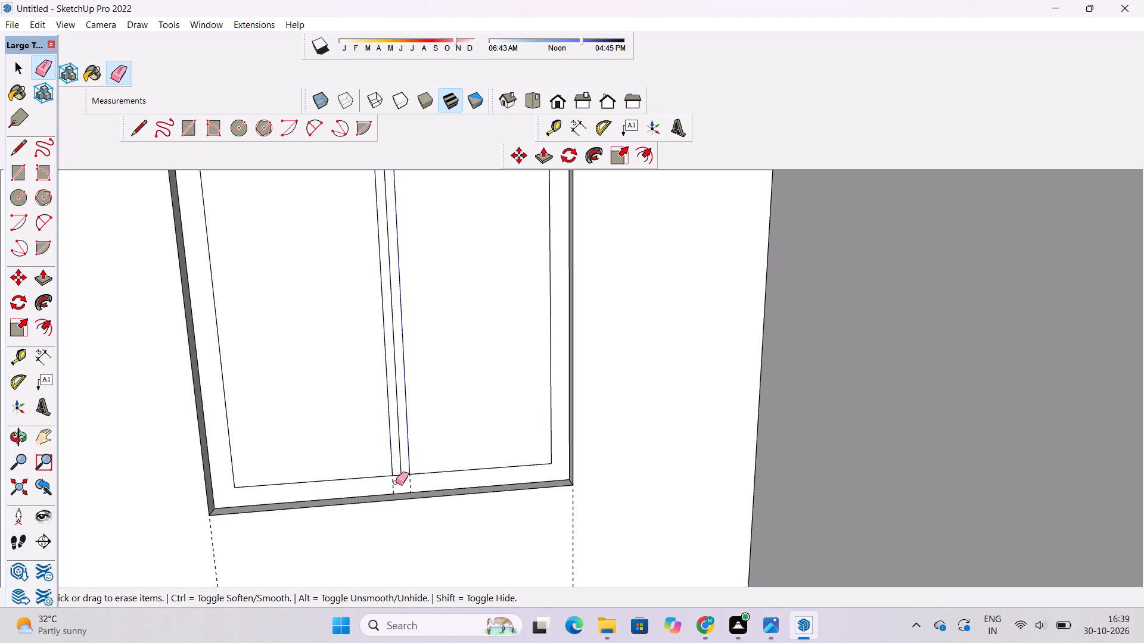
drag(396, 482, 390, 484)
click(402, 476)
scroll(402, 488, down, 5)
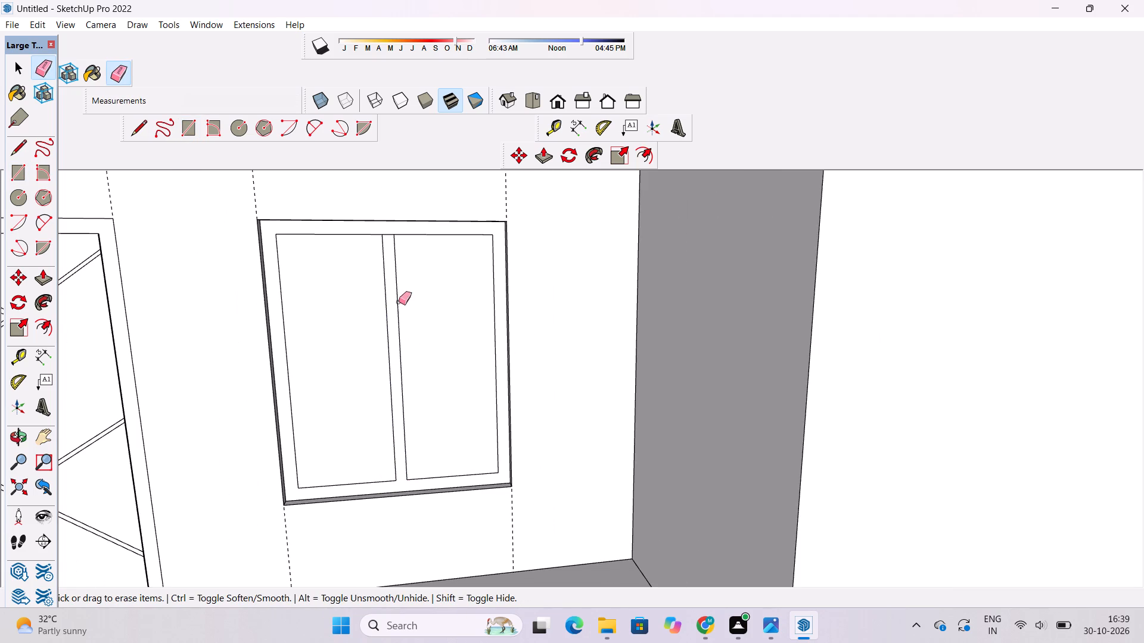
click(389, 234)
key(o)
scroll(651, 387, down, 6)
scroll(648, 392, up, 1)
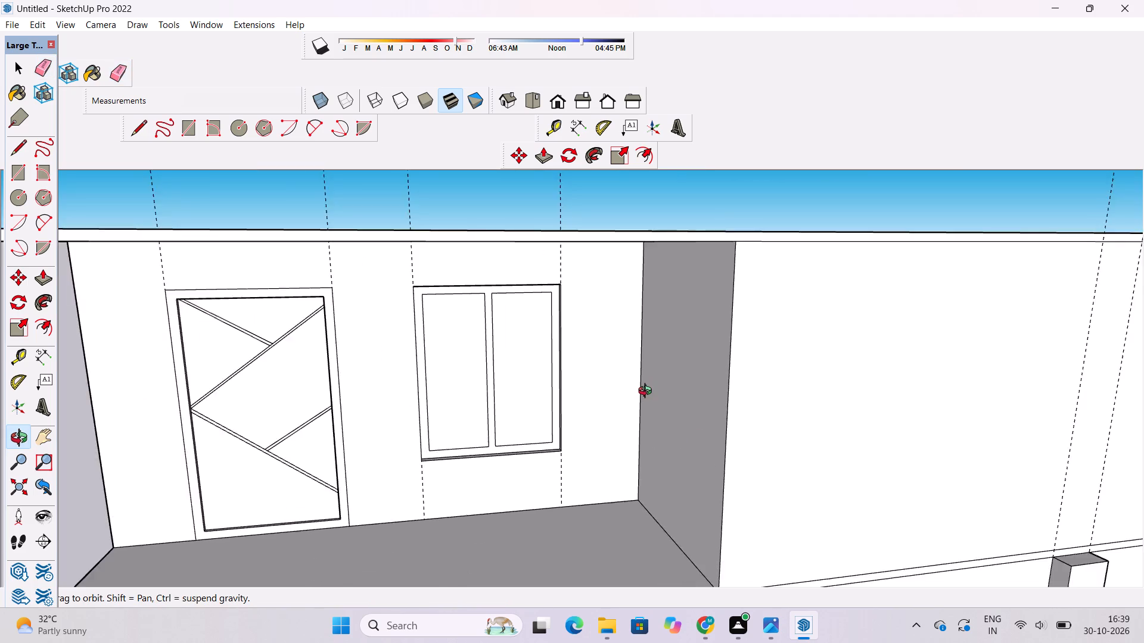
Push/Pull the top of the L-shaped band's vertical arm up 42' to the roof slab.
scroll(646, 392, down, 3)
scroll(629, 308, down, 4)
shift+drag(604, 420, 586, 285)
scroll(573, 280, down, 6)
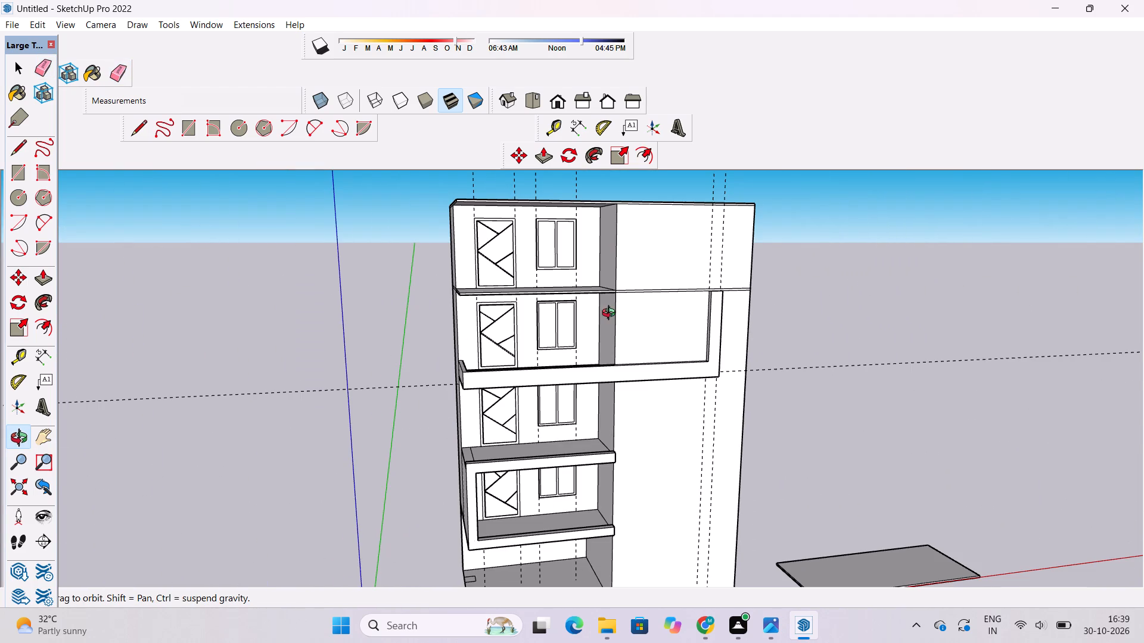
scroll(596, 329, up, 1)
shift+drag(584, 329, 542, 336)
scroll(544, 330, down, 2)
drag(646, 319, 554, 329)
scroll(652, 317, up, 3)
shift+drag(636, 321, 617, 330)
scroll(618, 329, down, 4)
shift+drag(621, 327, 617, 334)
drag(622, 348, 627, 364)
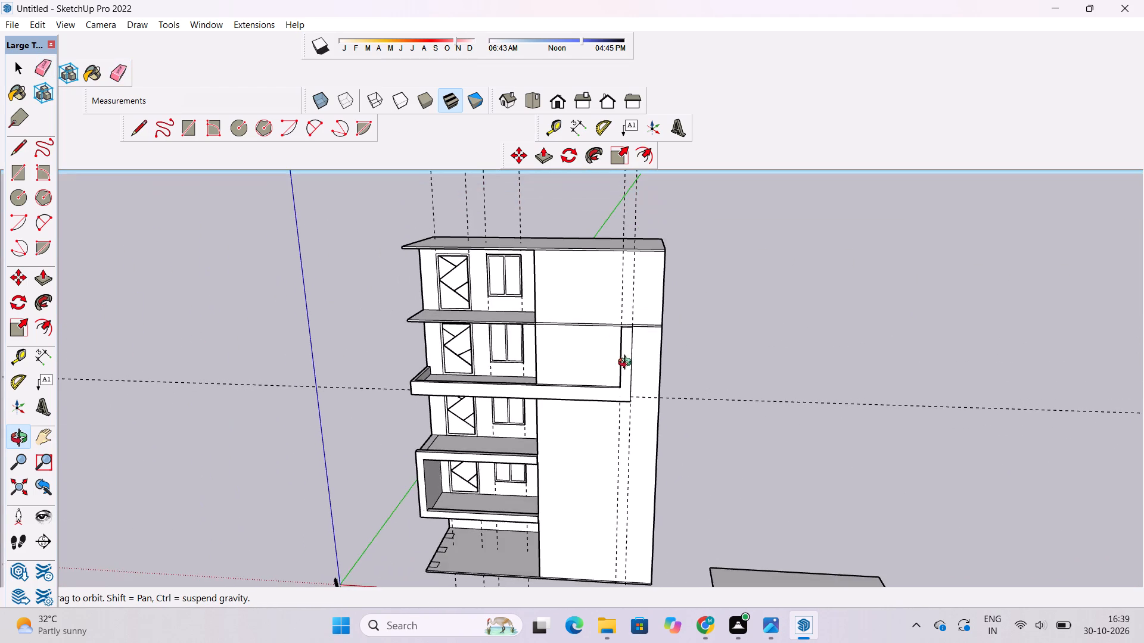
drag(627, 364, 627, 365)
scroll(629, 313, up, 3)
shift+drag(625, 320, 614, 349)
key(p)
scroll(624, 333, up, 9)
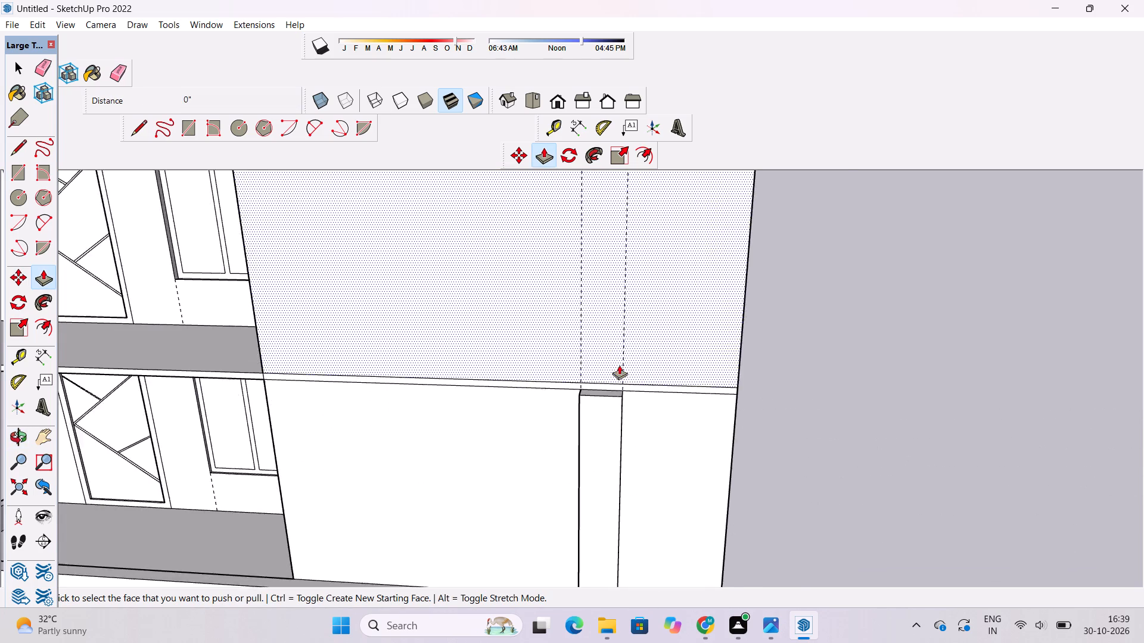
scroll(619, 365, up, 6)
click(608, 401)
scroll(608, 401, down, 8)
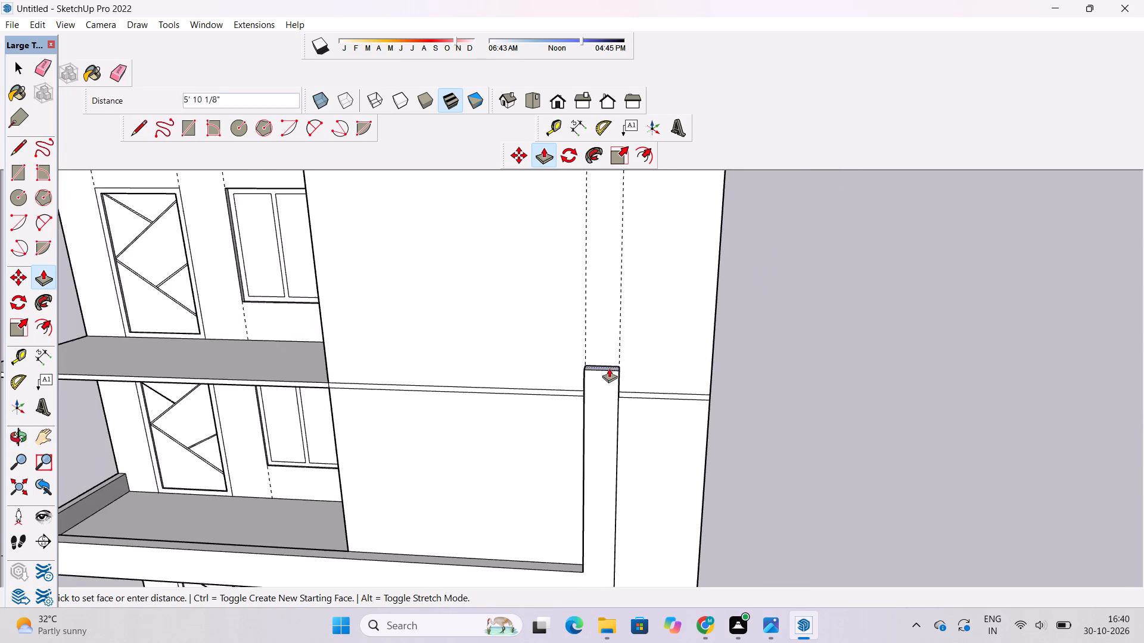
scroll(609, 368, down, 5)
click(625, 235)
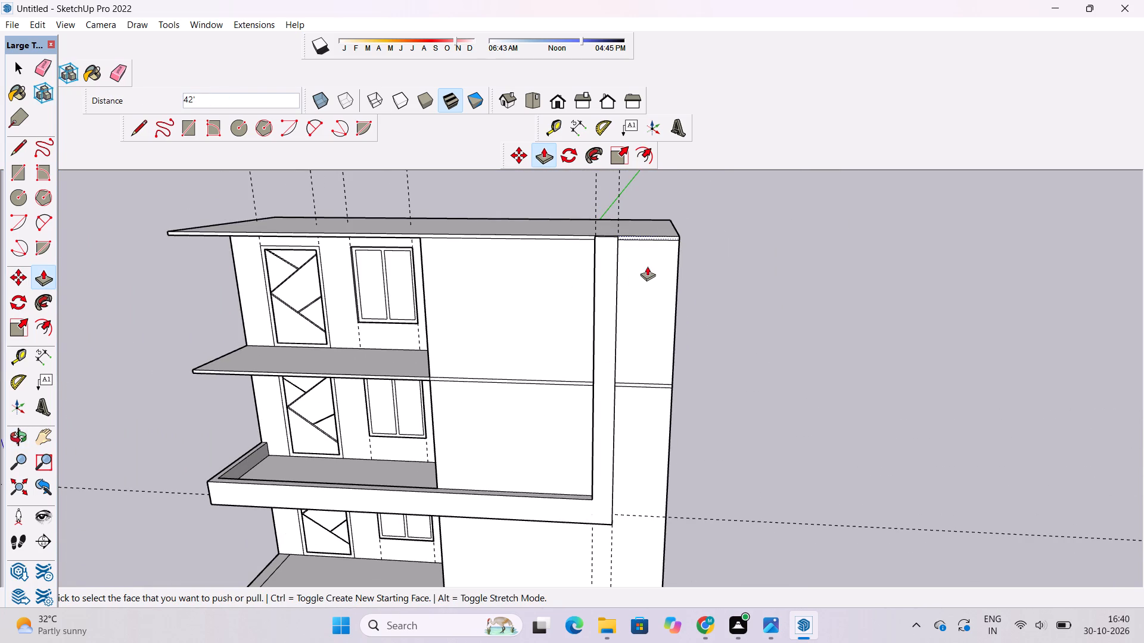
Draw a short vertical line across the roof slab's front edge, above the corner where the balcony recess meets the solid wall.
key(o)
scroll(621, 283, down, 2)
shift+drag(574, 324, 582, 318)
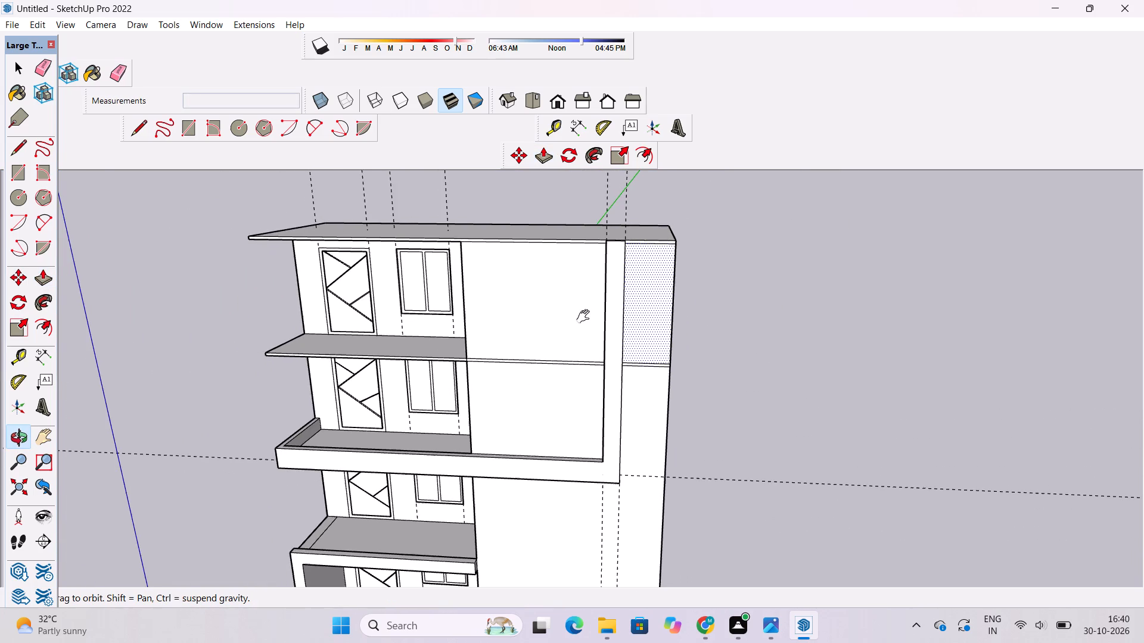
scroll(587, 316, down, 5)
drag(603, 319, 629, 305)
shift+drag(629, 309, 673, 296)
drag(680, 311, 691, 388)
scroll(565, 288, up, 4)
shift+drag(567, 290, 558, 304)
drag(558, 307, 552, 344)
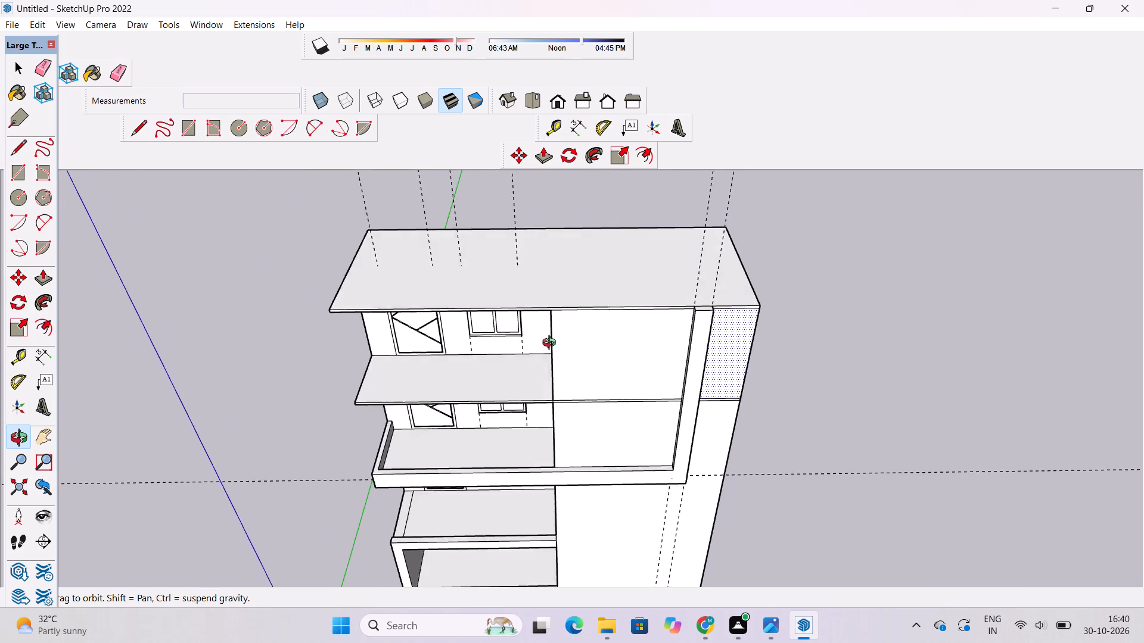
drag(552, 344, 549, 352)
key(l)
scroll(553, 333, up, 5)
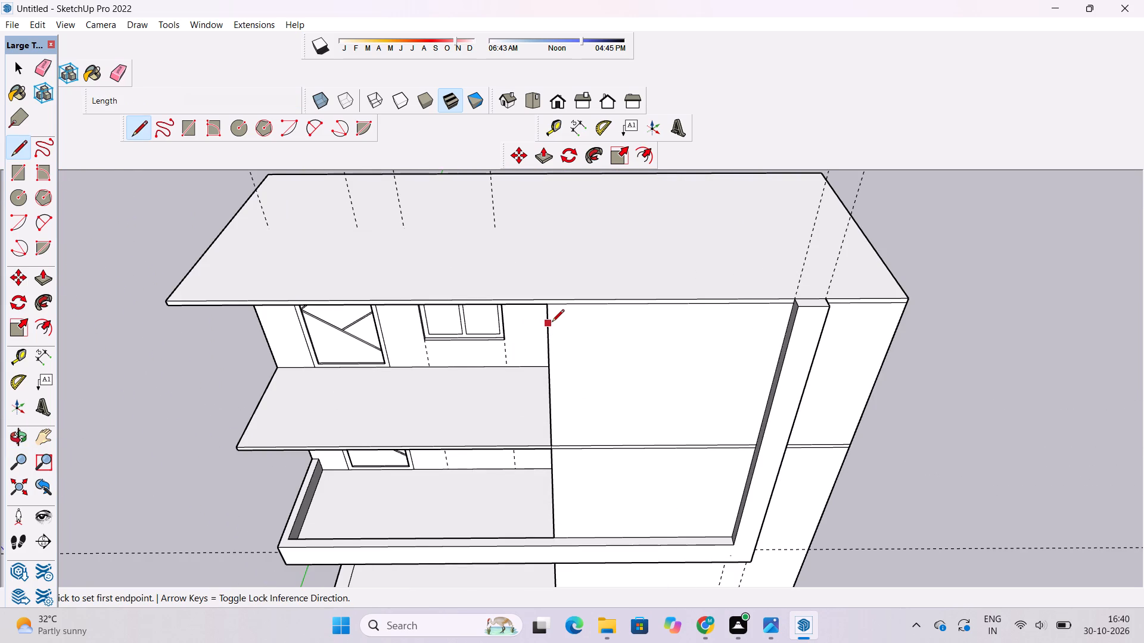
scroll(549, 298, up, 14)
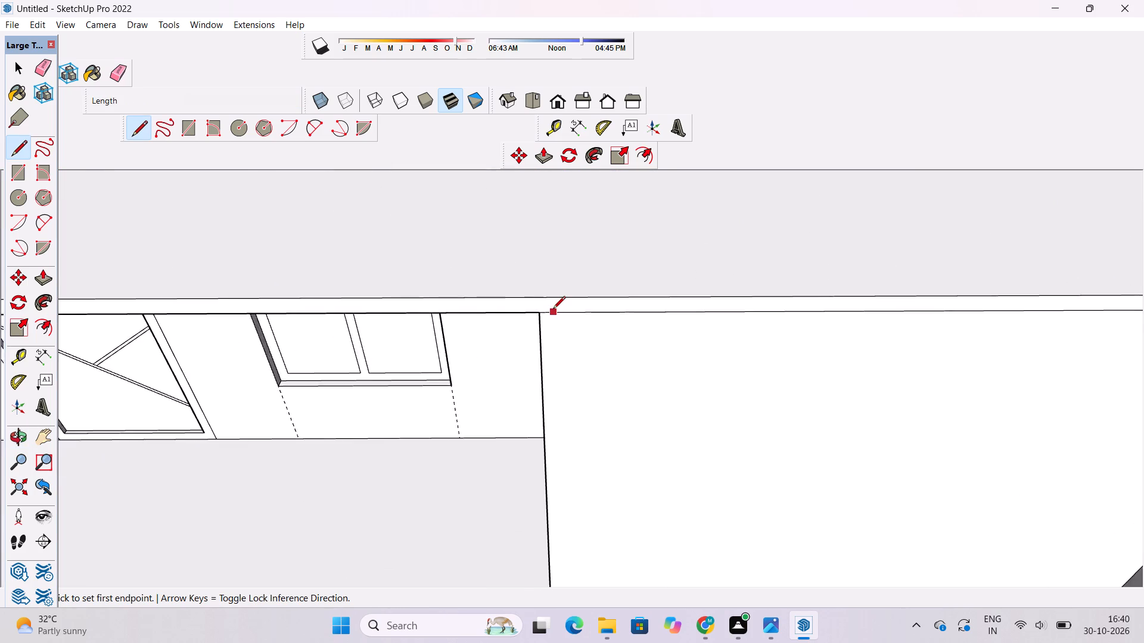
scroll(553, 310, up, 8)
click(514, 319)
scroll(514, 319, down, 3)
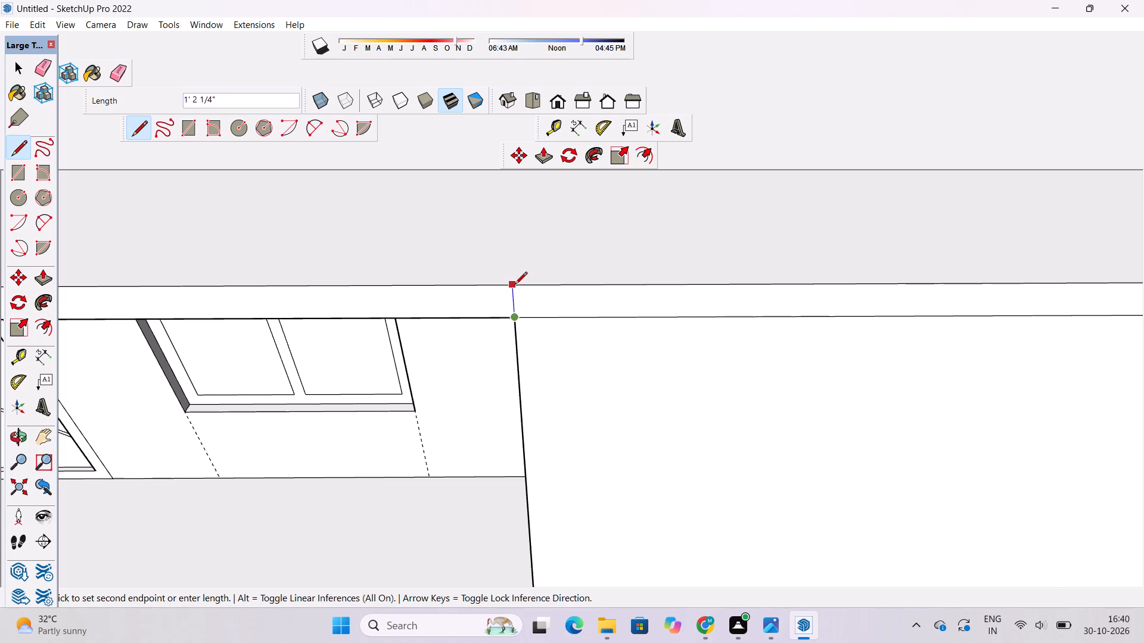
click(515, 285)
Draw a 58' line across the roof from that front-edge line to the rear edge, dividing the roof in two.
scroll(520, 364, down, 16)
scroll(520, 371, up, 9)
click(480, 420)
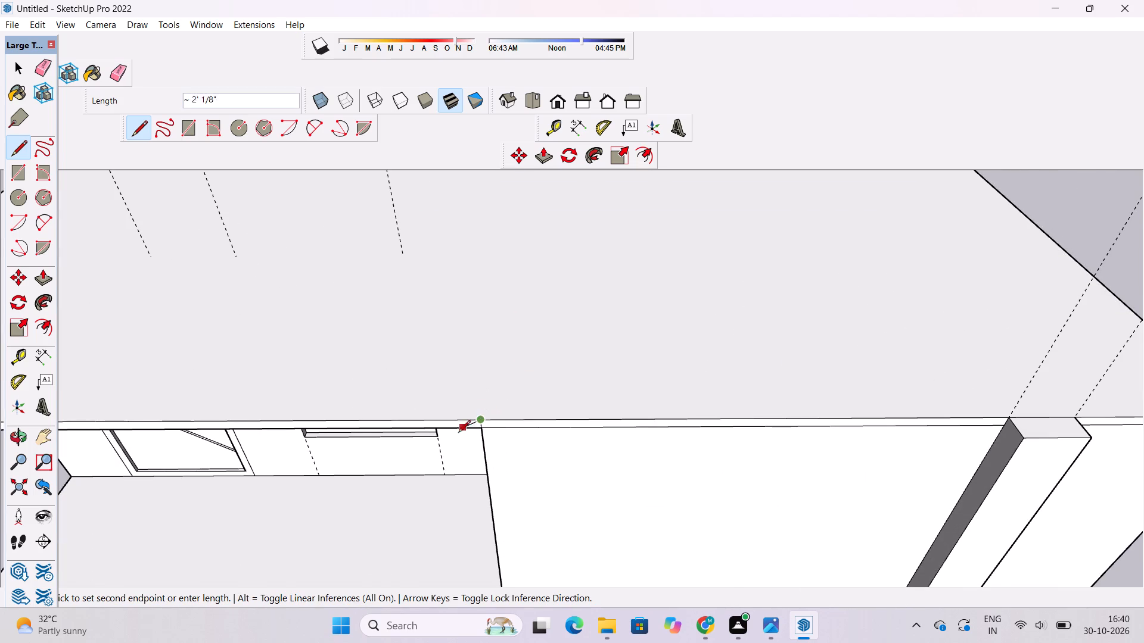
scroll(457, 437, down, 7)
click(495, 293)
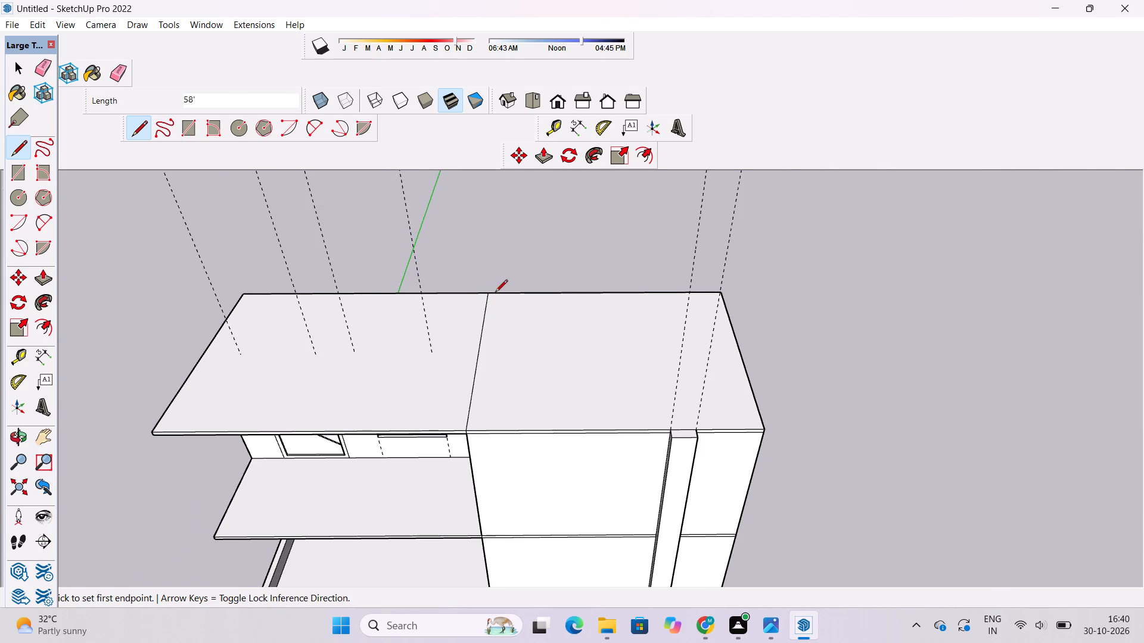
Push/Pull the roof face above the solid wall block up 24'.
scroll(561, 295, down, 8)
key(o)
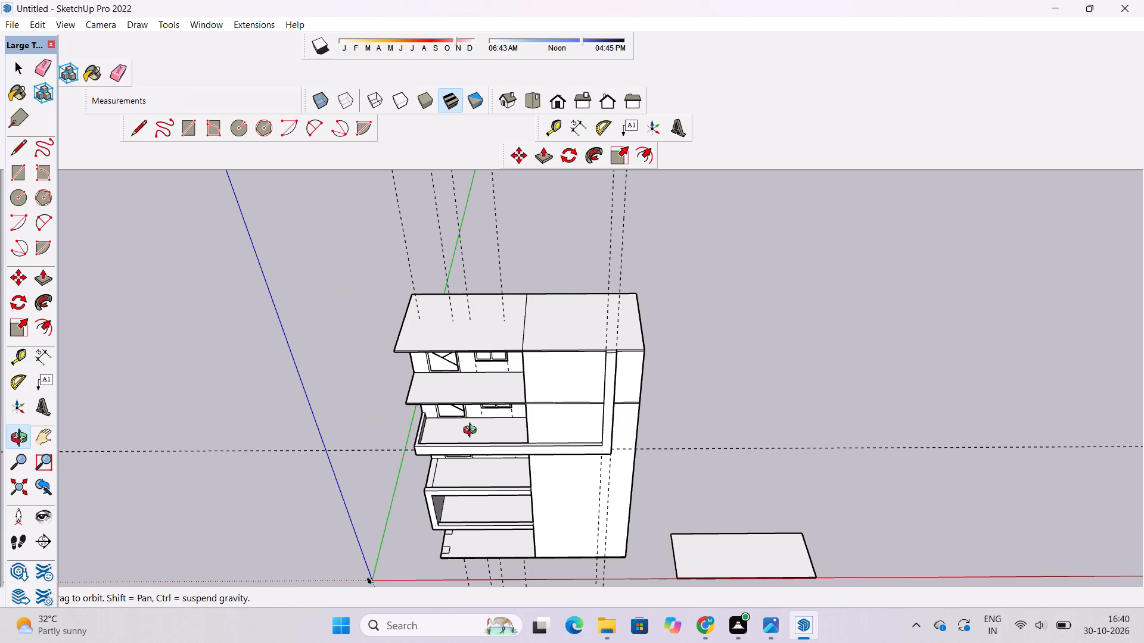
drag(472, 430, 519, 366)
drag(536, 304, 538, 285)
scroll(574, 328, up, 4)
shift+drag(585, 333, 560, 340)
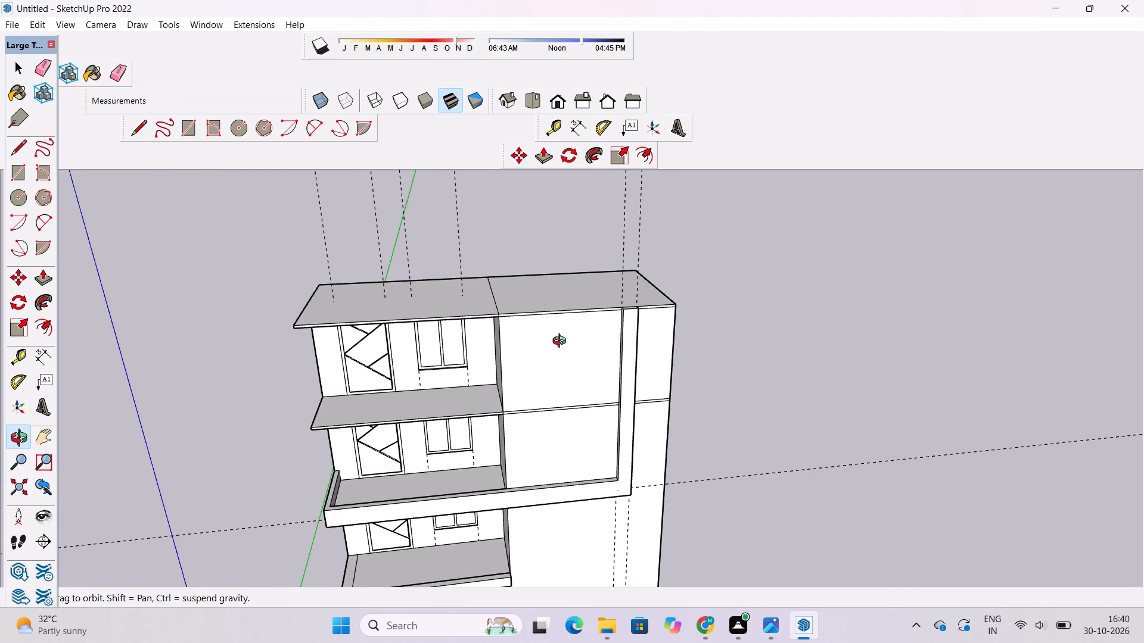
shift+scroll(562, 342, up, 2)
shift+drag(577, 338, 571, 339)
drag(593, 344, 537, 350)
scroll(546, 329, down, 5)
shift+drag(576, 342, 585, 361)
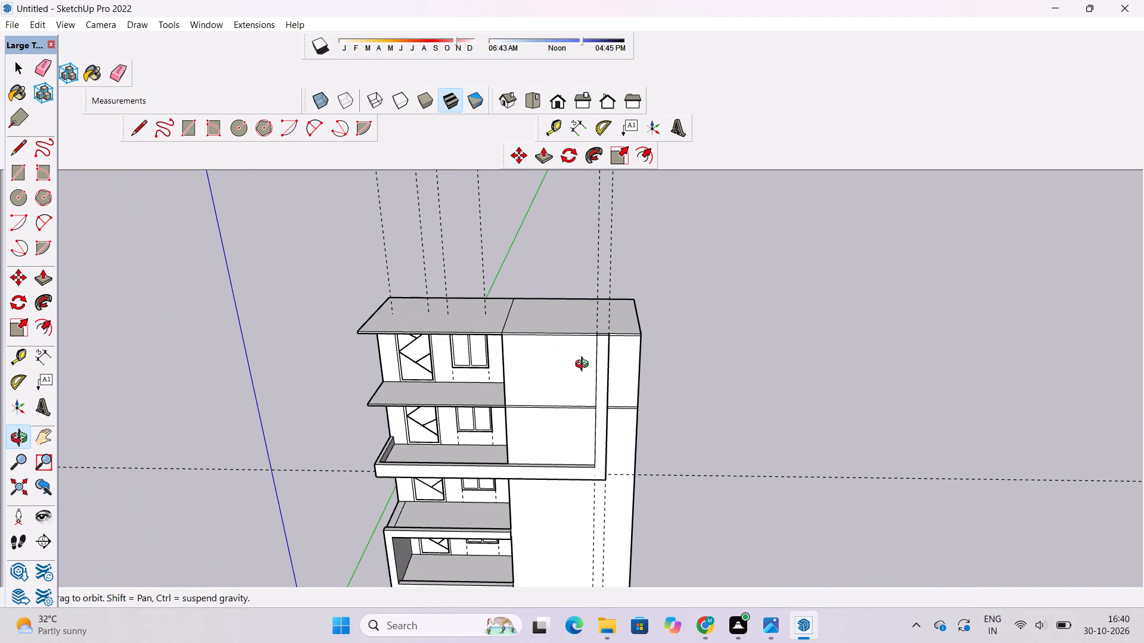
drag(585, 367, 586, 373)
scroll(586, 374, down, 4)
drag(521, 389, 539, 298)
shift+drag(539, 298, 542, 317)
drag(549, 331, 549, 313)
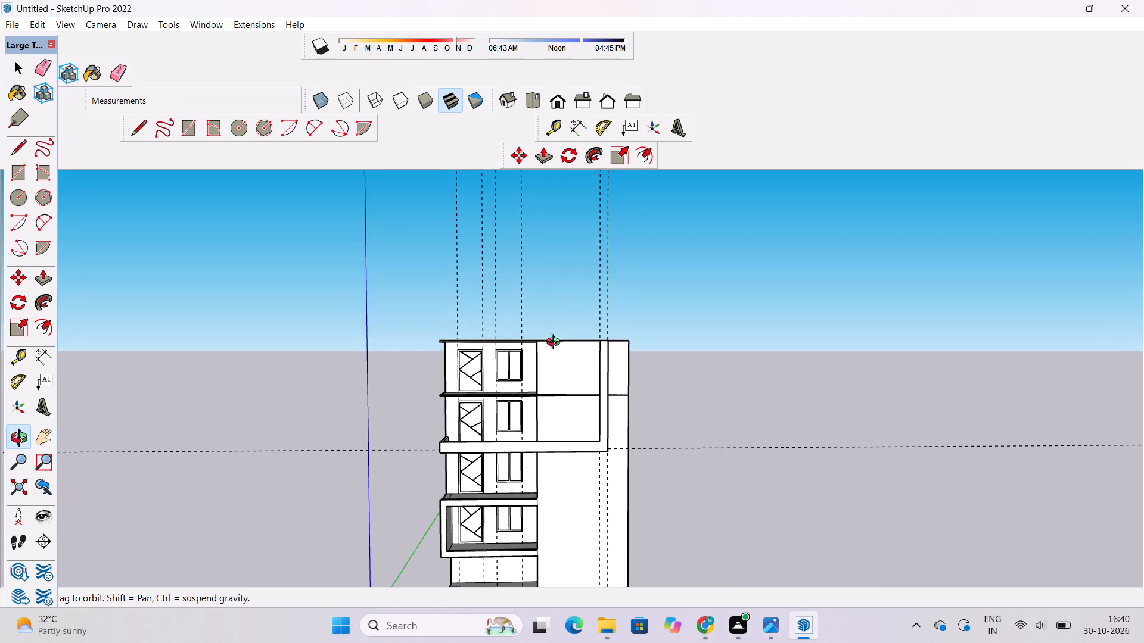
drag(556, 345, 537, 427)
scroll(568, 389, up, 3)
shift+drag(608, 357, 586, 373)
shift+drag(585, 374, 590, 382)
shift+scroll(592, 376, up, 3)
shift+drag(580, 374, 573, 377)
key(p)
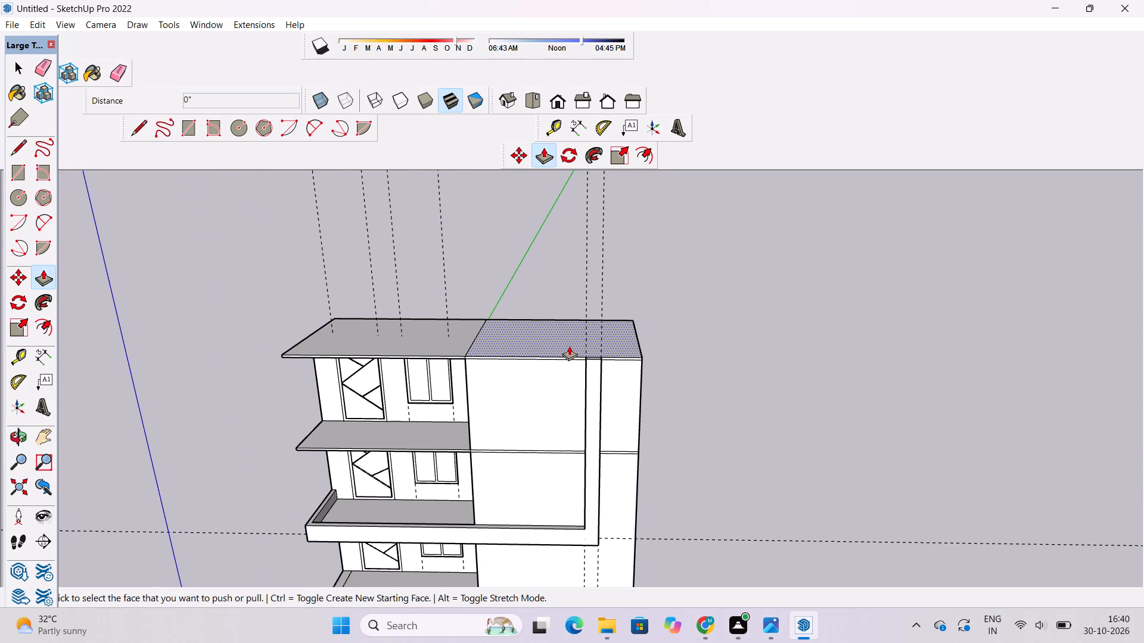
click(568, 345)
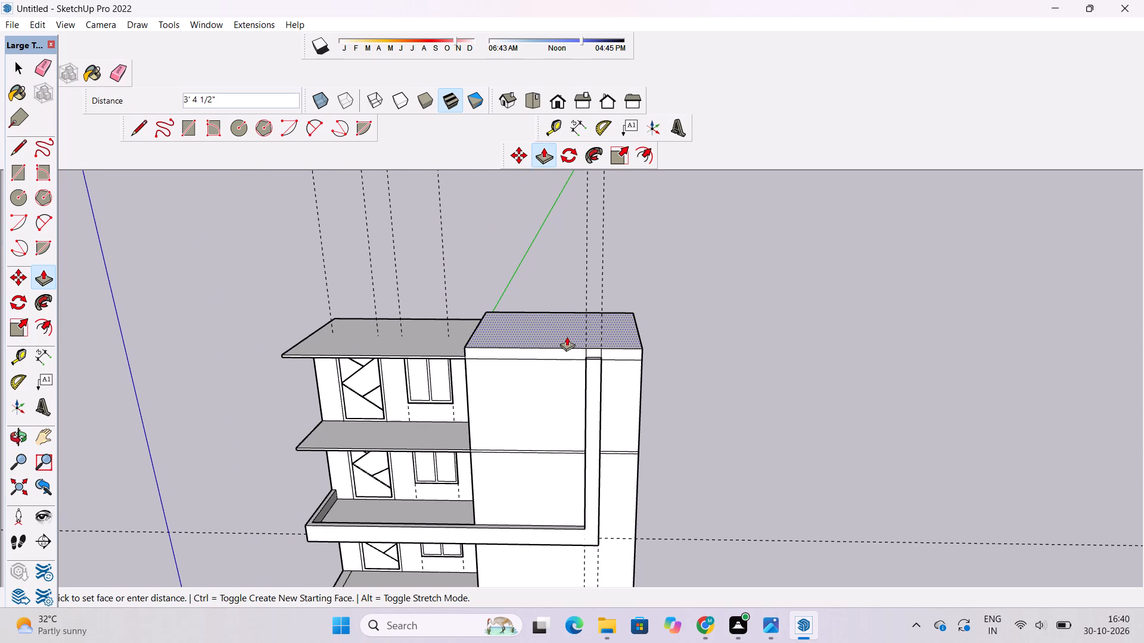
scroll(567, 336, down, 4)
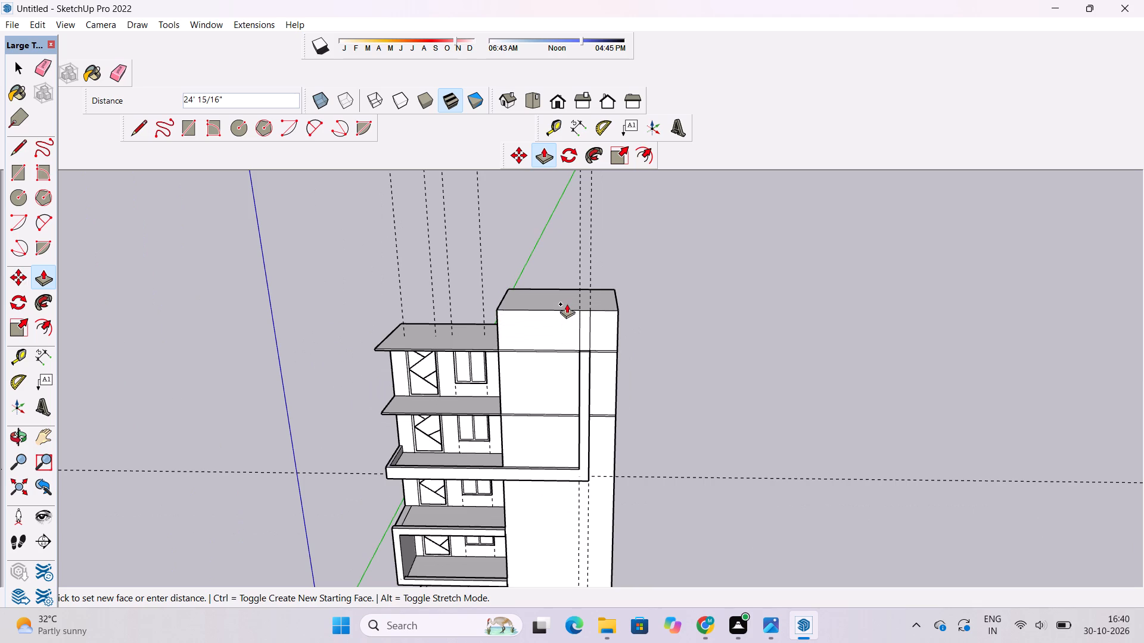
text(24')
key(Return)
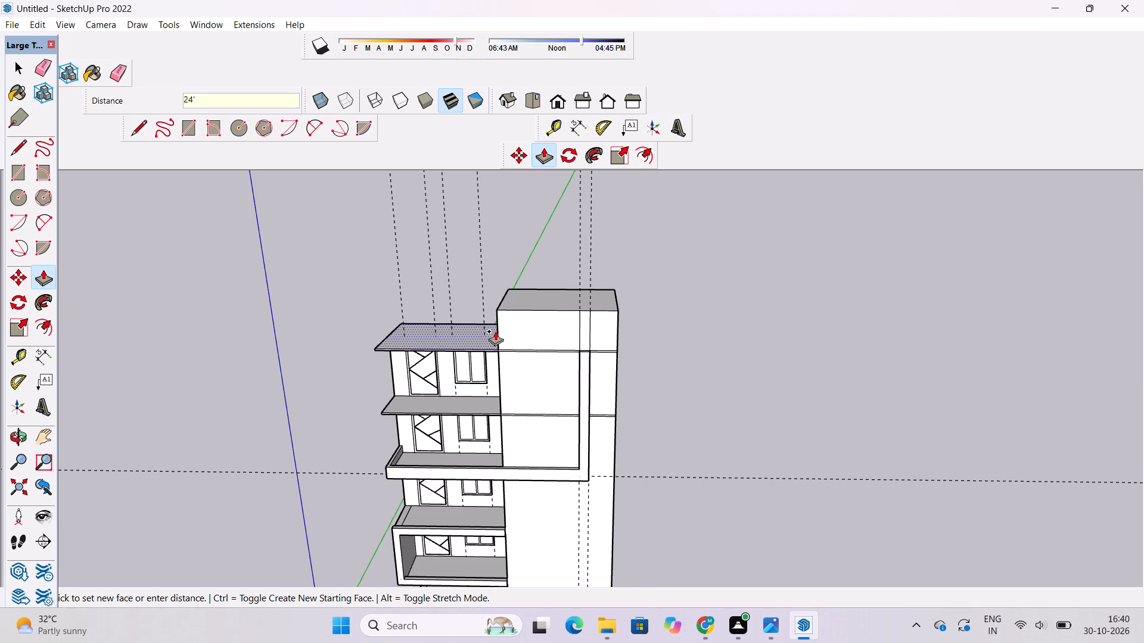
Push/Pull the top of the band's vertical arm up another 12' along the raised block.
key(o)
shift+drag(498, 389, 517, 355)
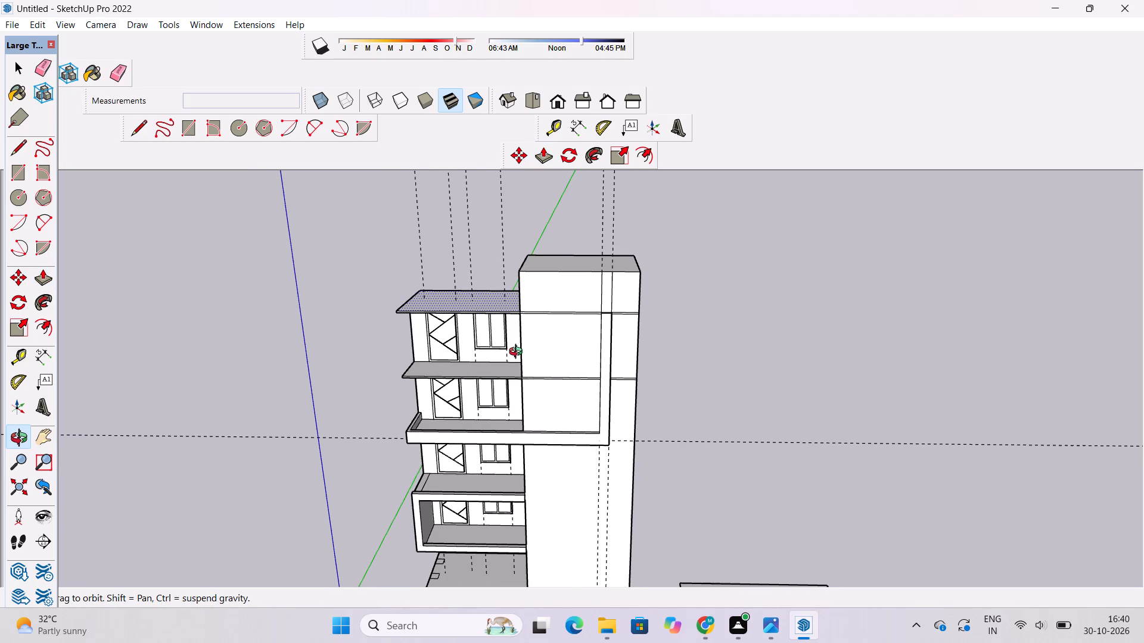
key(space)
click(727, 367)
key(o)
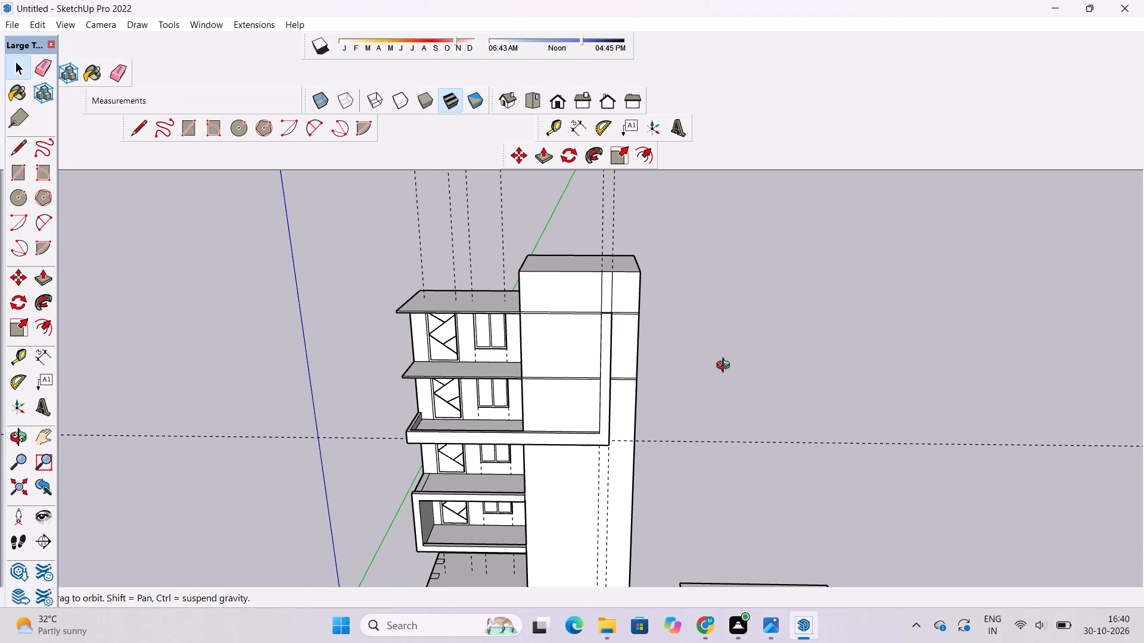
shift+drag(601, 349, 618, 377)
drag(618, 379, 623, 330)
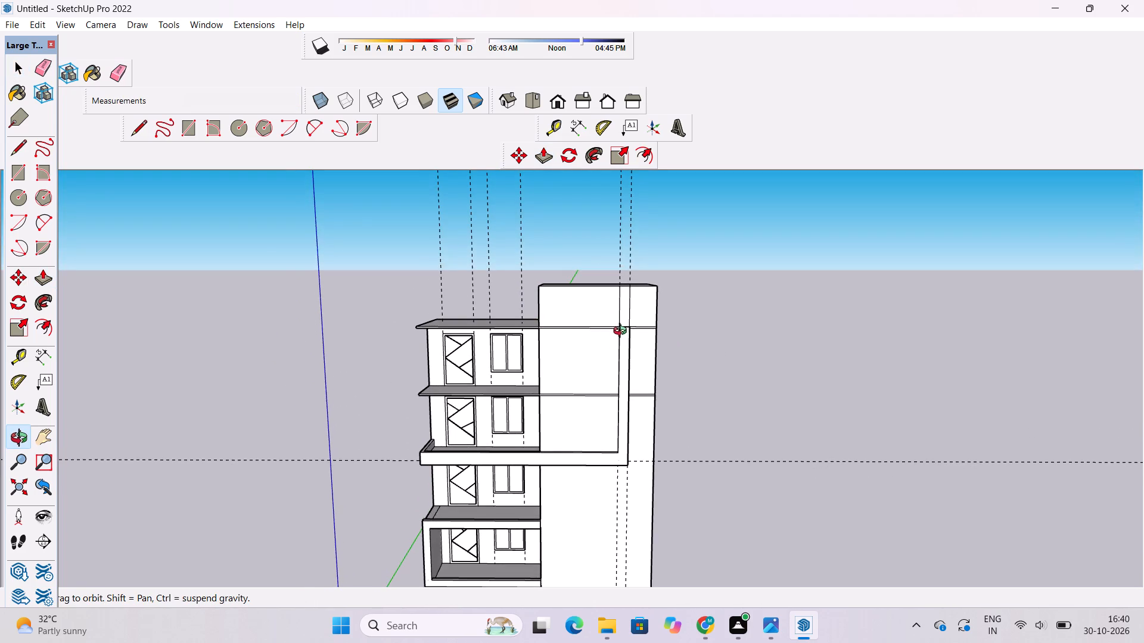
scroll(623, 333, up, 1)
shift+drag(623, 333, 626, 327)
drag(618, 342, 447, 394)
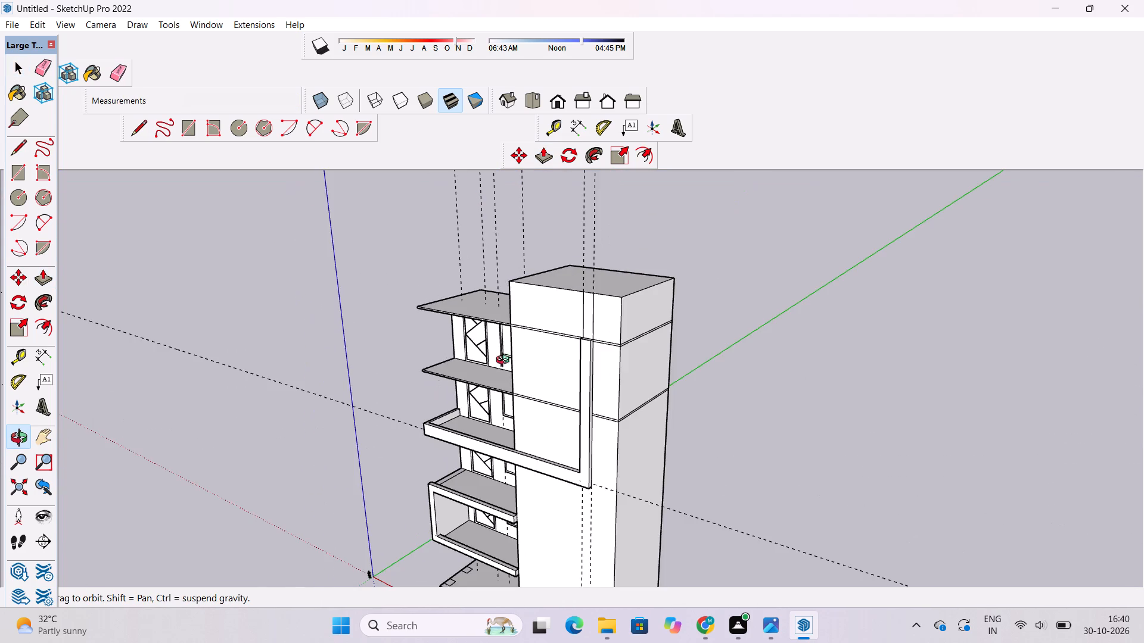
scroll(540, 342, up, 8)
shift+drag(604, 350, 595, 388)
key(p)
scroll(638, 367, up, 5)
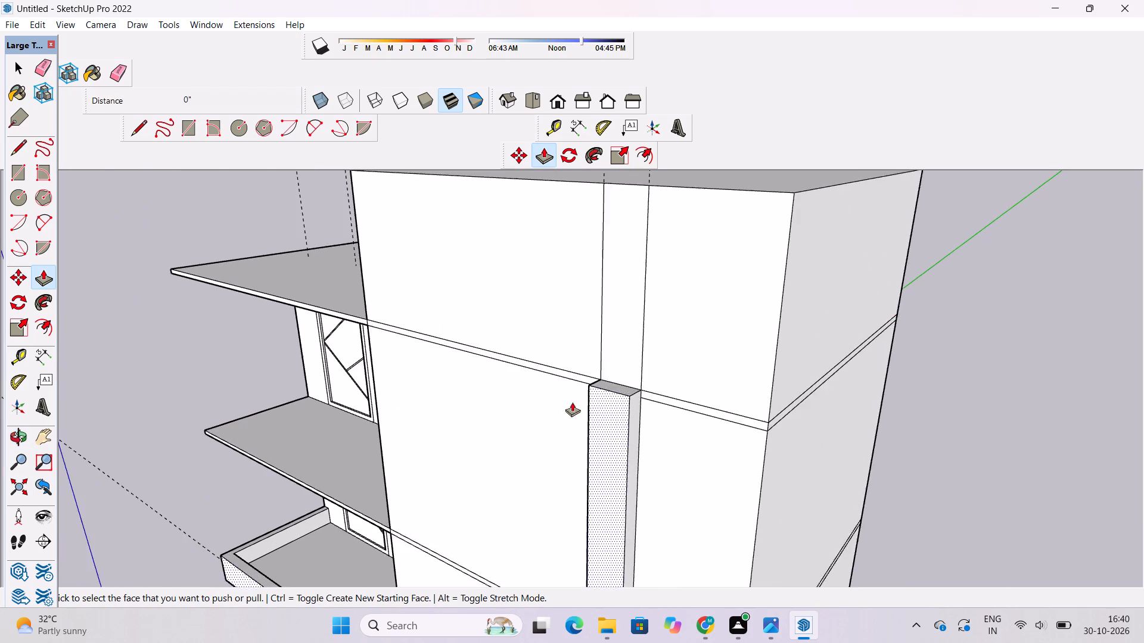
scroll(572, 402, up, 3)
scroll(633, 385, up, 2)
click(643, 370)
scroll(643, 370, down, 3)
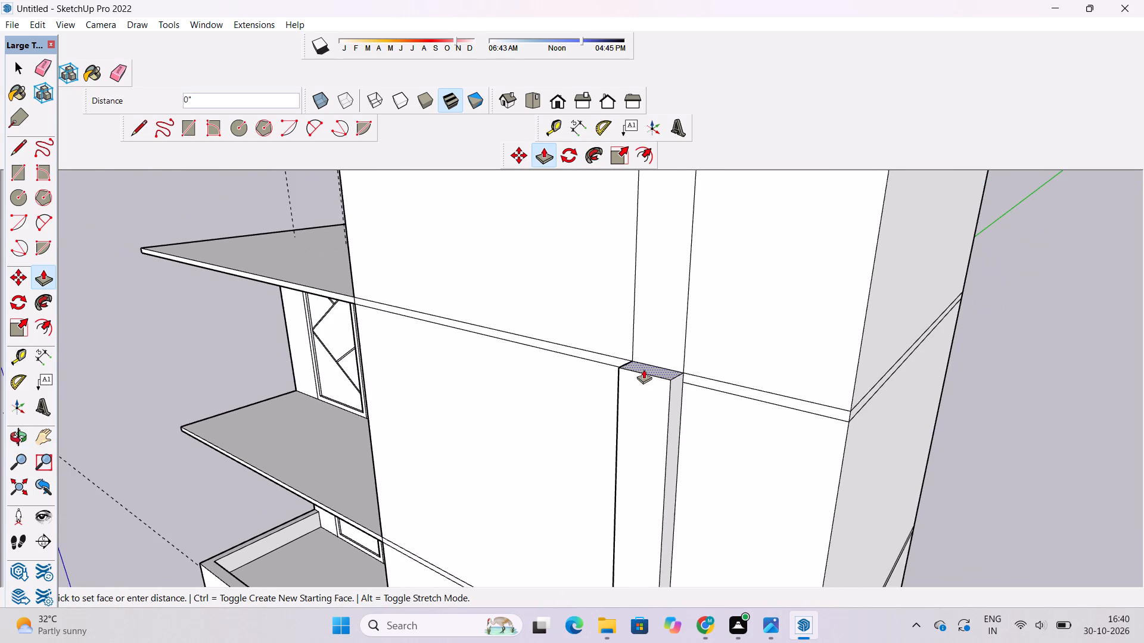
scroll(643, 369, down, 7)
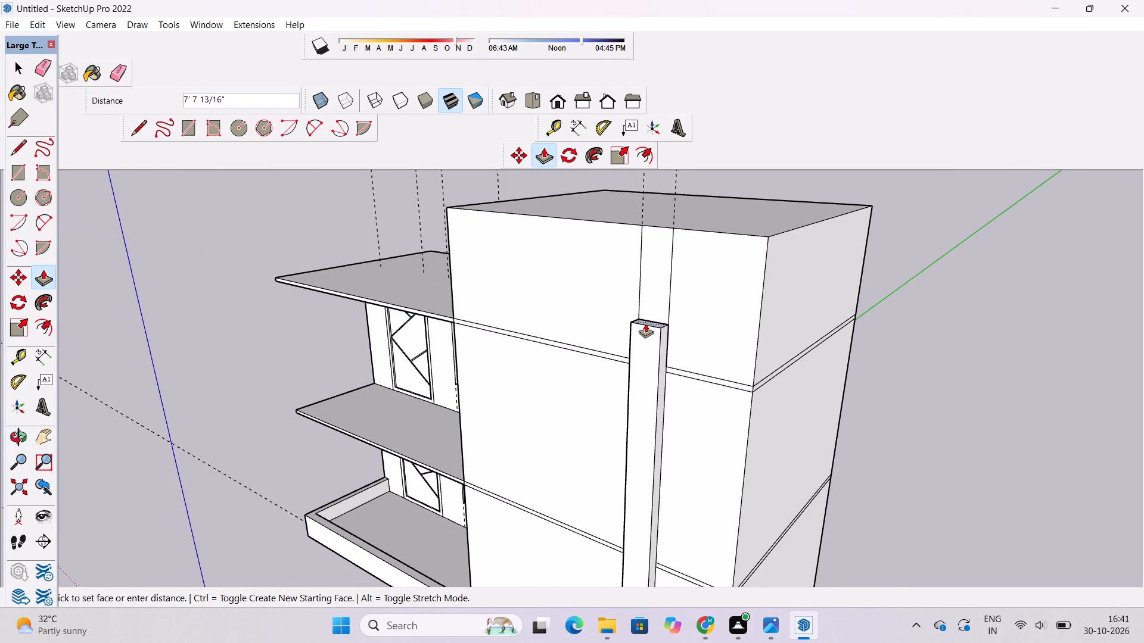
scroll(645, 323, down, 2)
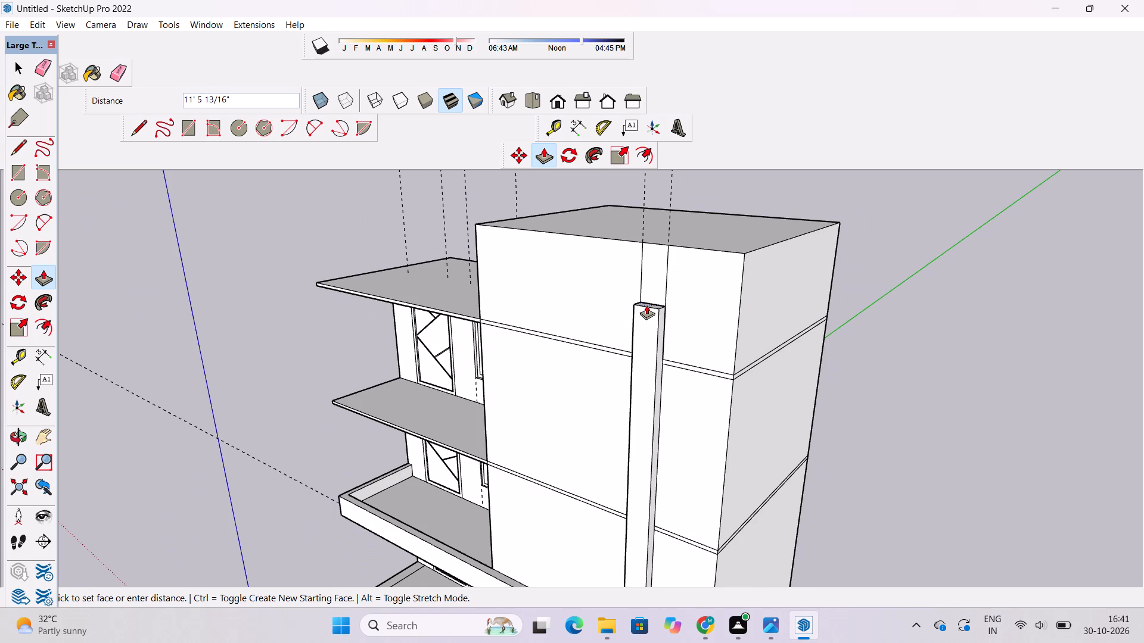
text(12')
key(Return)
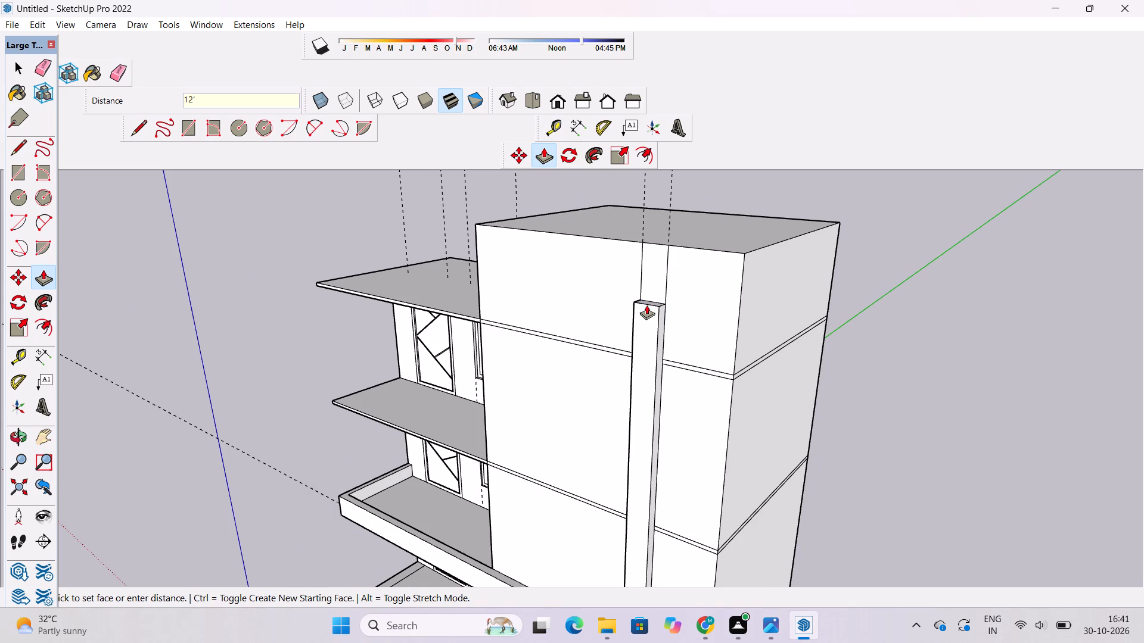
Place a horizontal guide 12' below the raised block's front top edge, level with the top of the band's vertical arm.
key(o)
drag(617, 376, 683, 367)
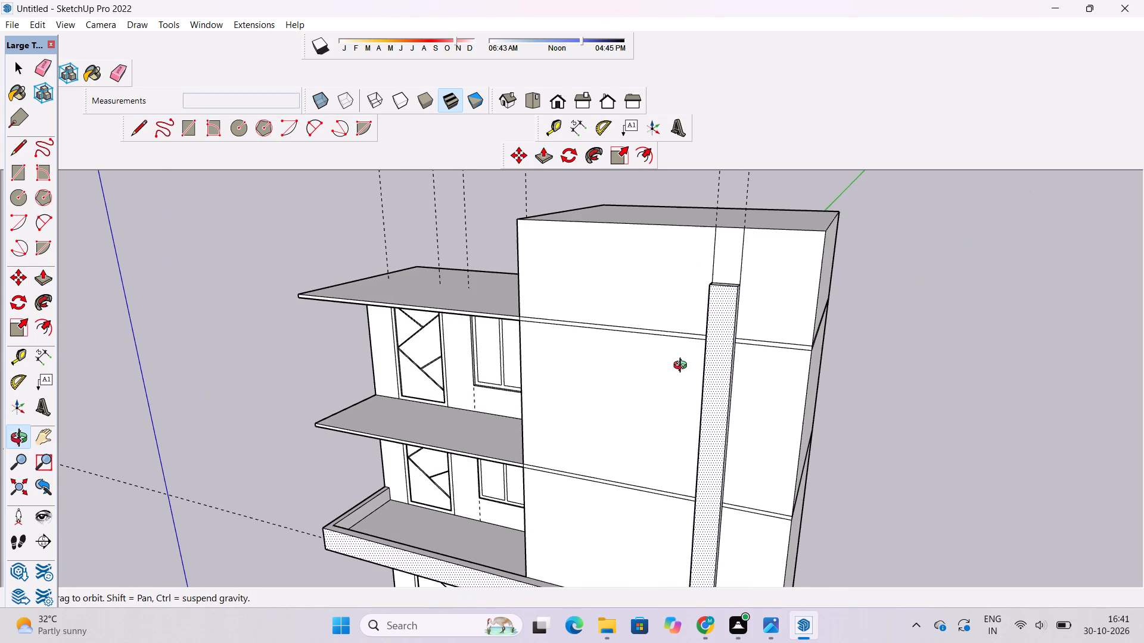
drag(683, 367, 683, 367)
scroll(659, 417, down, 2)
shift+drag(652, 425, 732, 409)
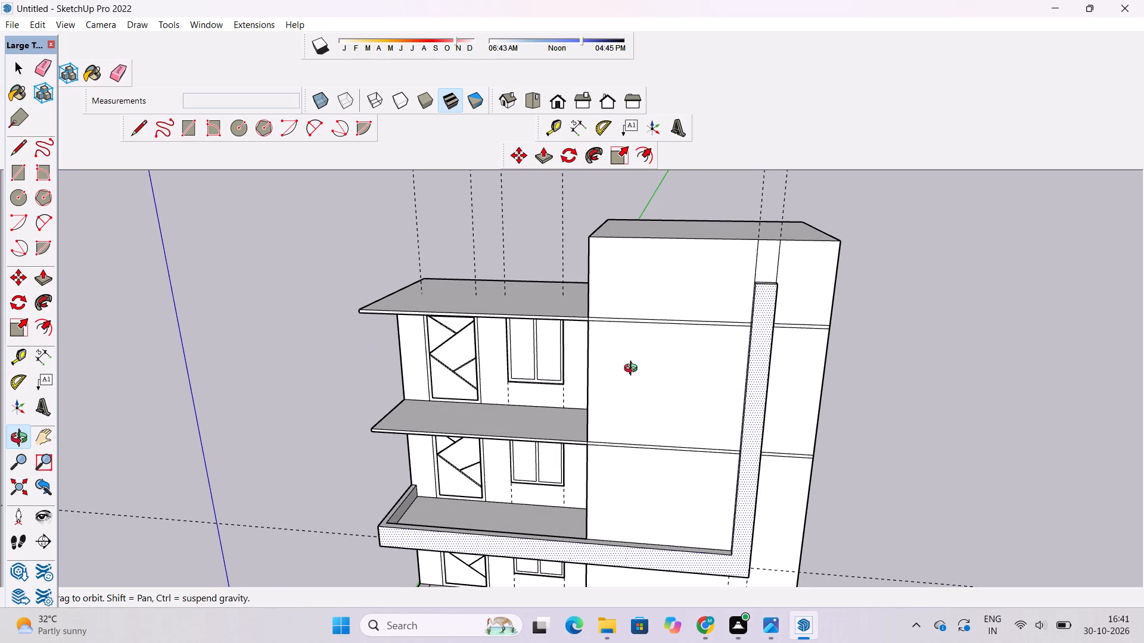
drag(633, 370, 689, 388)
scroll(704, 364, up, 1)
shift+drag(701, 363, 677, 380)
drag(675, 383, 675, 347)
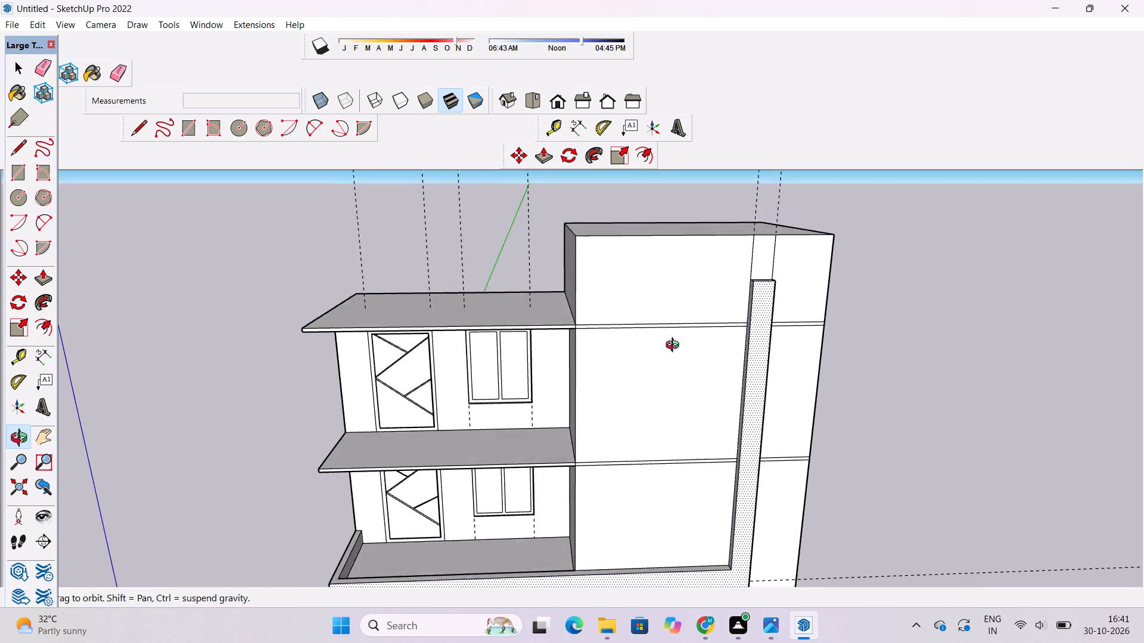
drag(675, 347, 675, 344)
shift+drag(675, 342, 675, 361)
drag(675, 377, 668, 358)
shift+click(668, 358)
key(t)
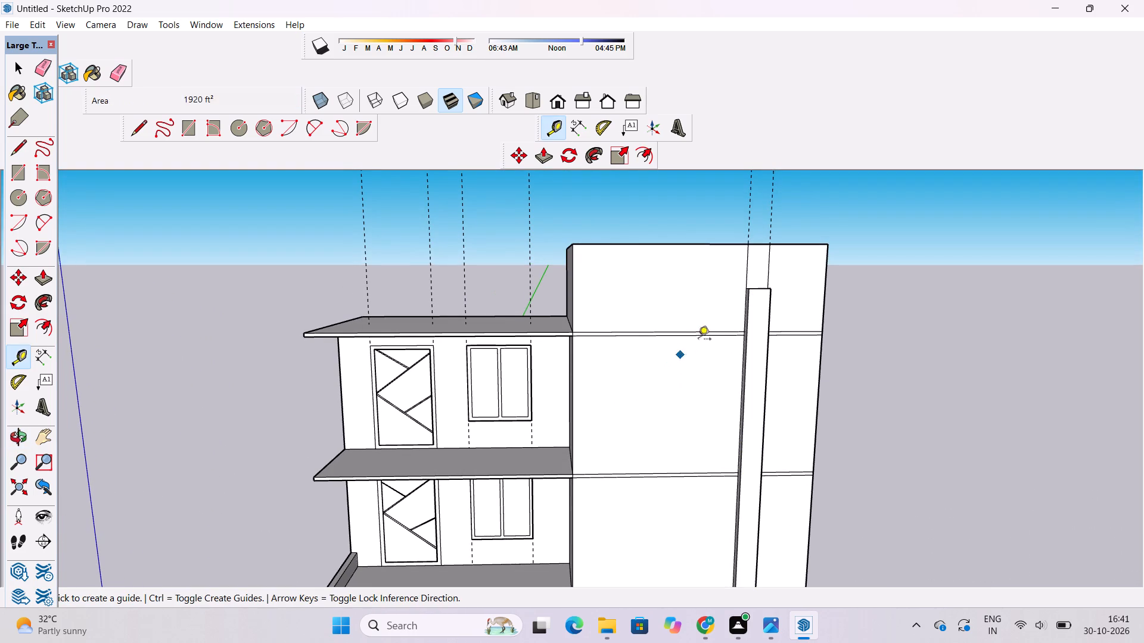
click(727, 246)
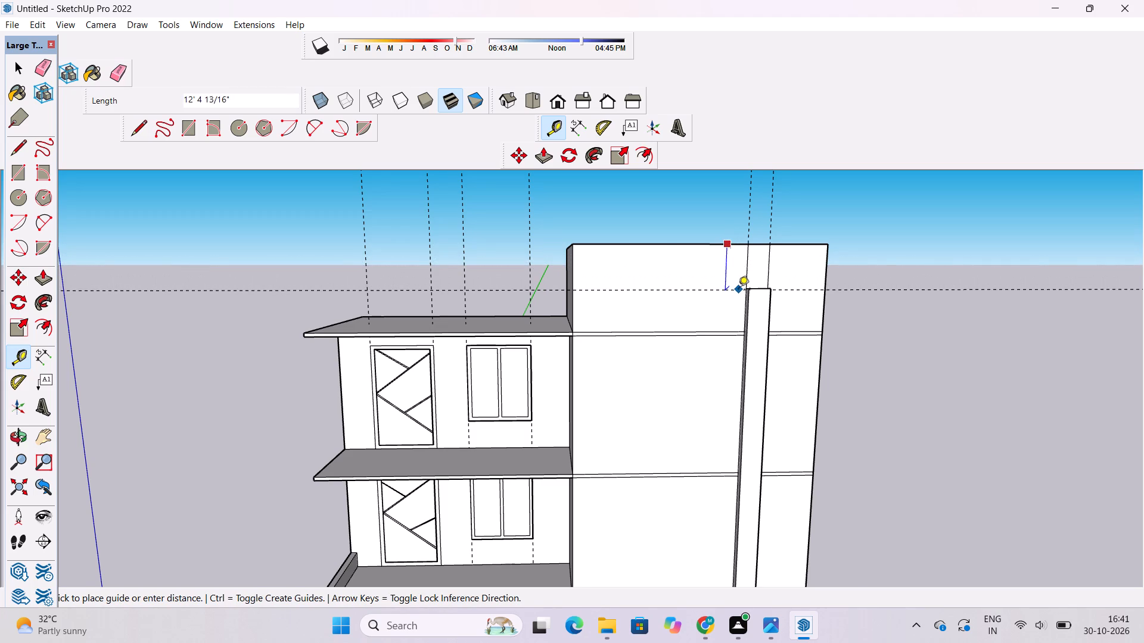
scroll(740, 291, up, 13)
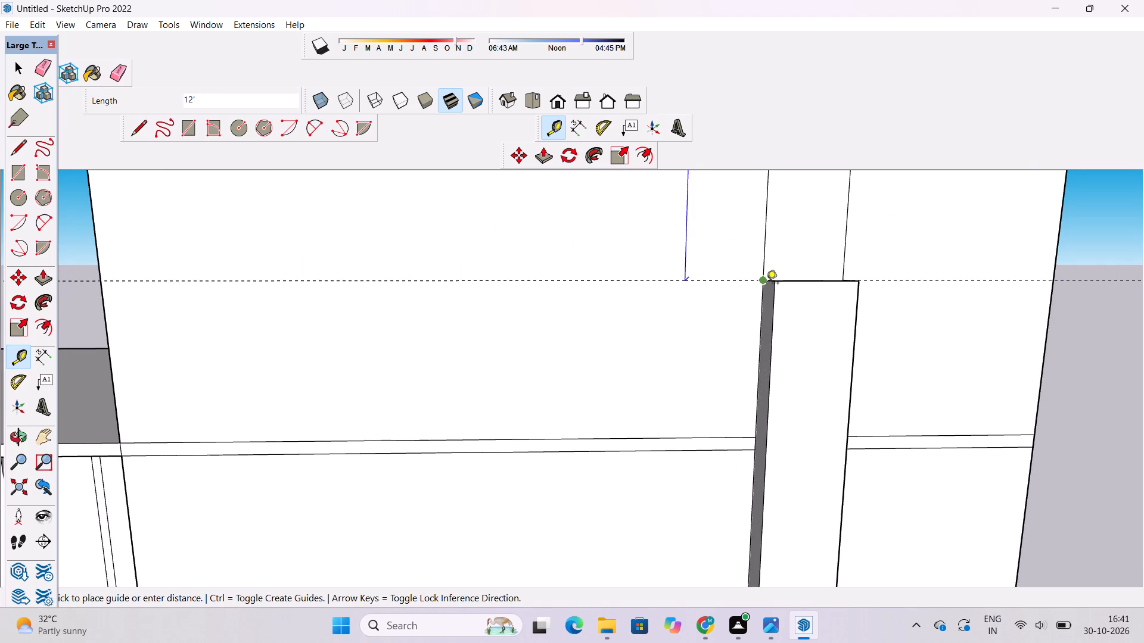
click(766, 282)
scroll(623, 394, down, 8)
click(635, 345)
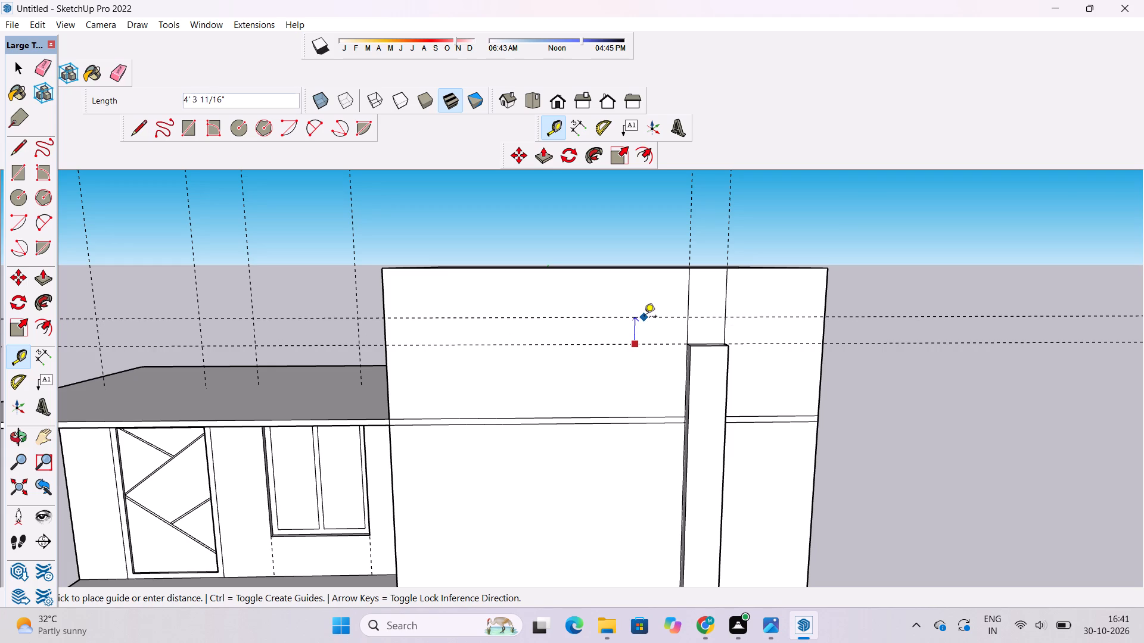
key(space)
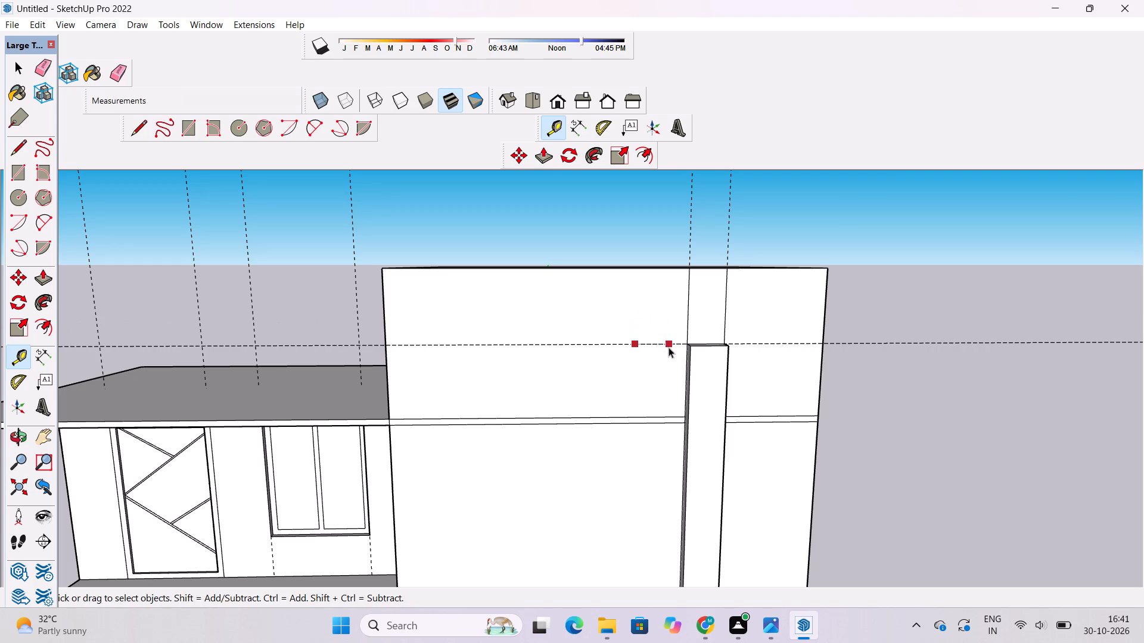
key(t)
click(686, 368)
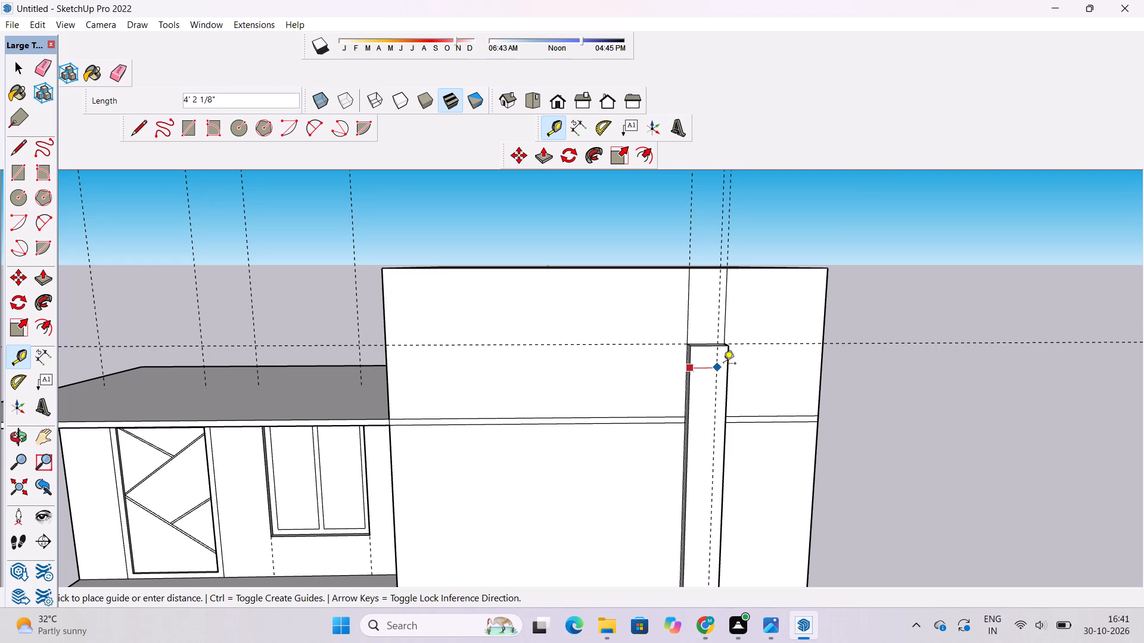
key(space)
Place a second horizontal guide 6' above the guide at the top of the band's vertical arm.
text(t)
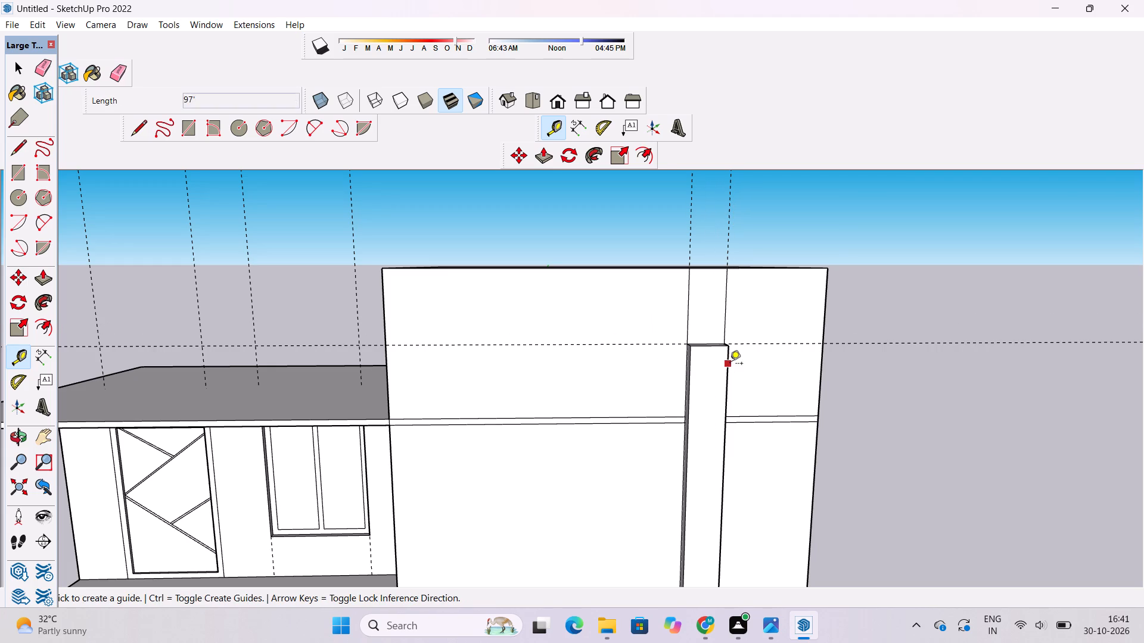
click(669, 343)
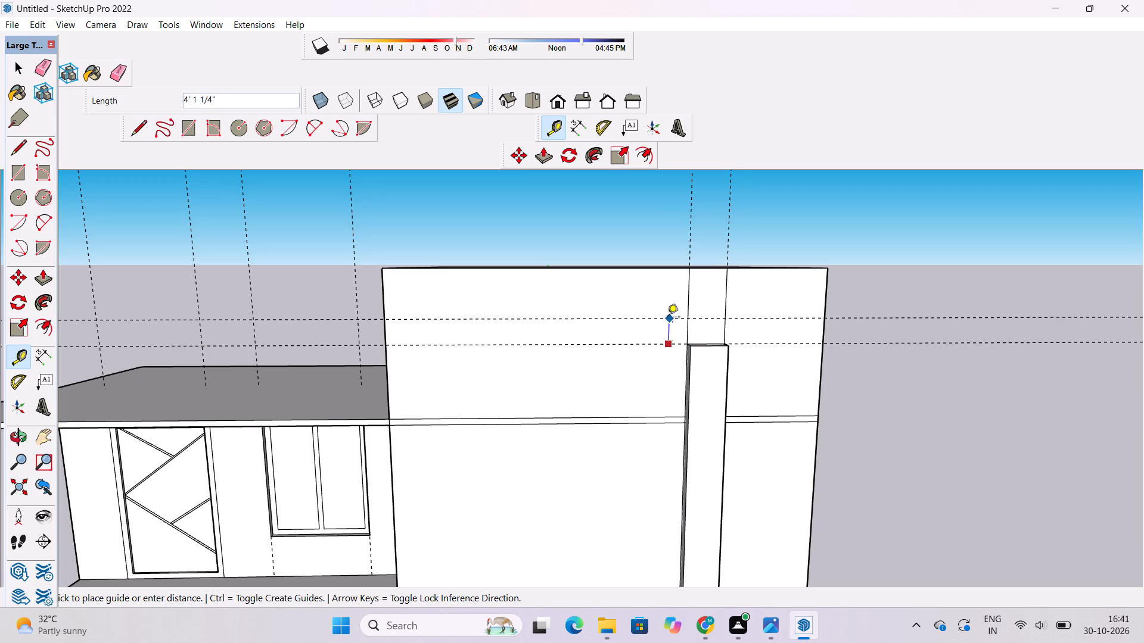
text(6')
key(Return)
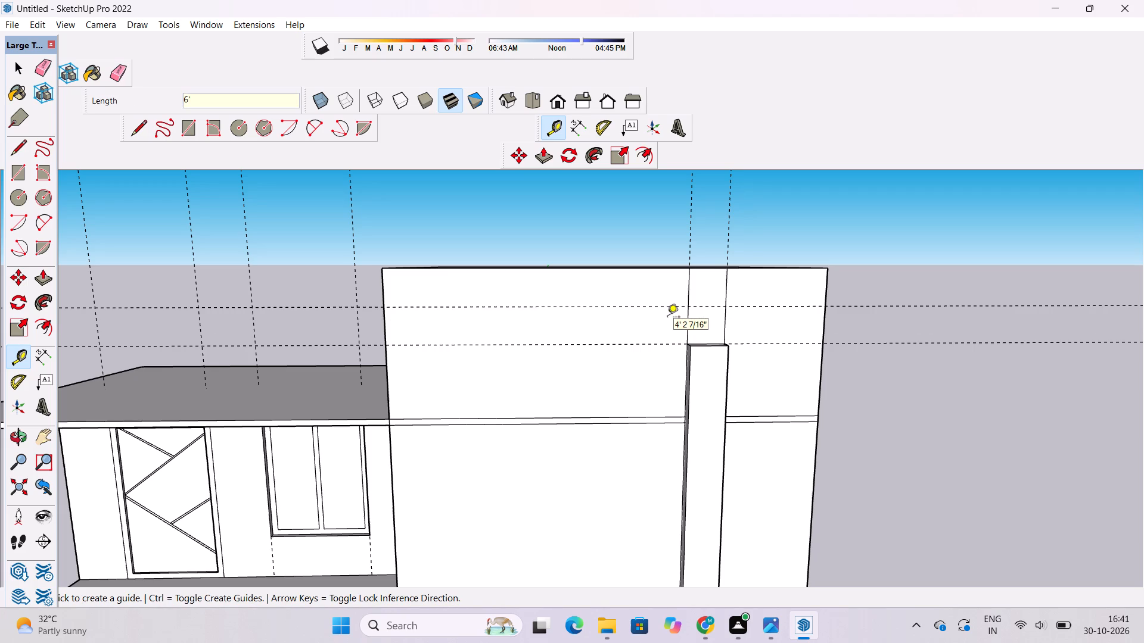
Examine the raised block's front face with its guides, the adjoining roof and the upper floors from several angles.
key(o)
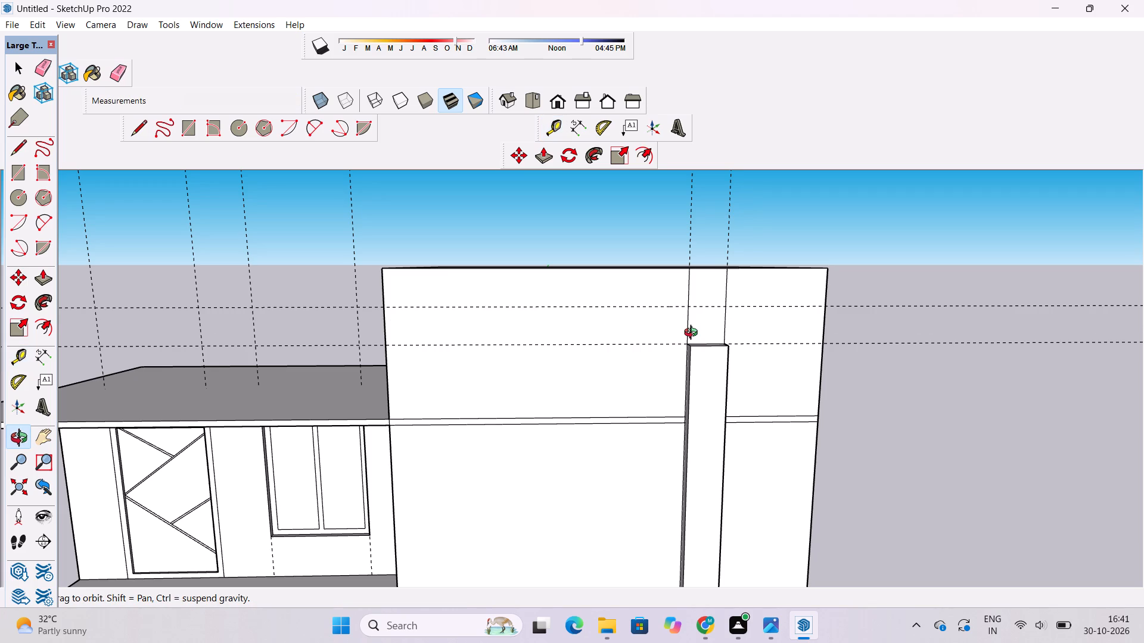
scroll(645, 336, down, 3)
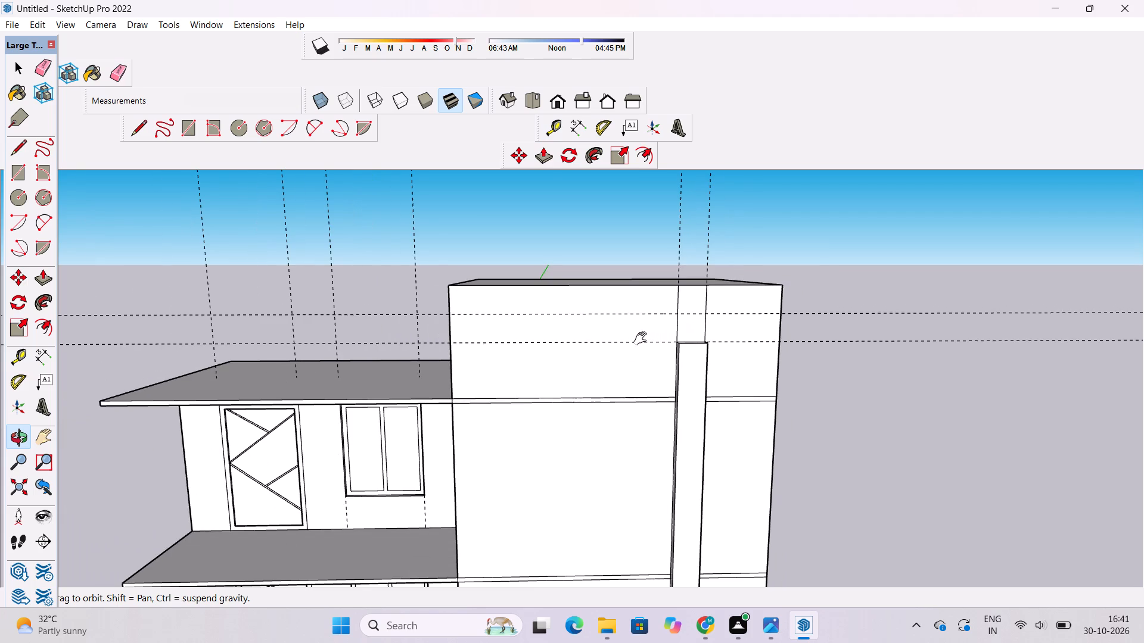
shift+drag(619, 383, 619, 367)
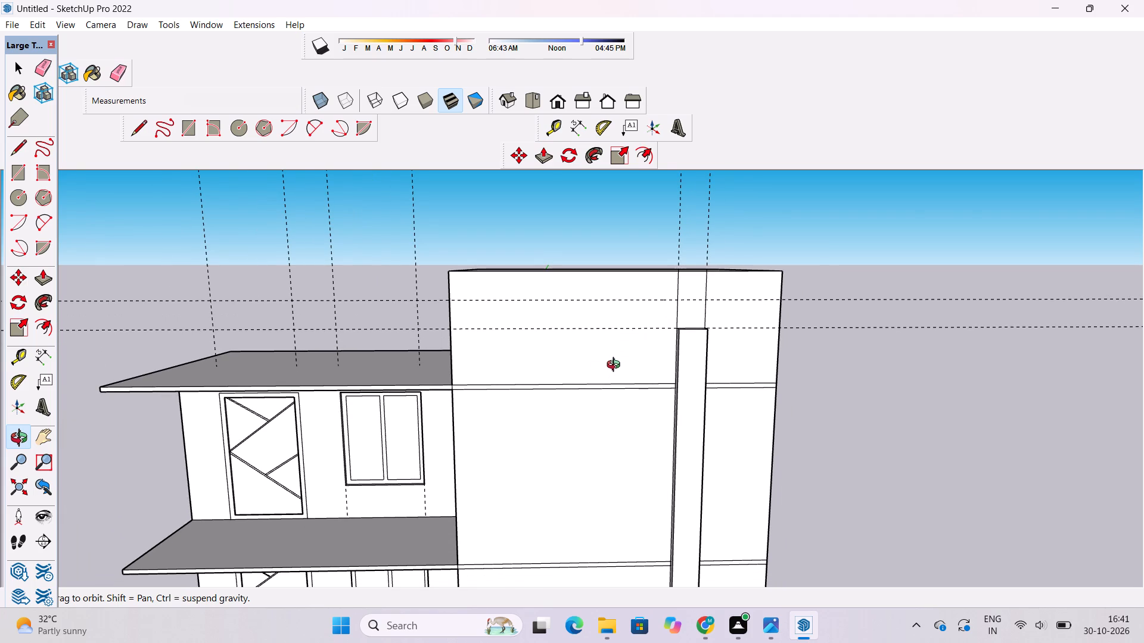
scroll(569, 398, down, 3)
shift+drag(569, 398, 569, 389)
scroll(583, 383, down, 4)
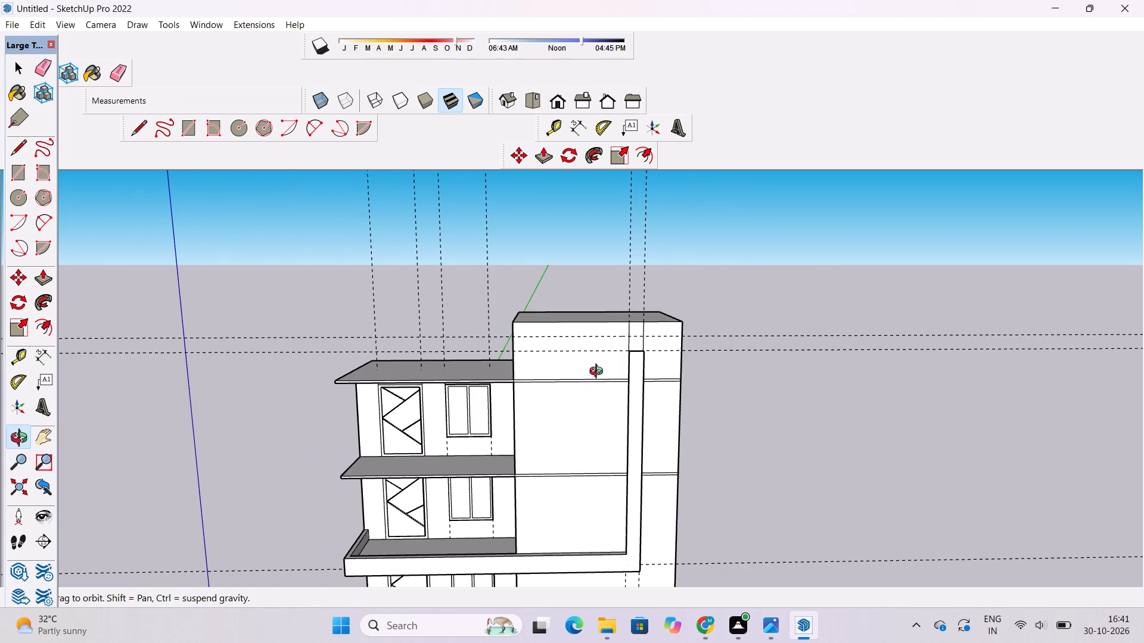
shift+drag(602, 383, 607, 403)
shift+scroll(628, 389, up, 4)
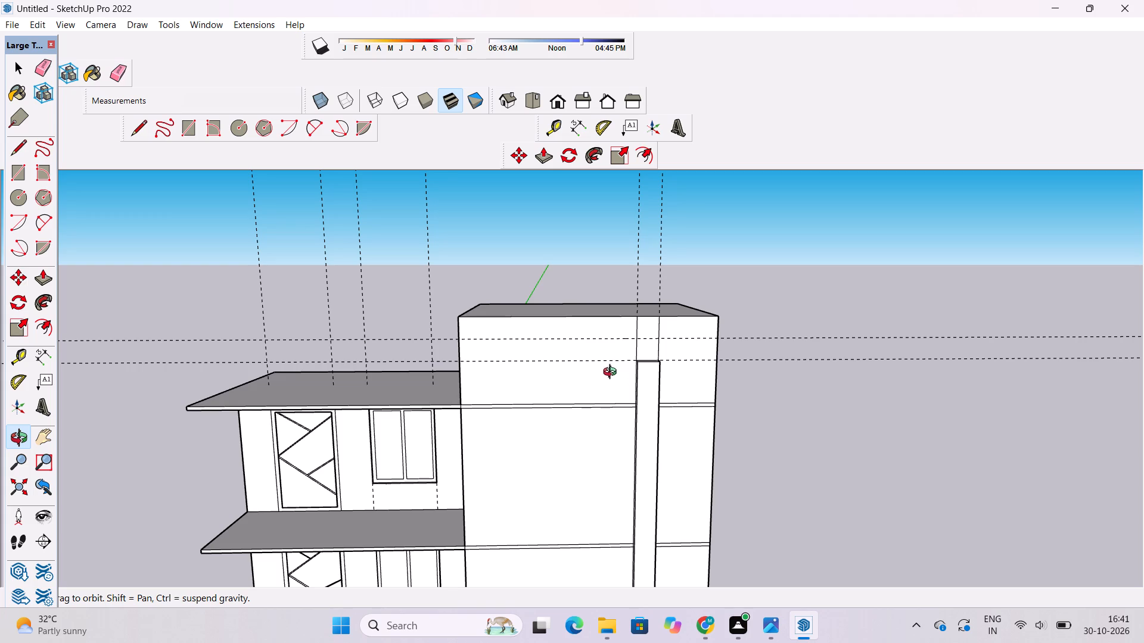
shift+drag(549, 398, 629, 390)
drag(529, 401, 573, 401)
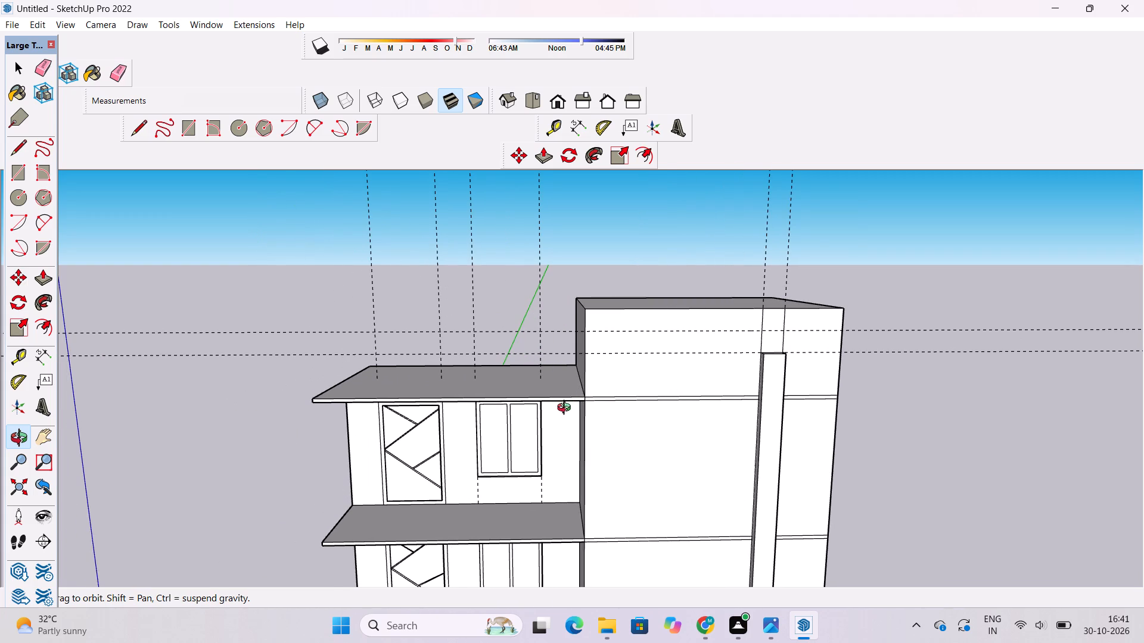
scroll(555, 417, up, 2)
shift+drag(551, 419, 567, 408)
scroll(567, 408, down, 3)
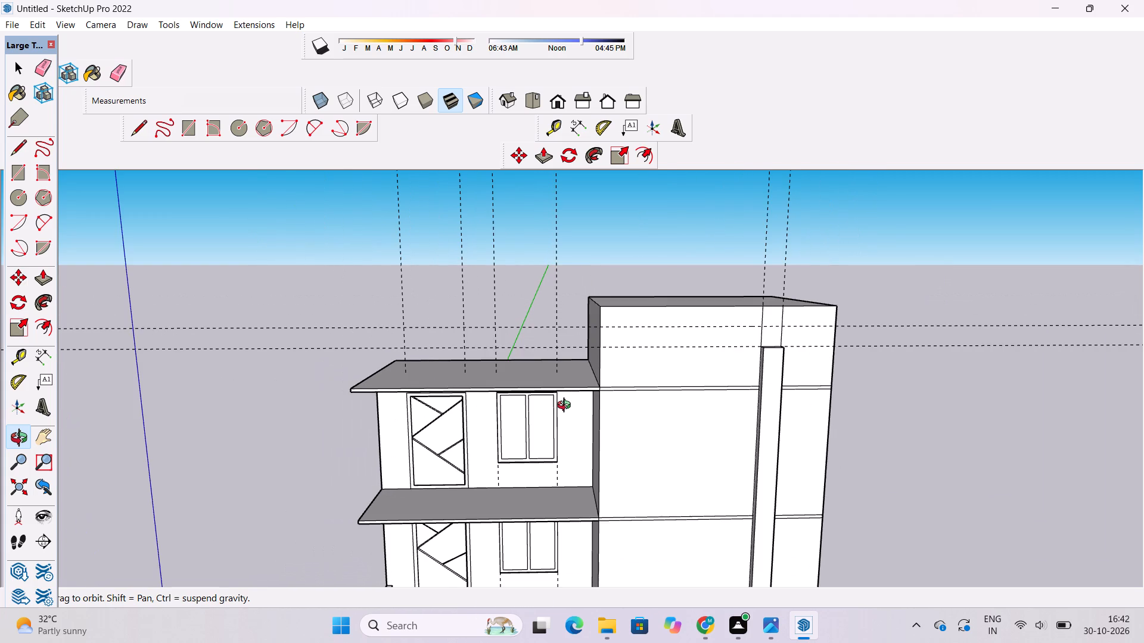
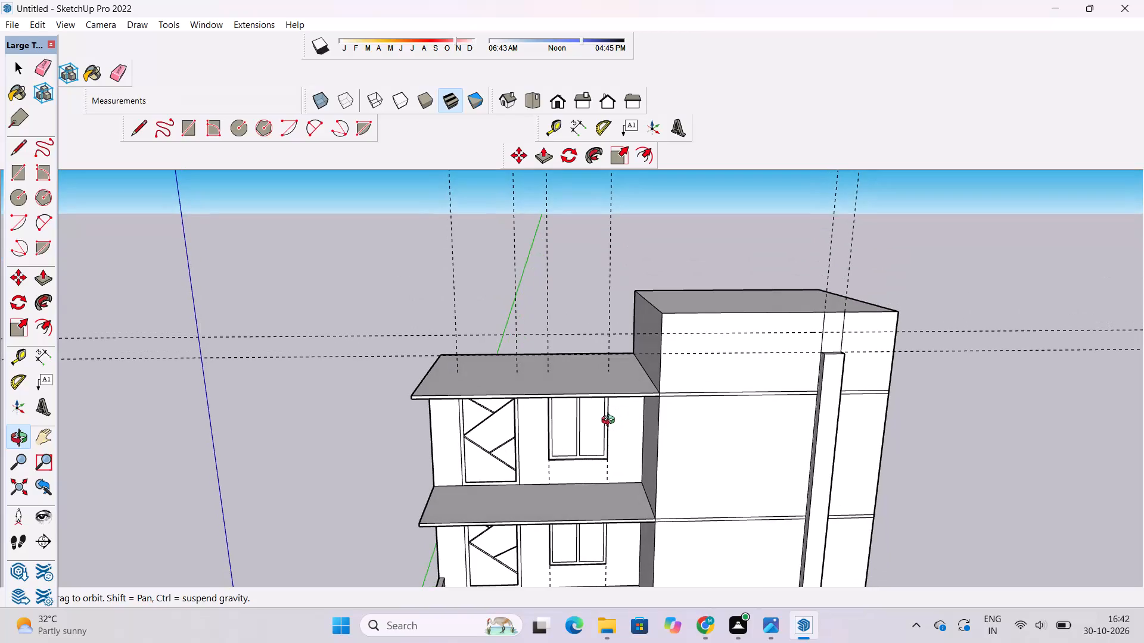
Place a guide 3' in from the outer side edge of the slab between the top two floors.
drag(605, 420, 613, 409)
drag(613, 409, 620, 455)
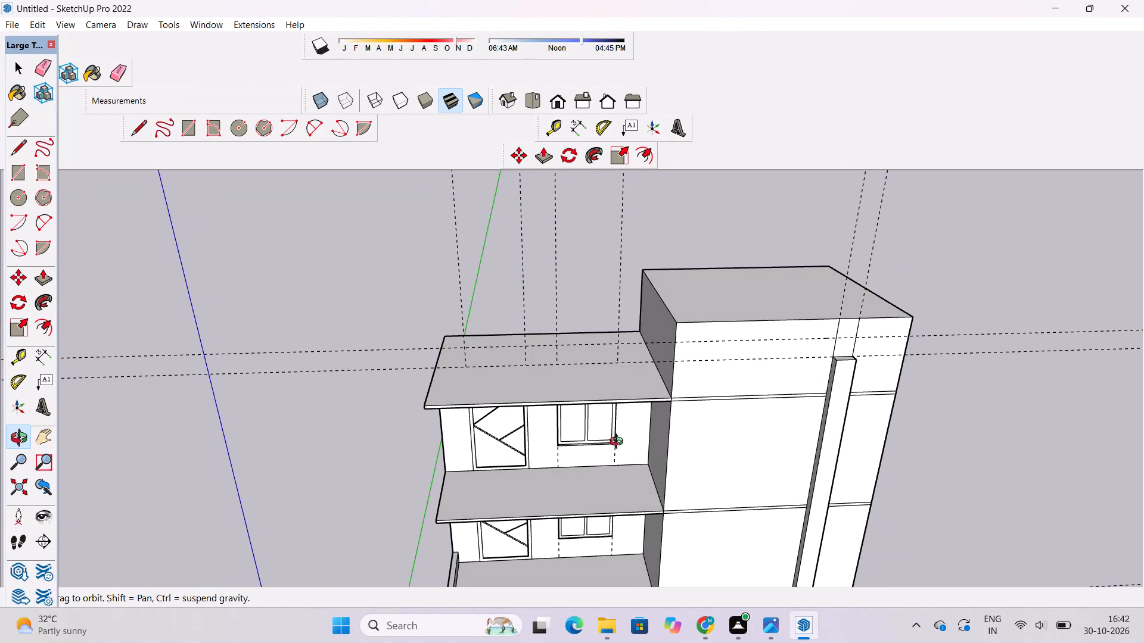
shift+drag(607, 425, 607, 391)
drag(658, 420, 582, 360)
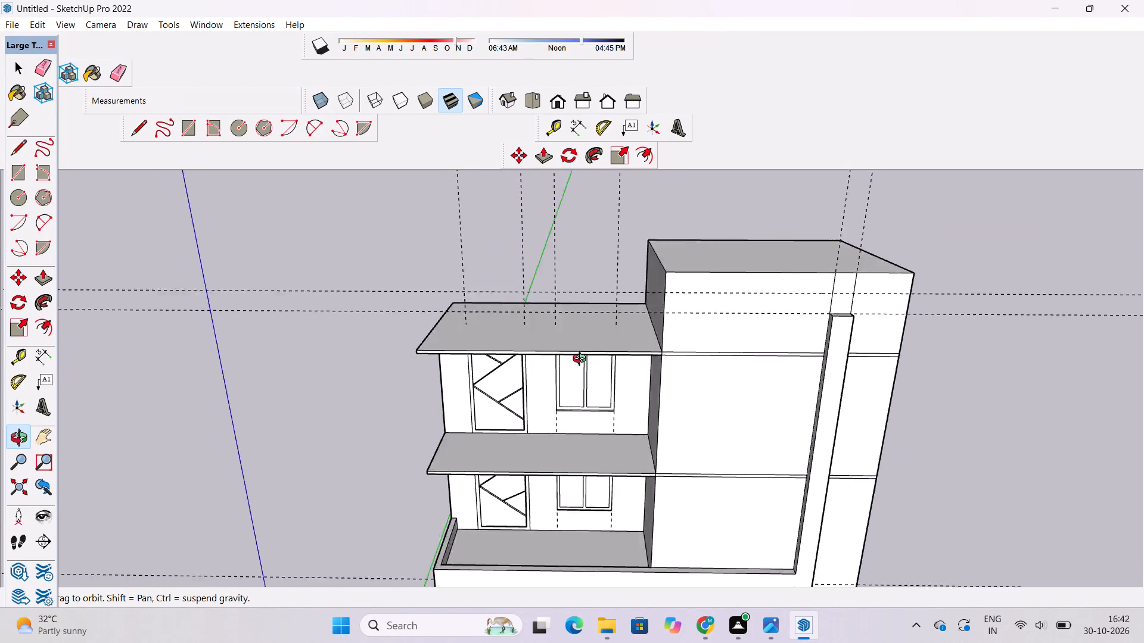
drag(582, 360, 564, 345)
scroll(633, 434, up, 3)
shift+drag(634, 432, 632, 389)
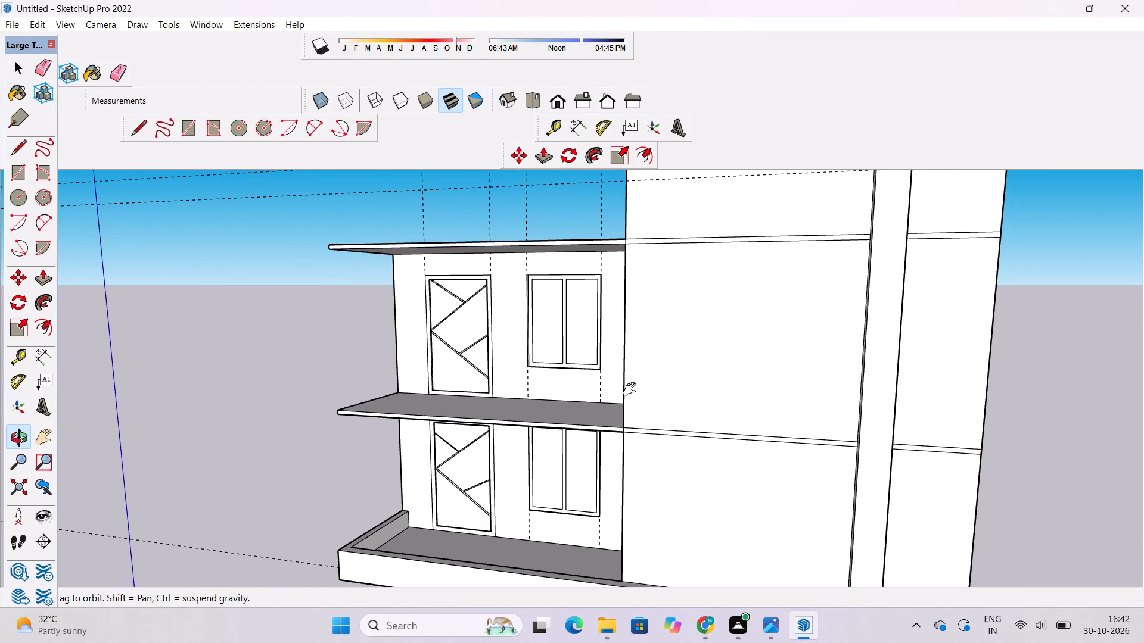
shift+drag(632, 389, 705, 406)
shift+drag(557, 424, 606, 419)
scroll(508, 408, up, 2)
shift+drag(511, 411, 530, 440)
drag(522, 444, 493, 445)
key(t)
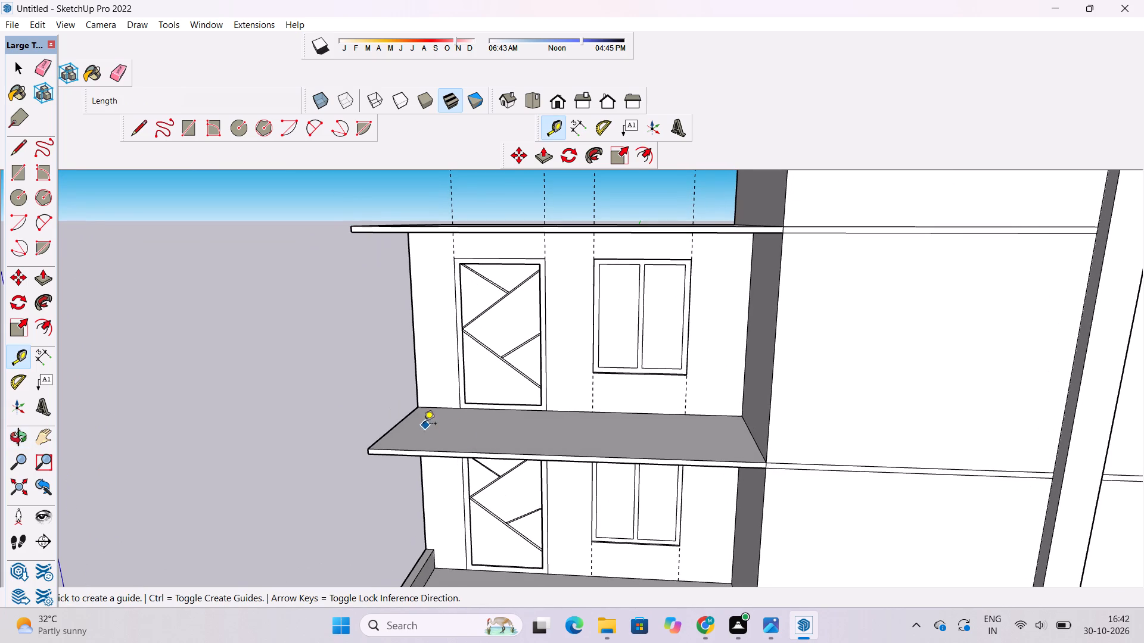
scroll(405, 420, up, 8)
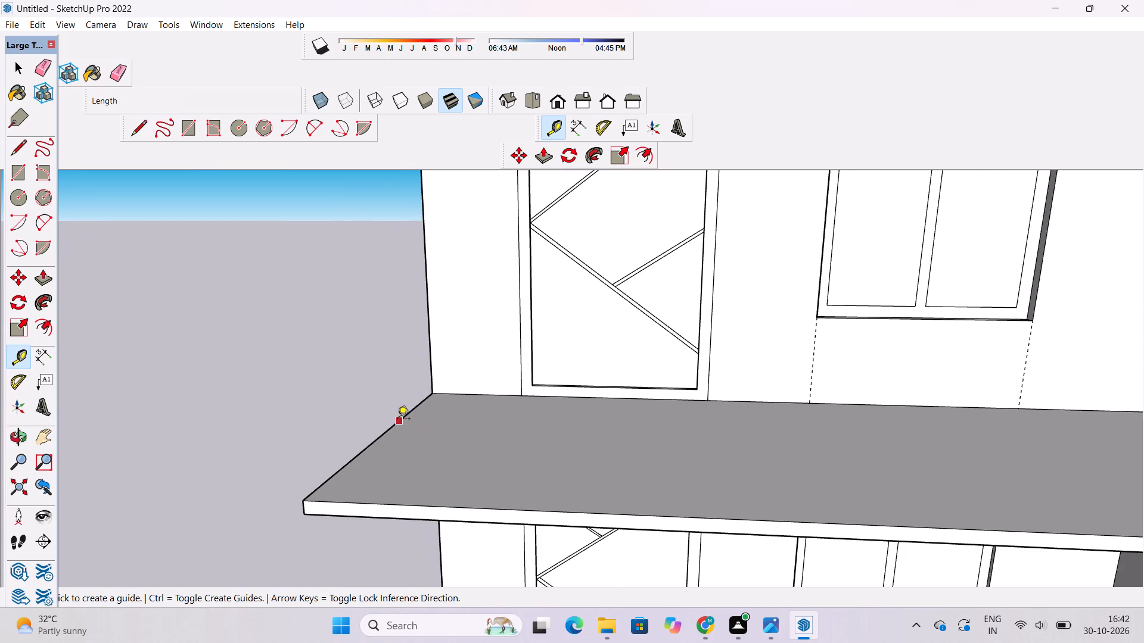
click(384, 434)
scroll(384, 434, down, 2)
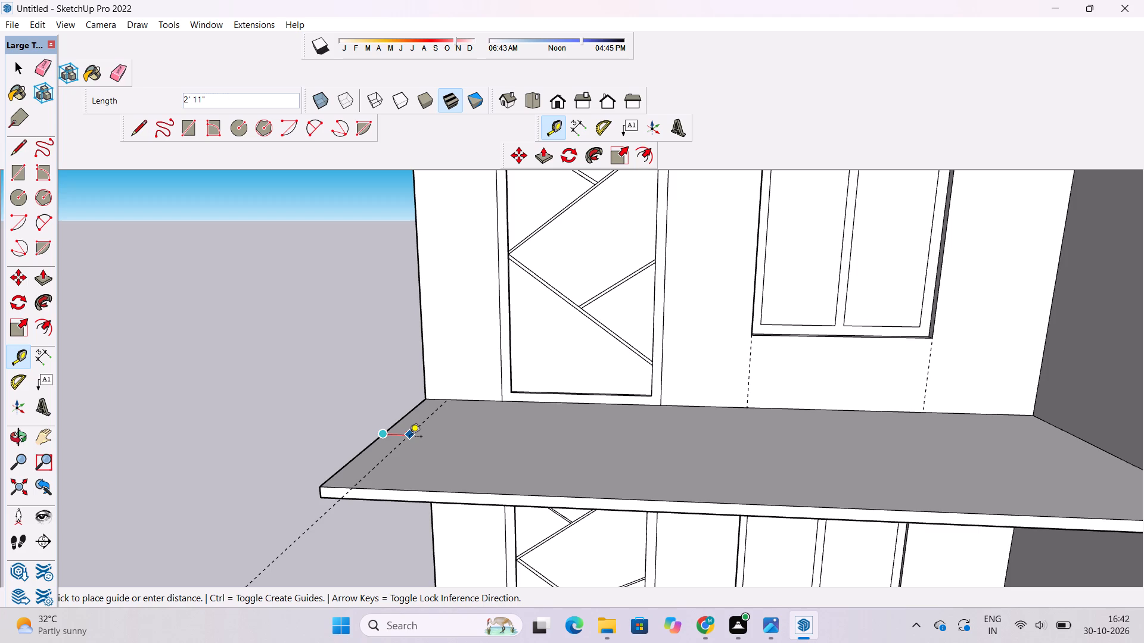
text(3')
key(Return)
Push/Pull the front edge of that slab outward 2' 7" to line up with the parapet band below.
scroll(409, 438, down, 3)
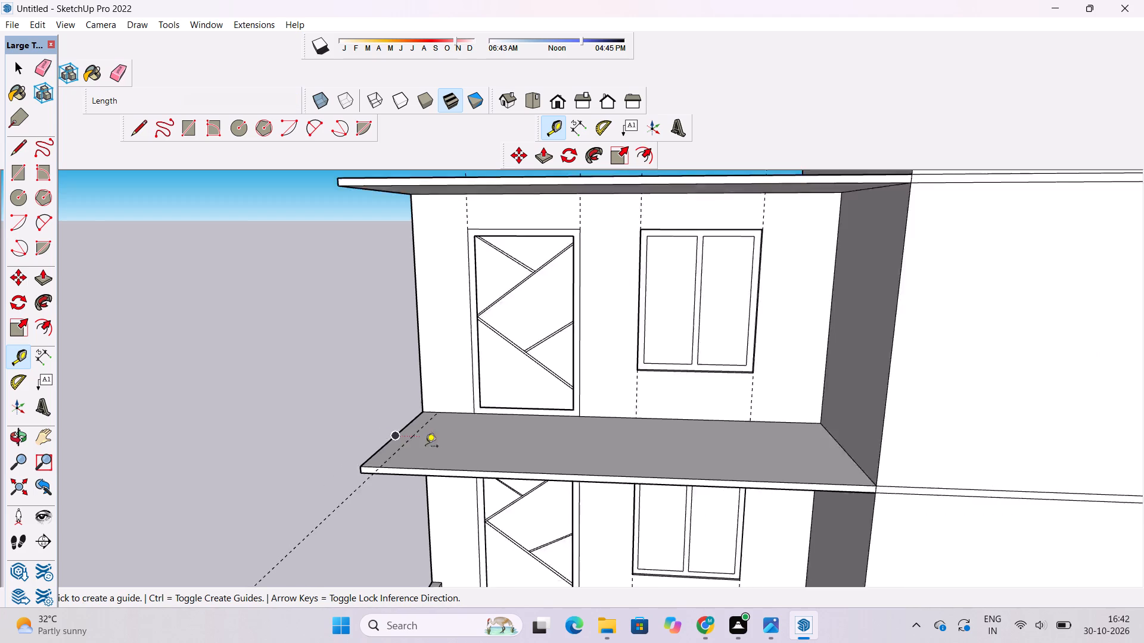
scroll(425, 447, down, 8)
scroll(495, 464, up, 3)
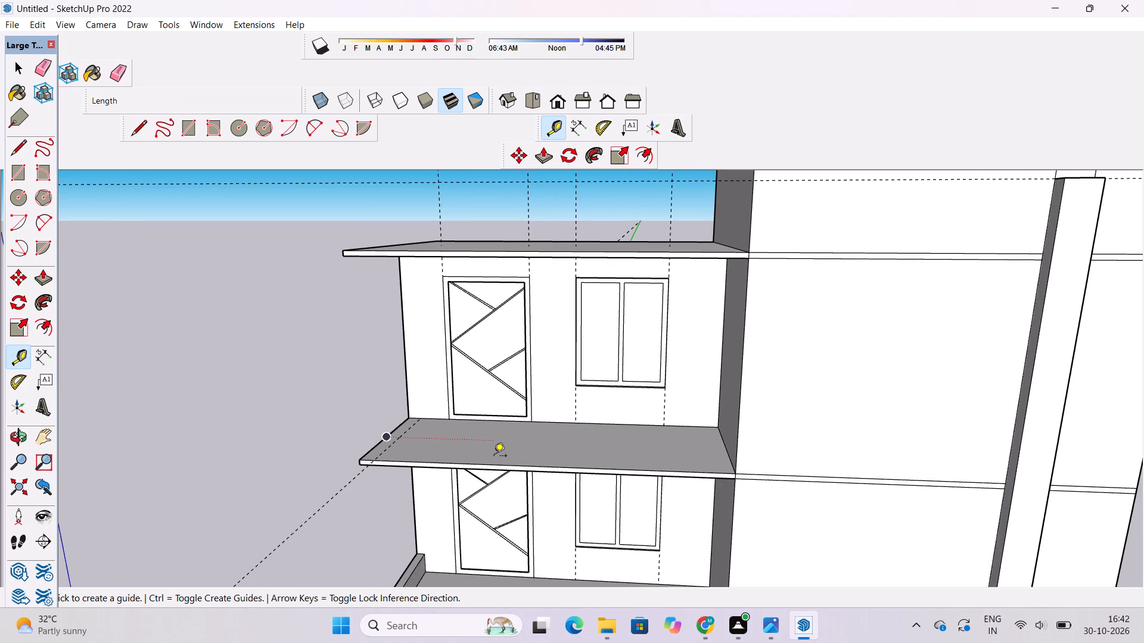
key(p)
scroll(421, 440, down, 3)
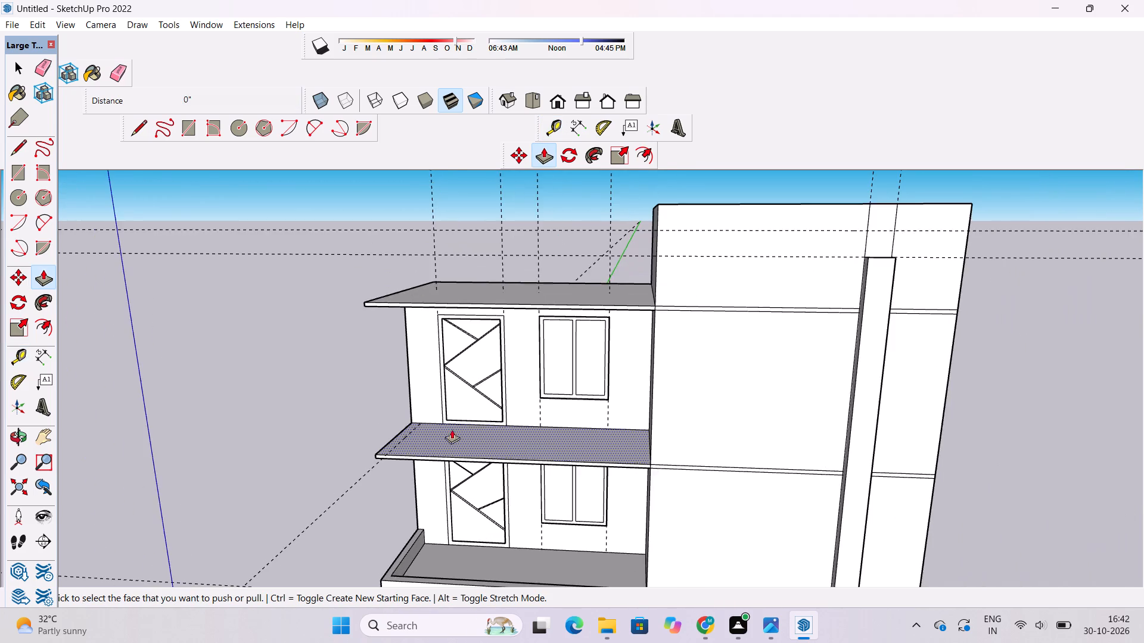
scroll(464, 423, down, 4)
scroll(562, 459, up, 7)
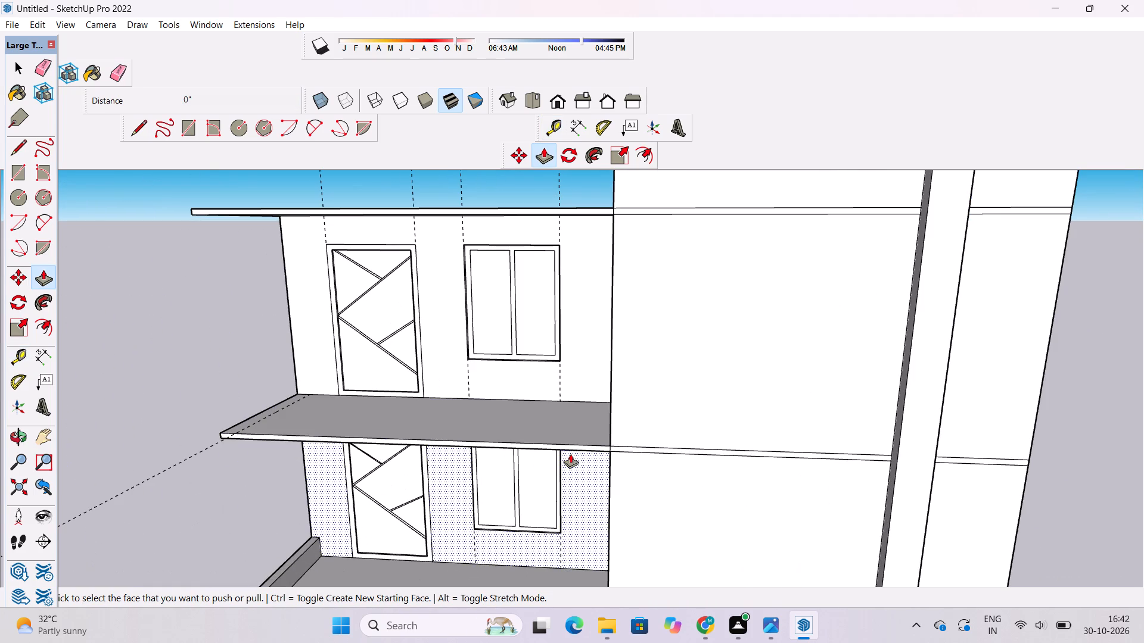
click(570, 448)
scroll(571, 447, down, 4)
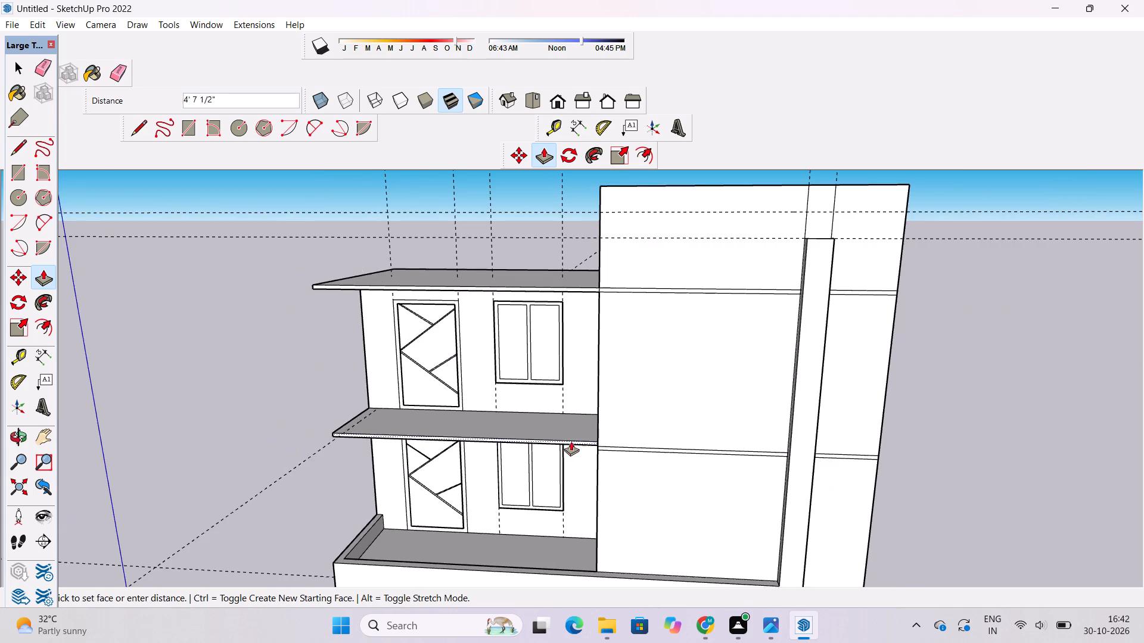
scroll(571, 441, down, 8)
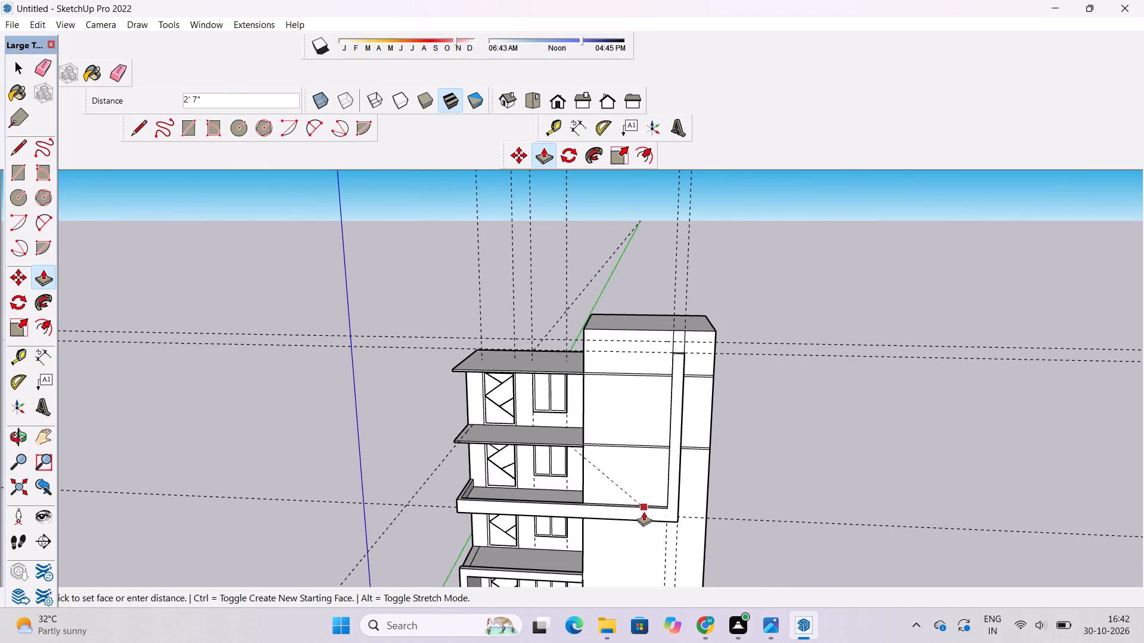
click(643, 513)
scroll(589, 432, up, 9)
scroll(633, 474, up, 10)
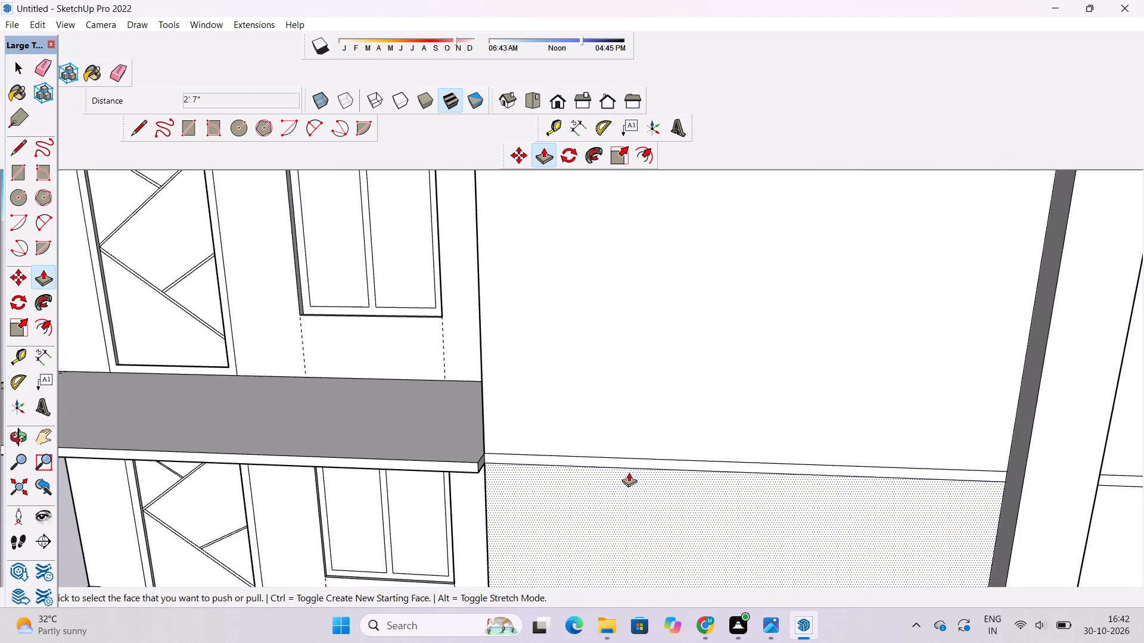
Push/Pull the front edge of the roof slab above outward 2' 7" to match the slab below it.
scroll(623, 486, down, 11)
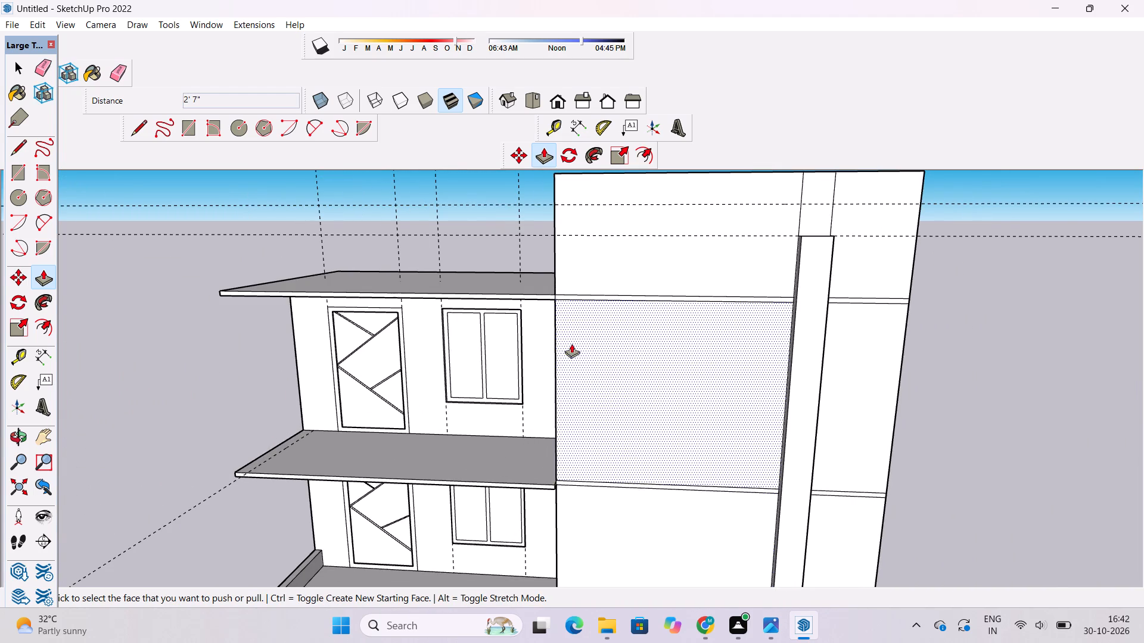
scroll(545, 300, up, 7)
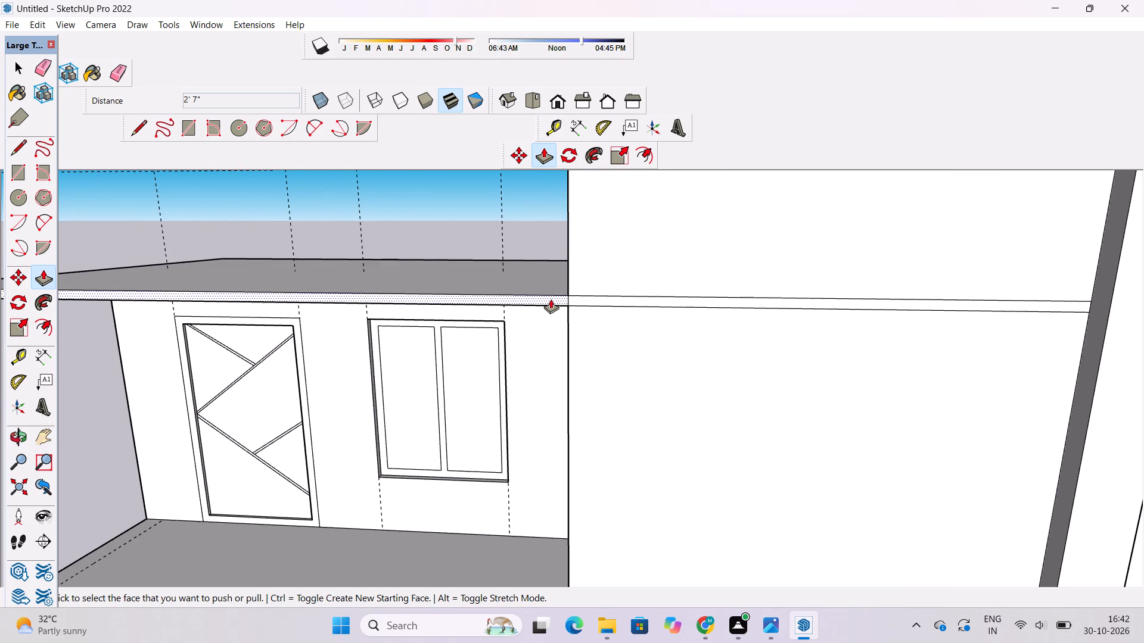
click(551, 299)
scroll(551, 299, down, 12)
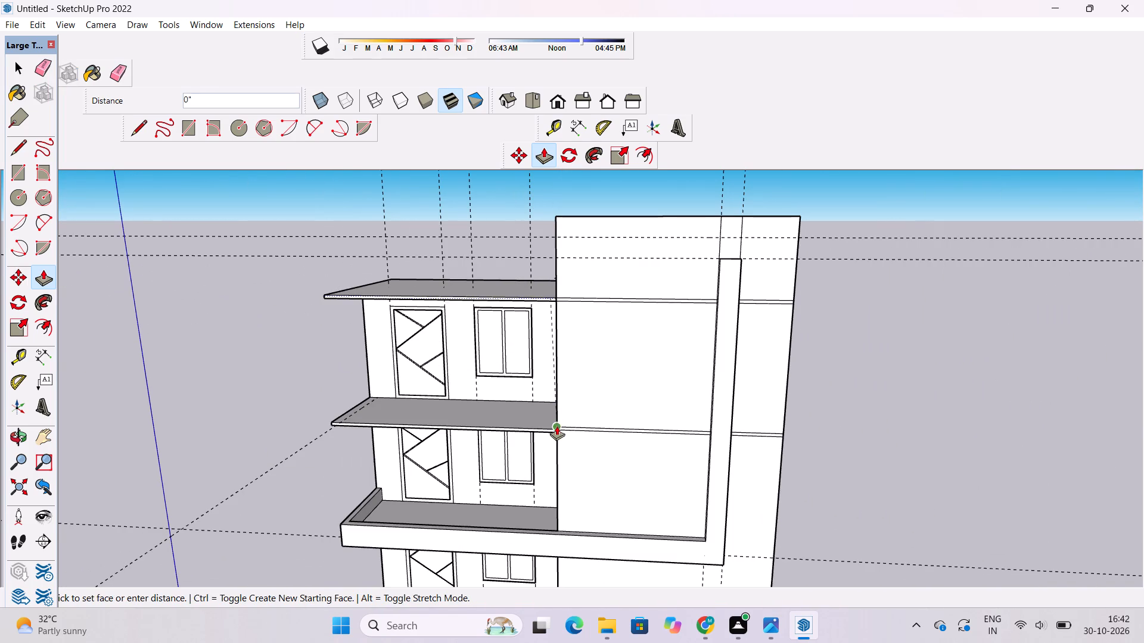
click(557, 433)
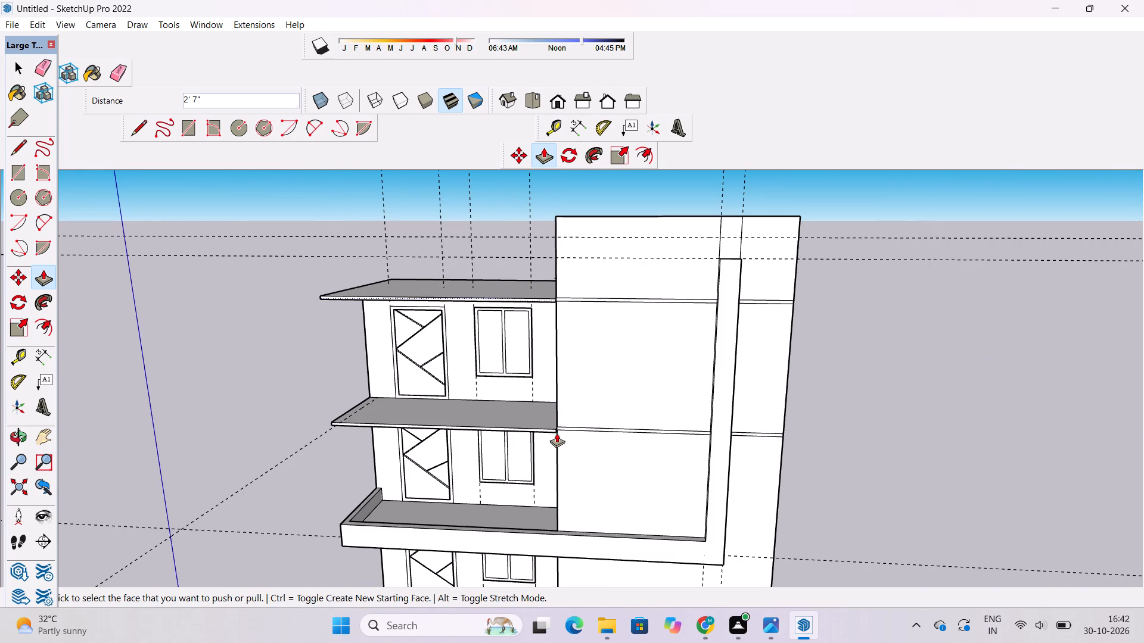
Place a guide 2' 7" in from the lower extended slab's front edge, through the corner of the adjoining wall.
key(o)
drag(542, 399, 558, 419)
shift+drag(403, 388, 474, 379)
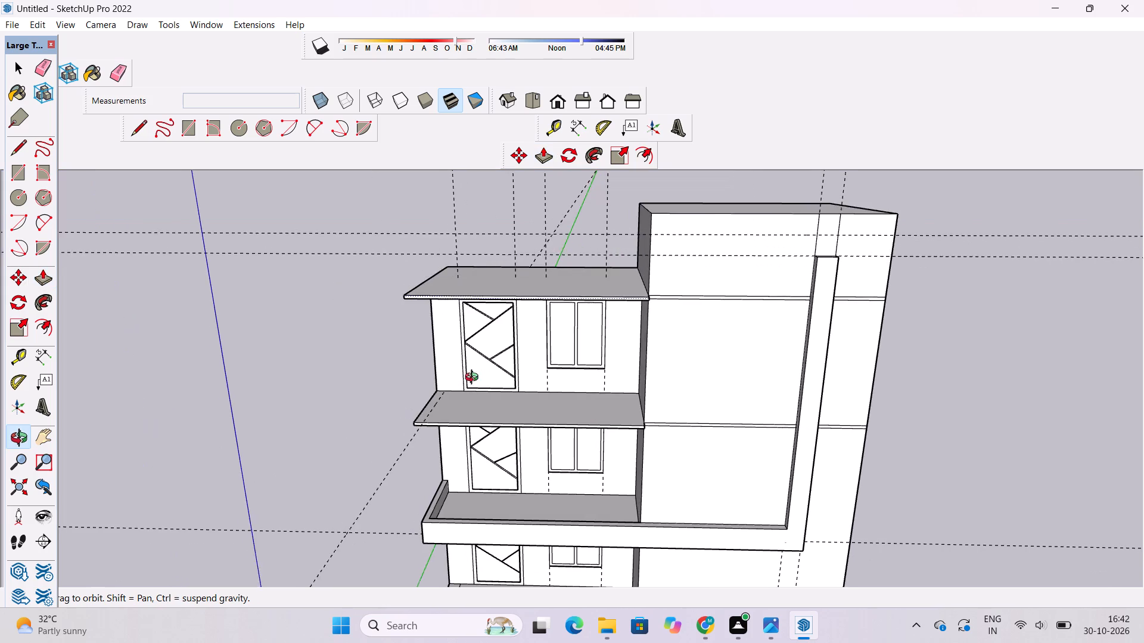
drag(475, 380, 475, 395)
shift+drag(483, 394, 461, 398)
drag(456, 402, 450, 408)
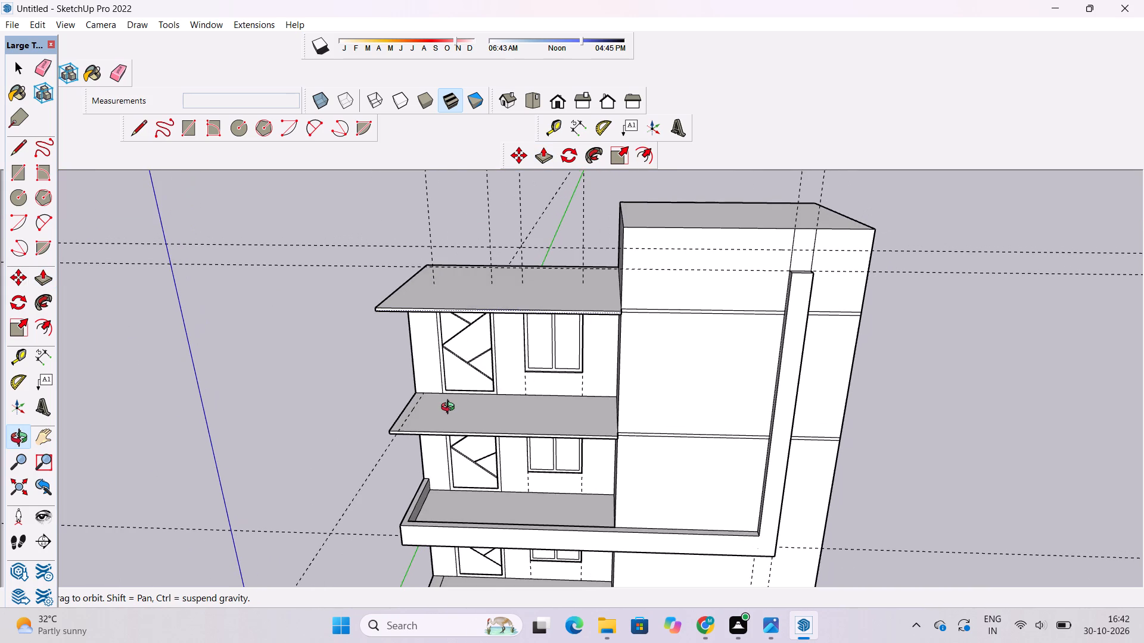
shift+drag(450, 412, 471, 402)
drag(467, 405, 459, 410)
scroll(463, 438, up, 2)
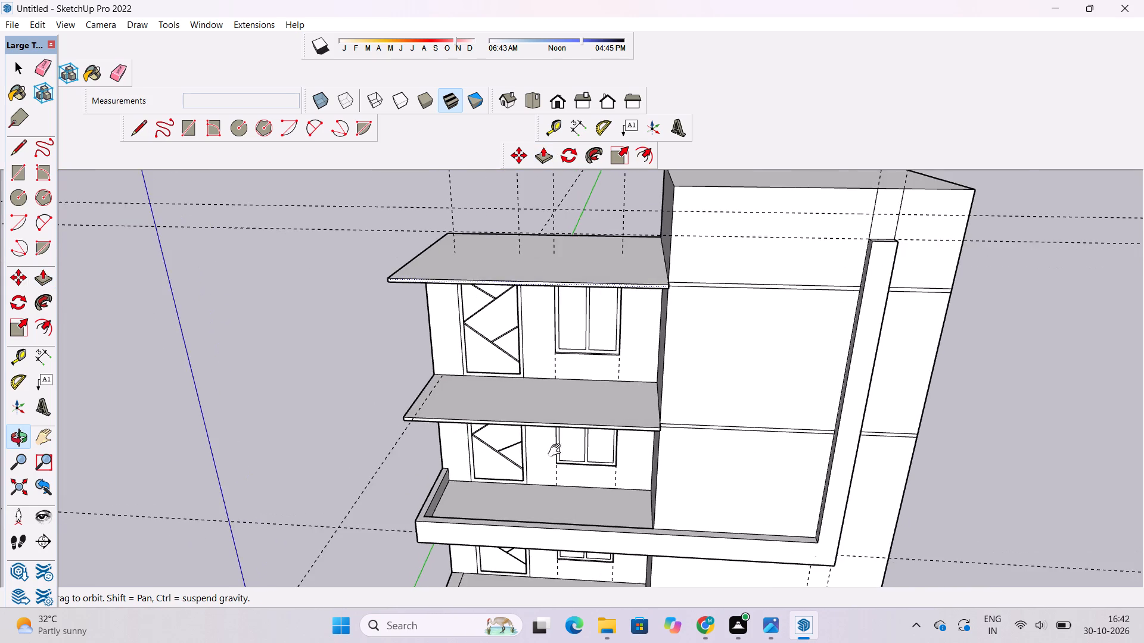
shift+drag(499, 437, 406, 423)
drag(405, 423, 418, 463)
scroll(434, 439, up, 3)
shift+drag(422, 433, 699, 441)
shift+drag(702, 439, 680, 430)
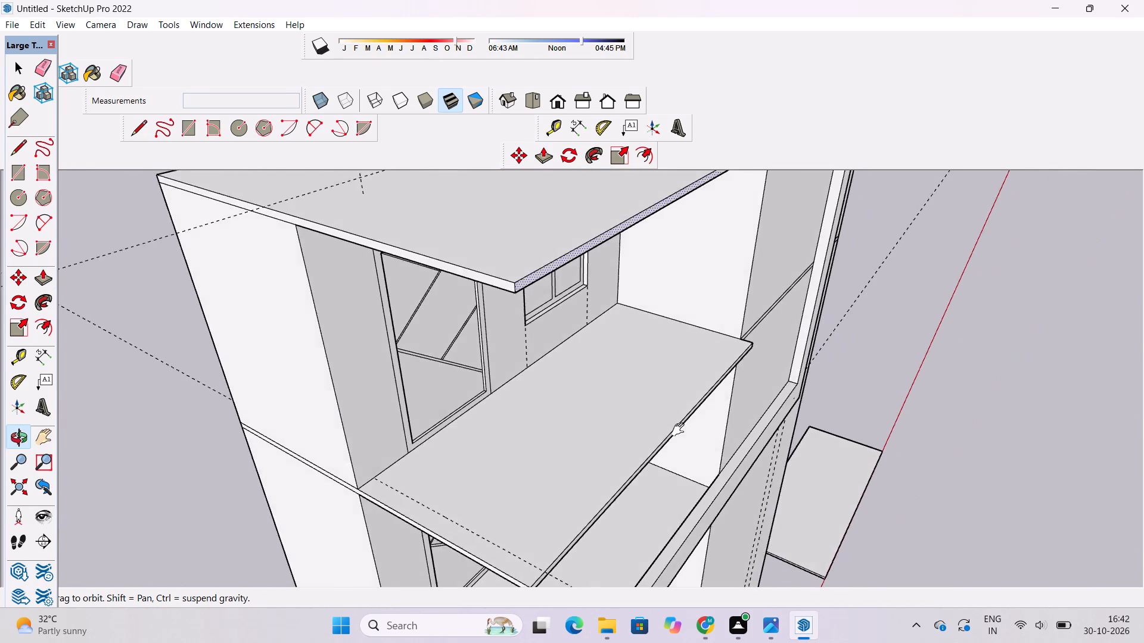
shift+drag(680, 430, 669, 426)
drag(668, 433, 691, 443)
shift+drag(674, 444, 630, 444)
click(633, 447)
key(t)
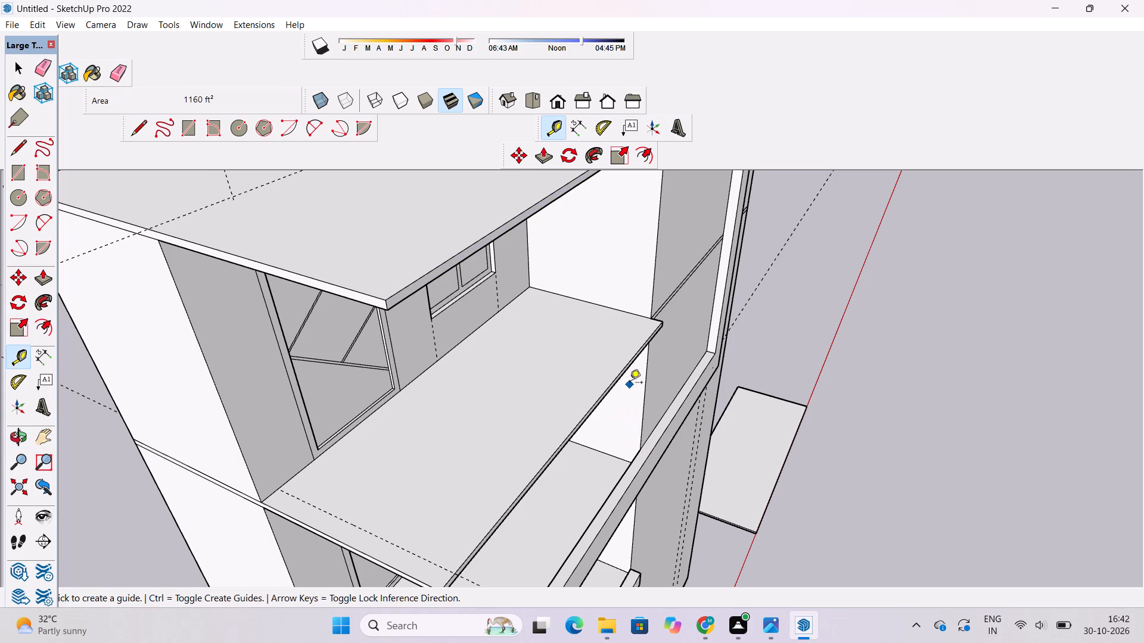
scroll(630, 383, down, 1)
scroll(567, 435, up, 6)
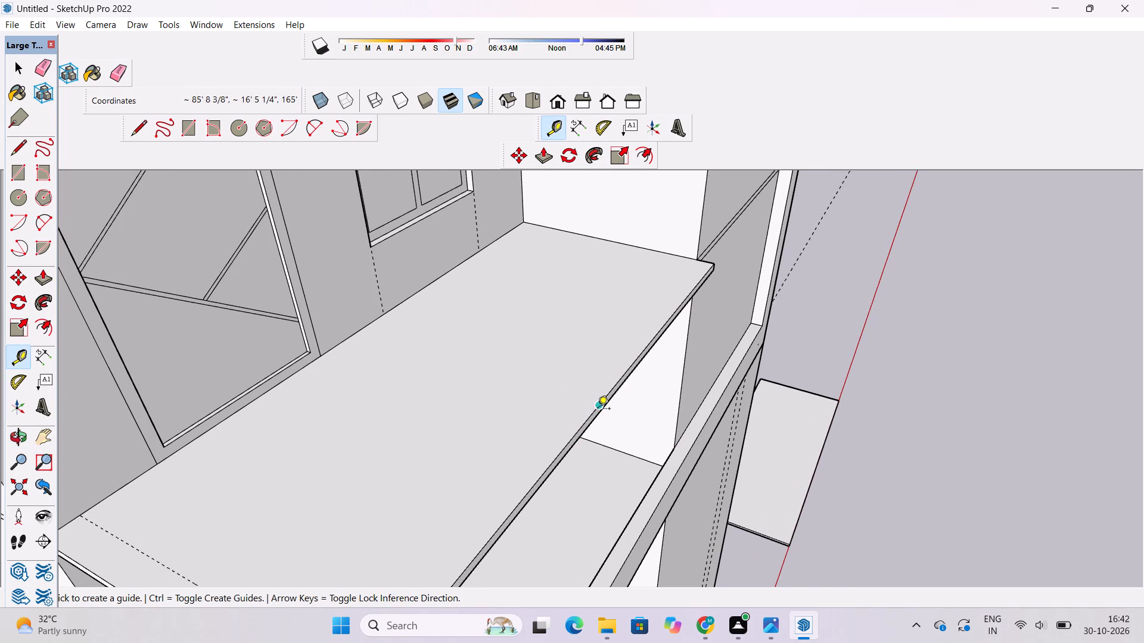
click(600, 405)
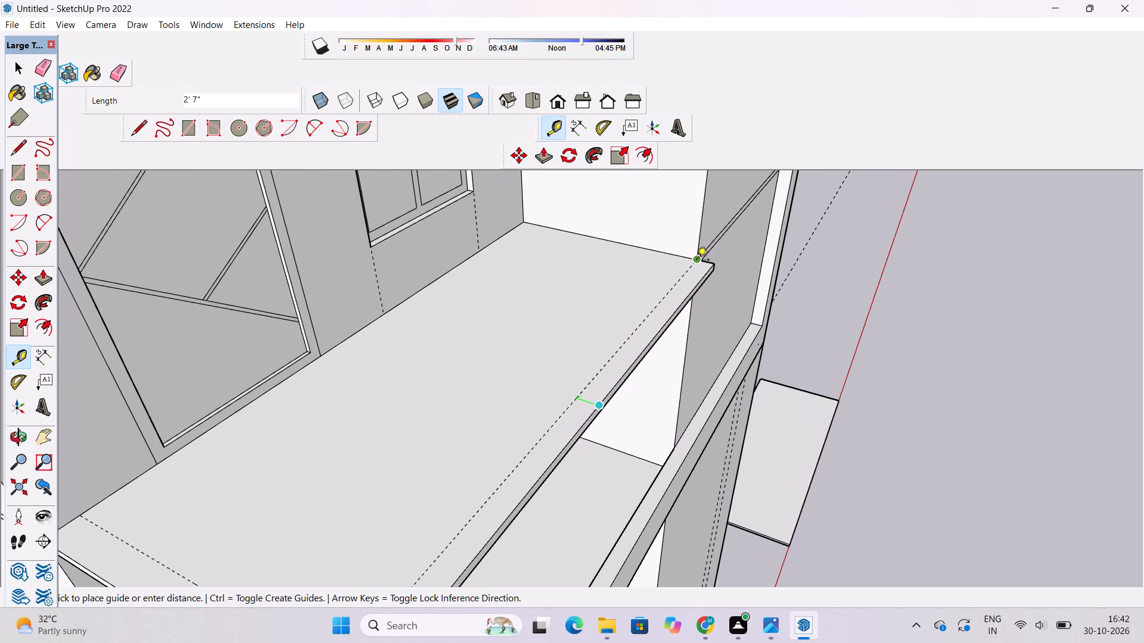
click(697, 261)
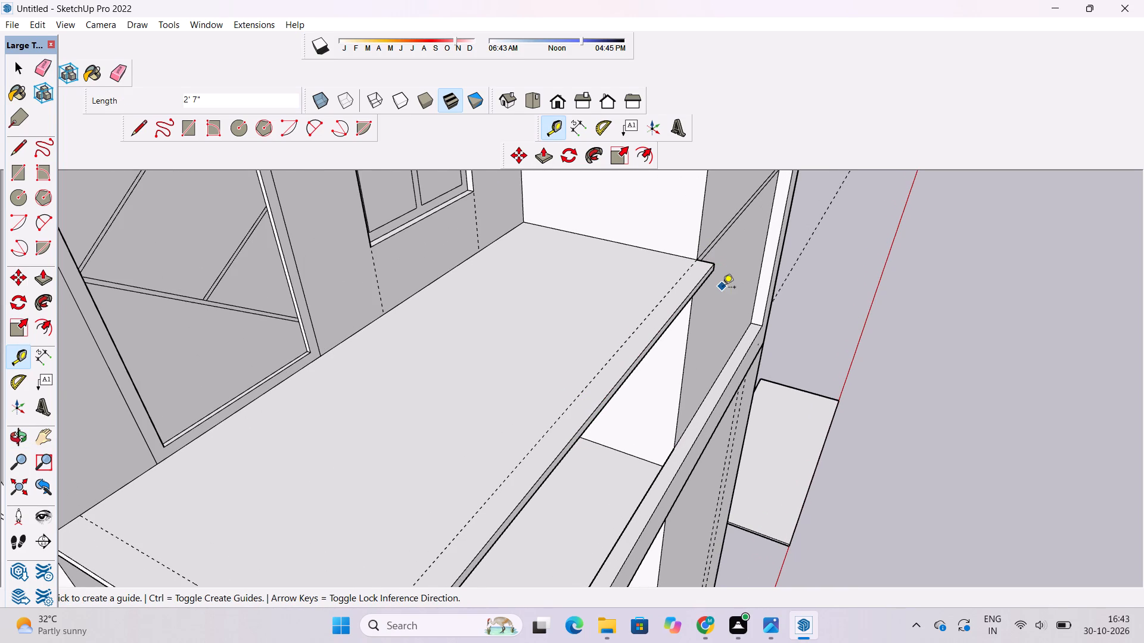
Draw lines along both guides on the slab's top, the front one about 70' 6" long, marking off a side and front border.
scroll(732, 298, down, 2)
key(o)
drag(717, 369, 679, 372)
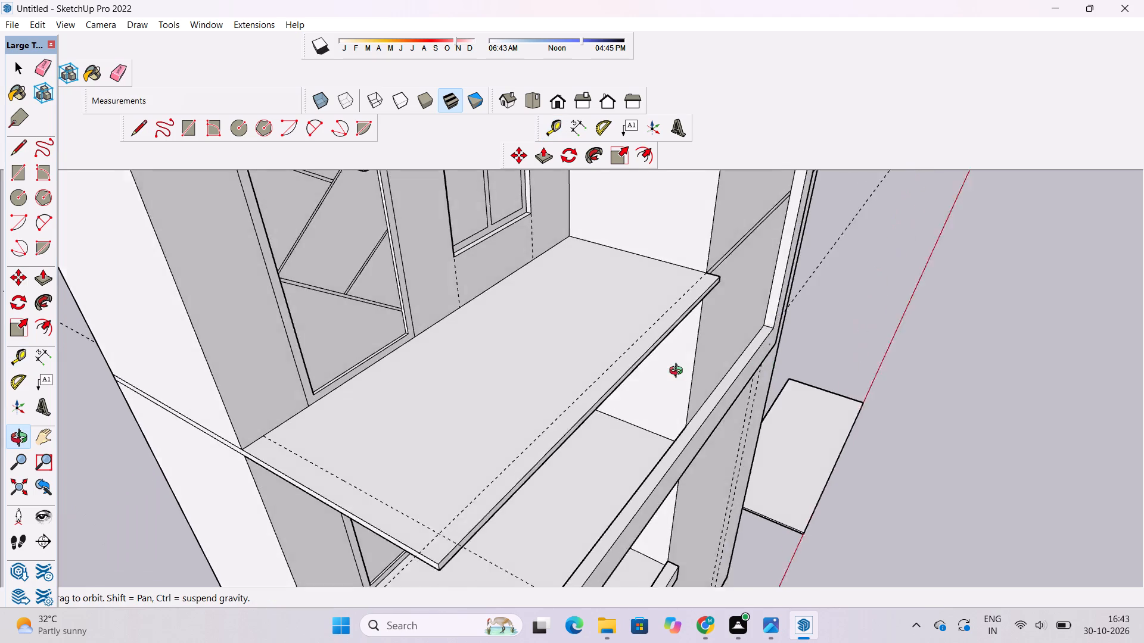
drag(679, 372, 629, 372)
drag(493, 394, 554, 397)
drag(561, 416, 496, 417)
shift+drag(484, 420, 514, 427)
drag(527, 437, 500, 432)
key(l)
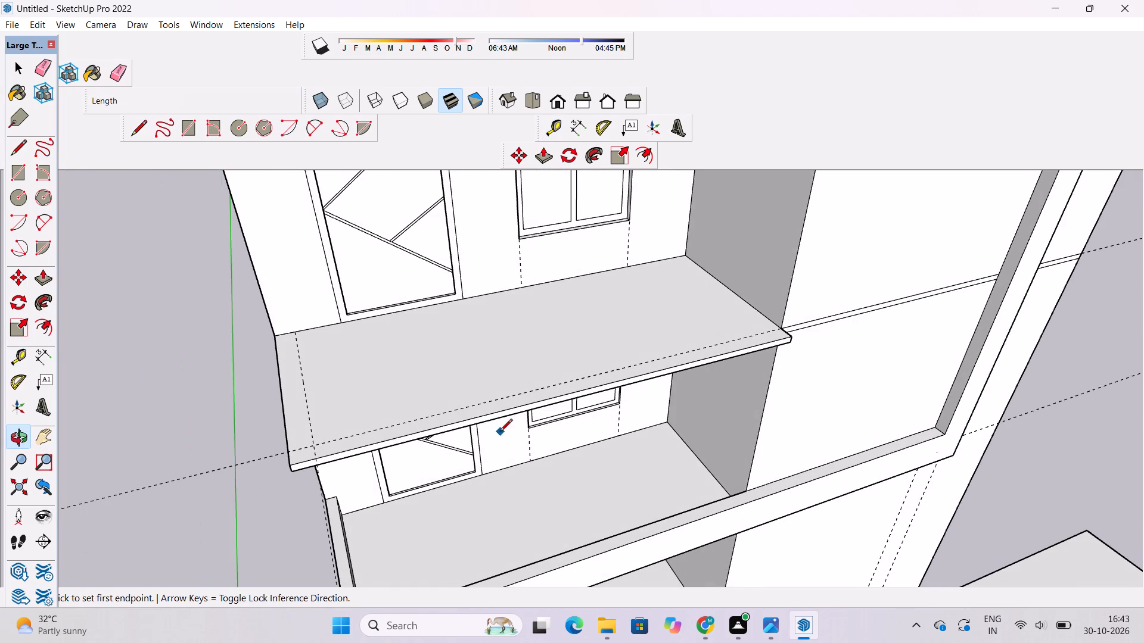
click(294, 332)
scroll(294, 332, down, 3)
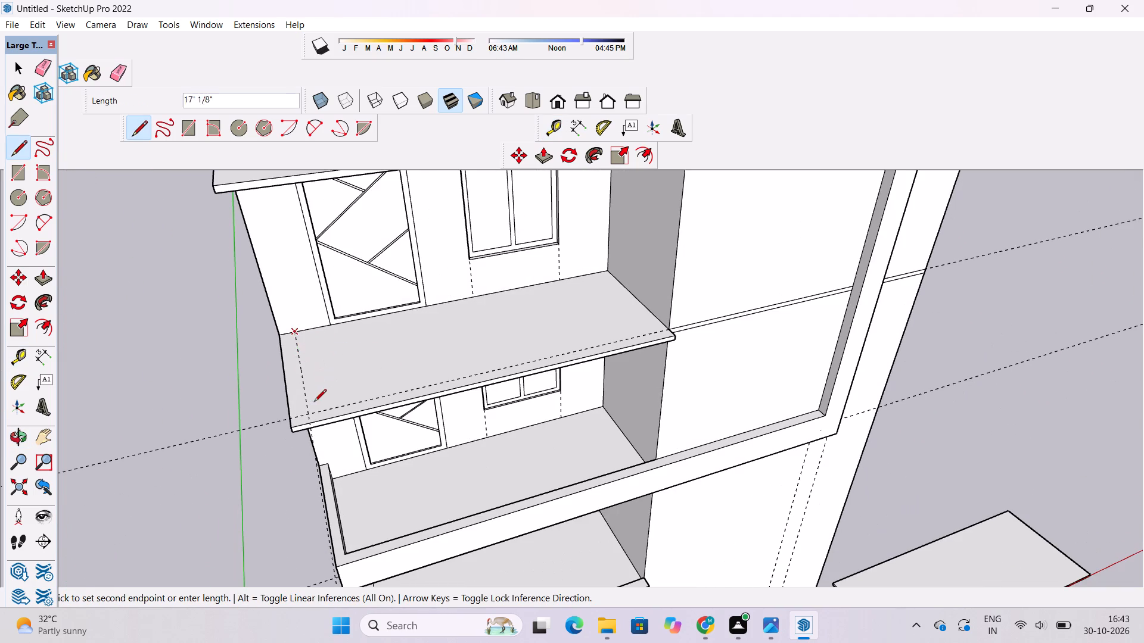
click(309, 413)
scroll(309, 413, down, 3)
scroll(587, 346, up, 3)
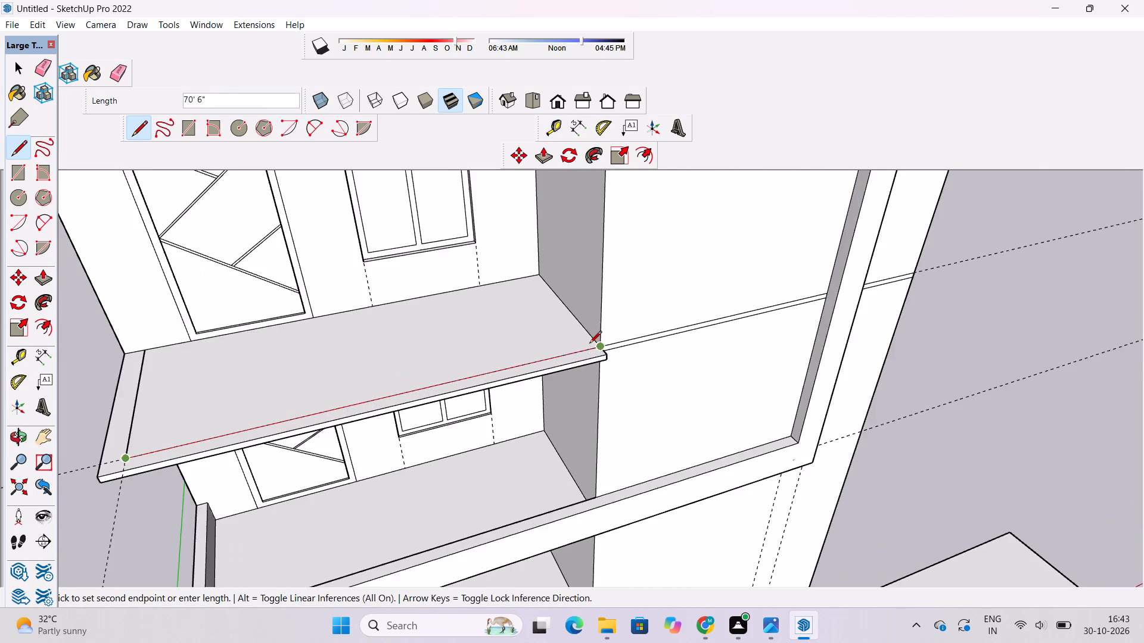
scroll(589, 344, up, 5)
click(604, 348)
scroll(604, 348, down, 7)
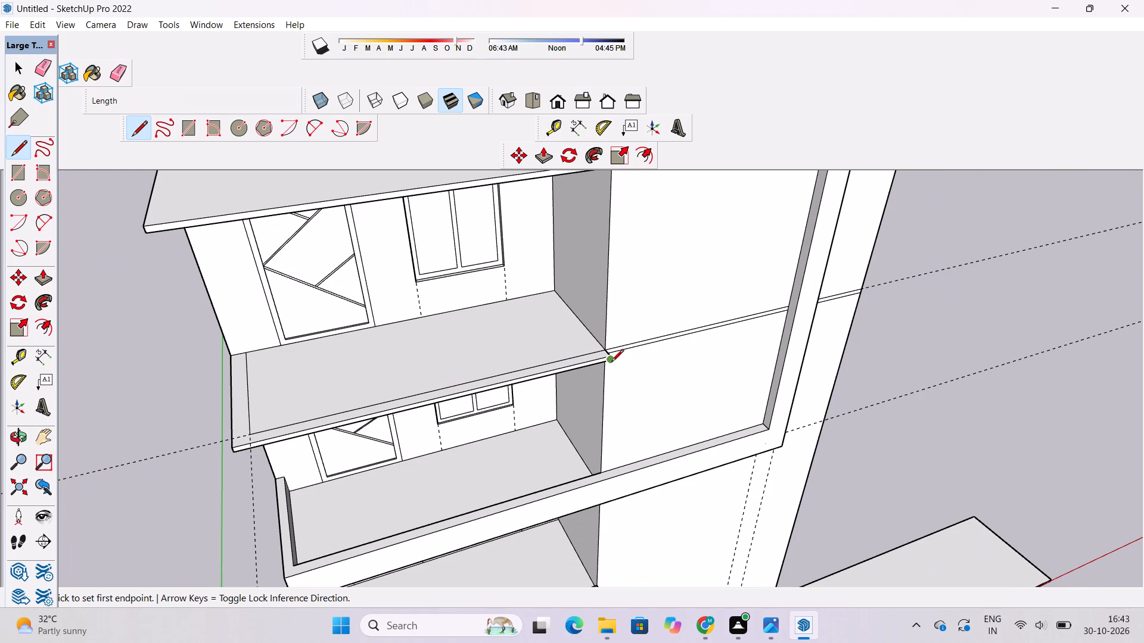
Place a guide 2' in from the front edge on the underside of the lower extended slab.
key(o)
drag(615, 379, 495, 308)
drag(437, 332, 530, 393)
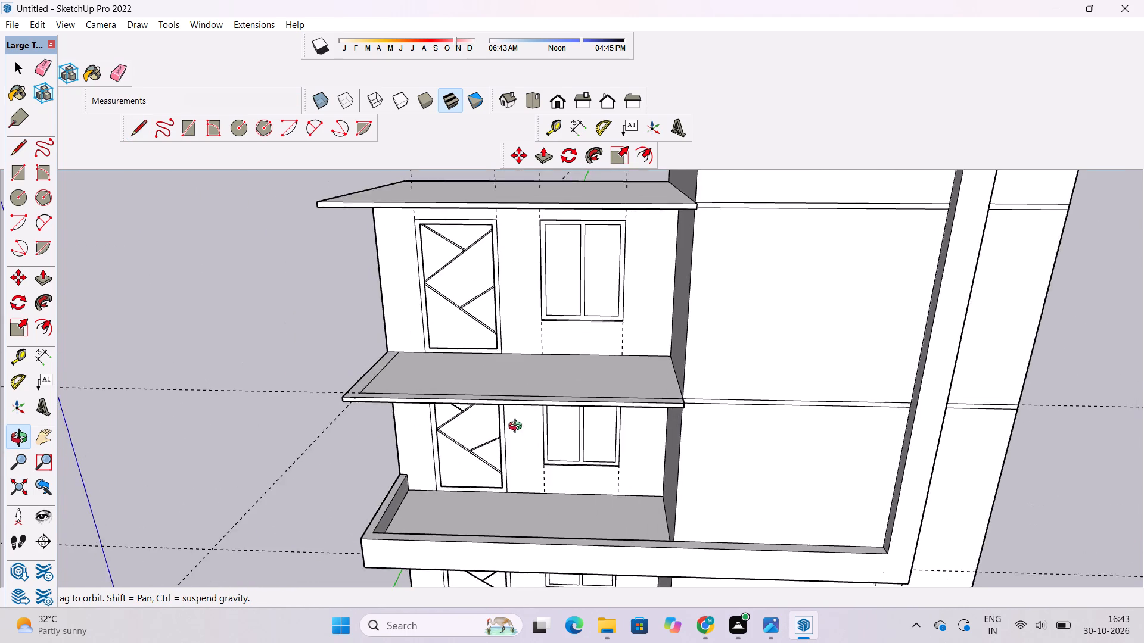
drag(518, 427, 528, 282)
drag(481, 321, 373, 522)
shift+drag(425, 456, 404, 475)
drag(403, 476, 415, 469)
scroll(444, 451, down, 2)
shift+drag(486, 452, 468, 463)
click(468, 463)
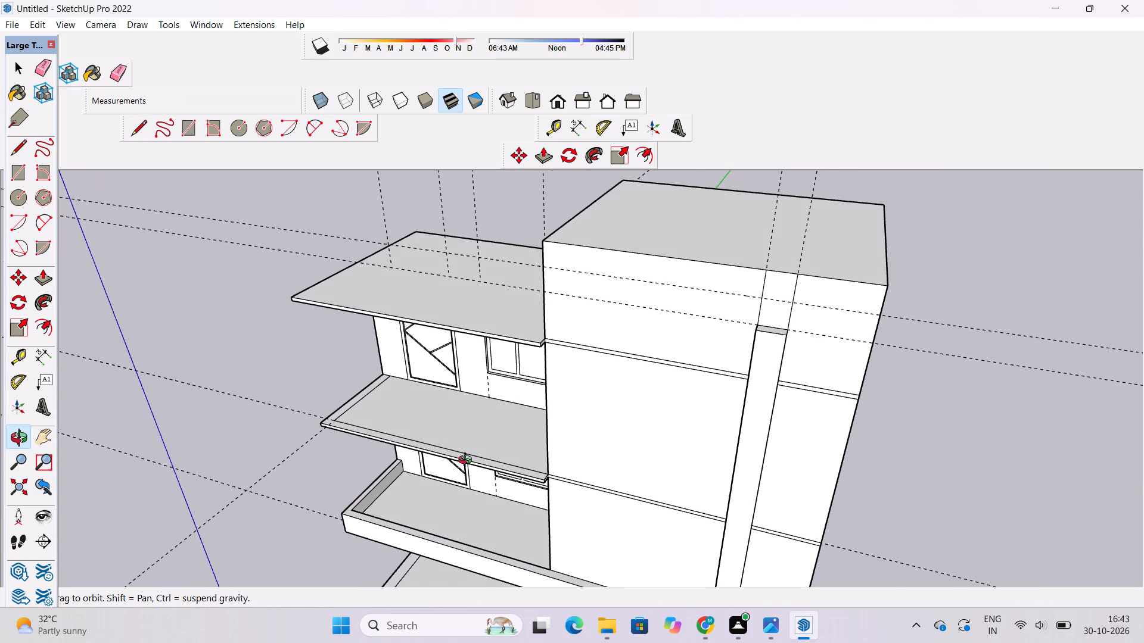
drag(468, 461, 511, 470)
shift+drag(535, 451, 485, 487)
drag(486, 489, 551, 461)
shift+drag(551, 461, 551, 488)
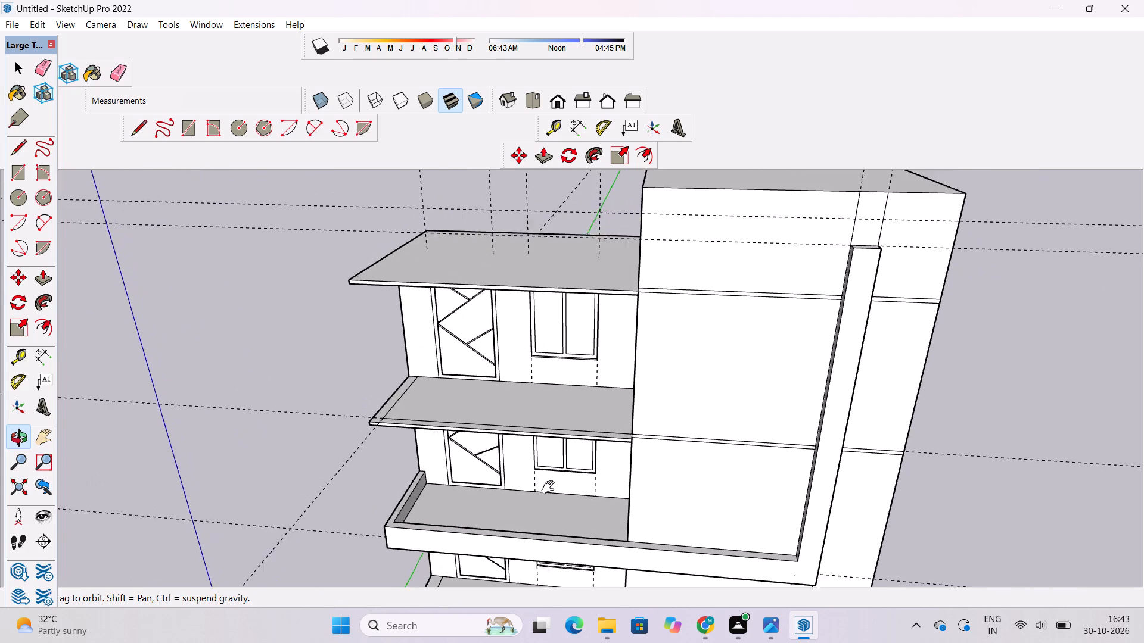
shift+drag(551, 488, 550, 495)
drag(550, 493, 599, 369)
scroll(555, 424, up, 3)
shift+drag(555, 435, 549, 470)
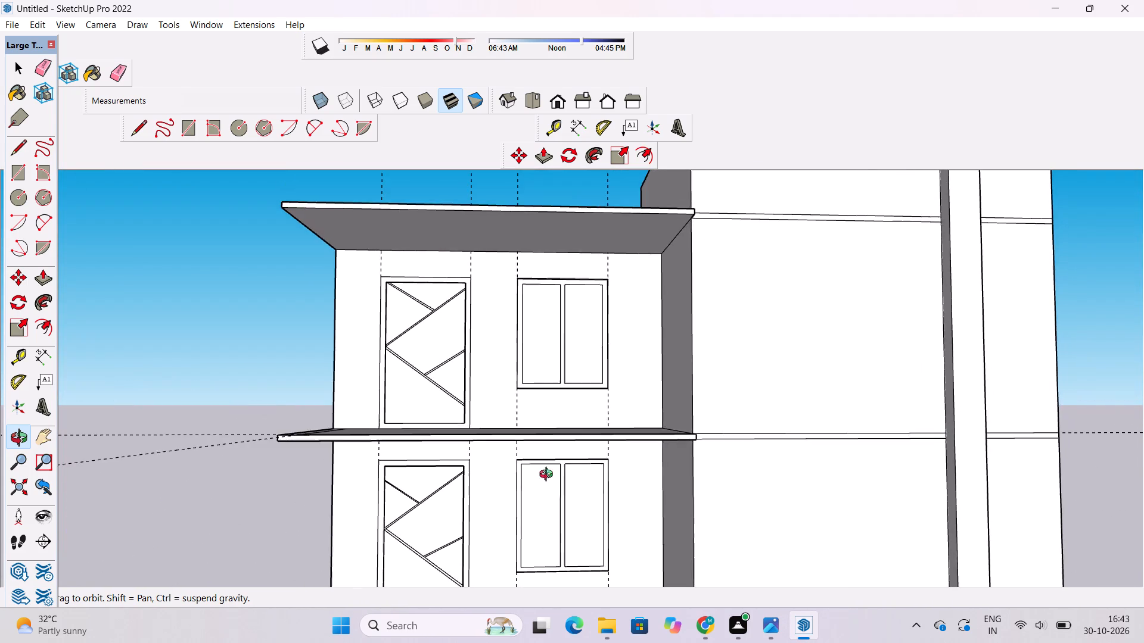
drag(548, 413, 548, 294)
shift+drag(495, 377, 536, 450)
drag(533, 442, 514, 394)
key(t)
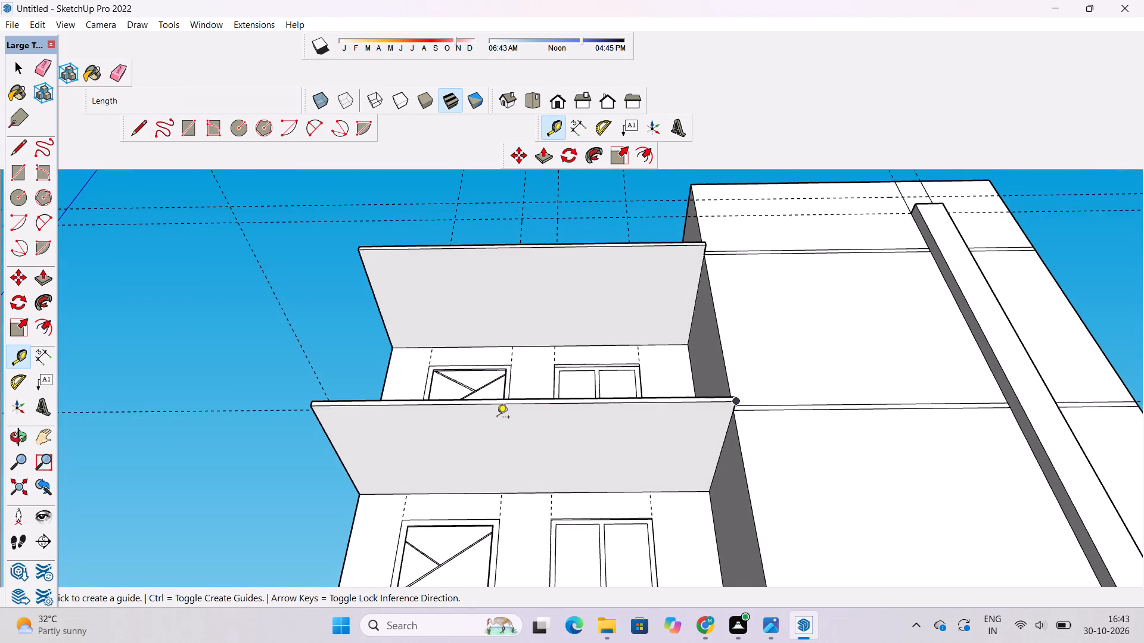
scroll(497, 418, up, 2)
click(531, 401)
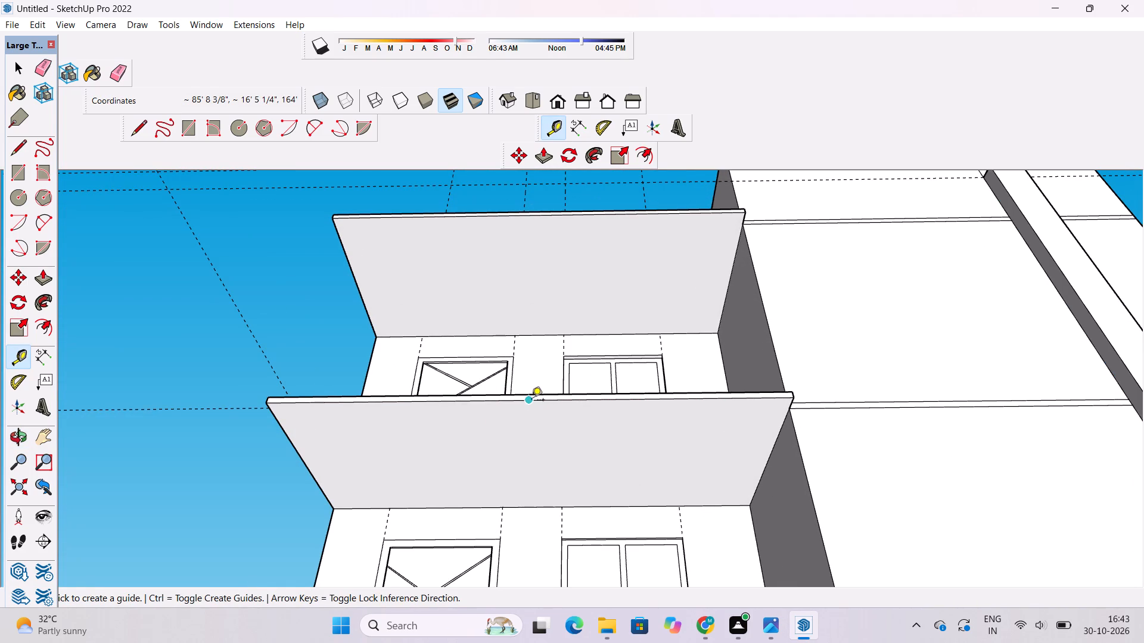
scroll(532, 413, up, 8)
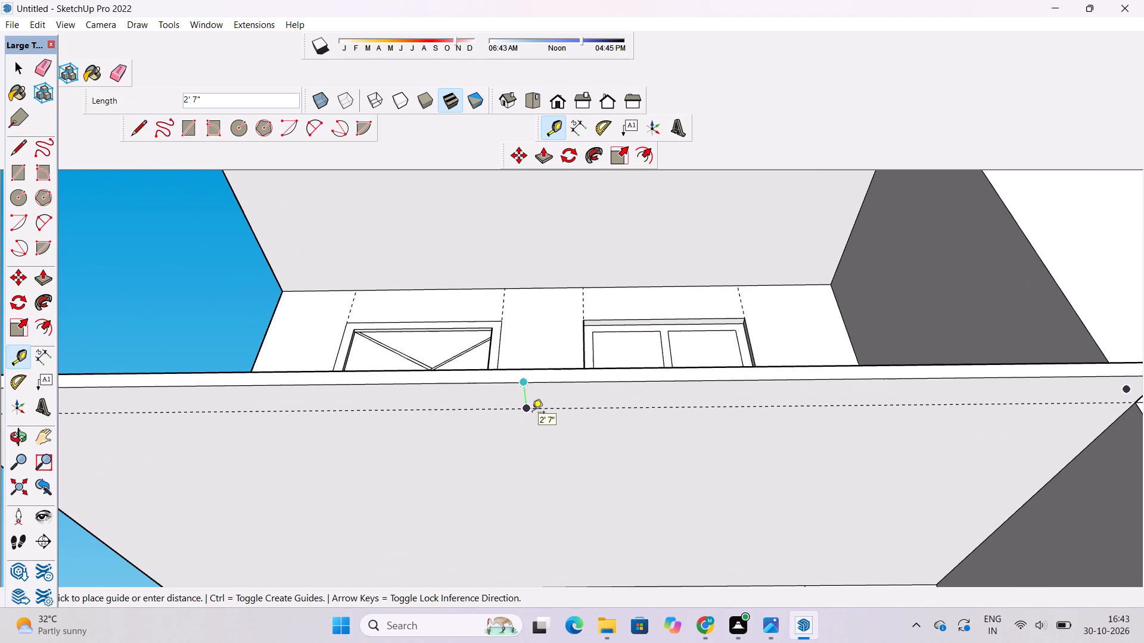
key(2)
key(apostrophe)
key(Return)
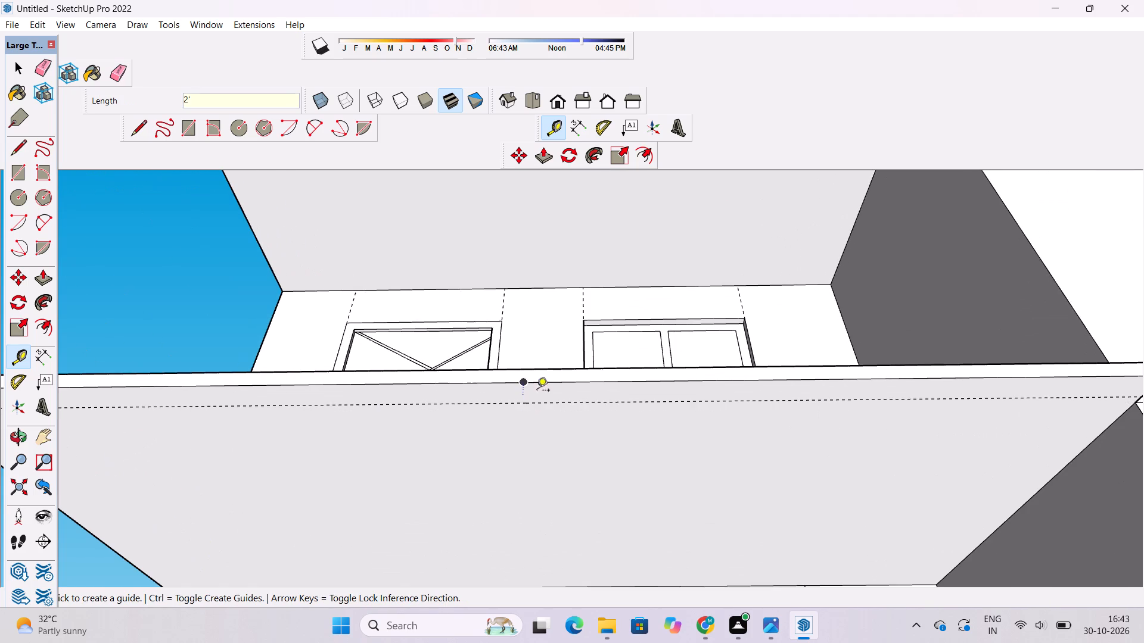
Place a second guide 2' in from the outer side edge on the same slab's underside.
scroll(537, 391, down, 9)
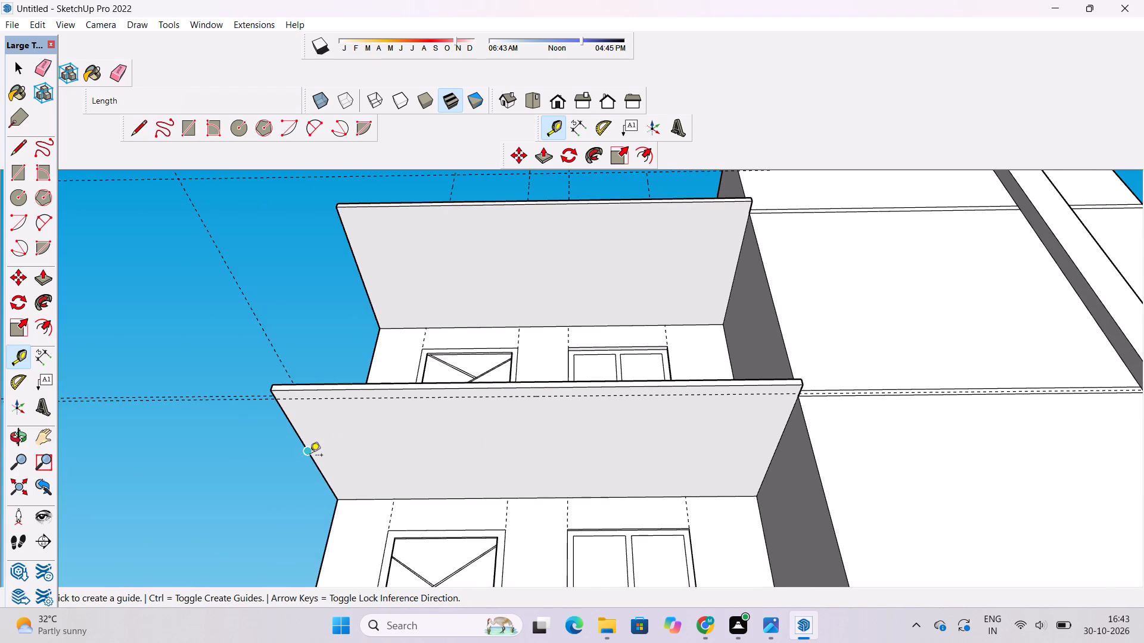
scroll(310, 456, up, 4)
click(306, 453)
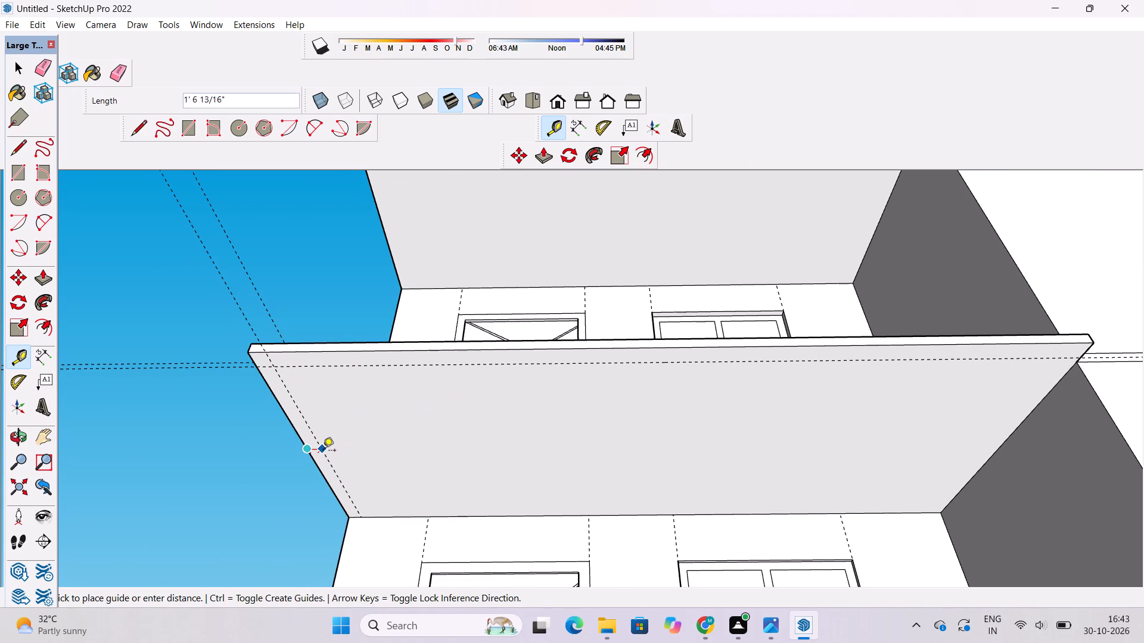
text(2')
key(Return)
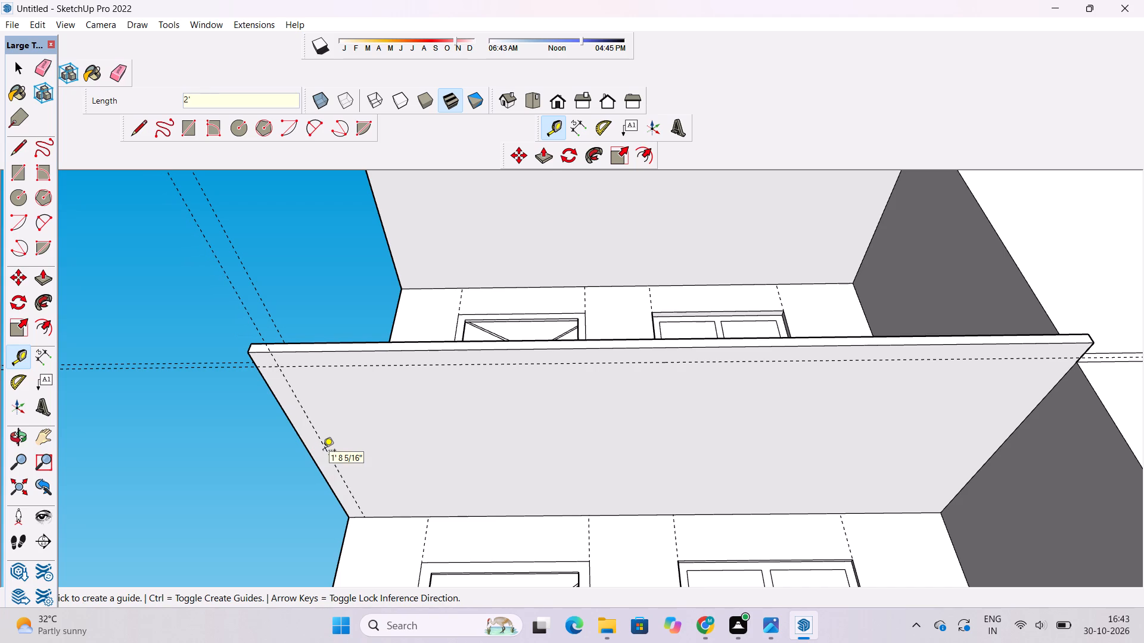
Draw lines along both guides on the underside, the front one 71' 6" long, marking off a side and front border.
click(138, 132)
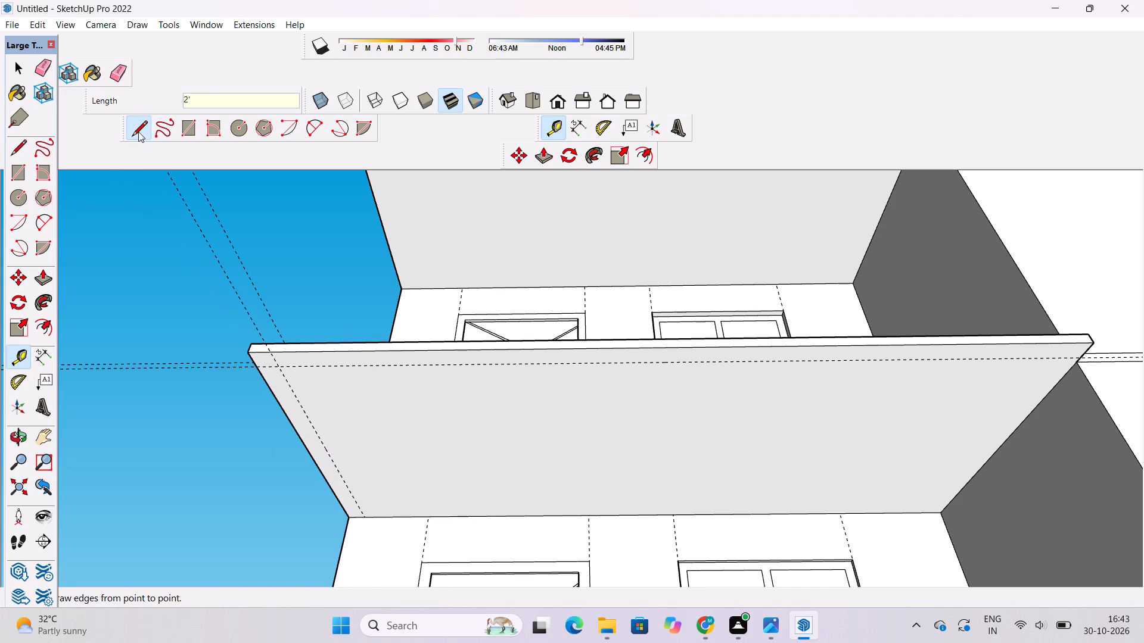
click(366, 518)
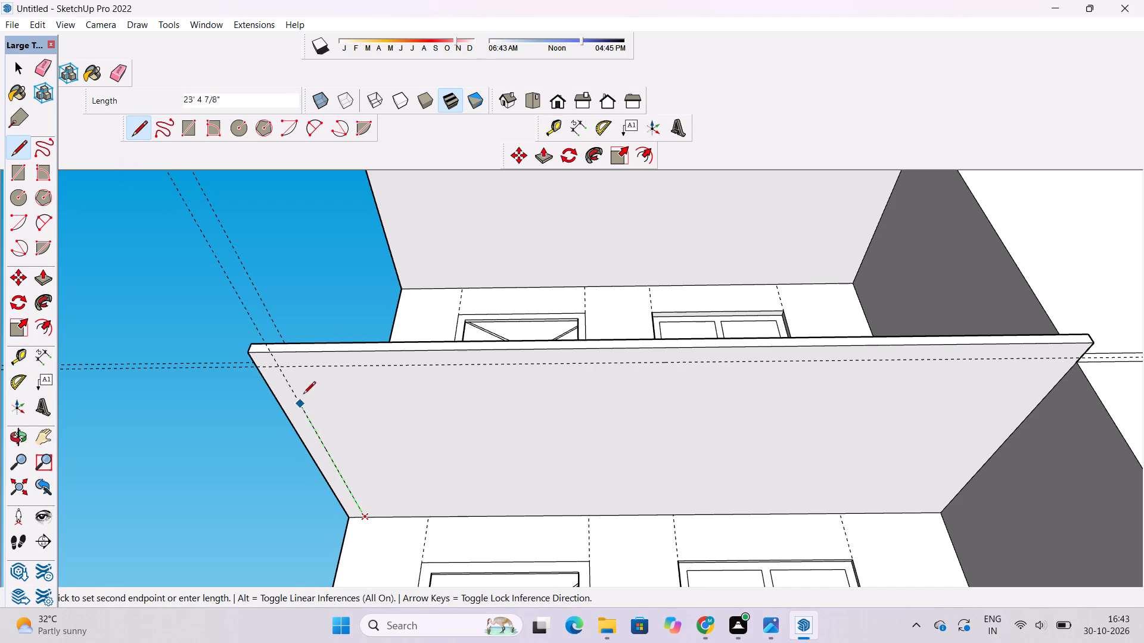
click(276, 367)
scroll(270, 370, down, 3)
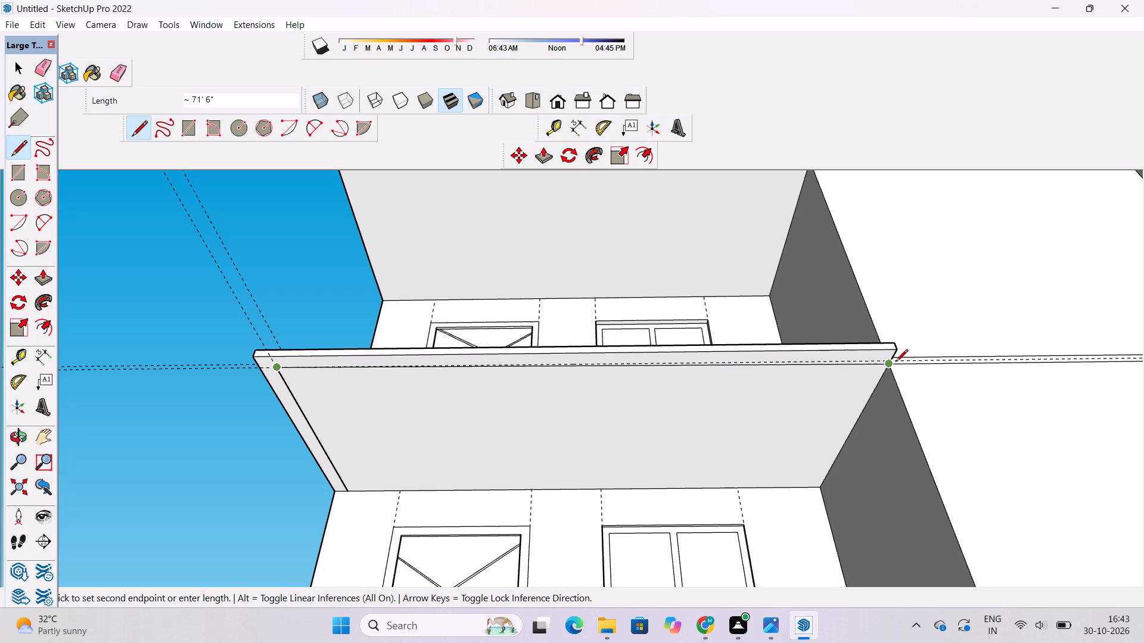
scroll(896, 364, up, 10)
click(883, 354)
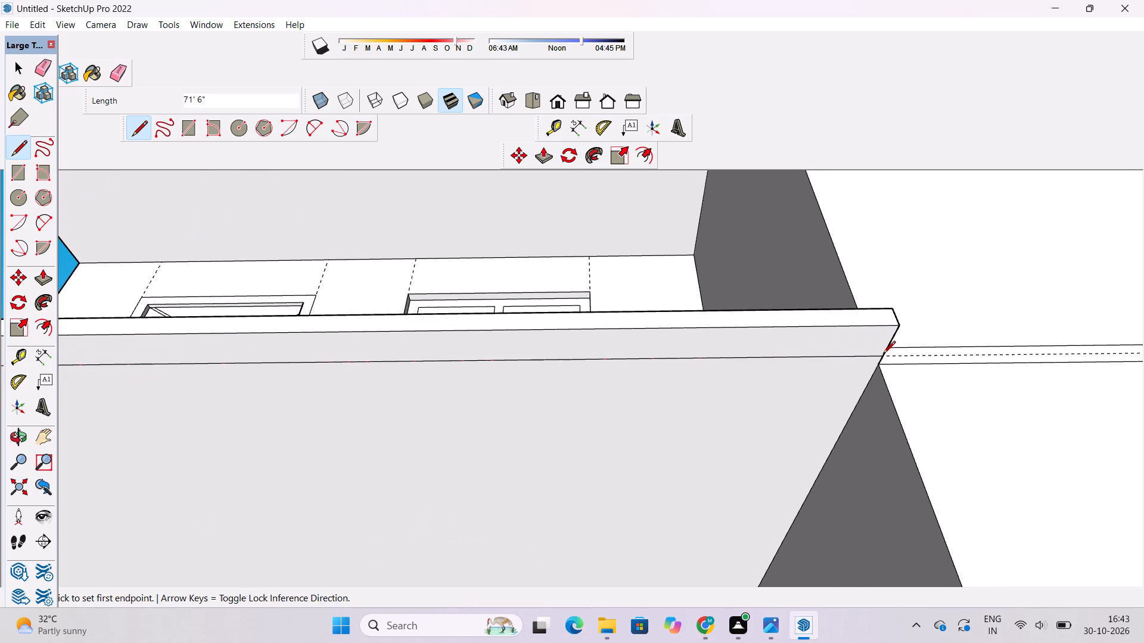
Erase the front and side construction guides used for the border lines on the slab's underside.
drag(120, 73, 122, 85)
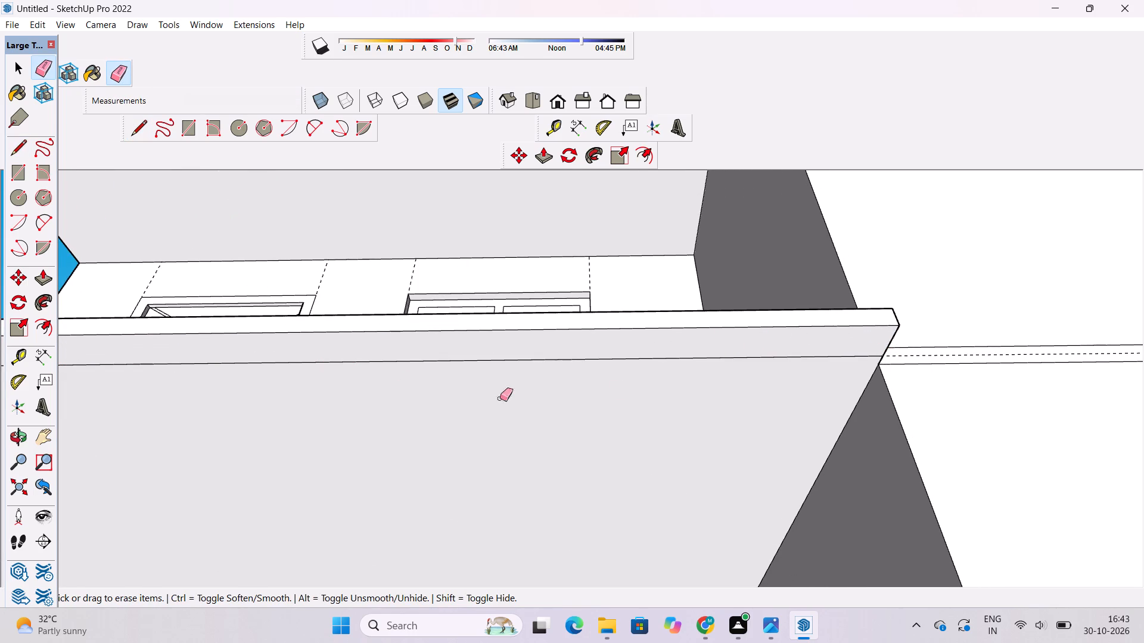
scroll(739, 391, down, 8)
scroll(668, 395, down, 5)
scroll(286, 404, up, 2)
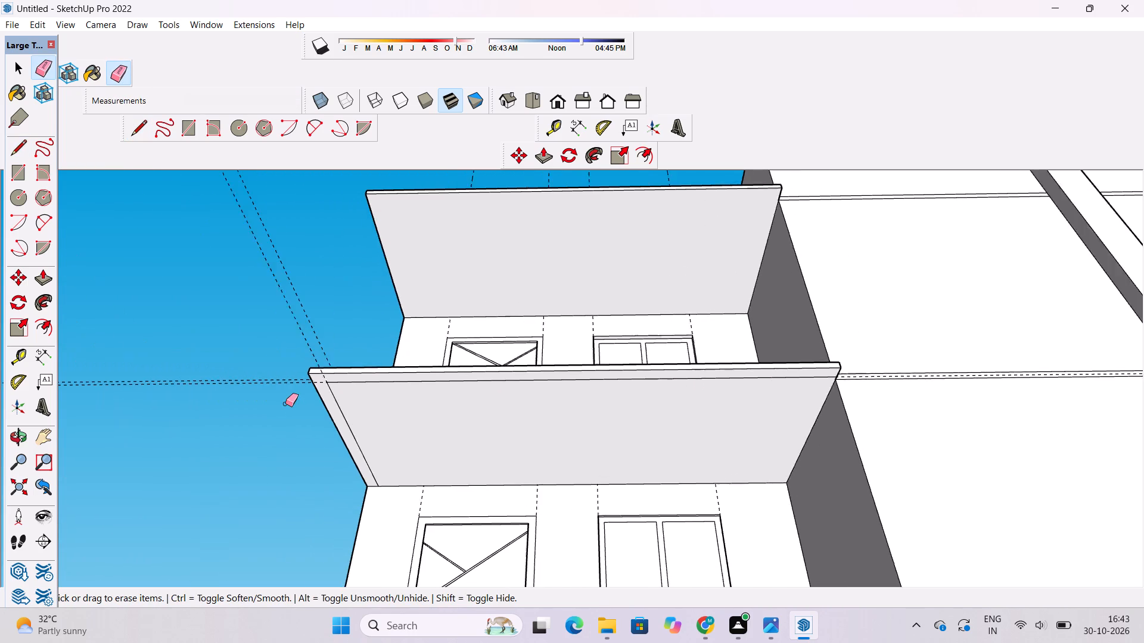
scroll(285, 404, up, 10)
scroll(332, 351, down, 1)
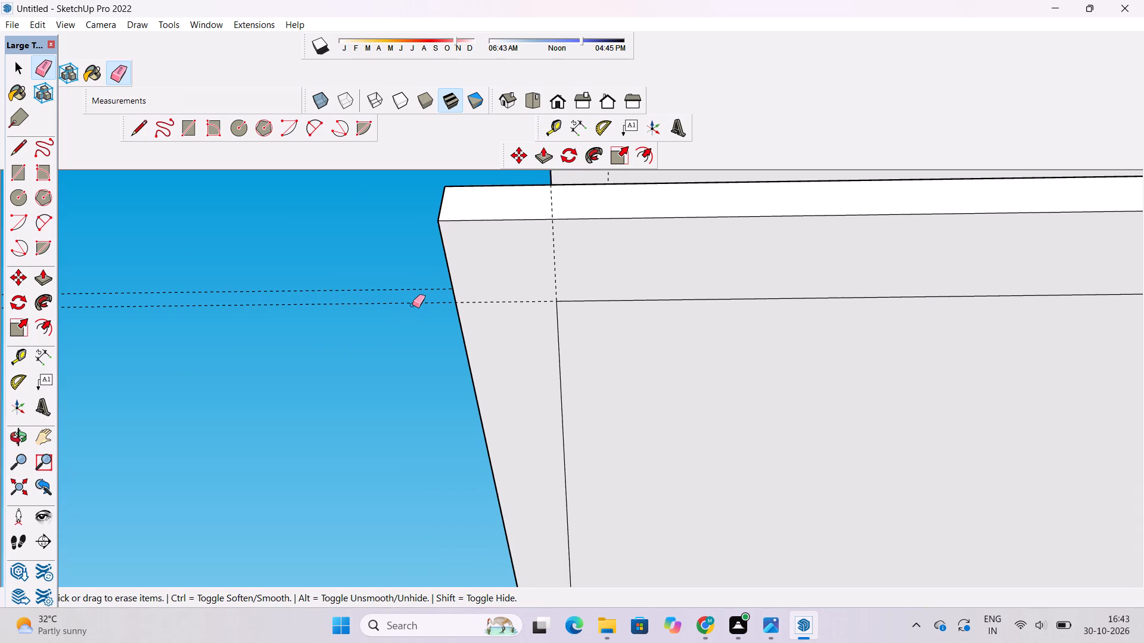
click(414, 304)
scroll(414, 304, down, 8)
scroll(433, 306, up, 9)
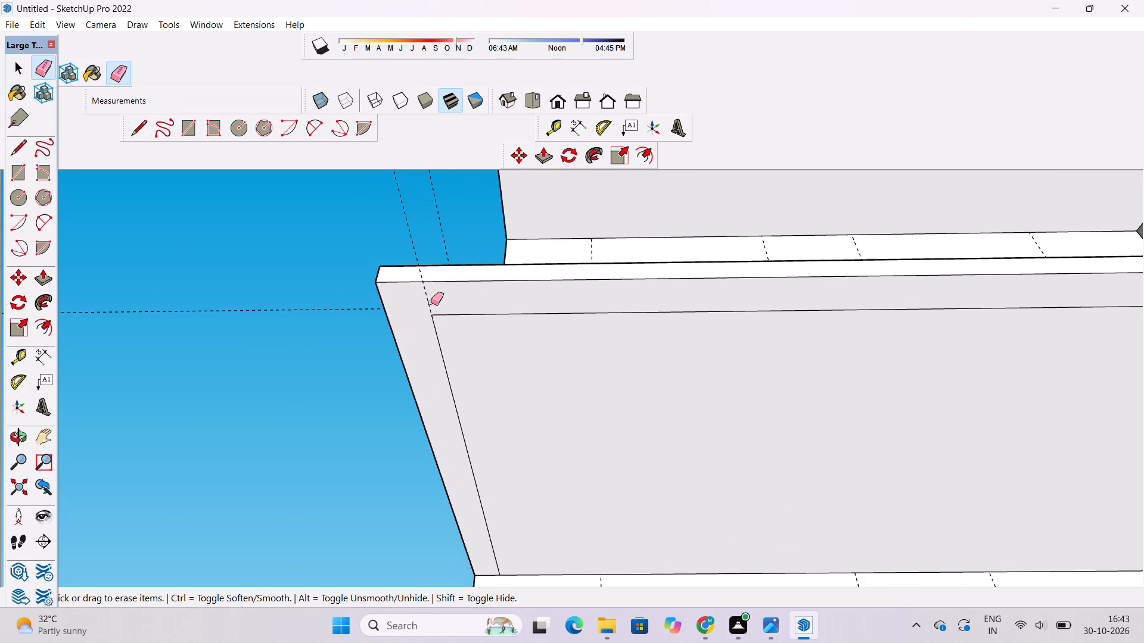
click(427, 299)
scroll(425, 297, down, 8)
Push/Pull the L-shaped border strip on the slab's underside downward 1.5'.
key(o)
shift+drag(415, 407, 403, 317)
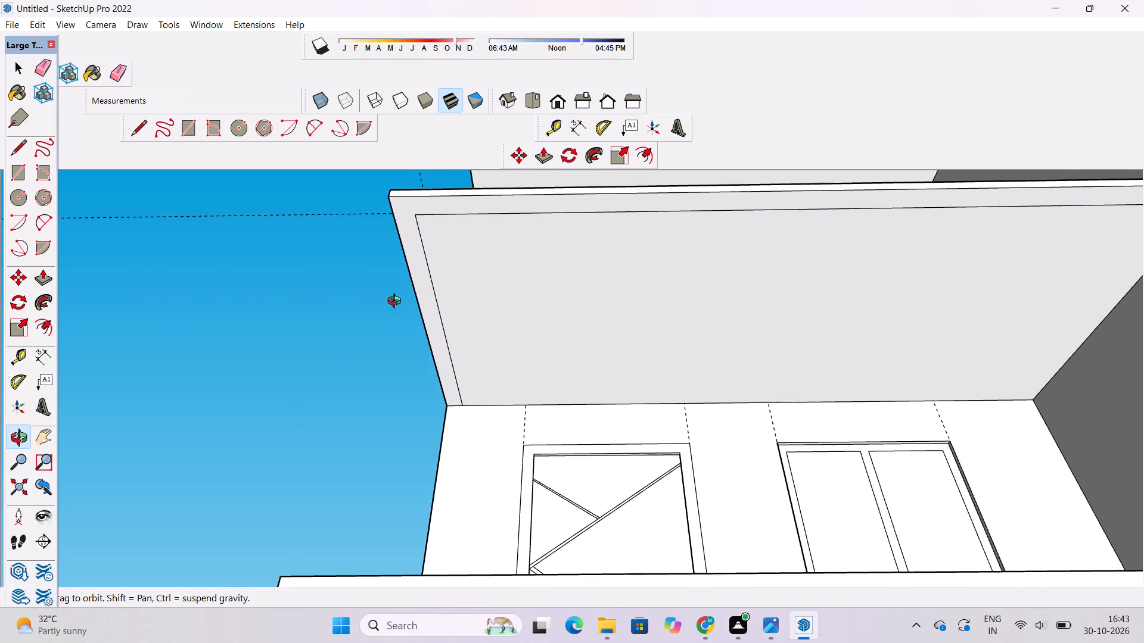
scroll(397, 302, down, 5)
drag(405, 348, 394, 426)
shift+drag(548, 391, 484, 401)
scroll(689, 332, up, 2)
shift+drag(675, 311, 622, 289)
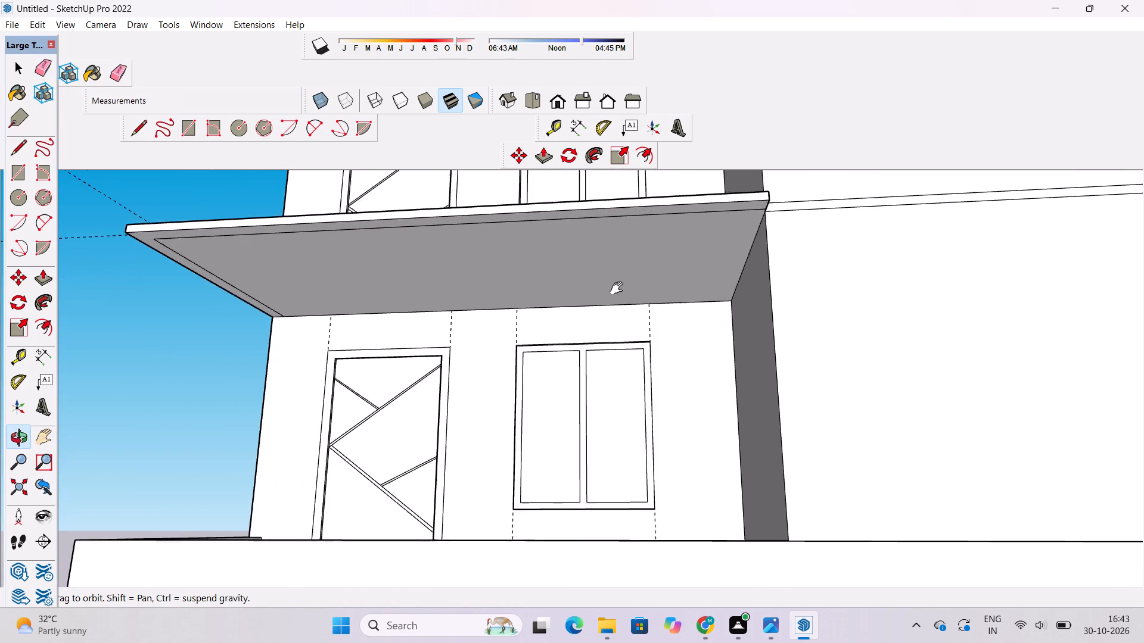
drag(609, 291, 598, 352)
shift+drag(572, 321, 686, 355)
drag(687, 356, 578, 306)
key(p)
click(657, 237)
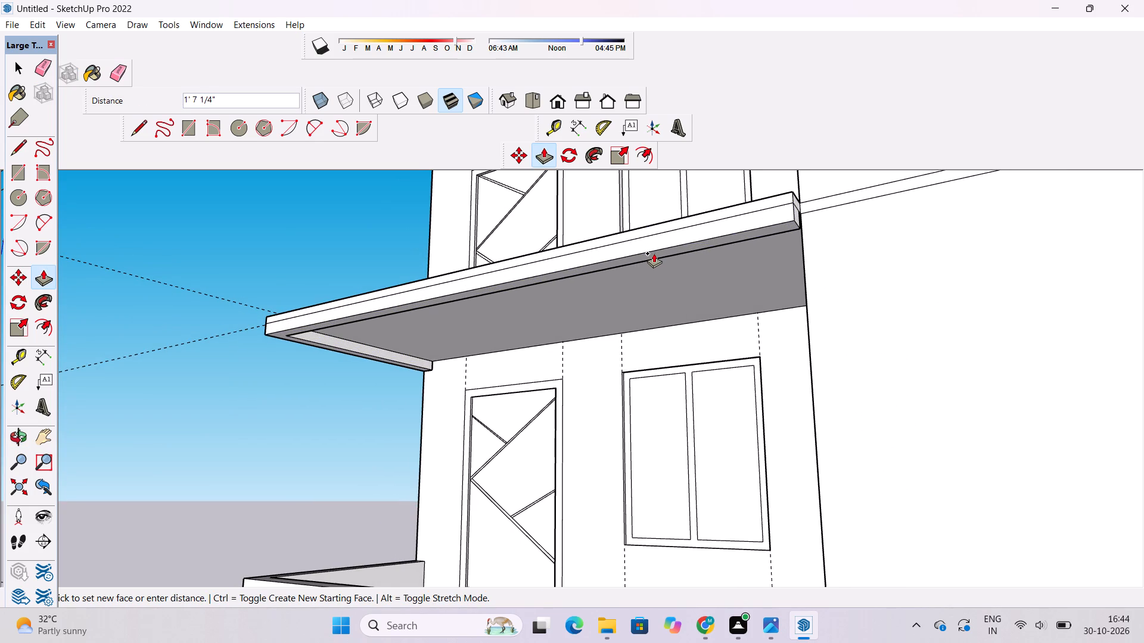
text(1.5')
key(Return)
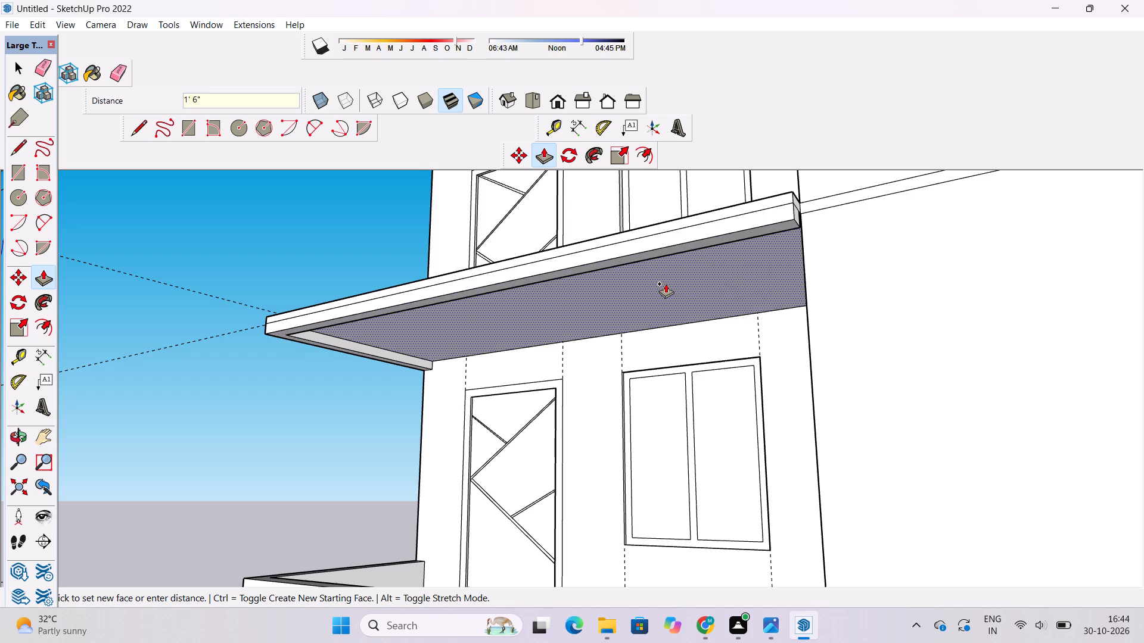
Examine the slab's lowered border from below against the parapet band and neighbouring storeys.
scroll(667, 287, down, 5)
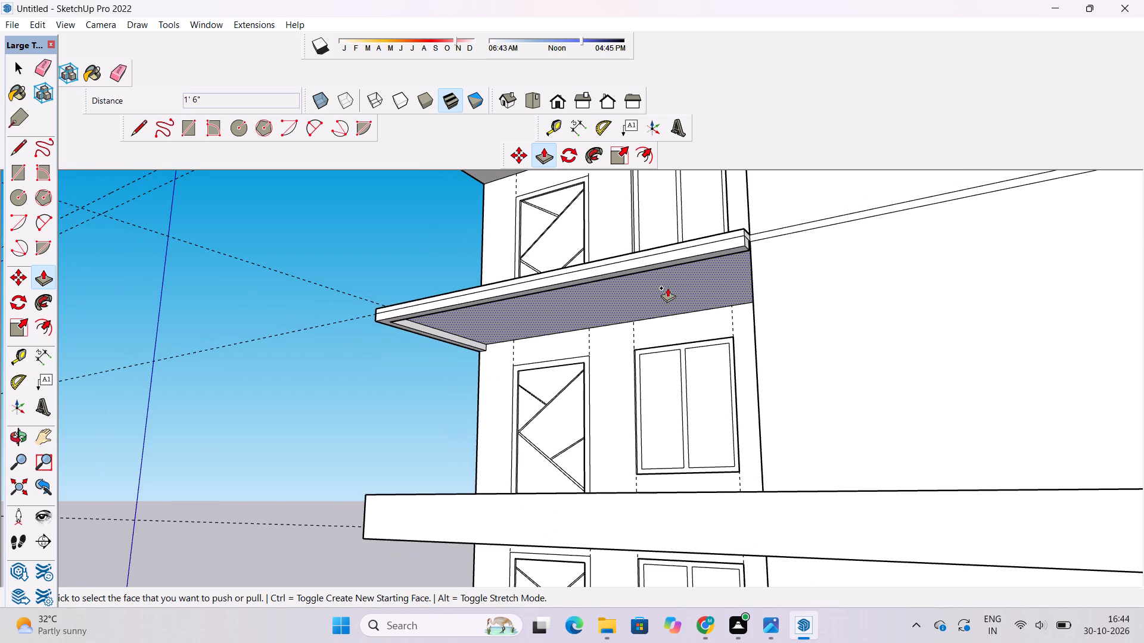
key(o)
shift+drag(604, 368, 571, 304)
drag(571, 304, 595, 341)
key(space)
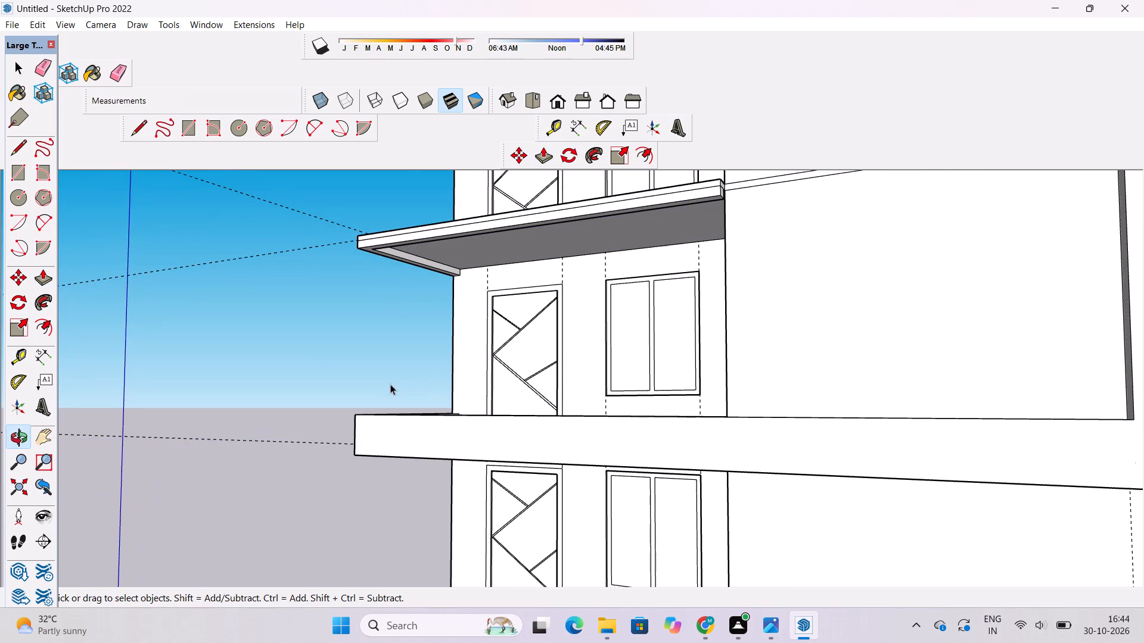
click(384, 382)
scroll(383, 377, down, 1)
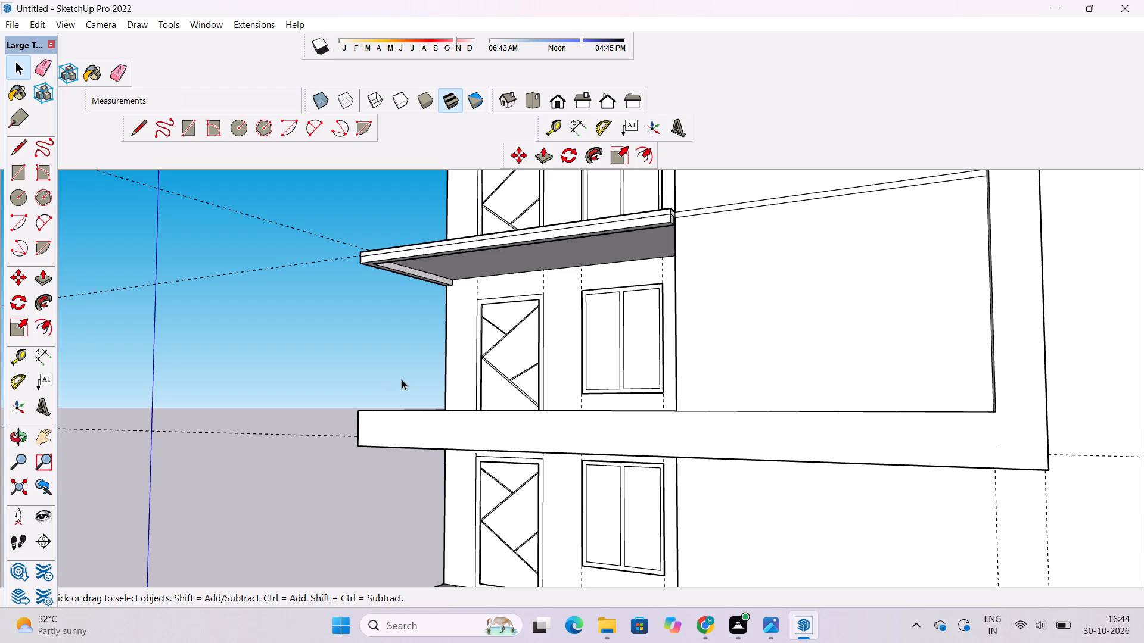
scroll(440, 376, down, 1)
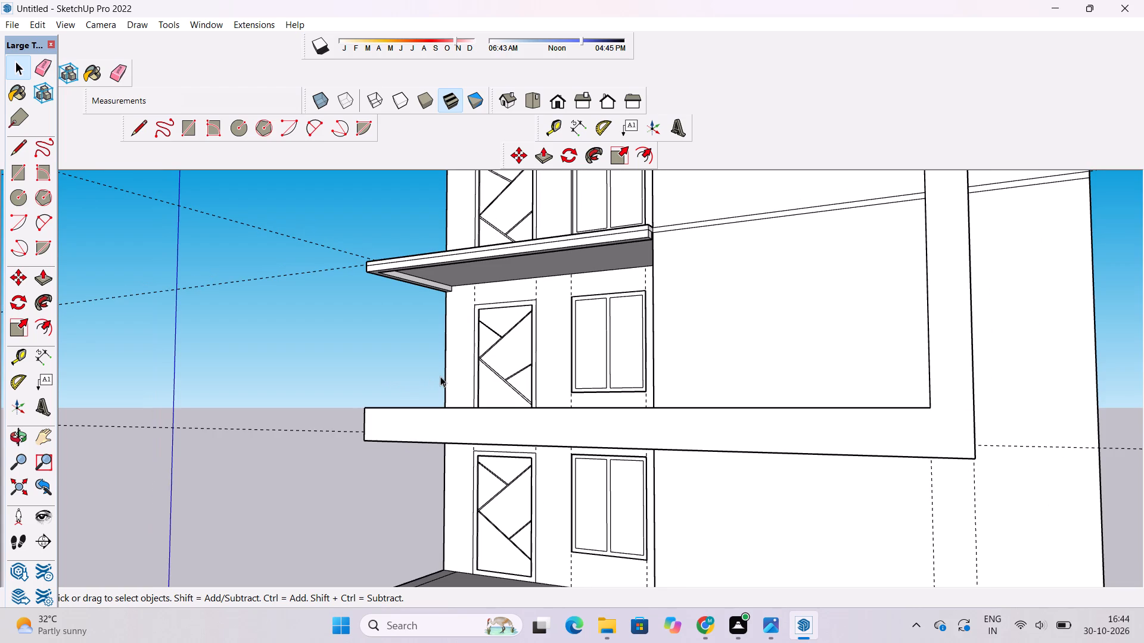
Draw a 2' 7" line on the slab's top, extending the side border line from the inner border corner to the front edge.
key(o)
shift+drag(439, 401, 429, 368)
drag(429, 367, 475, 404)
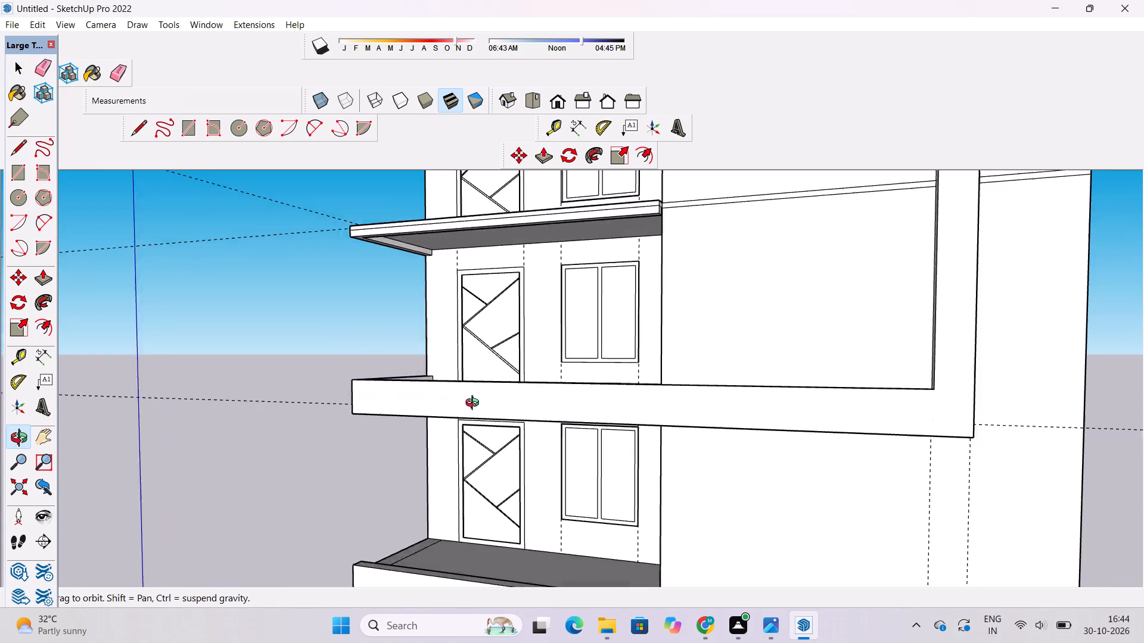
drag(475, 404, 520, 464)
scroll(515, 392, down, 4)
shift+drag(518, 383, 527, 408)
drag(533, 422, 617, 500)
scroll(551, 370, up, 3)
shift+drag(542, 392, 527, 433)
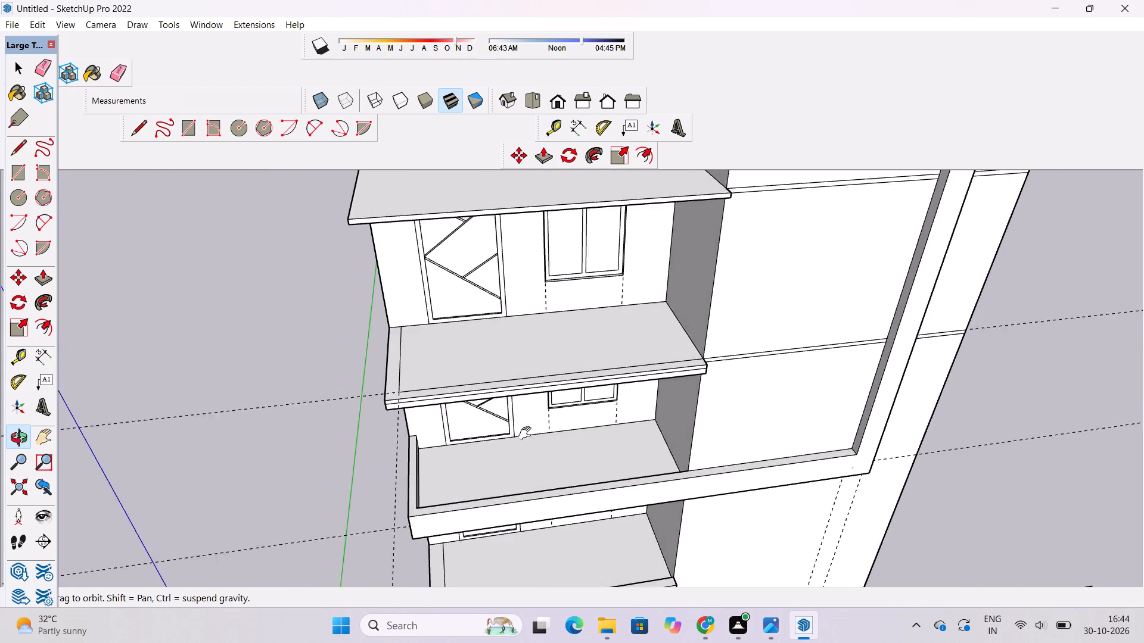
shift+drag(527, 433, 526, 436)
drag(523, 444, 513, 366)
shift+drag(513, 364, 519, 383)
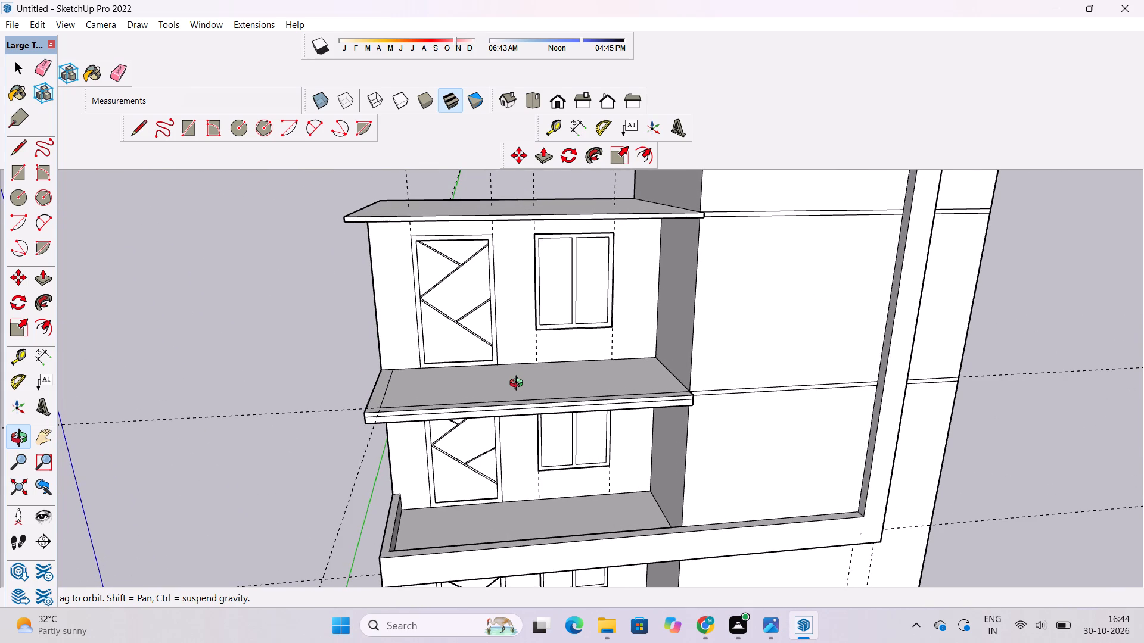
shift+drag(515, 388, 536, 387)
drag(537, 387, 505, 401)
shift+drag(505, 398, 521, 422)
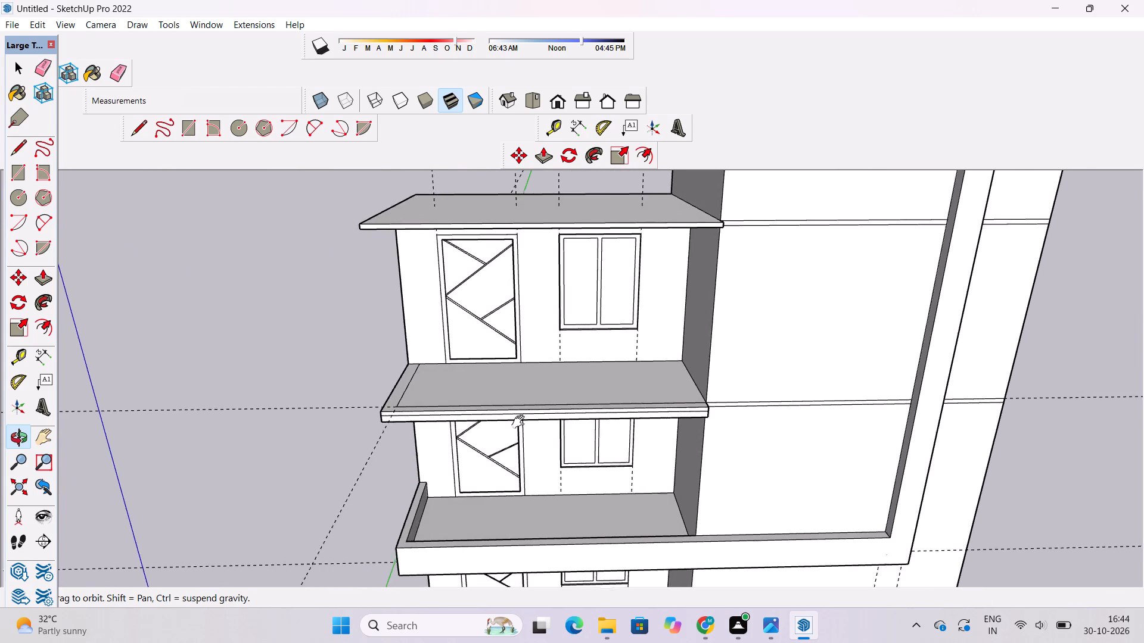
shift+drag(521, 422, 524, 429)
shift+drag(524, 431, 507, 433)
shift+drag(502, 434, 529, 439)
click(532, 444)
scroll(421, 443, up, 4)
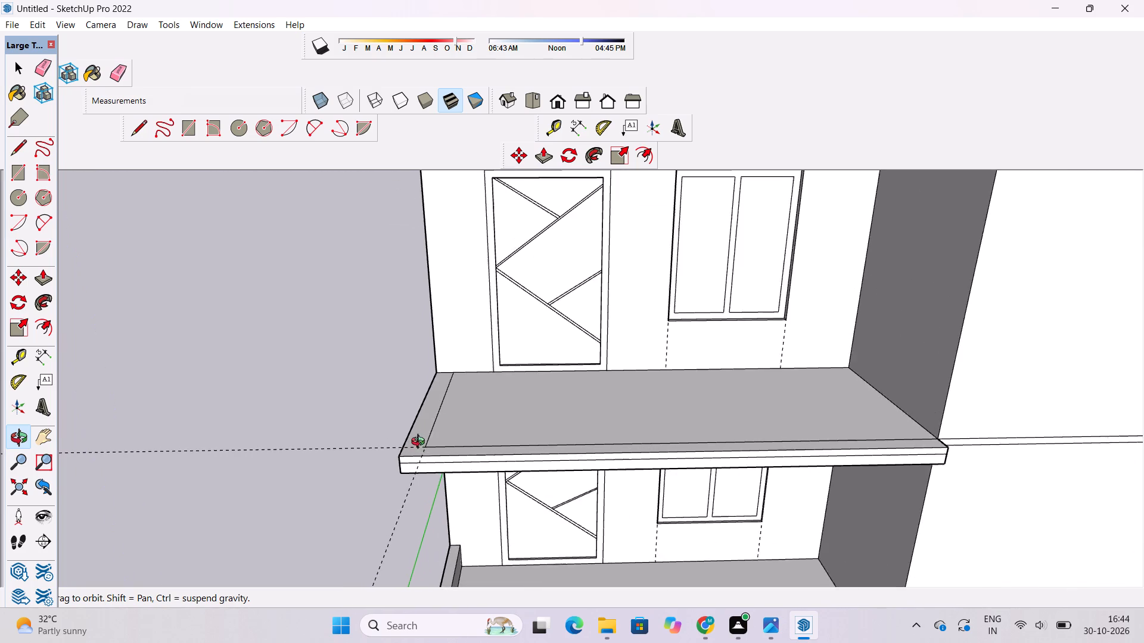
scroll(421, 443, up, 5)
key(l)
scroll(439, 438, up, 3)
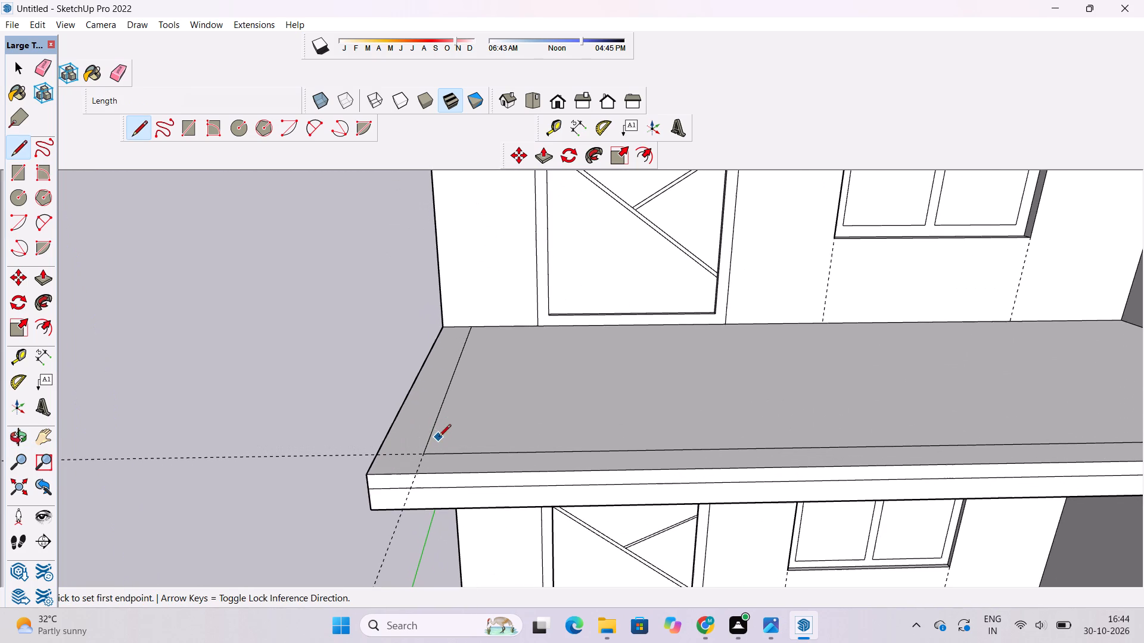
click(424, 456)
click(415, 475)
Push/Pull the side border strip on the upper balcony slab upward 40' to the roof slab, forming a side wall.
scroll(415, 475, down, 5)
key(p)
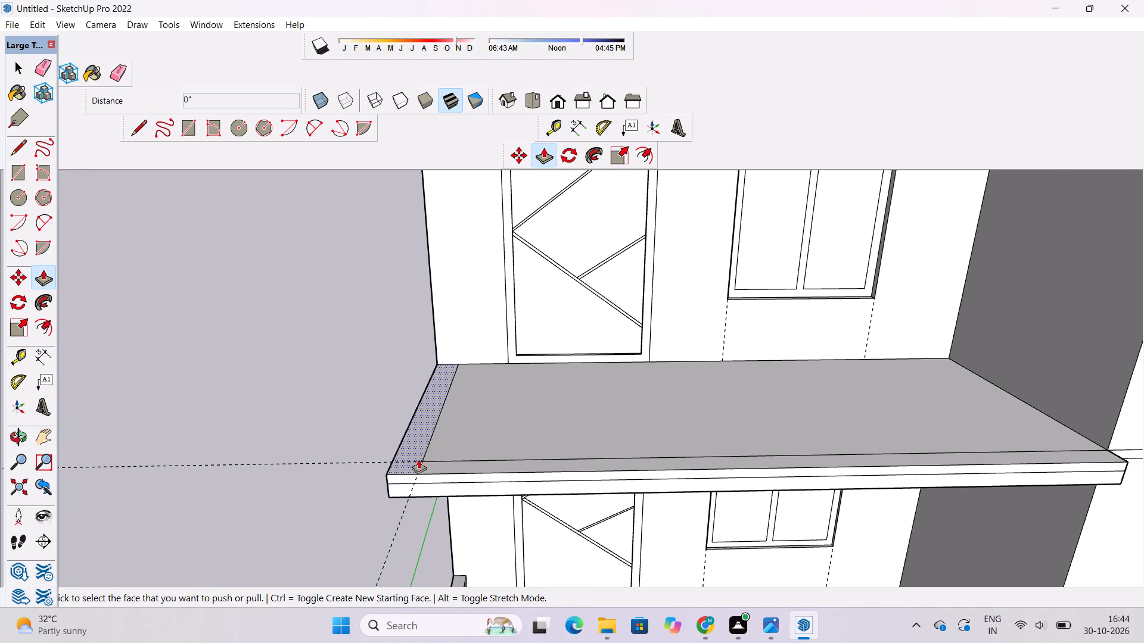
click(409, 465)
scroll(412, 454, down, 5)
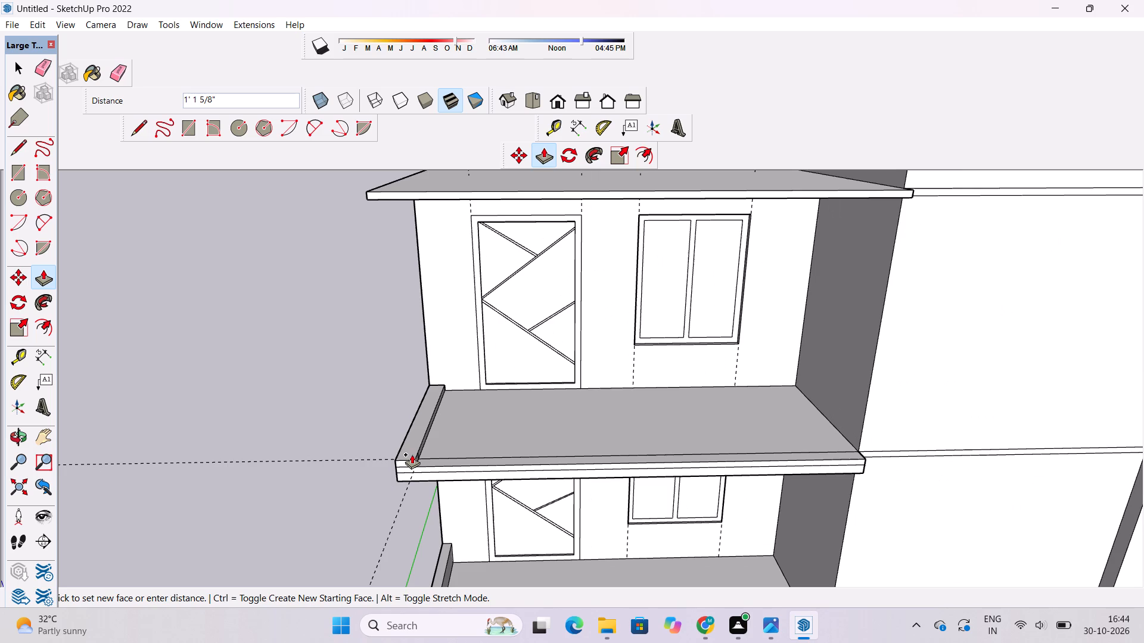
scroll(412, 454, down, 3)
scroll(400, 399, up, 2)
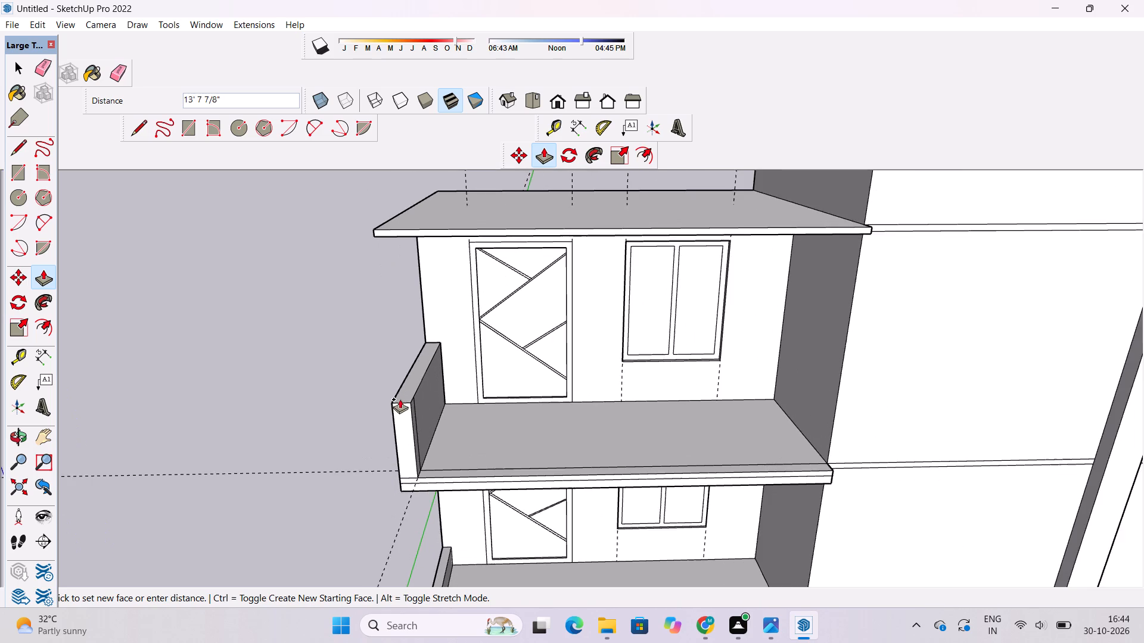
scroll(400, 399, down, 3)
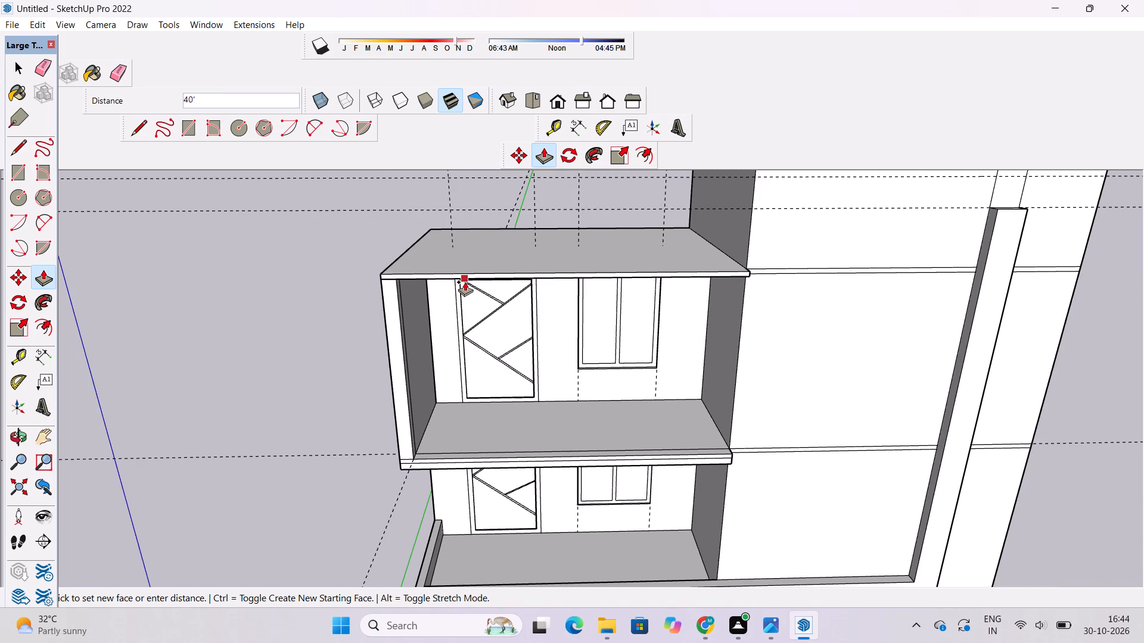
click(465, 282)
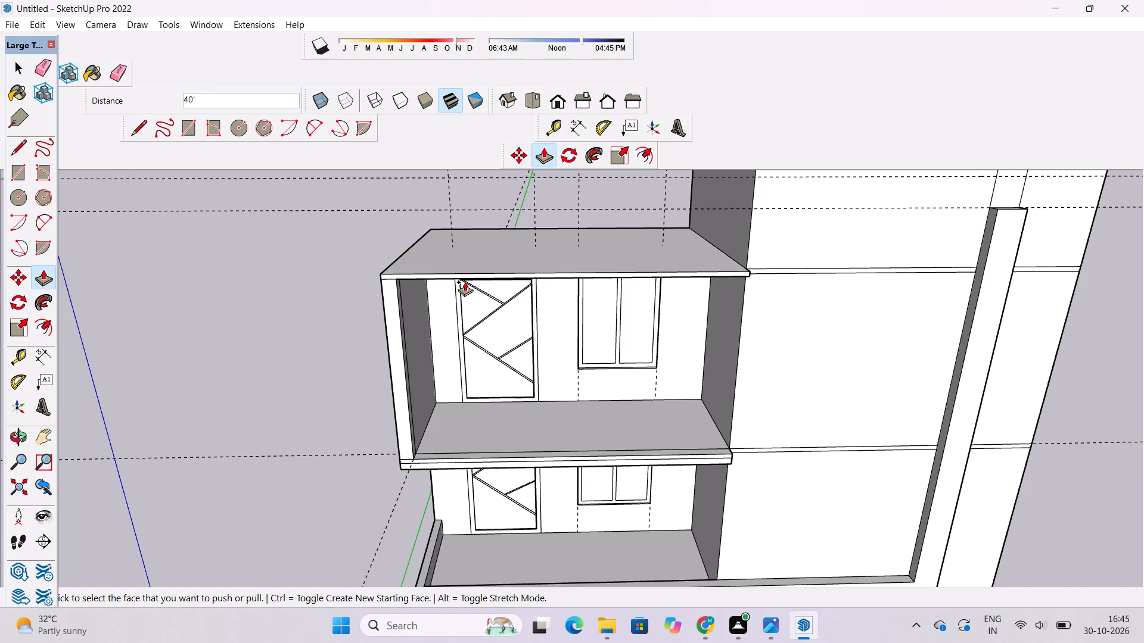
Examine the upper balcony's new side wall, roof slab underside and floor from the front, below and above.
key(o)
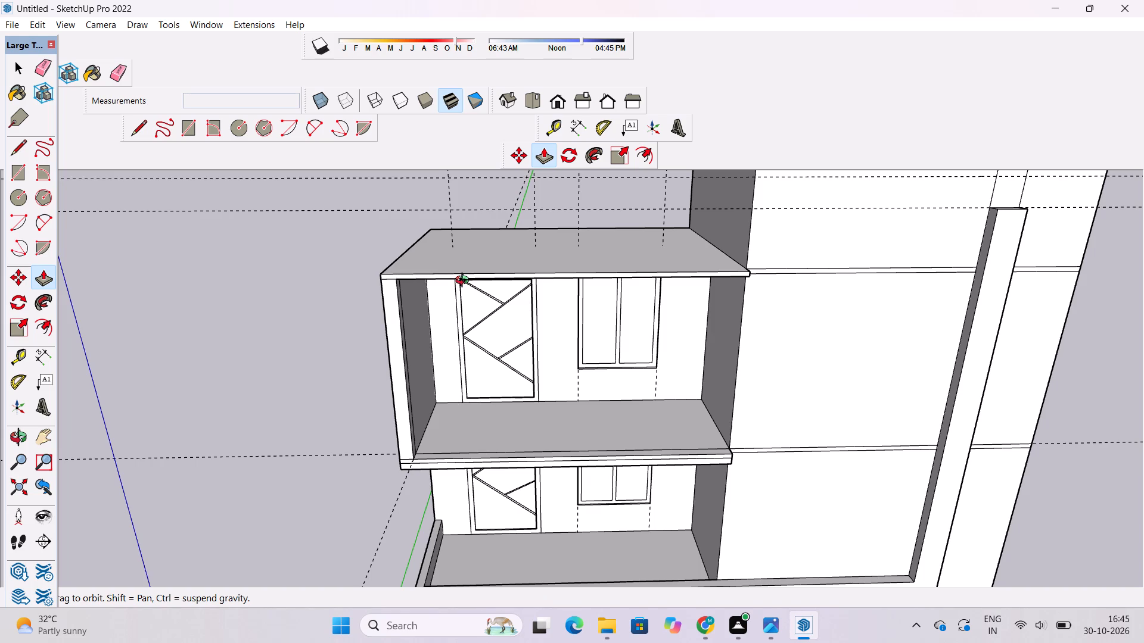
shift+drag(462, 306, 465, 331)
drag(466, 339, 466, 297)
scroll(467, 294, down, 5)
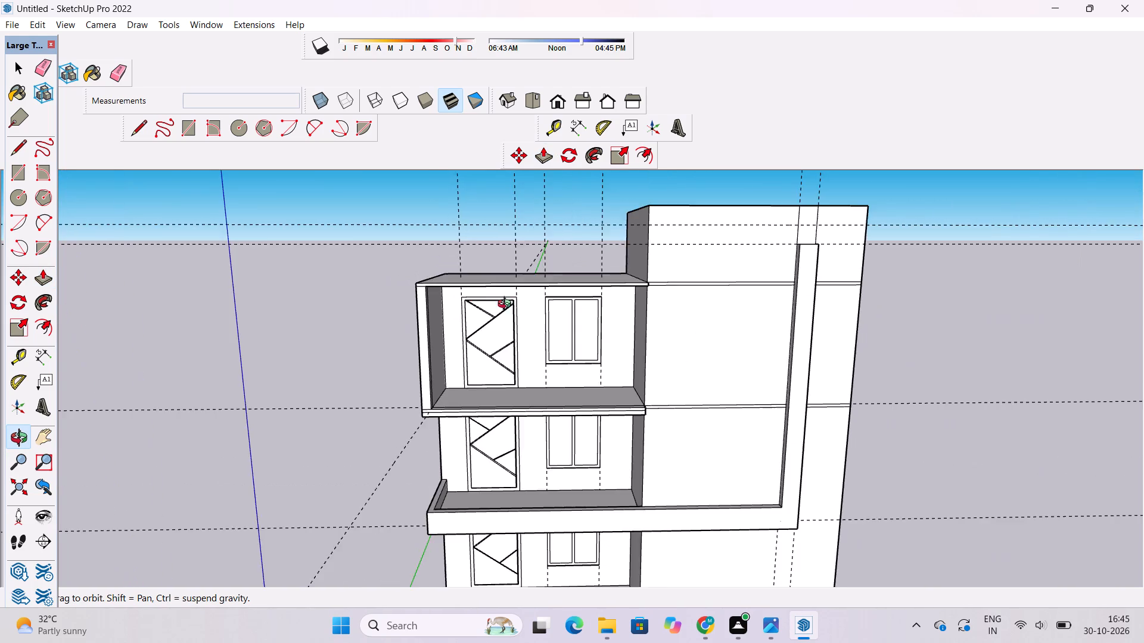
shift+drag(505, 315, 487, 325)
drag(482, 334, 500, 290)
scroll(475, 303, up, 9)
shift+drag(471, 305, 433, 326)
drag(433, 332, 435, 314)
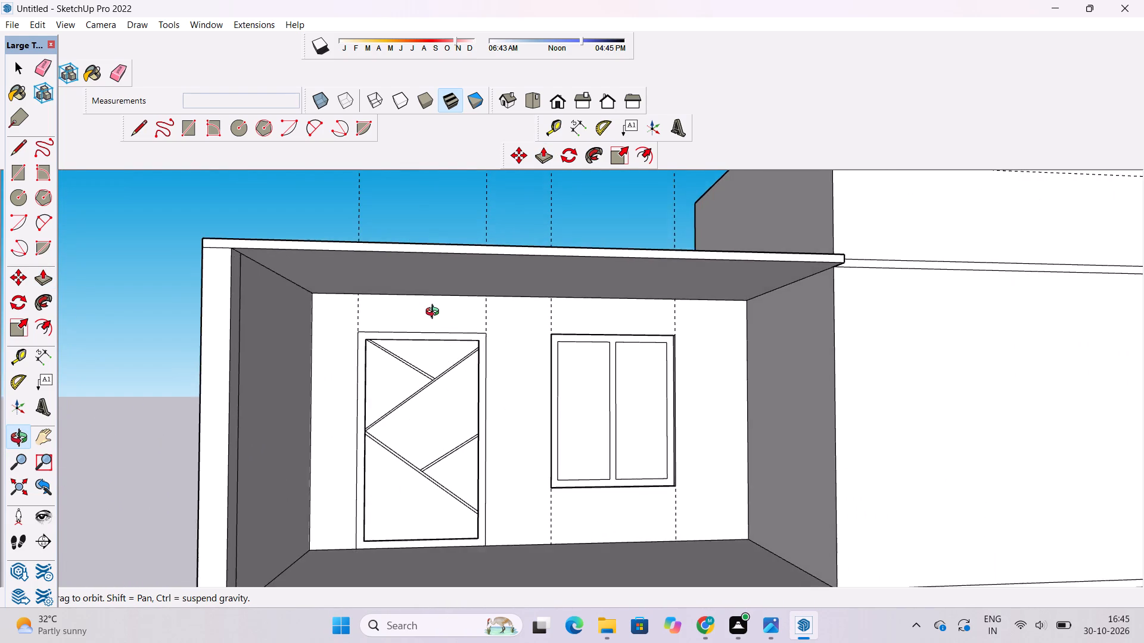
scroll(435, 313, down, 3)
shift+drag(468, 327, 482, 354)
drag(478, 350, 447, 323)
scroll(440, 322, down, 4)
shift+drag(421, 341, 378, 361)
drag(387, 357, 391, 333)
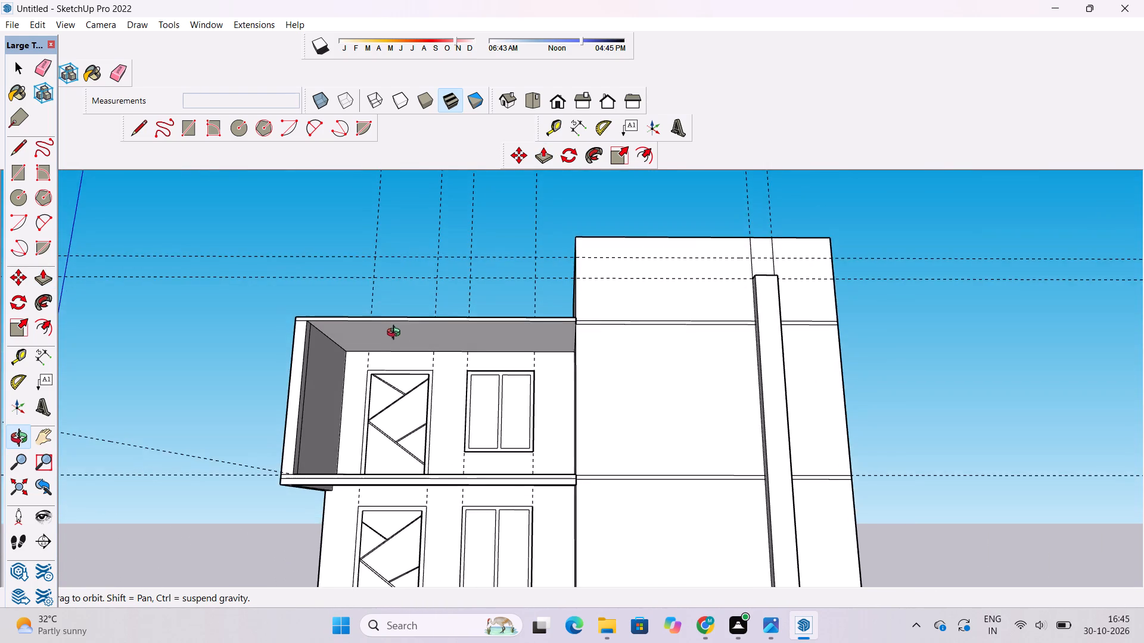
scroll(404, 341, up, 2)
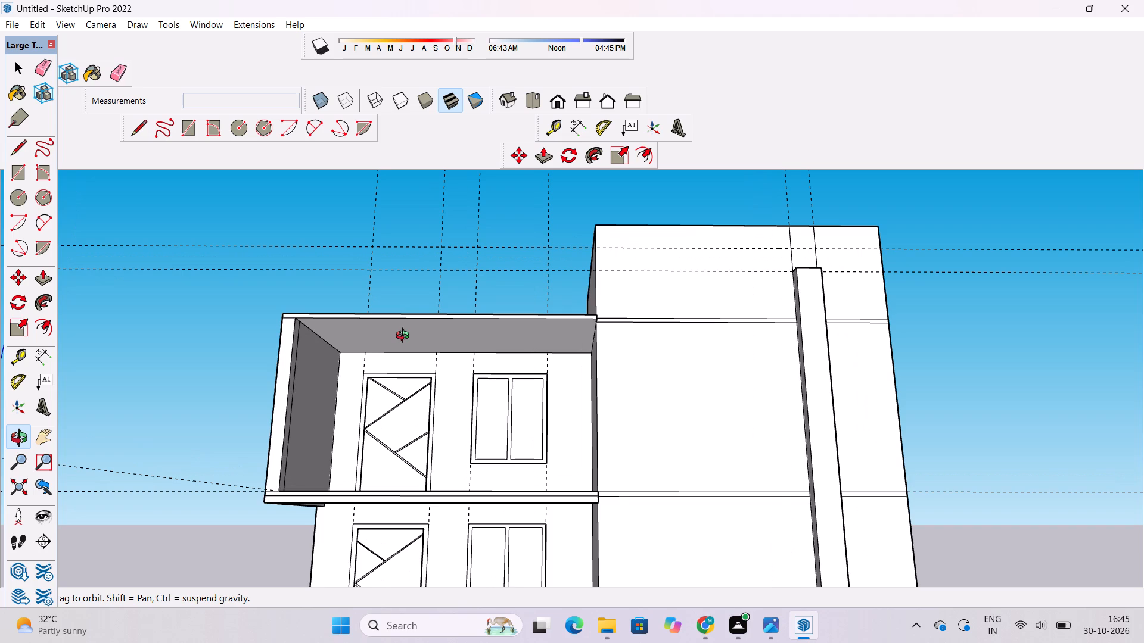
shift+drag(405, 337, 412, 358)
shift+drag(413, 407, 426, 323)
scroll(427, 317, down, 5)
drag(427, 329, 427, 416)
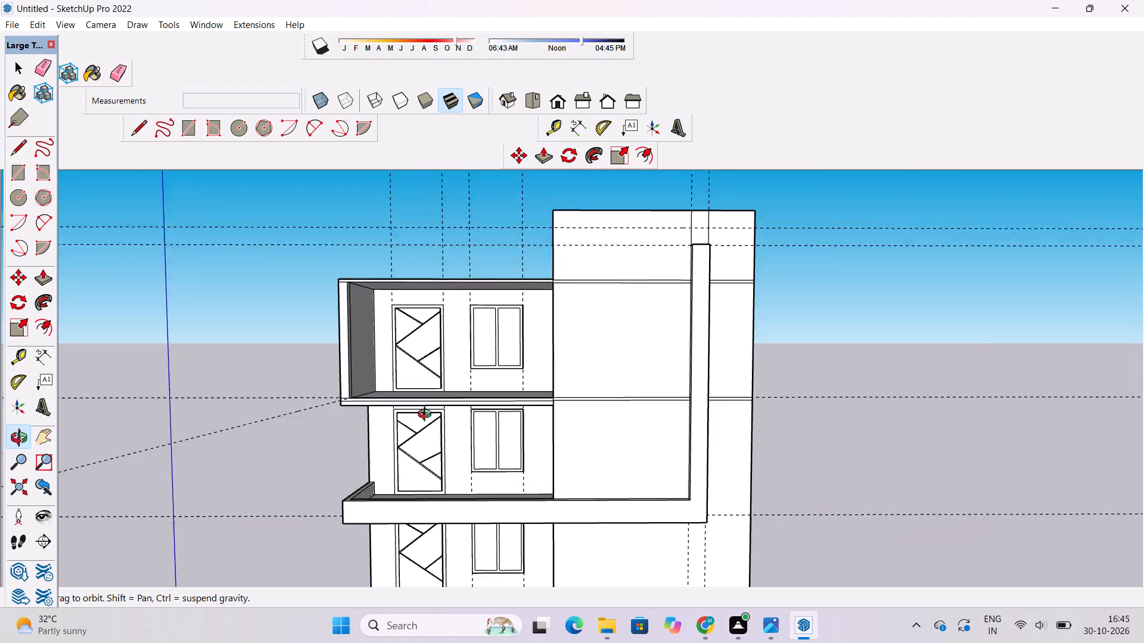
drag(427, 416, 425, 543)
scroll(459, 444, up, 3)
shift+drag(459, 438, 486, 514)
drag(487, 513, 494, 477)
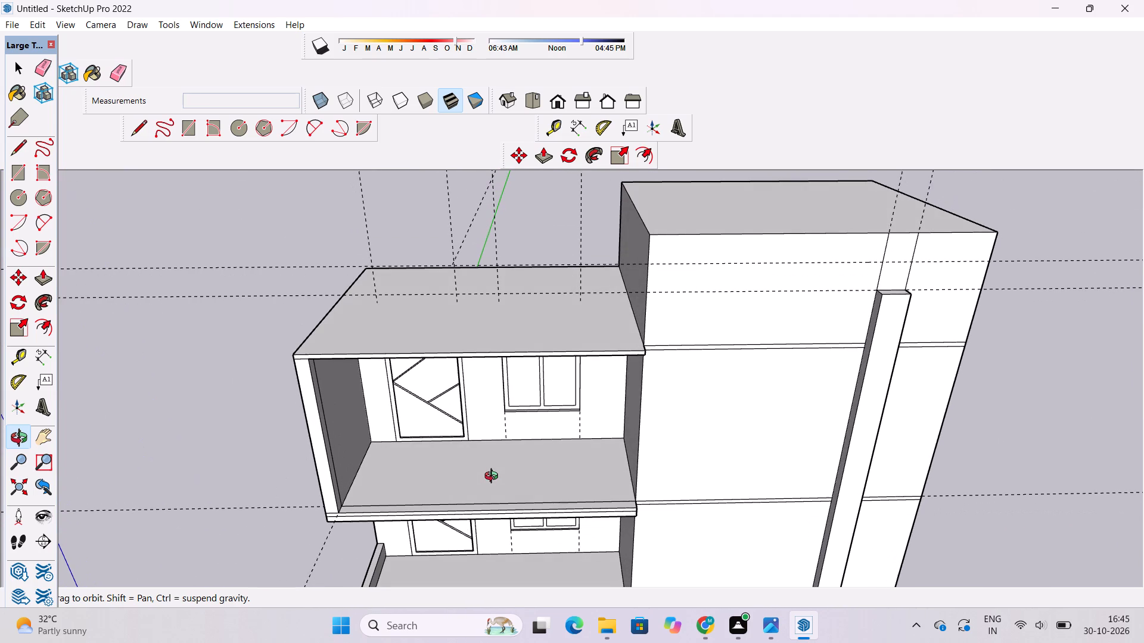
Push/Pull the front border strip on the upper balcony floor upward 2.5' to form a low parapet.
key(p)
scroll(470, 481, down, 2)
scroll(573, 504, up, 8)
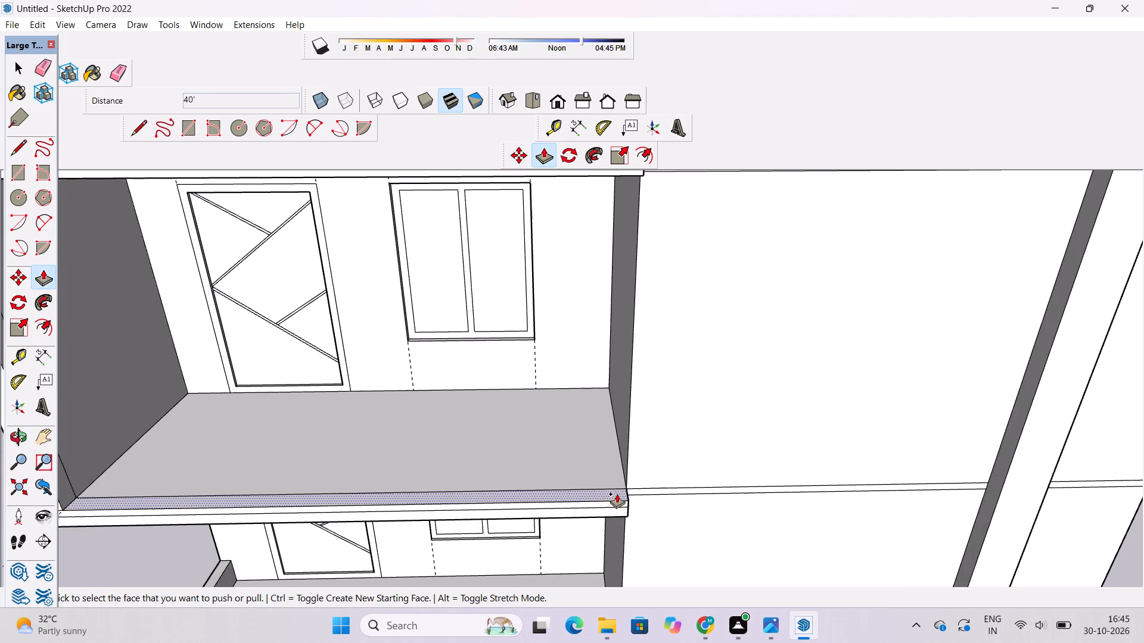
click(617, 494)
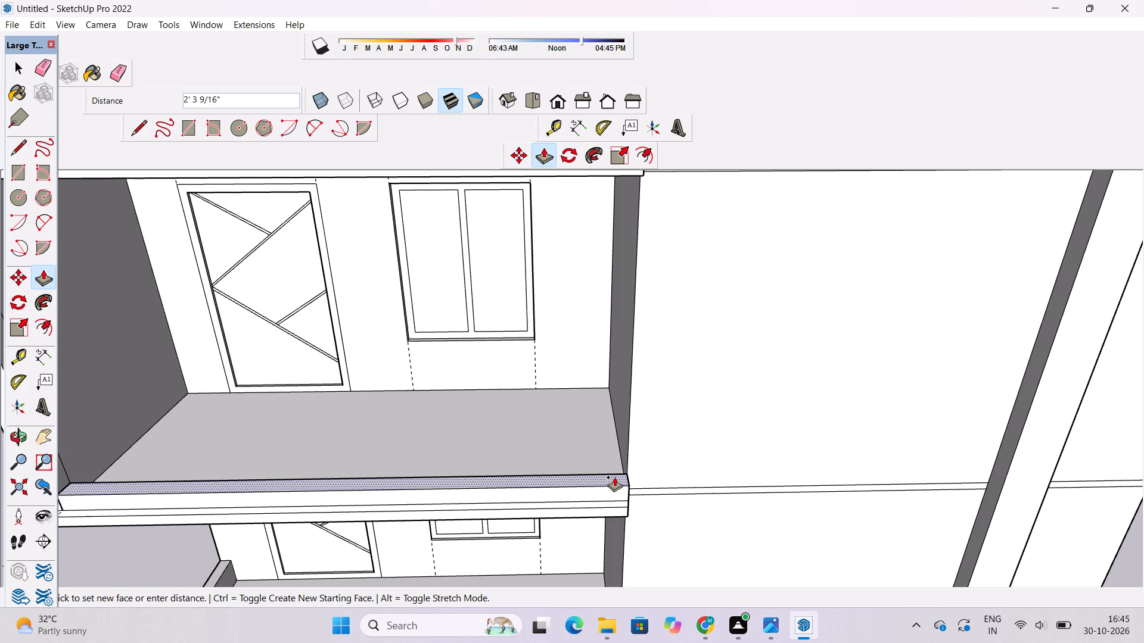
scroll(614, 477, down, 4)
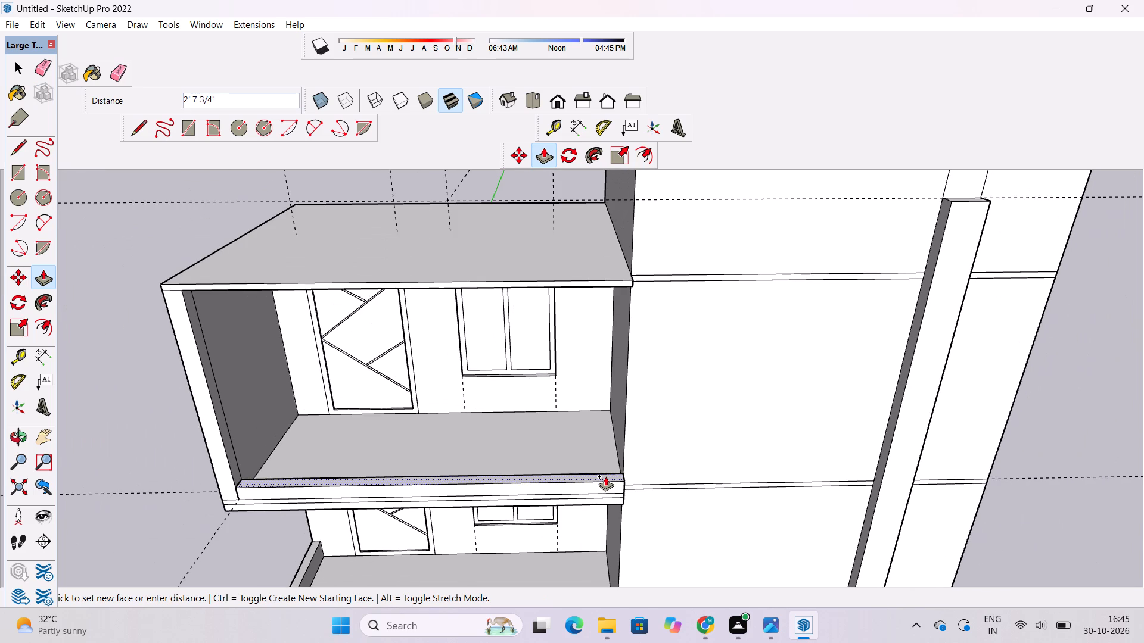
text(2.5')
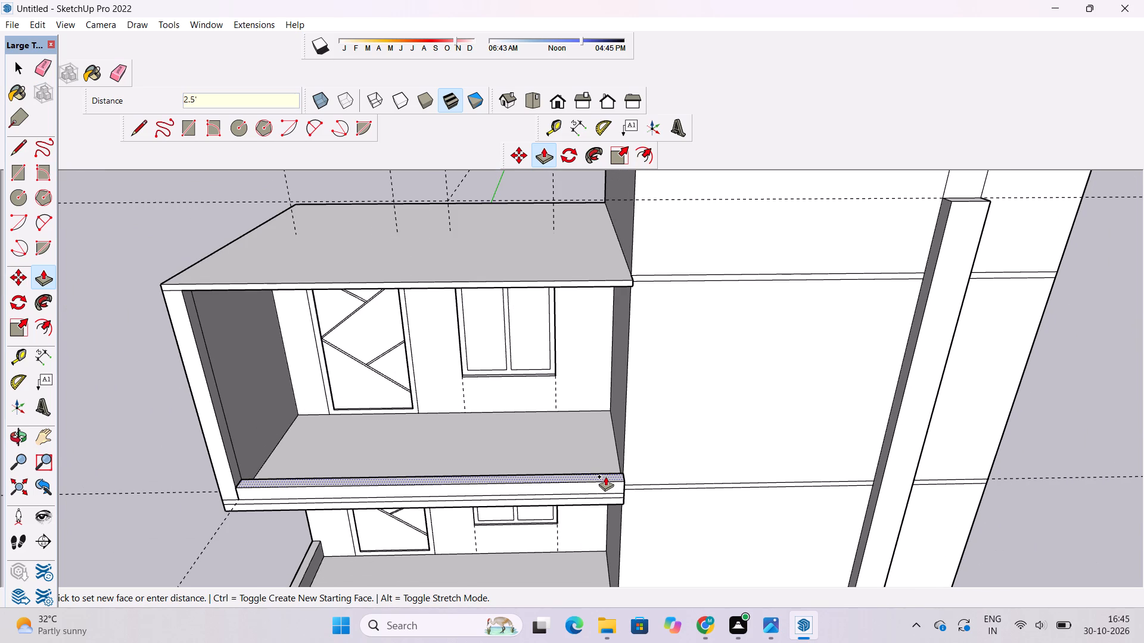
key(Return)
Erase the leftover edge lines on the balcony's front face between the side wall, the parapet and the slab.
key(o)
drag(310, 510, 326, 524)
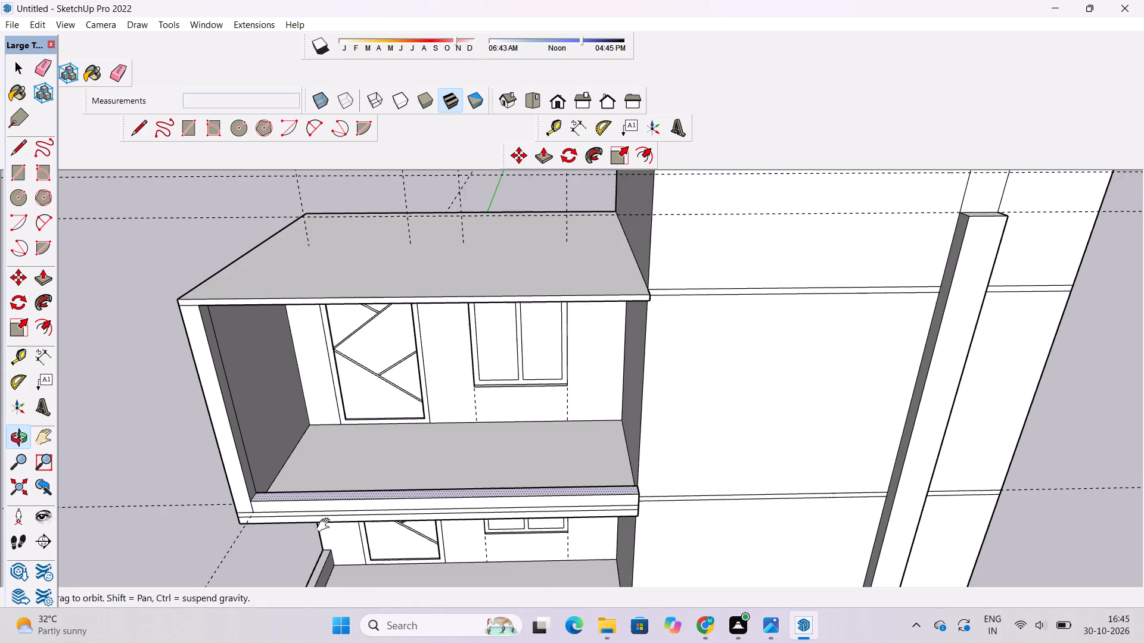
drag(303, 544, 305, 473)
scroll(193, 491, up, 8)
shift+drag(321, 499, 284, 505)
shift+drag(287, 502, 250, 523)
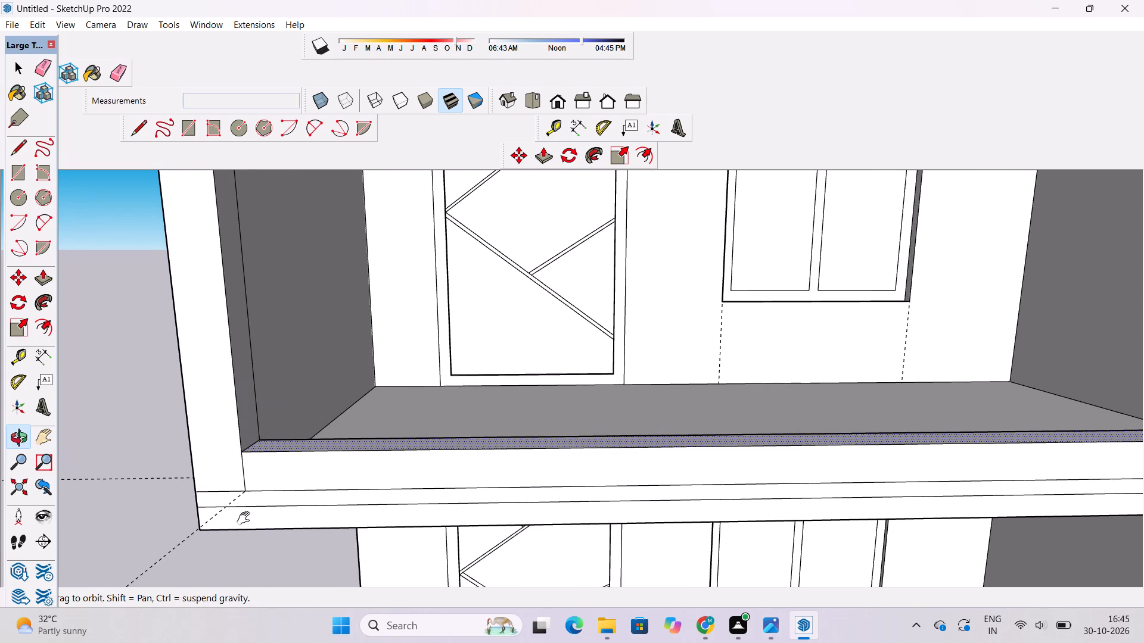
shift+drag(246, 511, 249, 525)
drag(251, 526, 256, 510)
key(e)
drag(257, 476, 250, 486)
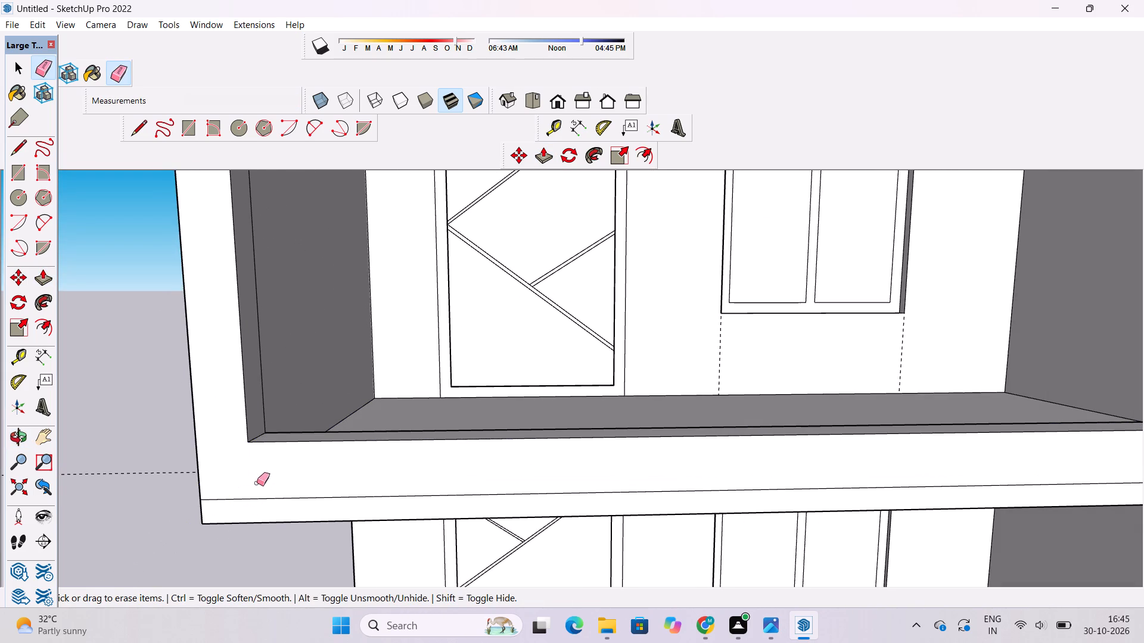
drag(256, 490, 253, 499)
scroll(245, 499, down, 14)
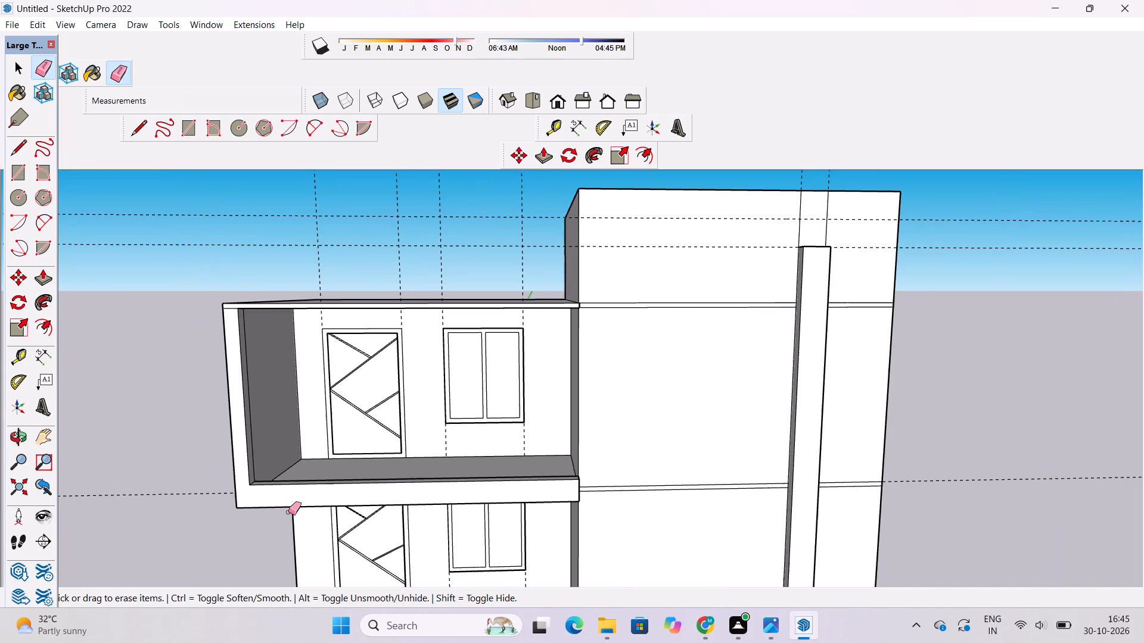
scroll(288, 512, down, 1)
Push/Pull the inner face of the balcony's side wall inward 1.7' to thicken the front frame.
key(o)
shift+drag(245, 523, 290, 511)
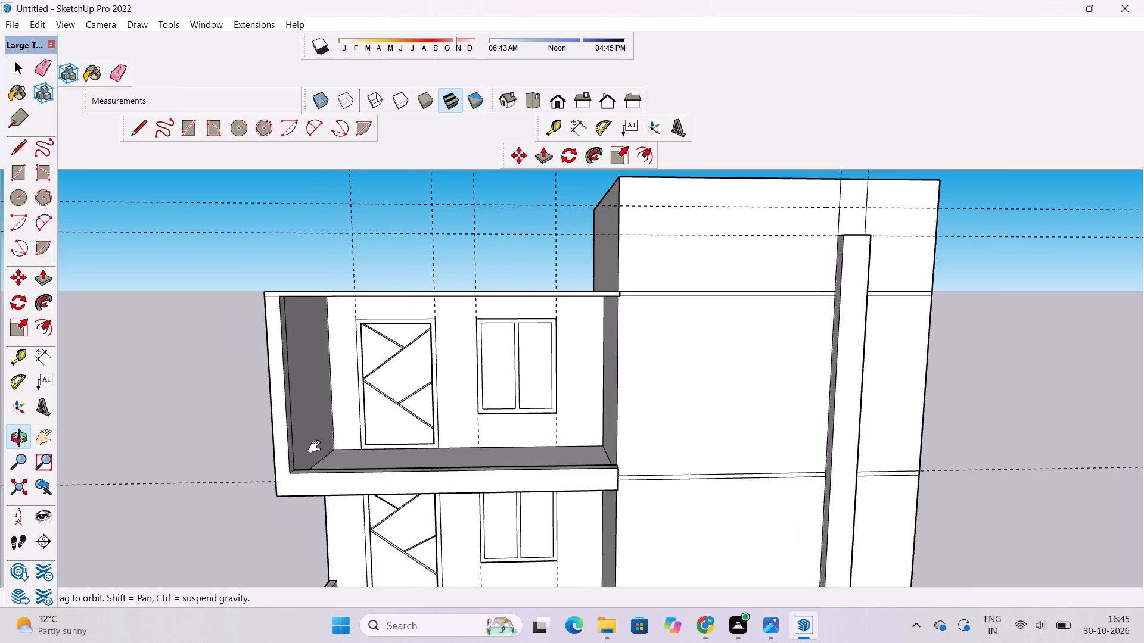
shift+scroll(317, 447, up, 3)
shift+drag(317, 446, 326, 460)
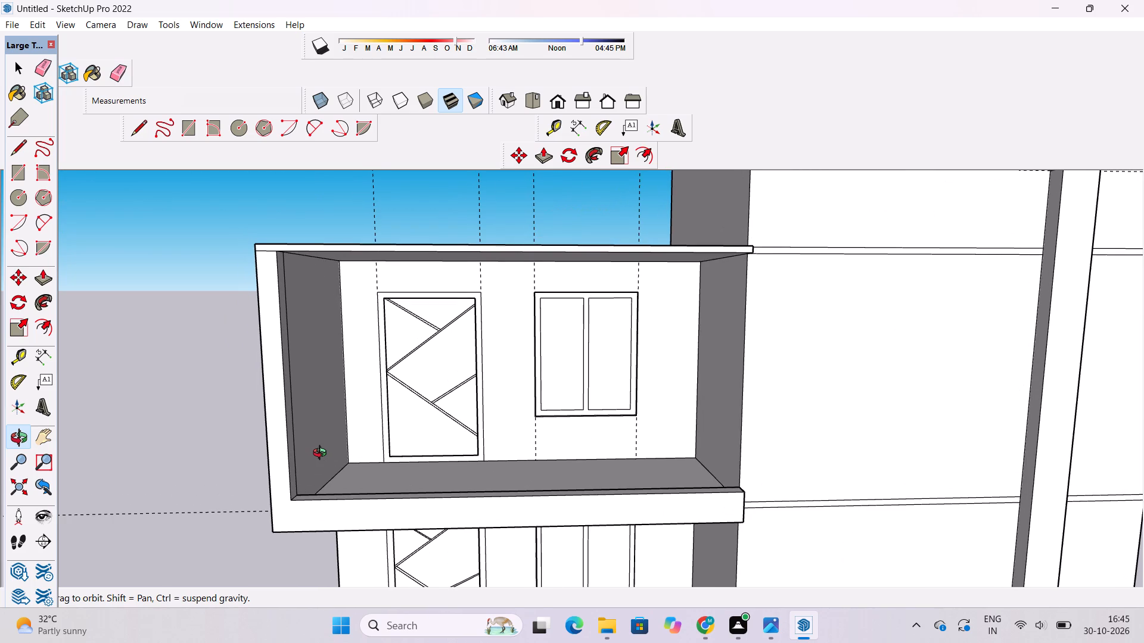
key(p)
click(291, 426)
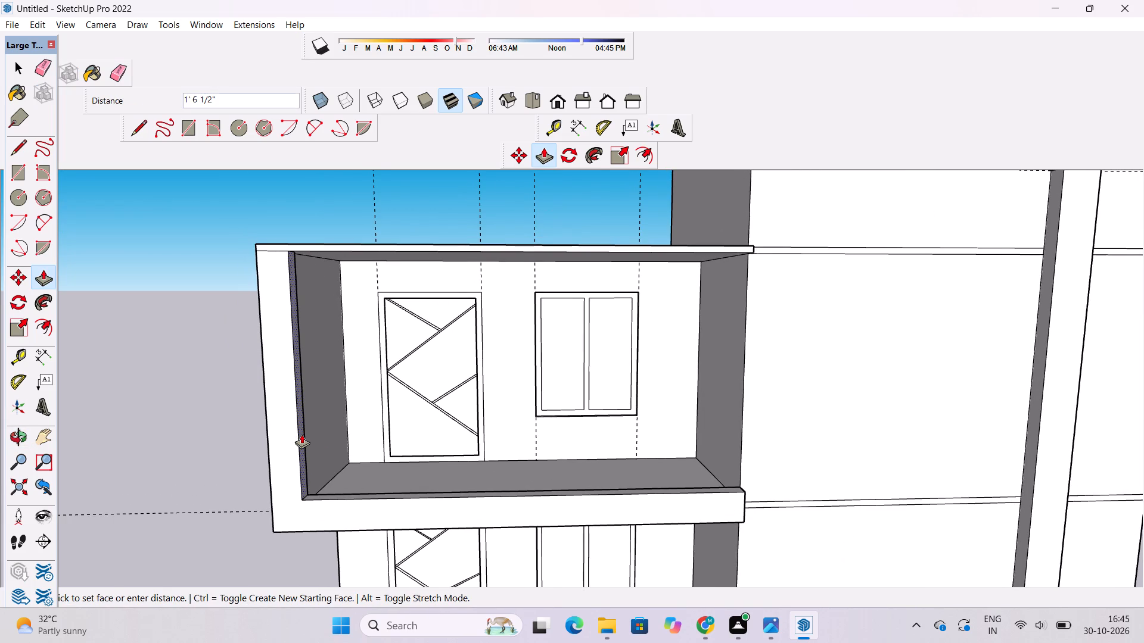
key(2)
key(BackSpace)
key(1)
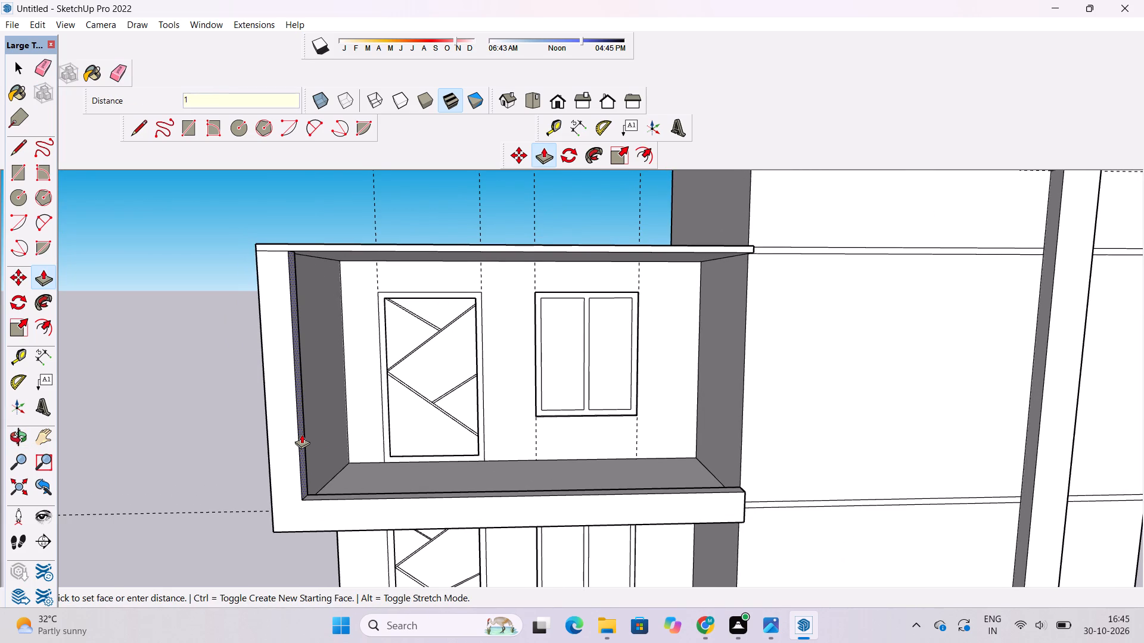
text(.7')
key(Return)
Examine the thickened side wall and where the upper balcony's front meets the tall block's front wall.
key(o)
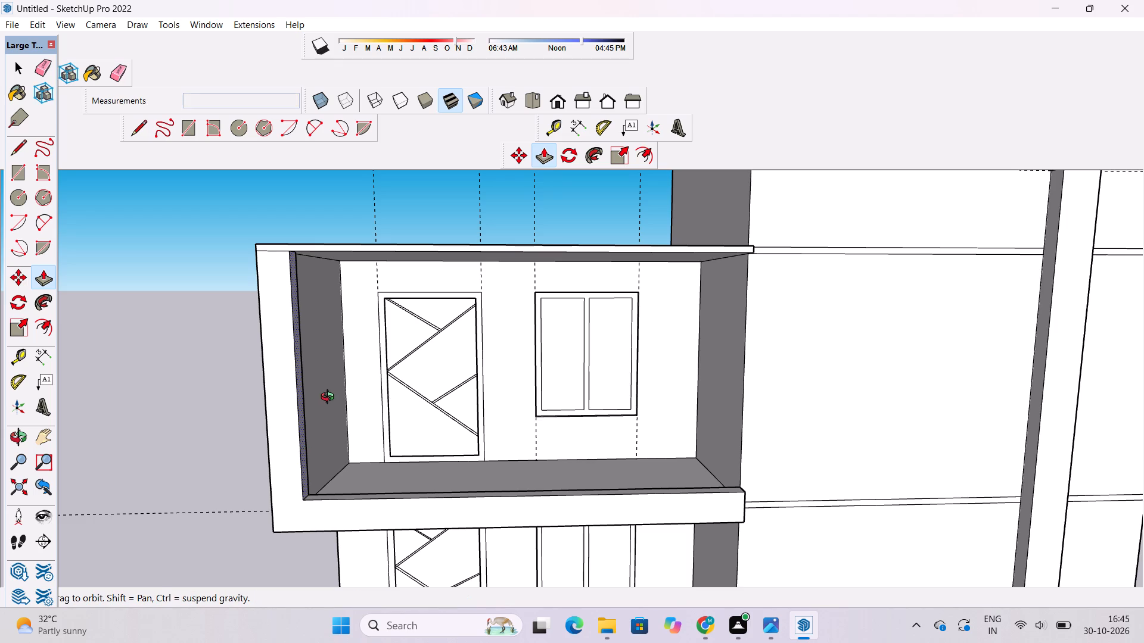
drag(378, 407, 378, 332)
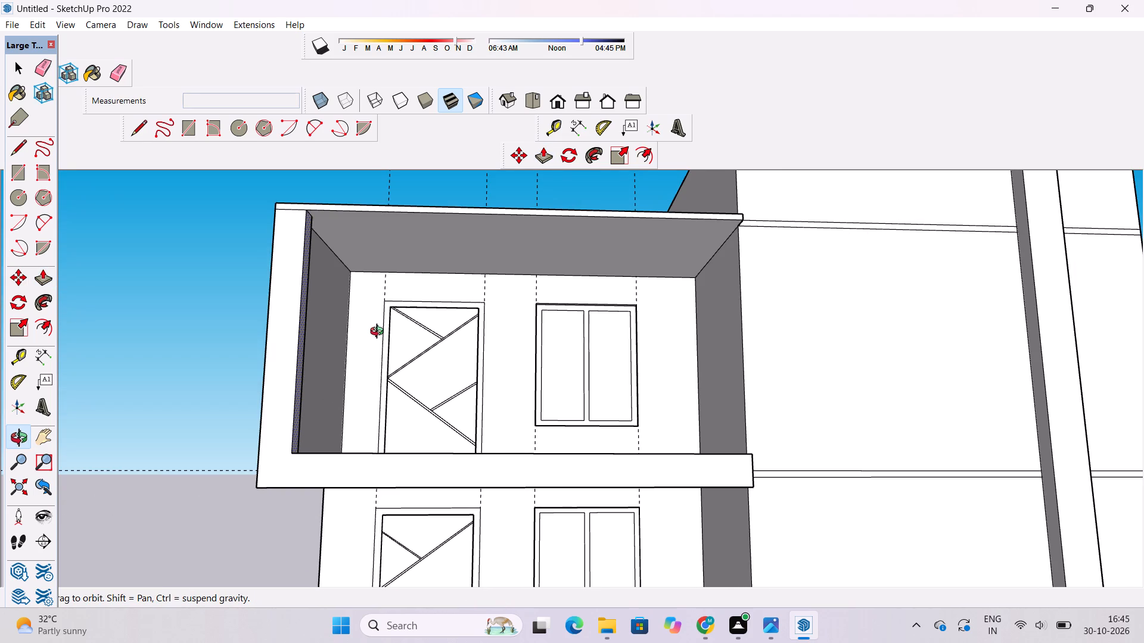
scroll(372, 350, down, 3)
drag(390, 339, 378, 388)
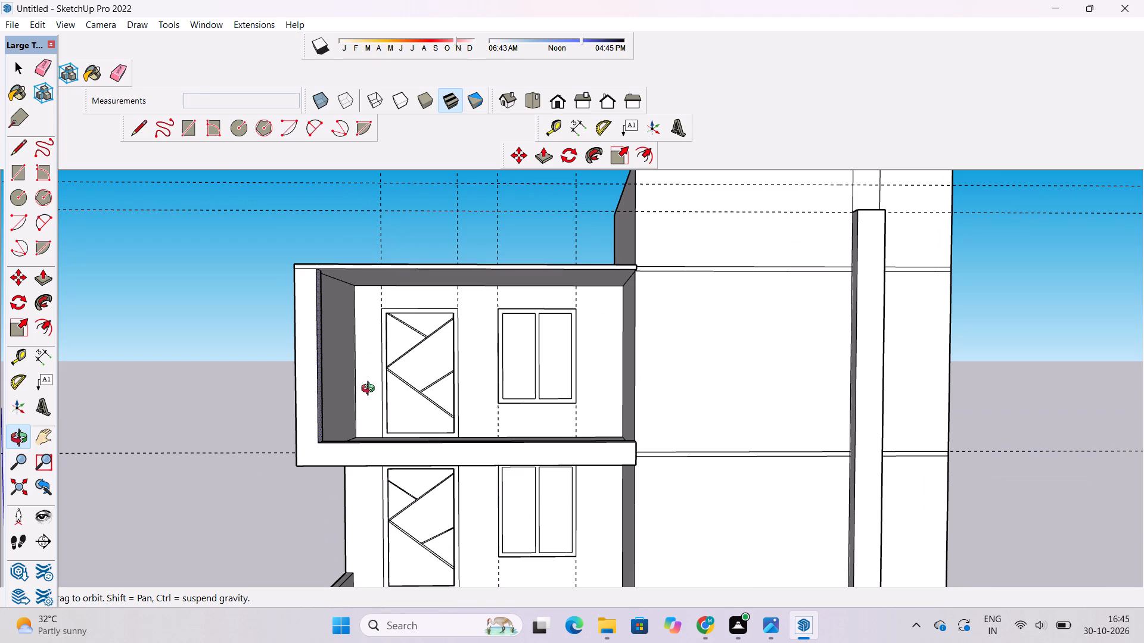
shift+drag(391, 409, 390, 381)
scroll(391, 379, down, 4)
drag(576, 389, 441, 465)
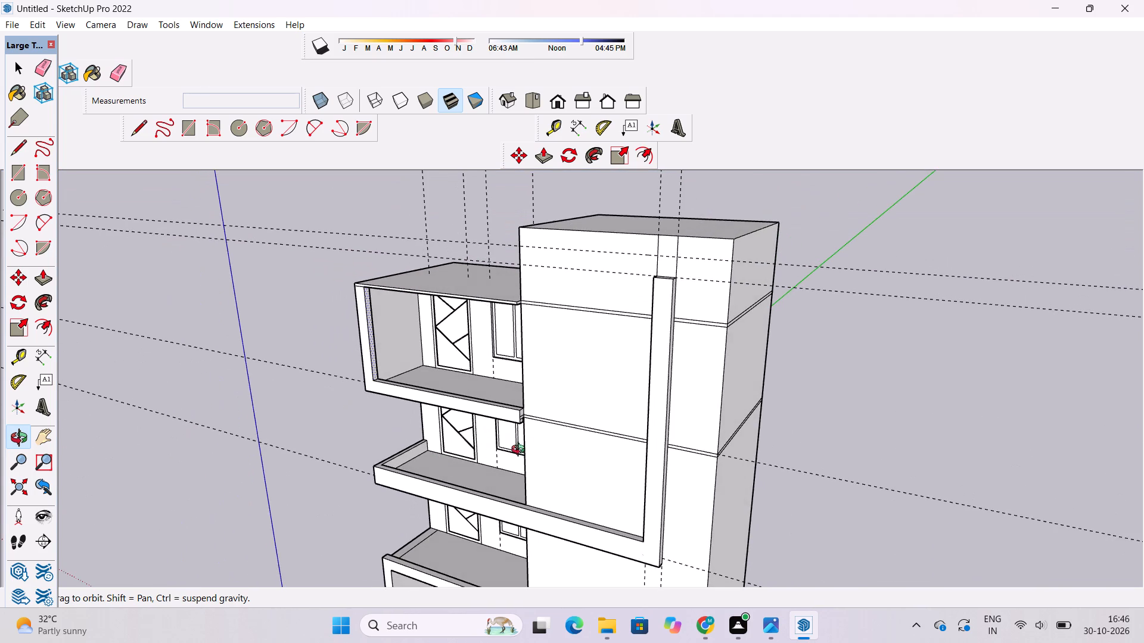
scroll(529, 450, up, 2)
shift+click(529, 447)
drag(526, 451, 566, 466)
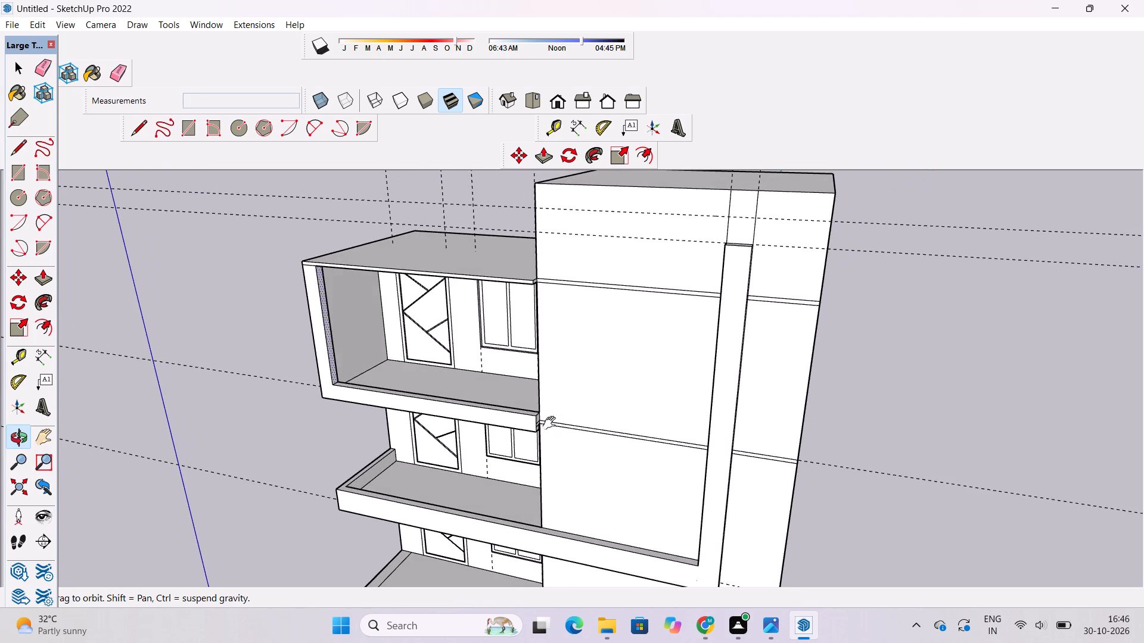
shift+drag(548, 429, 533, 463)
drag(531, 466, 635, 386)
shift+drag(623, 391, 581, 422)
Place a vertical guide on the tall block's front wall, 5' in from its edge beside the balcony.
key(t)
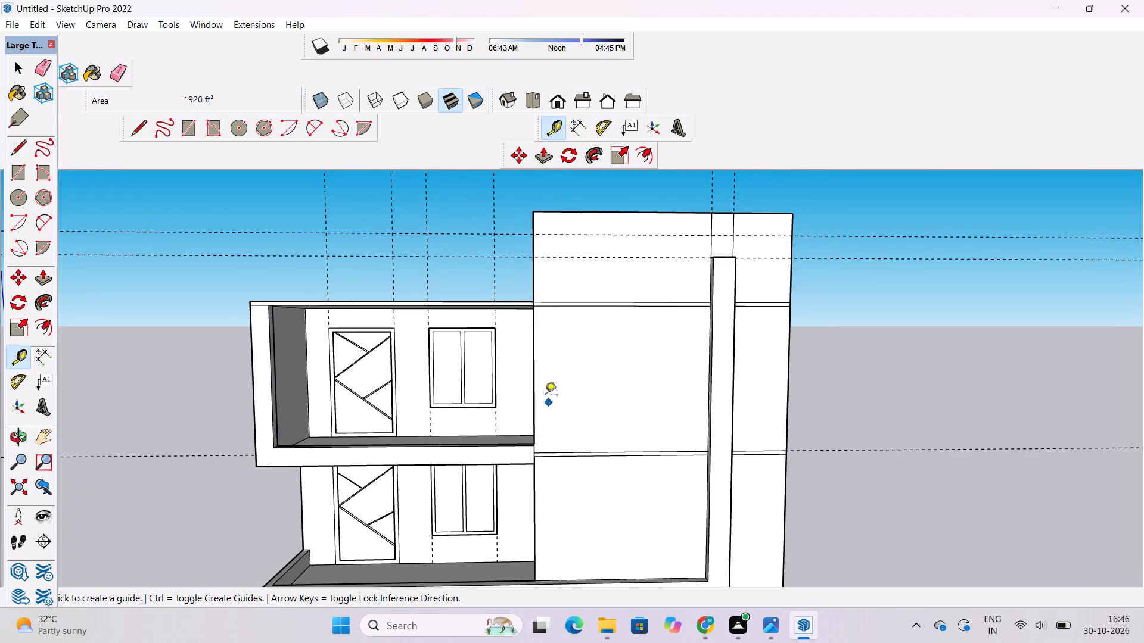
click(536, 376)
scroll(536, 376, up, 2)
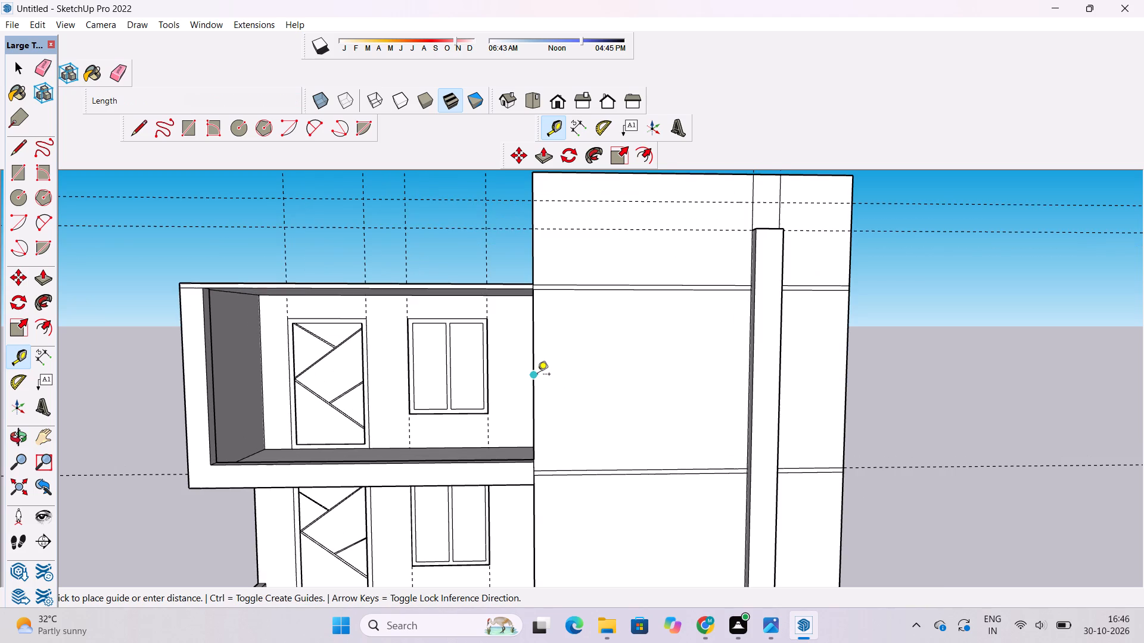
scroll(542, 375, down, 1)
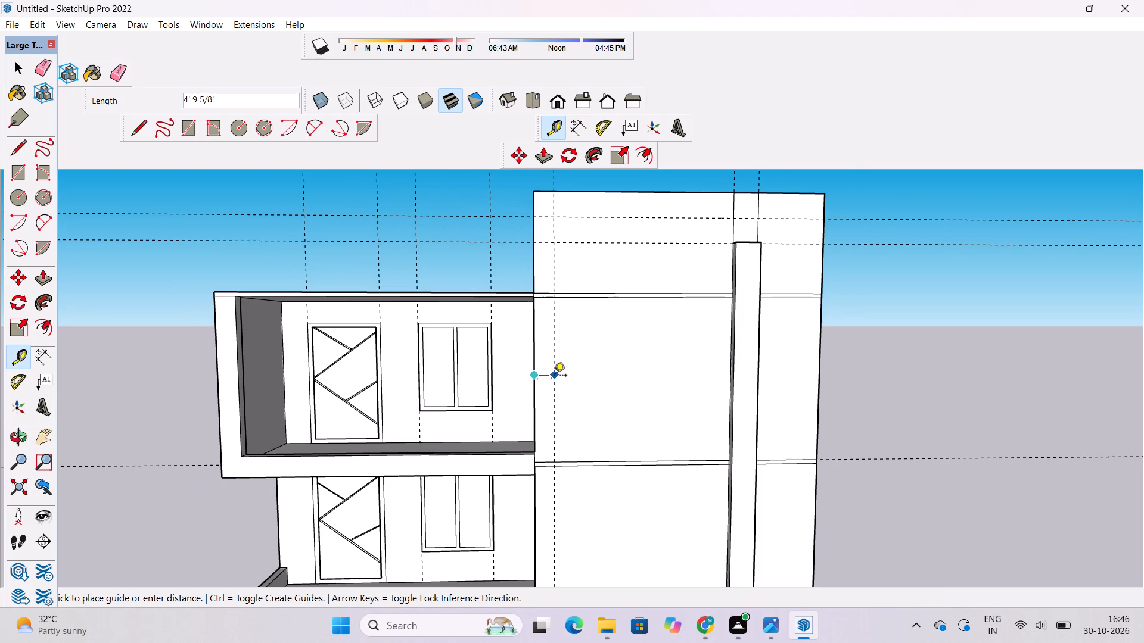
text(5')
key(Return)
Erase the two leftover lines across the end face of the upper balcony's parapet beside the tall block.
key(o)
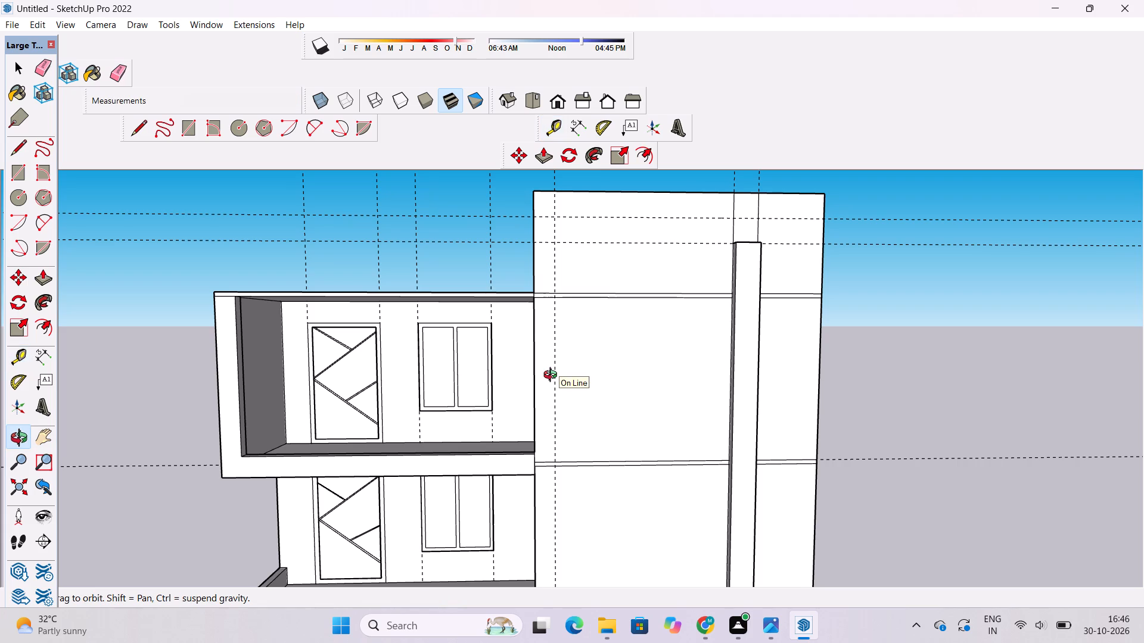
shift+drag(530, 460, 533, 417)
drag(602, 462, 532, 466)
scroll(532, 426, up, 4)
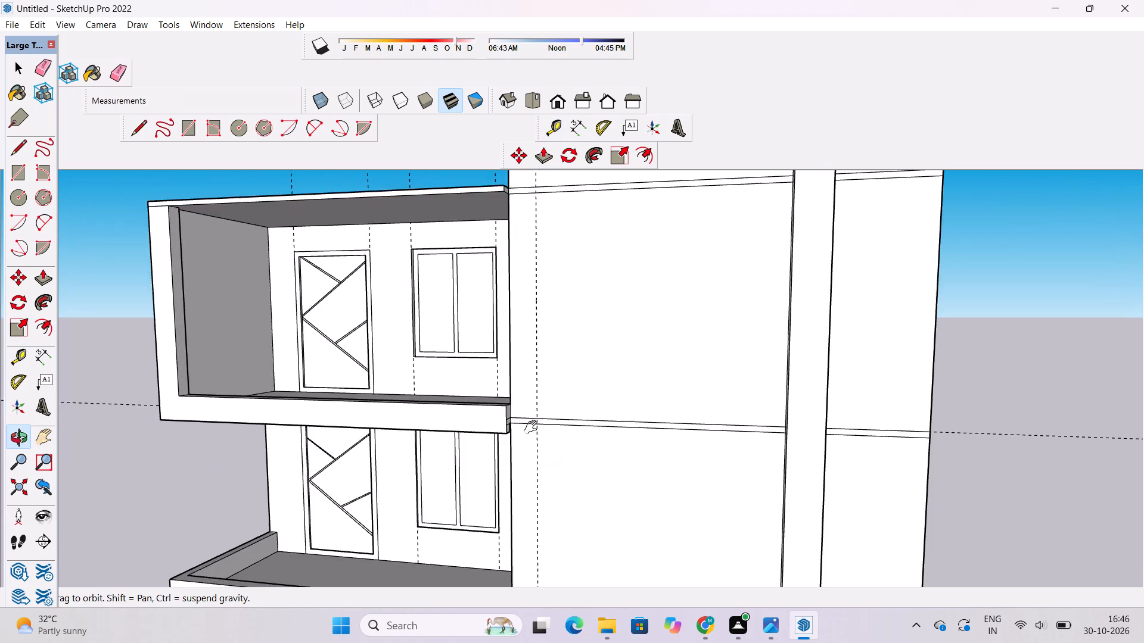
scroll(533, 427, up, 3)
shift+drag(552, 442, 569, 459)
shift+drag(562, 461, 438, 472)
scroll(397, 455, up, 3)
shift+drag(402, 446, 501, 480)
drag(505, 482, 472, 475)
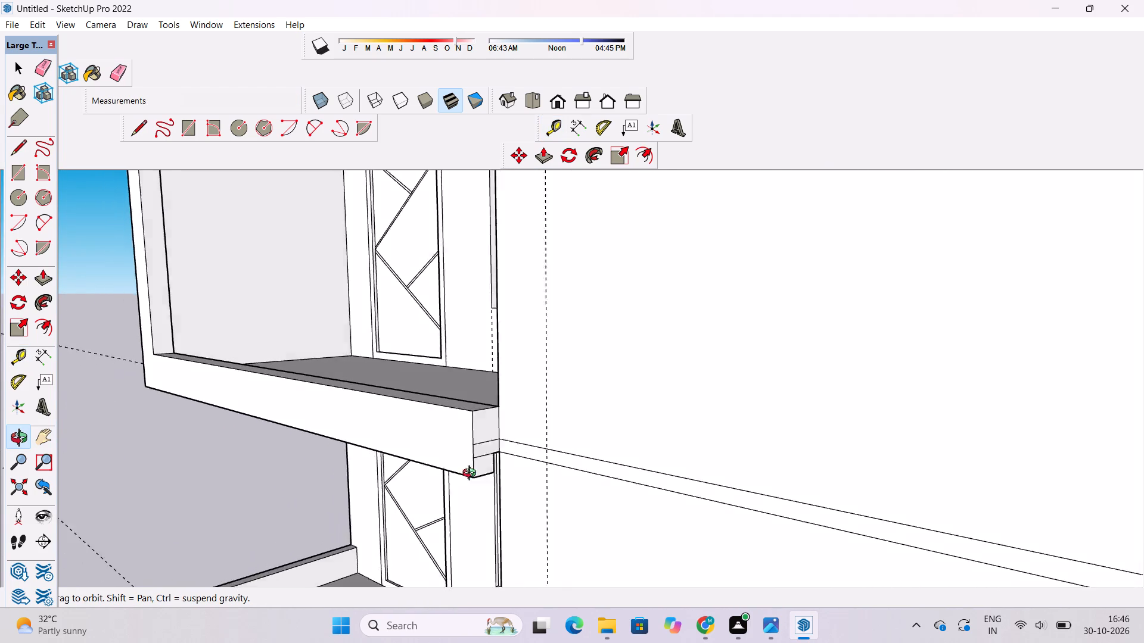
drag(472, 475, 458, 473)
scroll(400, 446, up, 4)
shift+drag(399, 438, 460, 472)
drag(461, 473, 458, 467)
key(e)
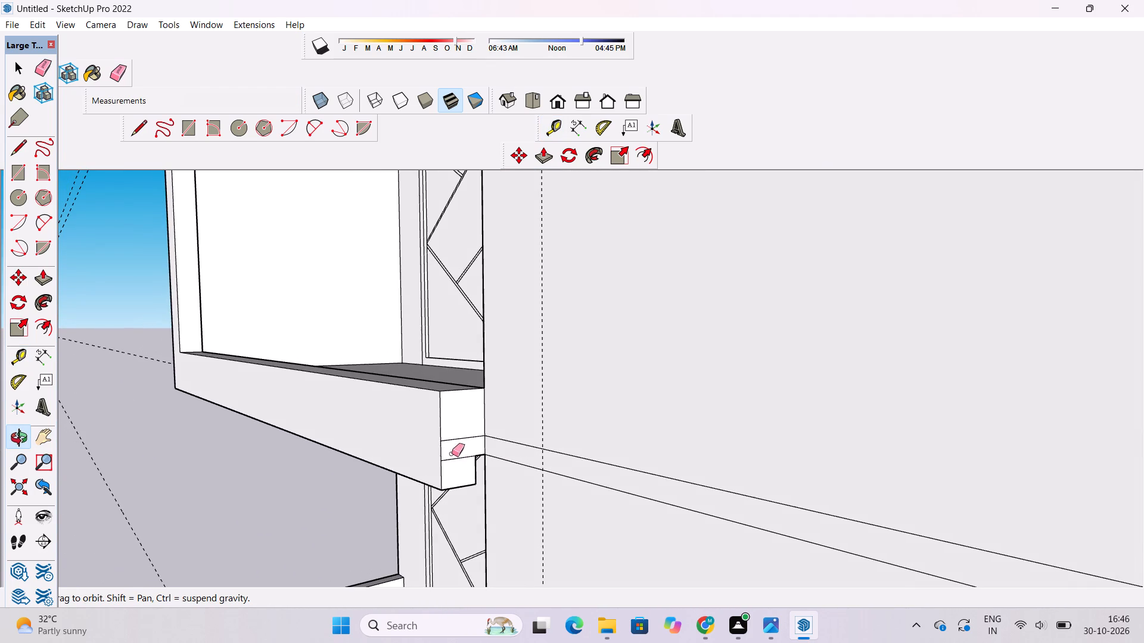
drag(447, 430, 452, 461)
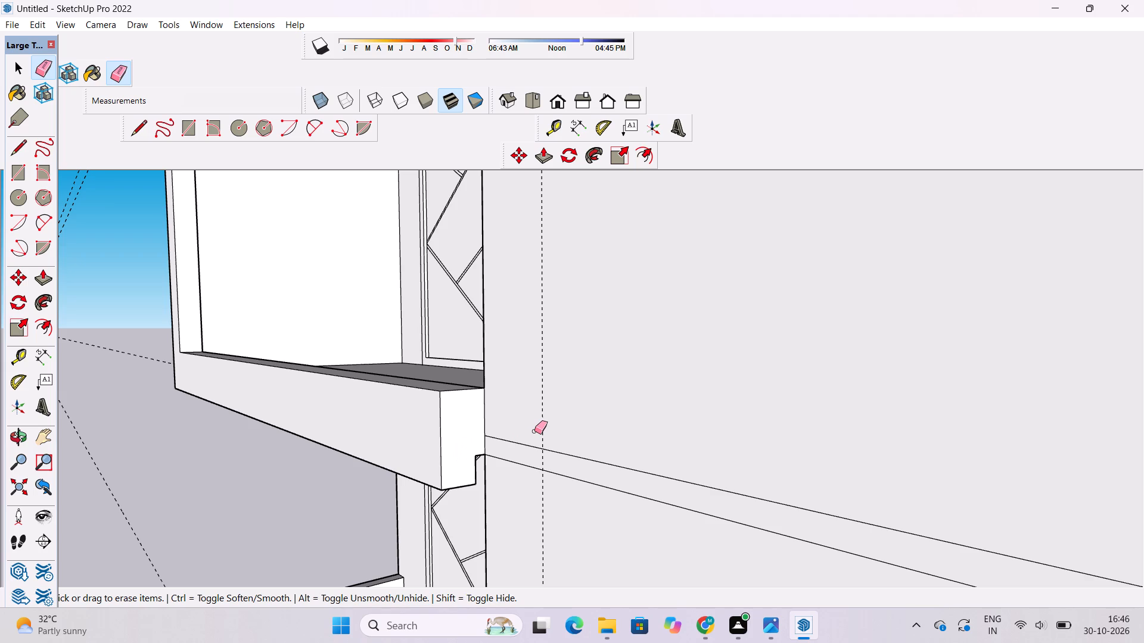
Push/Pull the end face of the upper balcony's parapet 5' across the tall block's front wall to the vertical guide.
key(o)
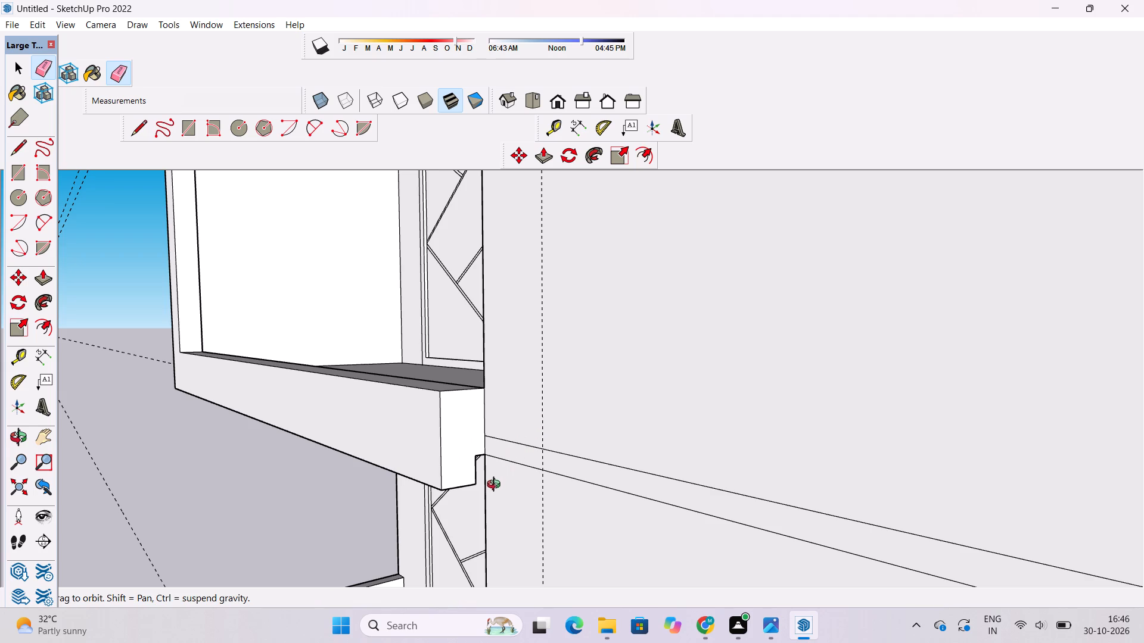
drag(483, 502, 490, 442)
drag(490, 442, 505, 443)
scroll(514, 393, up, 3)
shift+drag(514, 392, 530, 419)
drag(512, 424, 807, 298)
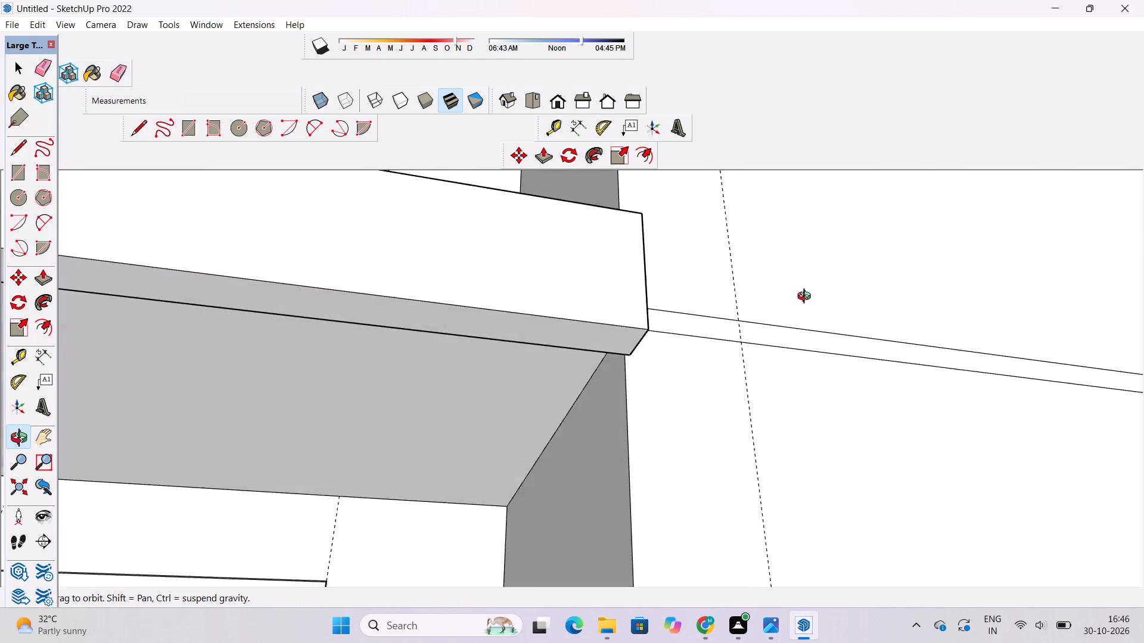
drag(807, 298, 843, 281)
drag(569, 415, 486, 520)
shift+drag(608, 451, 552, 415)
shift+drag(548, 415, 494, 469)
shift+drag(493, 480, 477, 463)
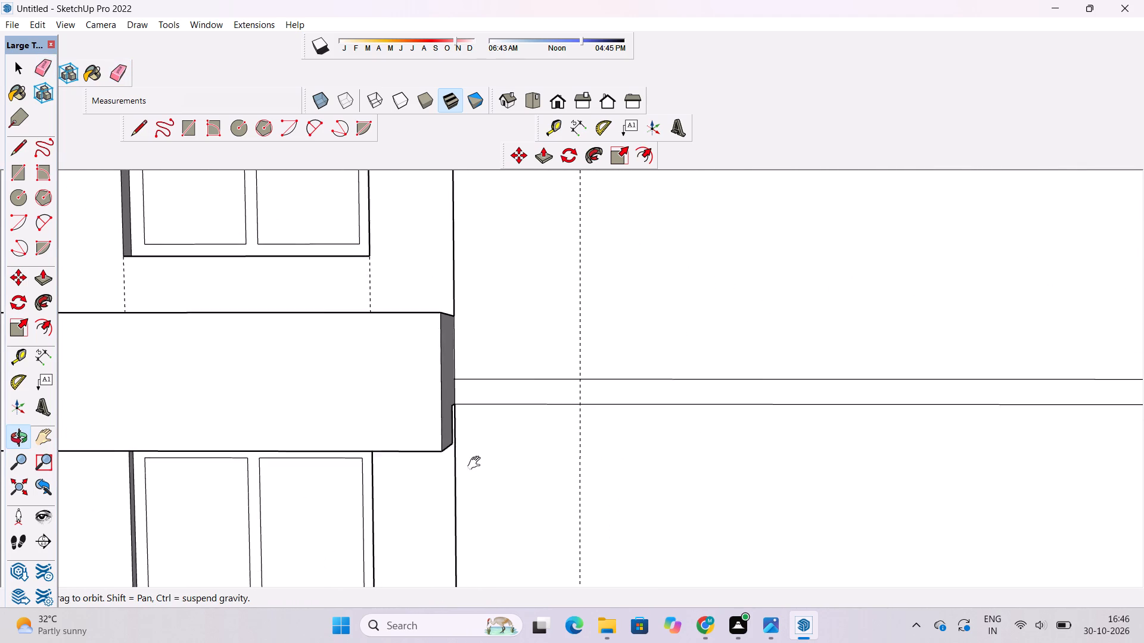
drag(477, 463, 470, 470)
key(p)
click(448, 404)
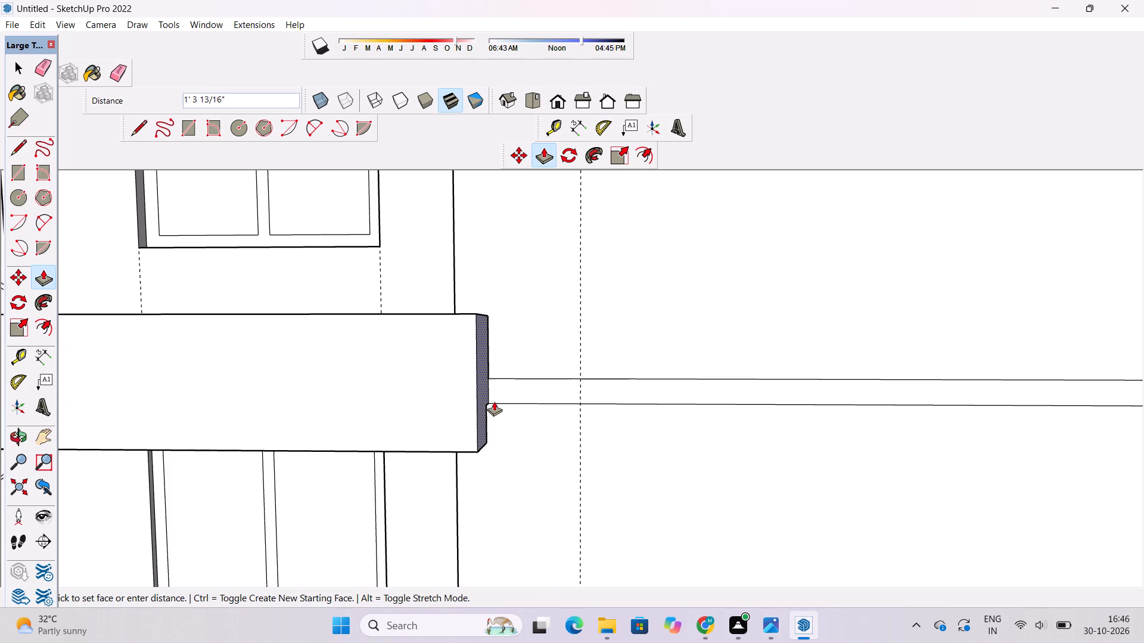
scroll(494, 401, down, 4)
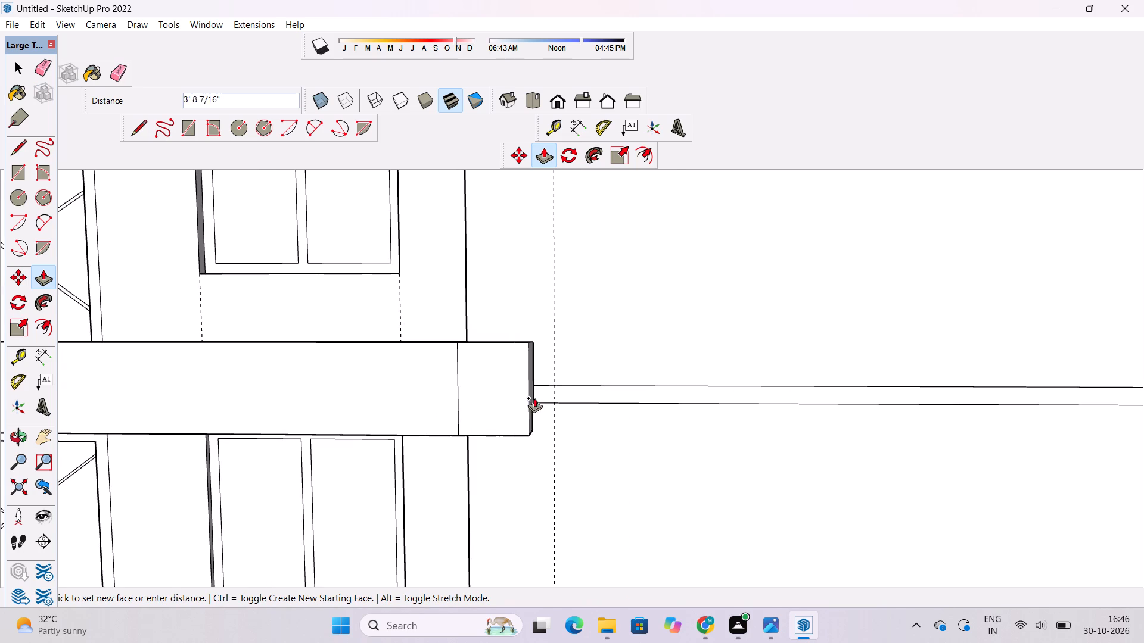
click(555, 320)
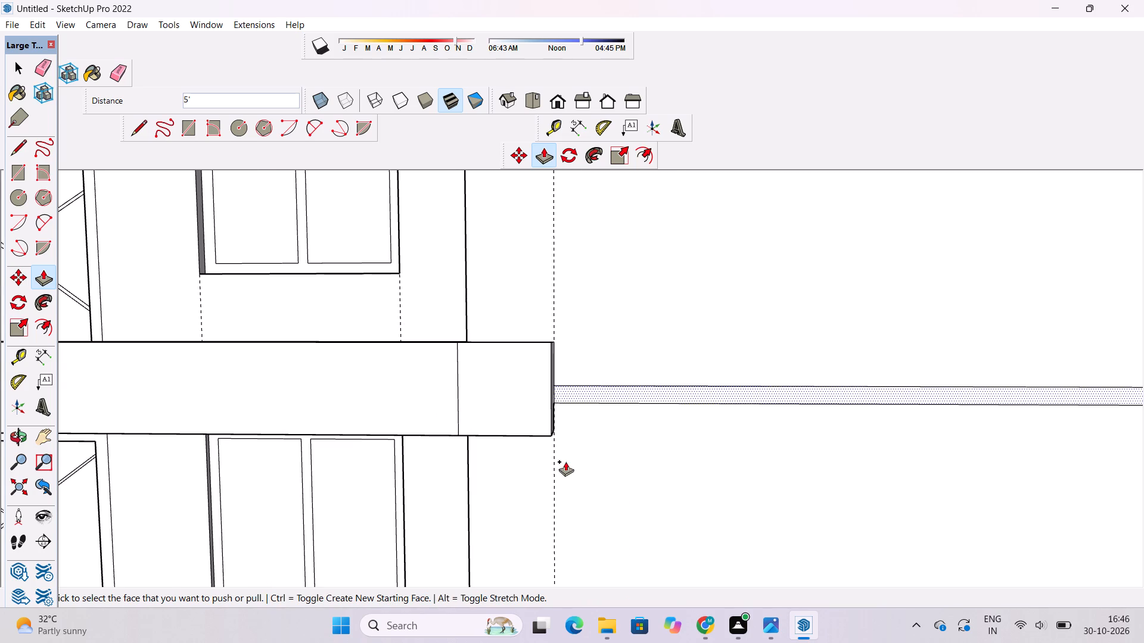
Examine the underside and end of the extended parapet where it meets the tall block's front wall.
scroll(565, 460, down, 4)
key(o)
drag(523, 454, 611, 296)
key(space)
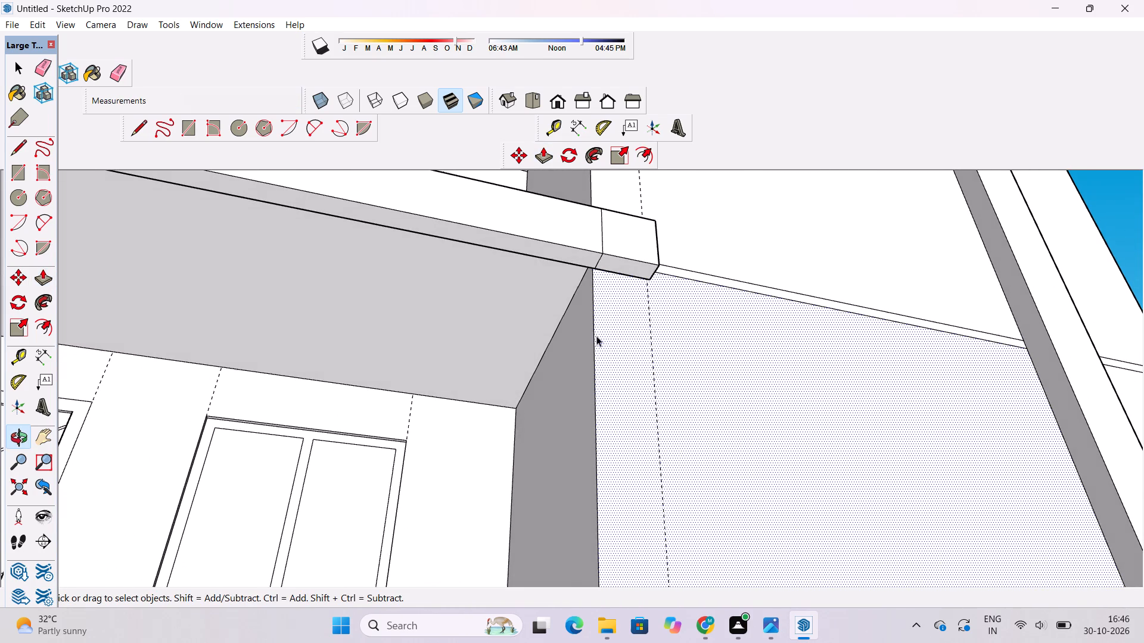
key(o)
drag(475, 337, 677, 295)
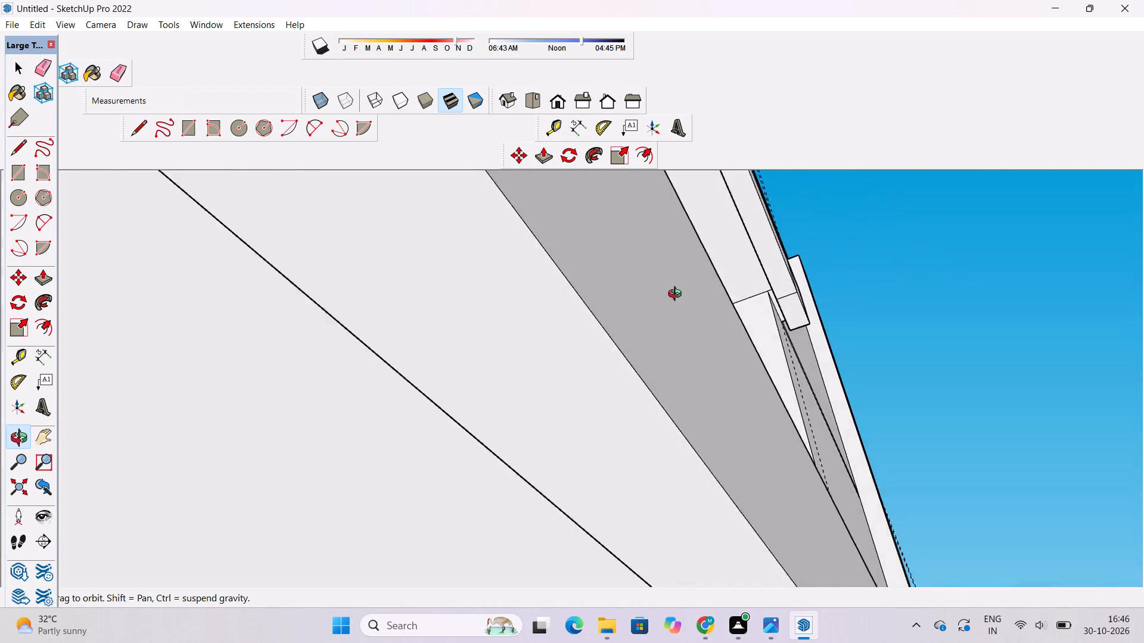
drag(677, 295, 677, 327)
shift+drag(702, 360, 677, 276)
drag(675, 275, 641, 343)
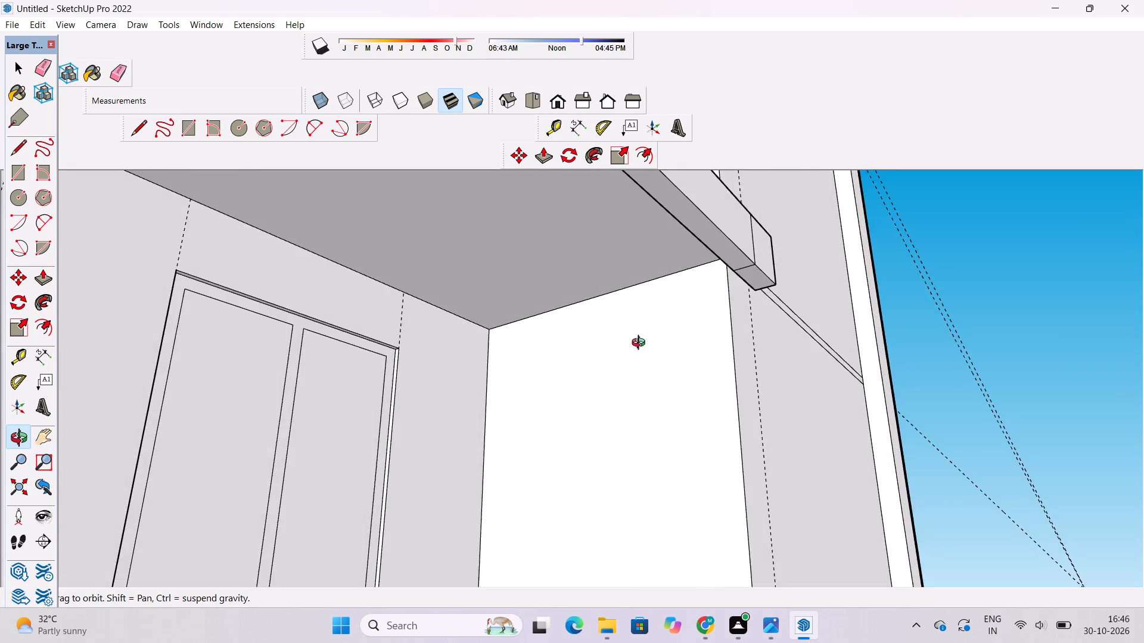
scroll(687, 229, up, 4)
drag(686, 229, 801, 275)
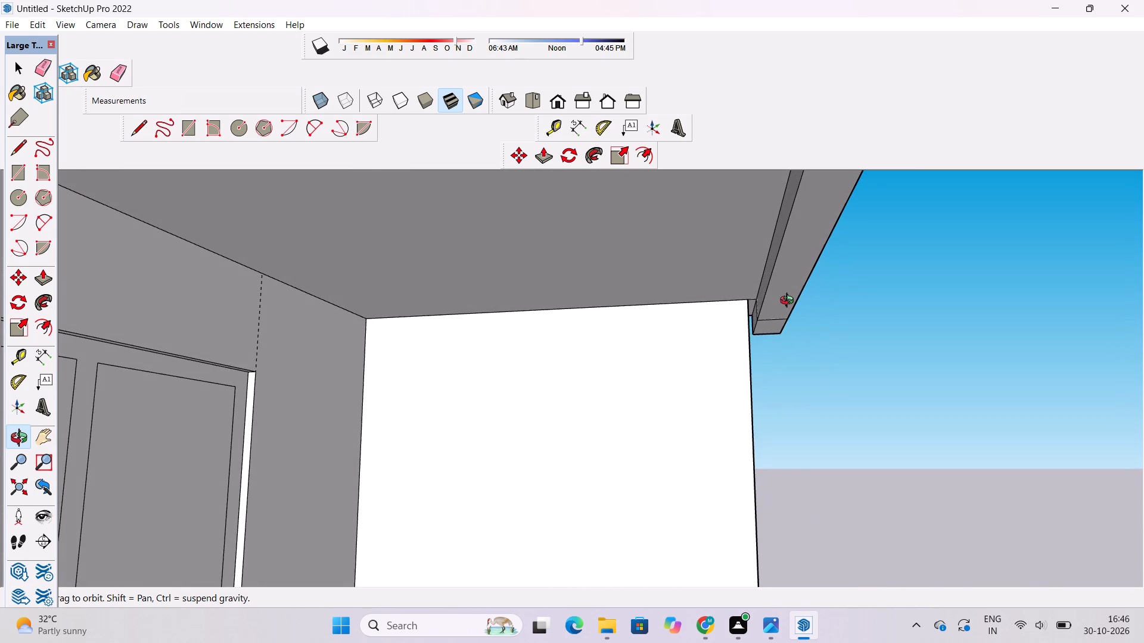
scroll(777, 304, down, 2)
drag(779, 338, 304, 285)
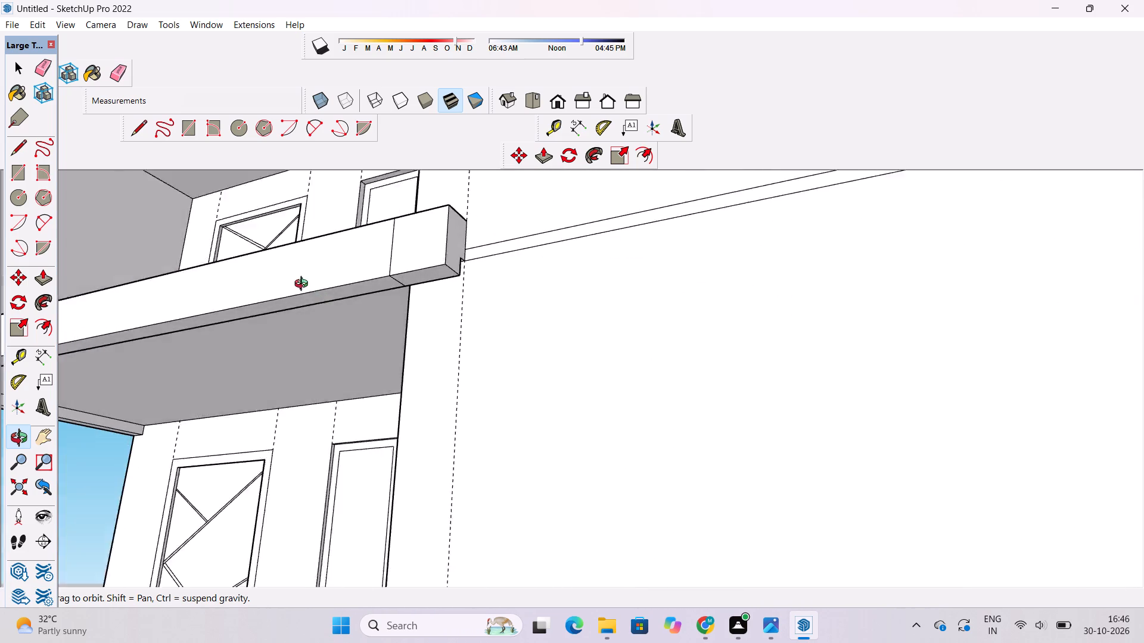
drag(304, 285, 250, 250)
shift+drag(290, 273, 335, 273)
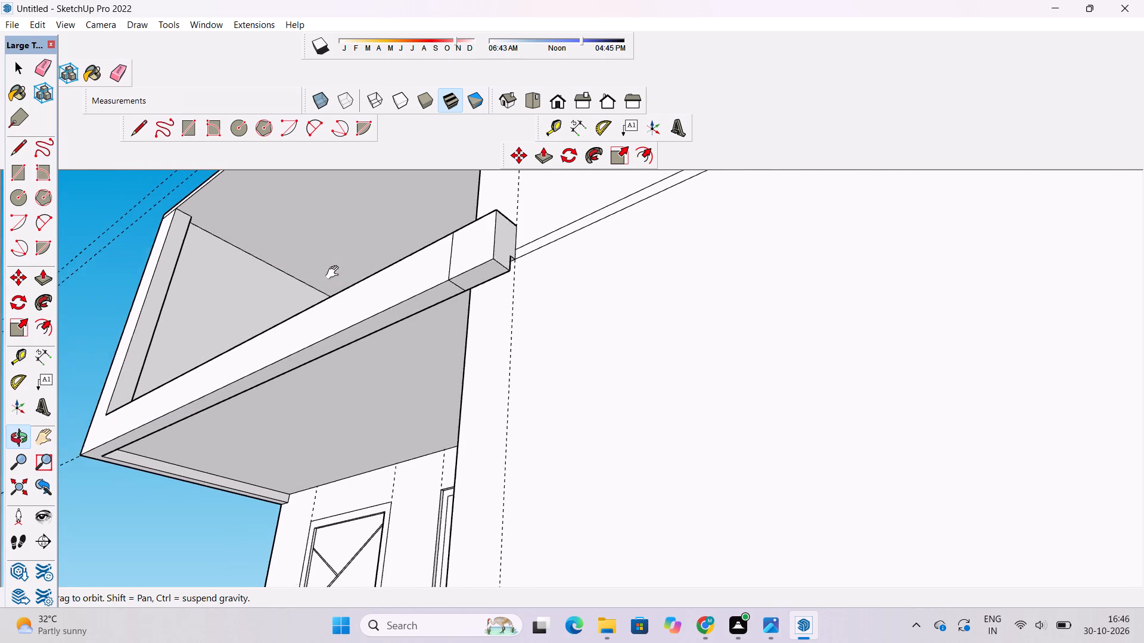
shift+drag(335, 273, 335, 273)
scroll(526, 257, up, 4)
drag(523, 276, 436, 333)
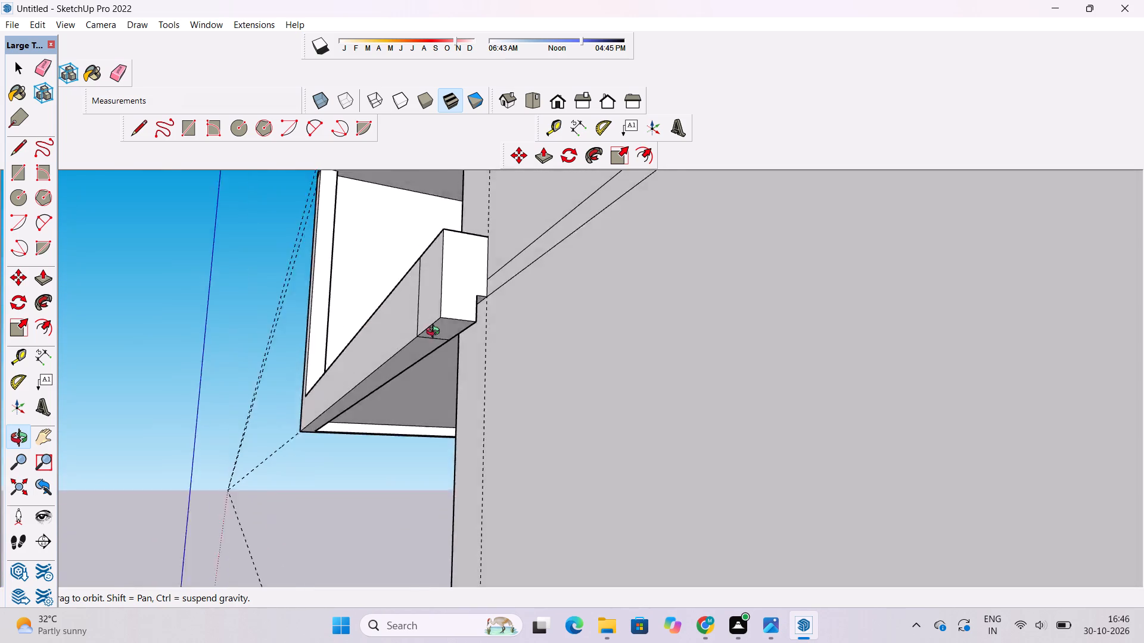
drag(436, 333, 1103, 241)
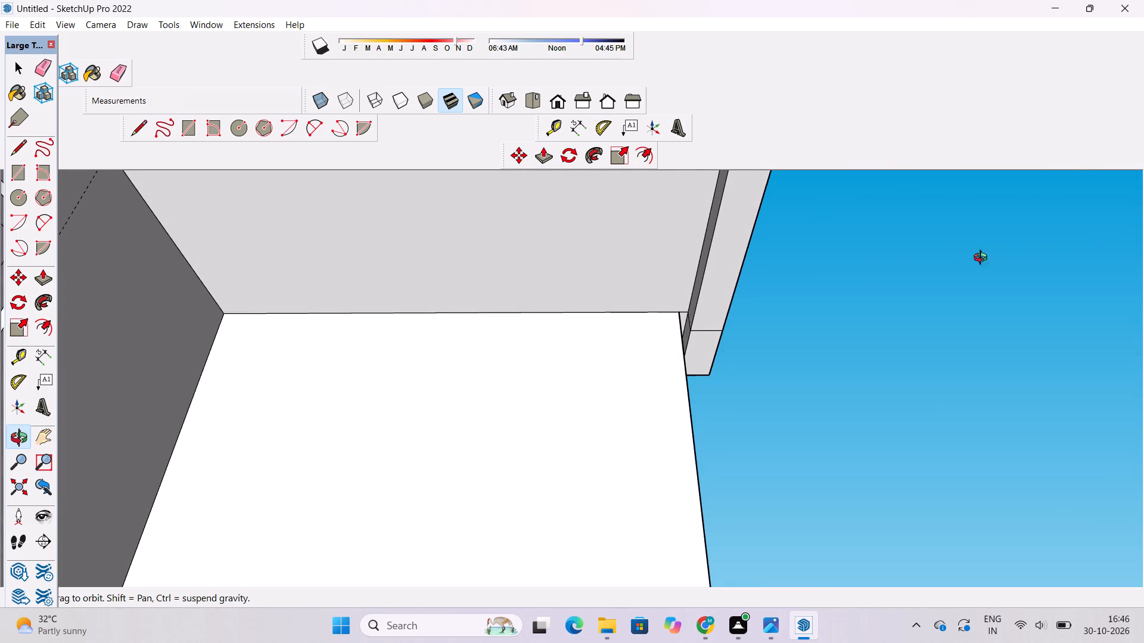
drag(742, 336, 699, 388)
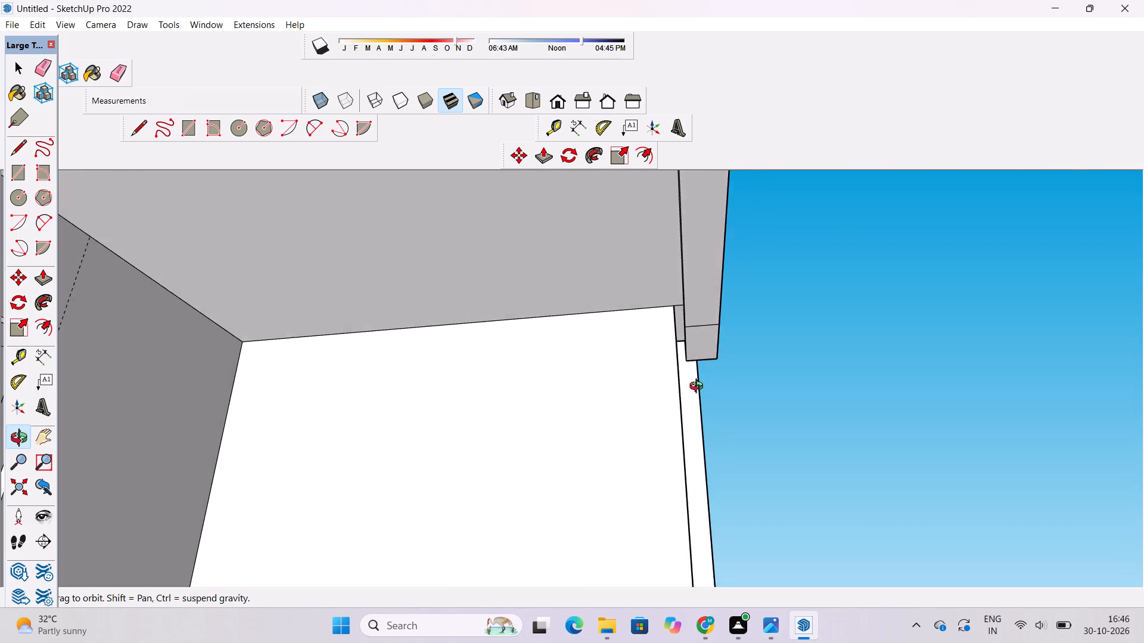
drag(699, 388, 699, 389)
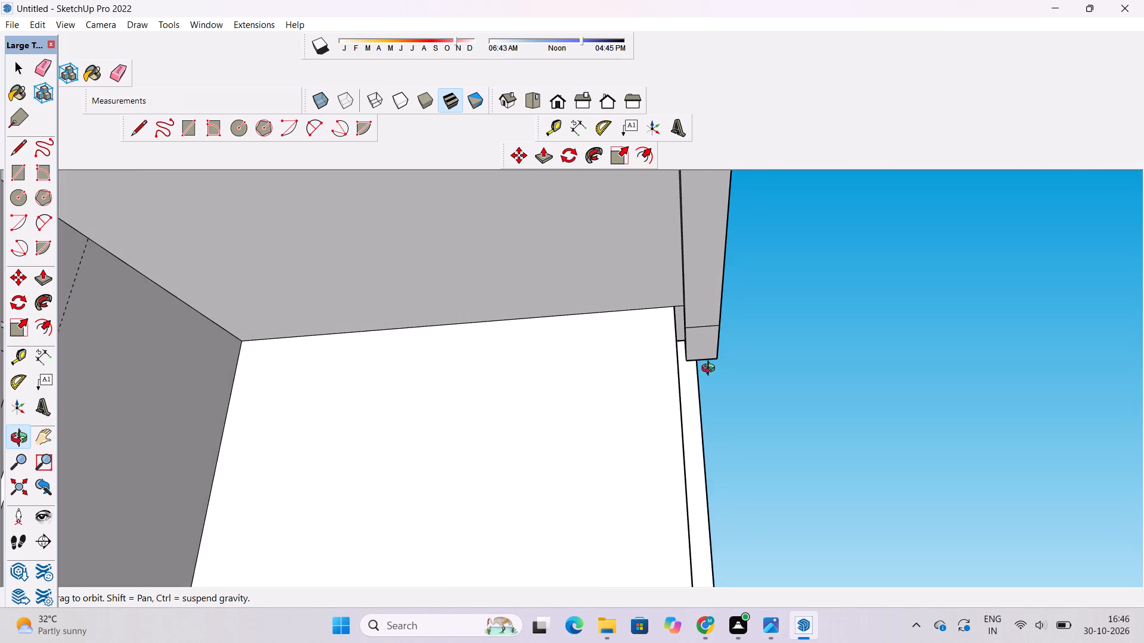
scroll(584, 252, down, 16)
drag(654, 405, 694, 406)
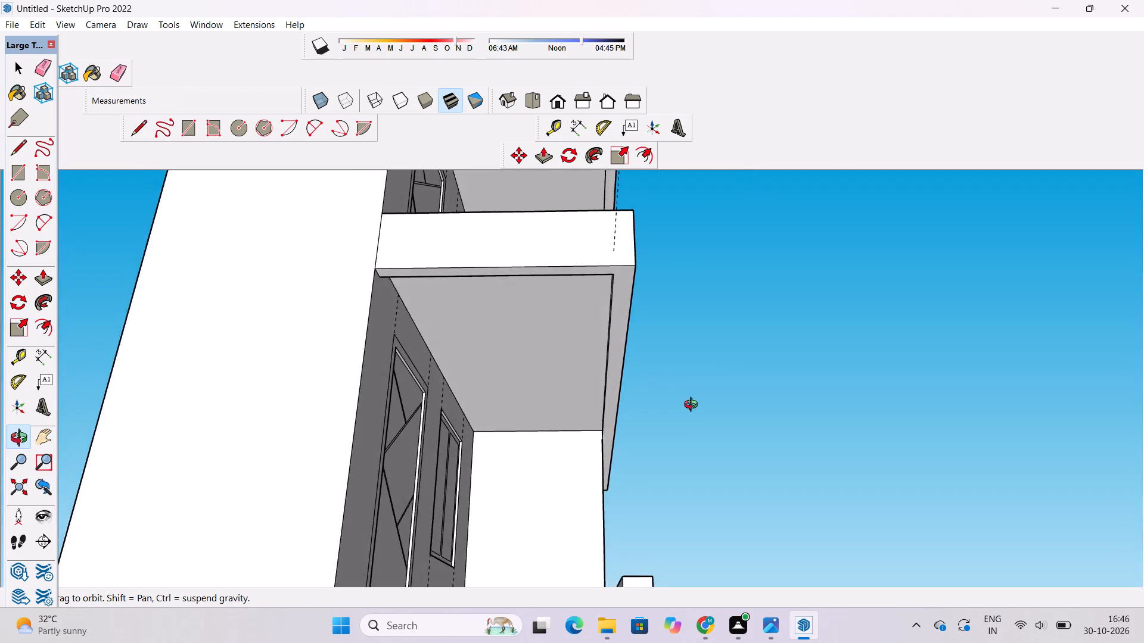
drag(694, 406, 738, 461)
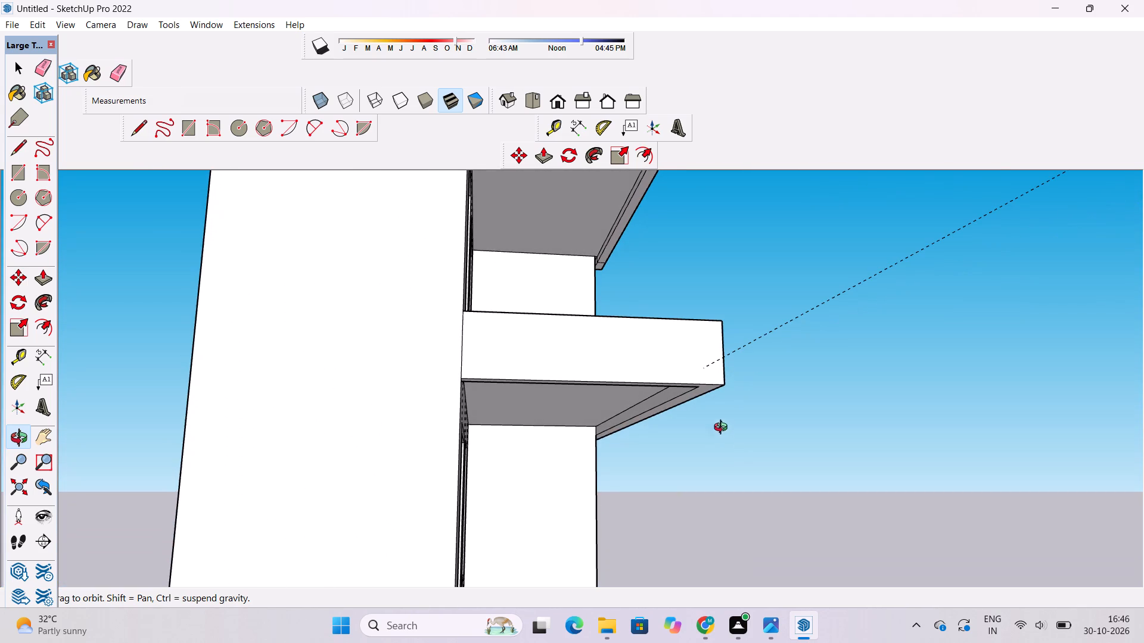
Push/Pull the lower back face of the parapet extension 7" to fill the gap against the tall block's front wall.
scroll(598, 278, up, 4)
shift+drag(591, 290, 586, 305)
scroll(596, 267, up, 4)
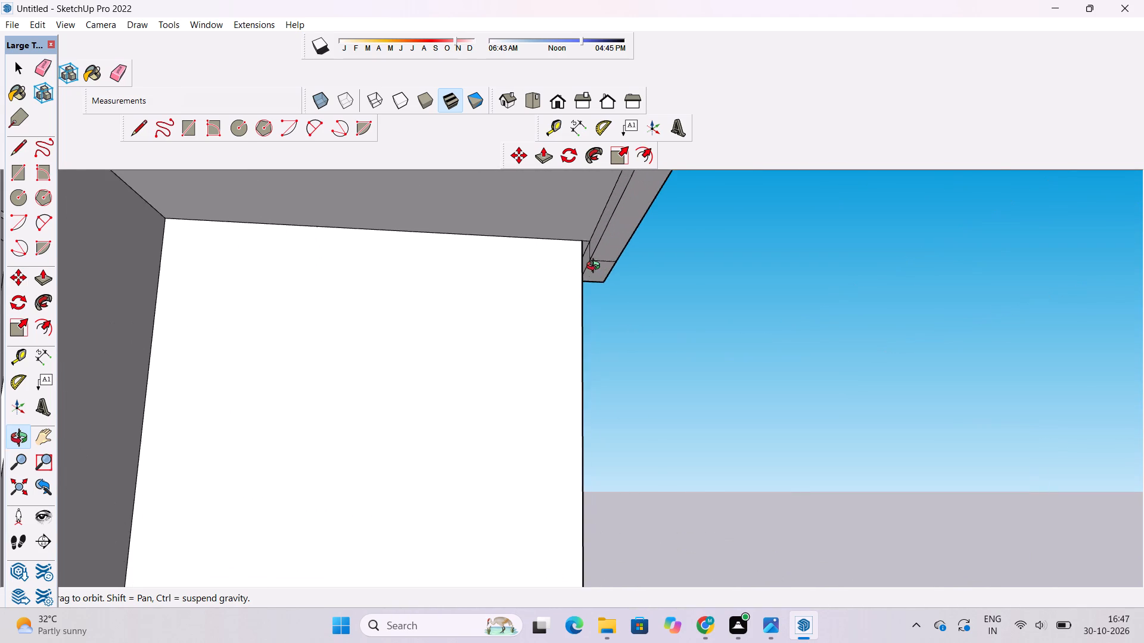
scroll(596, 267, up, 8)
drag(589, 271, 571, 314)
scroll(563, 270, up, 3)
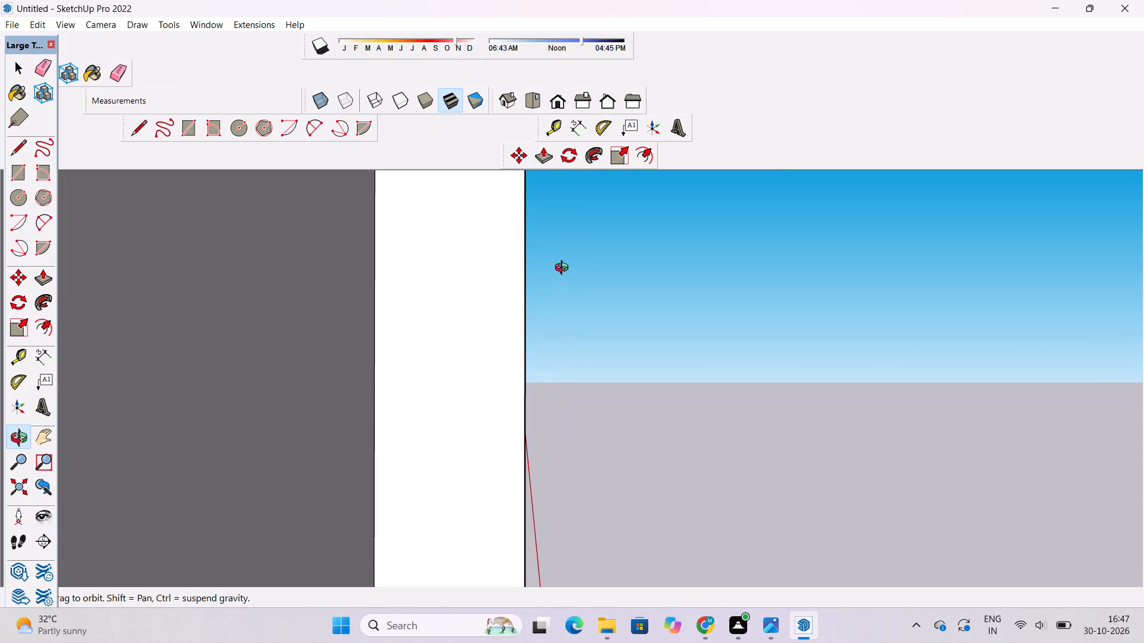
scroll(564, 269, down, 20)
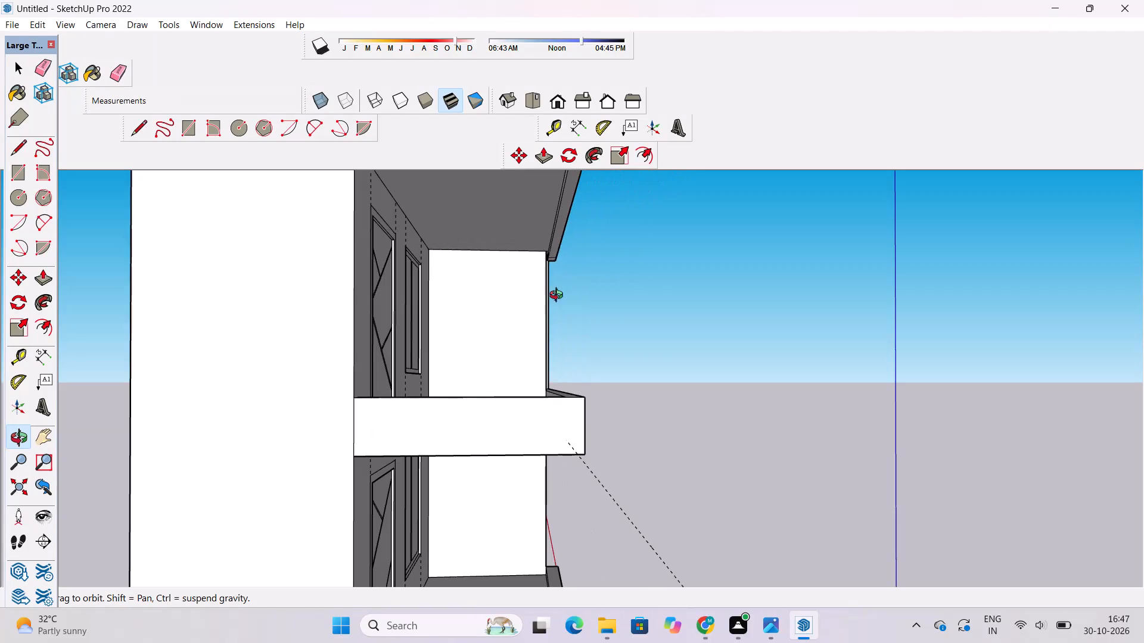
drag(564, 332, 507, 377)
drag(575, 229, 624, 199)
scroll(570, 227, up, 5)
drag(481, 294, 498, 300)
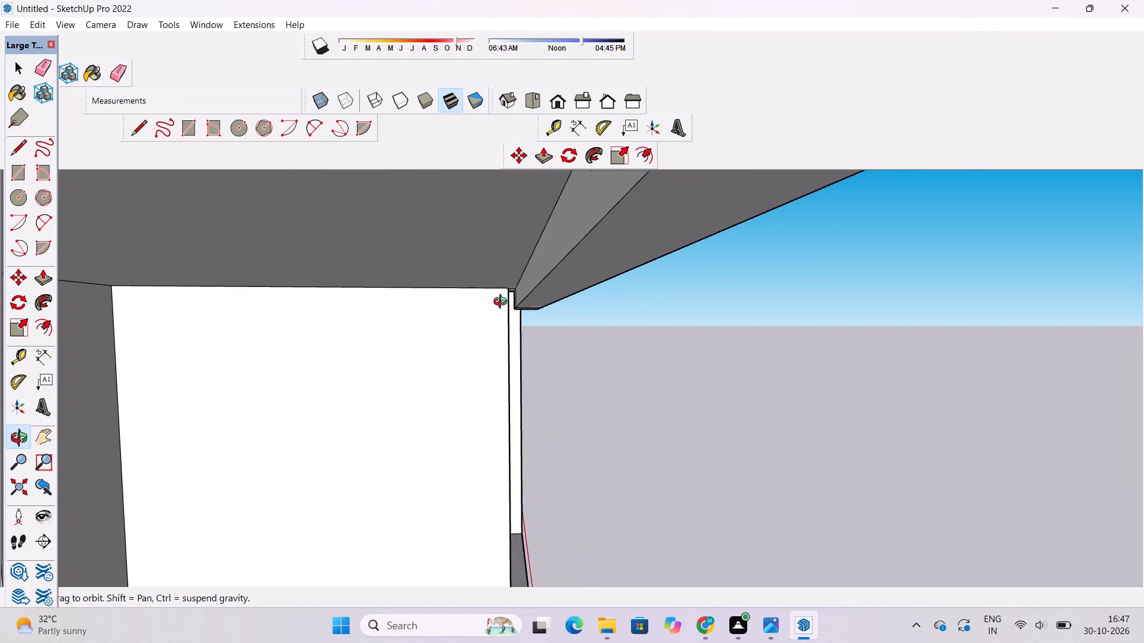
scroll(521, 307, up, 11)
drag(509, 301, 517, 313)
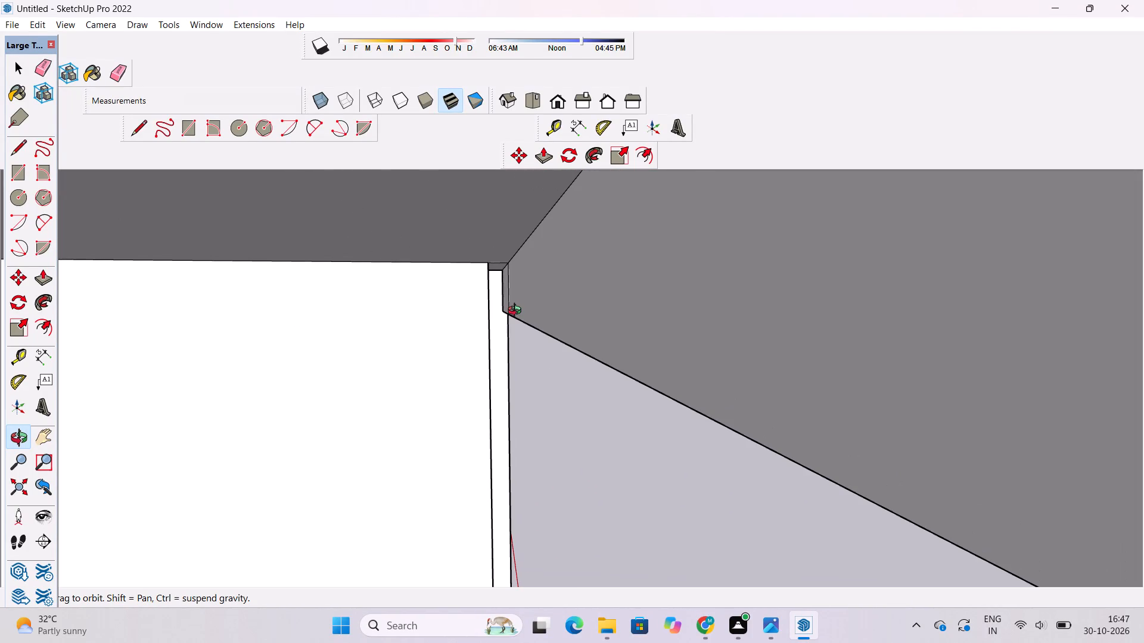
key(p)
scroll(510, 294, up, 9)
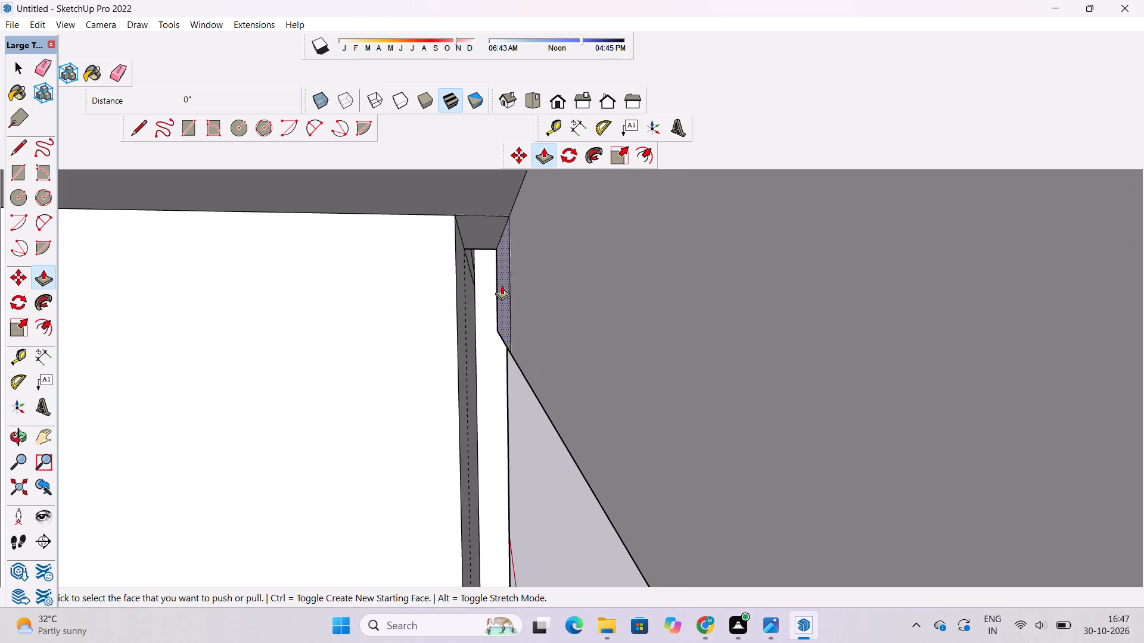
click(502, 285)
click(446, 244)
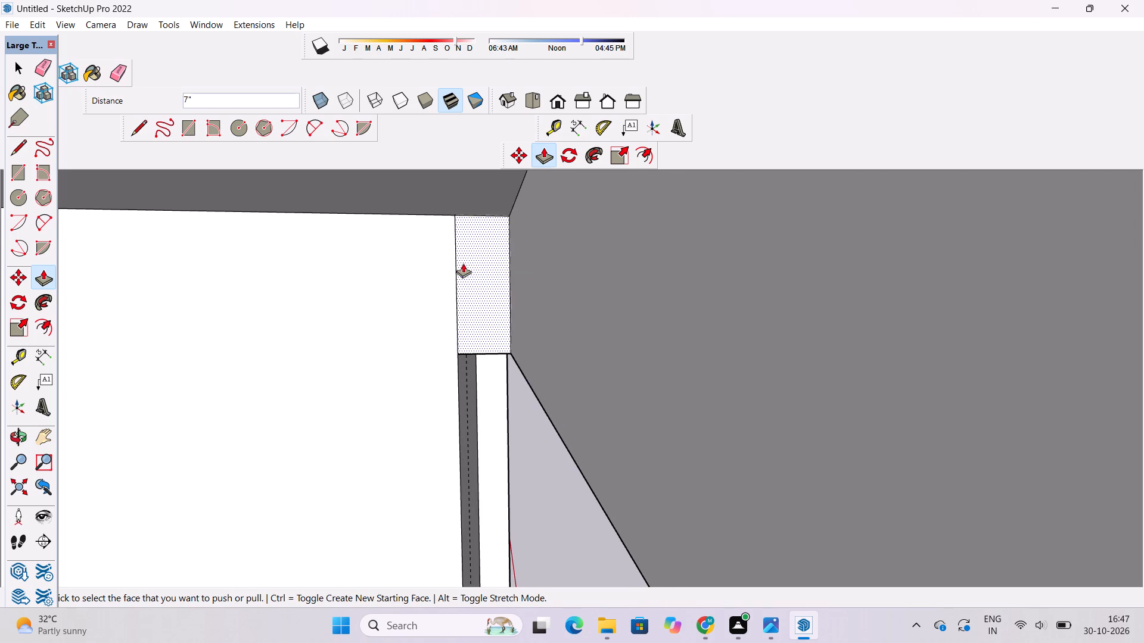
Examine the parapet extension from the front and from below where it joins the tall block's facade.
scroll(458, 266, down, 11)
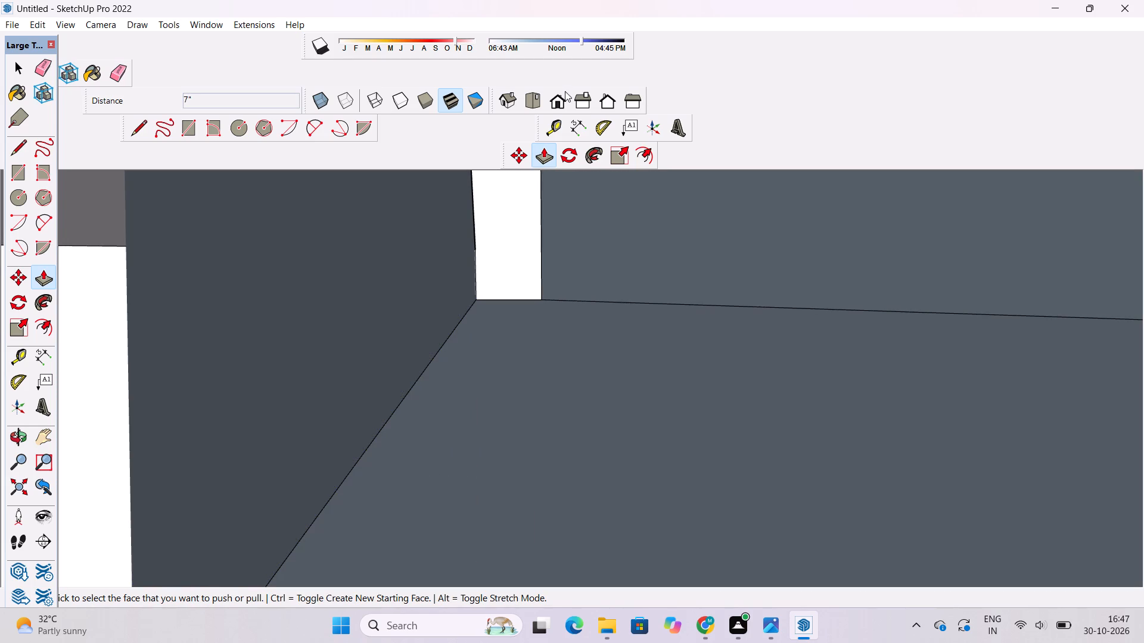
click(553, 100)
scroll(632, 323, down, 9)
key(o)
drag(572, 374, 518, 301)
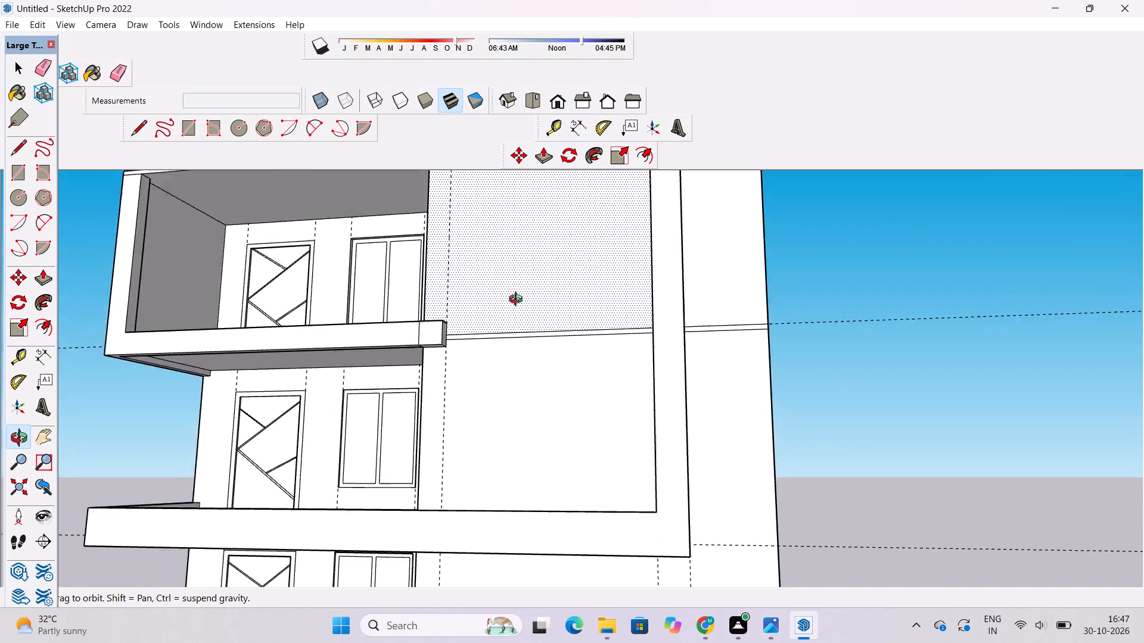
drag(518, 301, 513, 198)
scroll(455, 299, up, 3)
shift+drag(429, 318, 496, 307)
drag(505, 308, 564, 301)
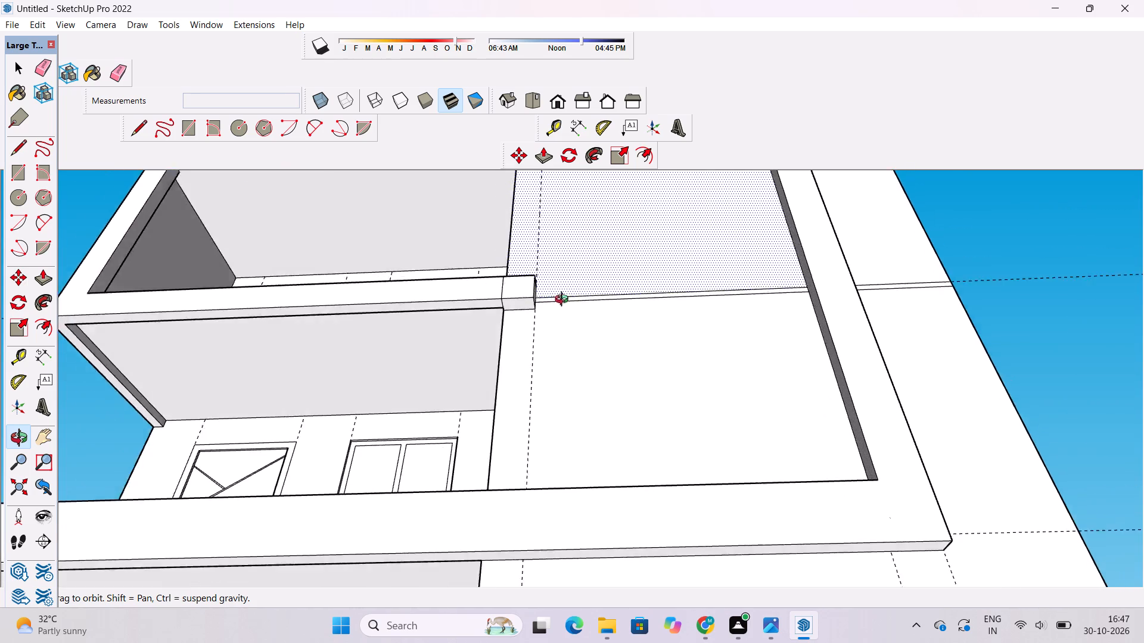
drag(564, 301, 585, 292)
shift+drag(565, 305, 772, 221)
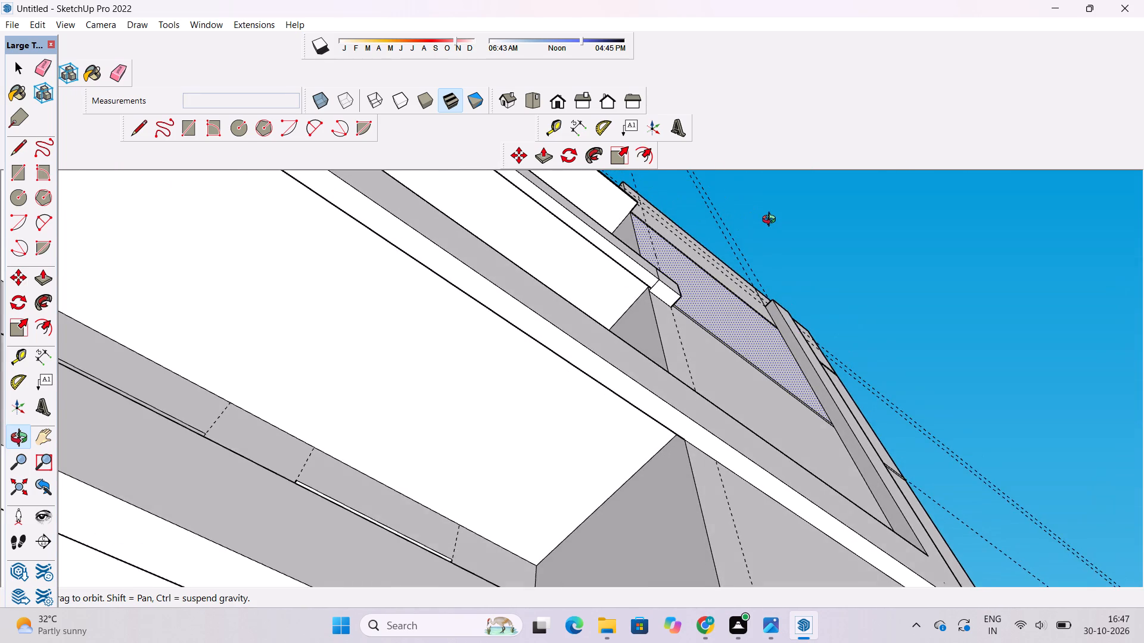
drag(763, 241, 752, 252)
scroll(623, 283, up, 9)
drag(637, 270, 735, 301)
scroll(706, 311, up, 4)
drag(706, 311, 812, 399)
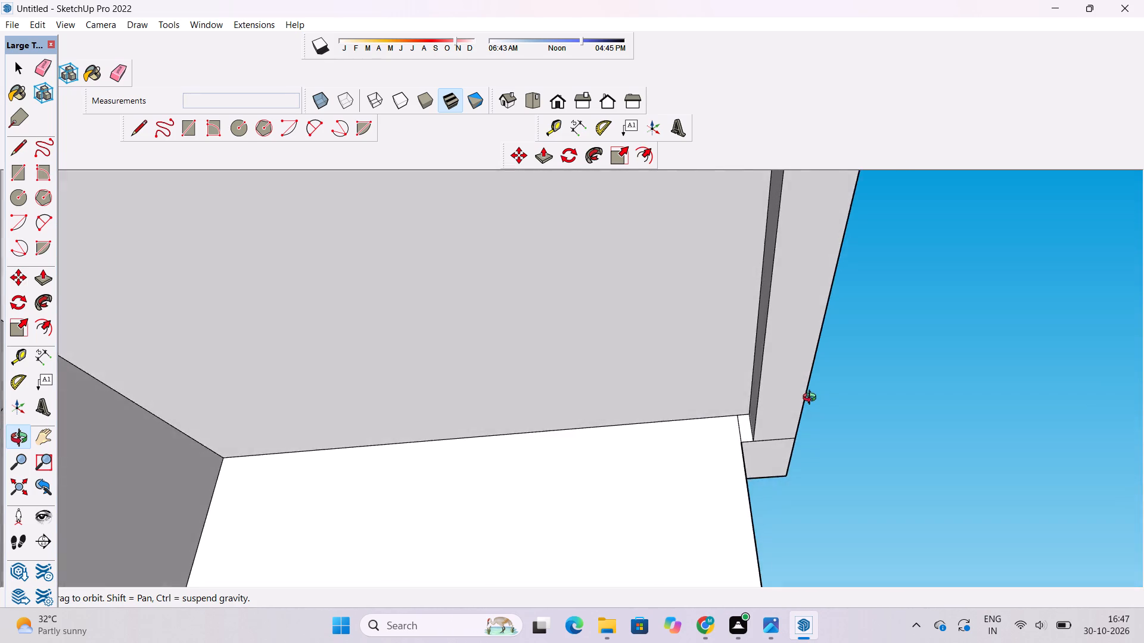
Erase the seam lines between the upper balcony's parapet and its extension on the underside and front face.
drag(812, 399, 412, 461)
shift+drag(551, 419, 629, 401)
drag(657, 383, 651, 344)
key(e)
drag(701, 291, 686, 290)
drag(708, 248, 707, 249)
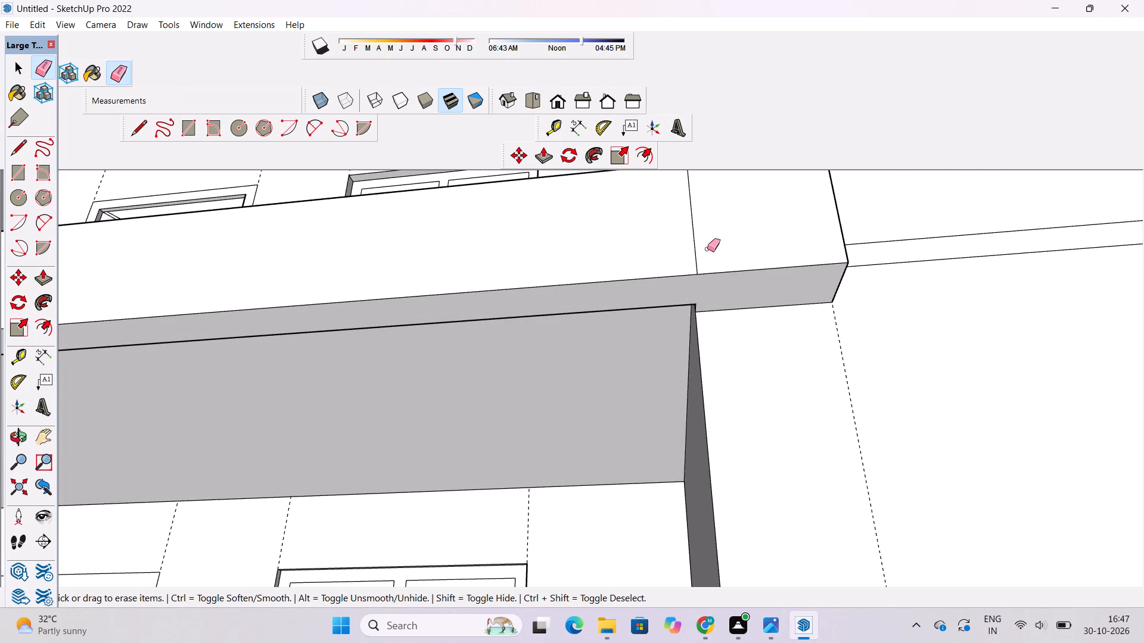
drag(707, 249, 695, 256)
Push/Pull the top face of the parapet extension up 37' 6" to the underside of the balcony's roof slab, forming a post.
key(o)
scroll(480, 207, down, 5)
drag(472, 244, 534, 448)
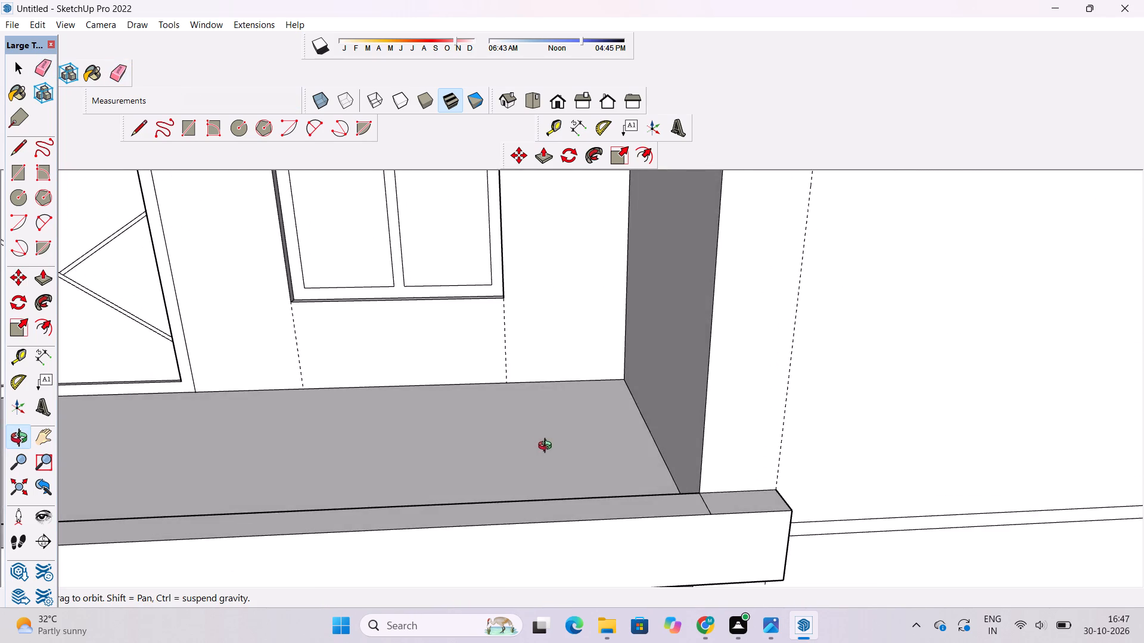
drag(542, 424, 523, 374)
shift+scroll(520, 358, down, 4)
shift+drag(606, 407, 598, 421)
scroll(594, 409, down, 11)
shift+drag(598, 401, 595, 438)
drag(595, 441, 557, 450)
scroll(648, 377, up, 3)
shift+drag(620, 402, 621, 418)
drag(593, 436, 539, 473)
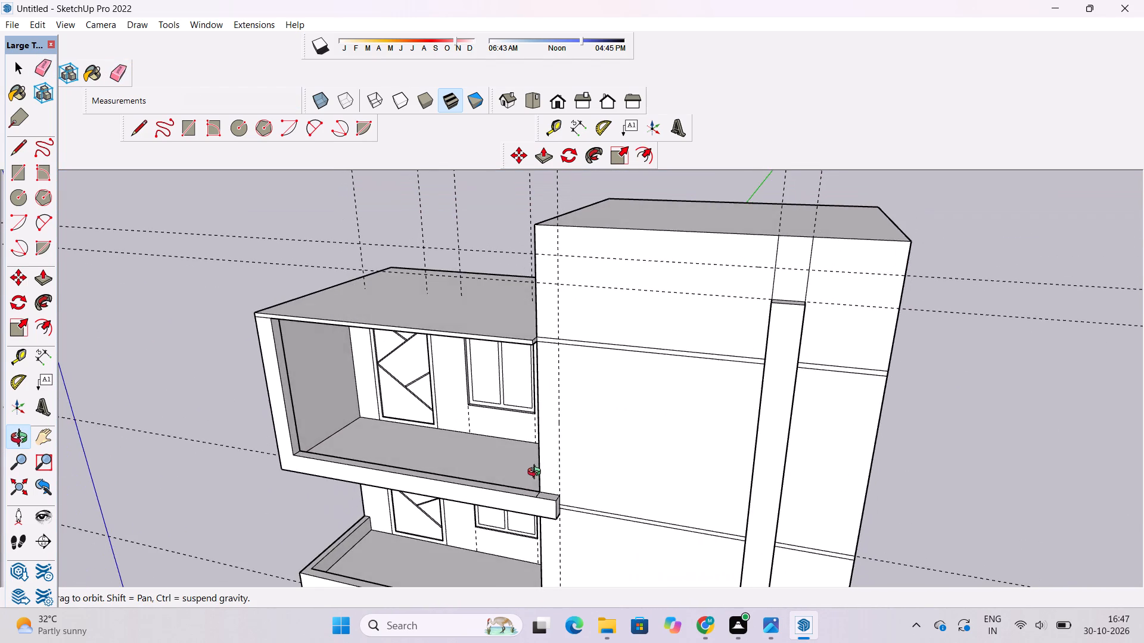
key(p)
scroll(545, 489, up, 7)
click(548, 502)
scroll(570, 463, down, 5)
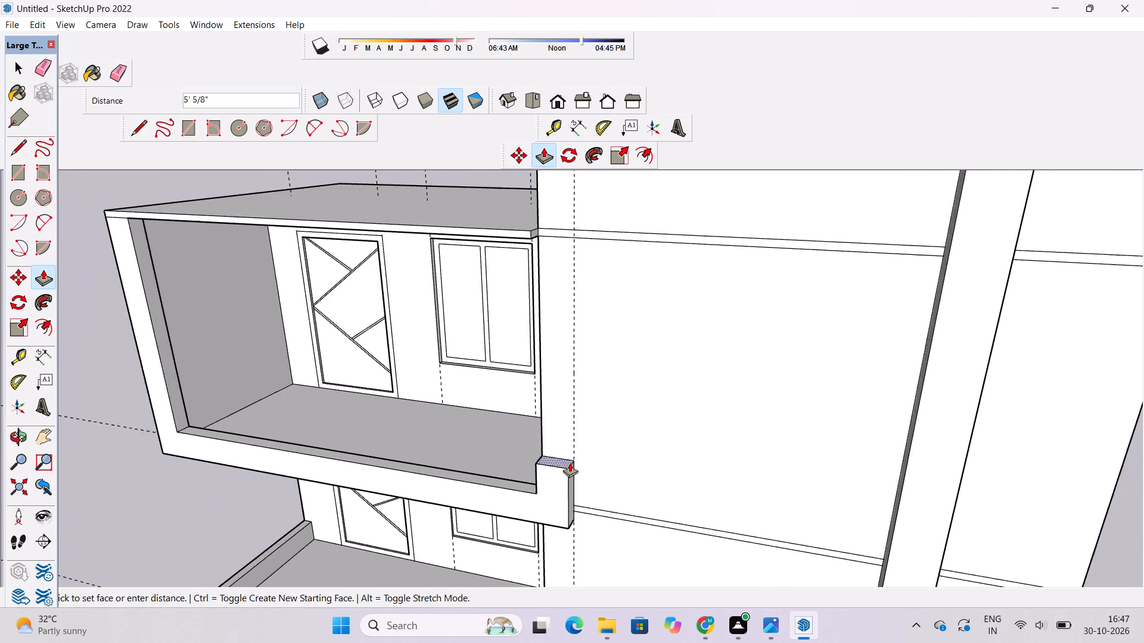
scroll(570, 463, down, 3)
key(o)
drag(502, 480, 527, 459)
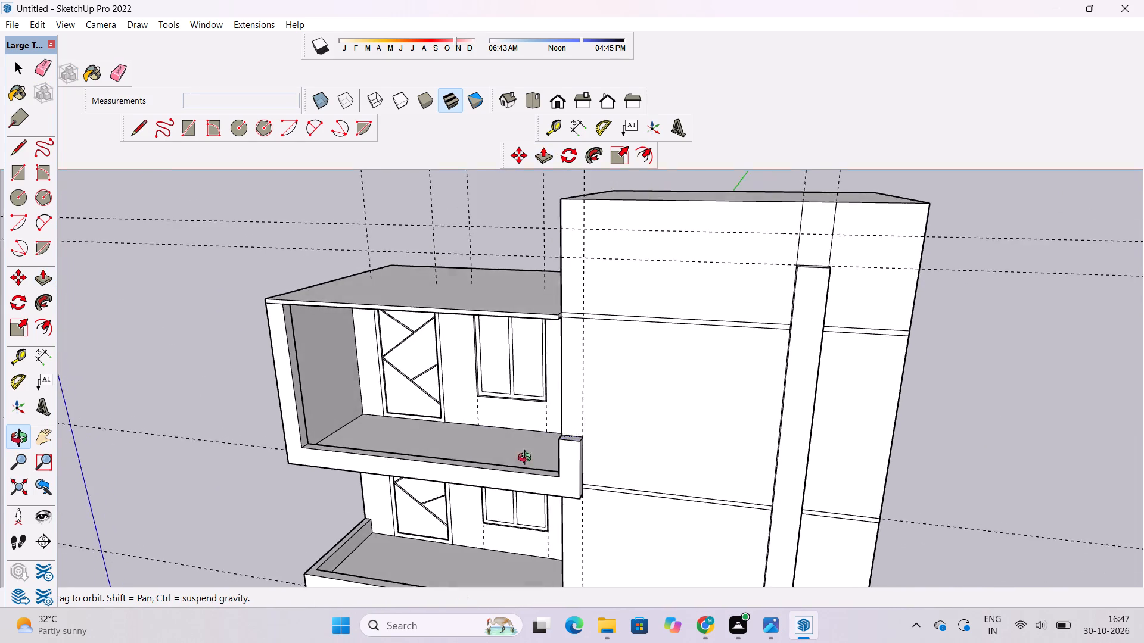
drag(527, 459, 554, 427)
drag(558, 421, 573, 435)
drag(574, 437, 624, 367)
scroll(629, 363, up, 3)
drag(638, 359, 623, 398)
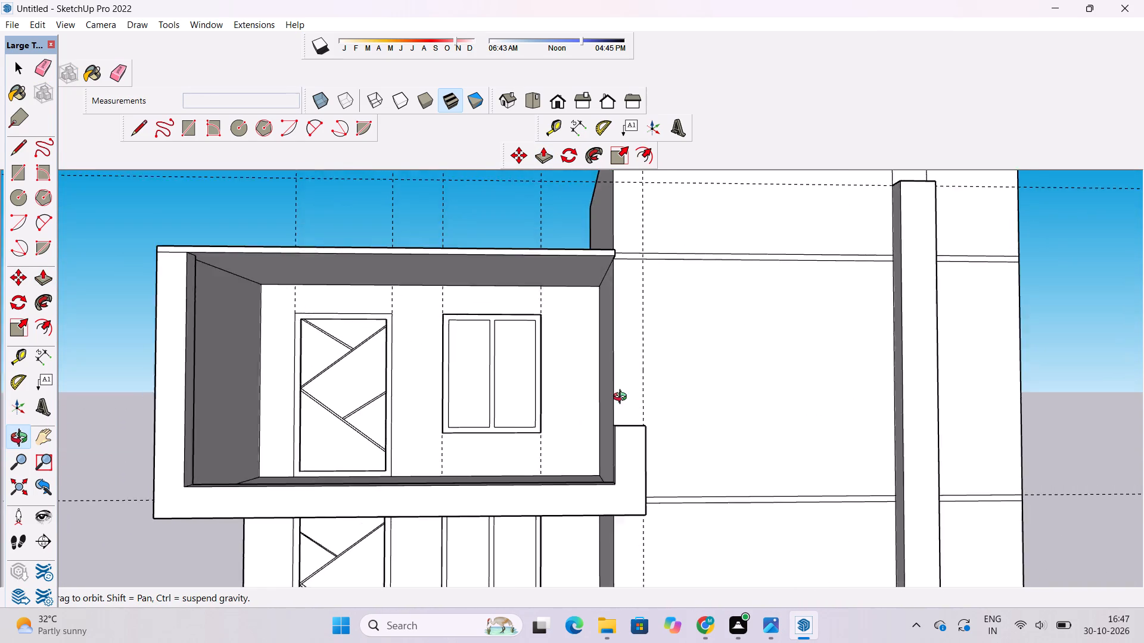
drag(623, 398, 603, 430)
scroll(620, 388, up, 3)
shift+drag(618, 386, 597, 429)
shift+click(597, 429)
key(p)
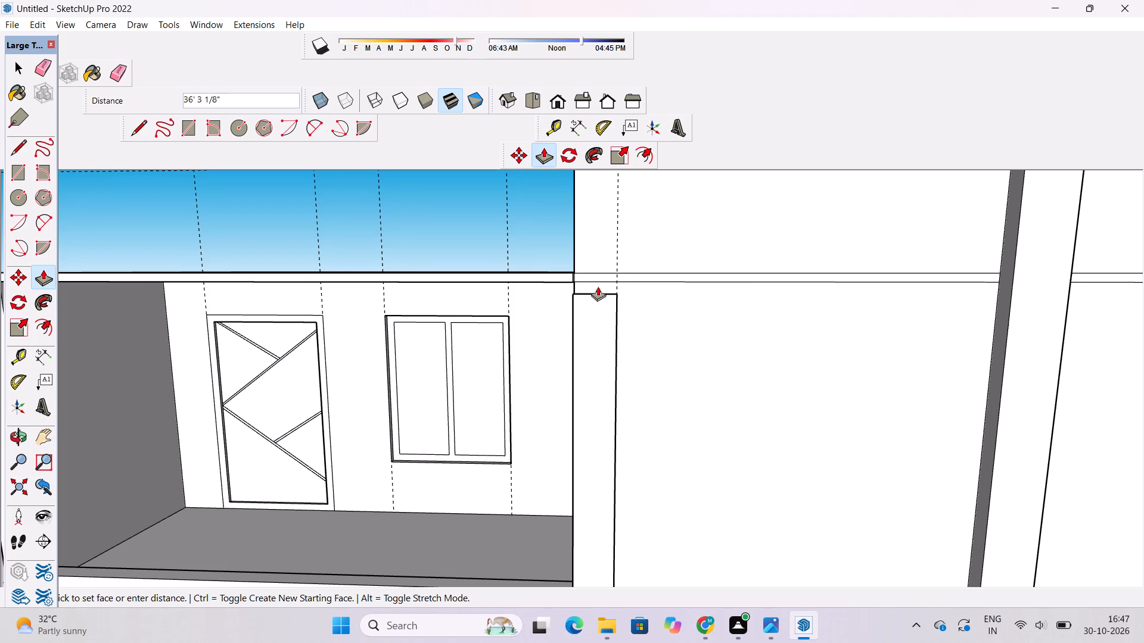
scroll(576, 270, up, 12)
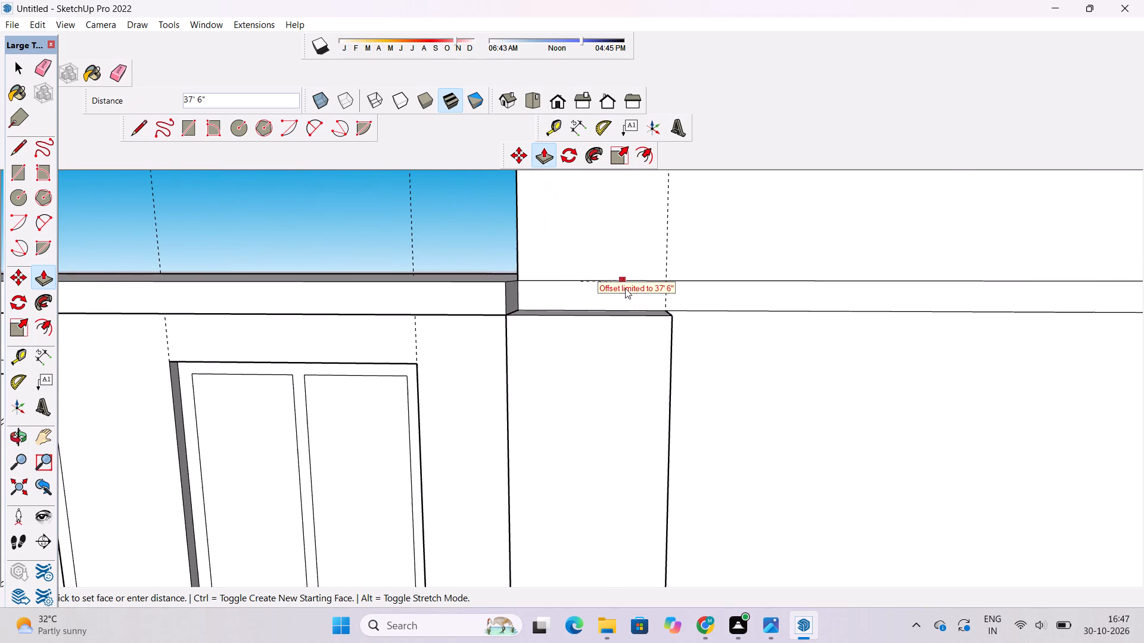
click(632, 283)
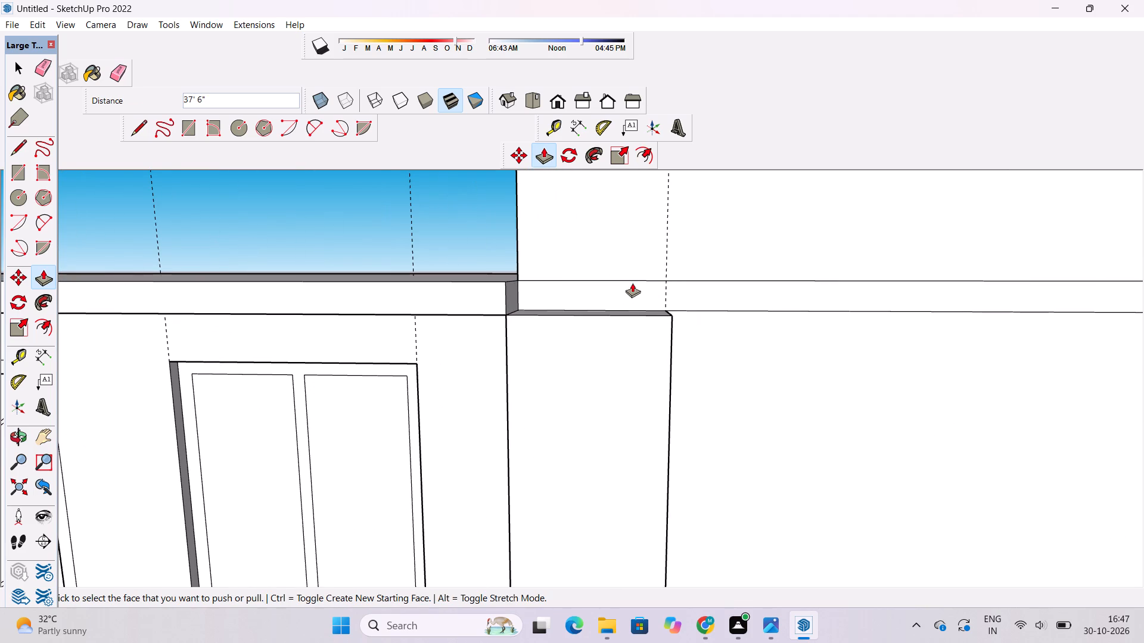
Push/Pull the post's top face up another 1', level with the top of the balcony's roof slab.
click(652, 311)
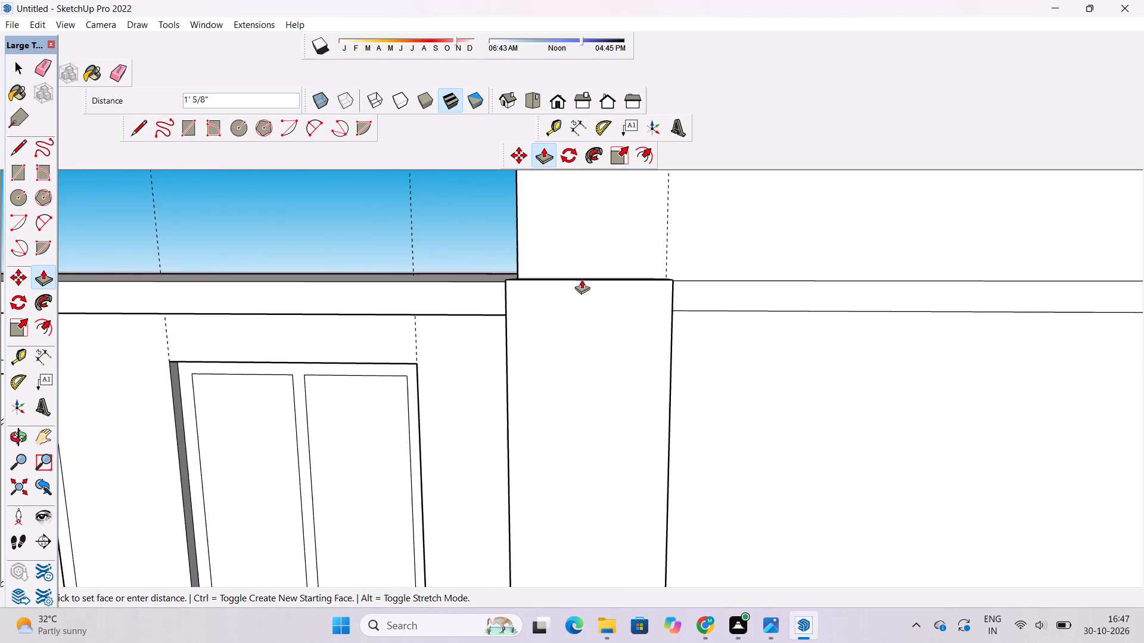
click(493, 281)
Examine the post and the balcony's front frame from the front, from above and where they meet the roof slab.
scroll(596, 301, down, 3)
key(o)
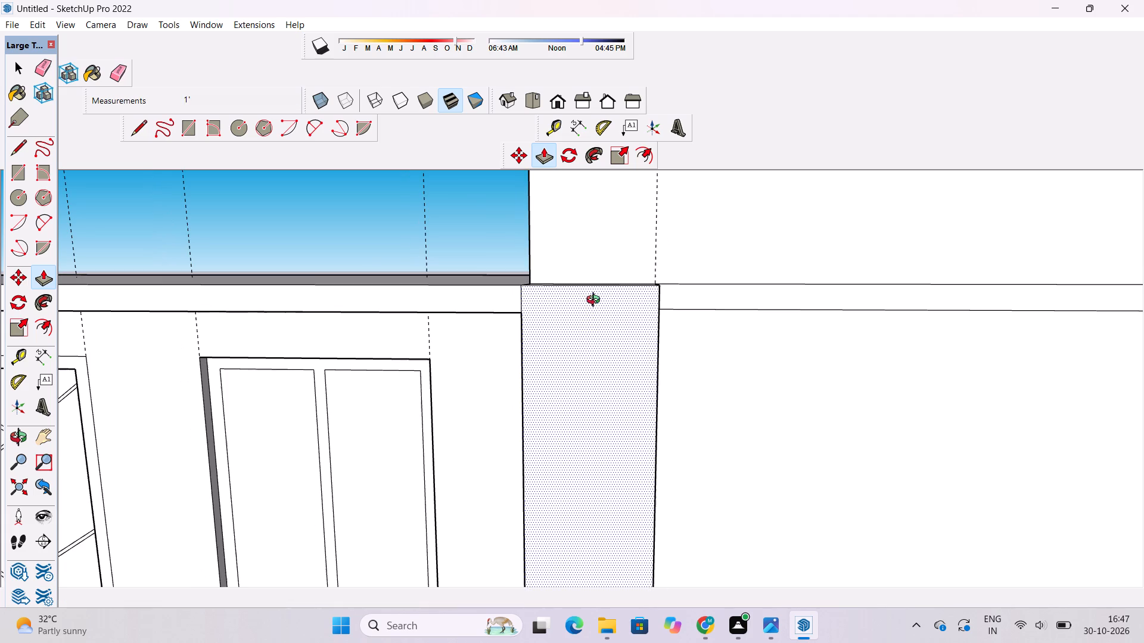
scroll(593, 326, down, 3)
shift+drag(480, 355, 507, 294)
key(space)
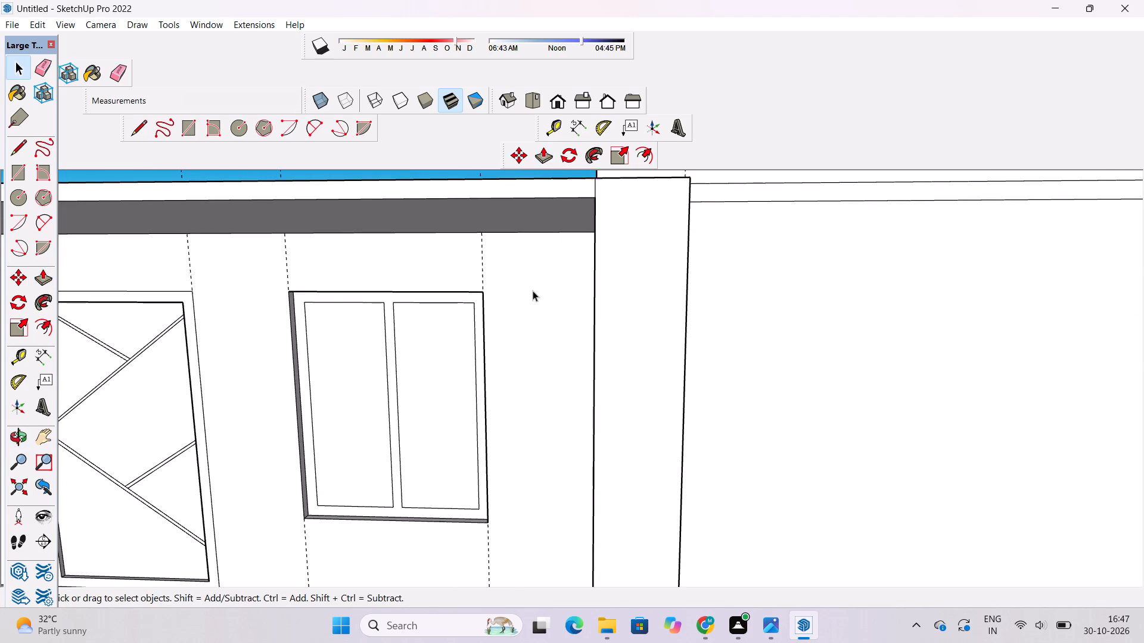
scroll(533, 291, down, 3)
key(o)
scroll(547, 308, down, 1)
shift+drag(548, 318, 672, 288)
shift+scroll(684, 281, down, 5)
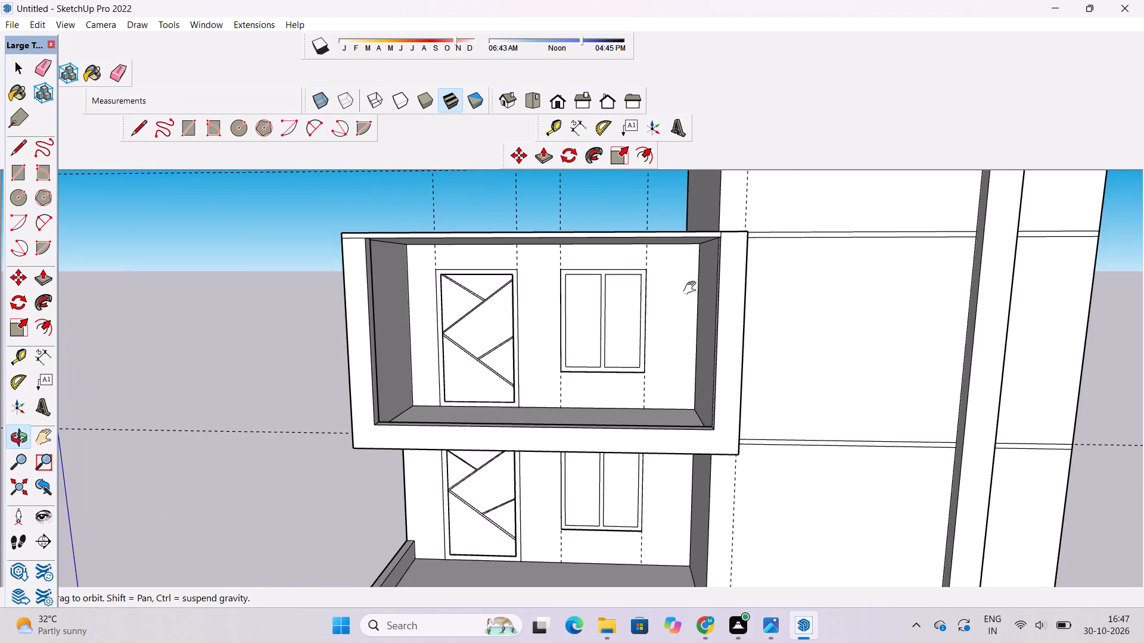
drag(692, 291, 685, 405)
shift+drag(627, 323, 605, 342)
drag(605, 342, 642, 340)
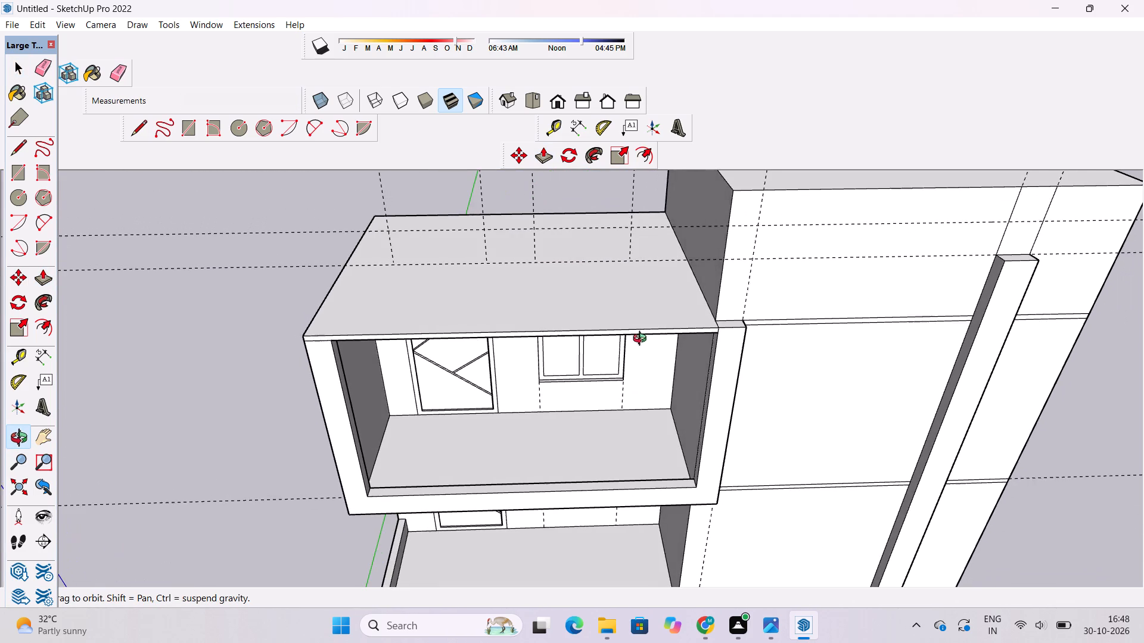
drag(642, 340, 671, 341)
shift+drag(654, 329, 655, 342)
drag(654, 347, 720, 344)
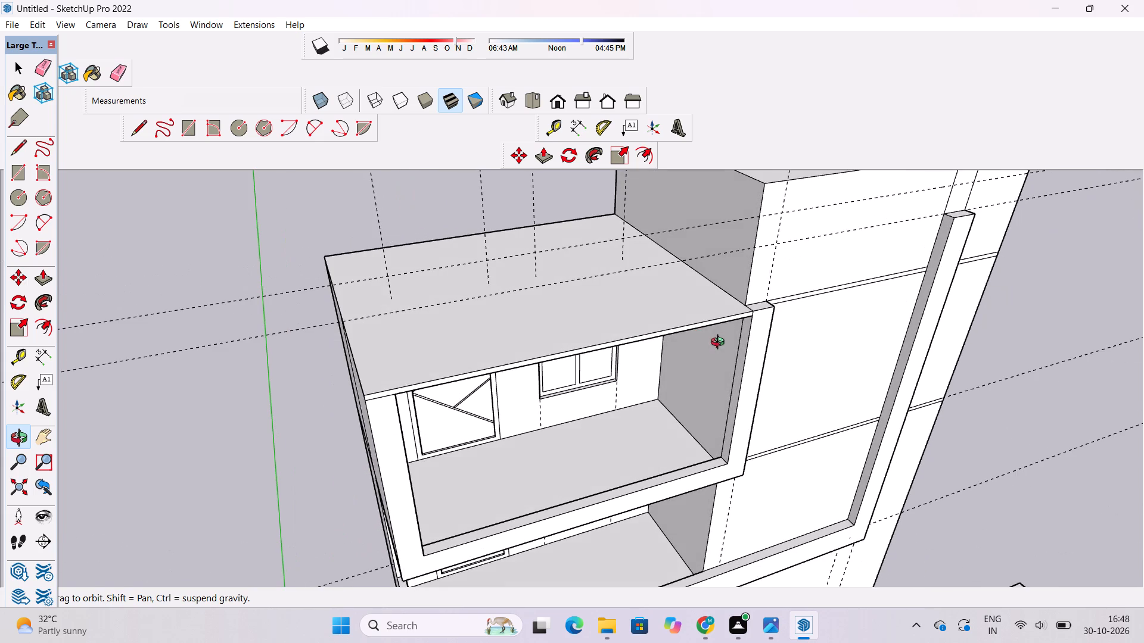
shift+drag(651, 345, 660, 357)
scroll(637, 353, up, 2)
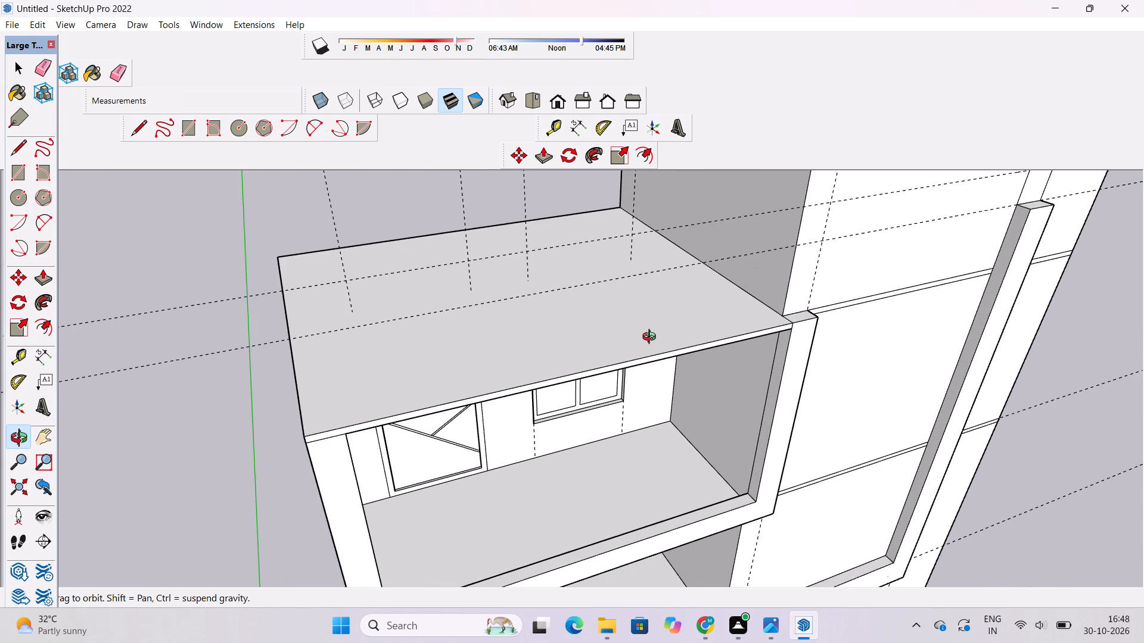
shift+drag(660, 346, 669, 355)
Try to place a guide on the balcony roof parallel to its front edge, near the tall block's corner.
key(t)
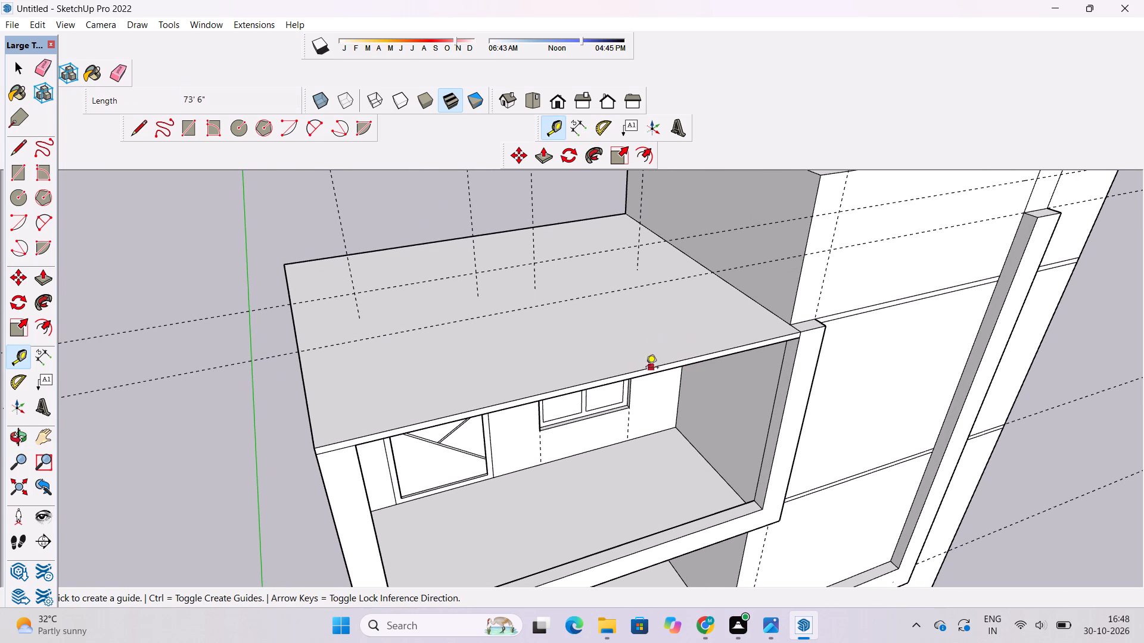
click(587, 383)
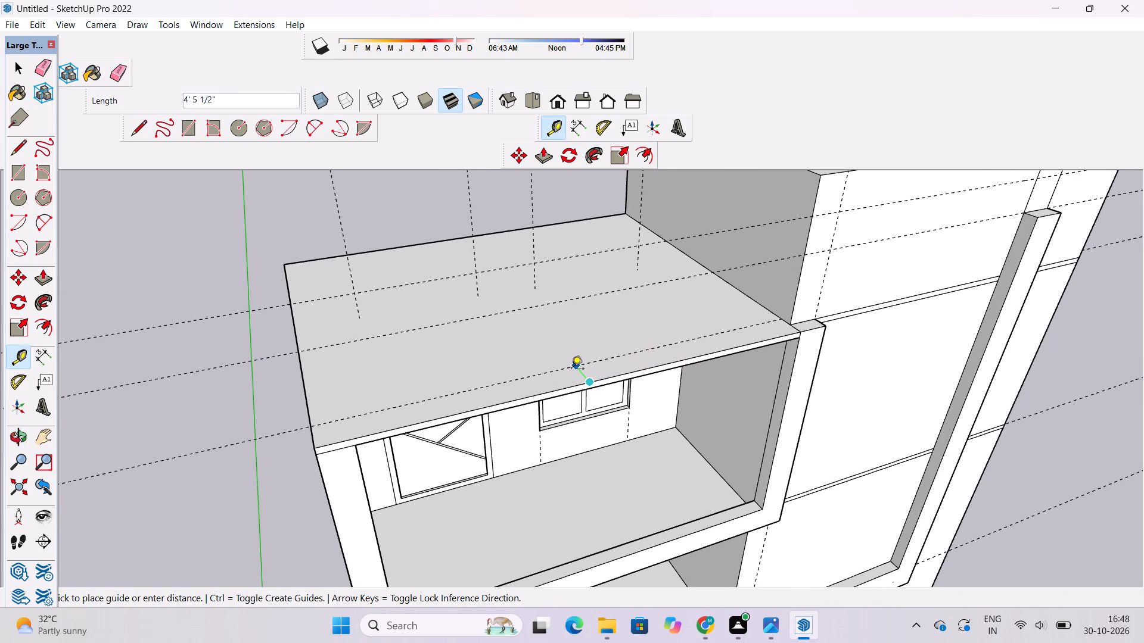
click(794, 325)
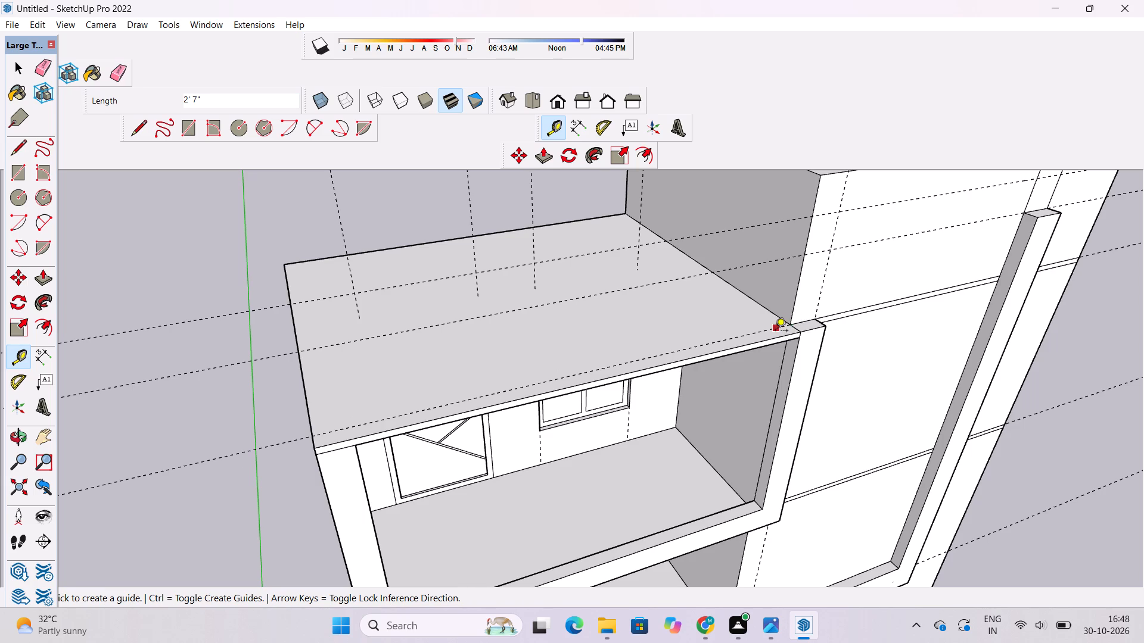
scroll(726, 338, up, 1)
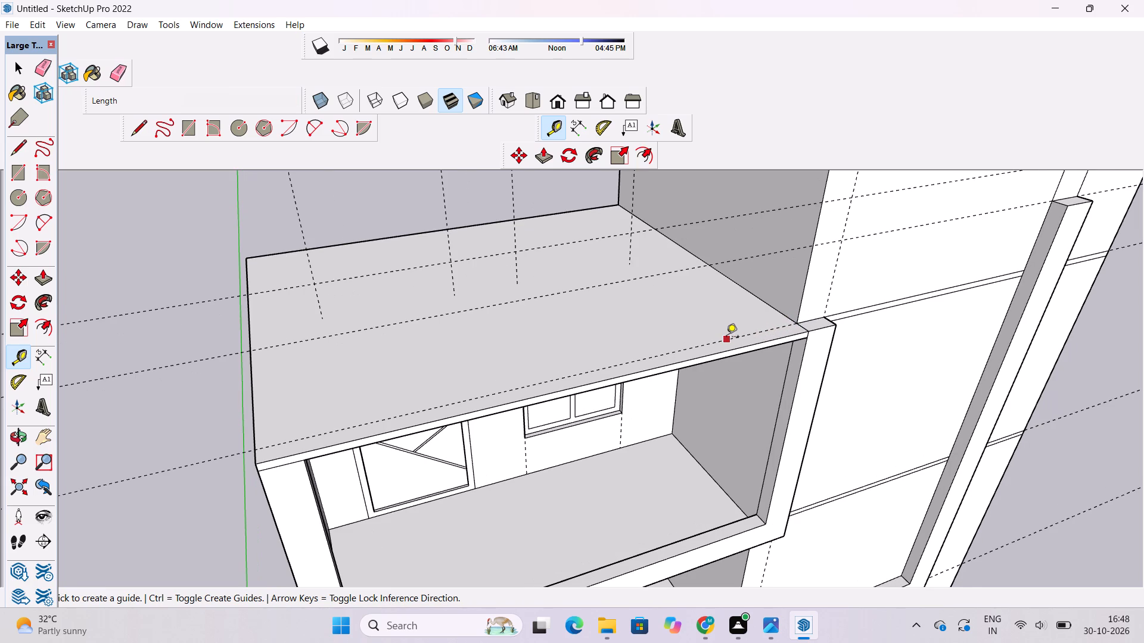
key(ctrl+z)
Place a guide on the balcony roof parallel to its front edge, passing through the roof's corner against the tall block.
scroll(726, 338, up, 2)
click(738, 356)
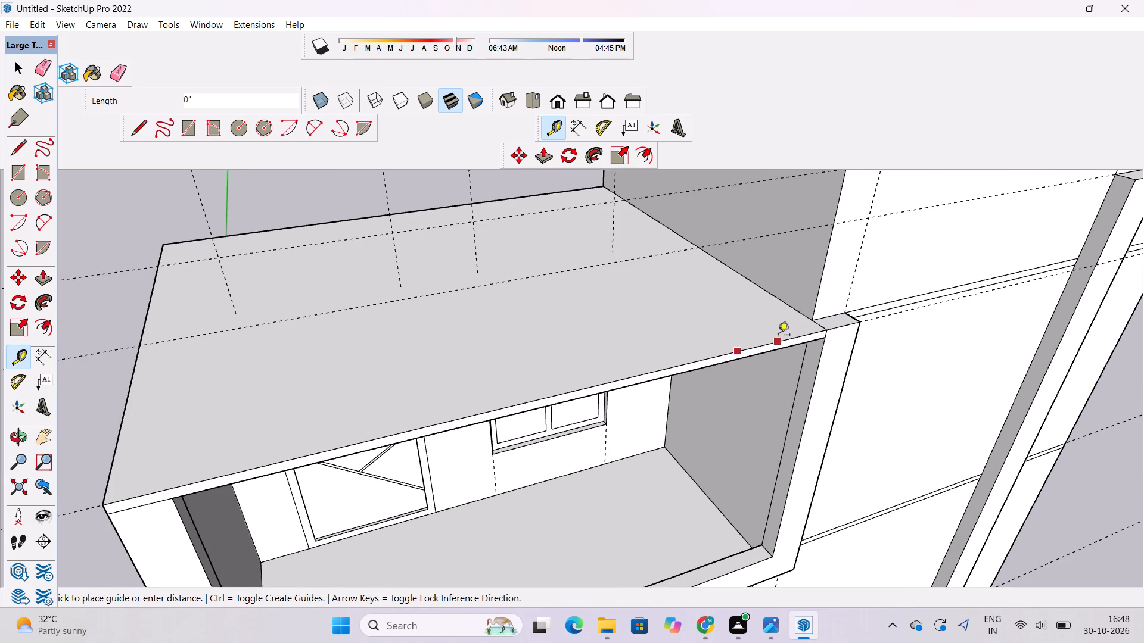
click(810, 319)
Draw a 73' 6" line along the guide across the balcony roof, from the tall block's corner to the roof's outer side edge.
key(l)
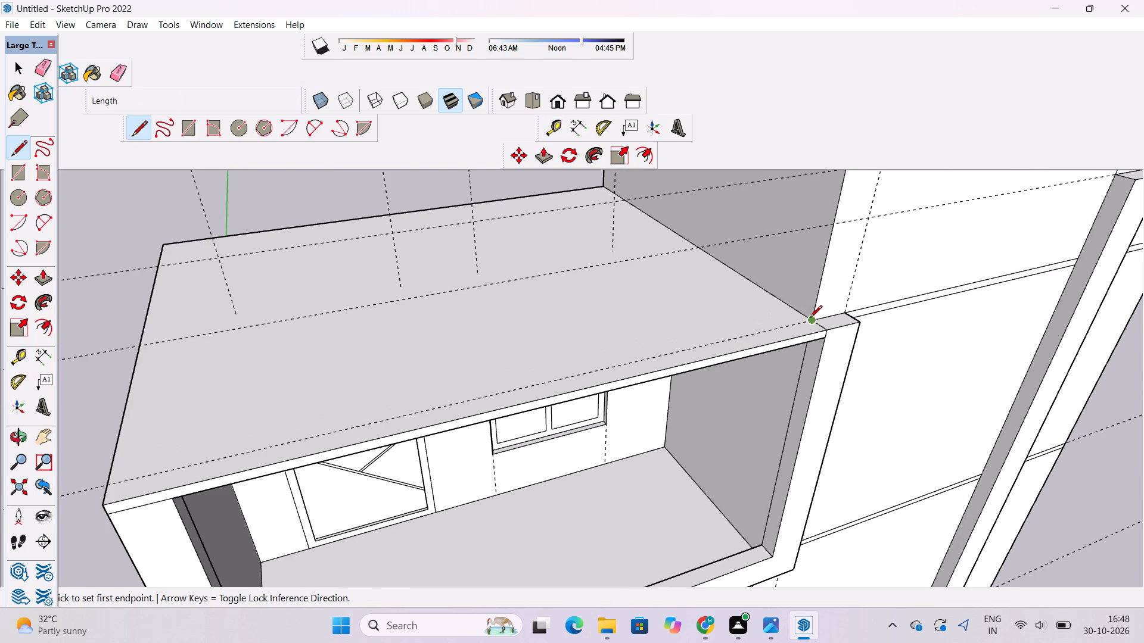
click(812, 319)
scroll(776, 327, down, 1)
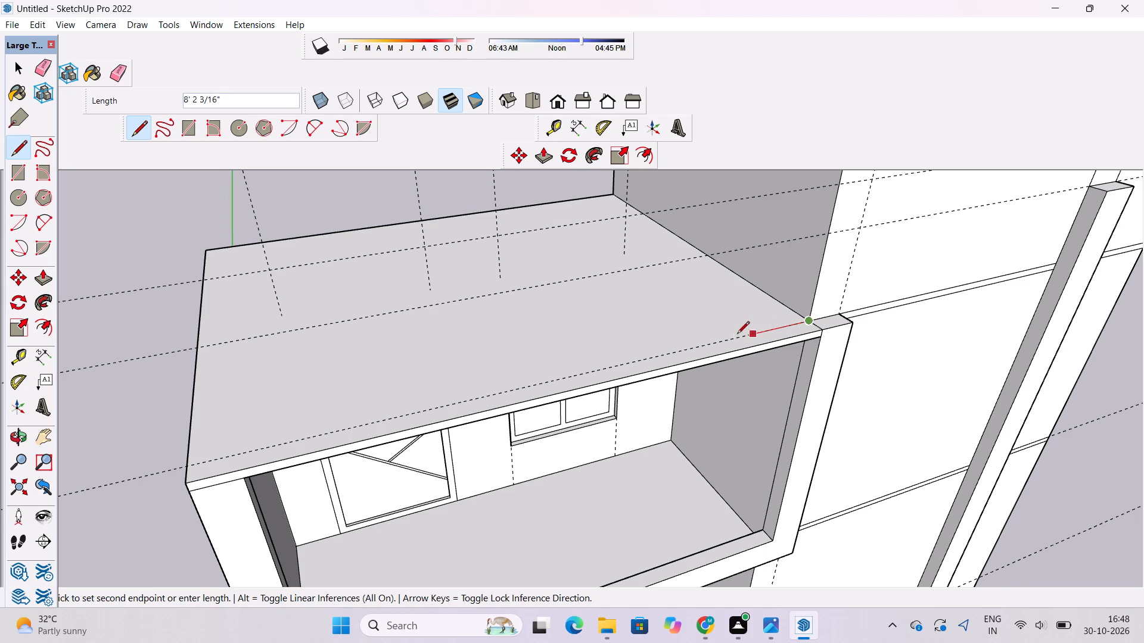
click(188, 463)
Erase the guide that runs along the front strip of the balcony roof.
key(o)
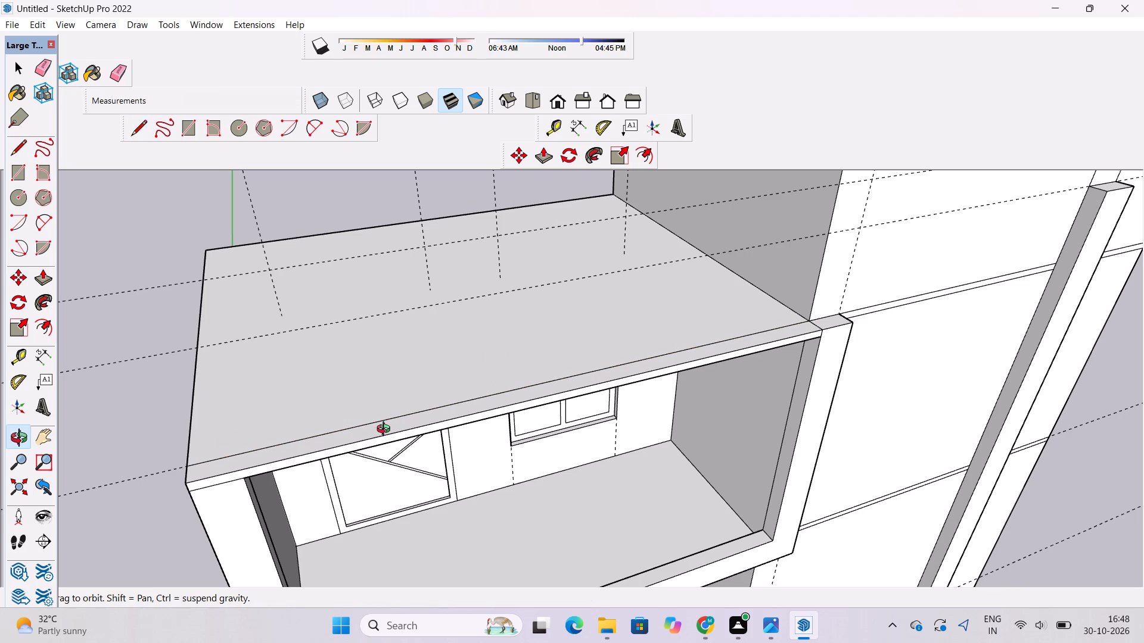
key(e)
drag(151, 447, 151, 477)
Push/Pull the narrow front strip of the balcony roof up 3'.
key(p)
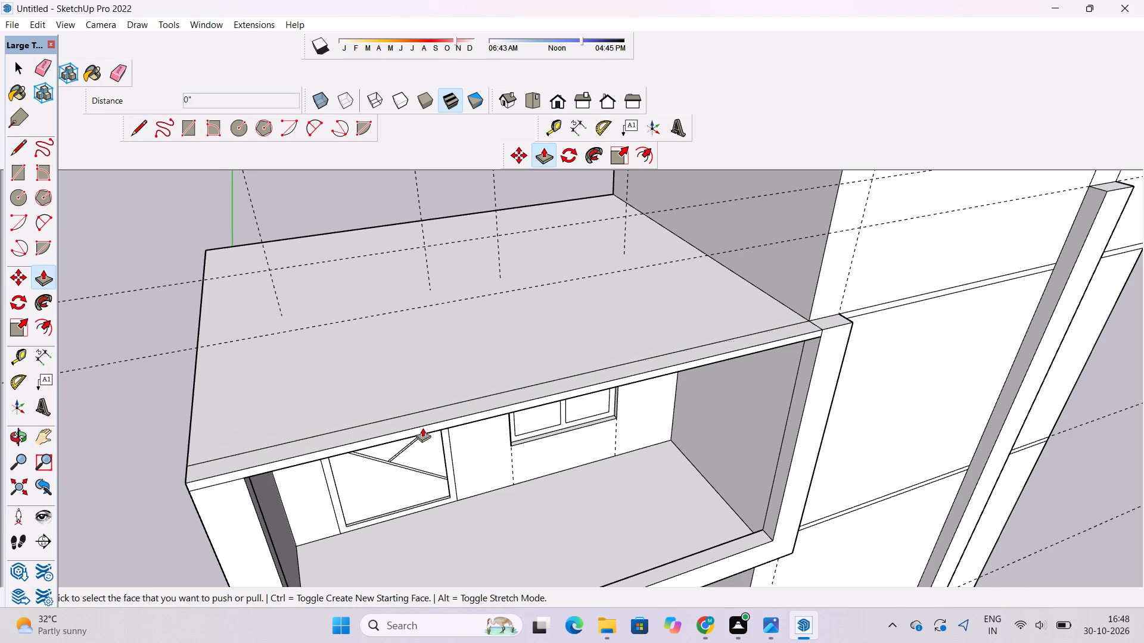
click(422, 421)
scroll(421, 408, down, 2)
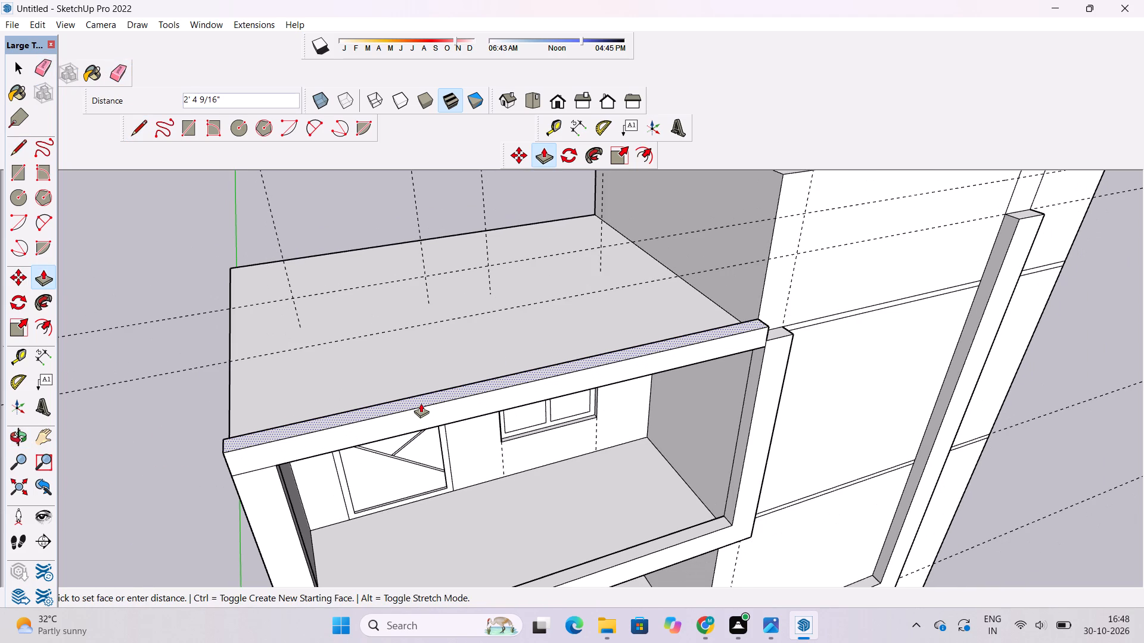
text(3')
key(Return)
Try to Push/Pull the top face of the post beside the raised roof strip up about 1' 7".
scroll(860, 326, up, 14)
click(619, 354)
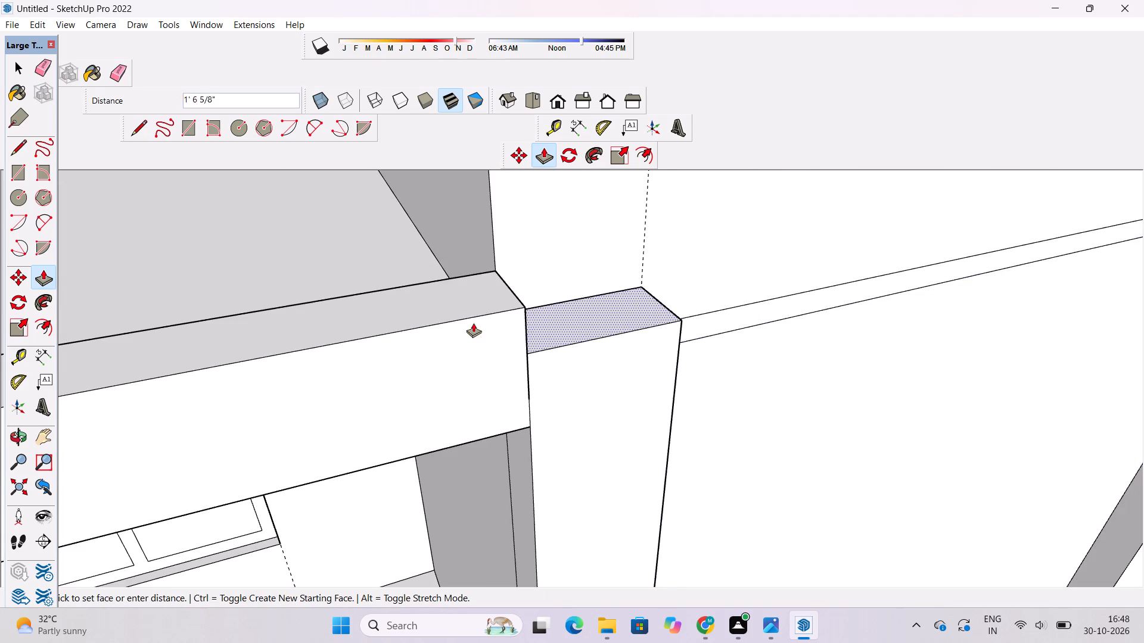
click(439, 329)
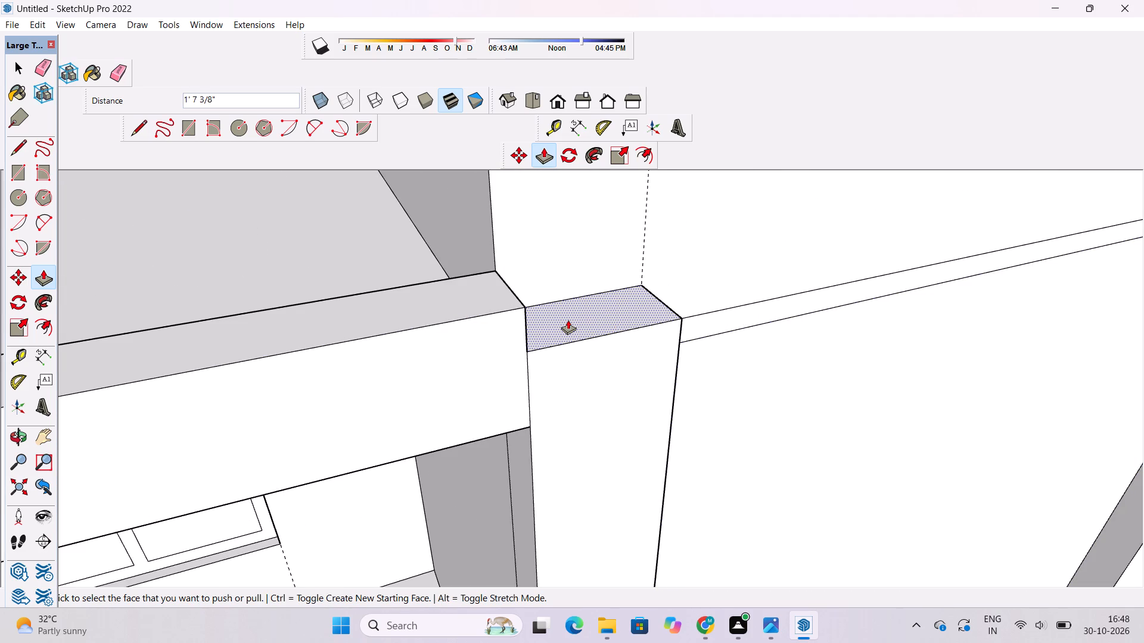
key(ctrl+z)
Push/Pull the post's top face up 3', level with the top of the raised roof strip.
click(571, 357)
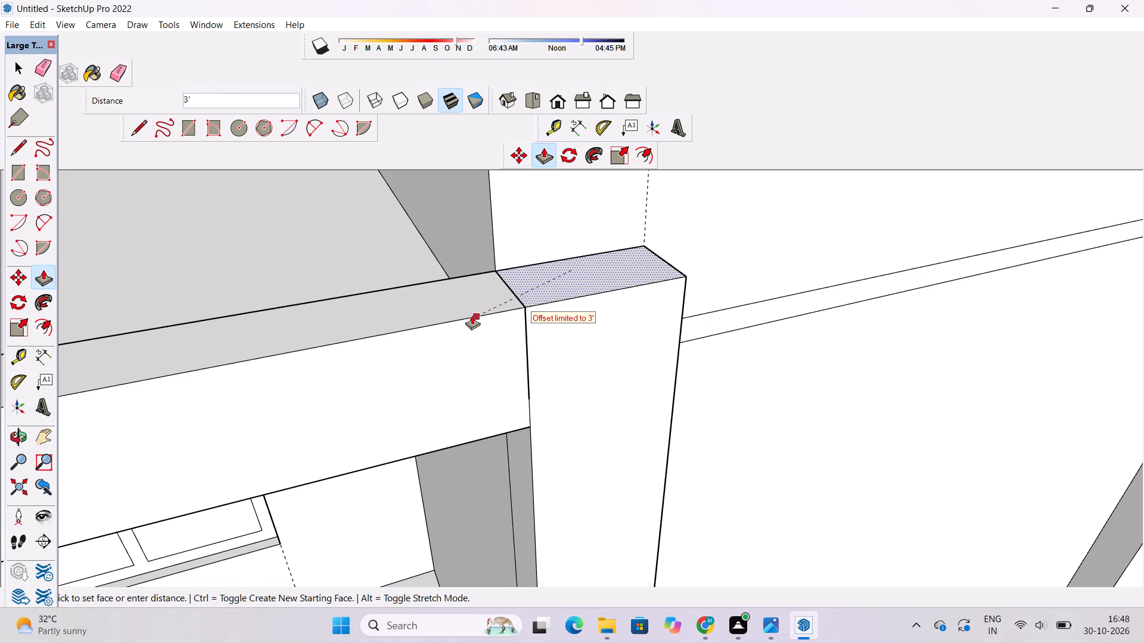
click(468, 316)
Clear the face selection and examine the upper balcony's front frame from the front and the tall block's side.
key(o)
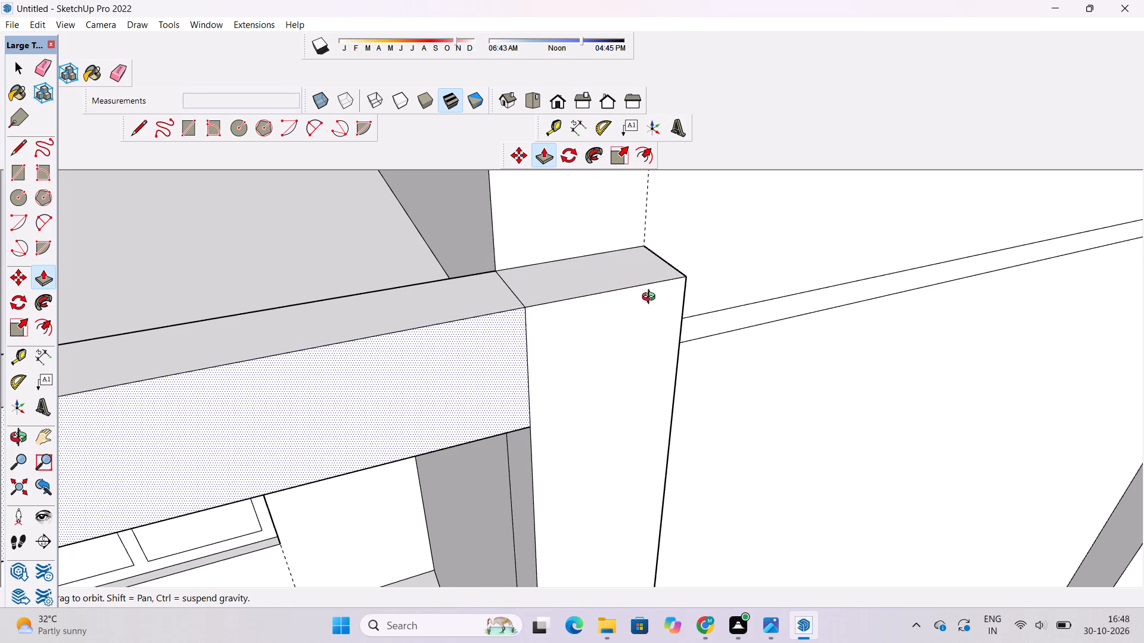
shift+drag(542, 392, 576, 319)
scroll(577, 316, down, 6)
drag(621, 457, 582, 373)
scroll(566, 356, down, 11)
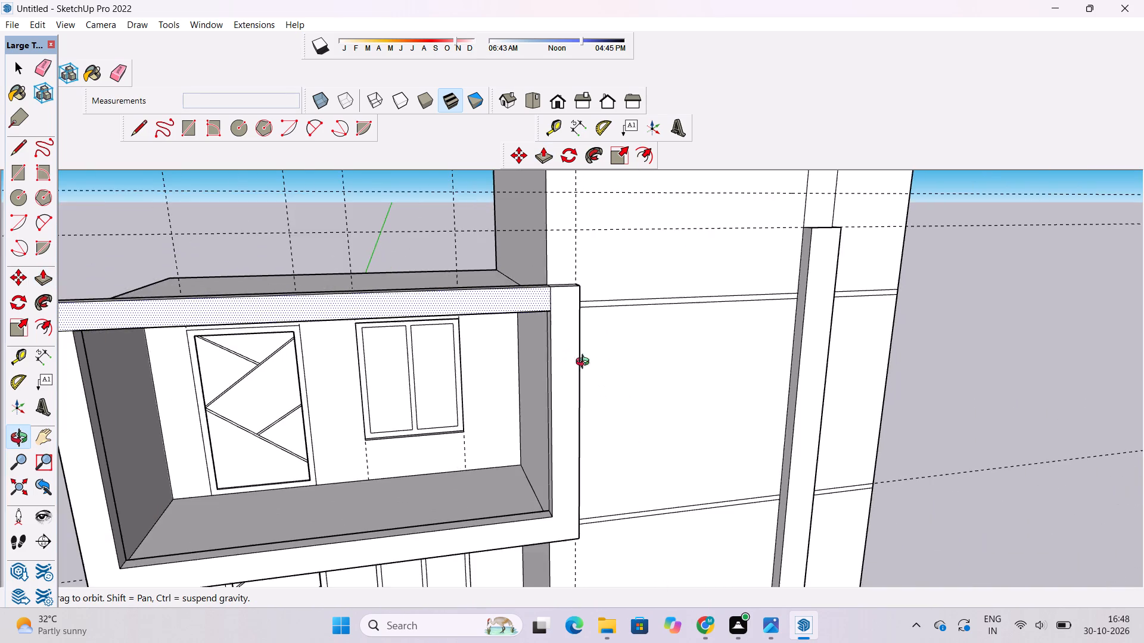
drag(749, 389, 465, 404)
scroll(502, 375, down, 3)
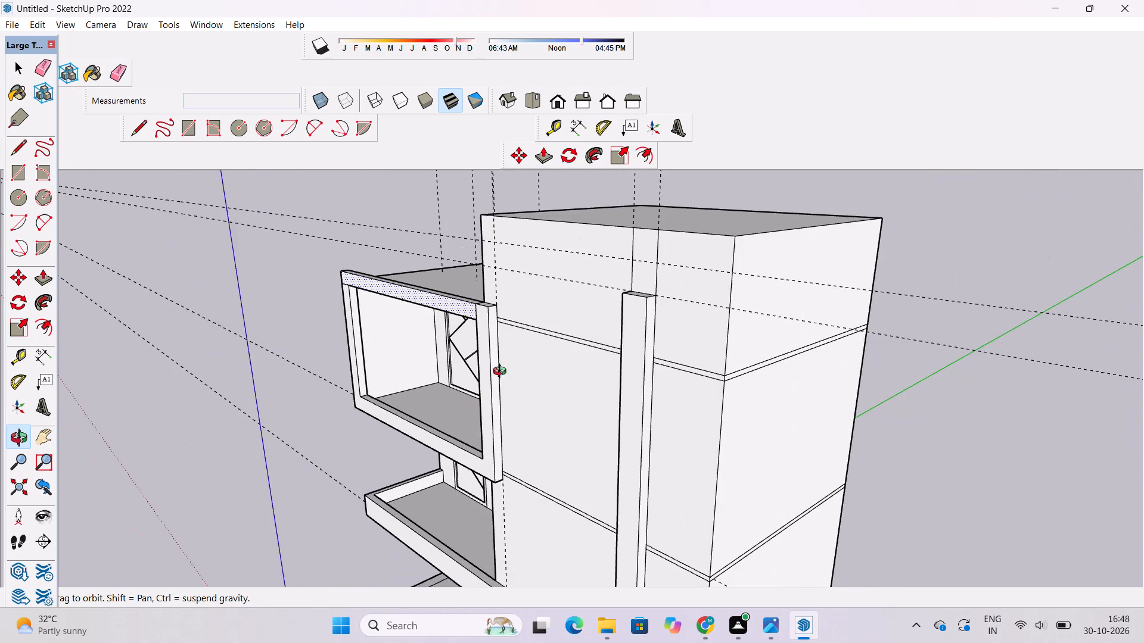
scroll(487, 352, up, 5)
shift+drag(452, 341, 568, 398)
key(space)
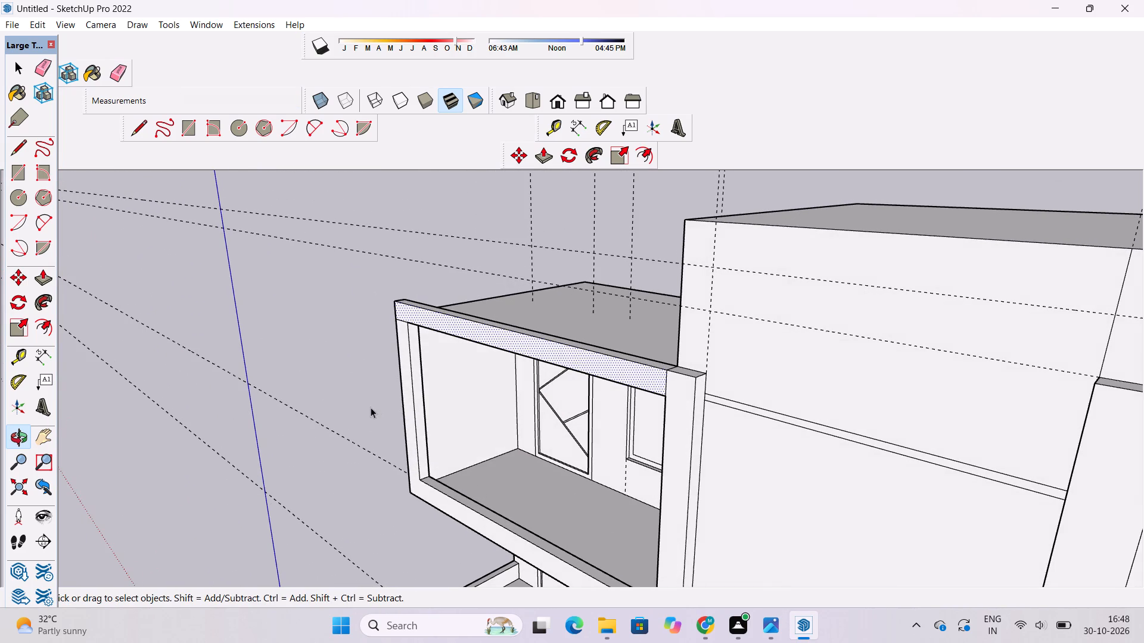
click(370, 407)
key(o)
drag(365, 415, 675, 314)
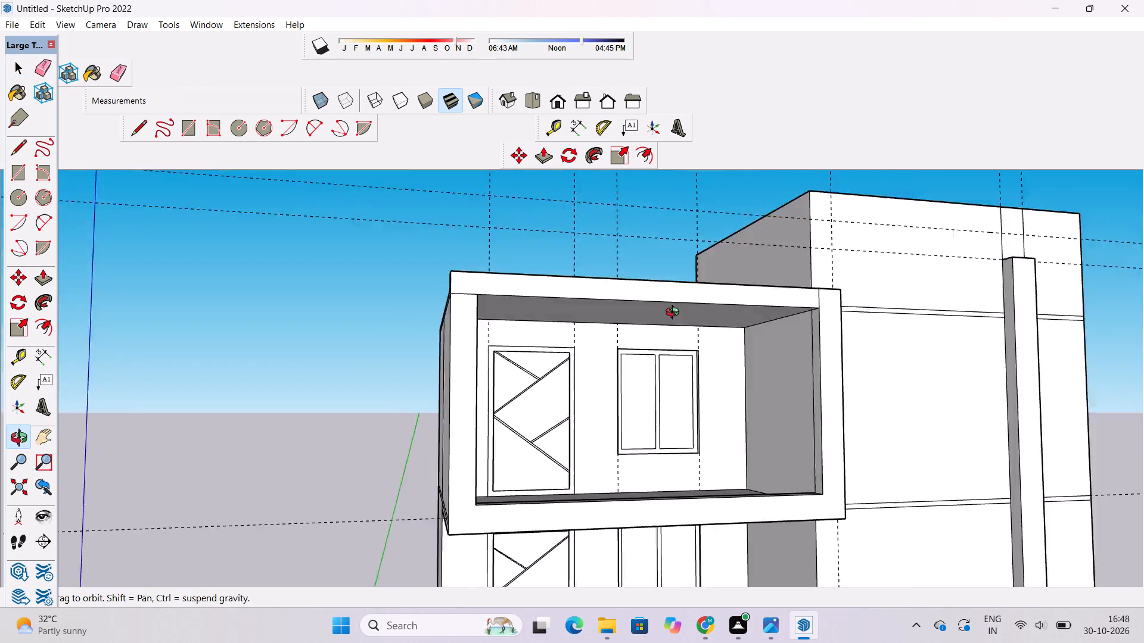
Erase the pair of leftover horizontal lines across the outer side wall of the upper balcony.
drag(675, 314, 890, 330)
drag(882, 338, 788, 382)
drag(788, 382, 801, 250)
scroll(589, 371, up, 10)
shift+drag(562, 376, 575, 414)
drag(575, 414, 592, 391)
key(e)
drag(535, 308, 546, 360)
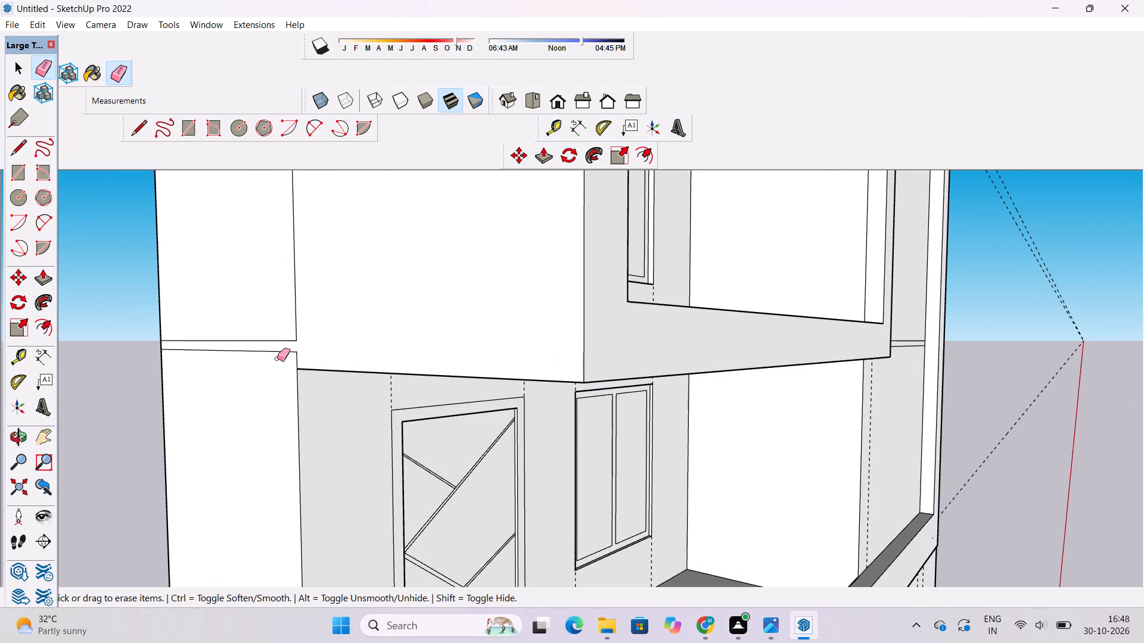
Draw a short vertical line closing the gap between the two horizontal lines where the side wall meets the upper balcony.
key(l)
scroll(291, 339, up, 8)
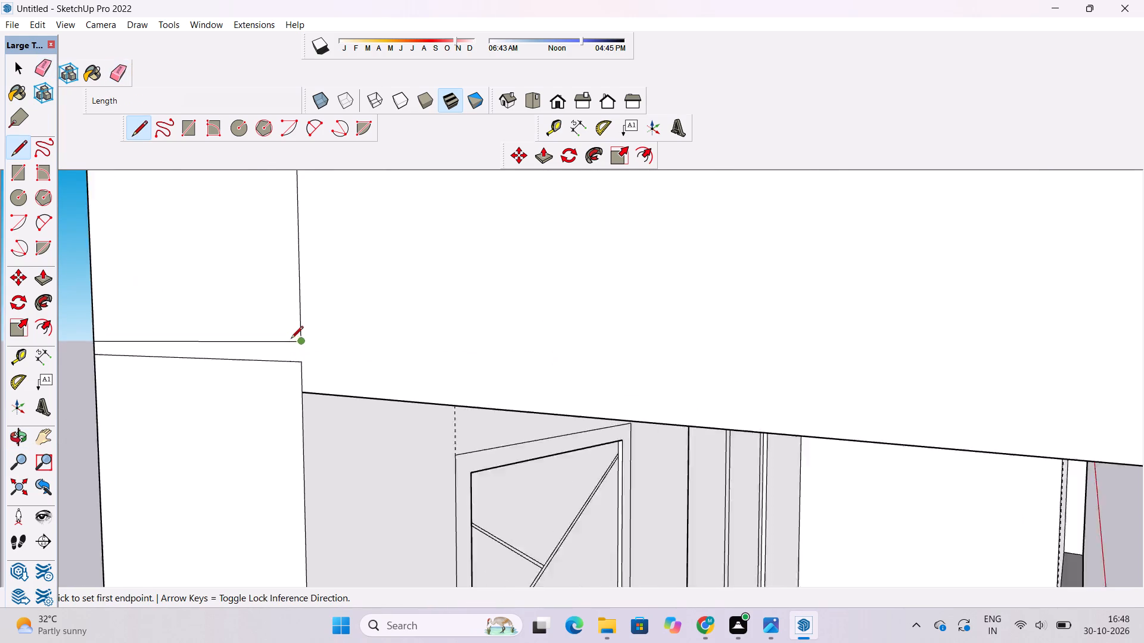
scroll(291, 339, up, 2)
click(303, 344)
click(303, 379)
scroll(307, 380, down, 14)
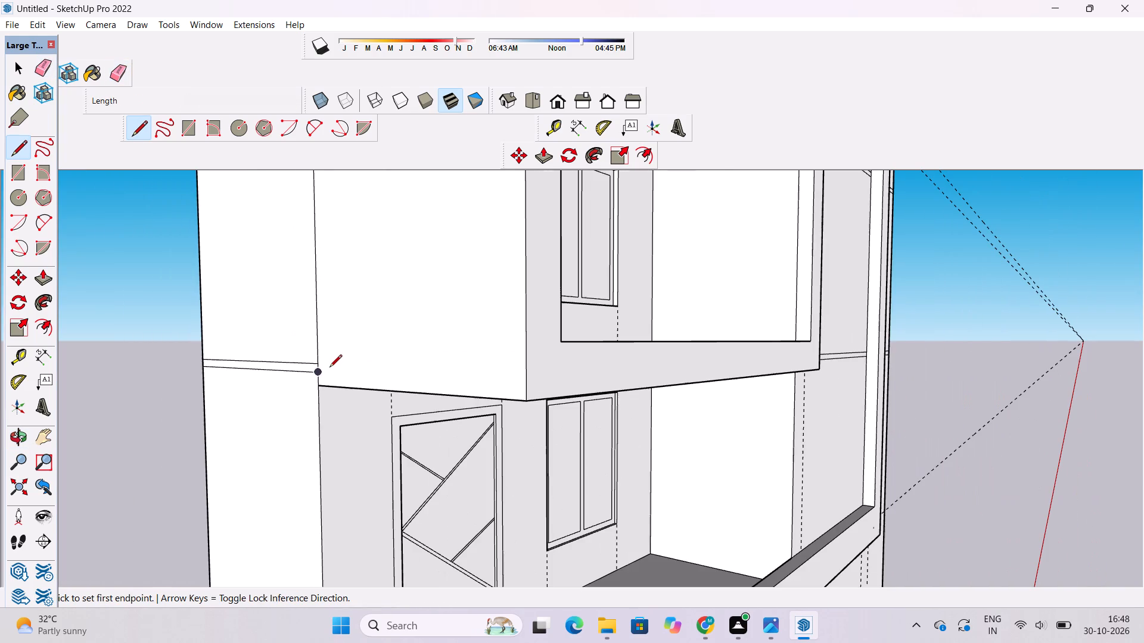
Erase the two remaining horizontal lines on the building's side wall next to the upper balcony.
key(e)
drag(274, 326, 272, 370)
key(space)
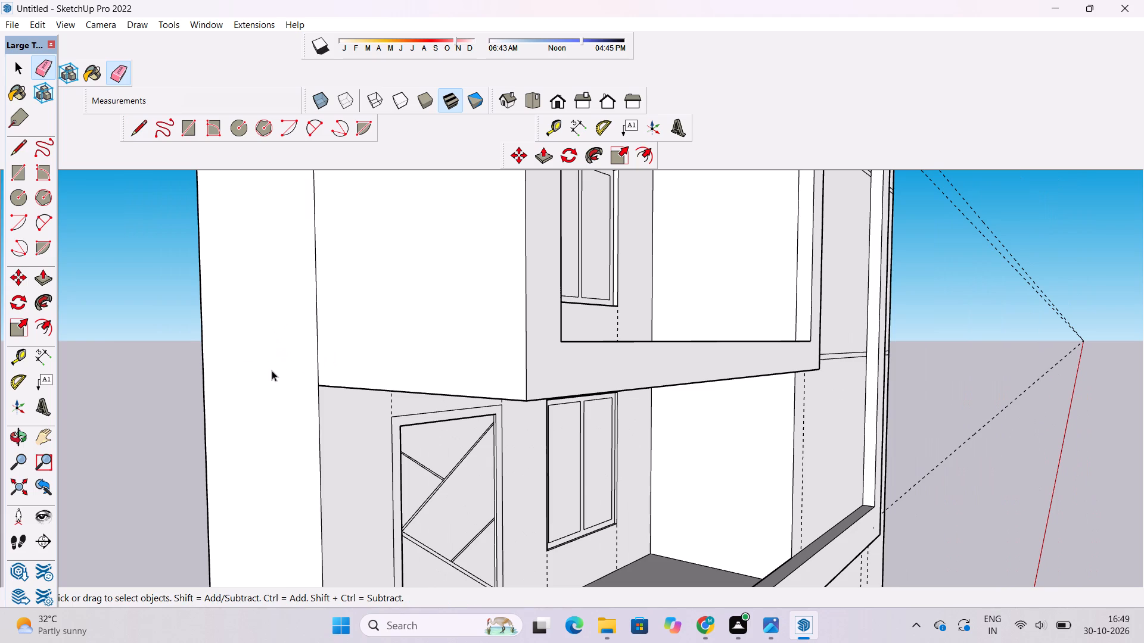
Erase the short horizontal seam line at the front frame's upper corner farthest from the tall block.
text(o)
drag(427, 392, 294, 399)
scroll(295, 389, down, 6)
shift+drag(311, 384, 318, 445)
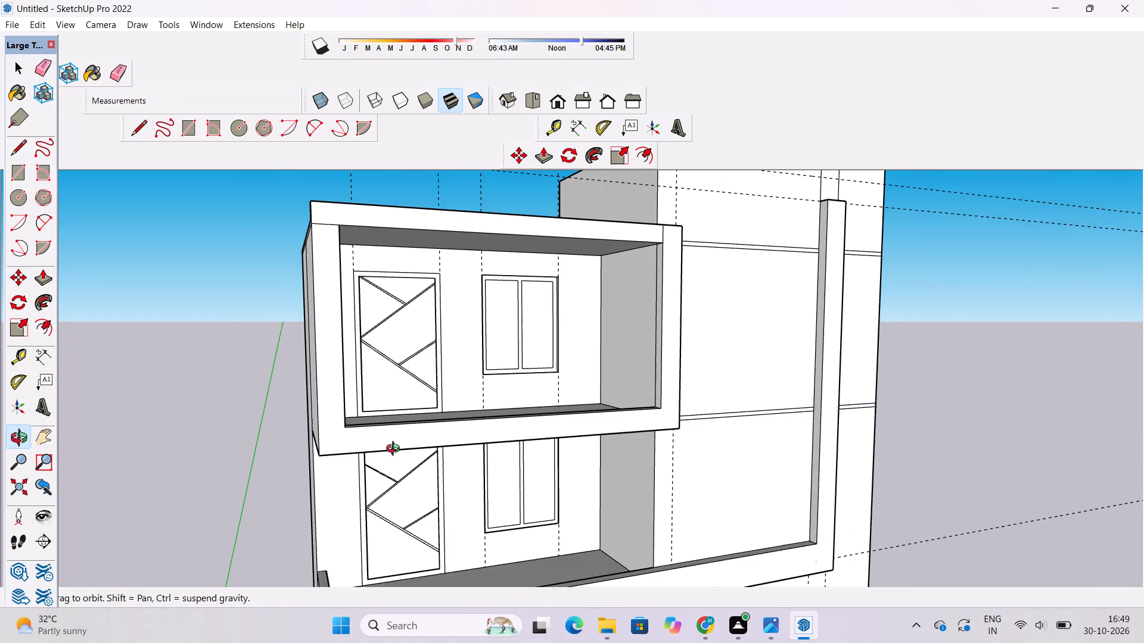
drag(396, 450, 343, 442)
shift+drag(538, 320, 548, 374)
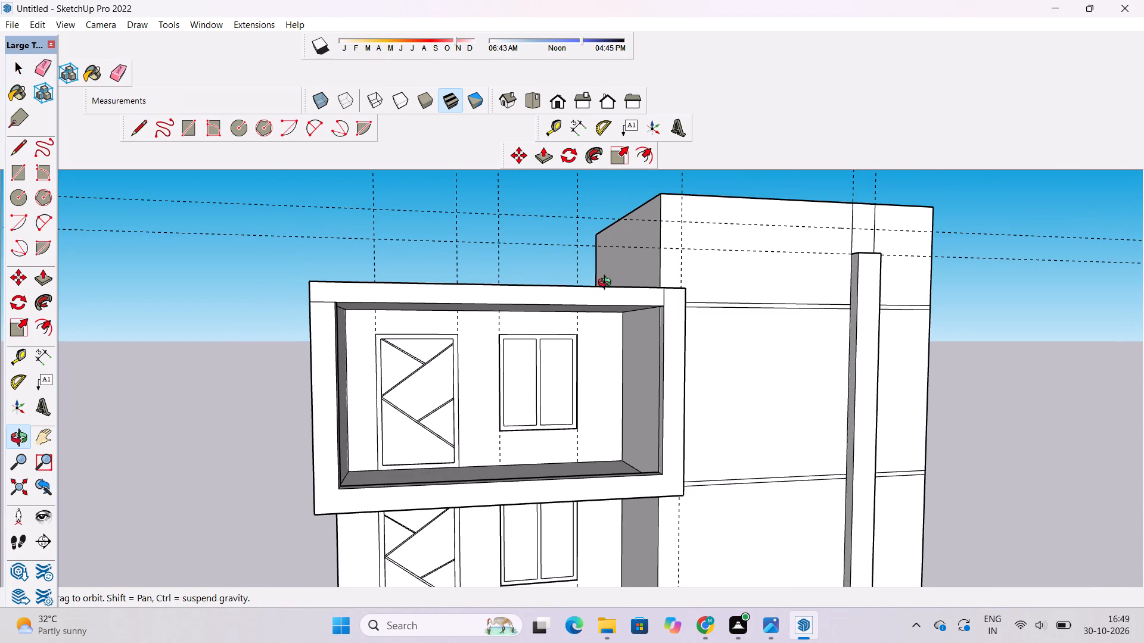
drag(636, 326, 574, 370)
scroll(425, 344, up, 2)
shift+drag(416, 354, 487, 402)
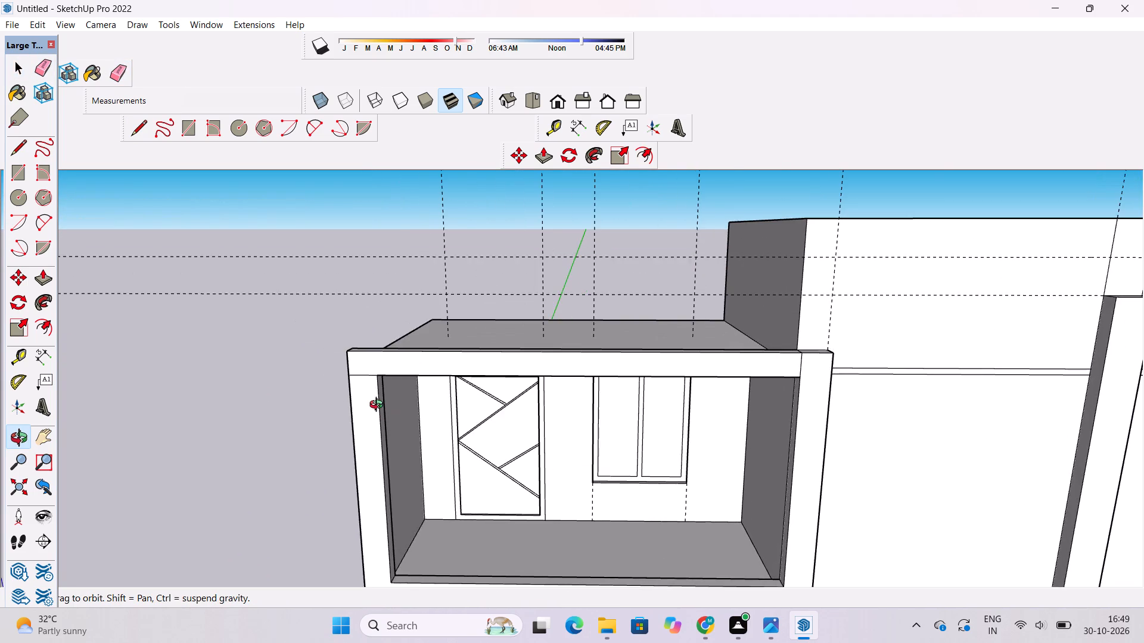
scroll(379, 406, up, 5)
key(d)
key(e)
click(377, 363)
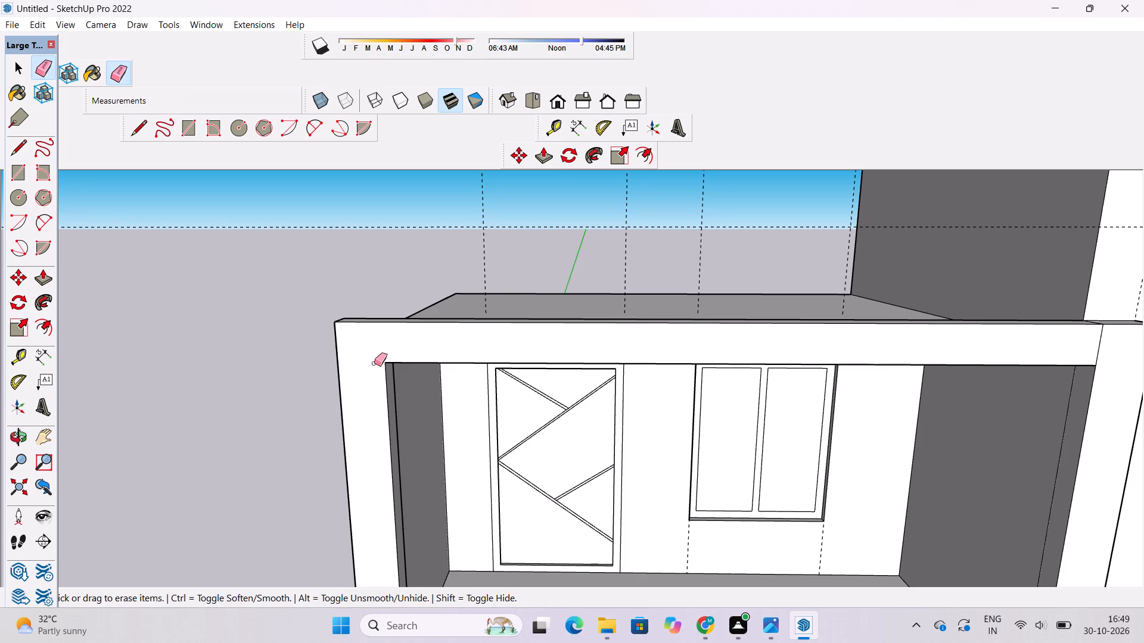
Erase the short vertical seam line at the front frame's upper corner beside the tall block.
scroll(345, 353, down, 9)
scroll(683, 366, up, 8)
drag(675, 339, 664, 341)
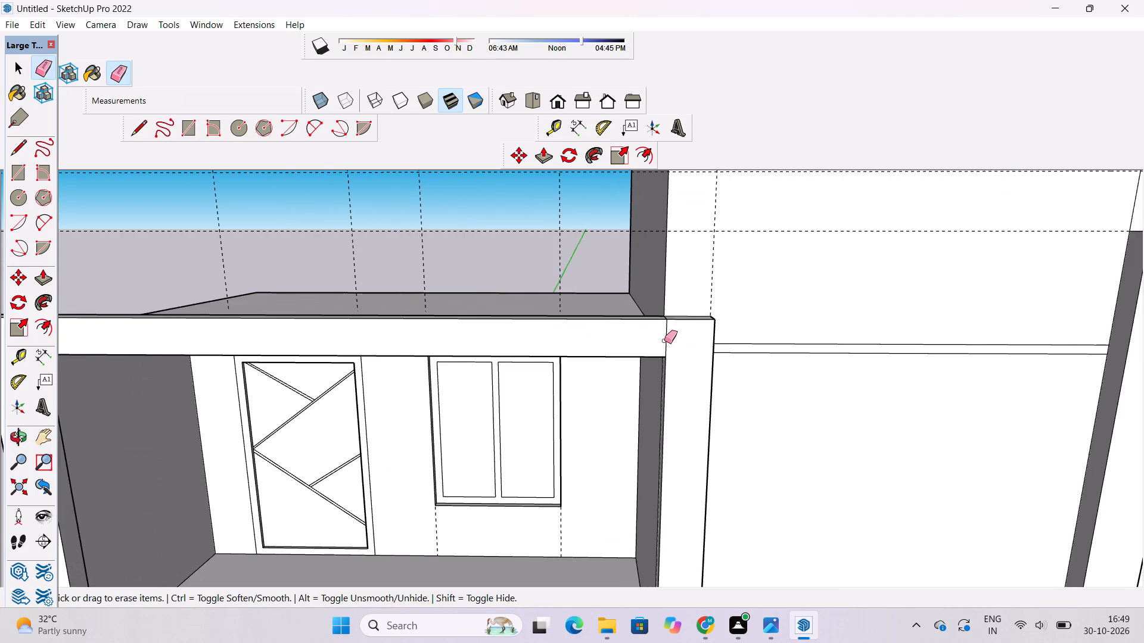
drag(664, 341, 661, 341)
Examine the upper balcony's front frame and raised roof edge from the front and from above.
key(o)
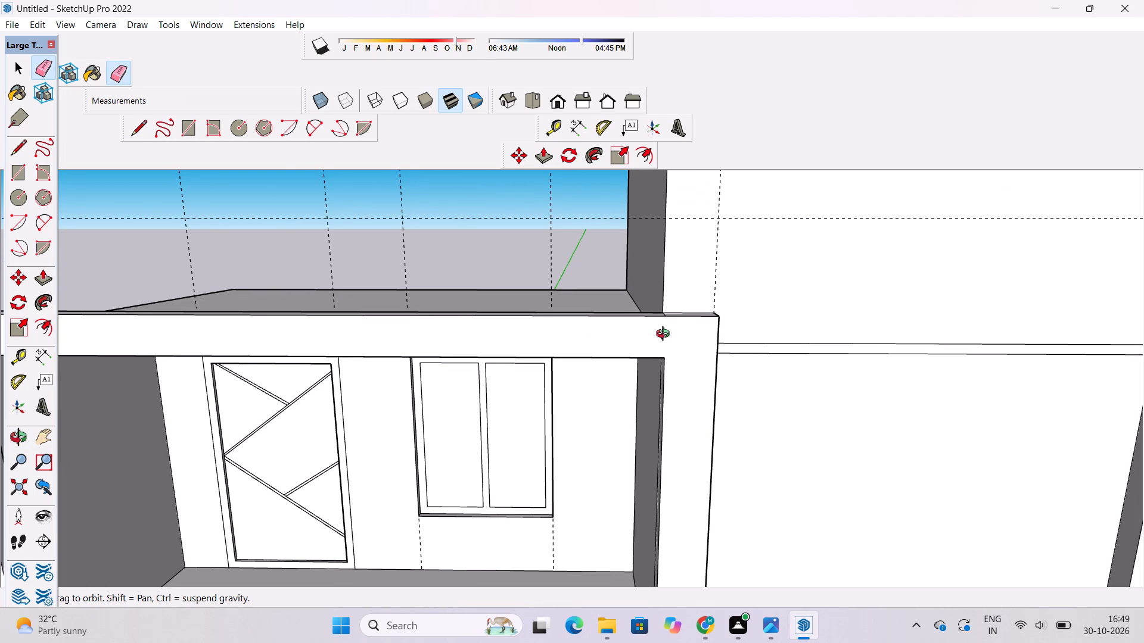
scroll(666, 335, down, 3)
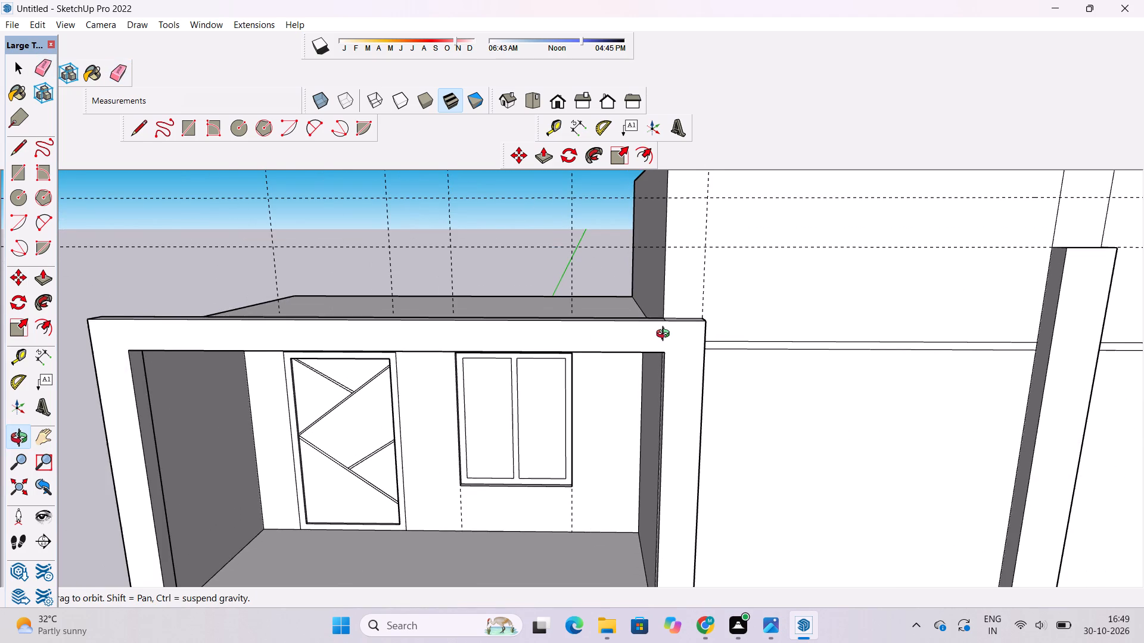
scroll(666, 335, up, 2)
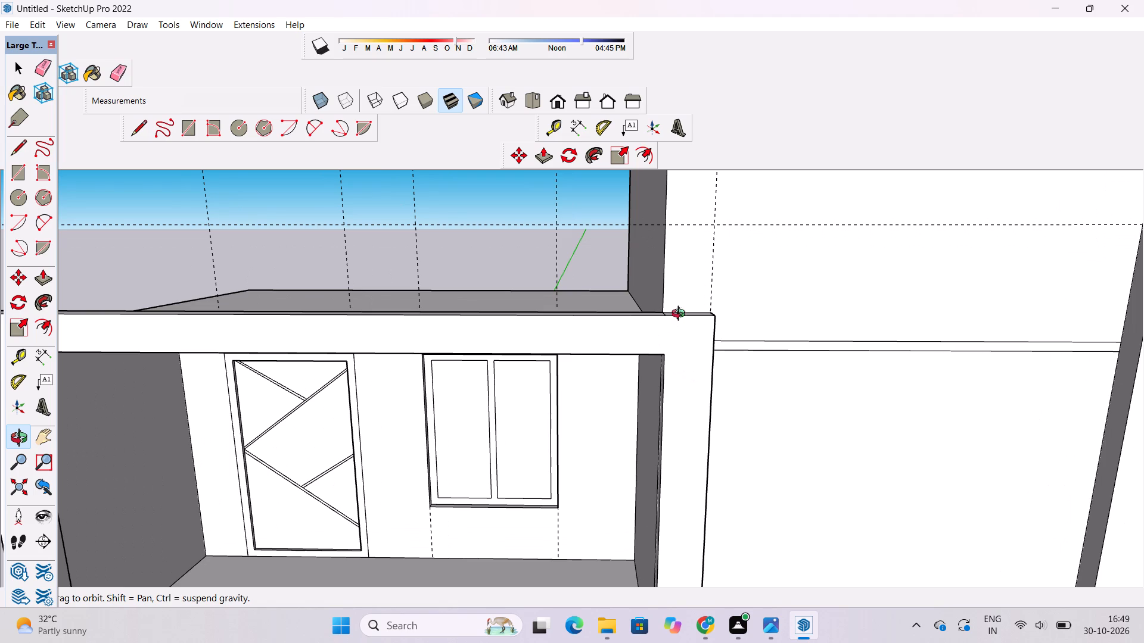
key(o)
scroll(485, 383, down, 2)
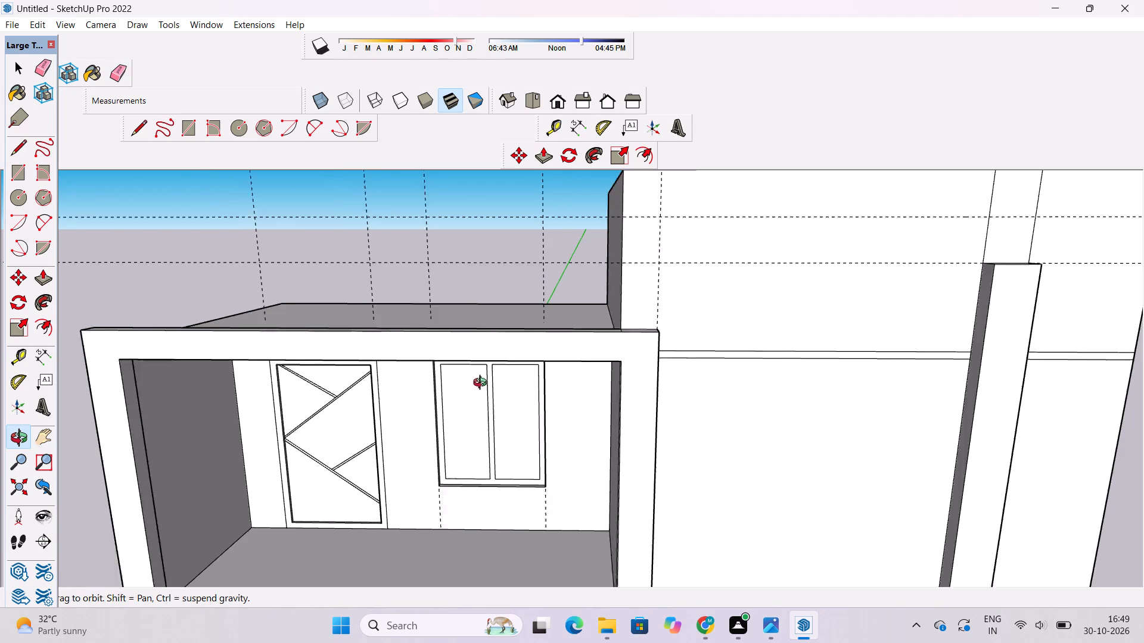
scroll(483, 384, down, 1)
shift+drag(463, 386, 507, 368)
scroll(515, 360, down, 5)
drag(514, 347, 520, 359)
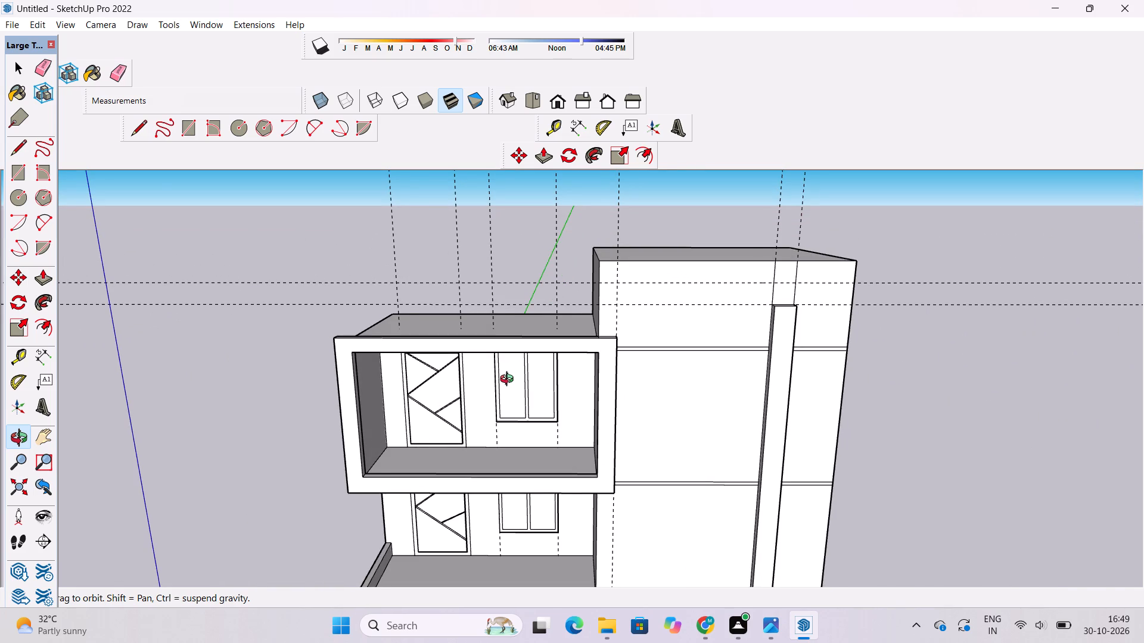
scroll(509, 380, down, 1)
shift+drag(458, 428, 458, 417)
drag(458, 417, 487, 435)
scroll(536, 375, up, 3)
shift+drag(542, 364, 509, 395)
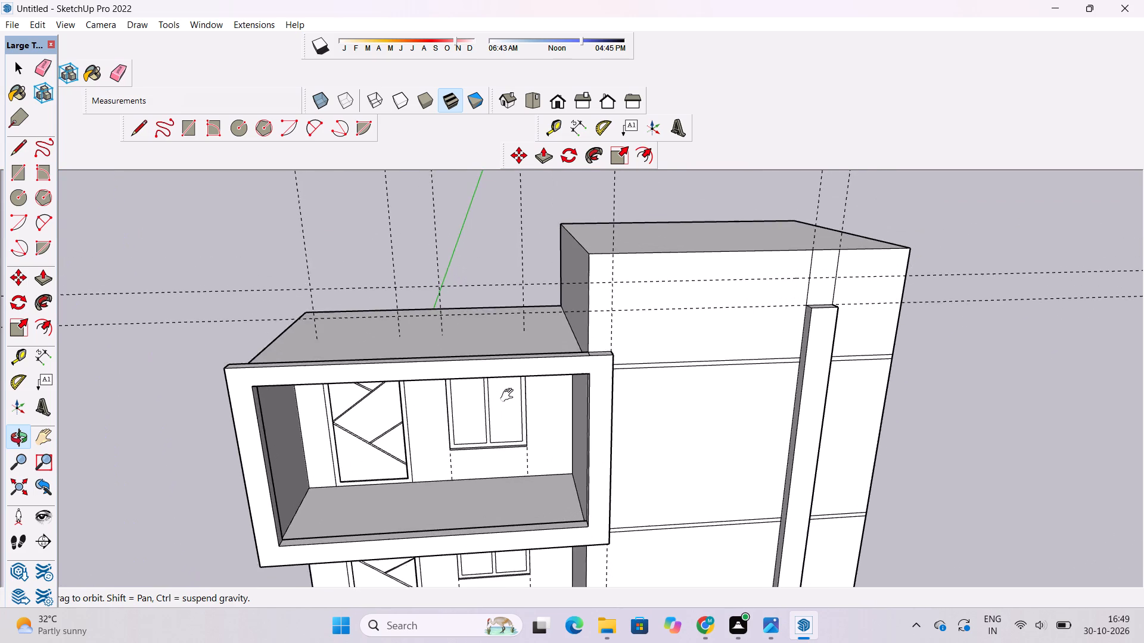
shift+drag(509, 395, 509, 394)
drag(515, 407, 534, 448)
scroll(577, 414, up, 2)
drag(650, 385, 605, 392)
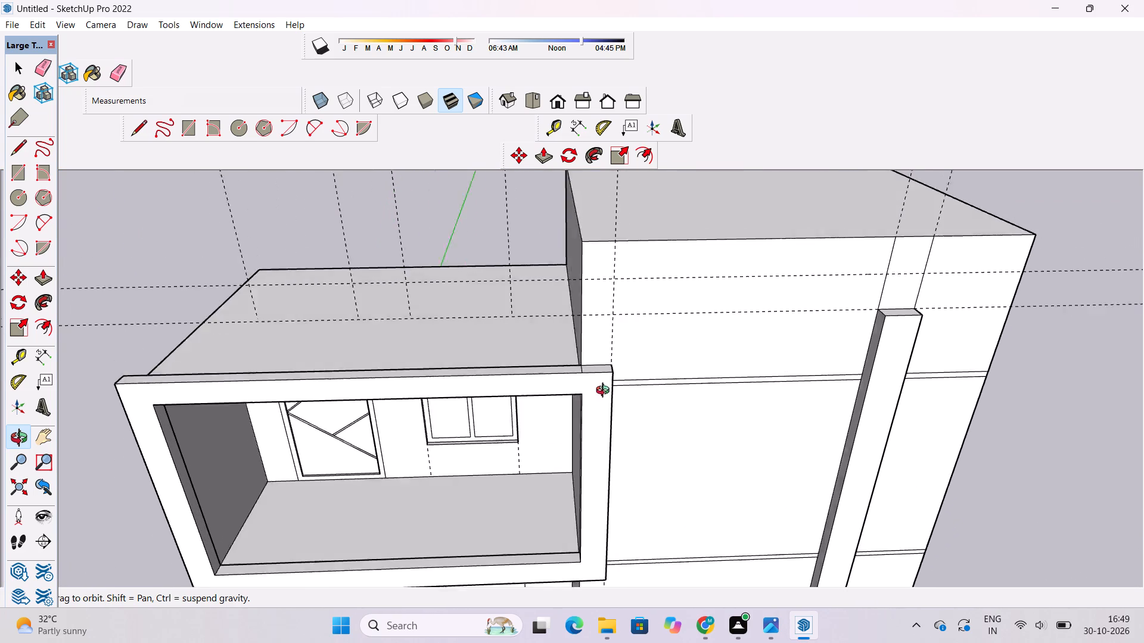
drag(605, 392, 558, 392)
drag(526, 394, 537, 402)
drag(549, 408, 679, 408)
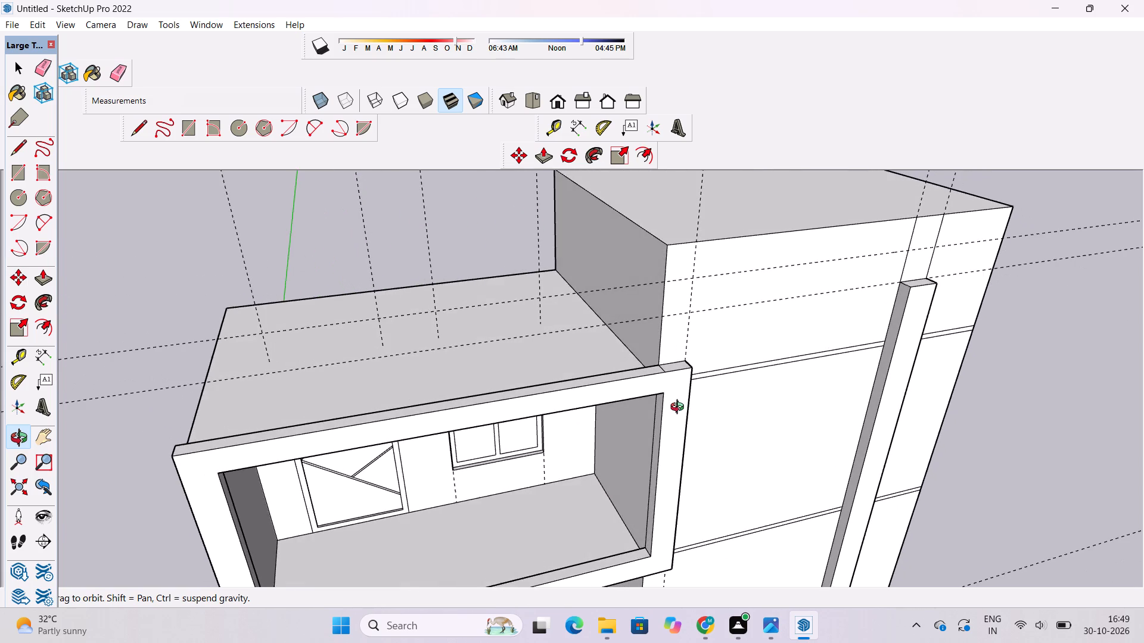
Examine the whole building with its stacked balconies and roofs from above and from the side.
scroll(680, 408, down, 4)
drag(605, 419, 695, 424)
scroll(698, 406, down, 4)
shift+click(670, 390)
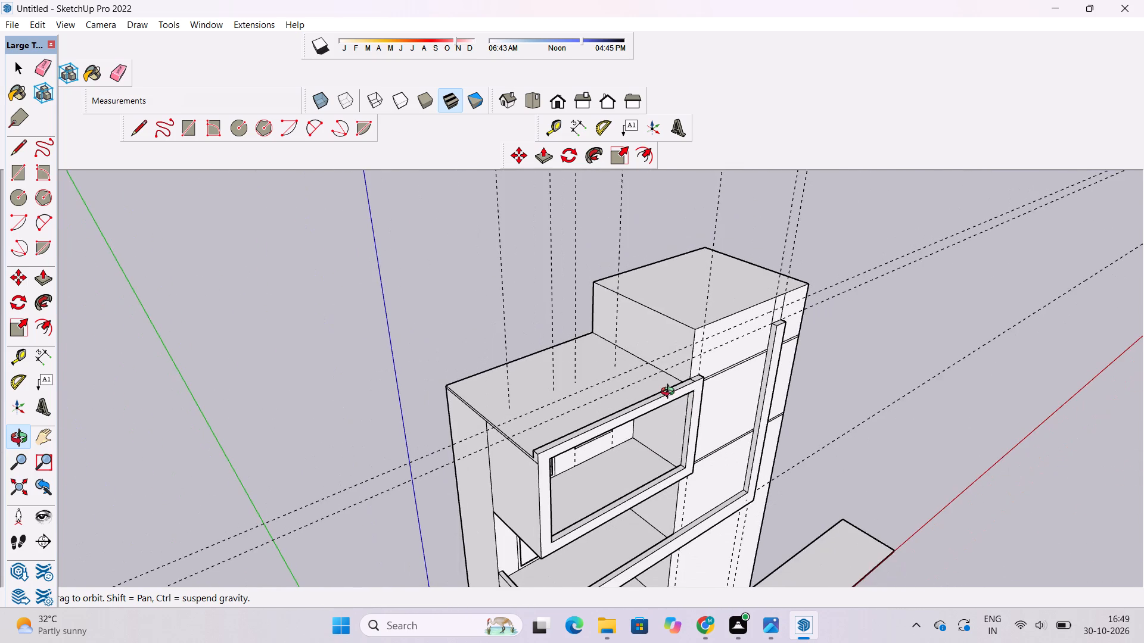
scroll(651, 399, up, 3)
scroll(645, 389, down, 1)
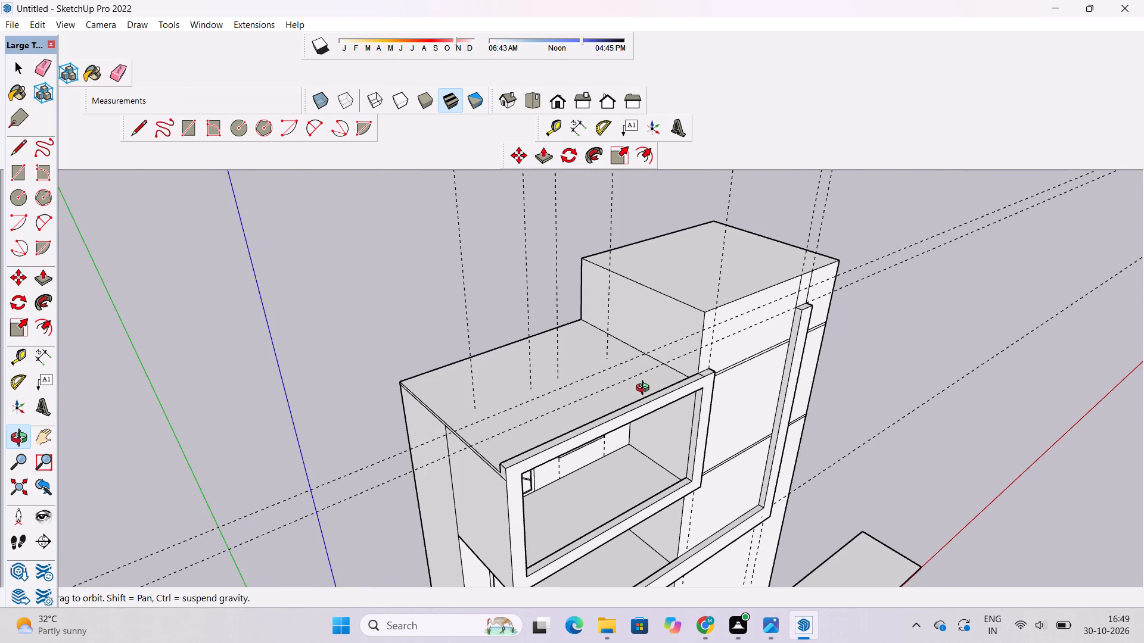
scroll(645, 386, up, 2)
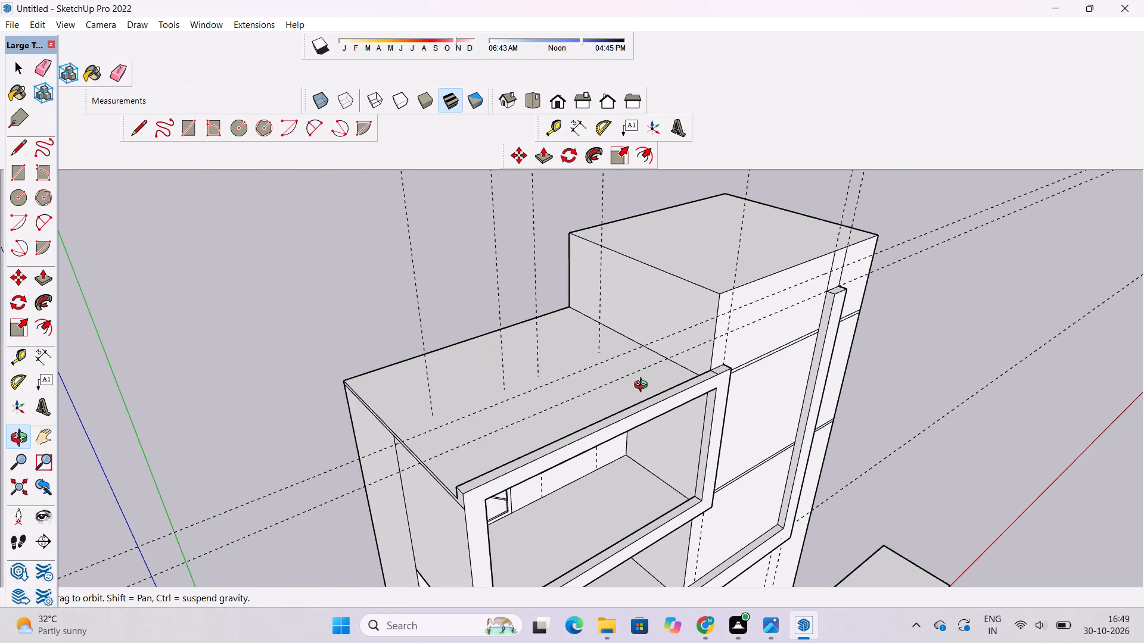
scroll(643, 386, down, 3)
scroll(643, 386, up, 3)
scroll(643, 386, down, 1)
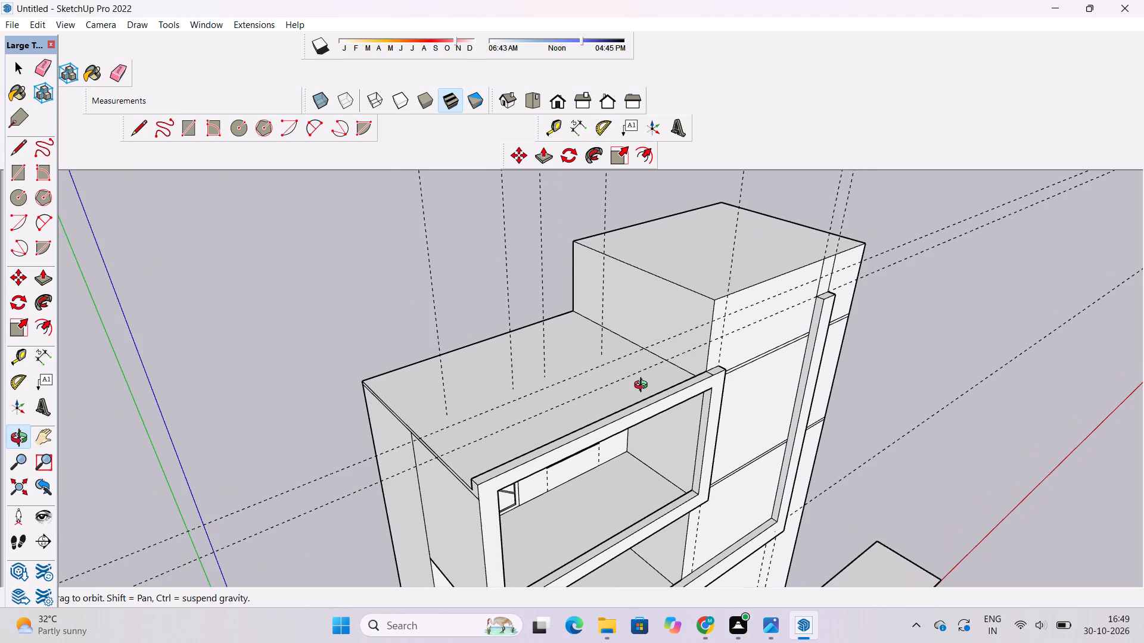
scroll(643, 386, down, 3)
shift+drag(635, 378, 627, 394)
drag(627, 394, 632, 370)
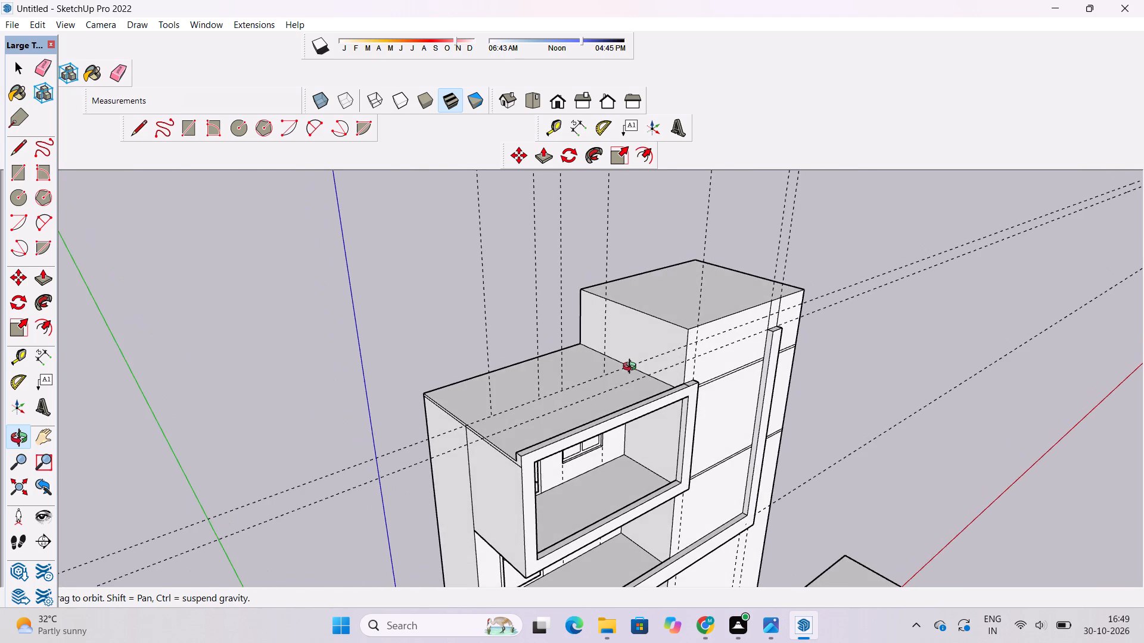
scroll(632, 367, down, 2)
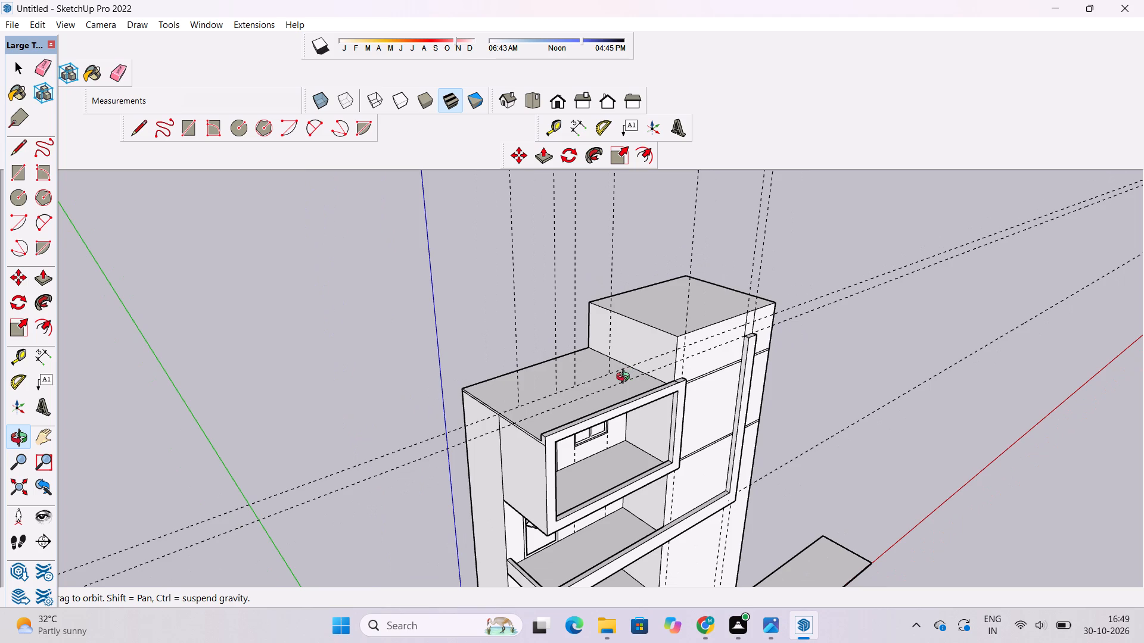
key(o)
scroll(573, 389, down, 2)
drag(570, 400, 689, 362)
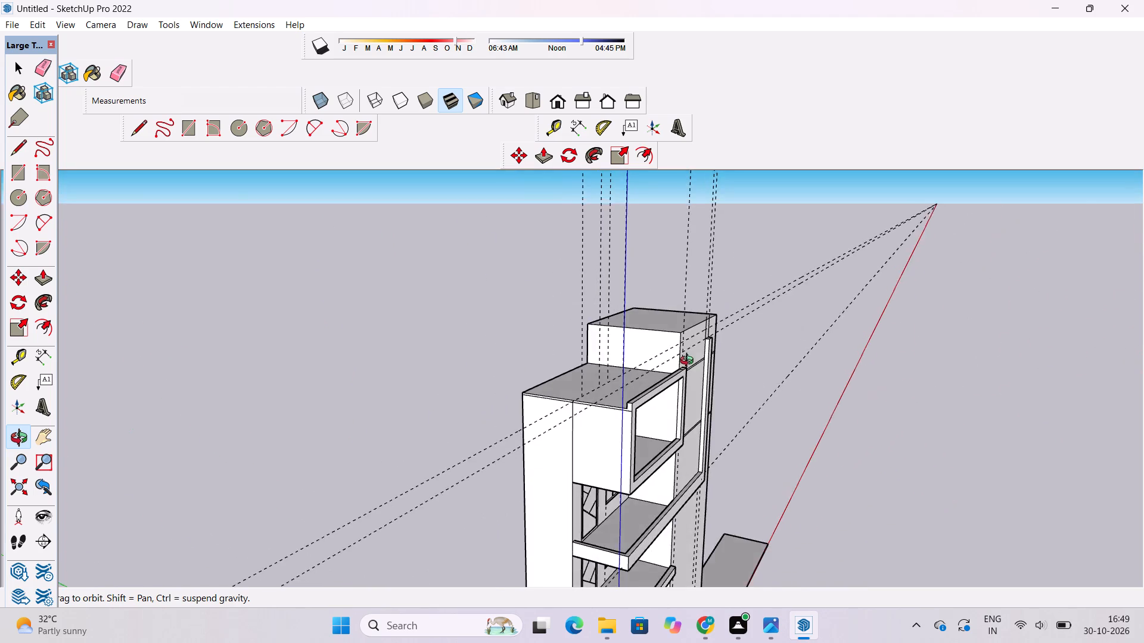
drag(689, 362, 627, 373)
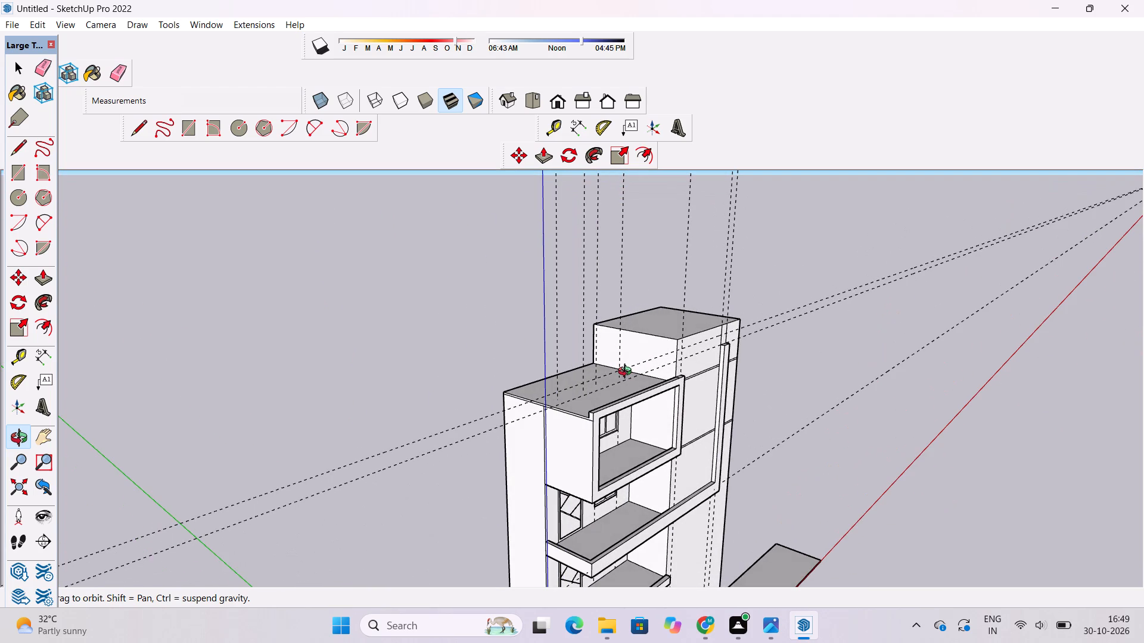
scroll(604, 461, down, 6)
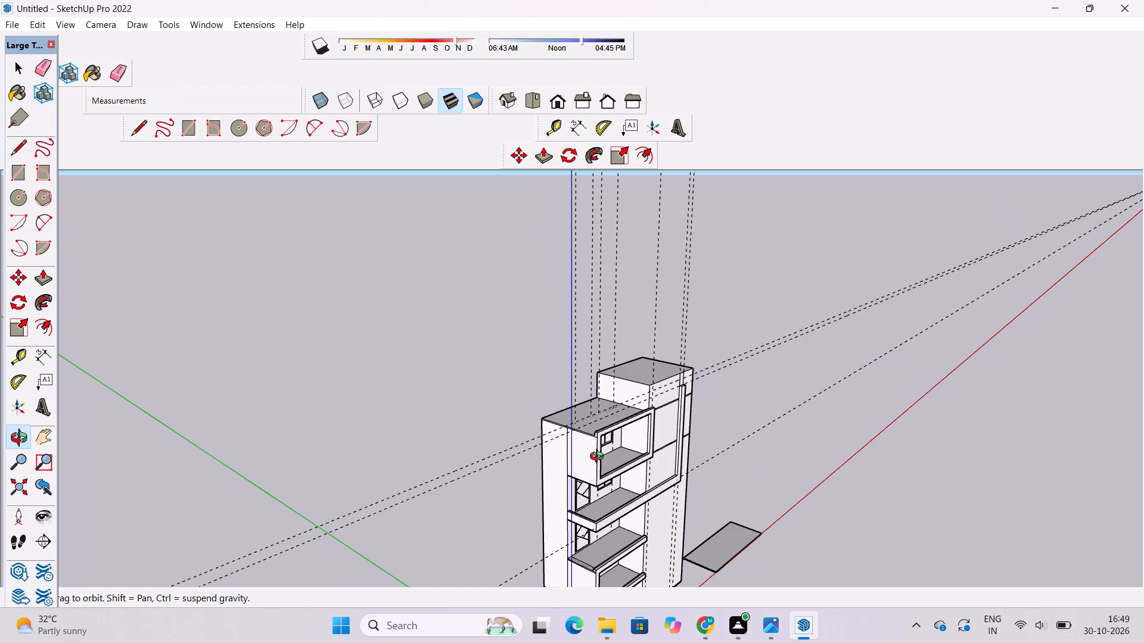
drag(599, 453, 592, 505)
scroll(587, 494, up, 5)
scroll(587, 494, down, 2)
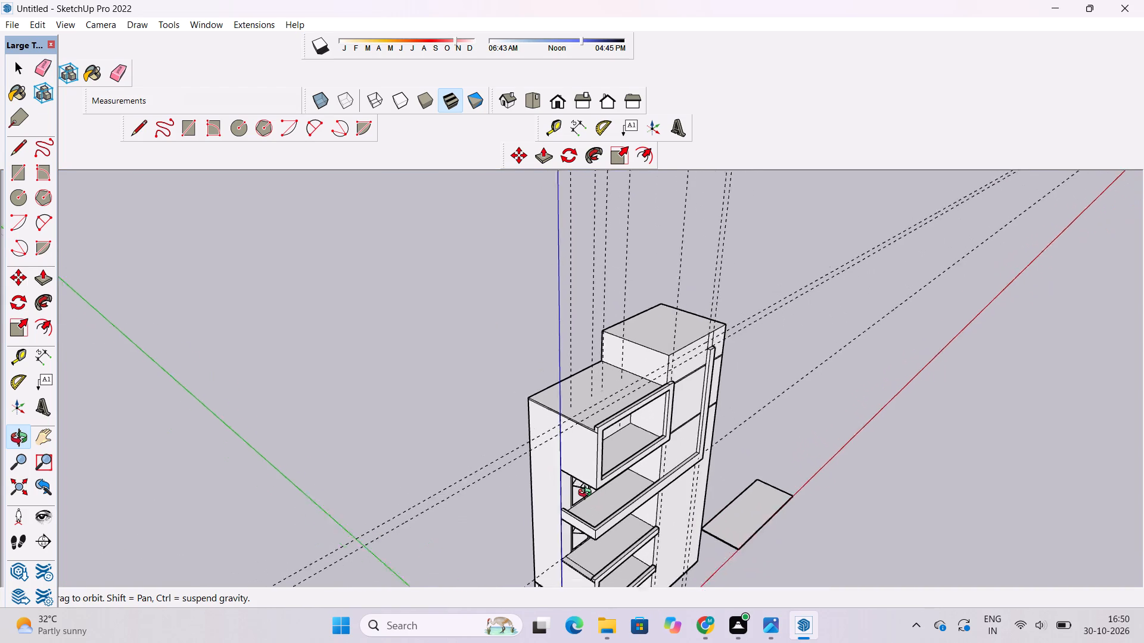
scroll(587, 494, down, 1)
scroll(587, 494, up, 1)
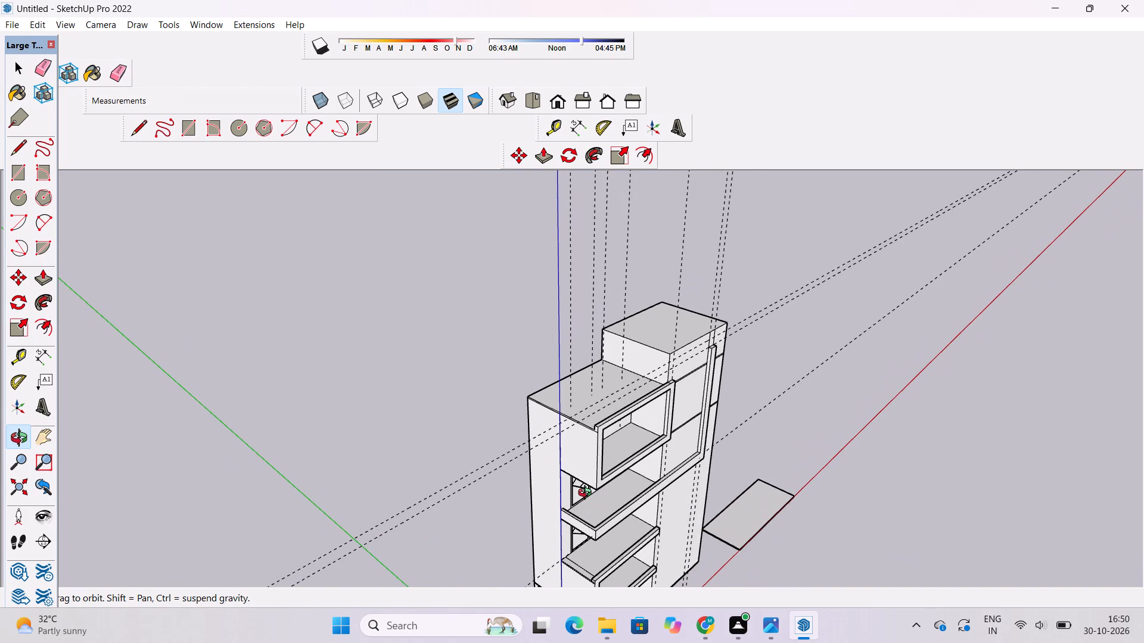
scroll(537, 484, down, 3)
shift+drag(541, 494, 542, 447)
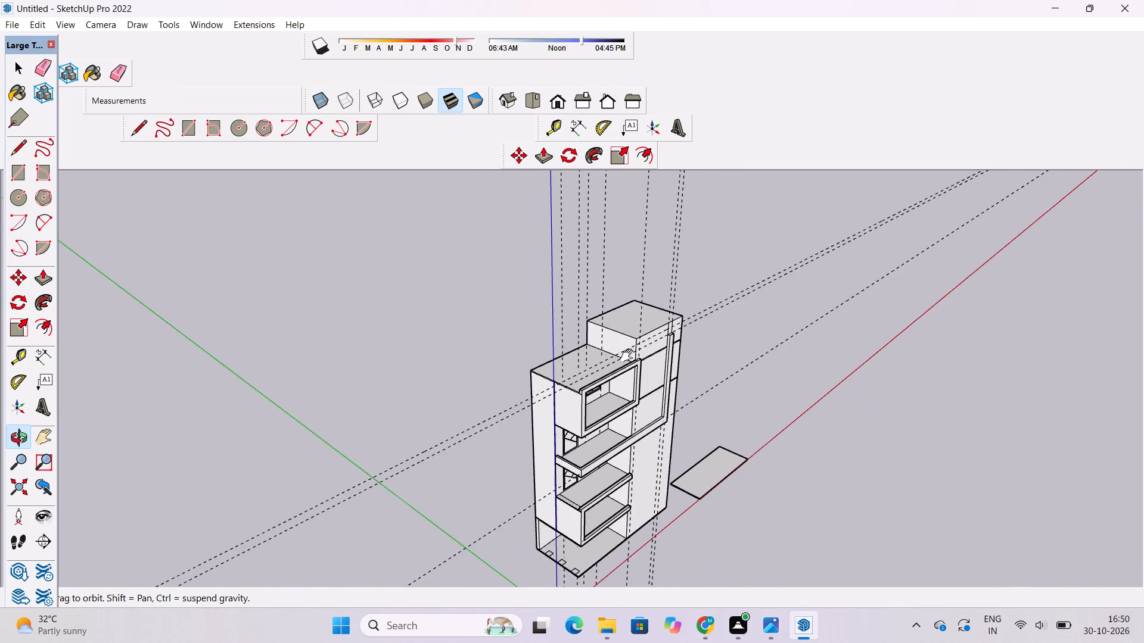
Examine the upper balcony's raised roof edge up close where it meets the post and the tall block.
shift+scroll(630, 355, up, 5)
drag(681, 345, 578, 348)
shift+drag(564, 385, 559, 352)
click(559, 352)
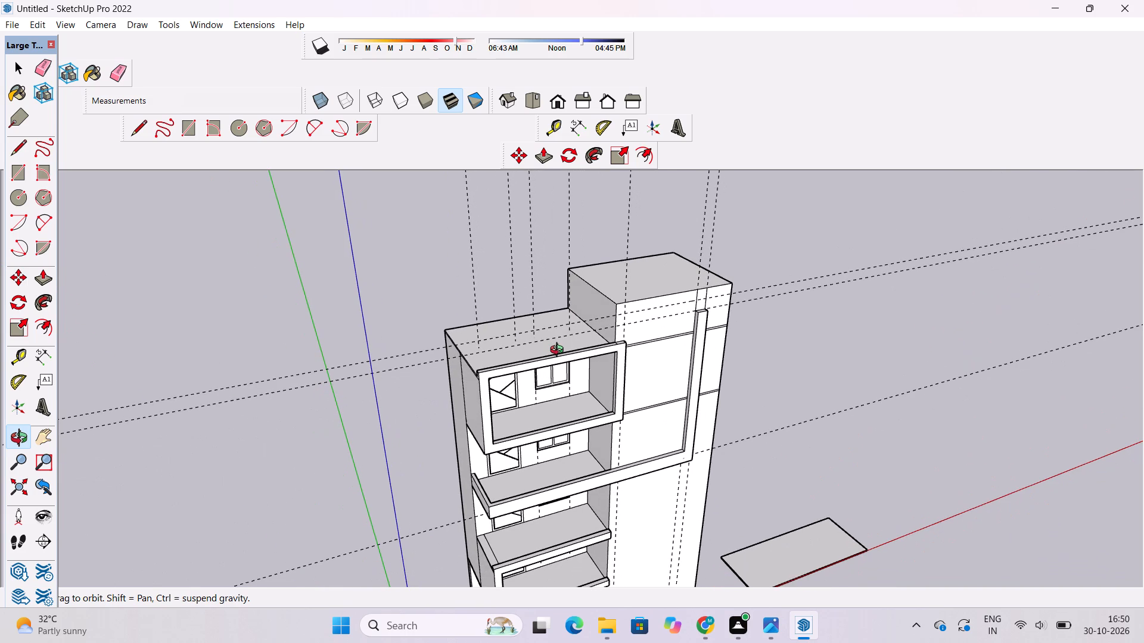
scroll(559, 351, down, 2)
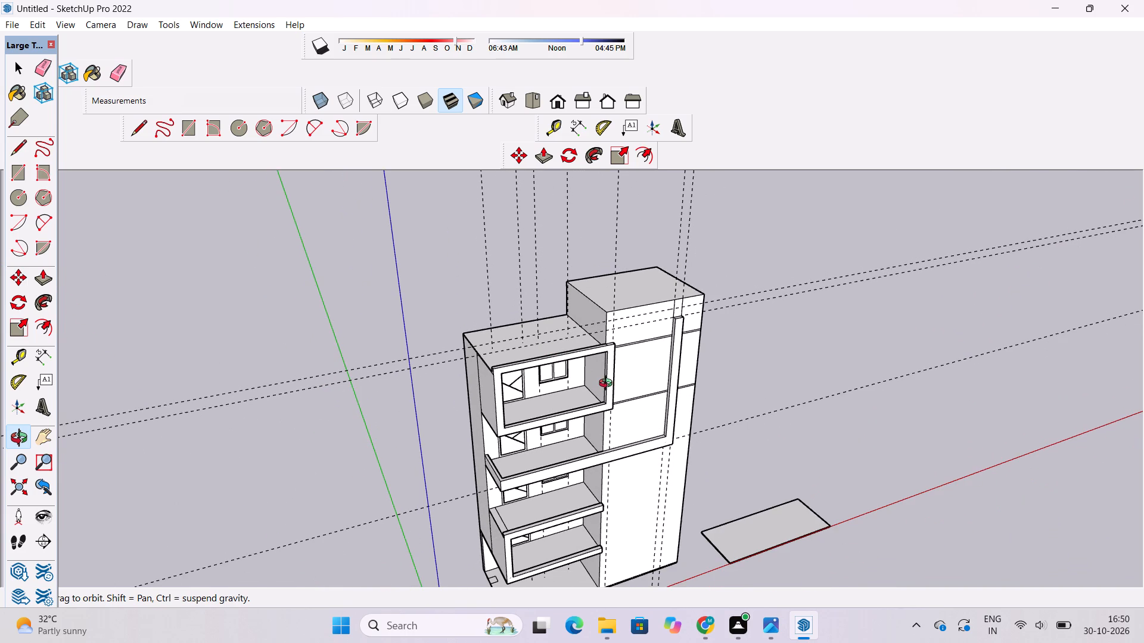
shift+drag(621, 392, 544, 391)
scroll(555, 372, up, 8)
drag(653, 355, 526, 357)
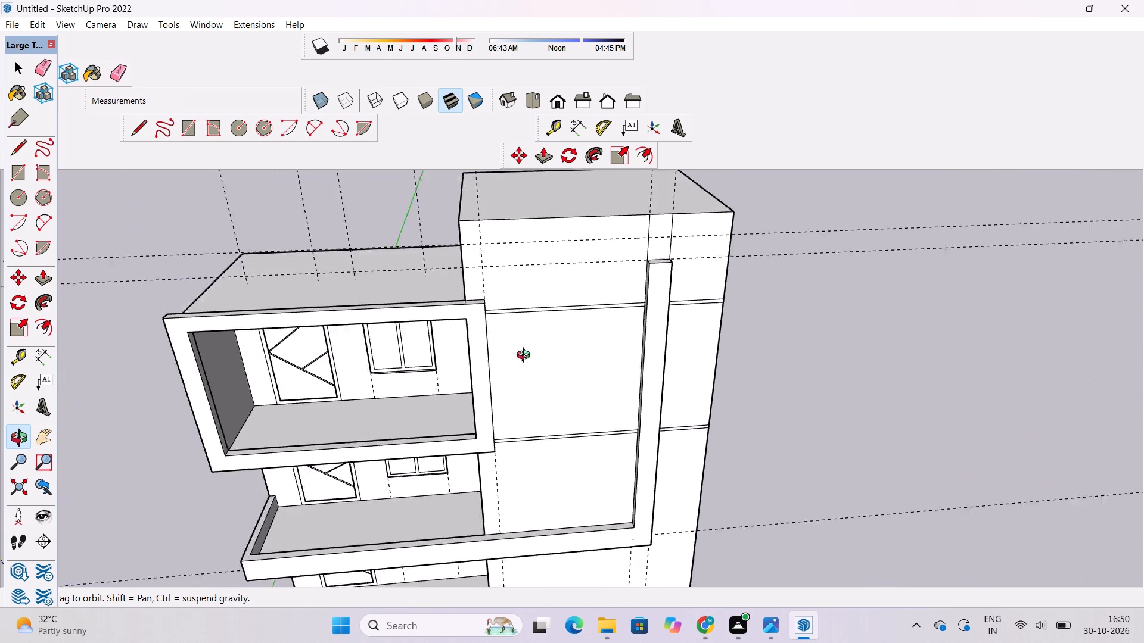
drag(526, 357, 432, 411)
scroll(490, 323, up, 3)
drag(484, 318, 547, 351)
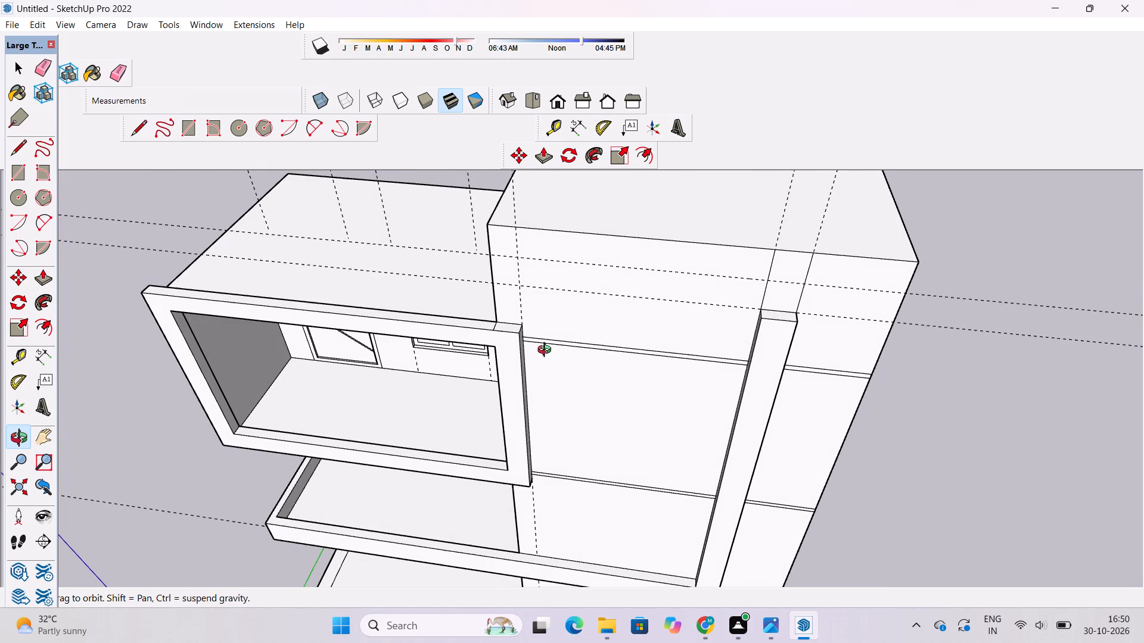
drag(455, 339, 607, 310)
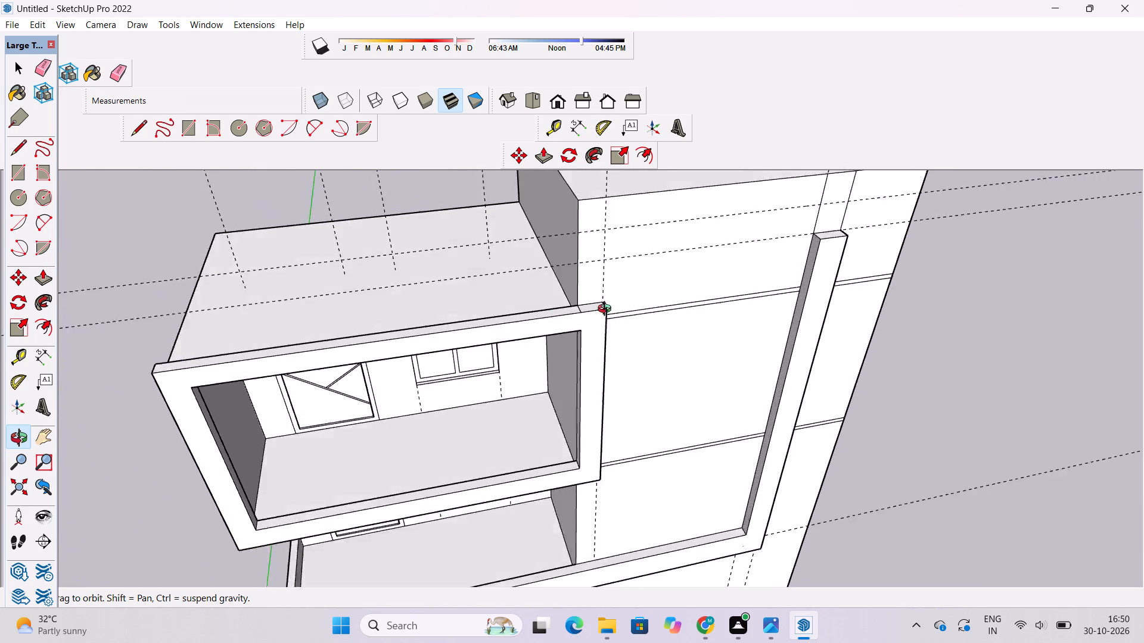
drag(607, 310, 700, 299)
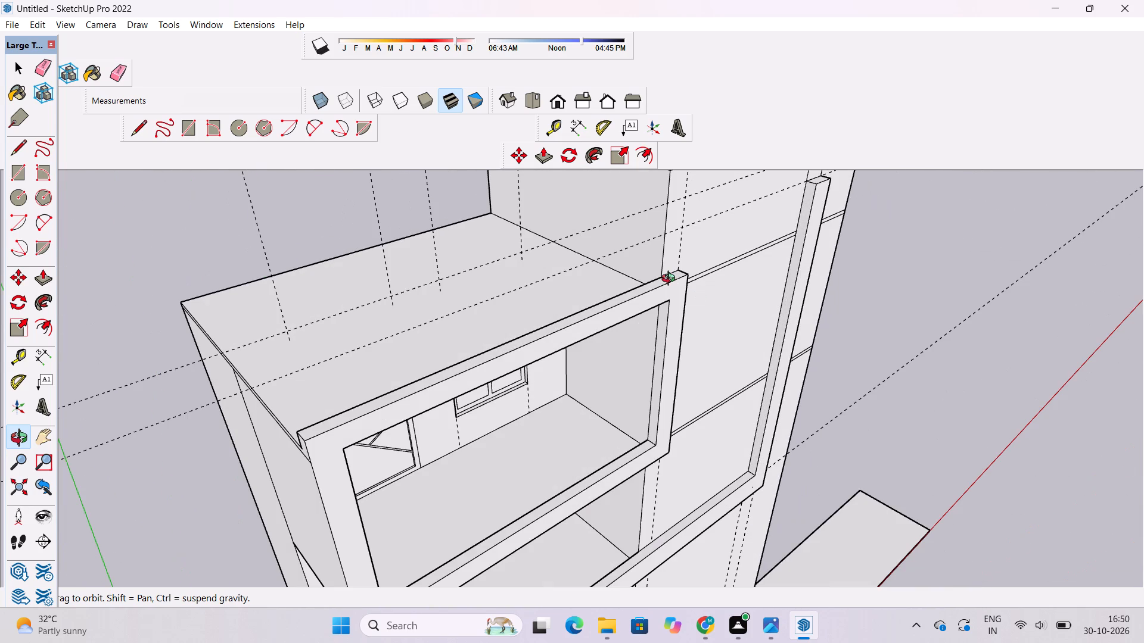
Examine the upper balcony's raised front frame, the stacked balconies and the tall block from above and from the front.
scroll(671, 278, down, 1)
scroll(671, 278, up, 1)
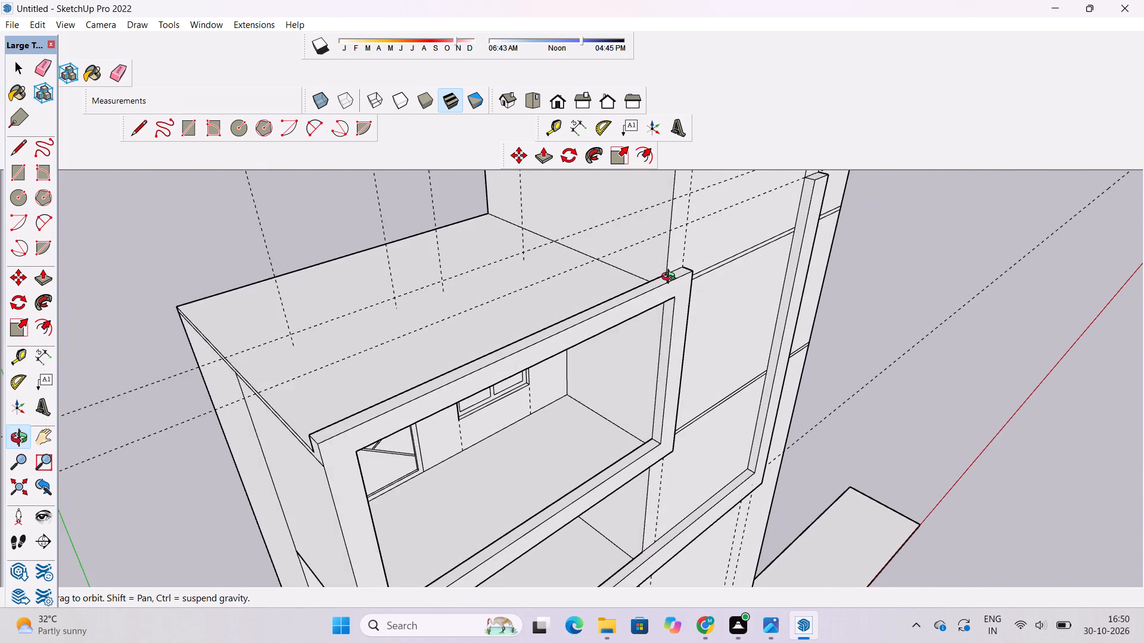
scroll(671, 278, down, 1)
scroll(671, 278, up, 1)
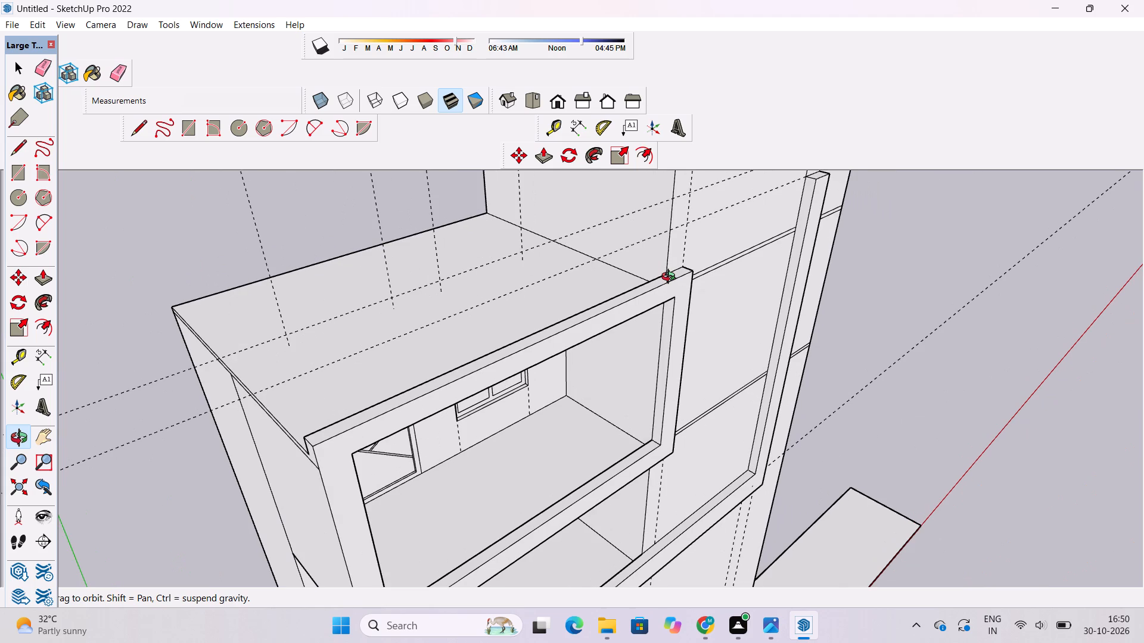
scroll(638, 277, down, 2)
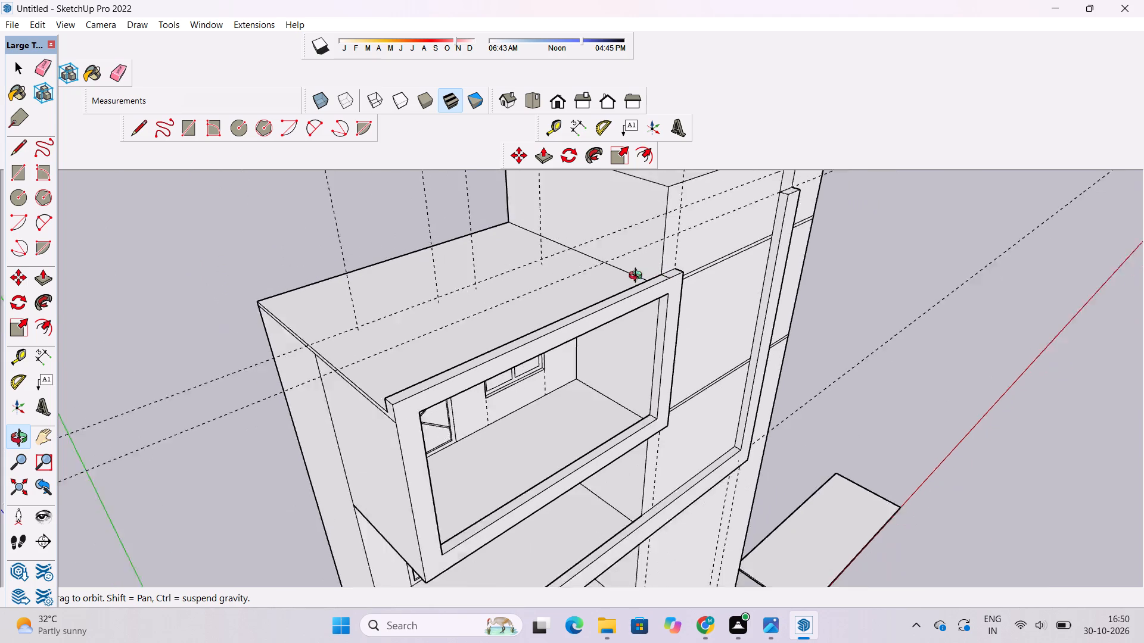
scroll(638, 277, down, 3)
shift+drag(635, 302, 424, 270)
scroll(423, 263, down, 4)
drag(418, 279, 431, 283)
scroll(445, 273, down, 2)
drag(459, 282, 753, 249)
scroll(643, 239, up, 4)
scroll(643, 239, down, 3)
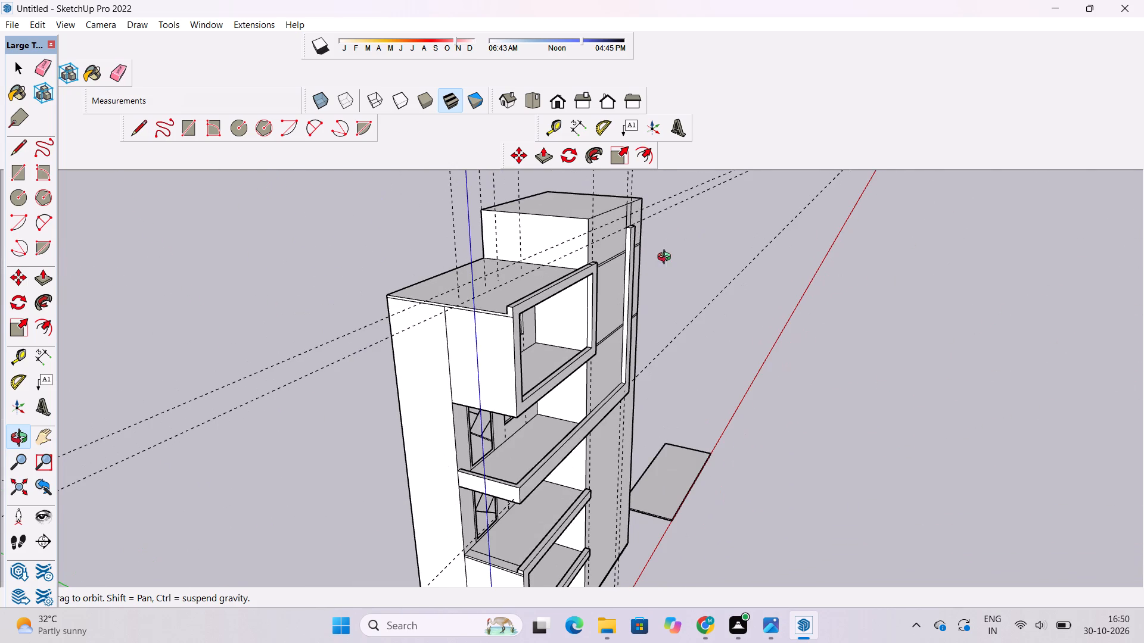
drag(667, 258, 526, 246)
drag(661, 256, 542, 260)
drag(602, 252, 568, 260)
drag(570, 258, 570, 261)
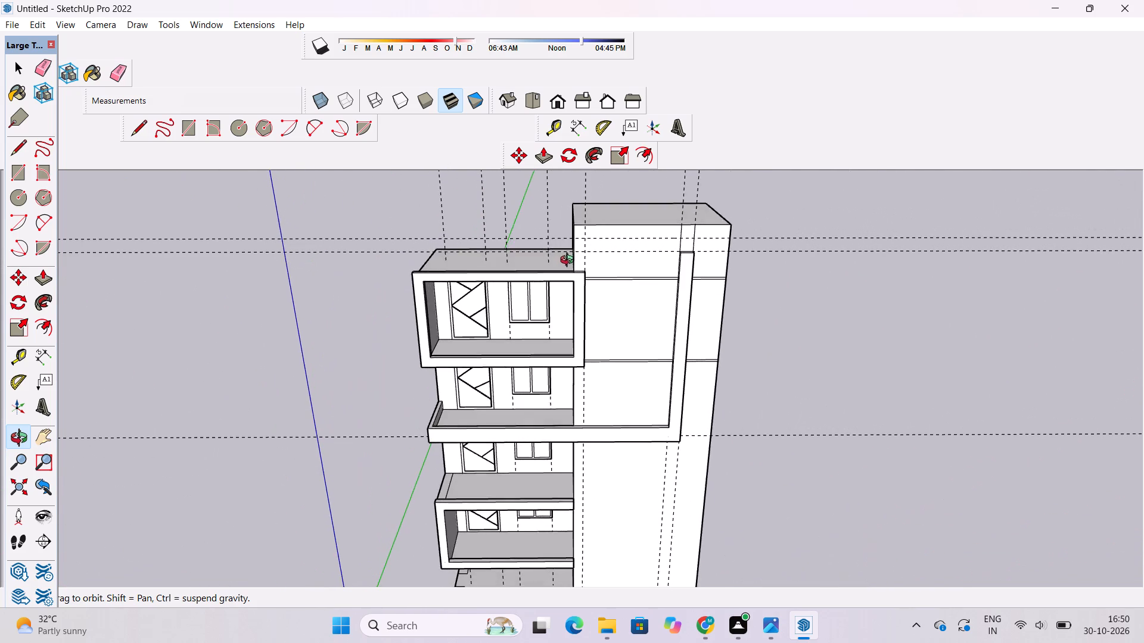
drag(570, 261, 567, 264)
shift+drag(570, 264, 568, 272)
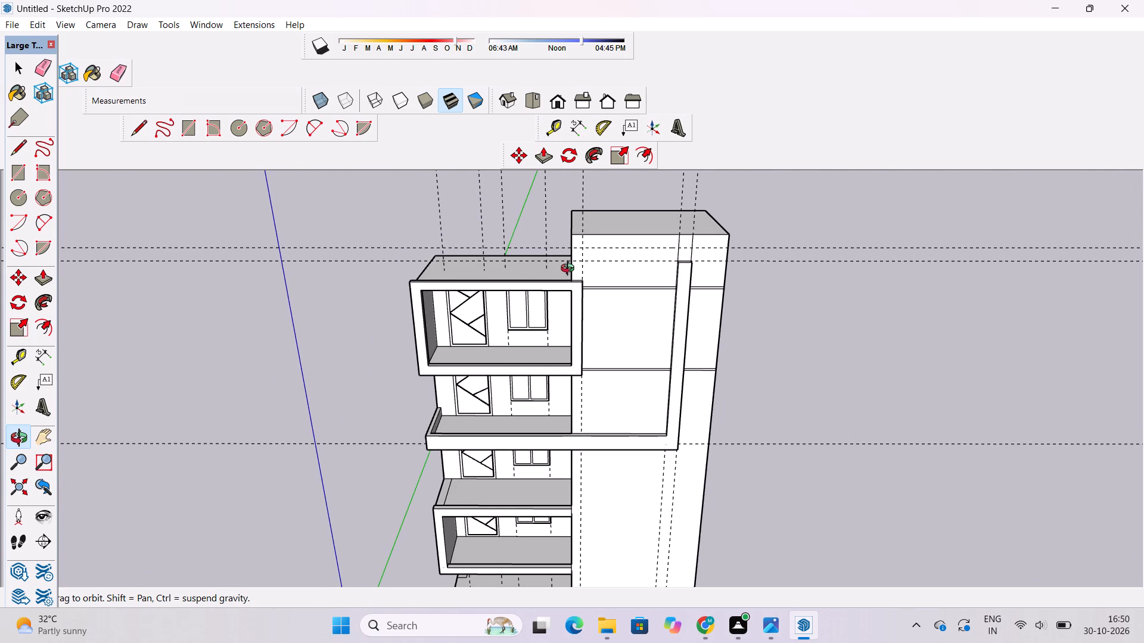
scroll(570, 270, up, 3)
scroll(571, 268, down, 2)
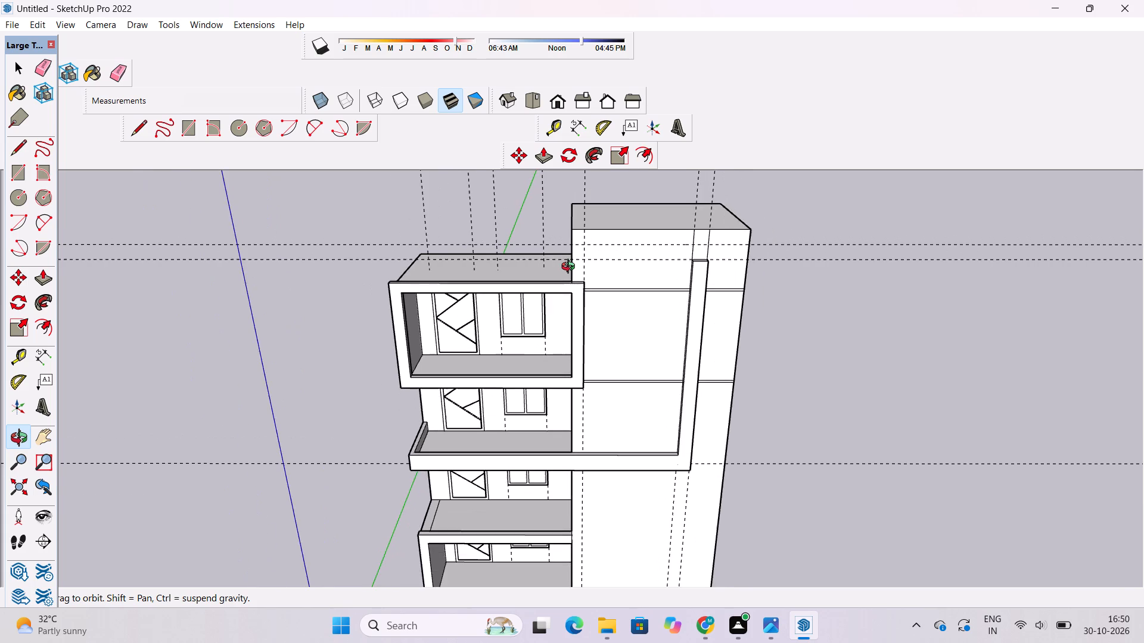
scroll(571, 268, up, 1)
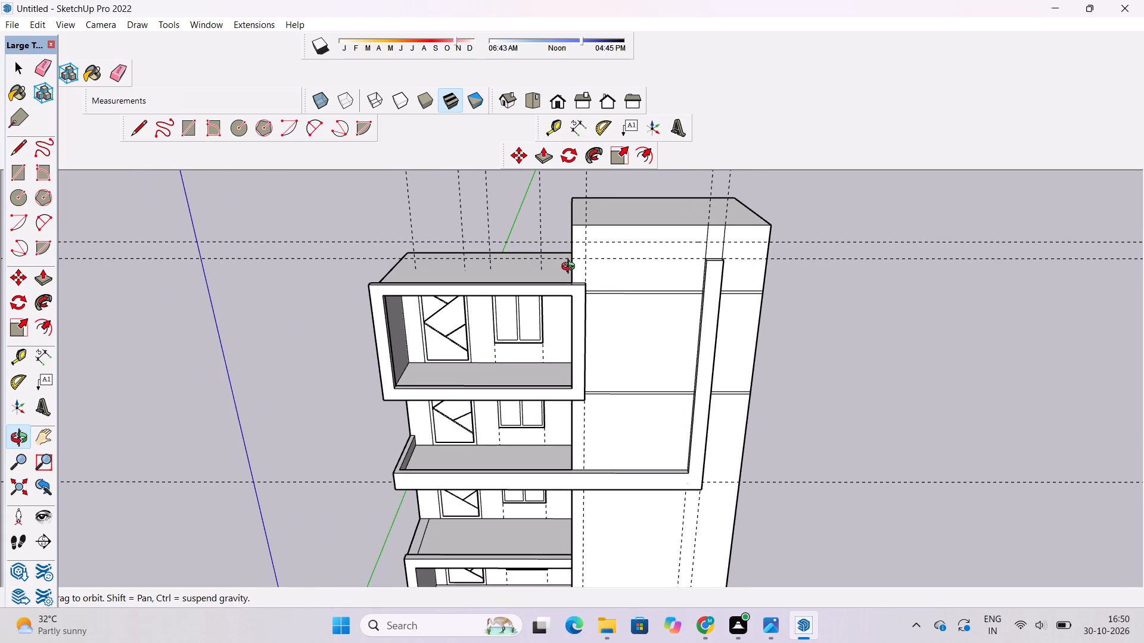
scroll(571, 268, up, 1)
scroll(572, 267, down, 3)
shift+drag(592, 266, 552, 291)
drag(564, 296, 538, 299)
shift+drag(555, 287, 552, 303)
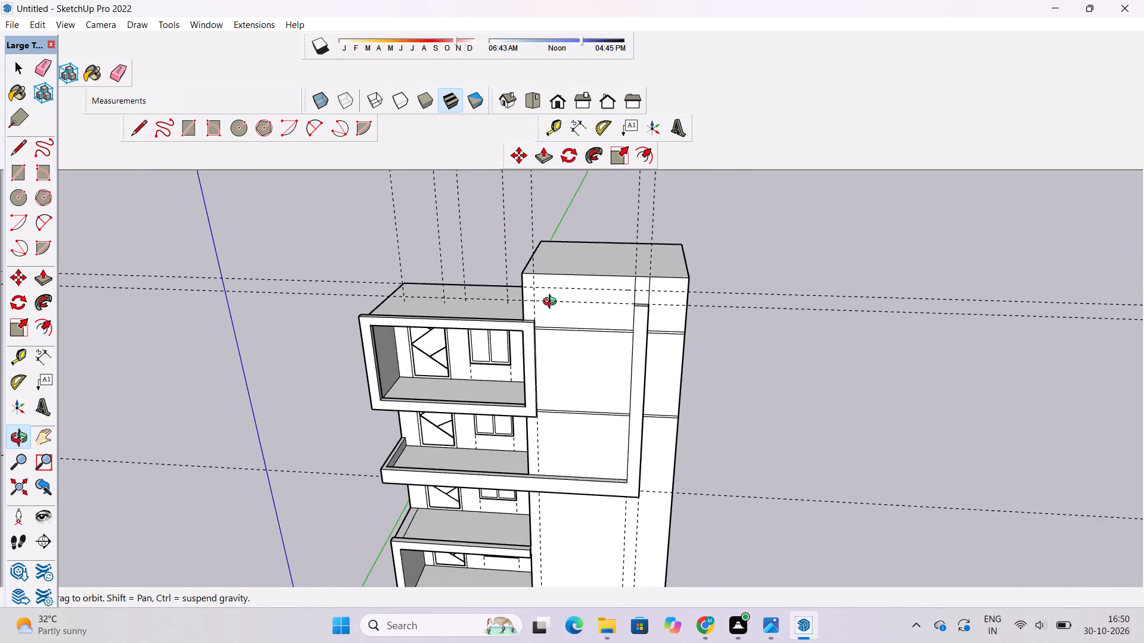
drag(552, 304, 583, 263)
shift+drag(646, 268, 618, 285)
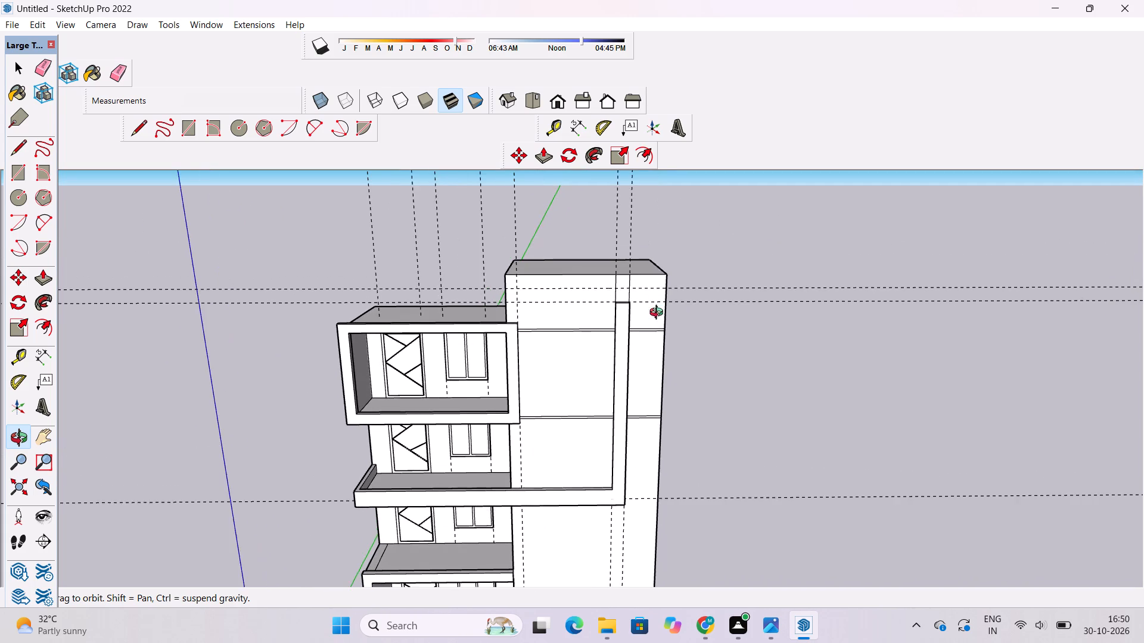
Draw a 54' horizontal line across the tall block's front face along the upper guide, from the post's outer line to the block's edge.
drag(659, 314, 627, 316)
scroll(625, 313, up, 4)
key(l)
scroll(624, 294, up, 3)
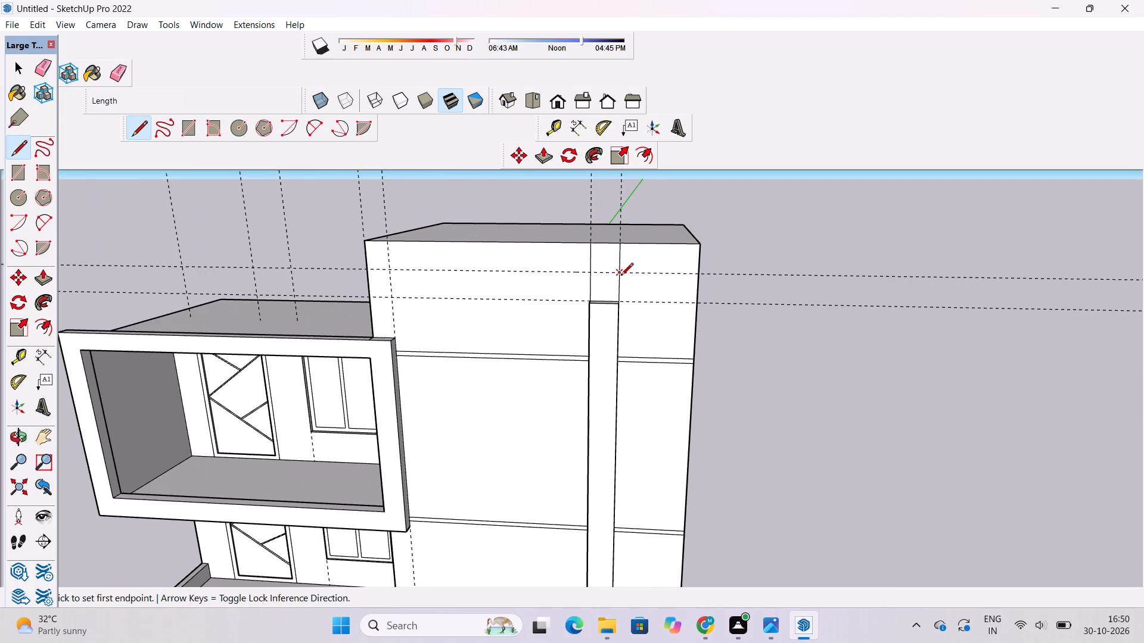
click(620, 276)
scroll(620, 276, down, 3)
click(425, 273)
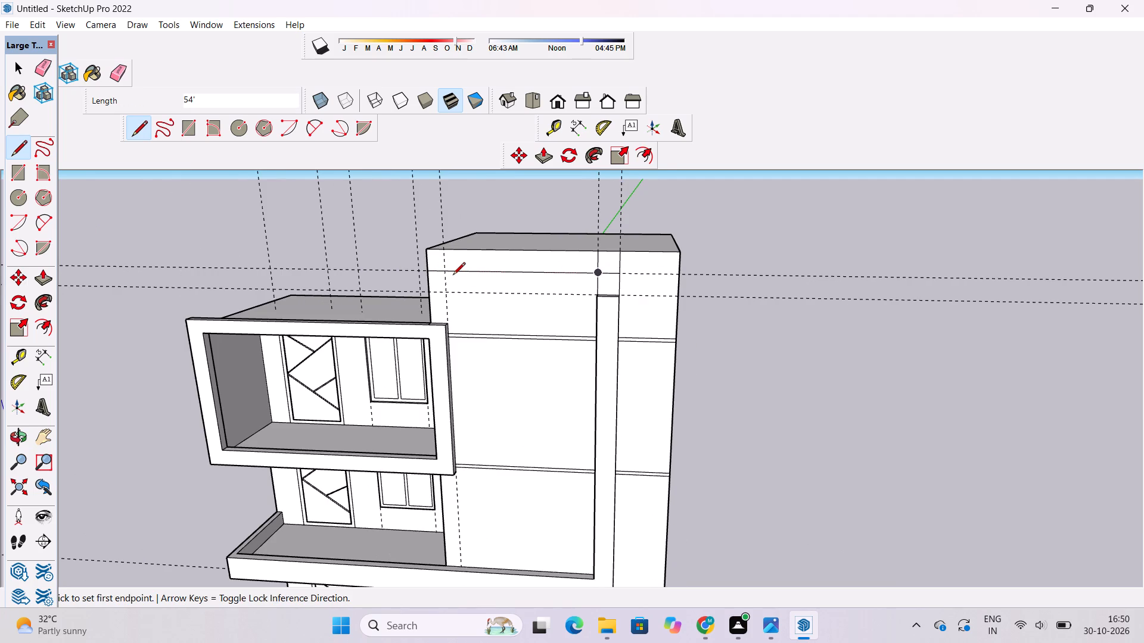
Draw a 48' horizontal line along the lower guide, from the post's inner top corner to the tall block's balcony-side edge.
scroll(552, 294, up, 9)
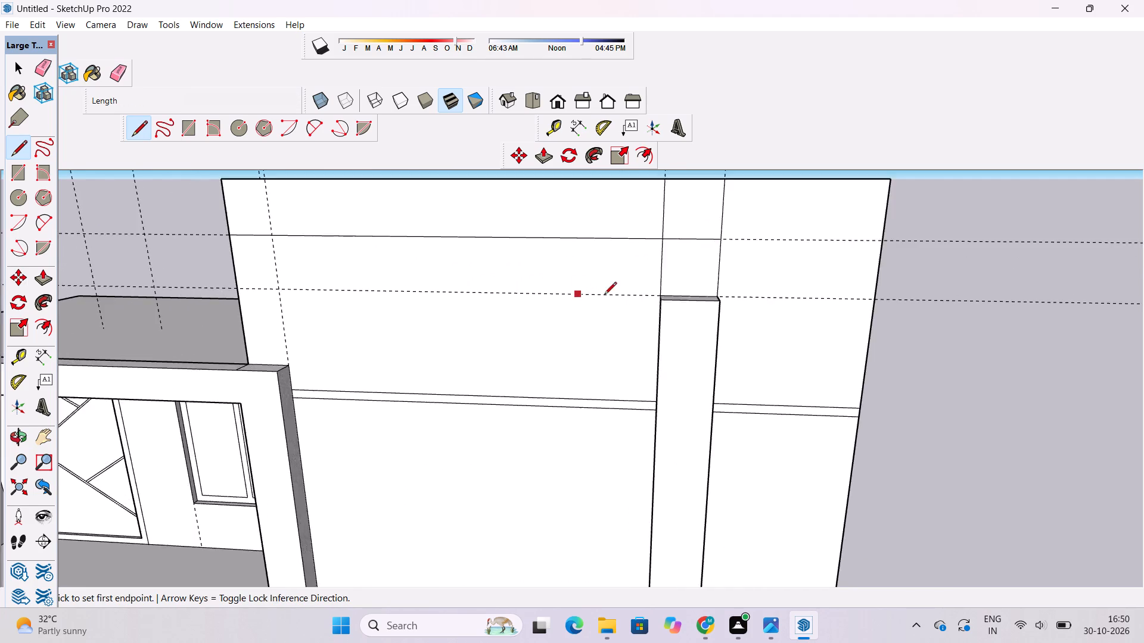
scroll(604, 295, up, 4)
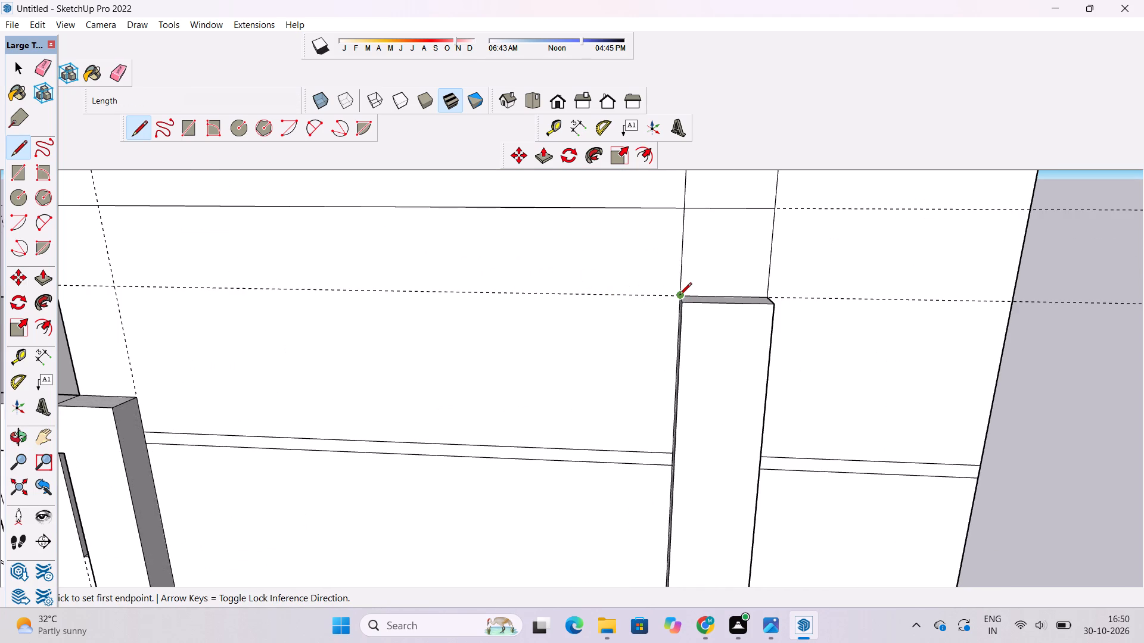
click(679, 296)
scroll(675, 297, down, 11)
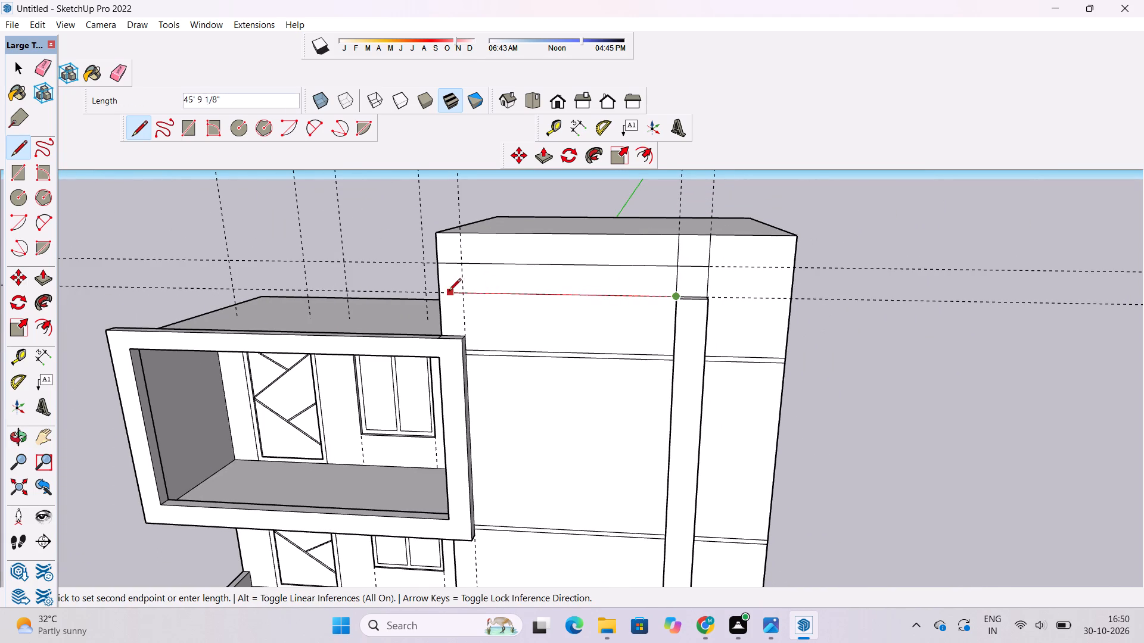
click(442, 295)
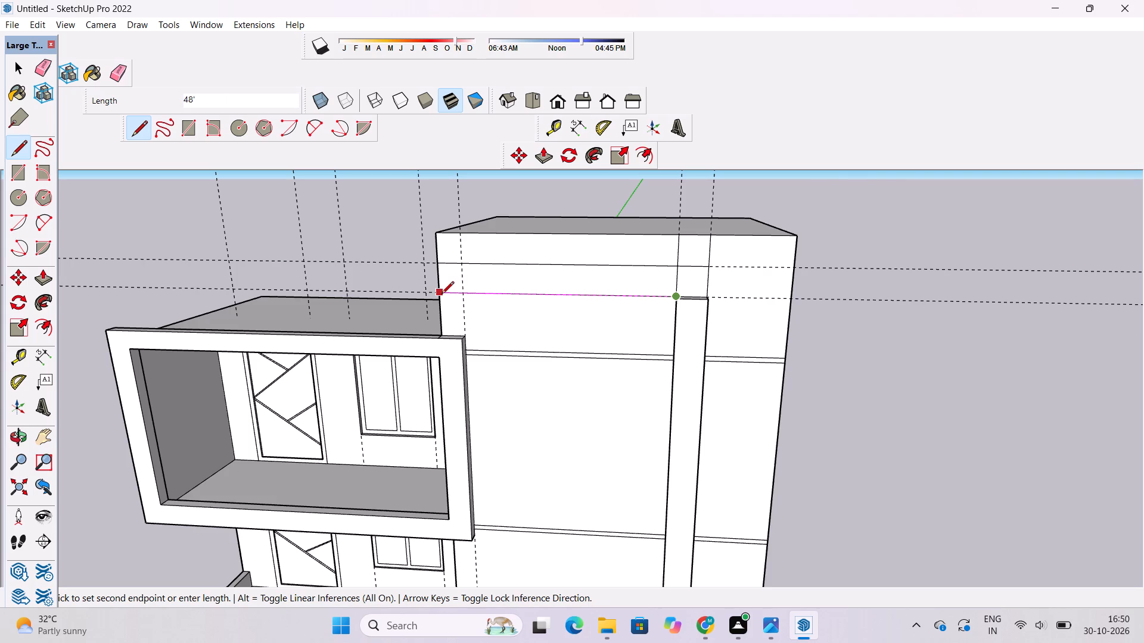
key(space)
Erase the inner vertical line and its guide between the two horizontal lines above the post on the tall block's front.
text(o)
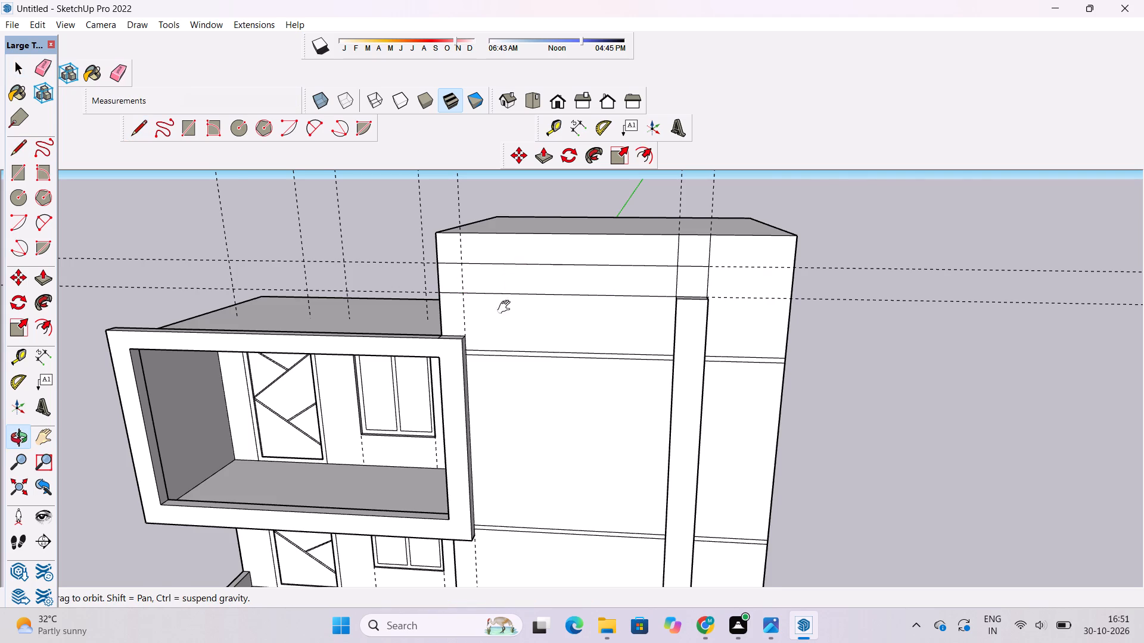
shift+drag(508, 306, 520, 282)
drag(587, 255, 514, 261)
scroll(578, 264, up, 1)
shift+drag(576, 264, 568, 266)
drag(595, 270, 610, 269)
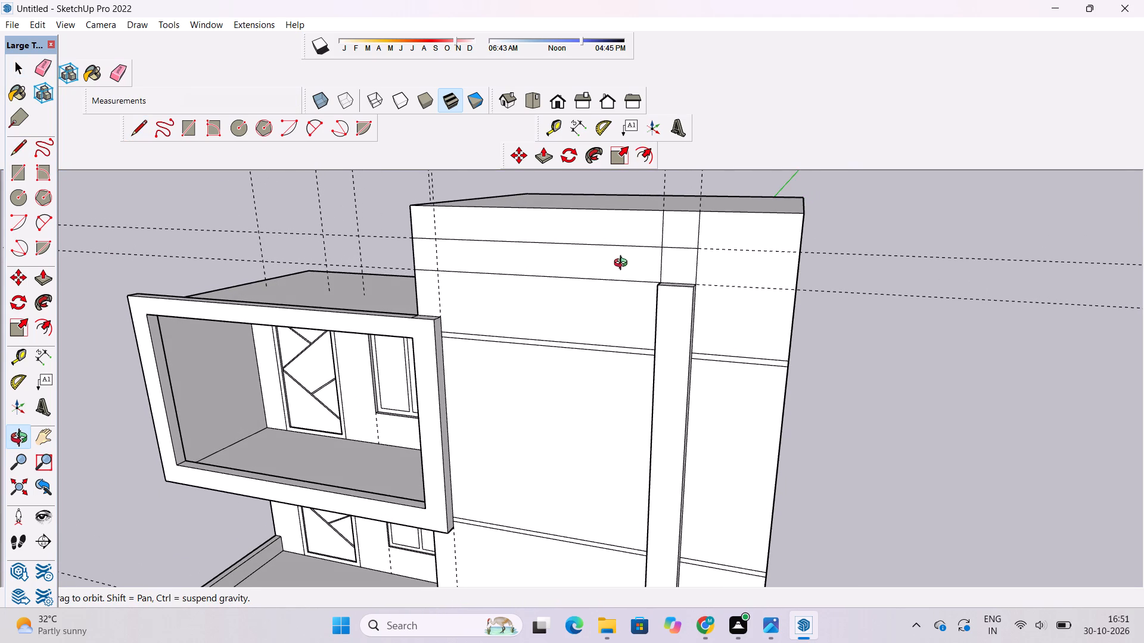
key(e)
drag(668, 258, 656, 263)
key(space)
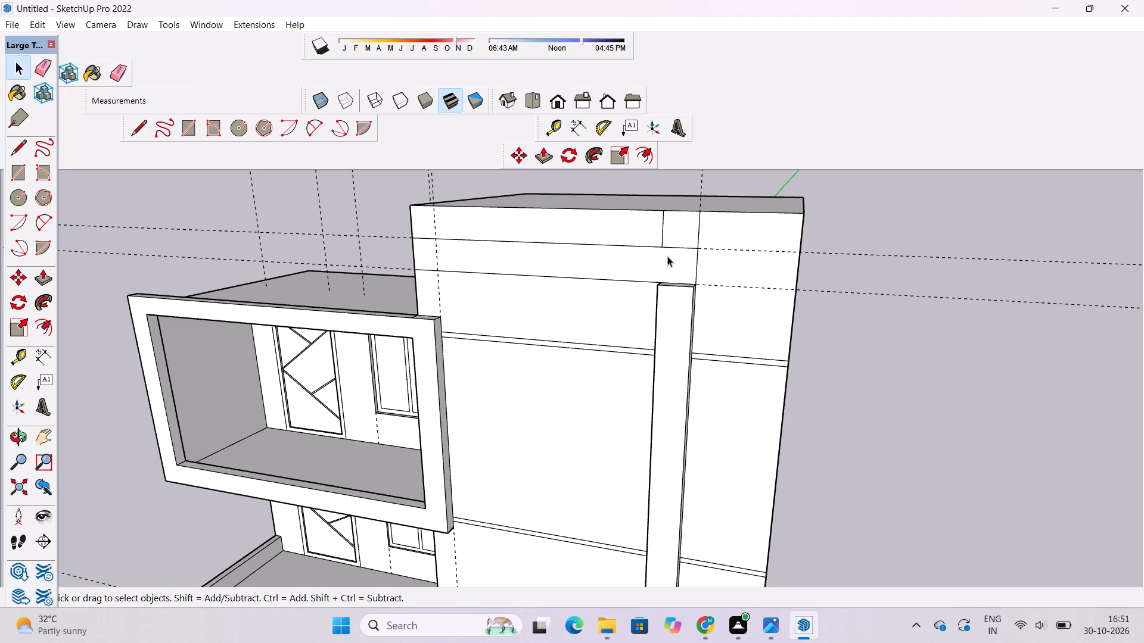
Examine the tall block's front band and the upper balcony's frame and roof from the front and from above.
key(o)
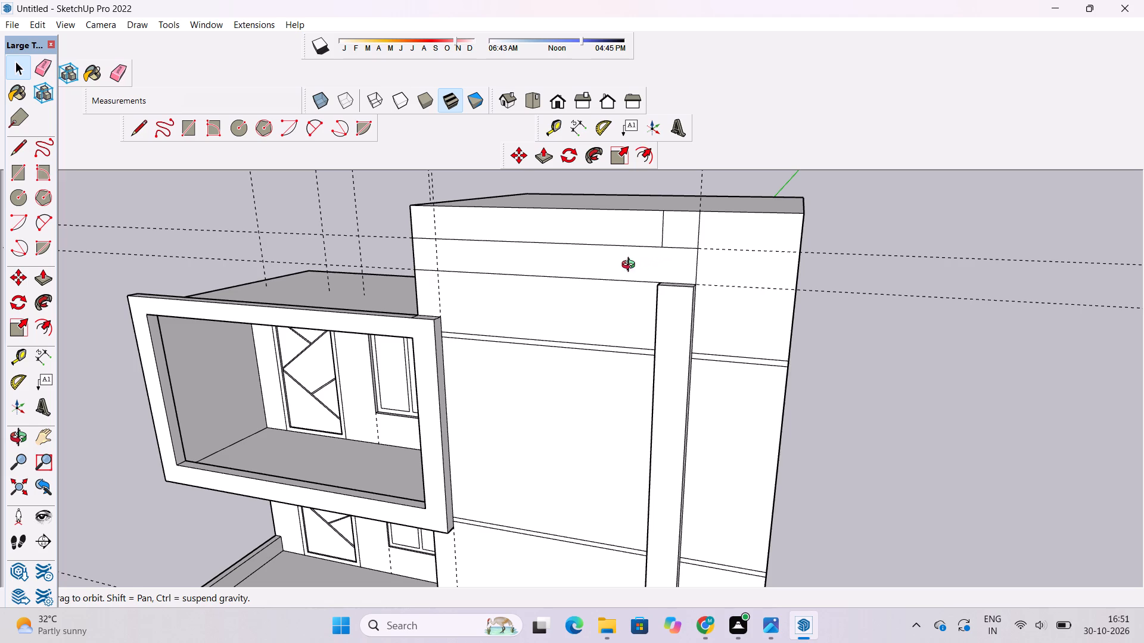
shift+drag(607, 274, 615, 269)
drag(616, 269, 639, 271)
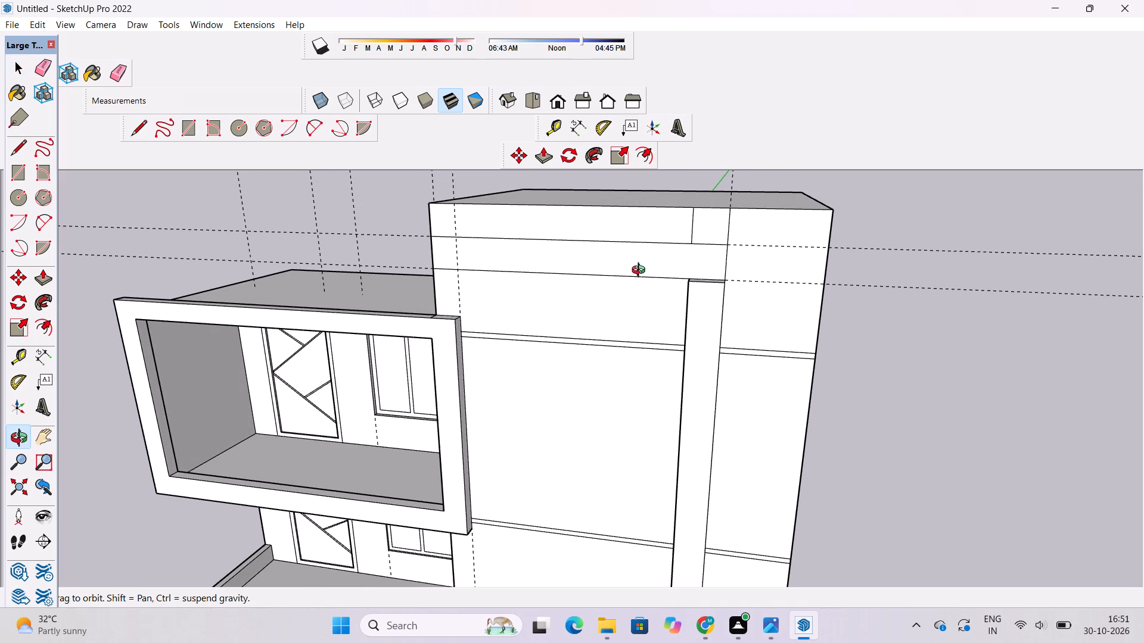
scroll(641, 271, down, 4)
shift+drag(641, 270, 692, 263)
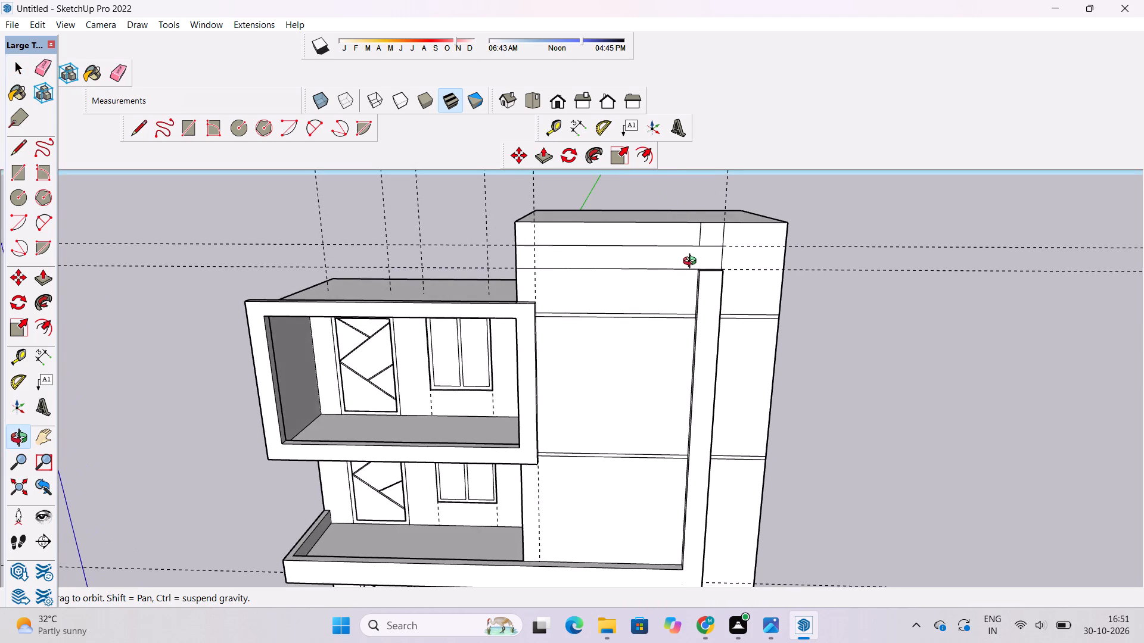
shift+drag(692, 263, 646, 277)
shift+drag(419, 304, 559, 301)
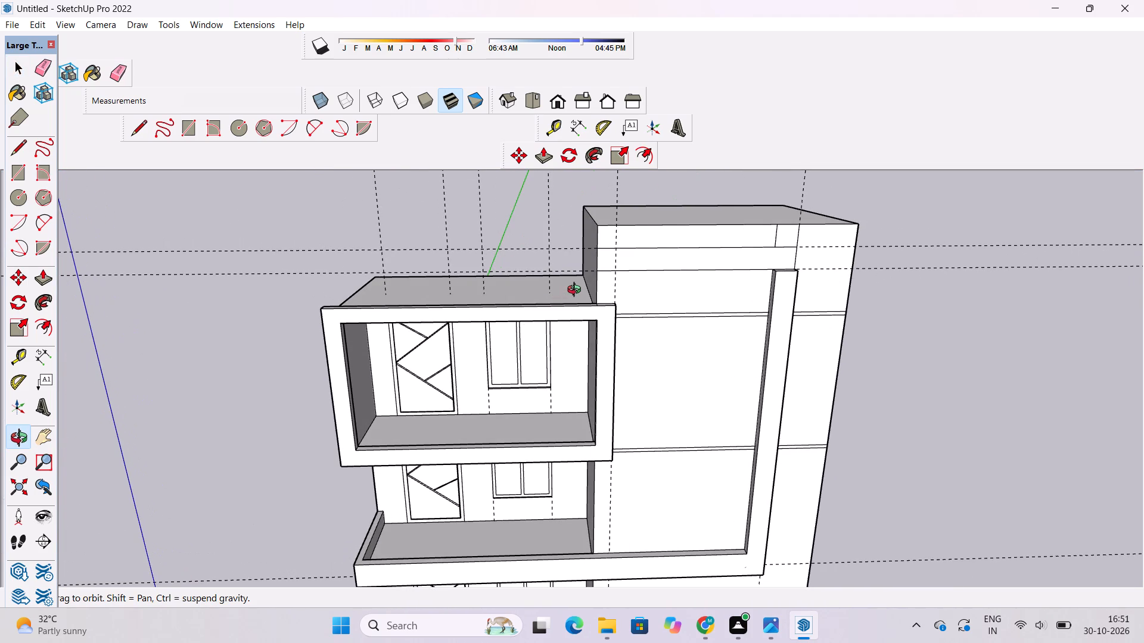
scroll(577, 291, up, 4)
scroll(577, 291, down, 3)
shift+drag(558, 301, 595, 309)
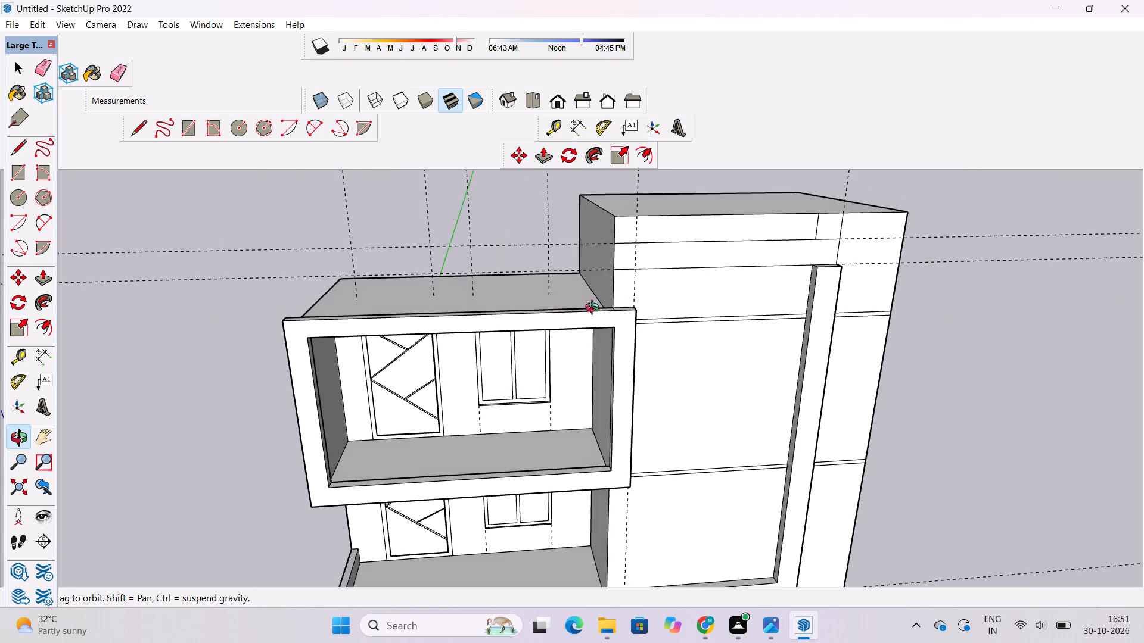
shift+drag(595, 309, 619, 329)
shift+drag(565, 330, 592, 333)
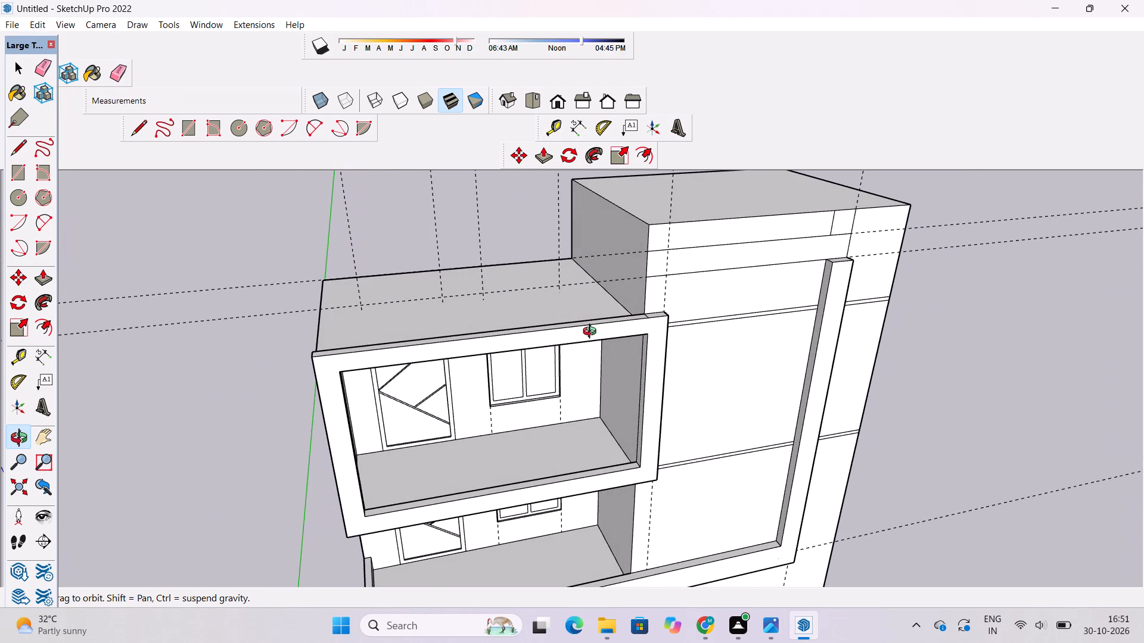
scroll(562, 332, down, 2)
shift+drag(537, 338, 542, 360)
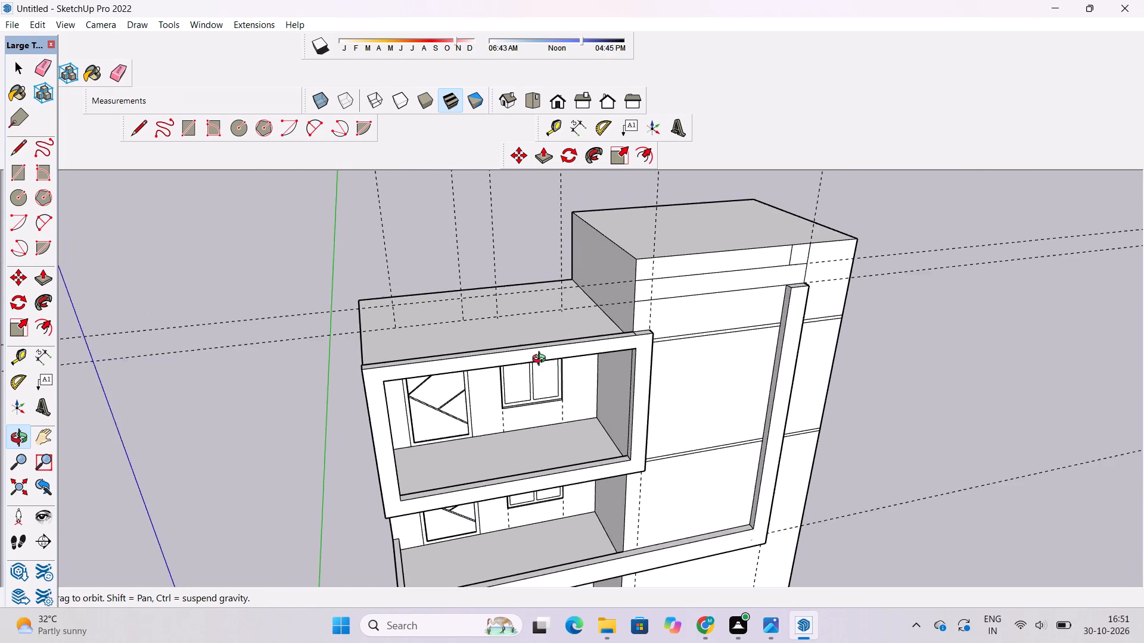
shift+drag(542, 360, 547, 424)
Place a guide about 3' in from the upper balcony roof's outer side edge, parallel to it.
scroll(568, 376, up, 3)
drag(491, 371, 836, 363)
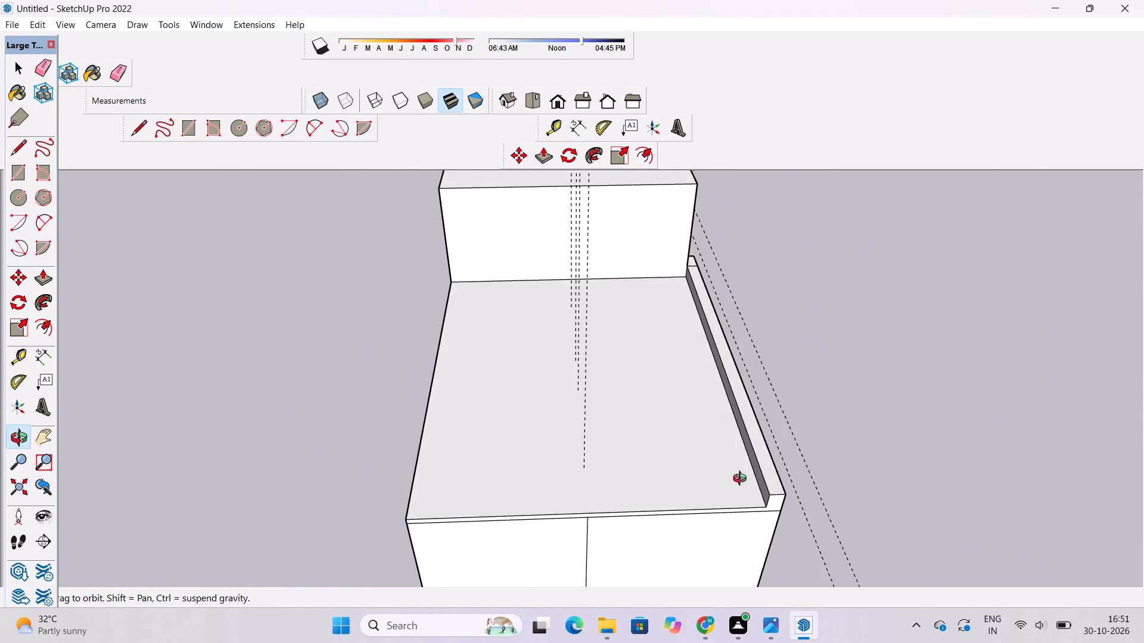
scroll(739, 482, up, 2)
shift+drag(709, 472, 729, 416)
shift+drag(742, 373, 747, 307)
drag(686, 360, 681, 382)
drag(672, 397, 728, 398)
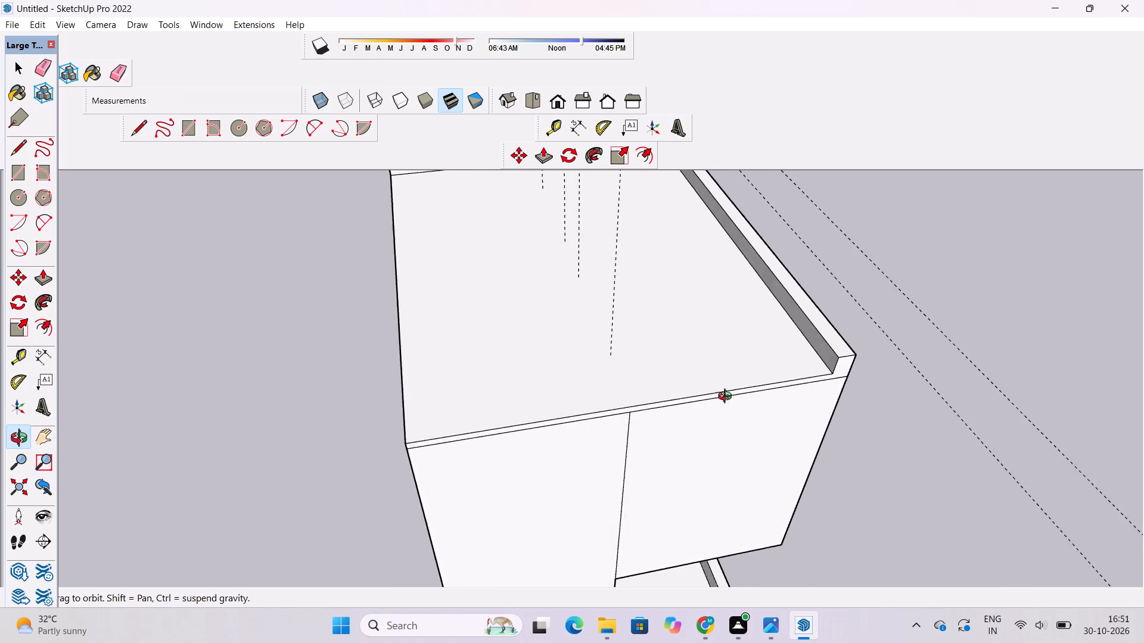
drag(728, 398, 739, 398)
key(t)
click(748, 382)
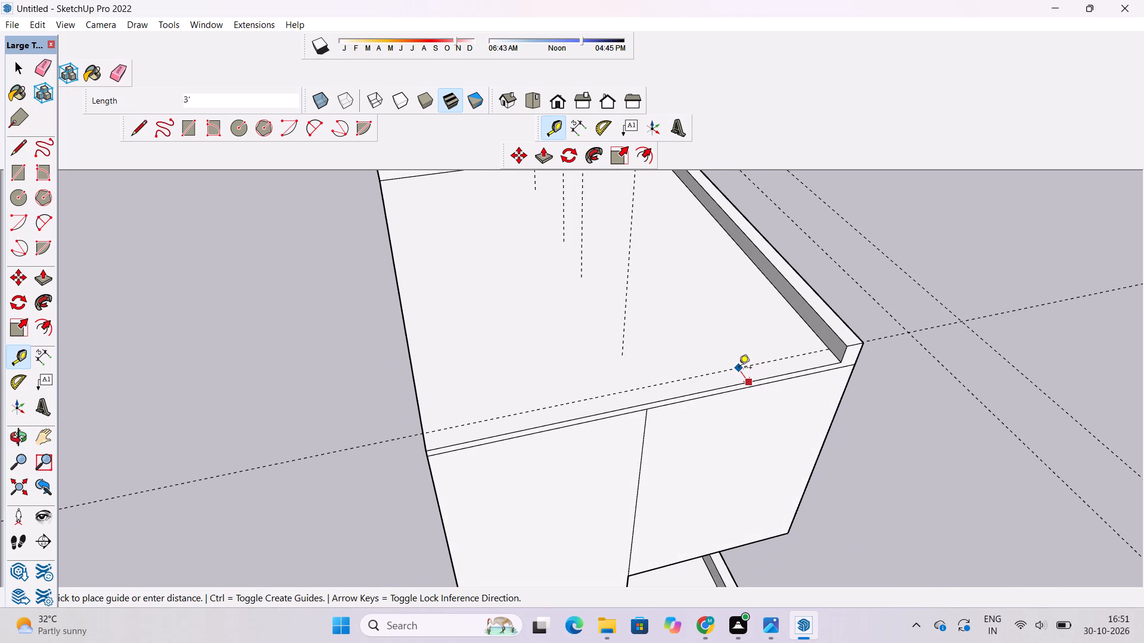
click(738, 368)
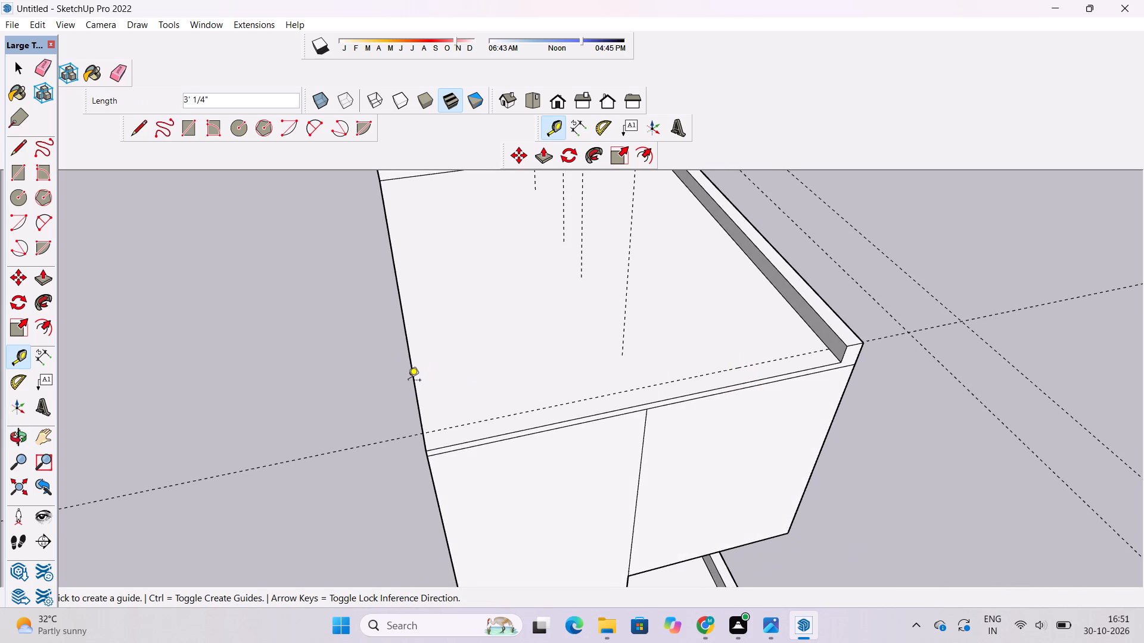
Place a guide 3' in from the upper balcony roof's rear edge, parallel to it.
click(408, 381)
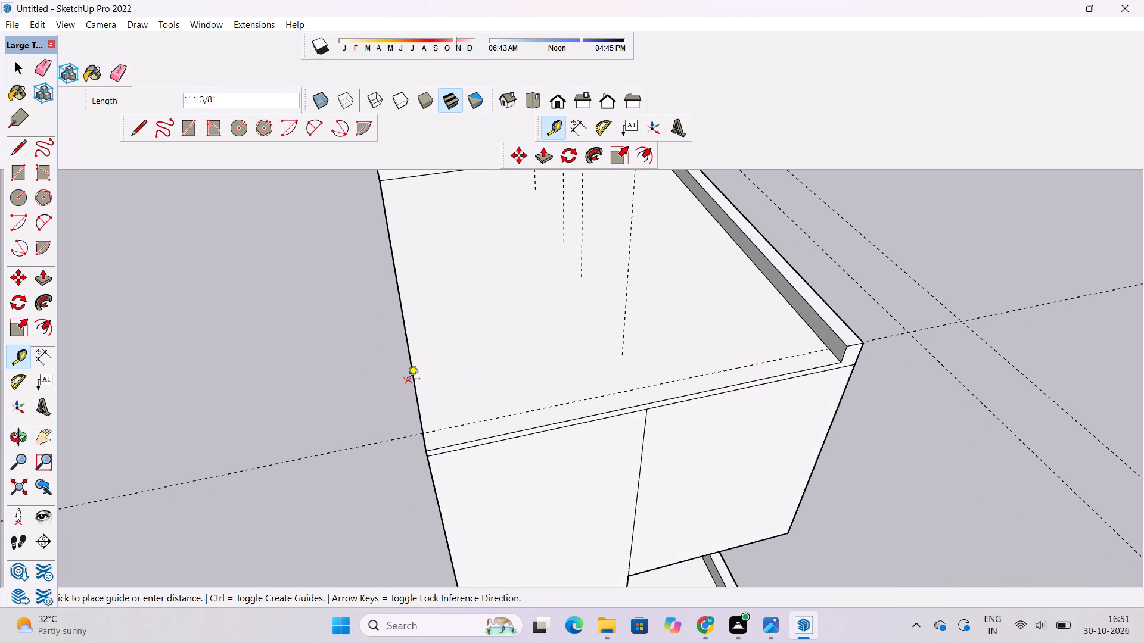
key(space)
key(t)
click(413, 379)
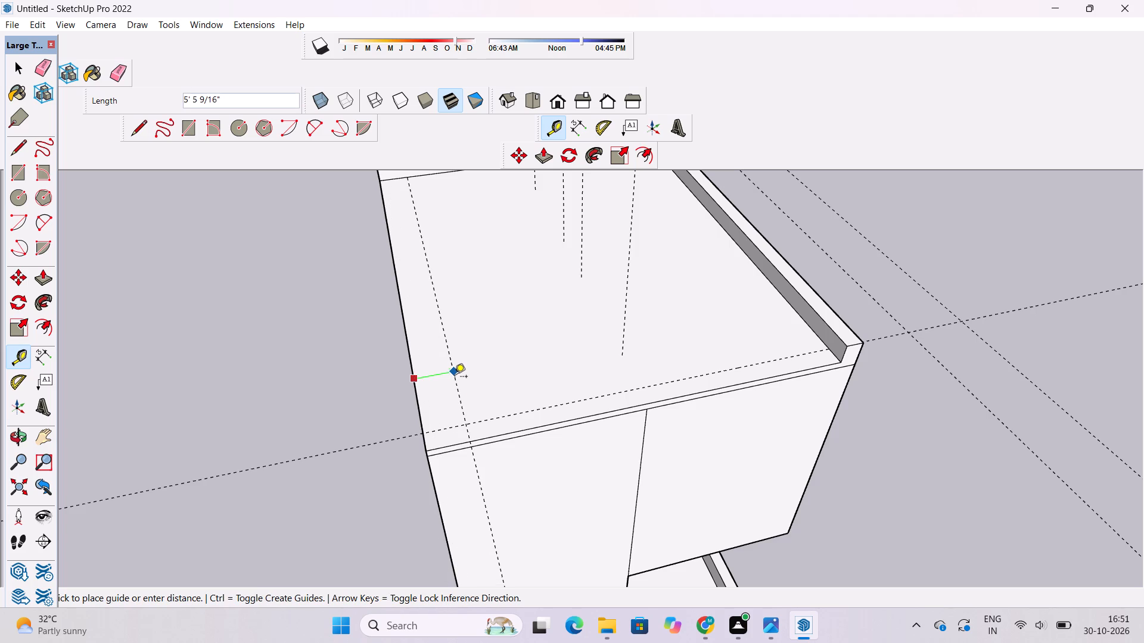
text(3')
key(Return)
Draw lines along the roof guides, 55' parallel to the outer side edge and 70' 5 3/4" along the rear to the tall block.
scroll(430, 410, down, 3)
key(l)
scroll(736, 369, up, 7)
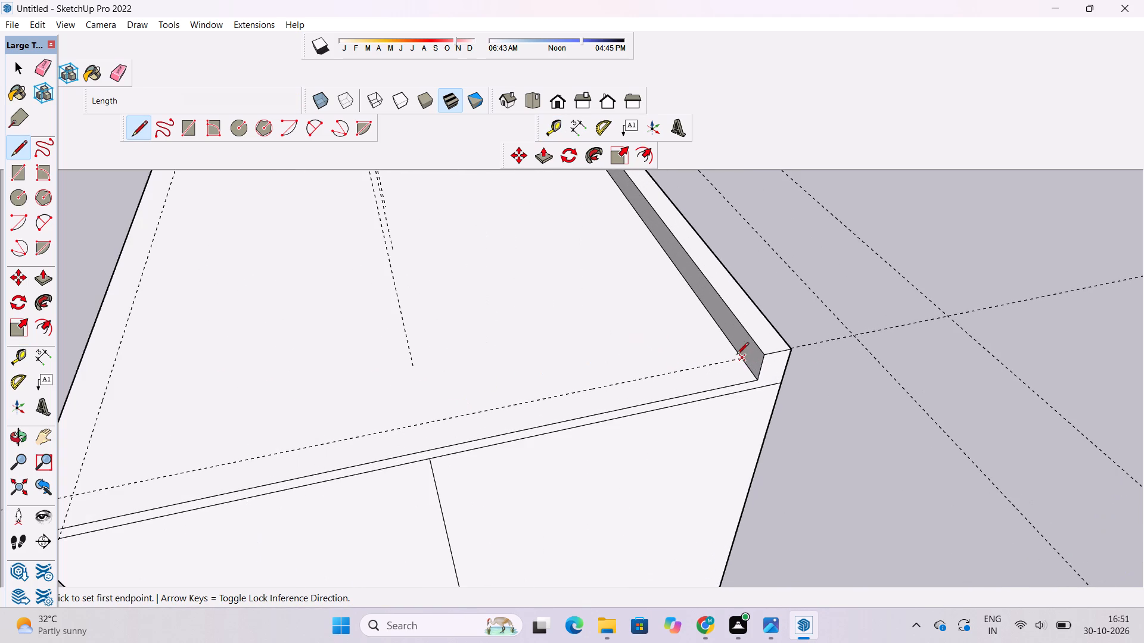
click(742, 359)
scroll(743, 359, down, 5)
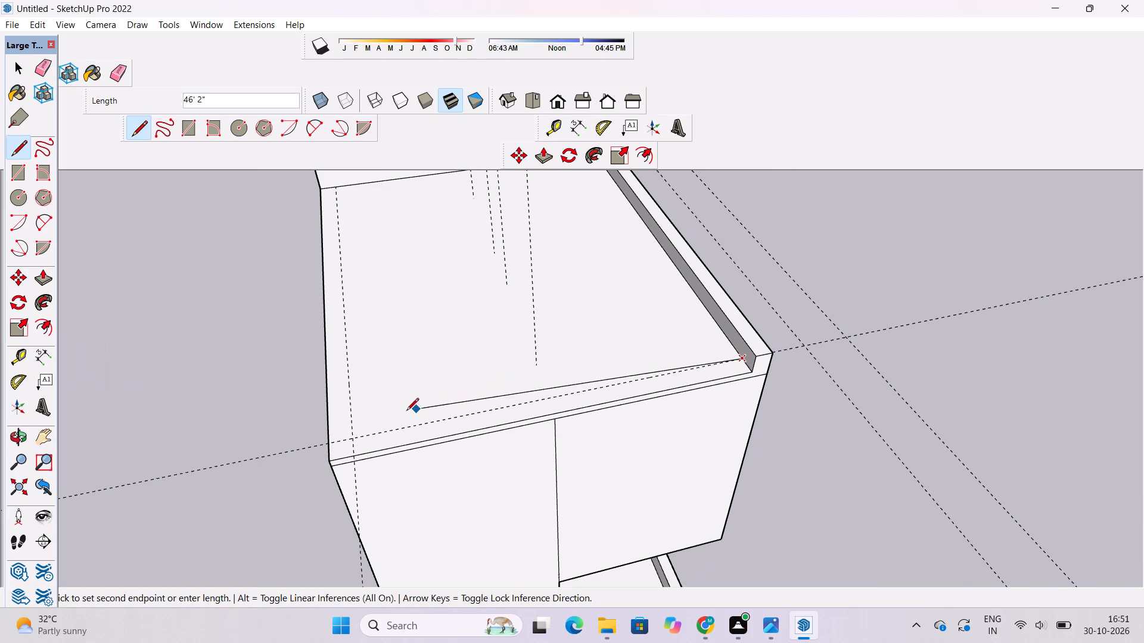
click(354, 439)
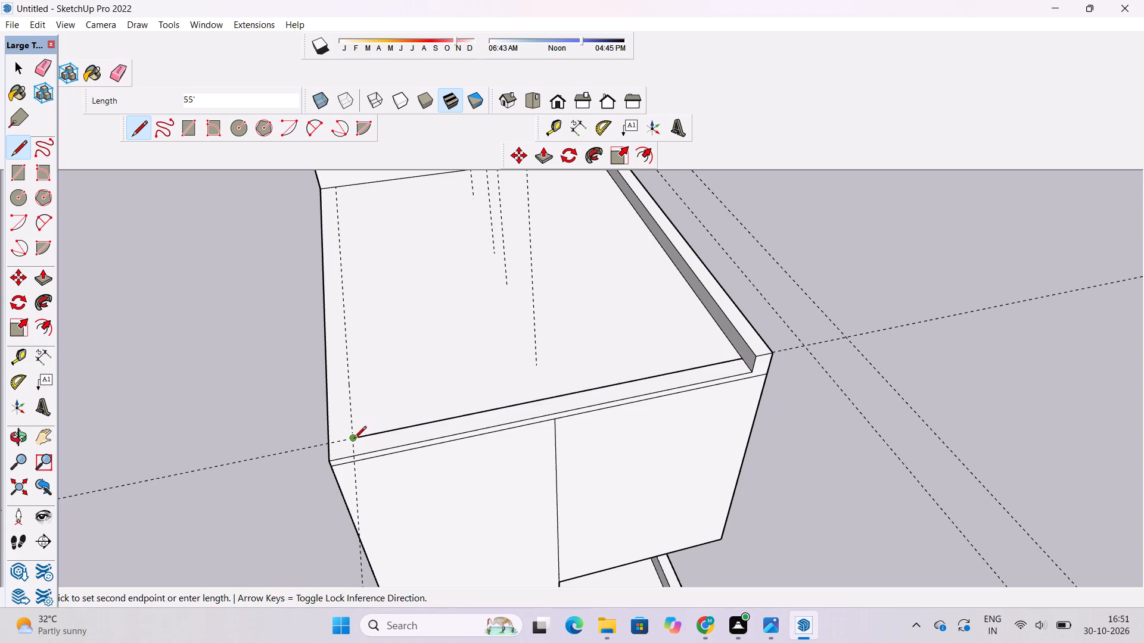
scroll(353, 449, down, 6)
click(343, 270)
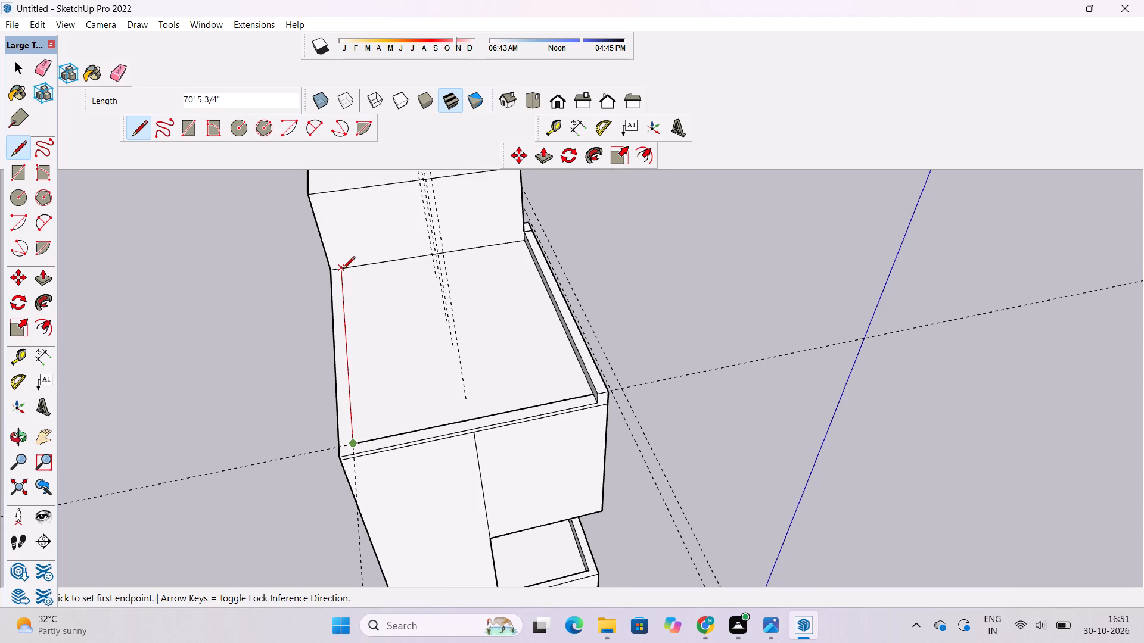
Erase the two guides used for the upper balcony roof's side and rear border lines.
scroll(343, 270, down, 1)
key(e)
drag(292, 384, 310, 466)
drag(355, 517, 356, 522)
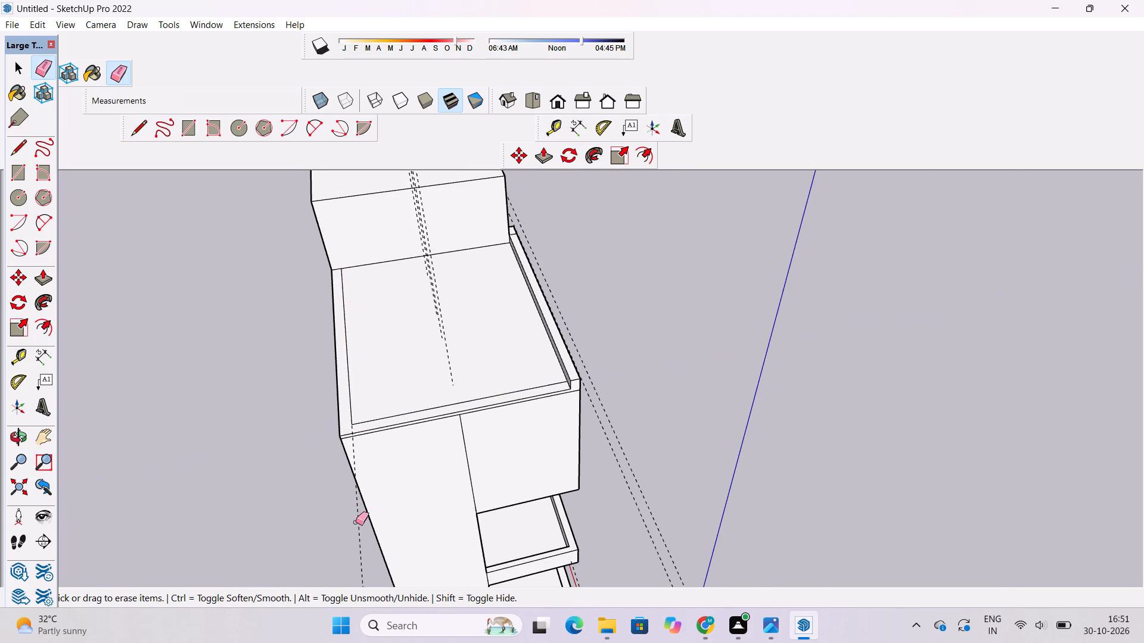
drag(356, 522, 358, 526)
Push/Pull the roof's side and rear border strip up 3', level with the top of the front frame.
key(o)
drag(442, 502, 379, 502)
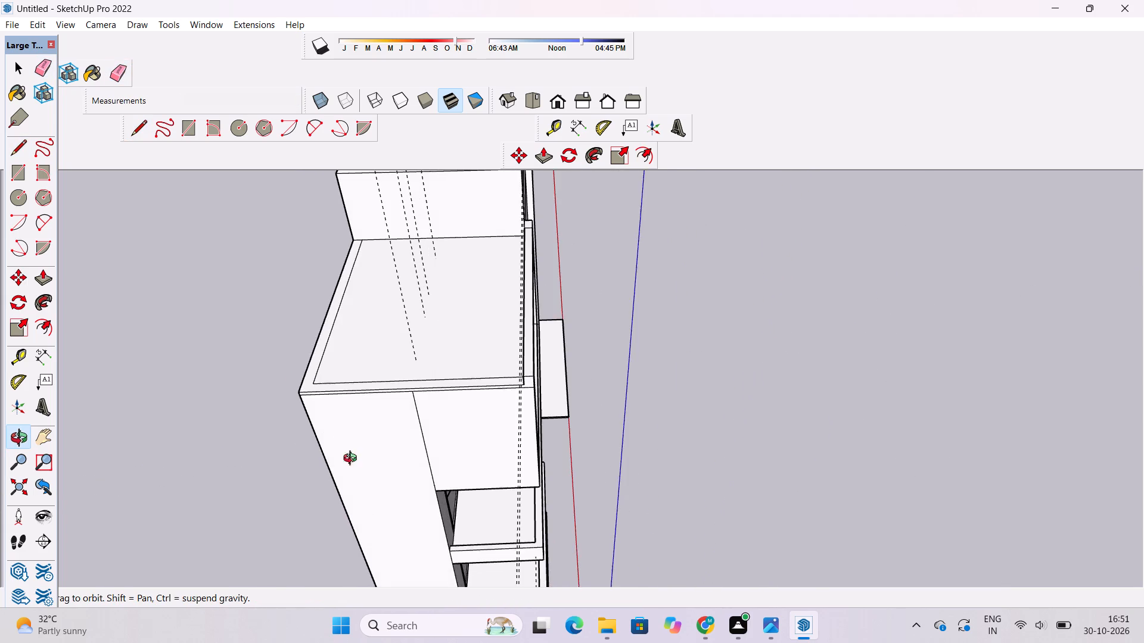
scroll(335, 424, down, 5)
shift+drag(337, 402, 342, 432)
drag(347, 435, 388, 416)
shift+drag(394, 402, 418, 436)
drag(387, 439, 250, 428)
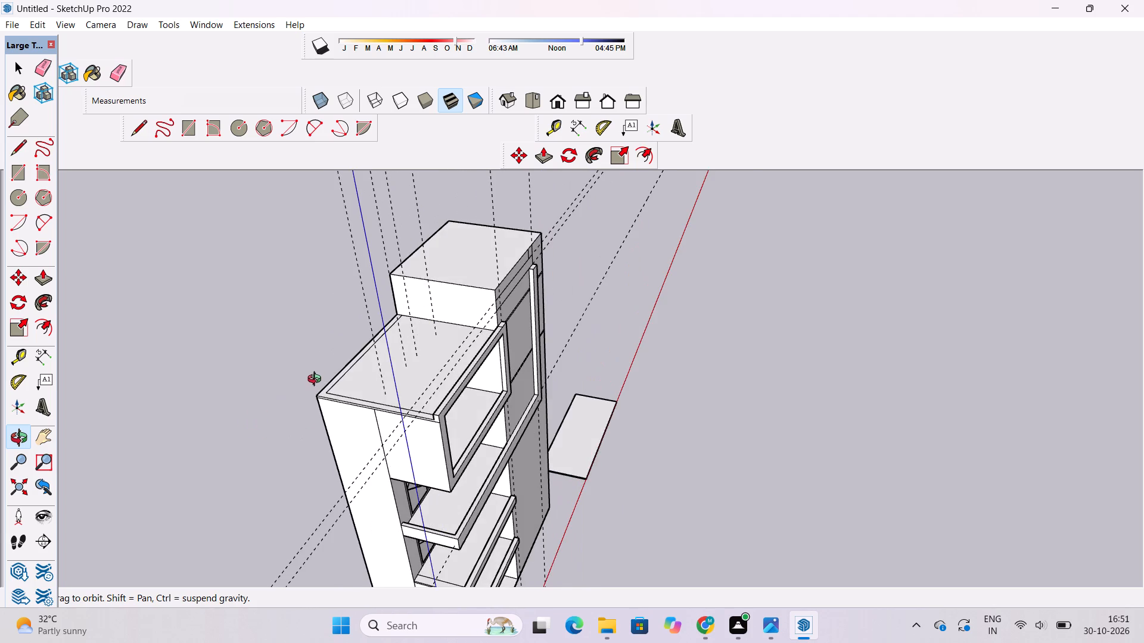
scroll(319, 376, up, 4)
shift+drag(337, 398, 338, 411)
drag(349, 418, 349, 404)
key(p)
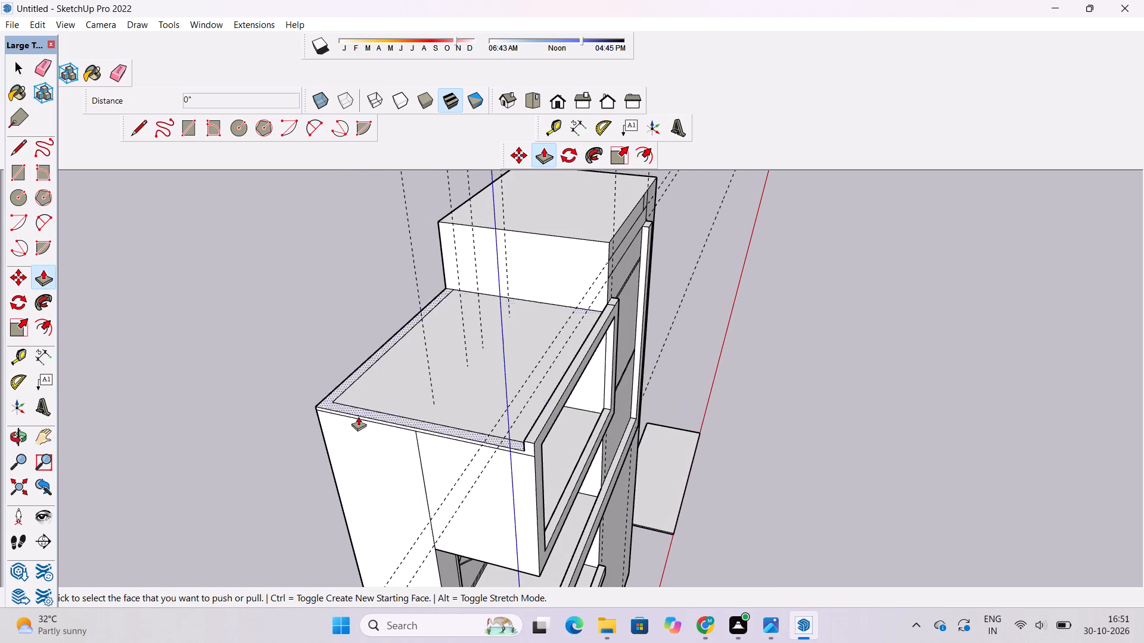
click(357, 410)
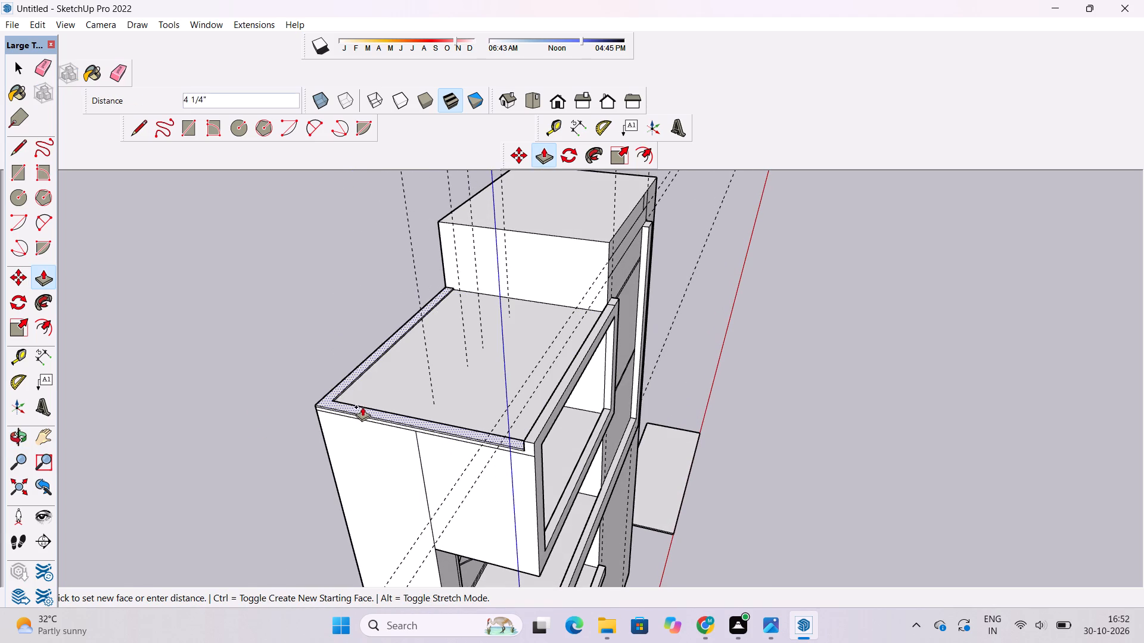
click(533, 441)
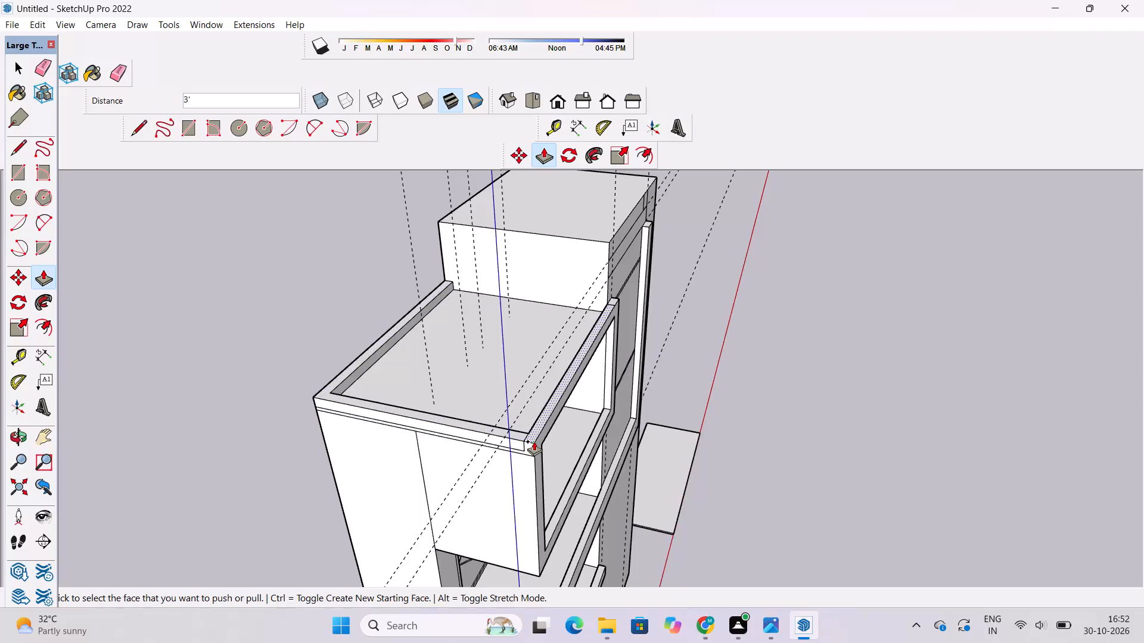
Examine the upper balcony roof's parapet and the building's balconies from the front, the side and above.
key(o)
drag(642, 419, 335, 302)
scroll(372, 315, up, 1)
scroll(372, 315, down, 3)
drag(377, 320, 327, 427)
shift+click(368, 339)
scroll(369, 318, up, 3)
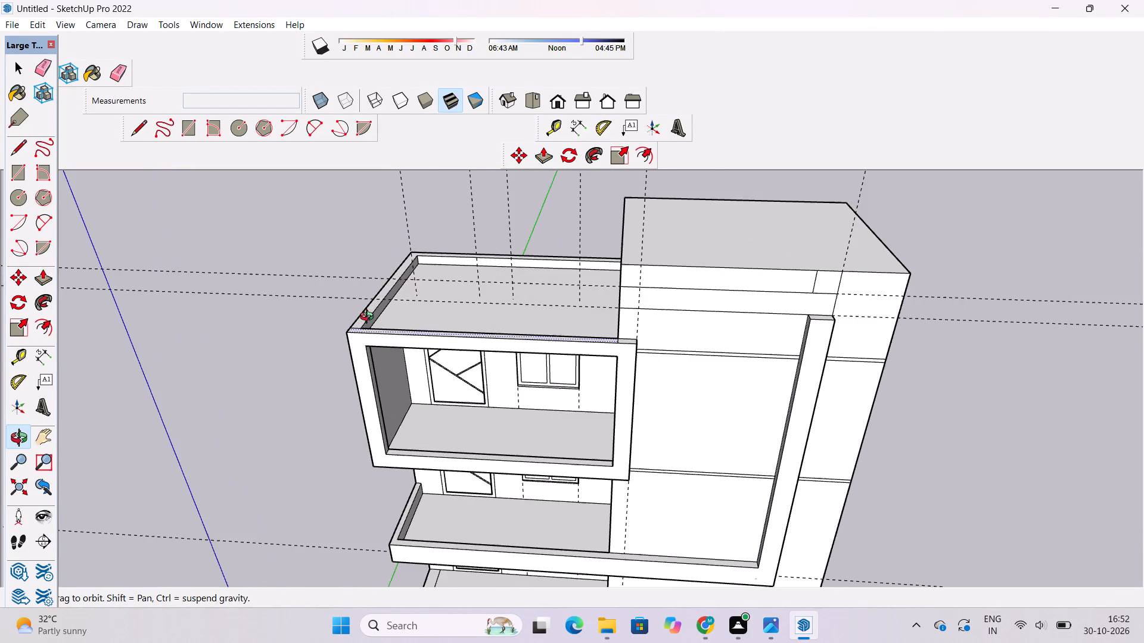
drag(369, 318, 625, 403)
drag(496, 421, 537, 426)
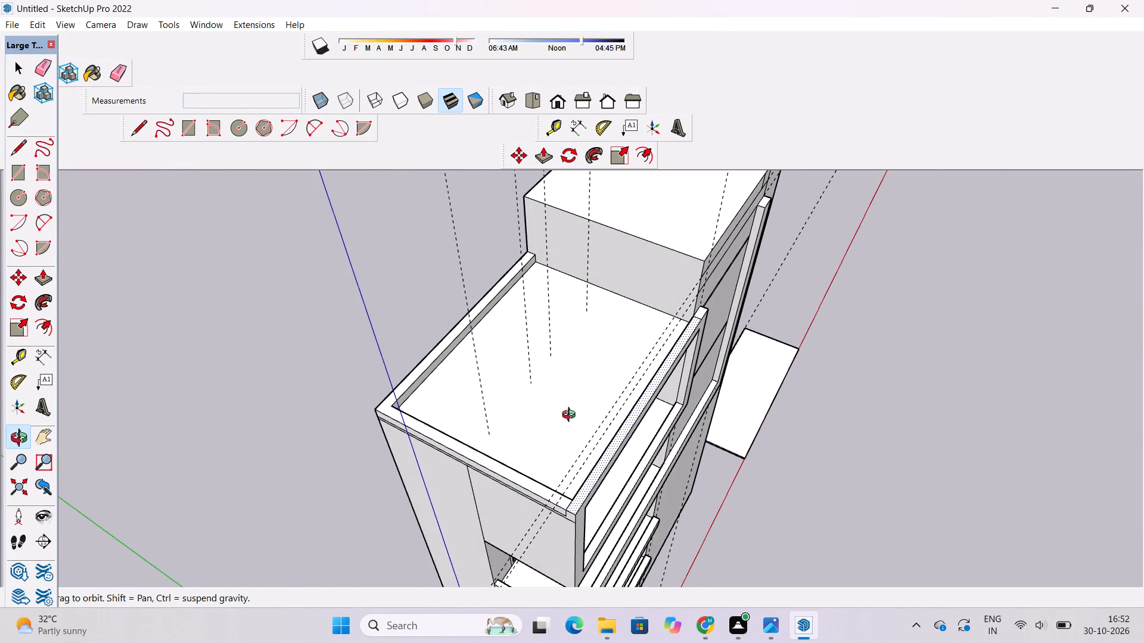
scroll(595, 419, up, 3)
shift+drag(602, 424, 520, 420)
drag(520, 420, 728, 416)
scroll(726, 405, up, 5)
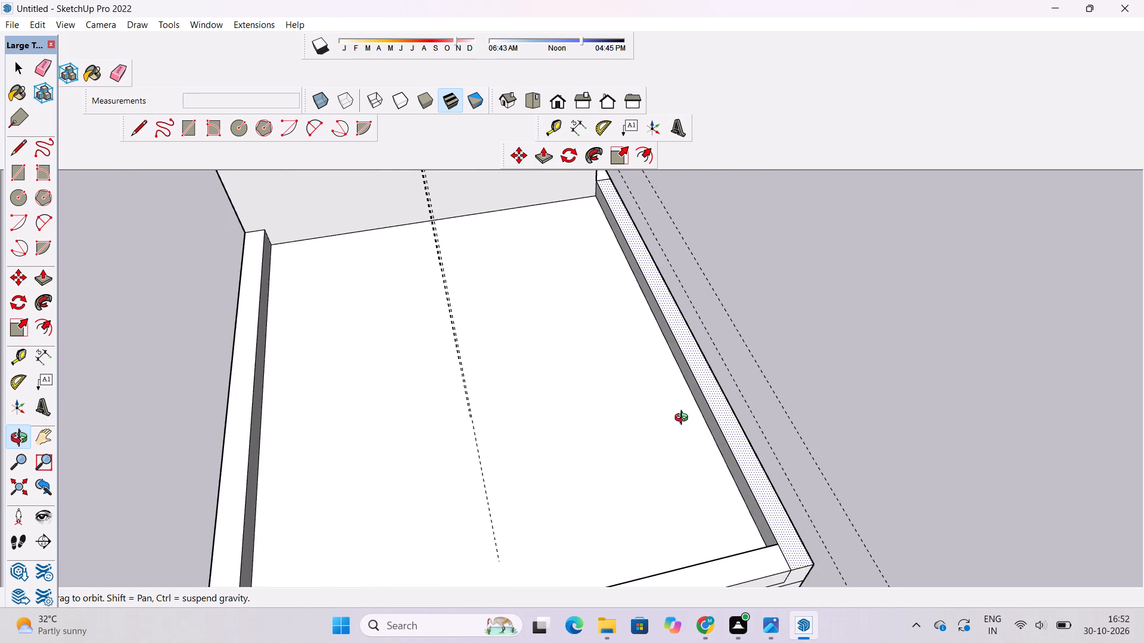
scroll(682, 420, up, 3)
scroll(683, 419, down, 4)
shift+drag(686, 411, 661, 424)
drag(659, 425, 652, 398)
shift+drag(652, 394, 624, 410)
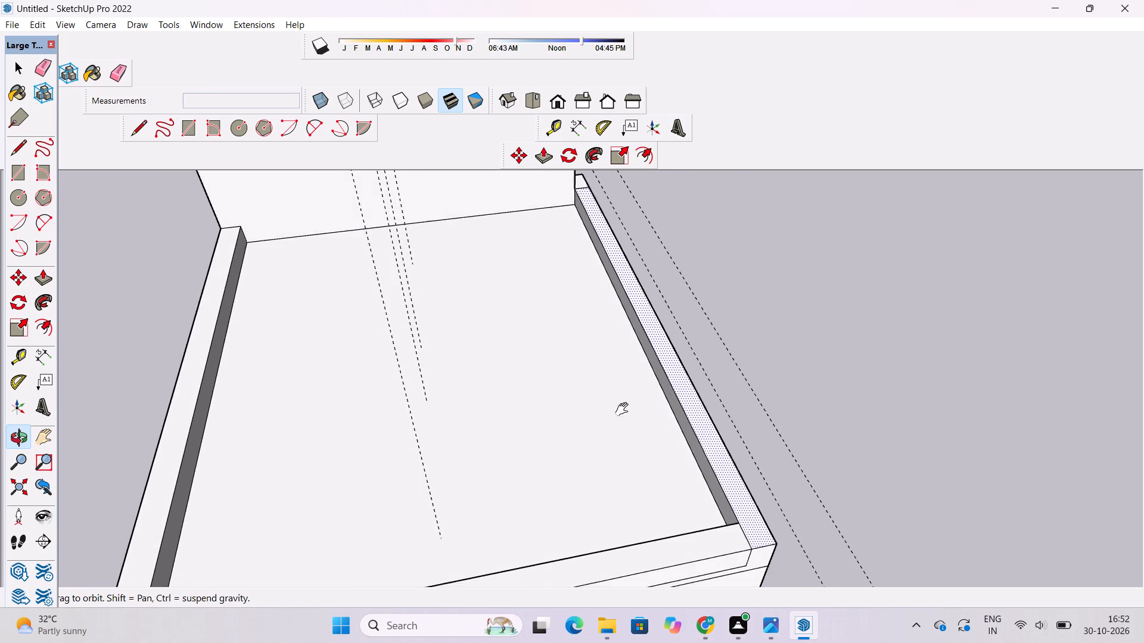
shift+drag(624, 410, 623, 411)
drag(623, 413, 685, 416)
shift+drag(664, 426, 655, 432)
click(655, 432)
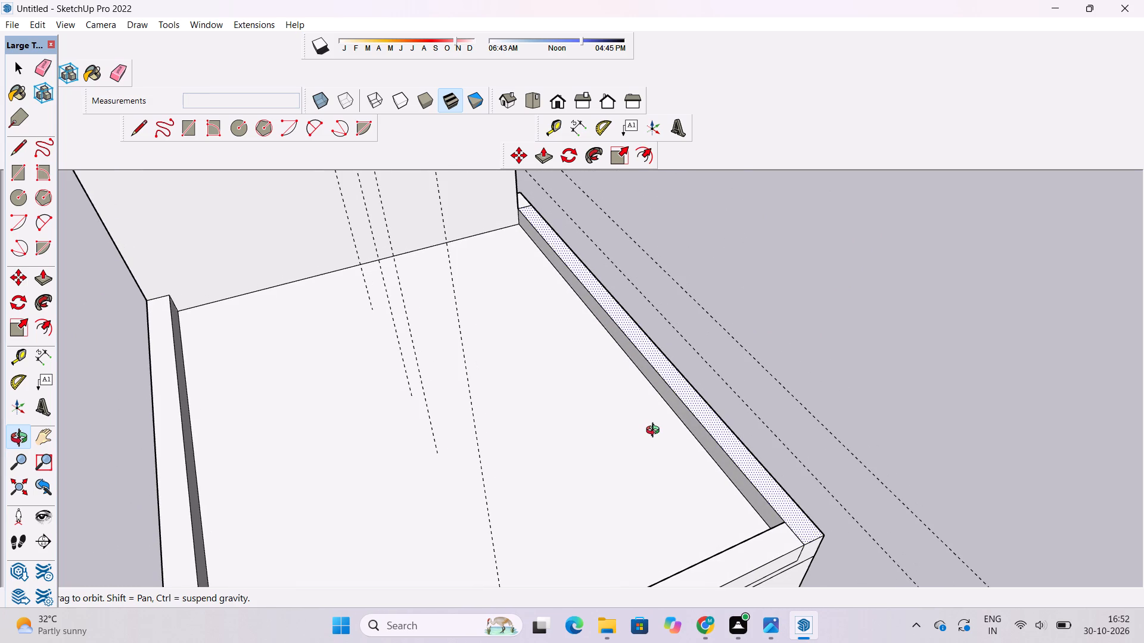
scroll(649, 388, down, 6)
drag(877, 404, 445, 122)
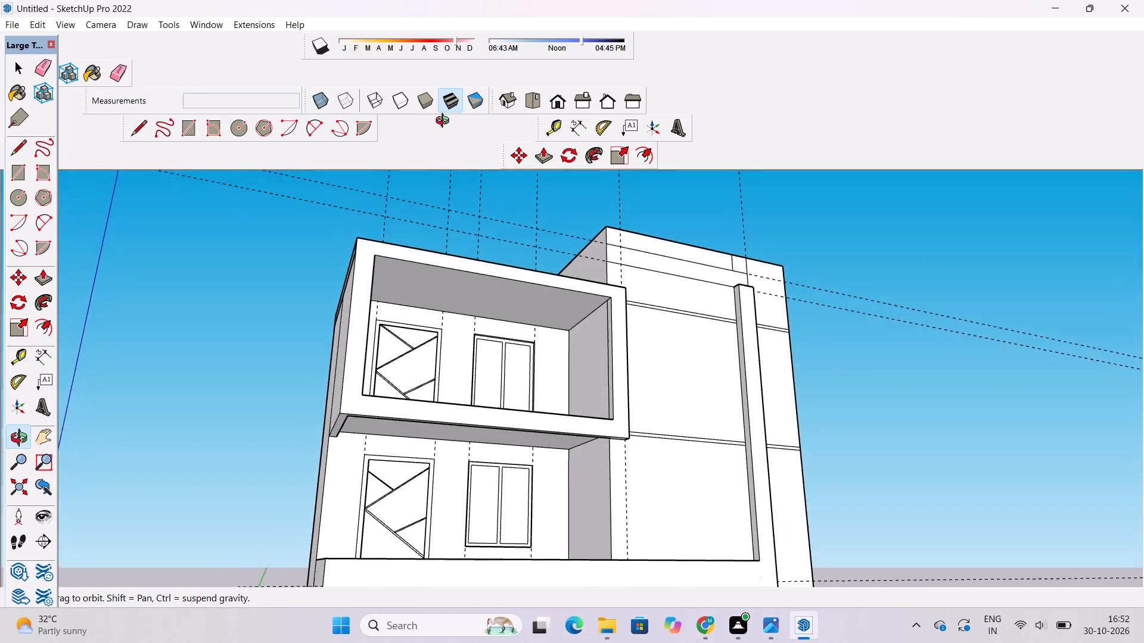
drag(445, 122, 445, 104)
drag(499, 249, 754, 145)
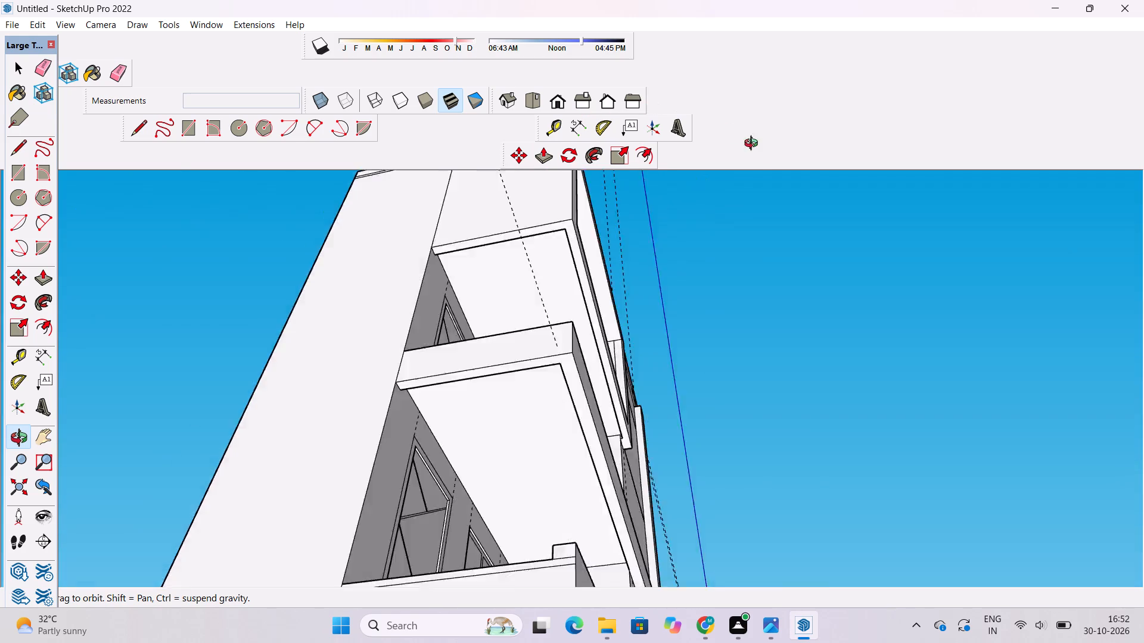
drag(754, 145, 820, 261)
scroll(636, 426, down, 4)
shift+drag(587, 451, 575, 367)
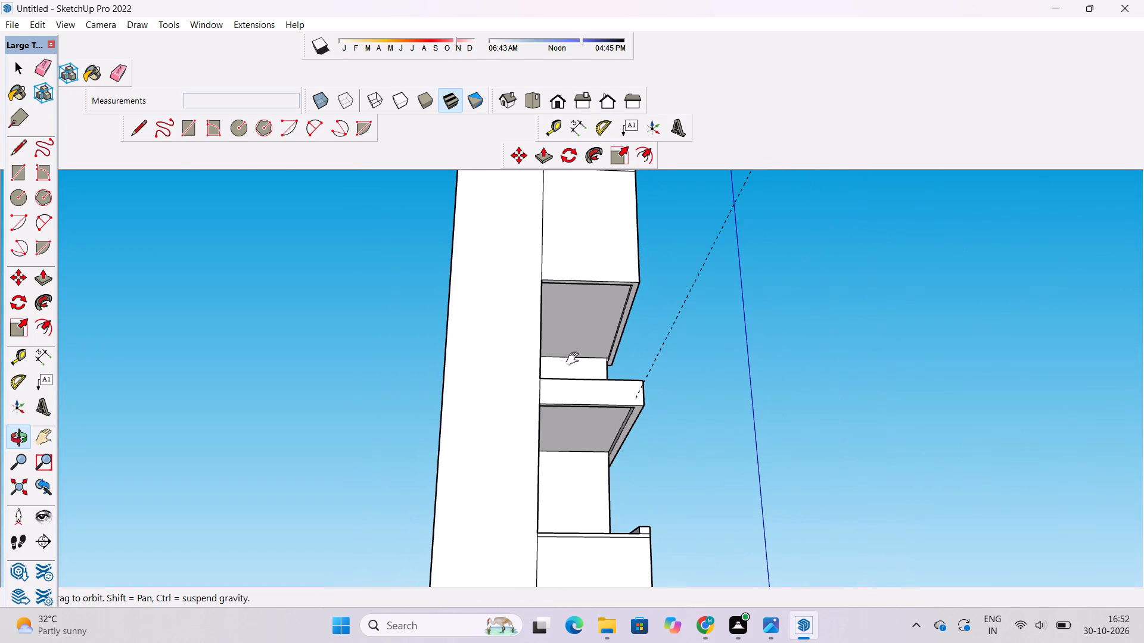
scroll(573, 347, down, 4)
drag(572, 352, 382, 573)
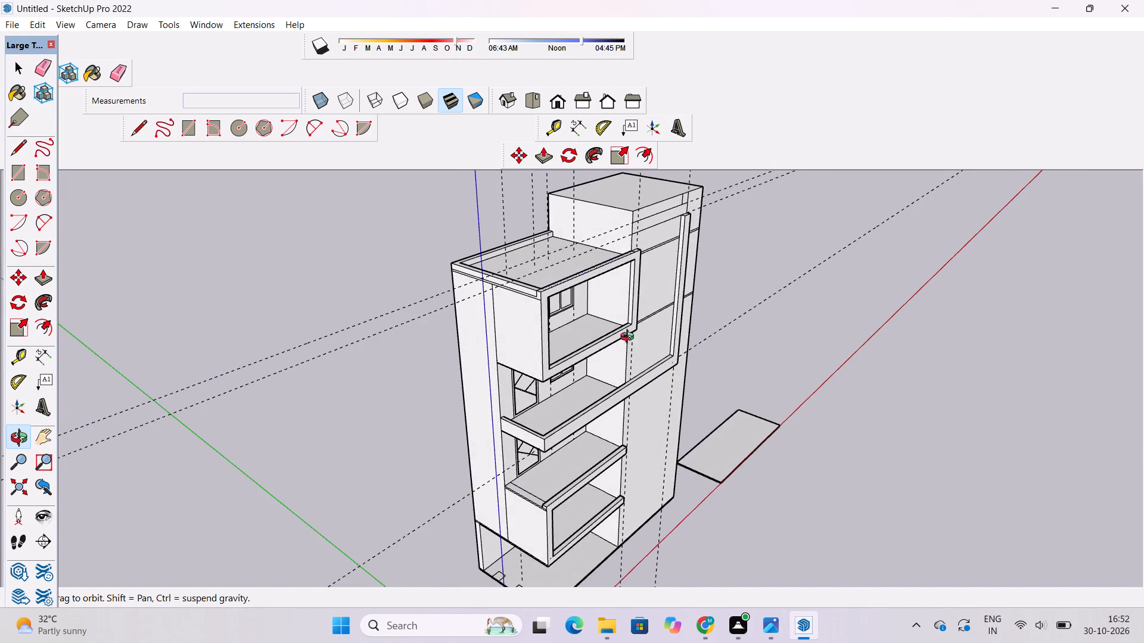
Place a guide on the upper balcony roof 3' in from the front parapet's inner bottom edge, parallel to it.
scroll(630, 240, up, 4)
drag(611, 263, 777, 395)
scroll(622, 304, up, 3)
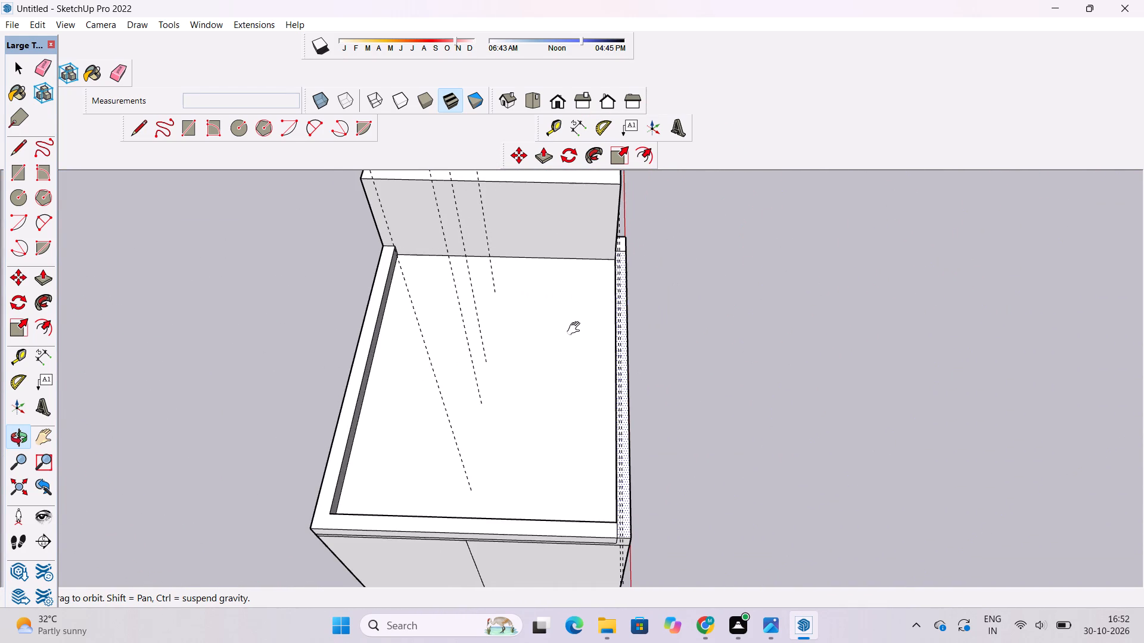
shift+drag(576, 329, 731, 329)
shift+drag(680, 353, 641, 374)
drag(645, 374, 693, 366)
key(t)
scroll(640, 357, up, 3)
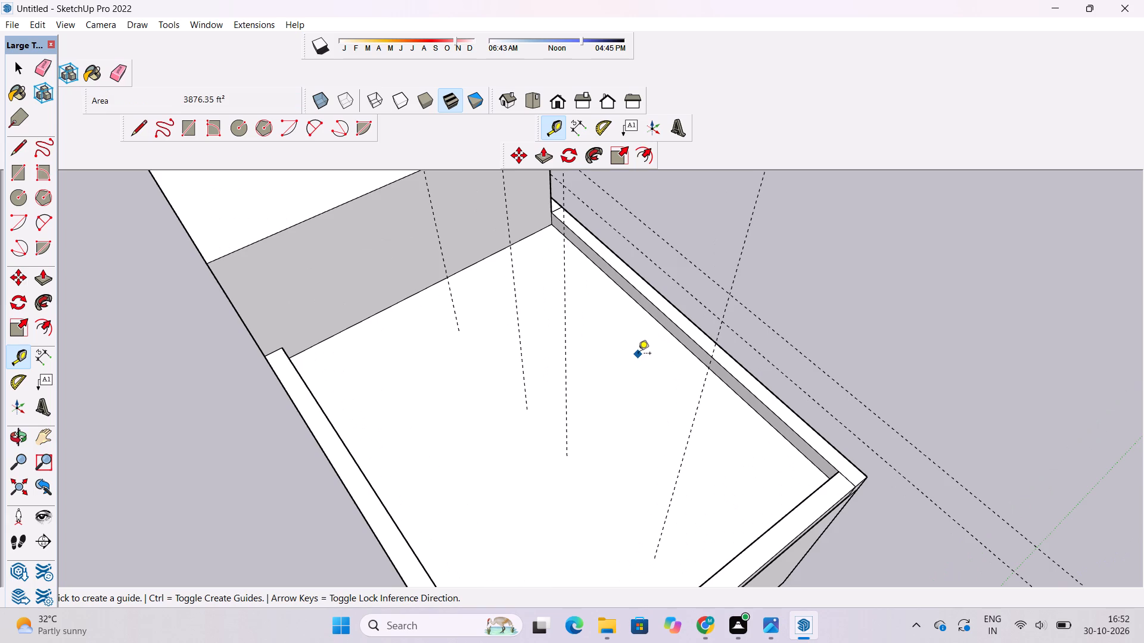
scroll(639, 349, up, 2)
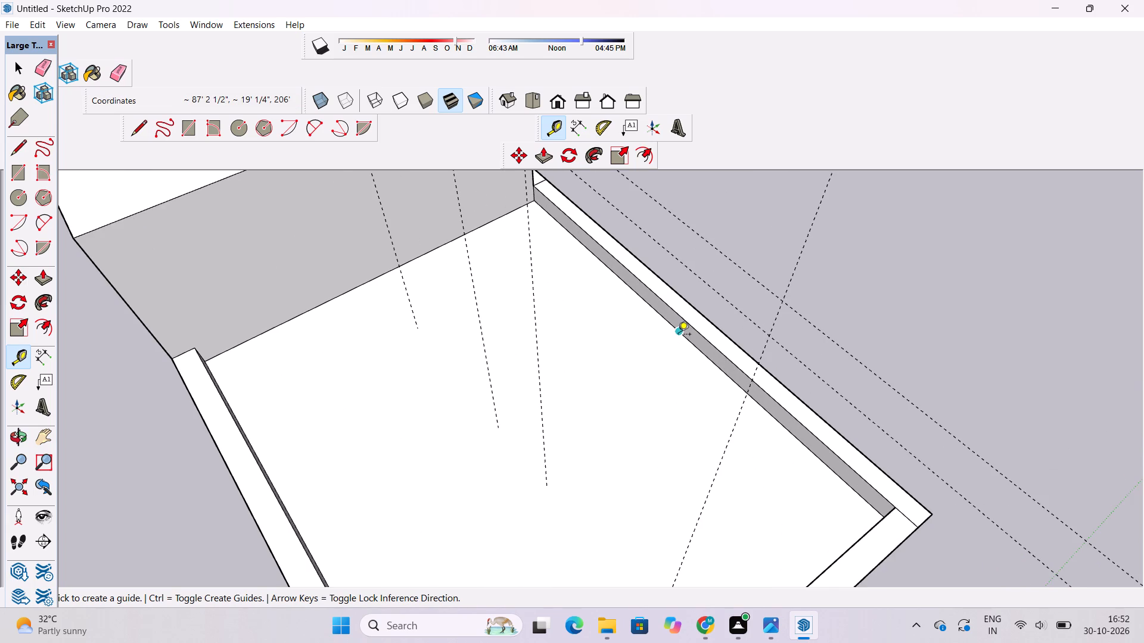
click(678, 335)
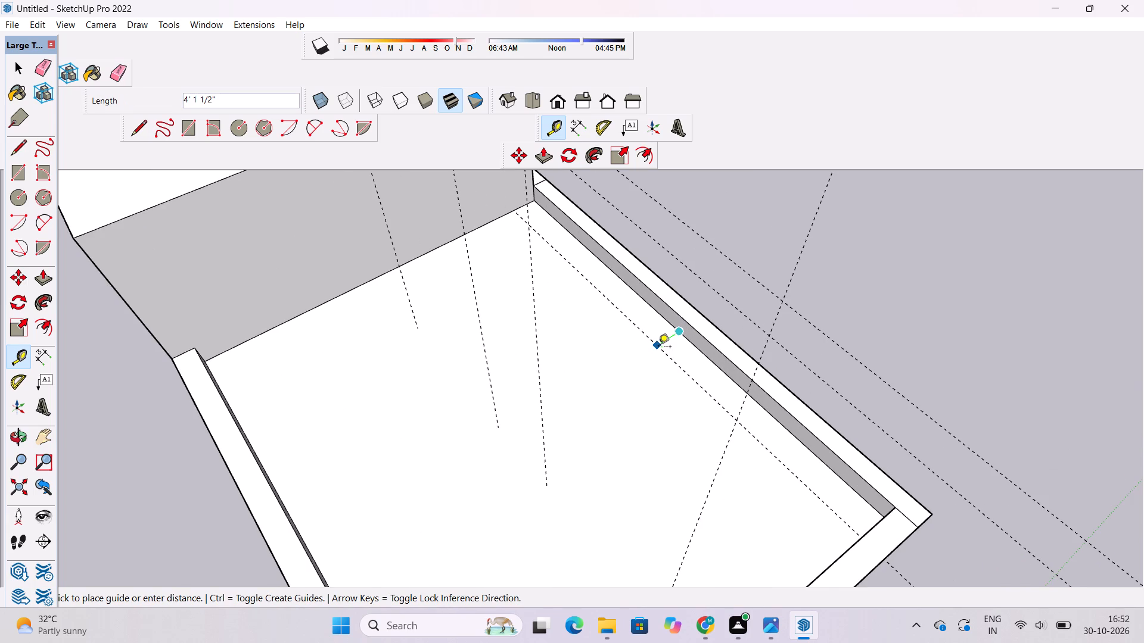
text(3')
key(Return)
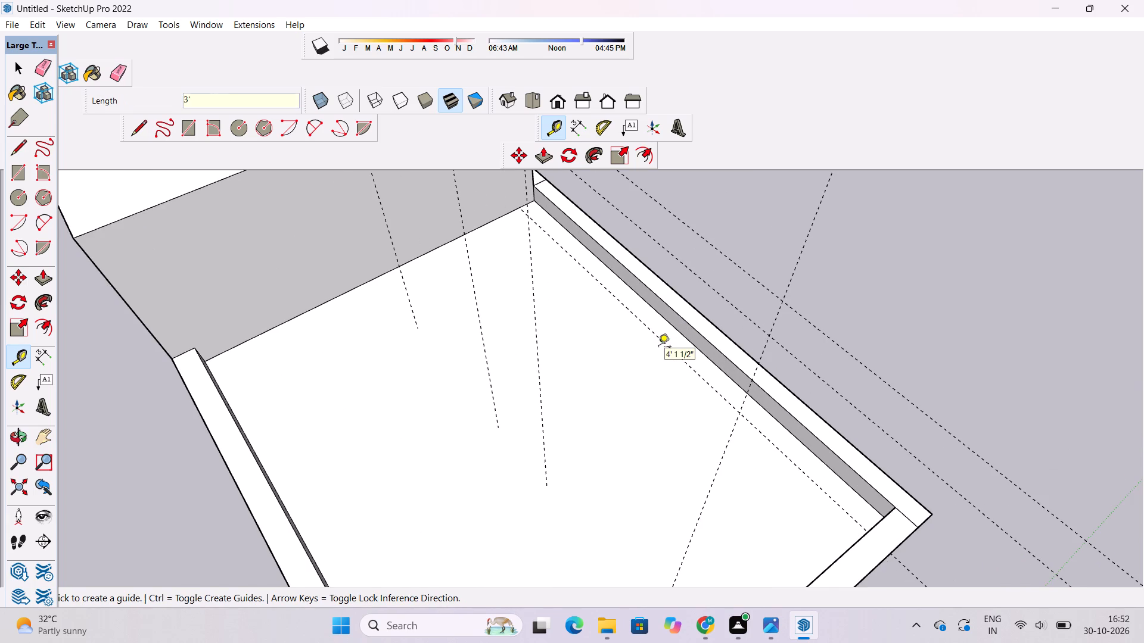
Draw a 70' 5 3/4" line along the front guide, from the tall block's wall to the side parapet.
click(130, 129)
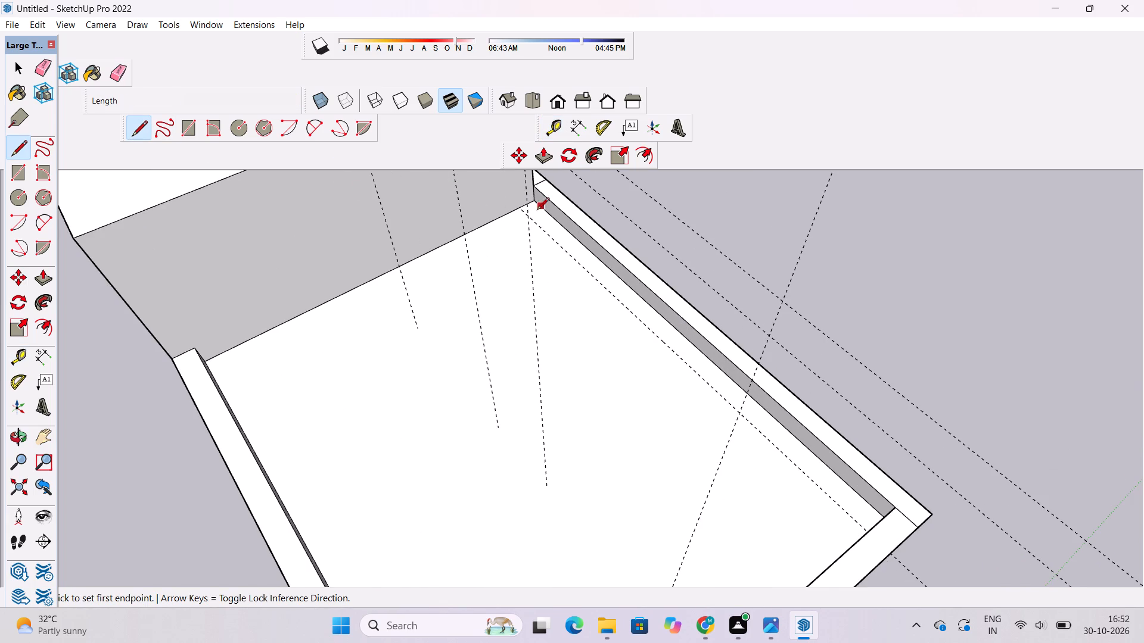
click(523, 208)
scroll(825, 488, up, 5)
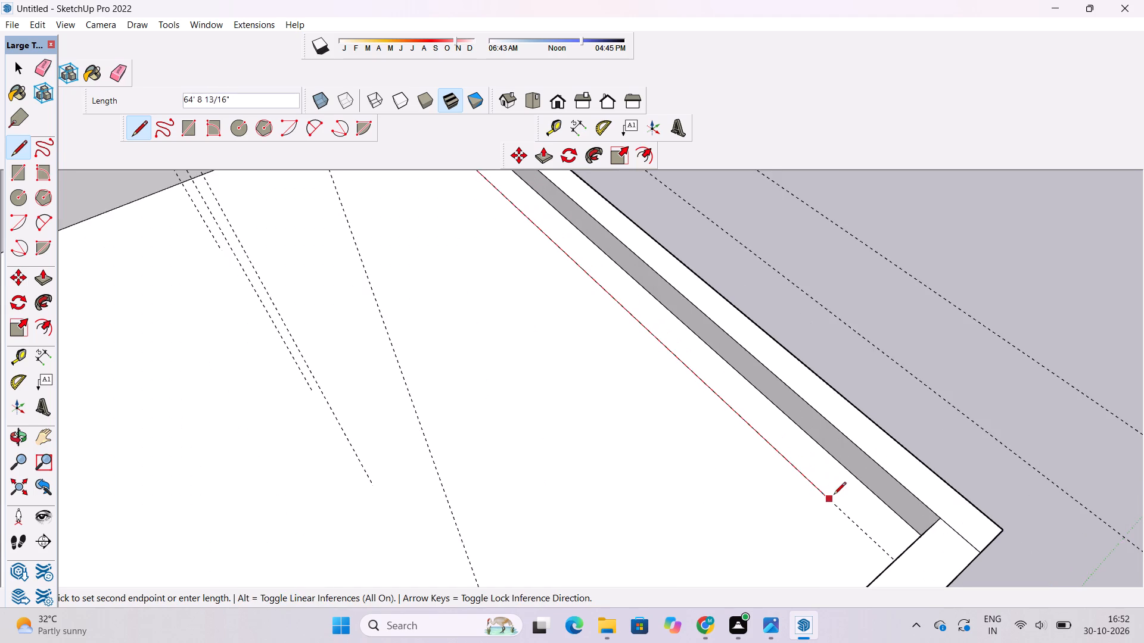
scroll(834, 495, up, 4)
scroll(782, 385, down, 11)
scroll(618, 497, up, 10)
scroll(1021, 357, down, 2)
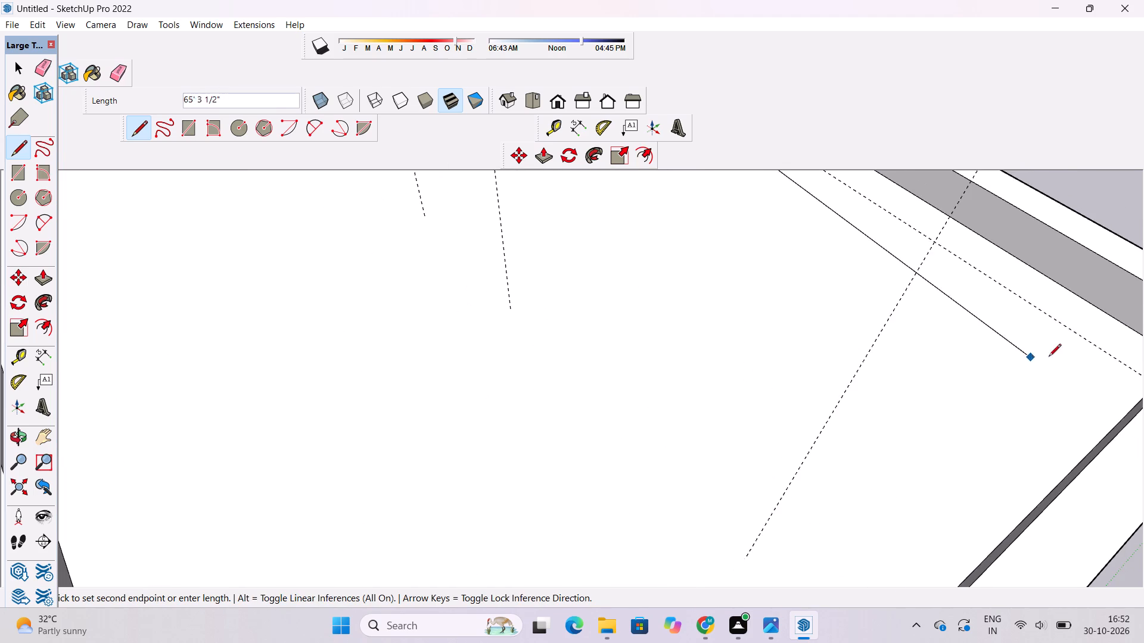
scroll(1025, 365, down, 2)
scroll(1105, 364, up, 4)
scroll(1013, 359, down, 4)
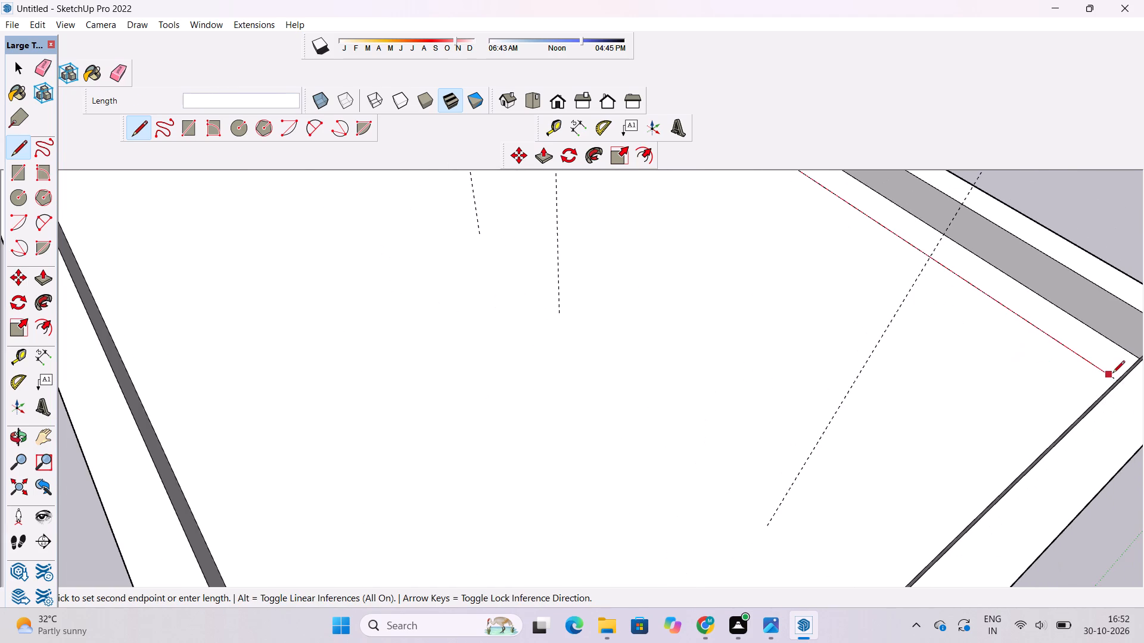
scroll(1112, 374, up, 8)
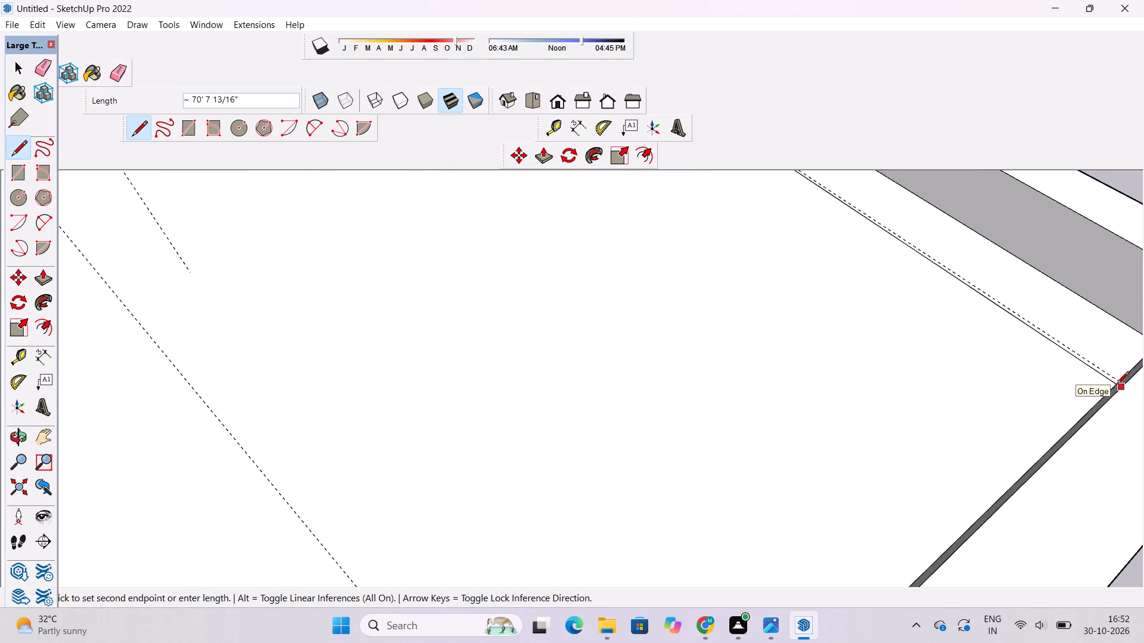
scroll(1117, 385, up, 2)
click(1121, 382)
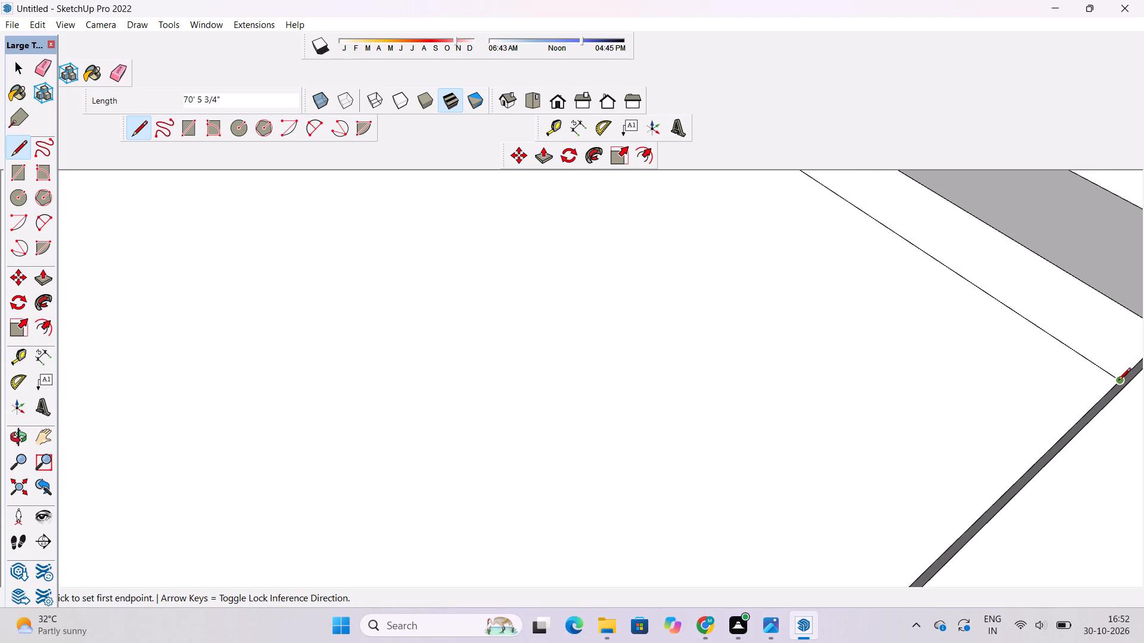
Erase the guide used for the roof line beside the front parapet.
key(o)
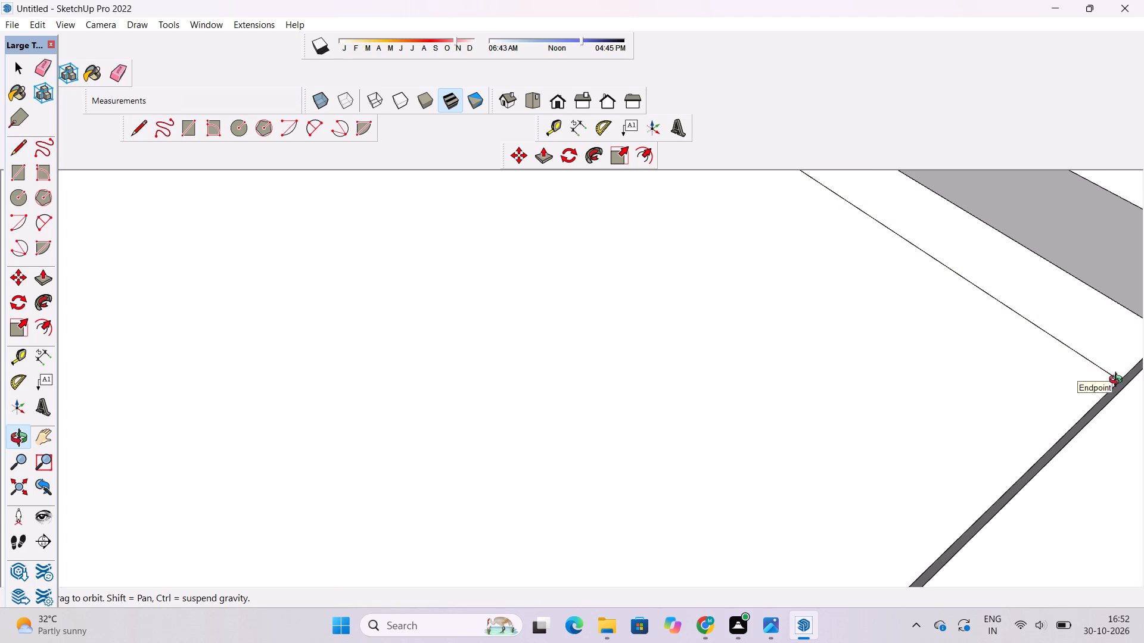
scroll(699, 212, down, 11)
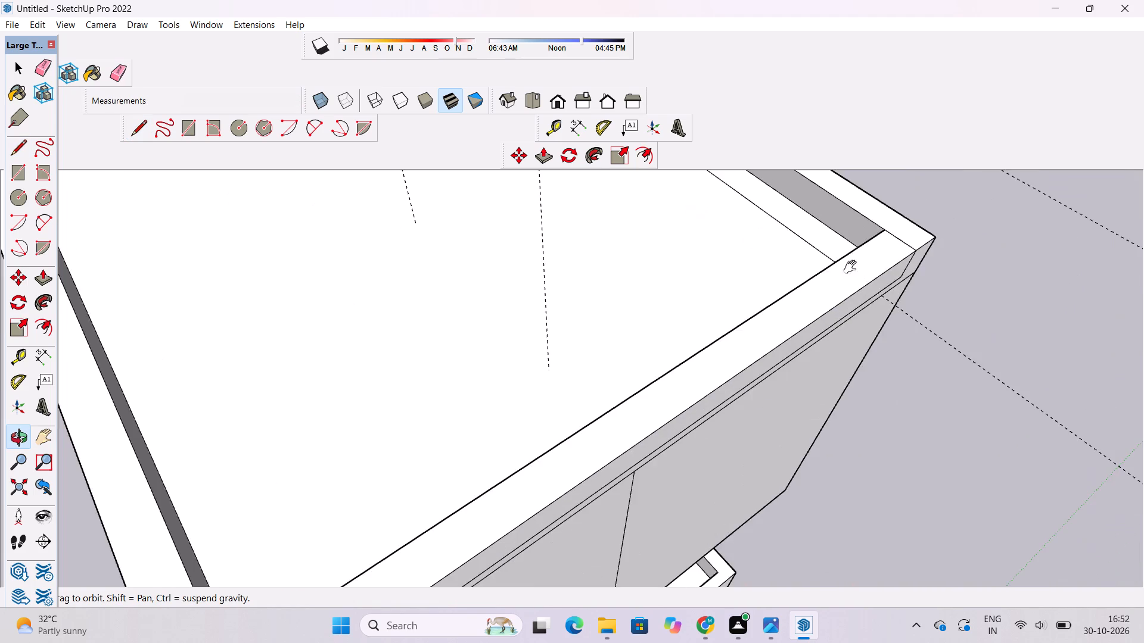
shift+drag(833, 270, 685, 306)
drag(768, 316, 596, 317)
scroll(574, 274, down, 6)
drag(594, 366, 648, 326)
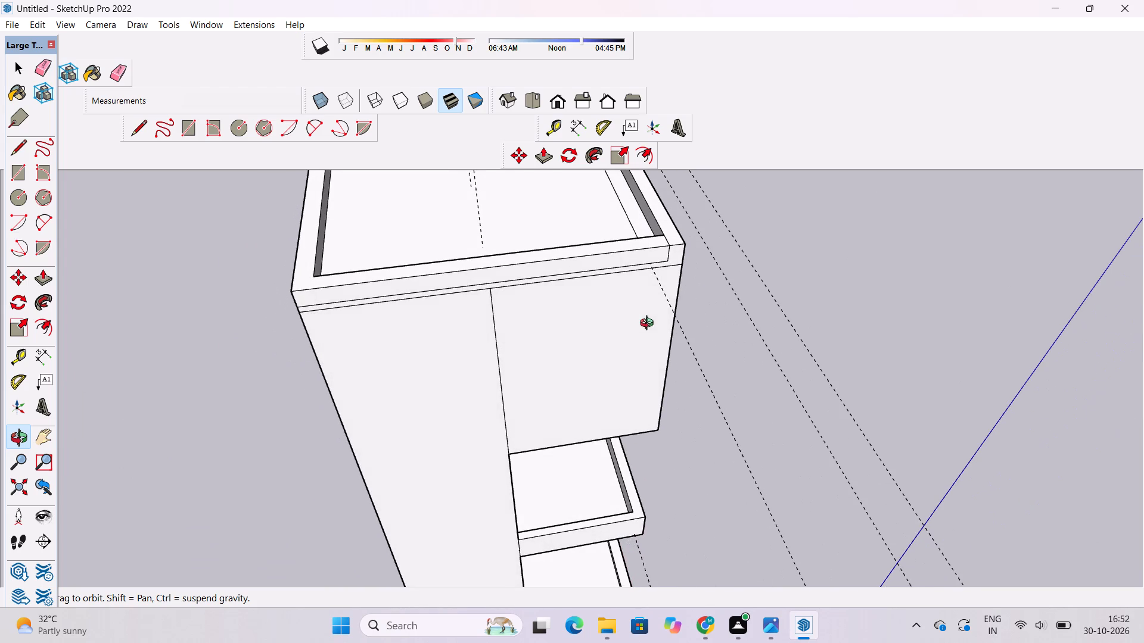
key(e)
click(666, 294)
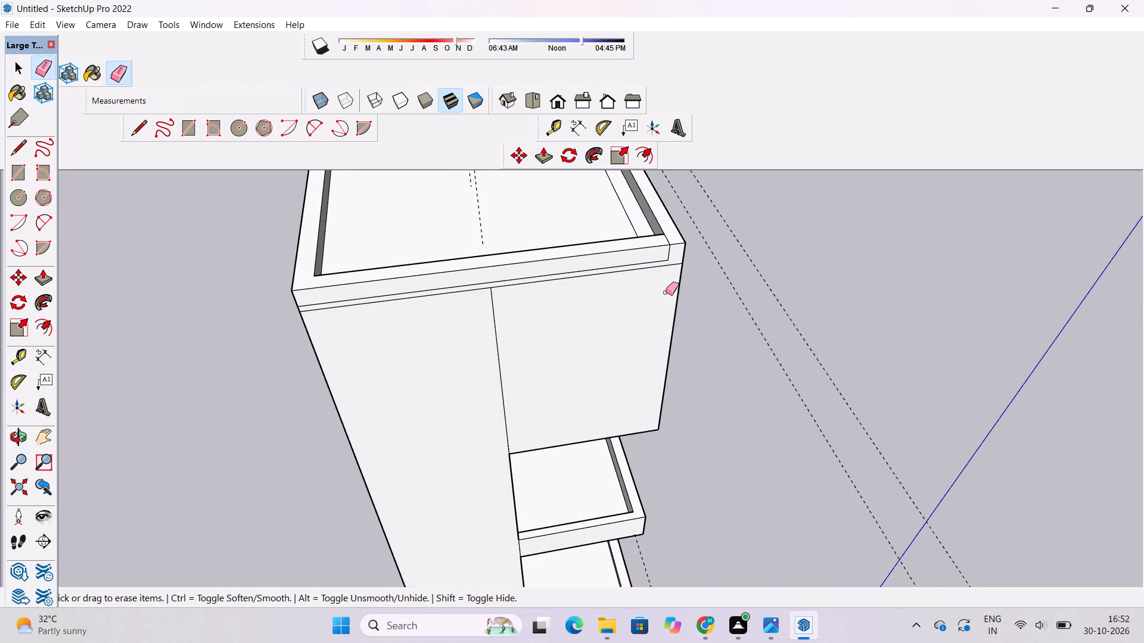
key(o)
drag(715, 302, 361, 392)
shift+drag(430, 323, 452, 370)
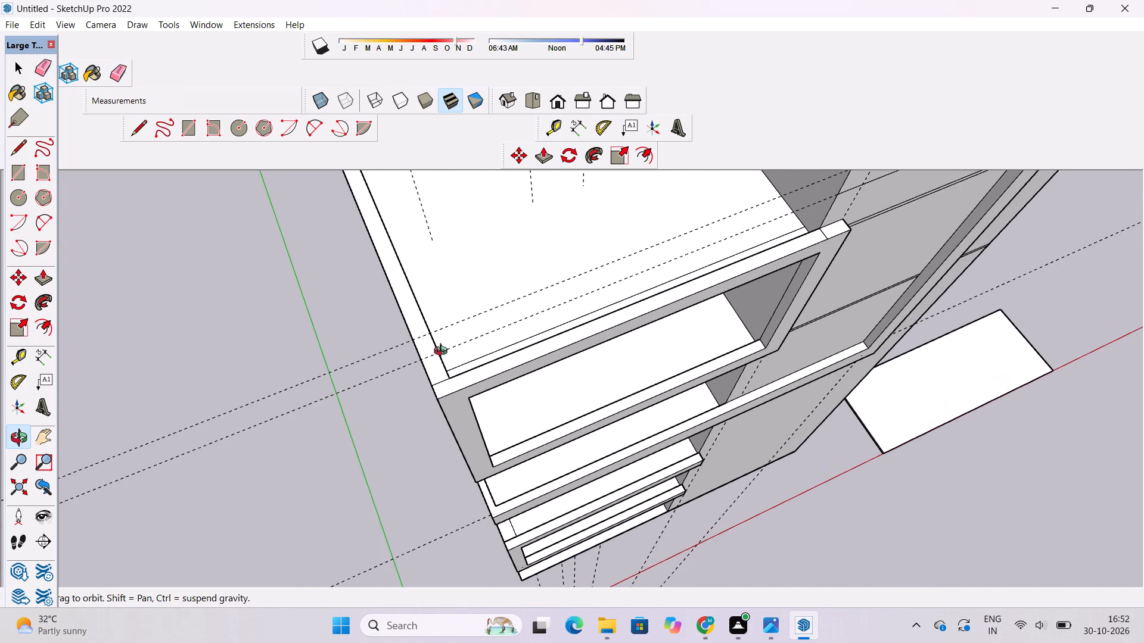
Push/Pull the 3' strip inside the upper balcony roof's front side up 12'.
scroll(434, 344, down, 5)
drag(439, 346, 881, 266)
scroll(682, 250, up, 3)
shift+scroll(641, 277, up, 2)
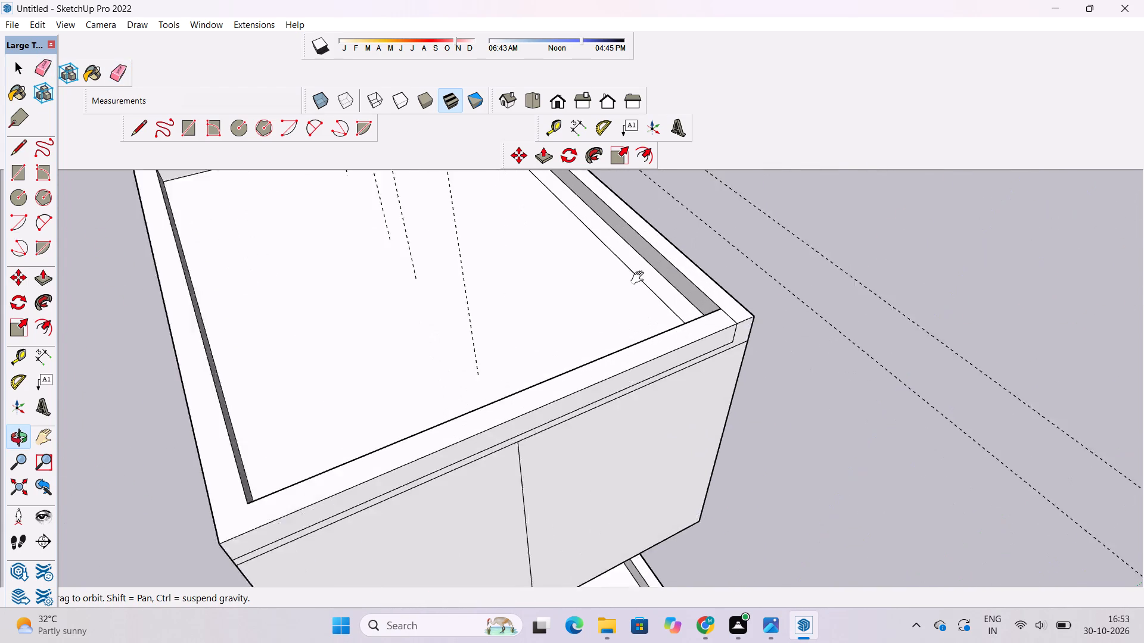
shift+scroll(640, 278, up, 1)
shift+scroll(639, 271, down, 6)
drag(672, 271, 525, 410)
shift+drag(533, 385, 542, 411)
drag(544, 411, 585, 367)
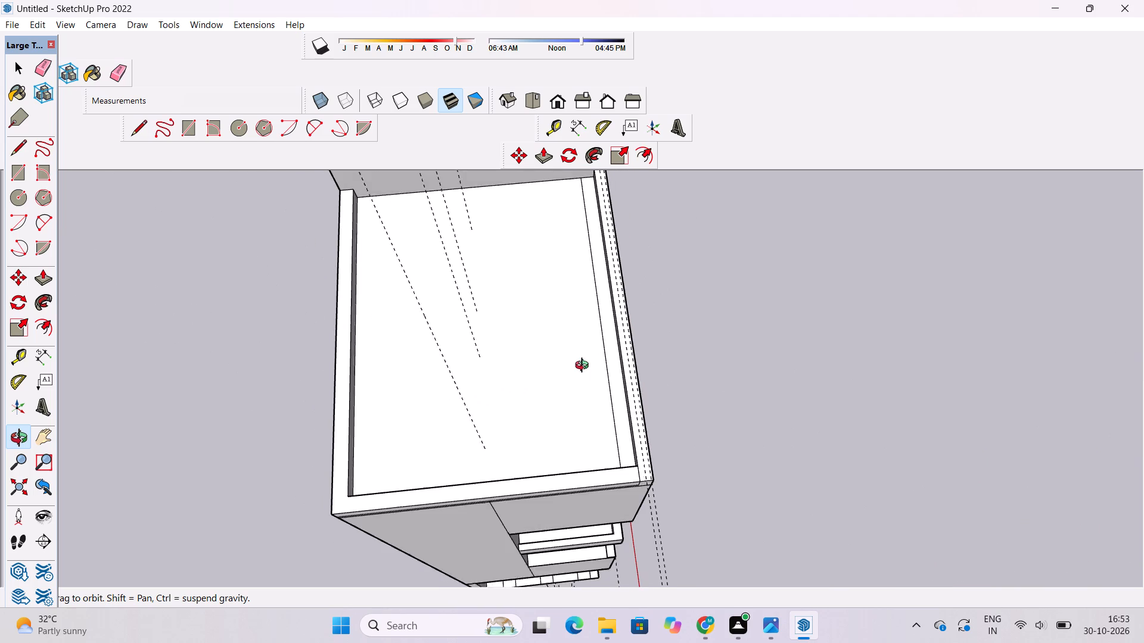
drag(585, 367, 585, 364)
key(p)
click(610, 369)
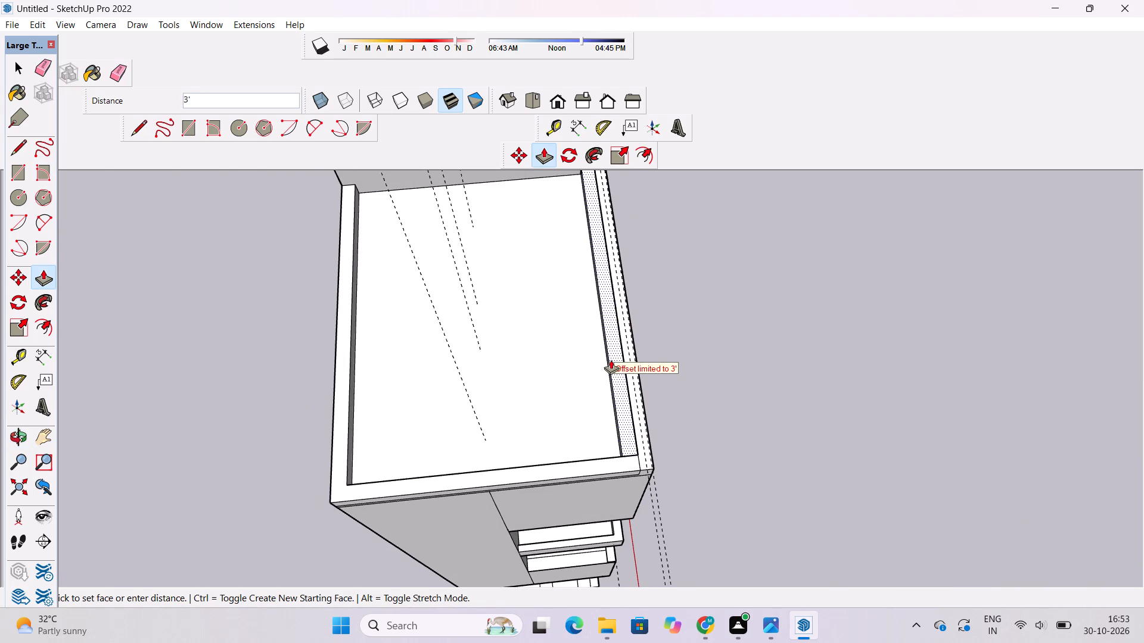
key(o)
drag(631, 383, 505, 282)
scroll(505, 282, down, 3)
shift+drag(513, 283, 536, 334)
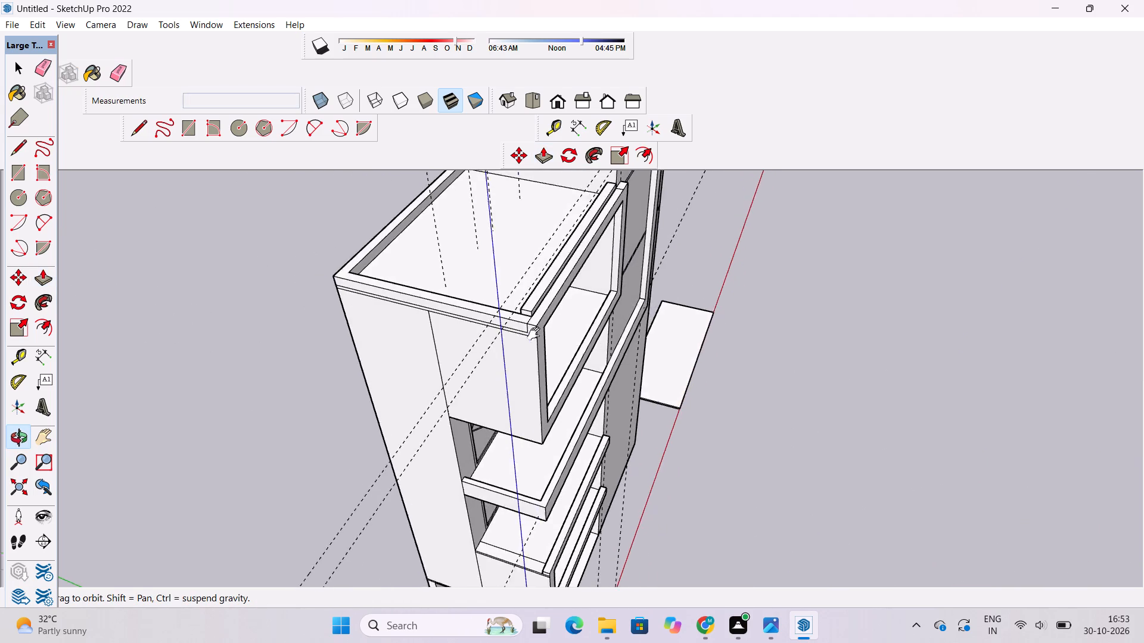
shift+drag(536, 334, 542, 343)
drag(558, 354, 527, 319)
scroll(527, 305, down, 3)
shift+drag(526, 305, 541, 357)
drag(545, 380, 523, 329)
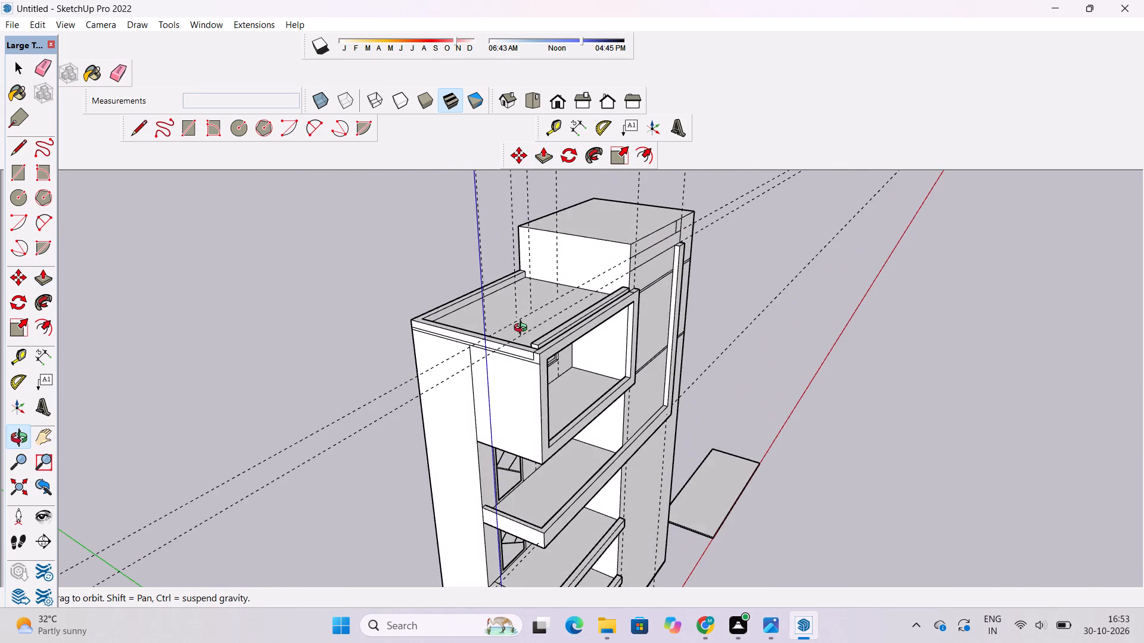
drag(523, 329, 524, 331)
scroll(565, 319, up, 5)
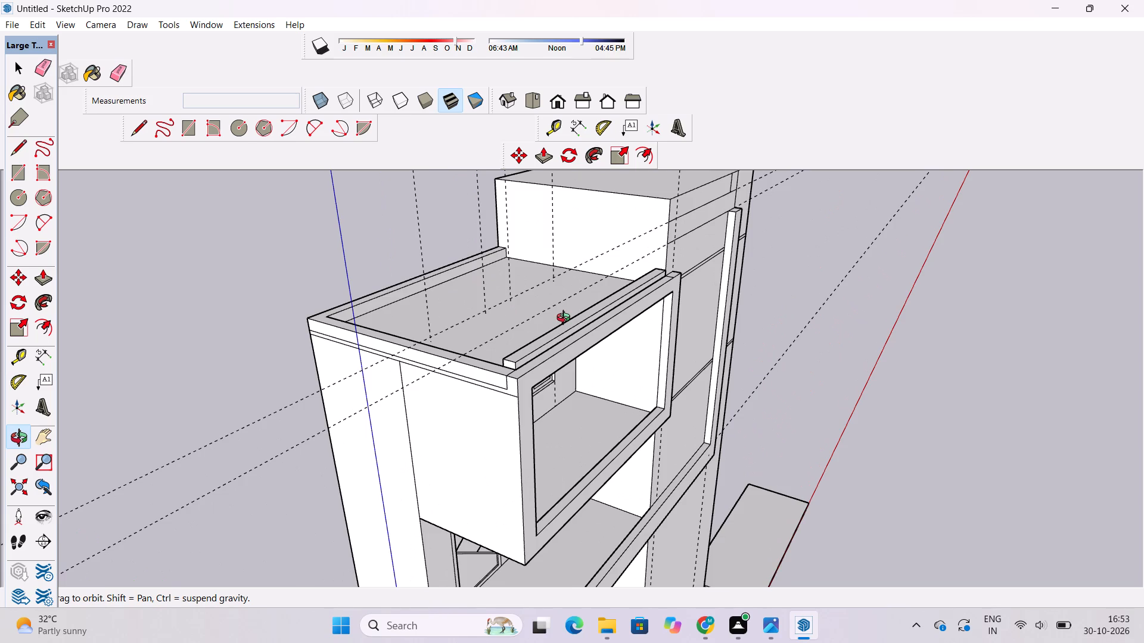
scroll(566, 319, down, 4)
drag(576, 341, 498, 339)
scroll(538, 321, up, 8)
shift+drag(539, 313, 545, 358)
drag(545, 361, 544, 323)
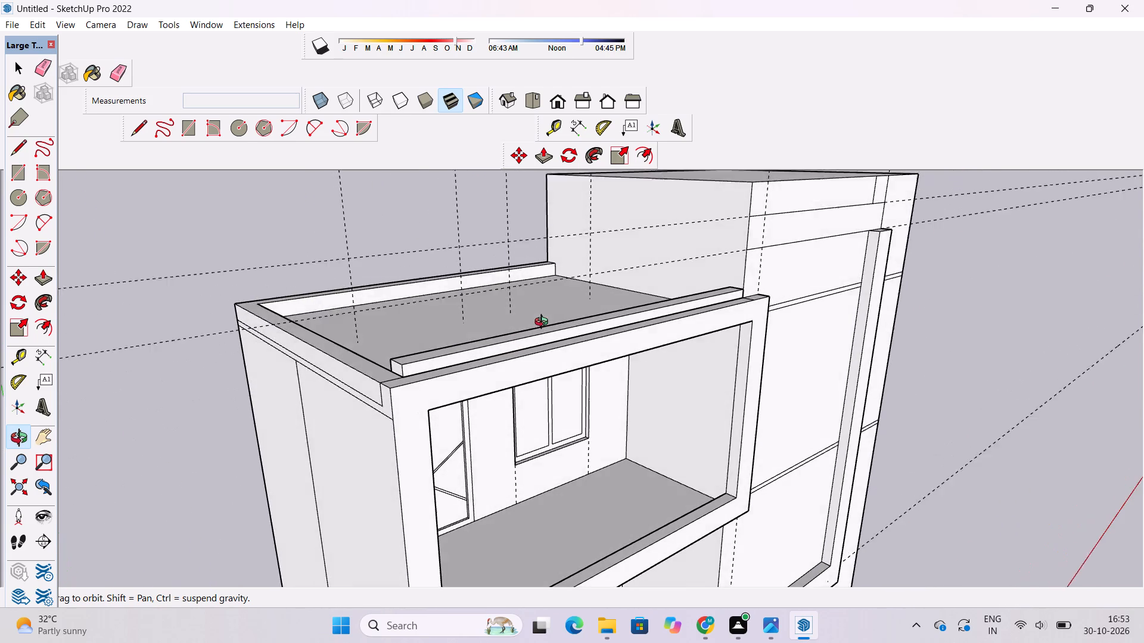
drag(544, 323, 544, 321)
shift+click(544, 320)
key(p)
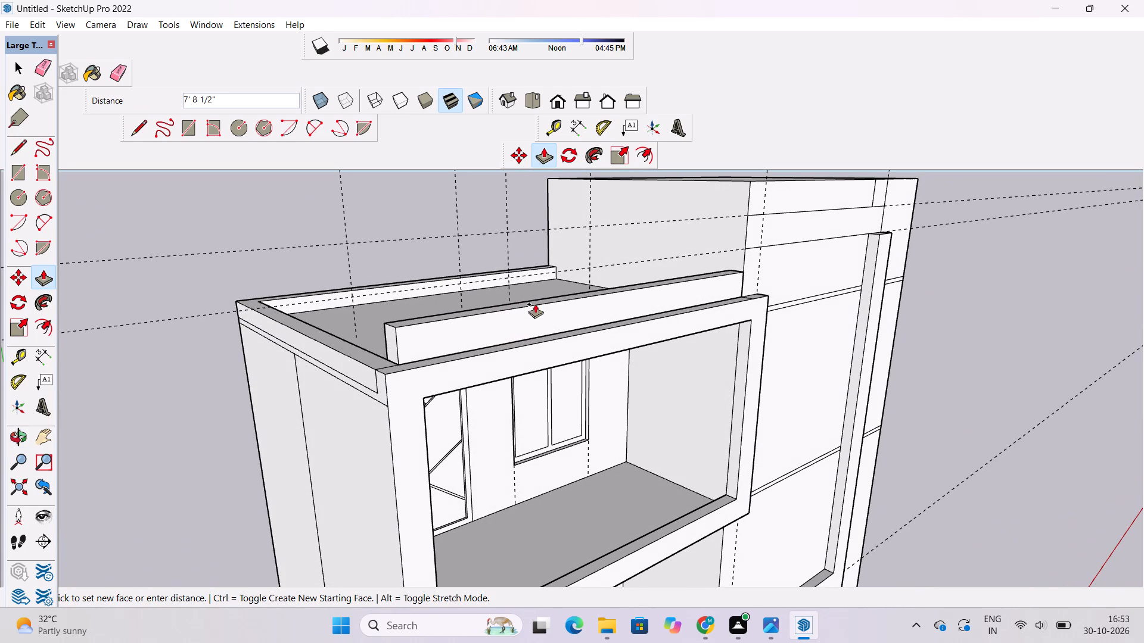
scroll(536, 303, down, 1)
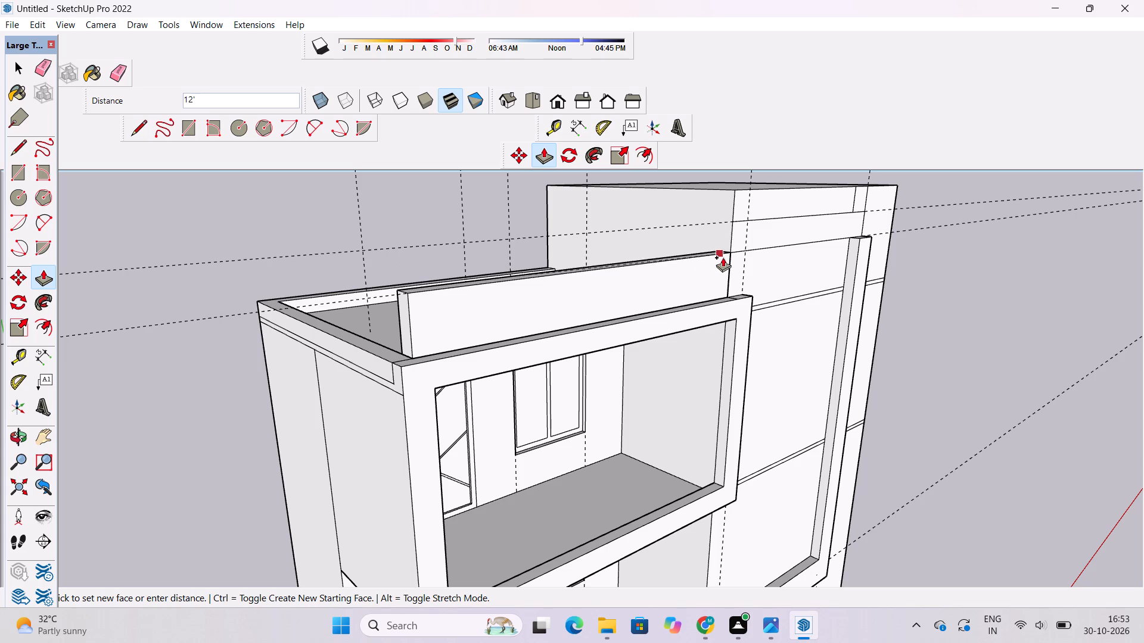
click(728, 255)
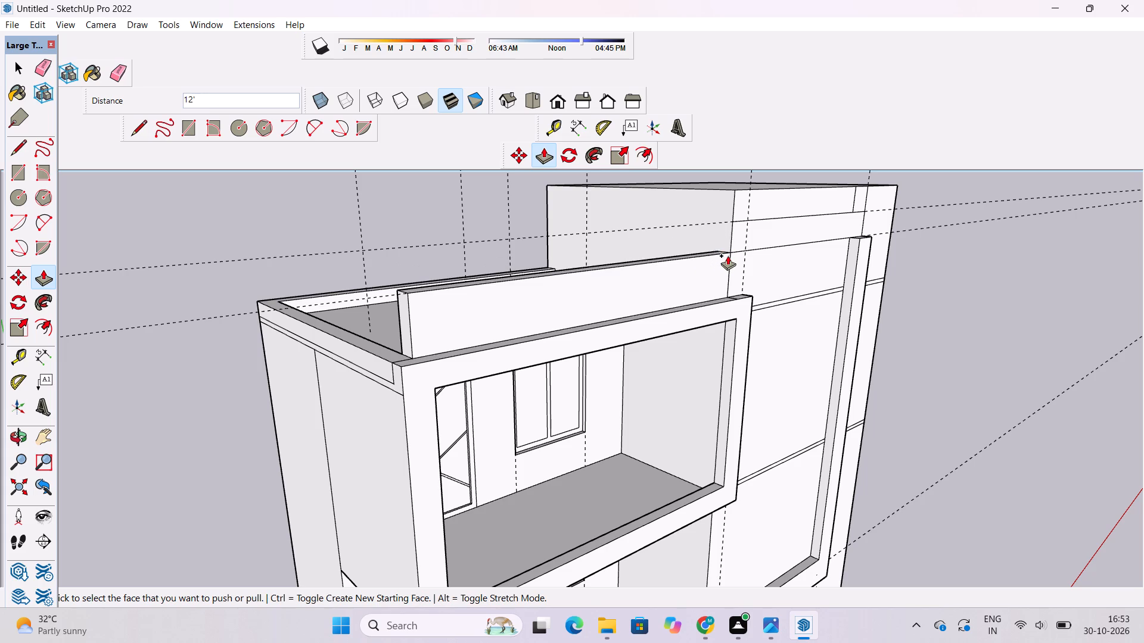
Push/Pull the top of the upper balcony roof's side and rear parapet up 9', level with the raised front strip.
key(o)
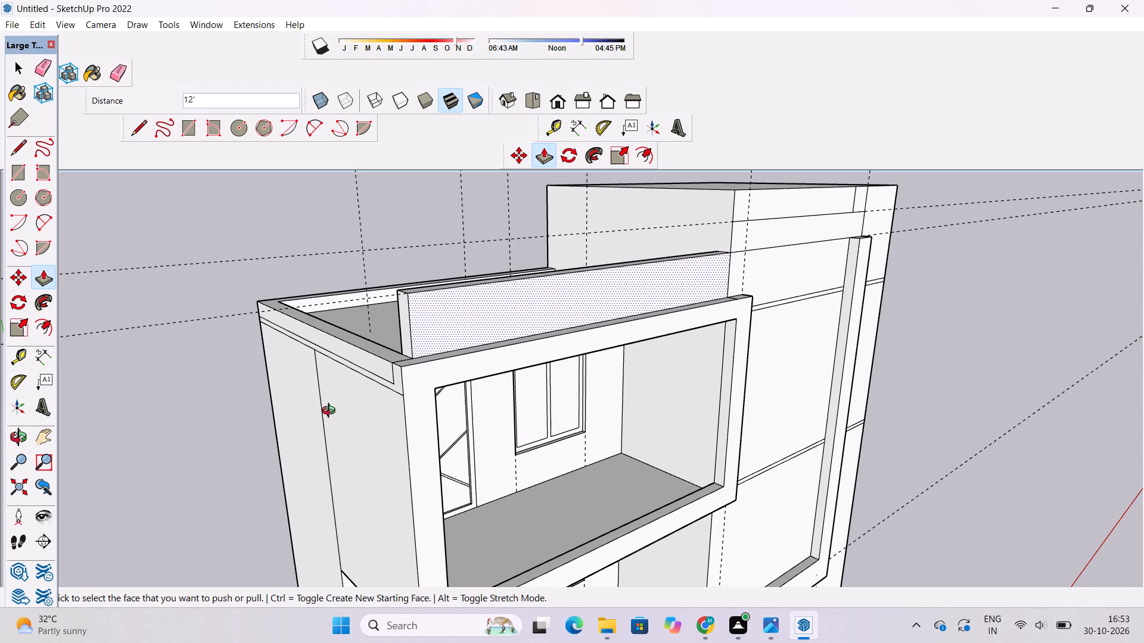
drag(335, 408, 416, 434)
scroll(475, 393, up, 3)
shift+drag(476, 409, 436, 379)
scroll(436, 379, down, 1)
shift+drag(439, 403, 396, 407)
shift+drag(421, 398, 430, 399)
key(p)
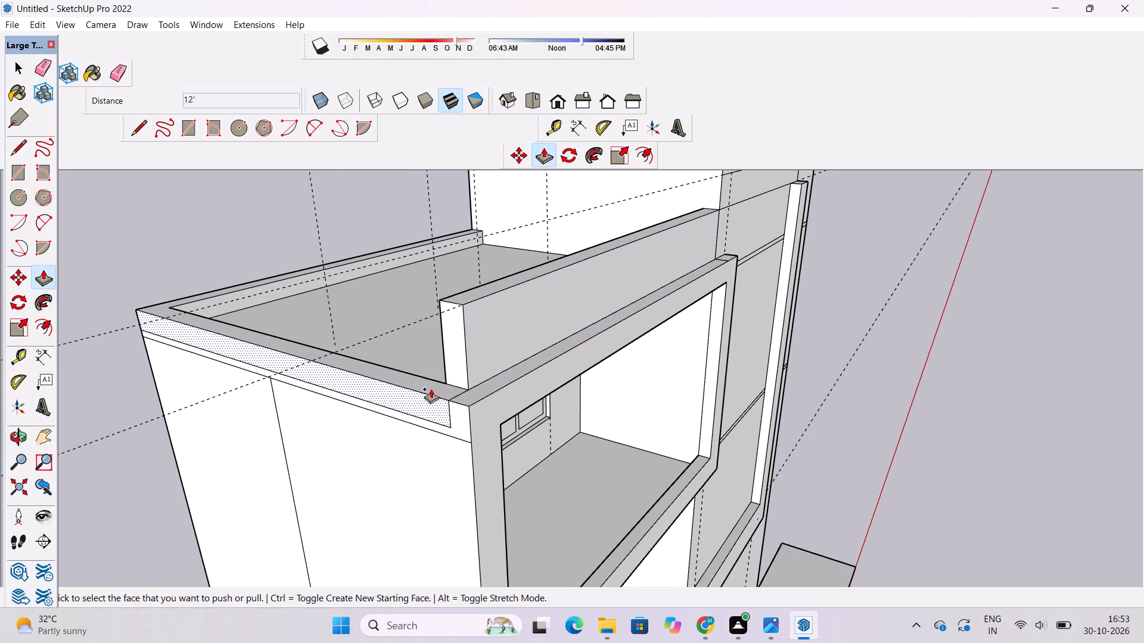
click(432, 387)
click(462, 309)
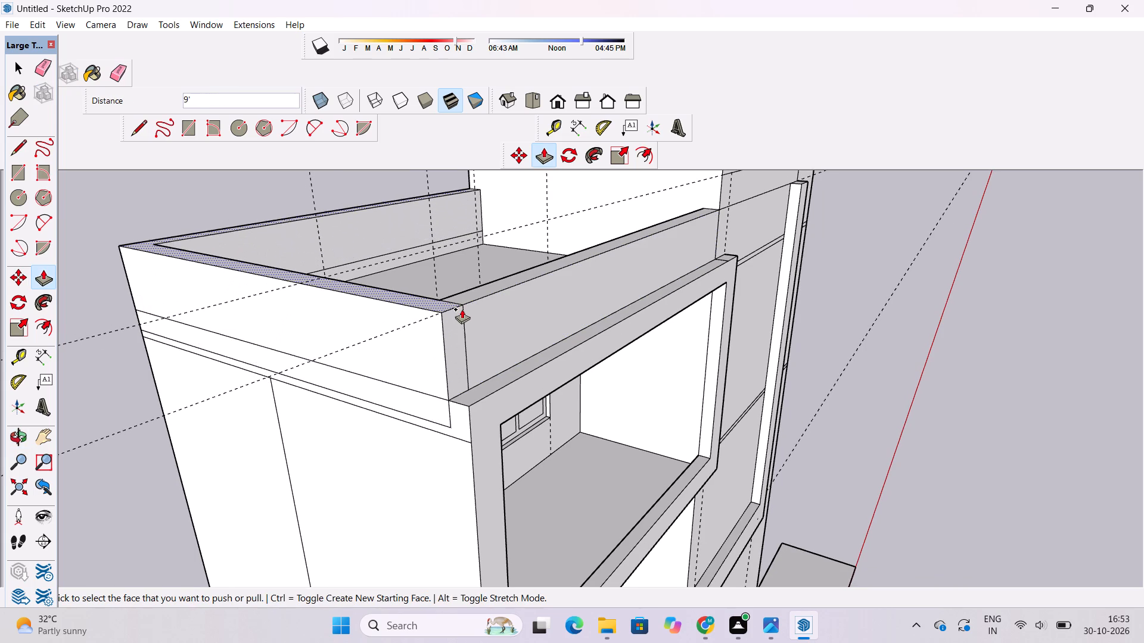
key(space)
Erase the leftover horizontal lines and the short vertical edge on the side wall below the raised parapet.
key(o)
drag(479, 380, 376, 380)
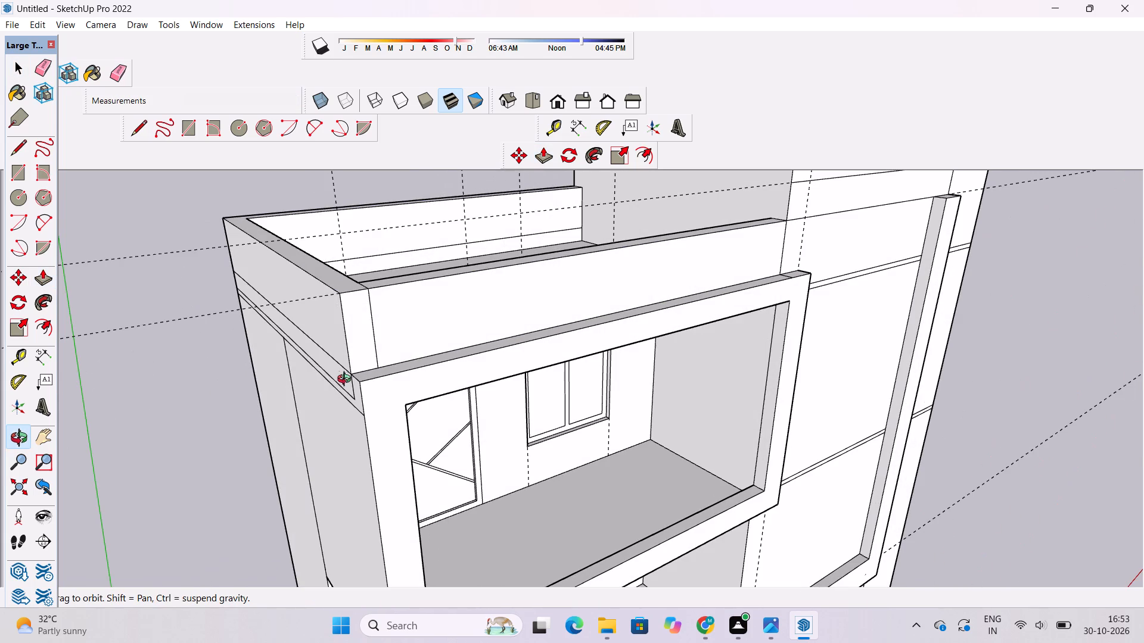
shift+drag(314, 380, 396, 376)
shift+drag(411, 391, 418, 344)
drag(422, 340, 431, 336)
shift+drag(440, 331, 465, 266)
shift+scroll(468, 249, down, 5)
shift+drag(470, 289, 472, 316)
drag(477, 320, 489, 321)
key(e)
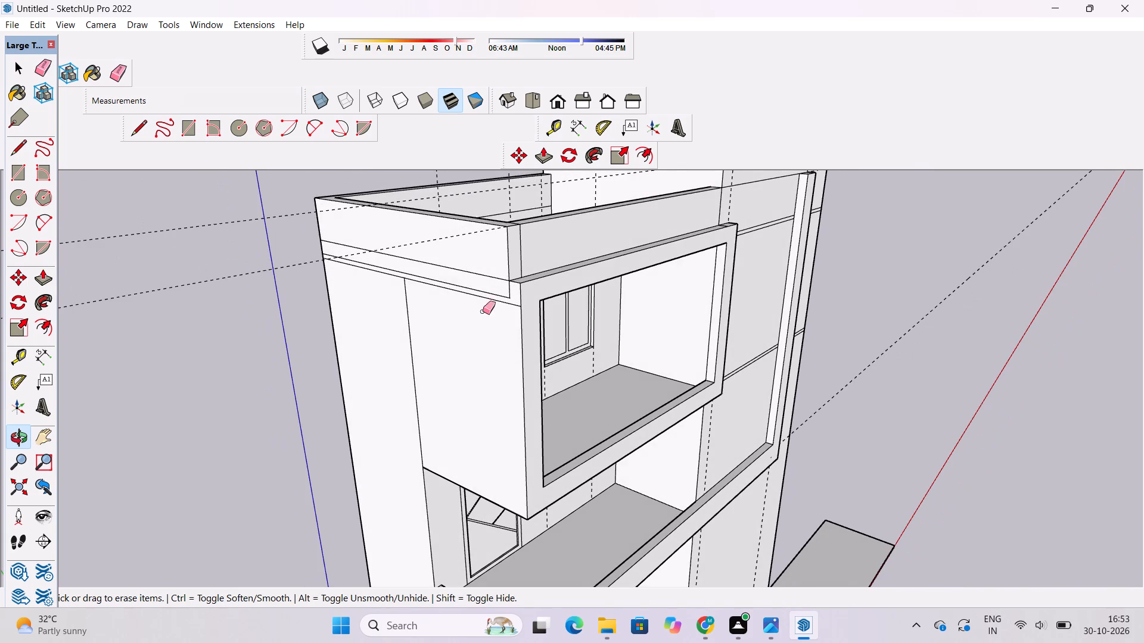
drag(455, 264, 458, 273)
drag(389, 258, 383, 276)
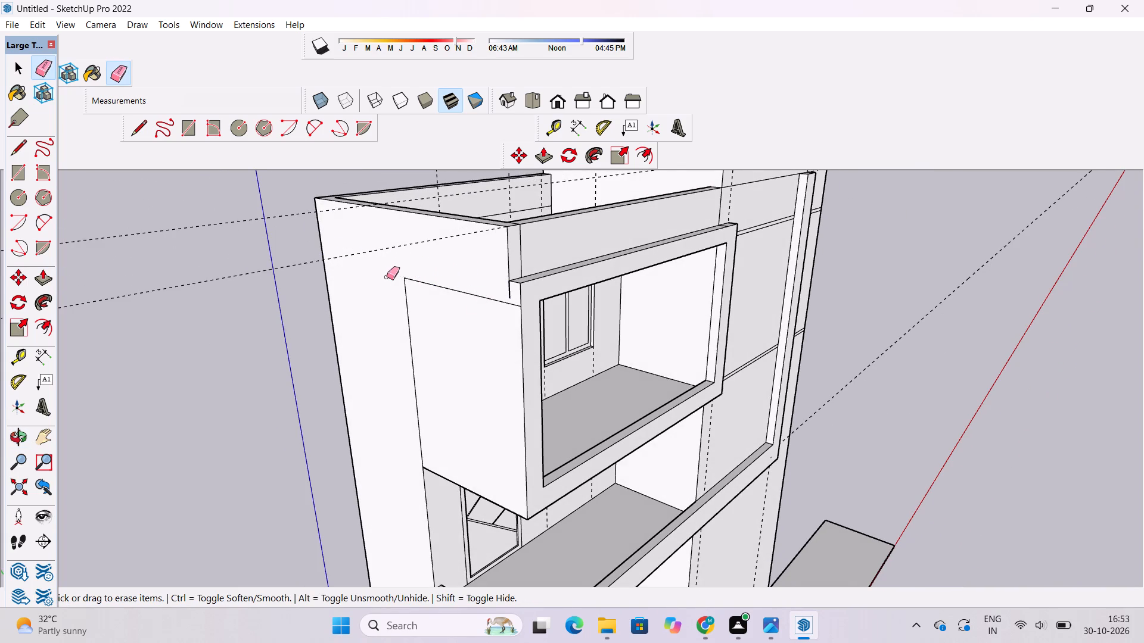
click(511, 291)
Examine the raised parapet, the balconies and the tall block from the front, above and the side.
key(o)
drag(658, 335, 375, 245)
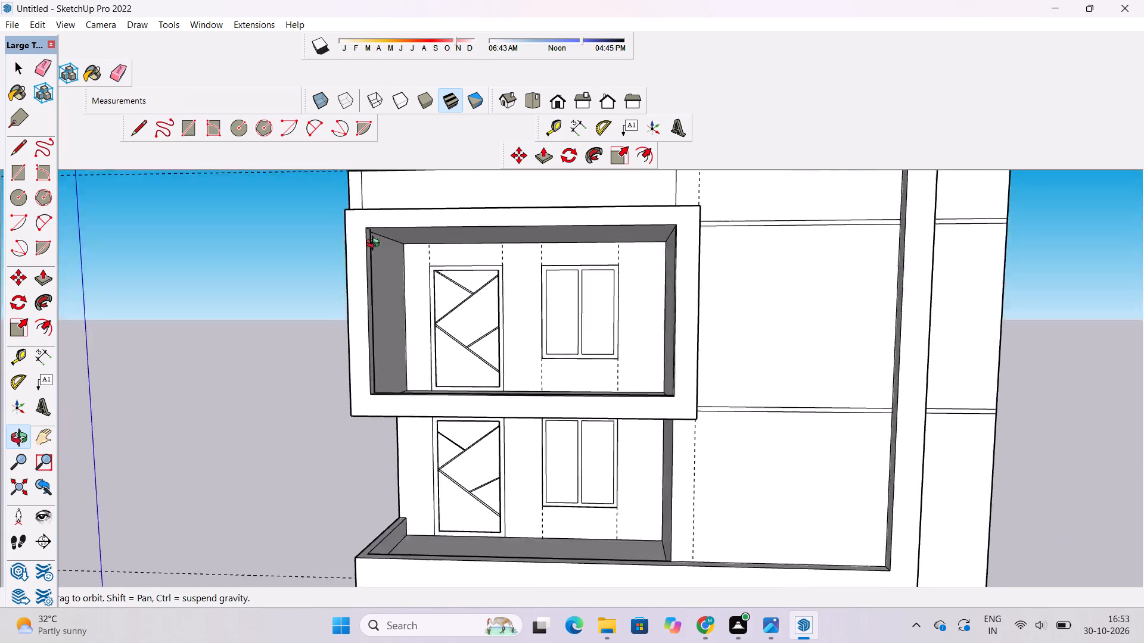
drag(375, 245, 414, 332)
scroll(423, 306, down, 8)
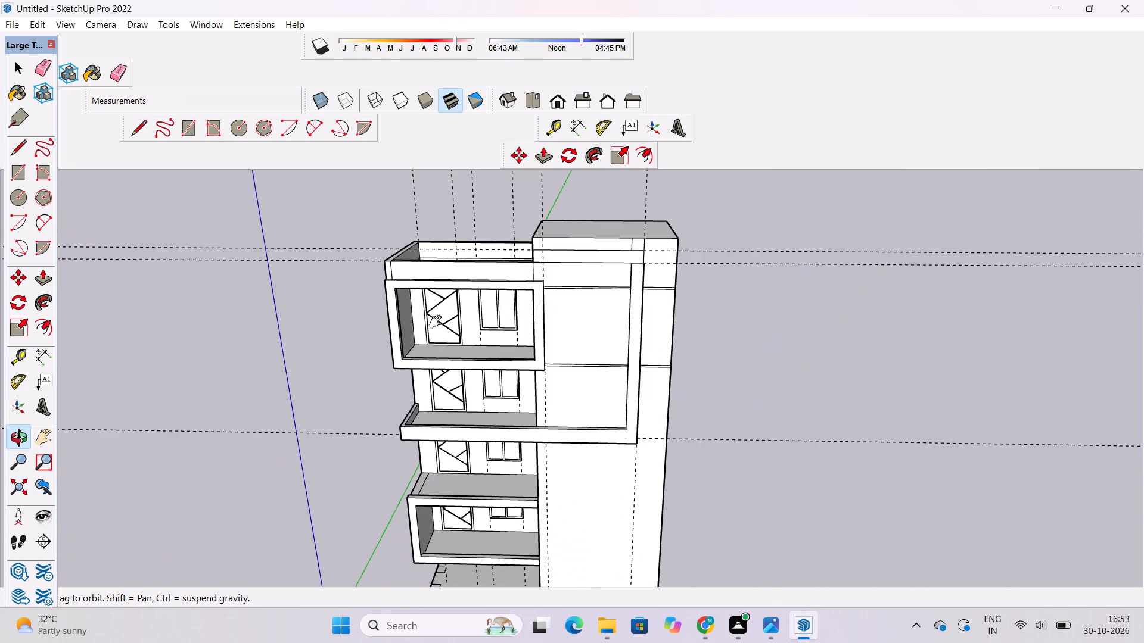
shift+drag(438, 339, 471, 213)
shift+scroll(449, 313, down, 6)
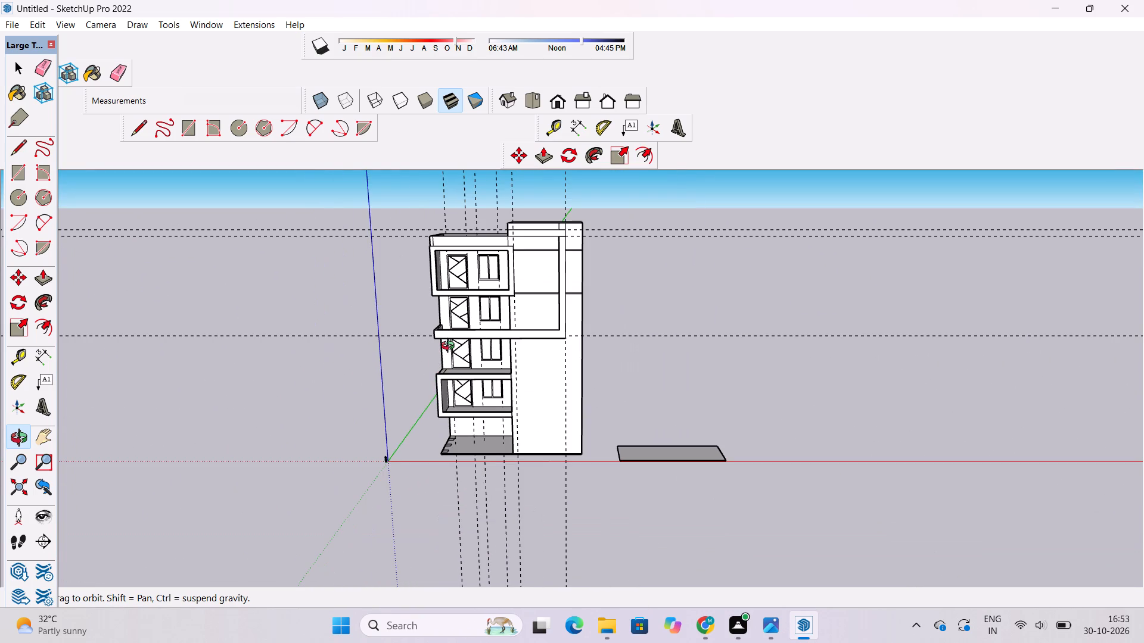
scroll(457, 348, down, 1)
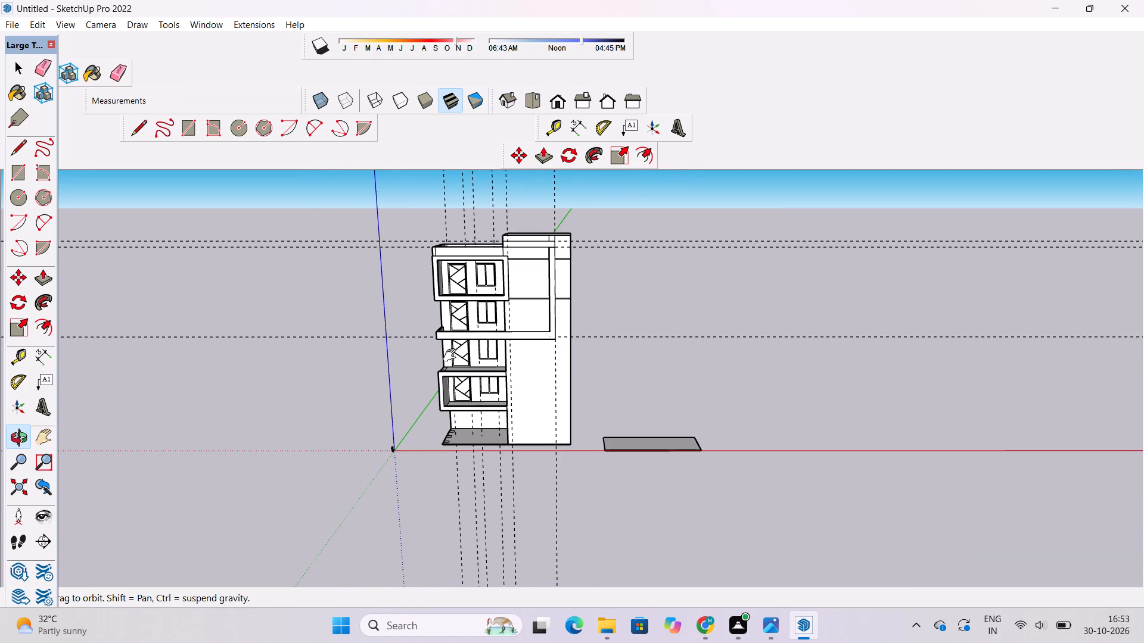
shift+click(452, 355)
shift+drag(452, 355, 490, 355)
shift+drag(715, 341, 616, 345)
scroll(548, 296, up, 4)
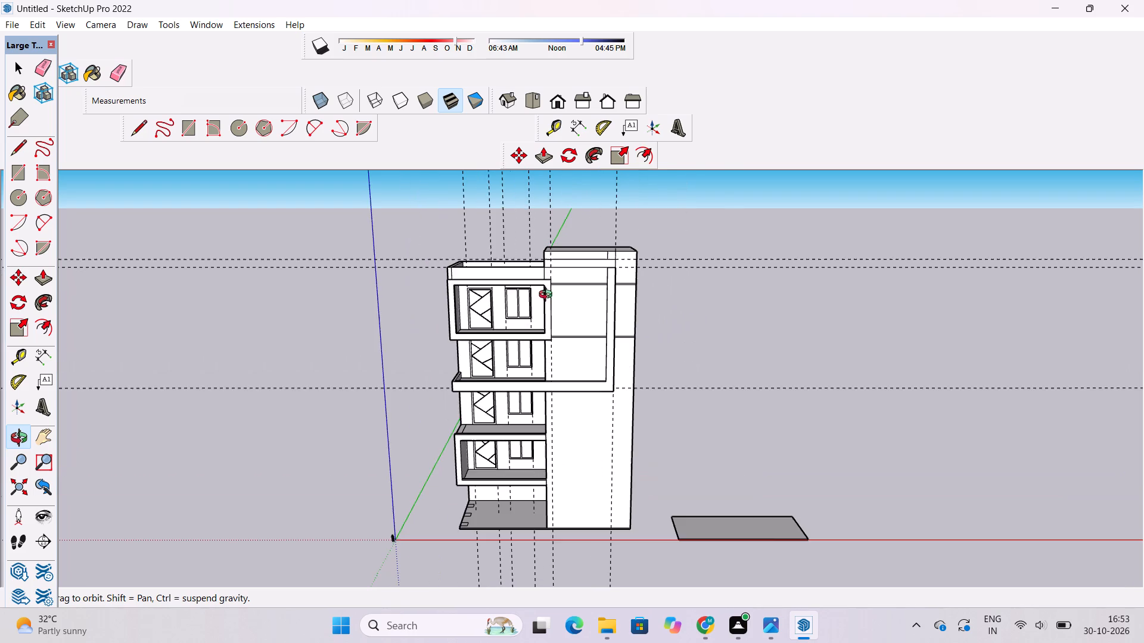
shift+drag(567, 307, 555, 333)
drag(557, 352, 567, 435)
scroll(621, 284, up, 3)
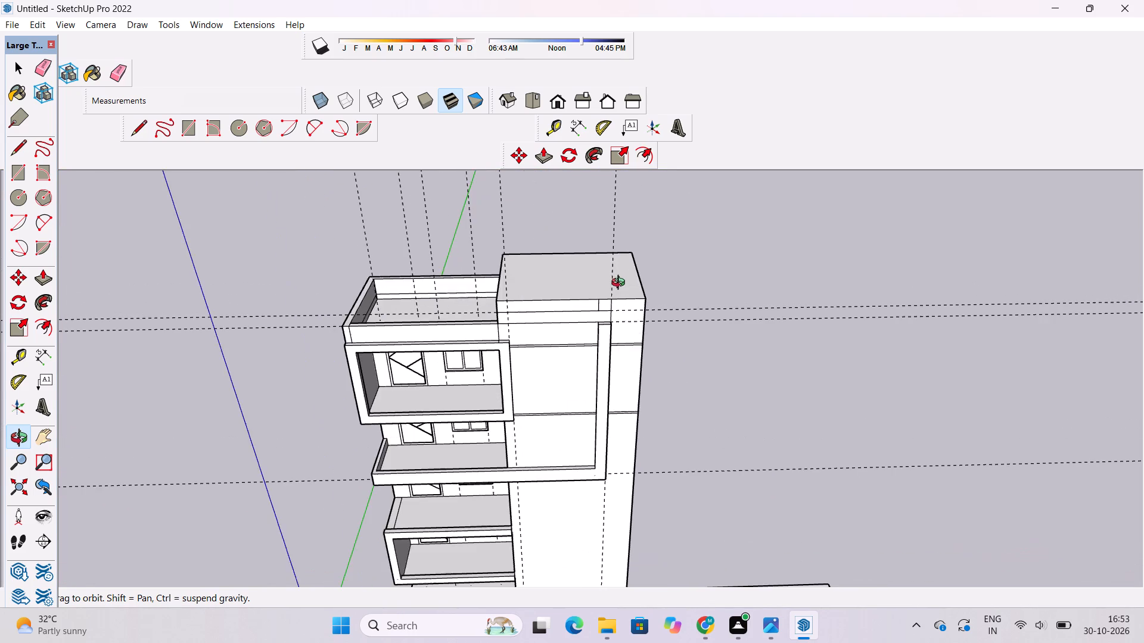
shift+drag(573, 276, 547, 273)
shift+drag(556, 290, 556, 302)
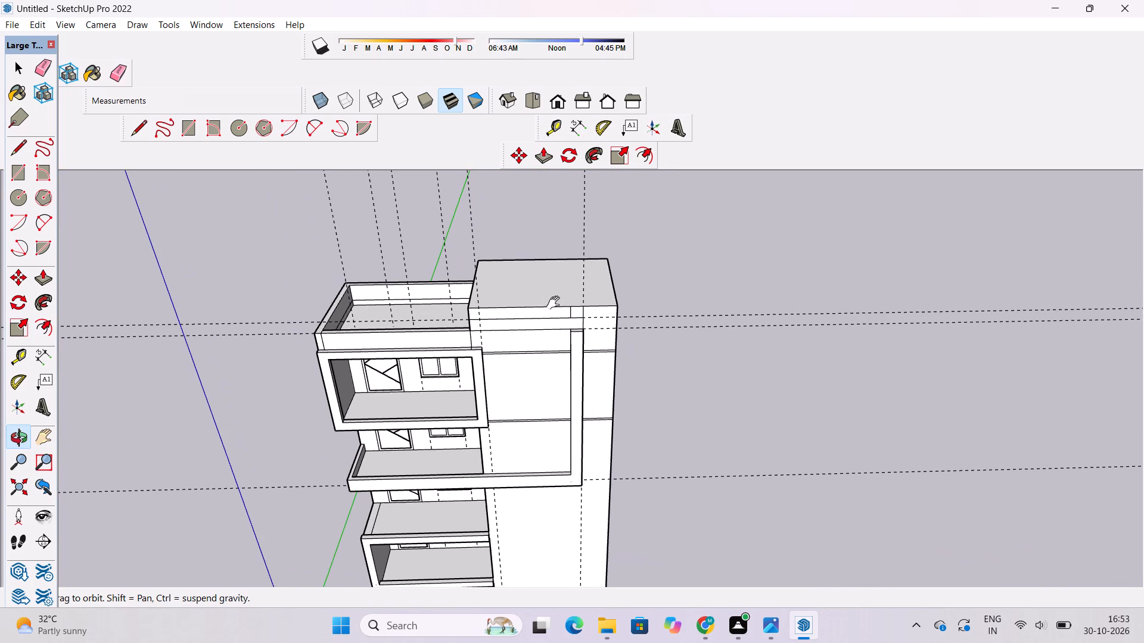
shift+drag(481, 294, 688, 261)
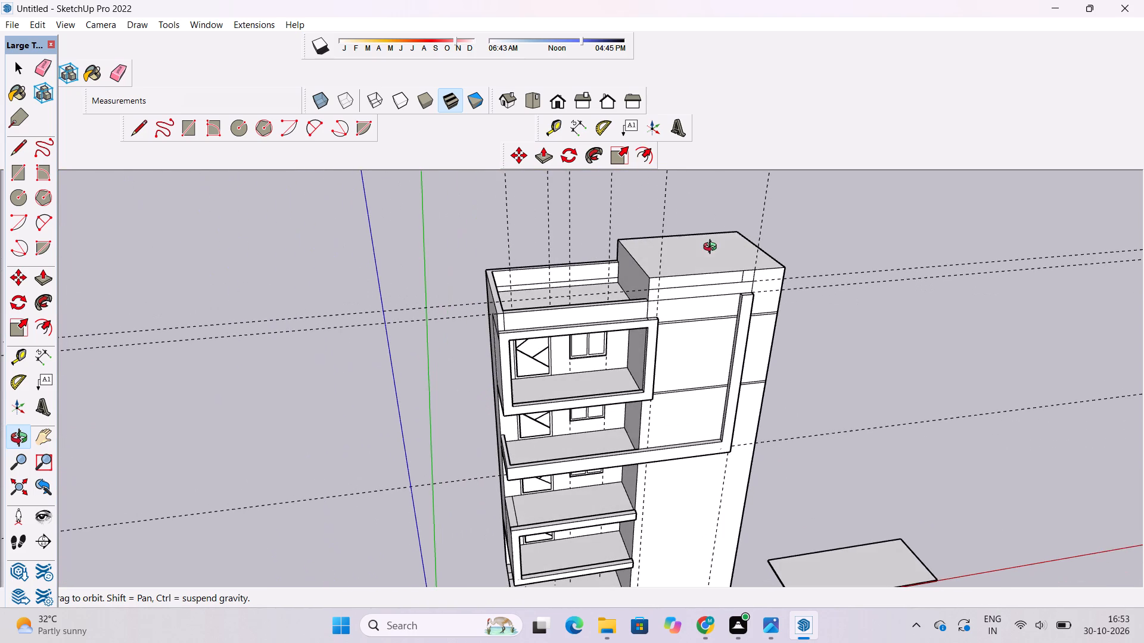
scroll(543, 318, up, 3)
shift+drag(585, 349, 568, 376)
drag(570, 400, 523, 292)
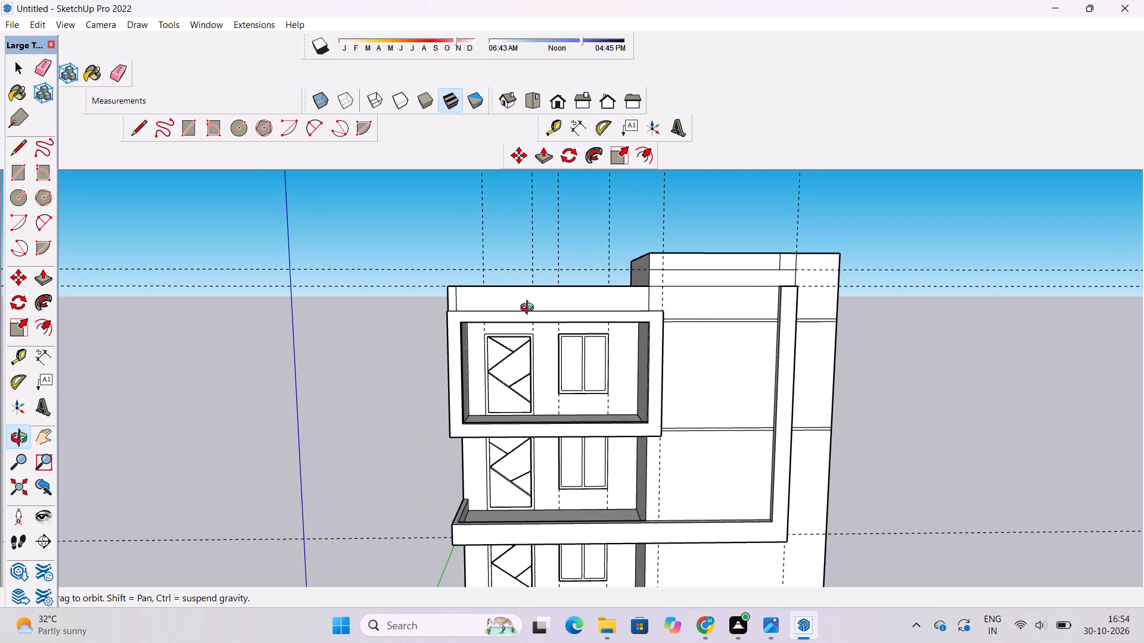
scroll(440, 307, up, 4)
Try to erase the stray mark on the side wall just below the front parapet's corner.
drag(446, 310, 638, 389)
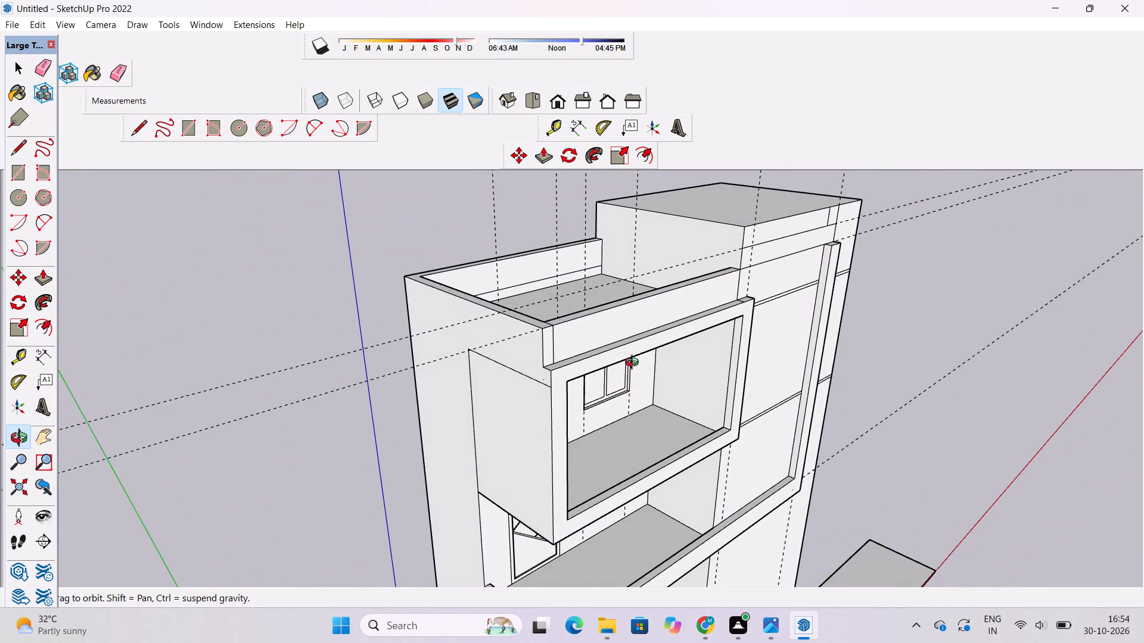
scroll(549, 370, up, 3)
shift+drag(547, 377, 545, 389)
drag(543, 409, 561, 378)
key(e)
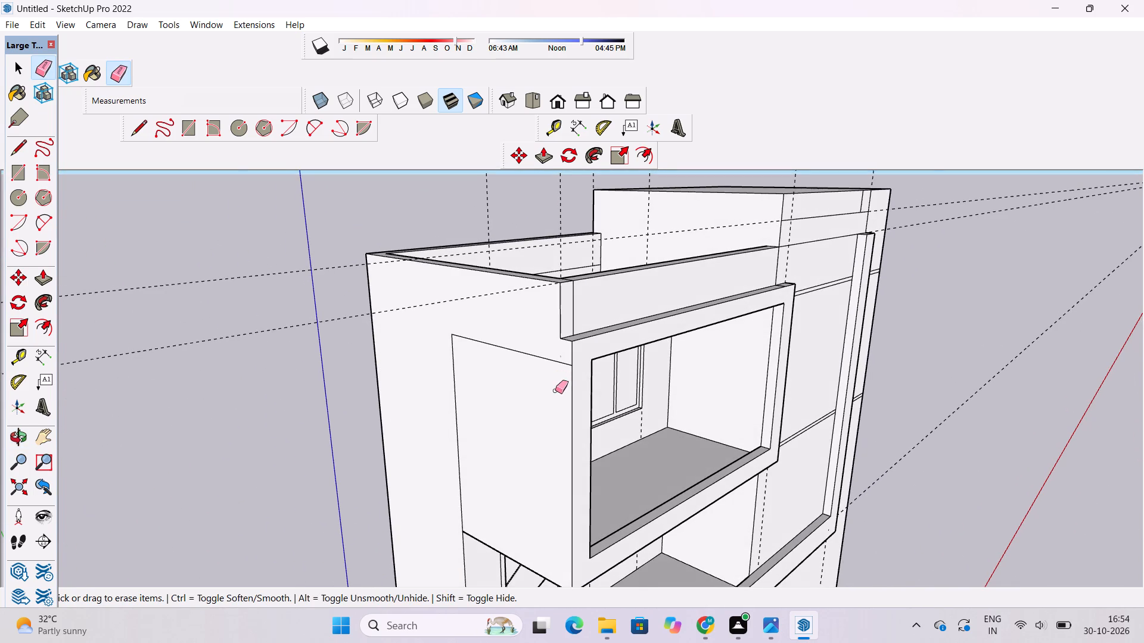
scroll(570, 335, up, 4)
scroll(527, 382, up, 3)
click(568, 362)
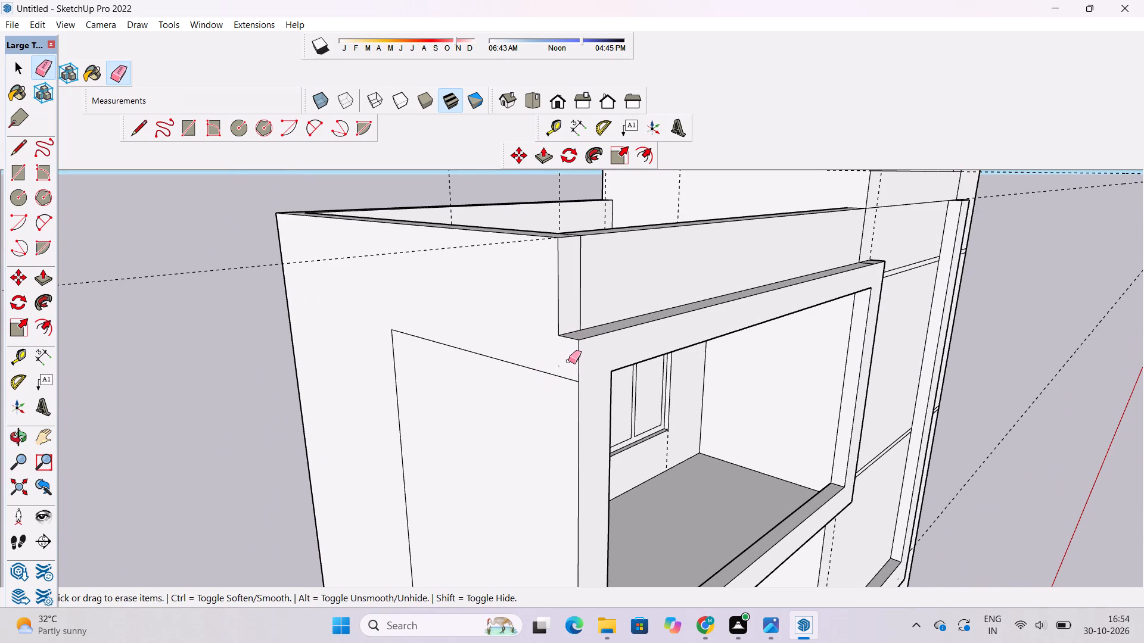
Draw a 29' line on the side wall, from the upper balcony outline's top corner to the building's rear edge.
click(143, 132)
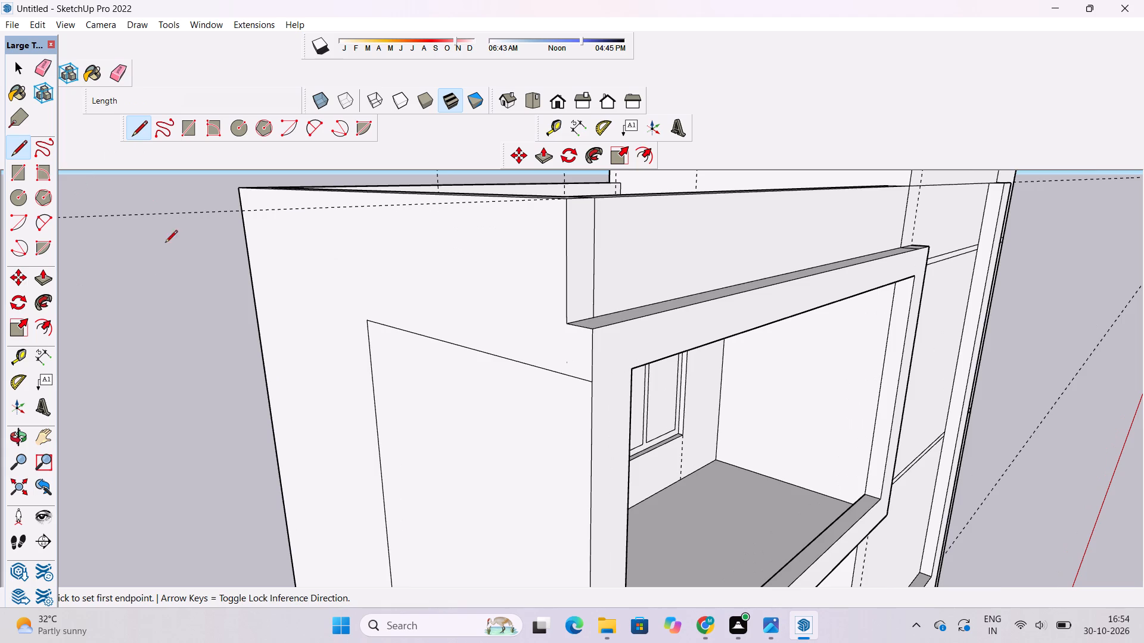
scroll(257, 352, down, 5)
scroll(306, 350, up, 3)
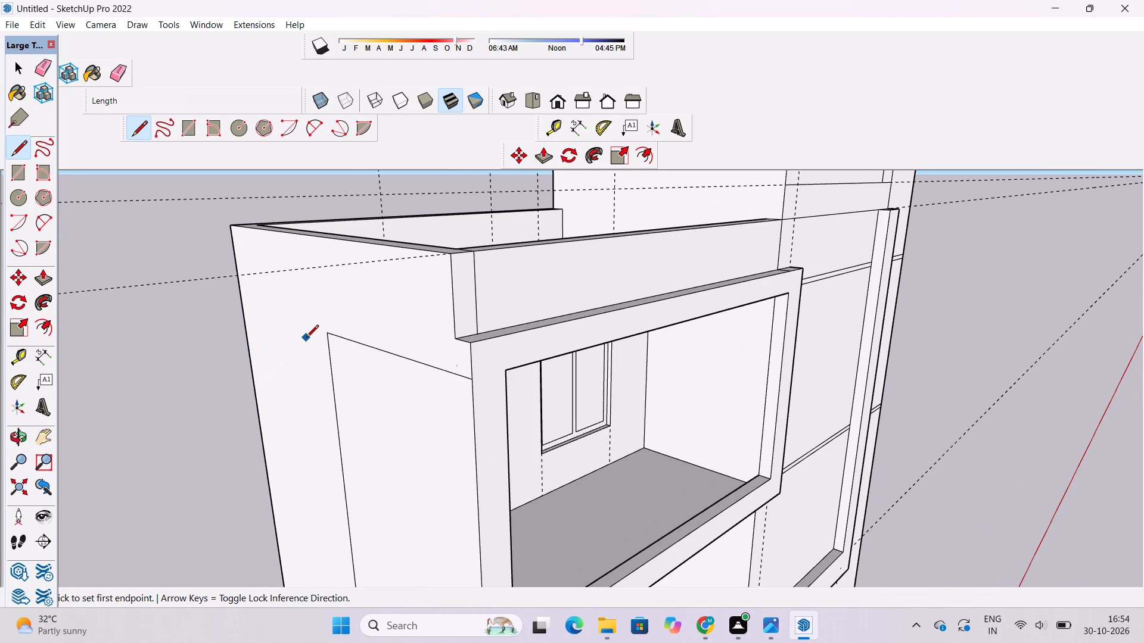
scroll(306, 338, up, 1)
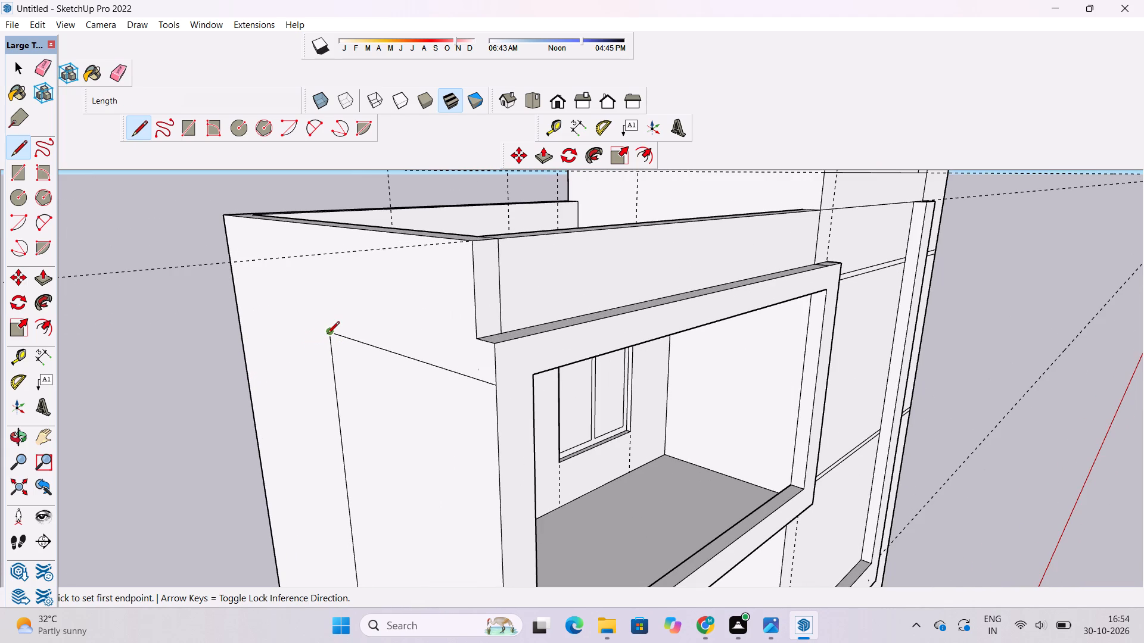
click(329, 334)
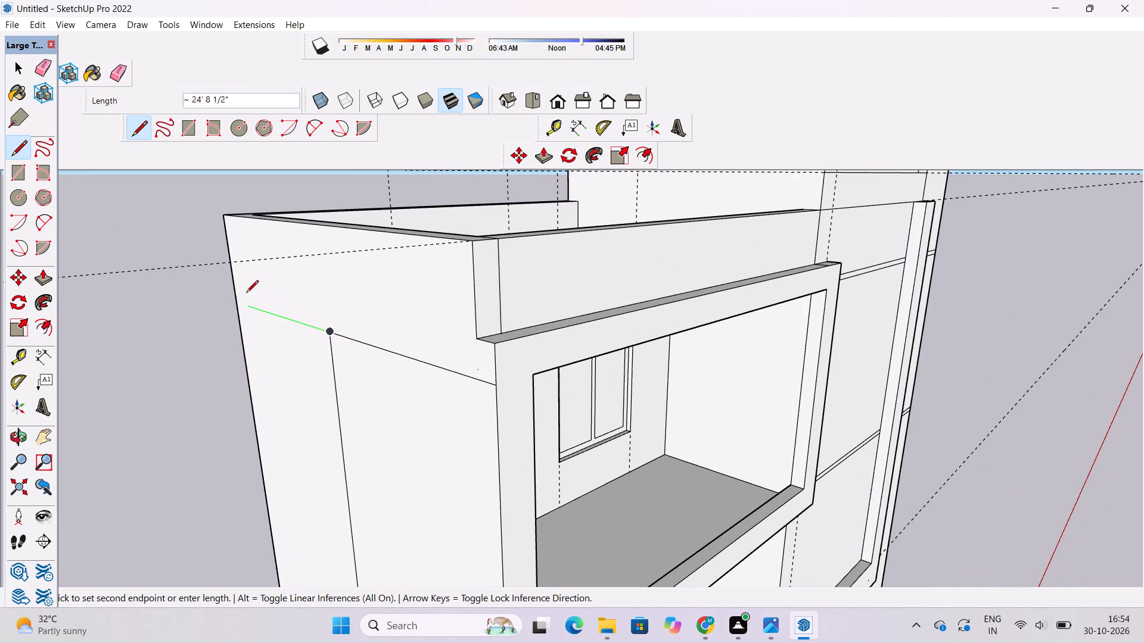
click(237, 304)
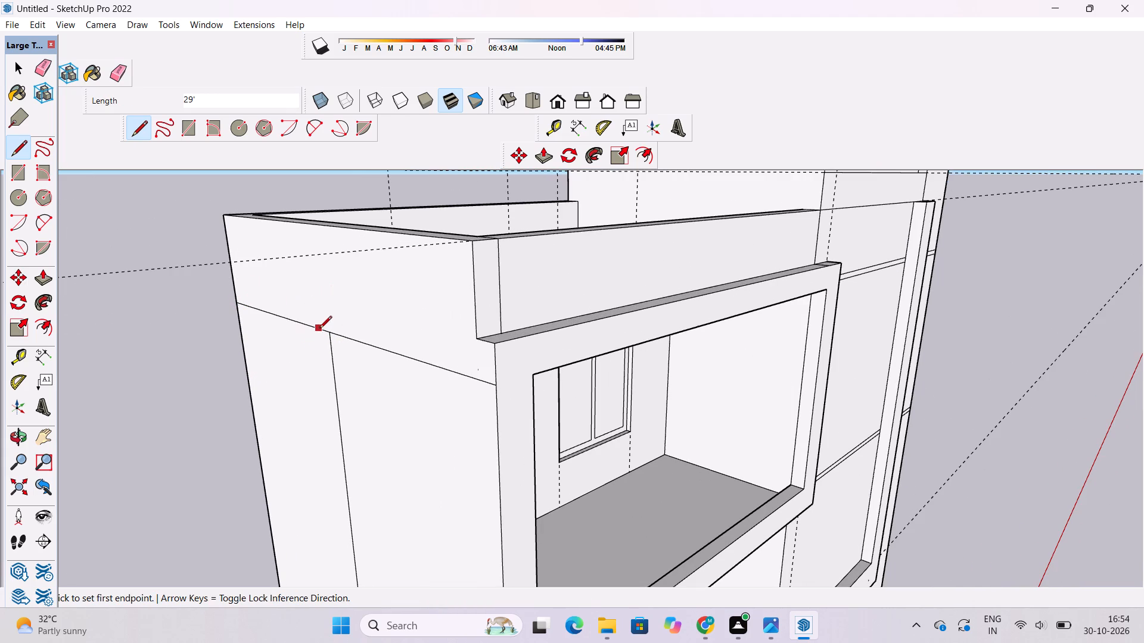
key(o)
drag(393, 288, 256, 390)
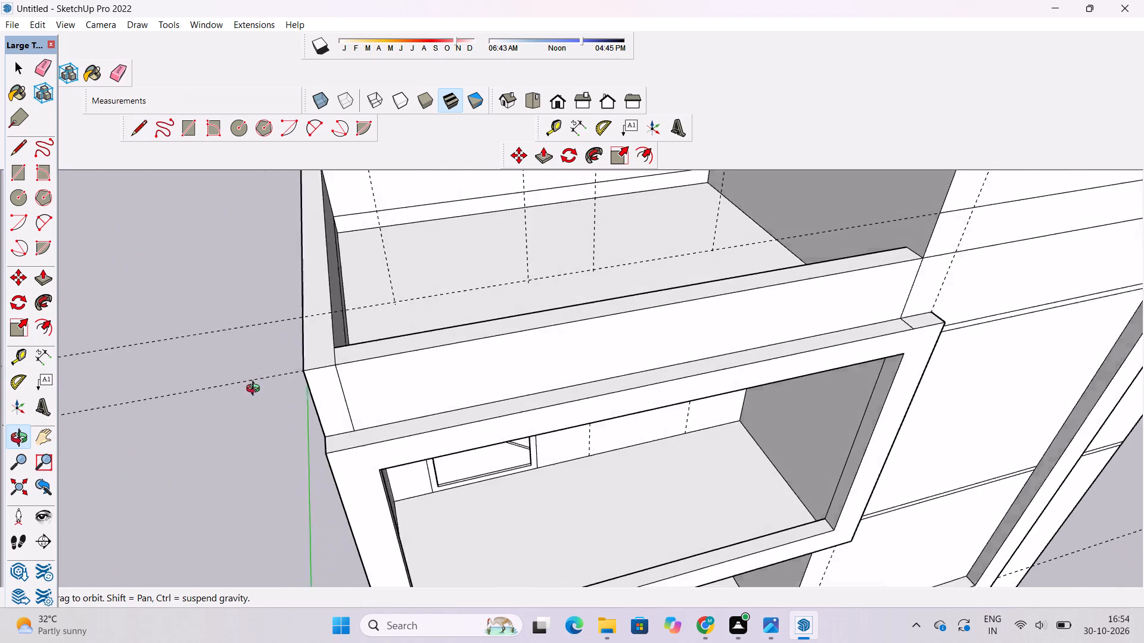
Erase the two leftover horizontal lines along the inner faces of the upper balcony roof's parapet walls.
drag(256, 390, 250, 390)
drag(393, 342, 225, 383)
shift+drag(366, 280, 428, 382)
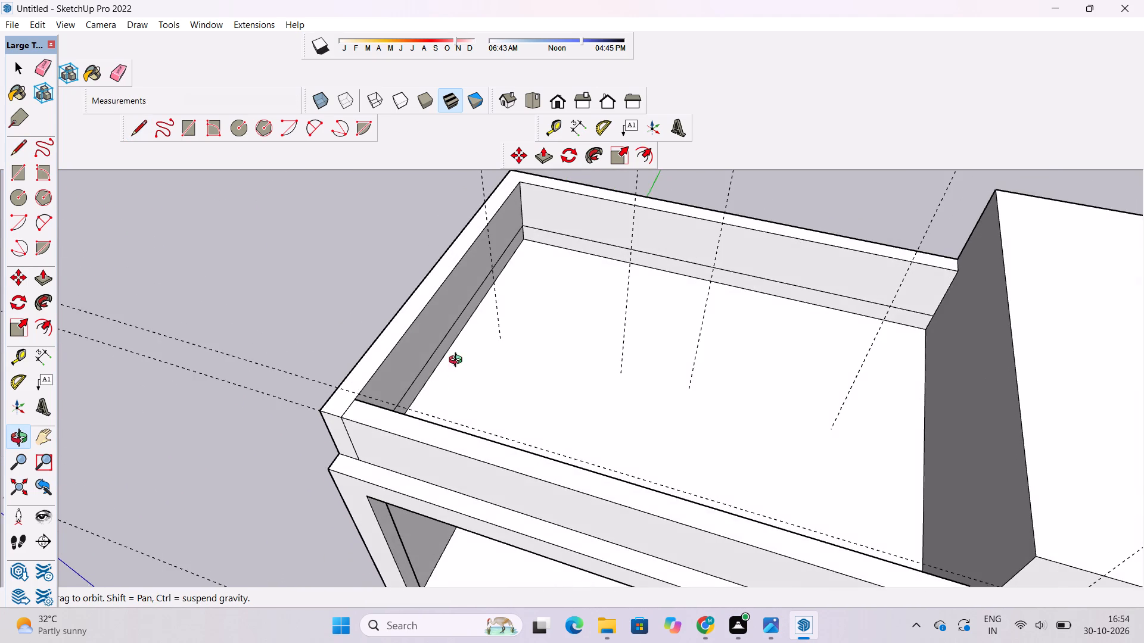
scroll(506, 268, up, 4)
shift+drag(508, 277, 502, 349)
drag(502, 329, 502, 311)
key(e)
drag(537, 266, 545, 279)
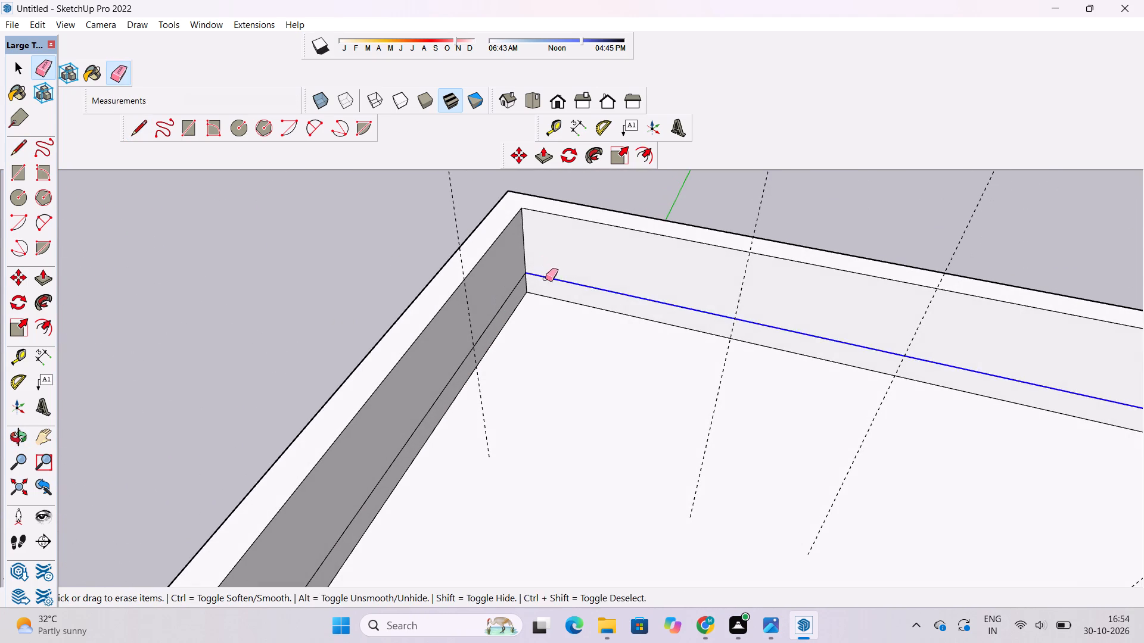
drag(545, 279, 546, 283)
drag(508, 281, 512, 294)
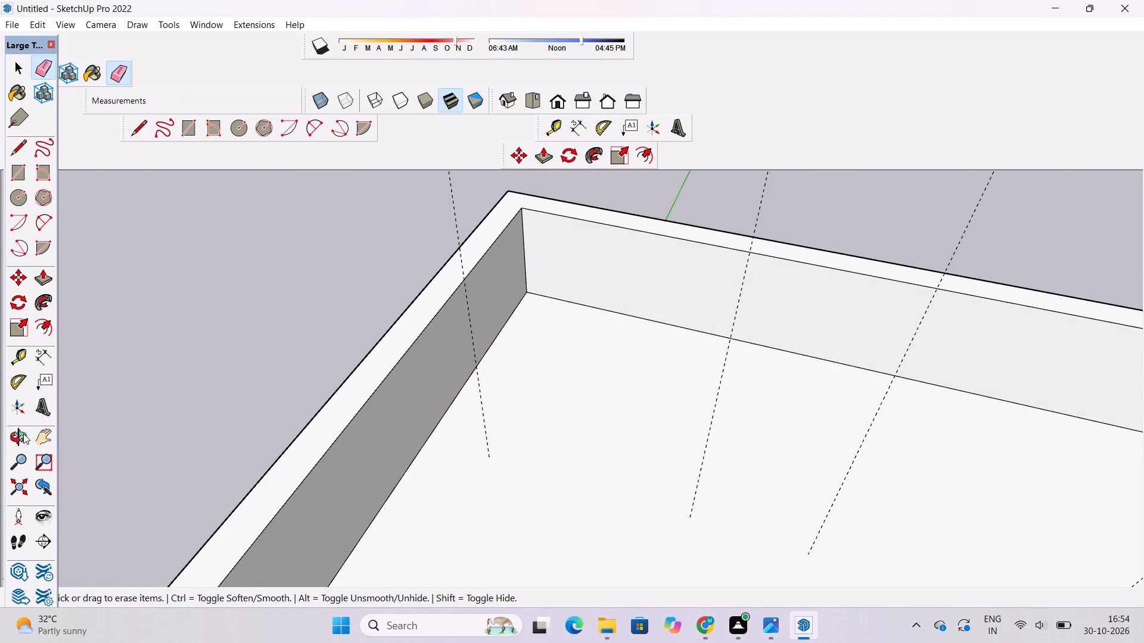
Examine the raised parapet's inner and outer faces and its front corner for remaining stray edges.
click(21, 433)
drag(723, 333, 281, 375)
drag(316, 338, 472, 448)
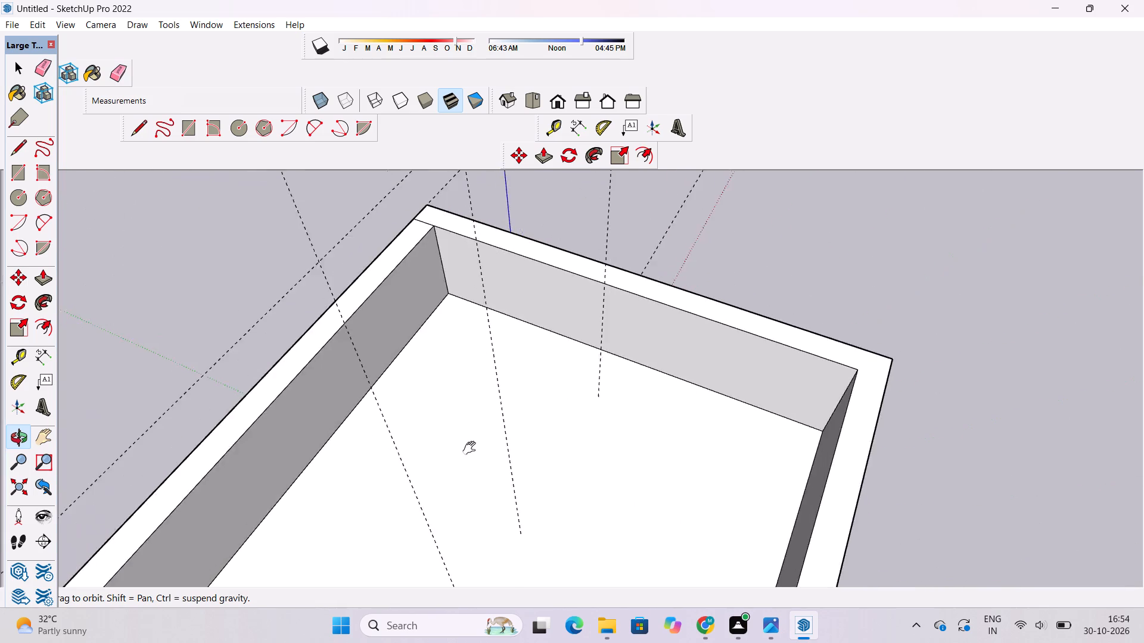
drag(472, 448, 312, 410)
shift+drag(199, 368, 643, 368)
scroll(578, 329, down, 5)
drag(782, 387, 400, 358)
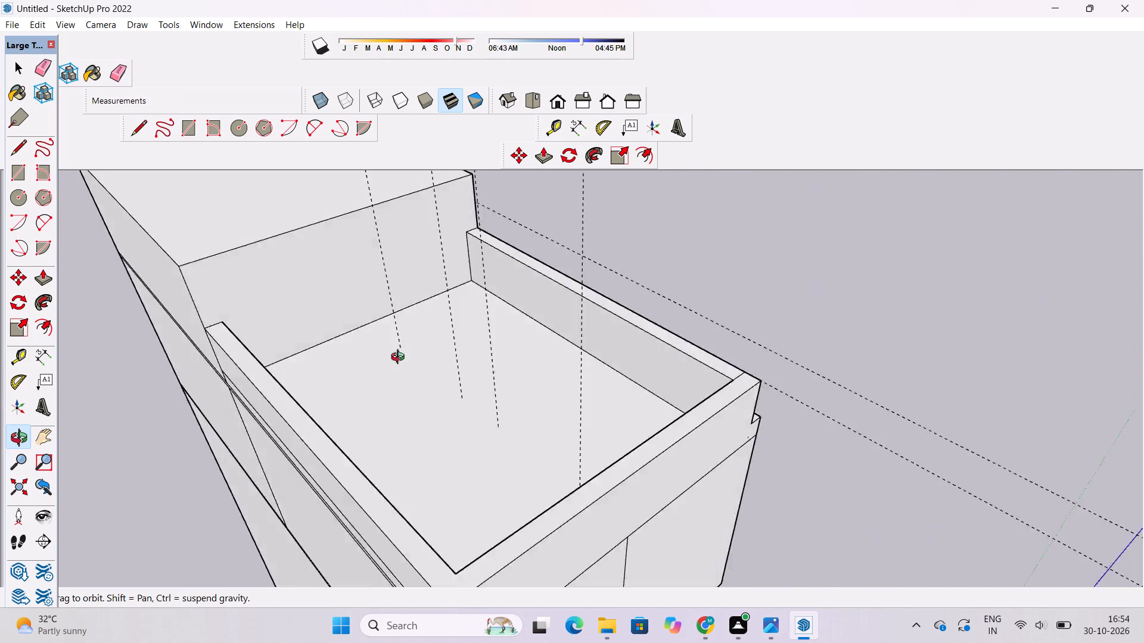
drag(400, 358, 325, 348)
shift+drag(502, 325, 513, 358)
drag(465, 364, 245, 354)
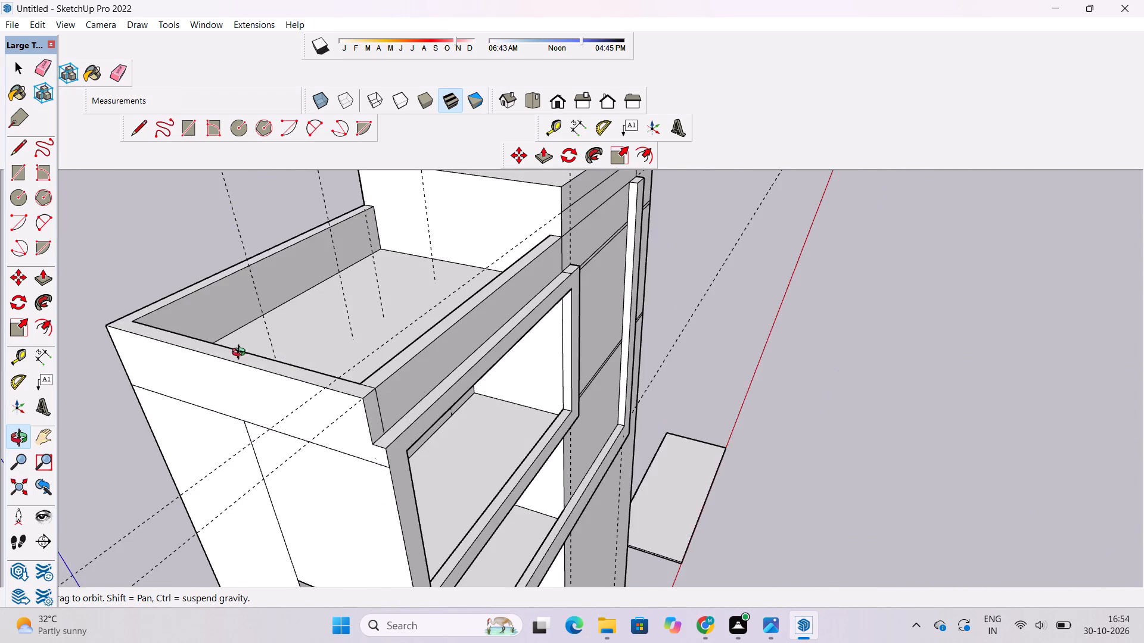
shift+drag(253, 345, 355, 360)
drag(421, 410, 360, 391)
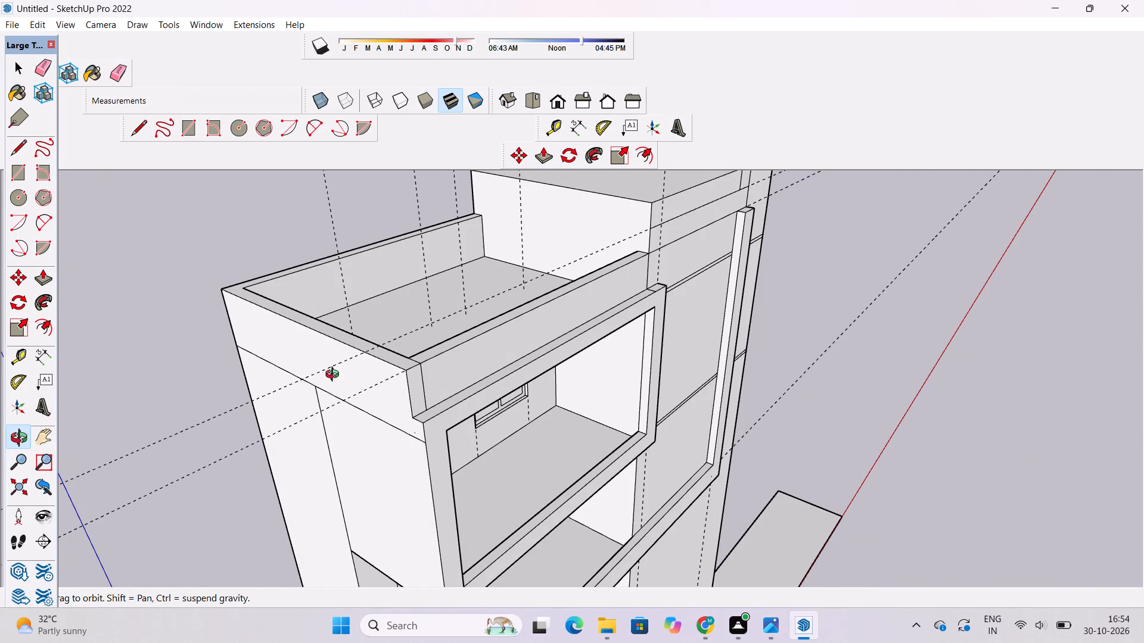
Erase the short edge across the top of the upper balcony's frame, beside the tall block.
shift+drag(667, 295, 432, 326)
shift+drag(432, 326, 442, 364)
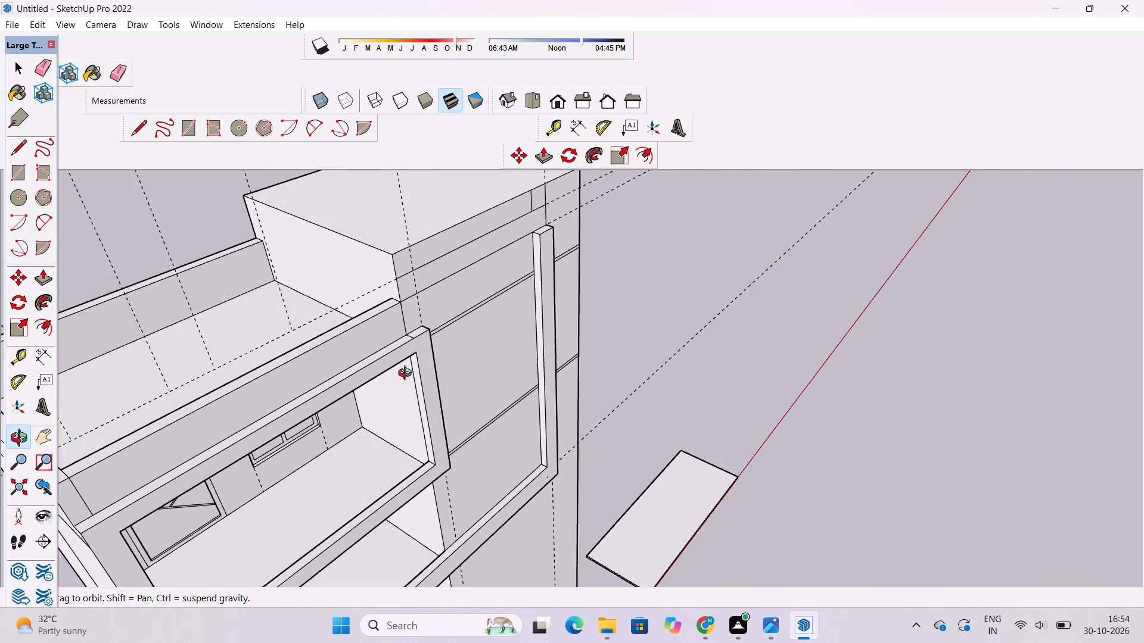
scroll(399, 362, up, 4)
shift+drag(413, 338, 483, 380)
click(483, 380)
key(e)
scroll(477, 363, up, 7)
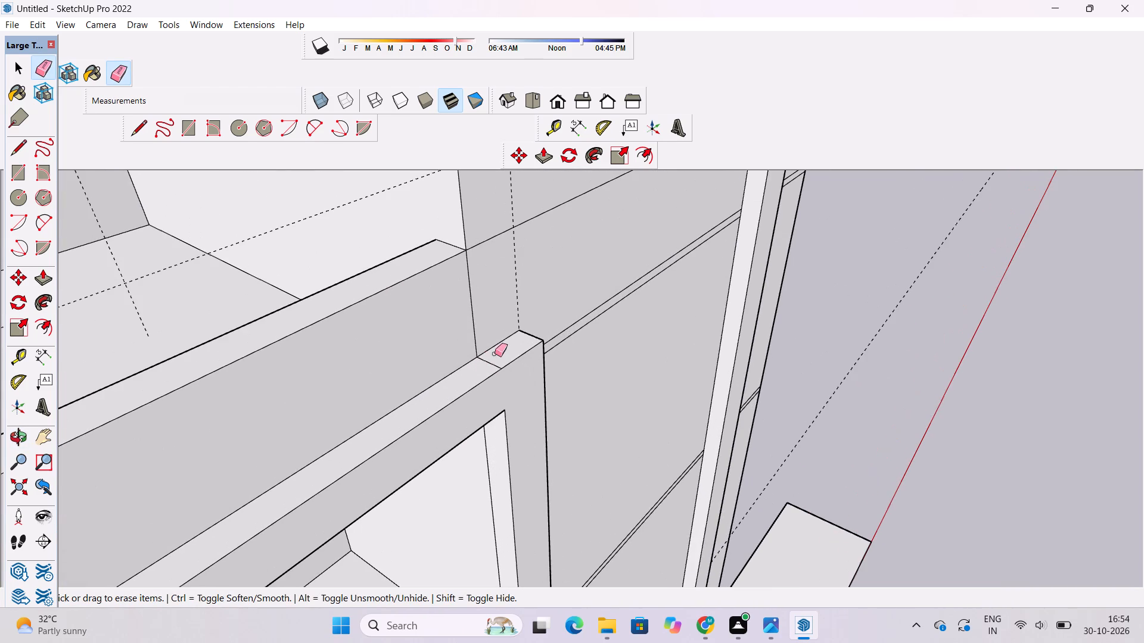
drag(496, 357, 489, 364)
scroll(508, 360, down, 5)
Examine the upper balcony frame, parapet and tall block from the front, both sides, below and above.
key(o)
drag(621, 408, 384, 289)
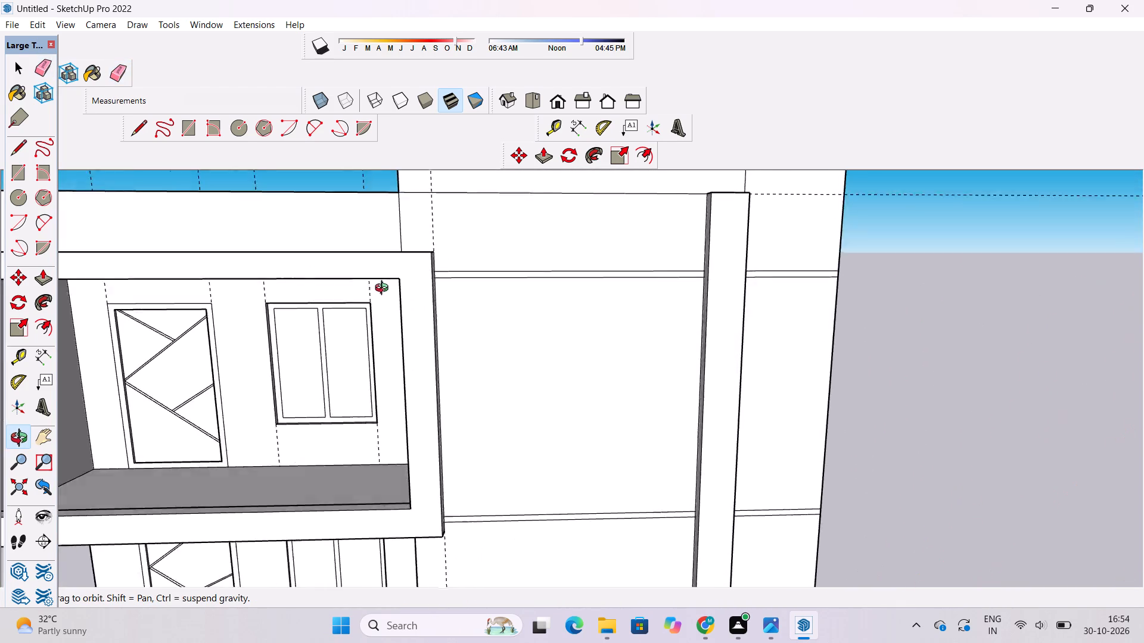
drag(384, 289, 337, 283)
shift+drag(511, 336, 207, 330)
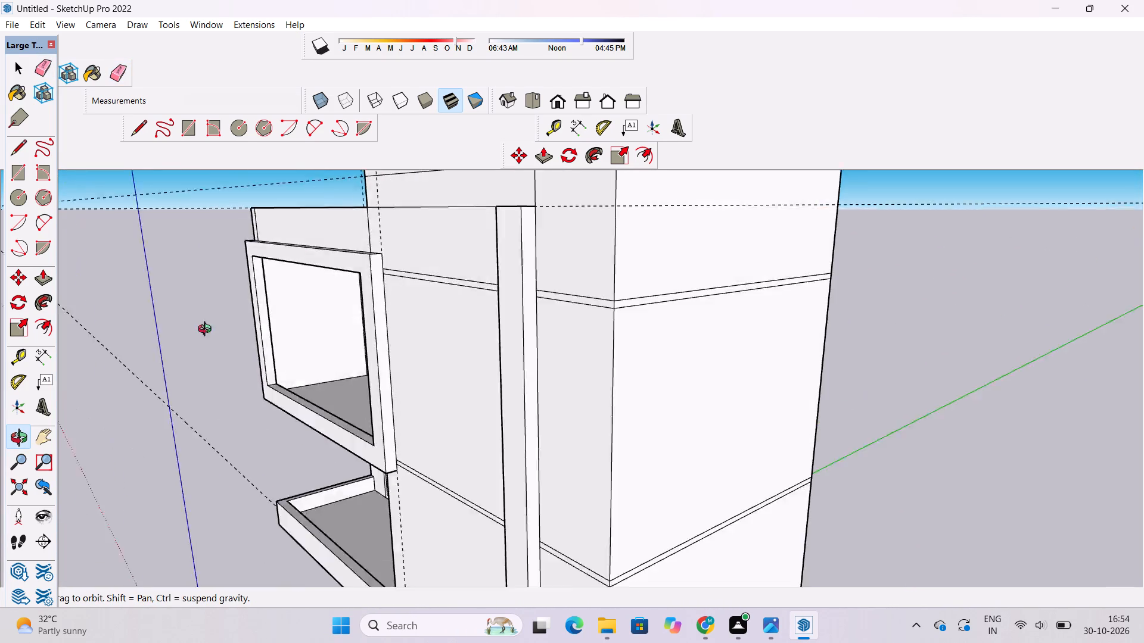
shift+drag(207, 330, 167, 333)
shift+drag(167, 333, 253, 333)
drag(263, 333, 707, 260)
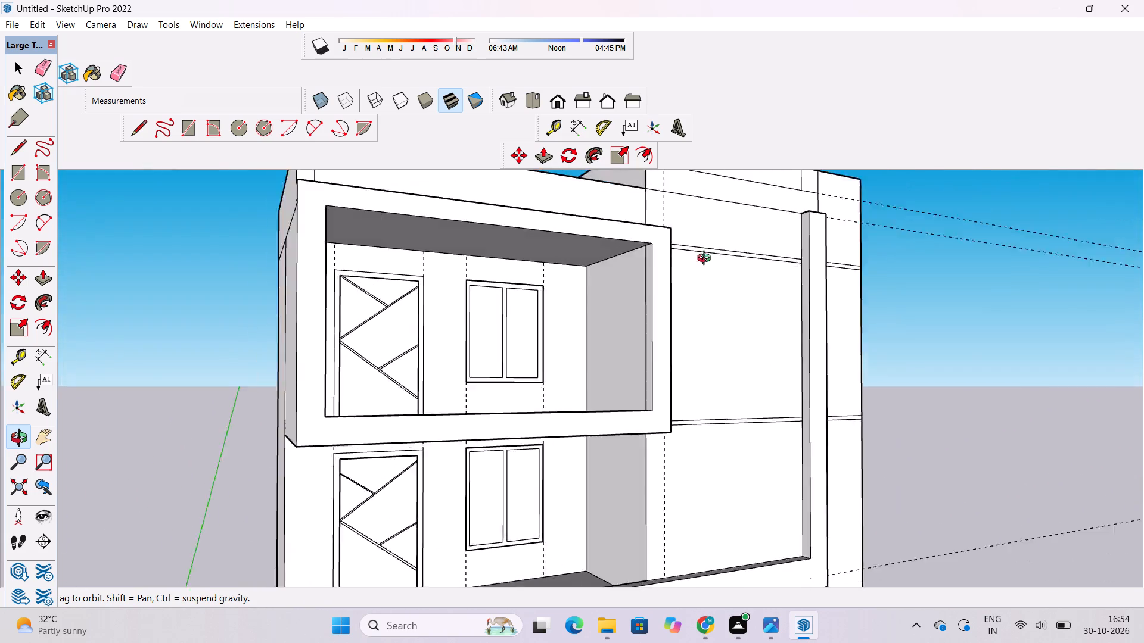
drag(707, 260, 823, 350)
scroll(486, 298, up, 3)
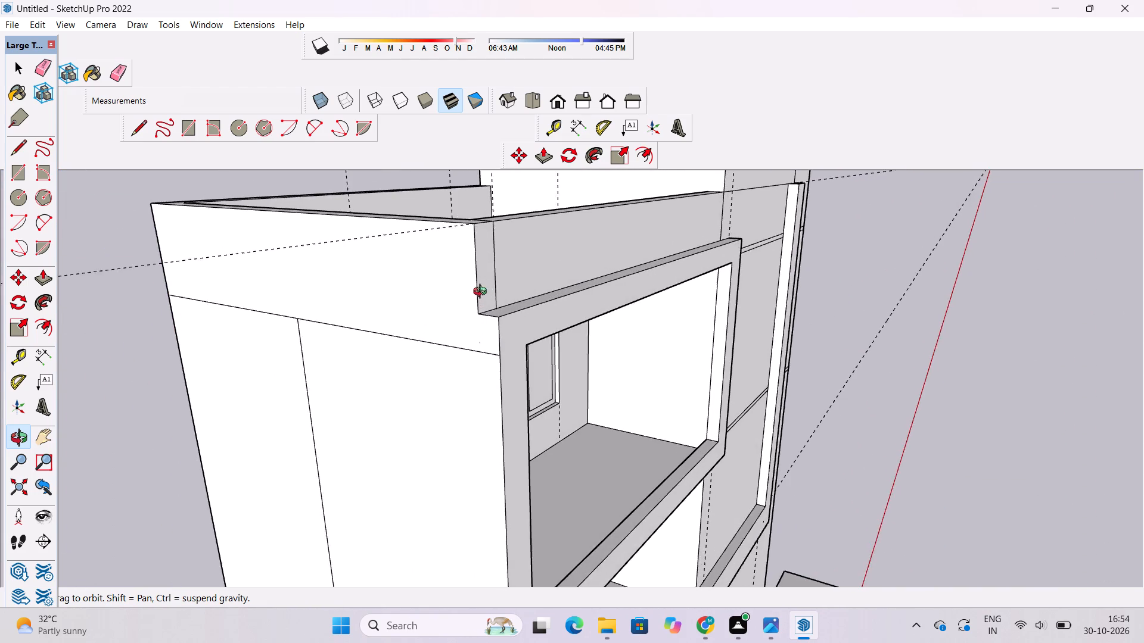
scroll(483, 293, down, 4)
drag(589, 261, 438, 318)
shift+drag(437, 318, 502, 302)
drag(498, 305, 481, 319)
shift+drag(471, 302, 531, 273)
drag(530, 283, 511, 337)
Erase the short edge across the parapet's top face at its front outer corner.
scroll(448, 320, up, 4)
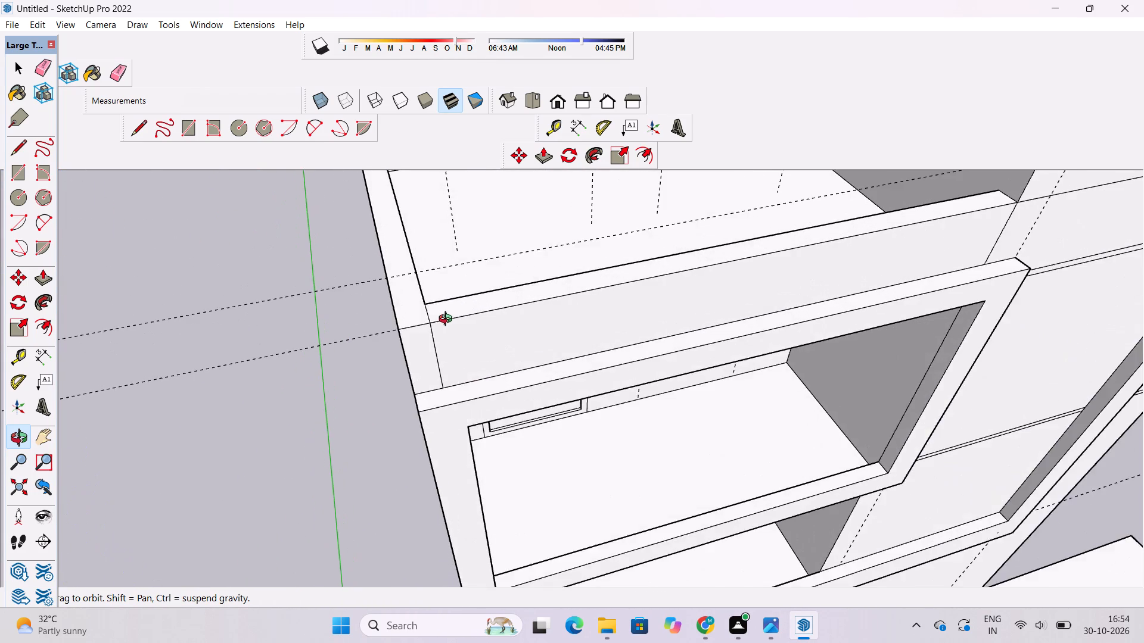
scroll(448, 320, up, 4)
key(e)
scroll(447, 317, up, 1)
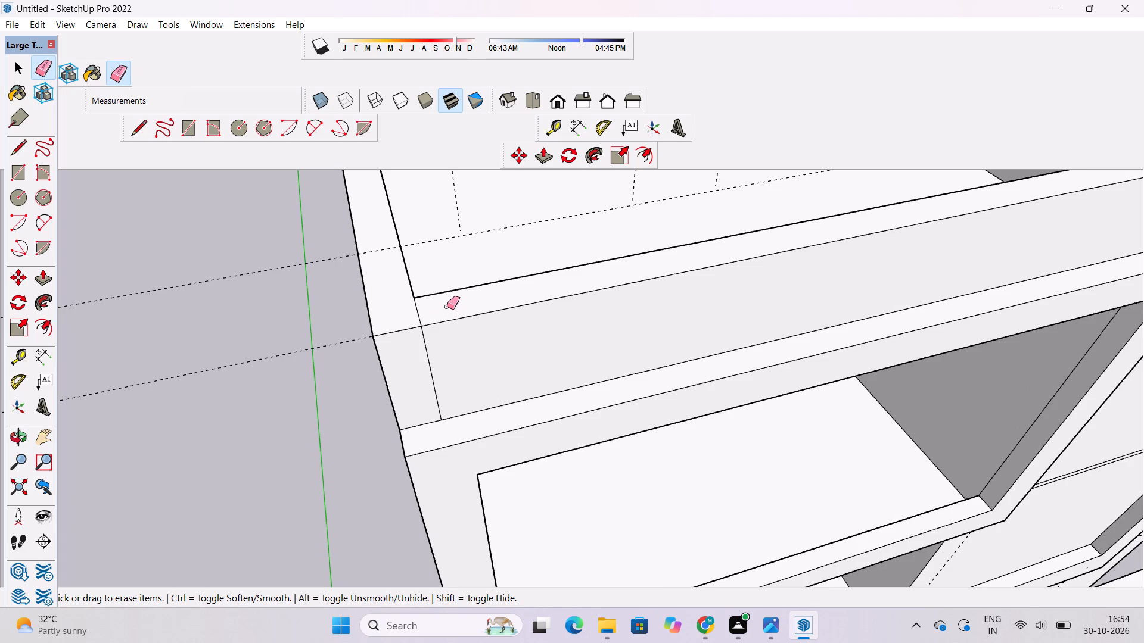
drag(417, 313, 413, 319)
scroll(422, 312, down, 6)
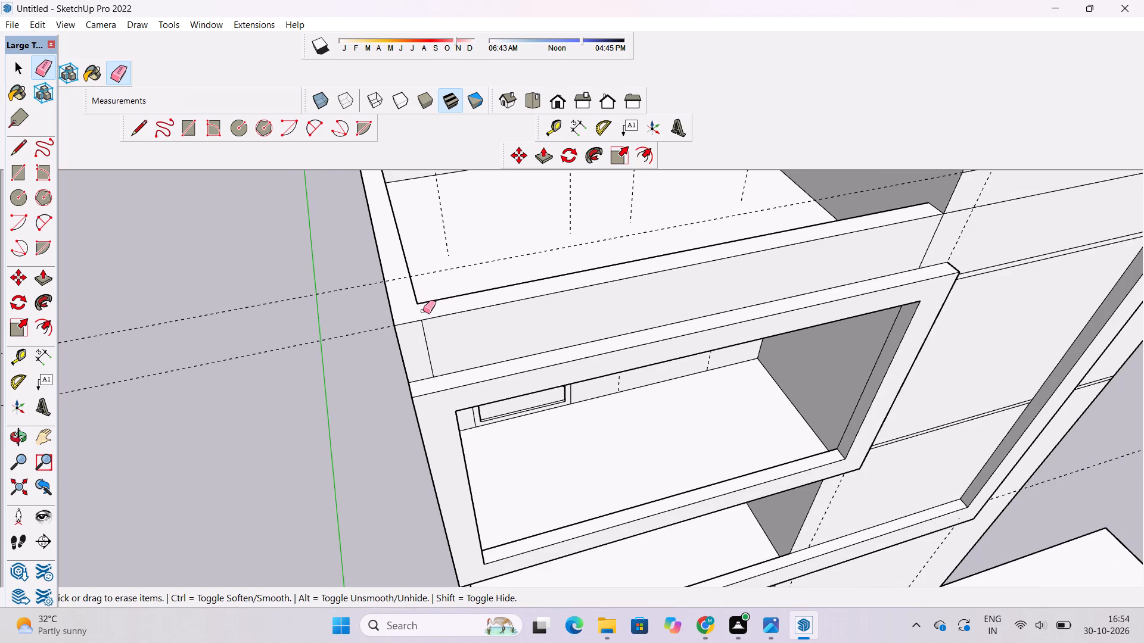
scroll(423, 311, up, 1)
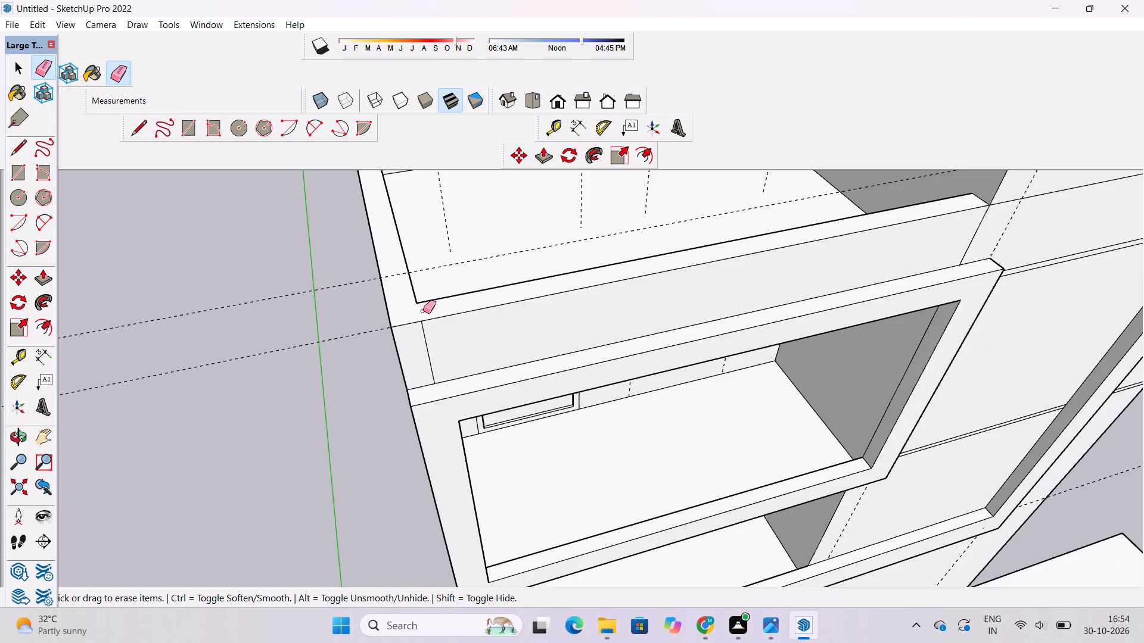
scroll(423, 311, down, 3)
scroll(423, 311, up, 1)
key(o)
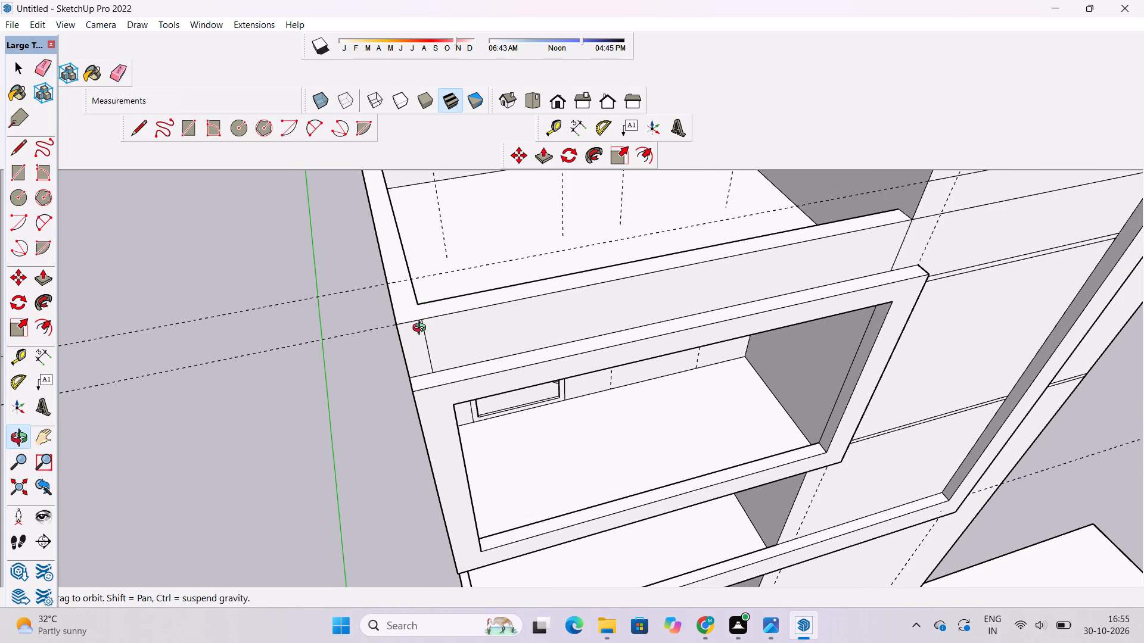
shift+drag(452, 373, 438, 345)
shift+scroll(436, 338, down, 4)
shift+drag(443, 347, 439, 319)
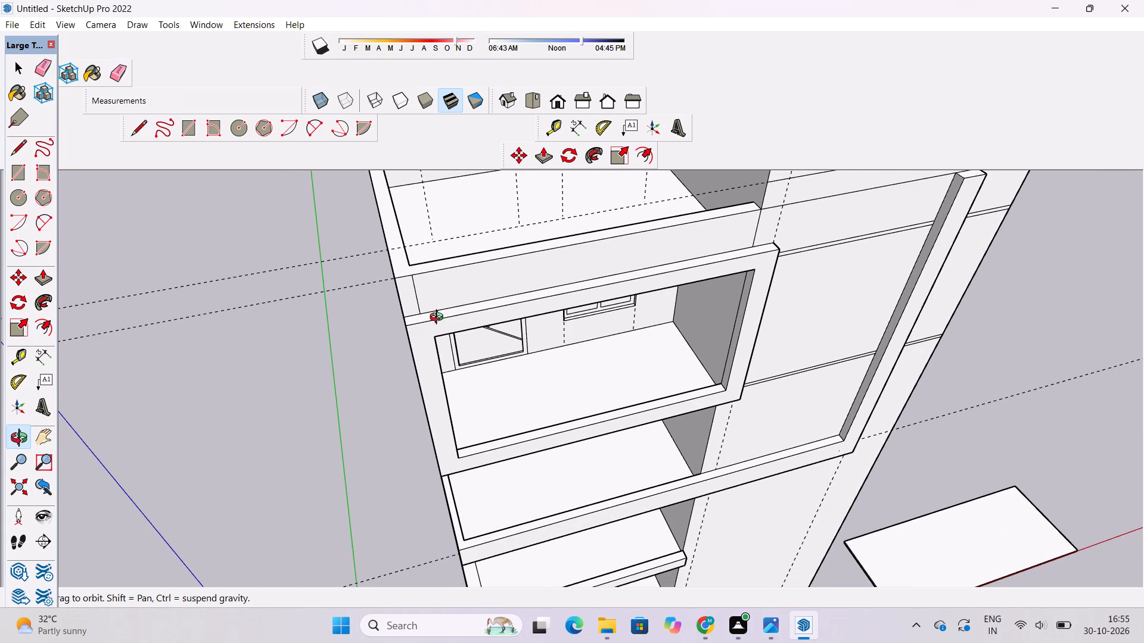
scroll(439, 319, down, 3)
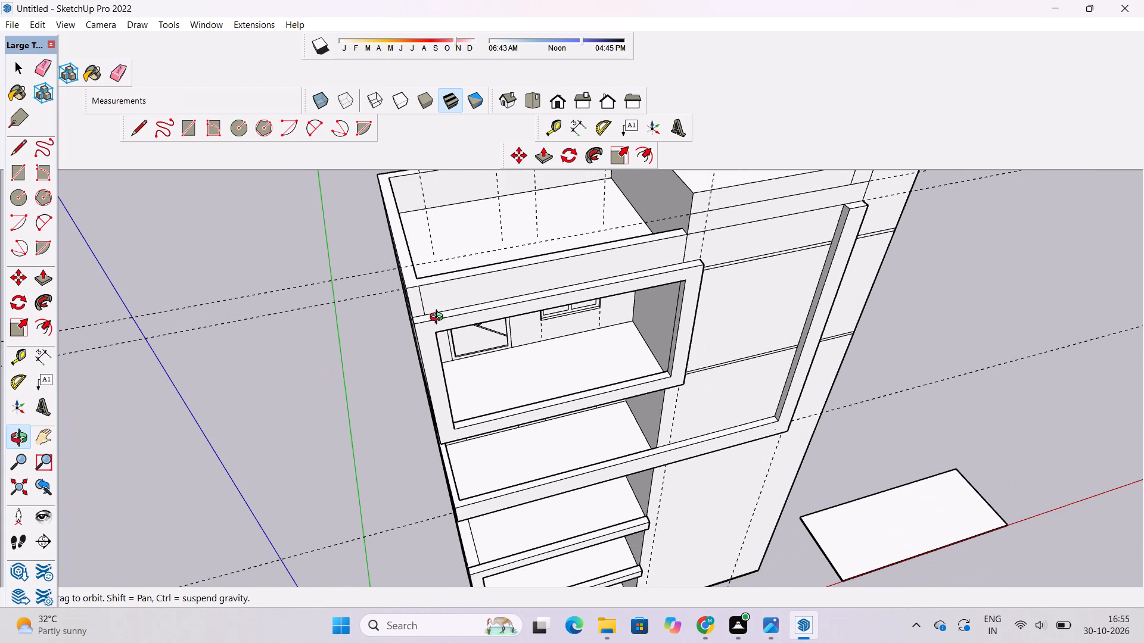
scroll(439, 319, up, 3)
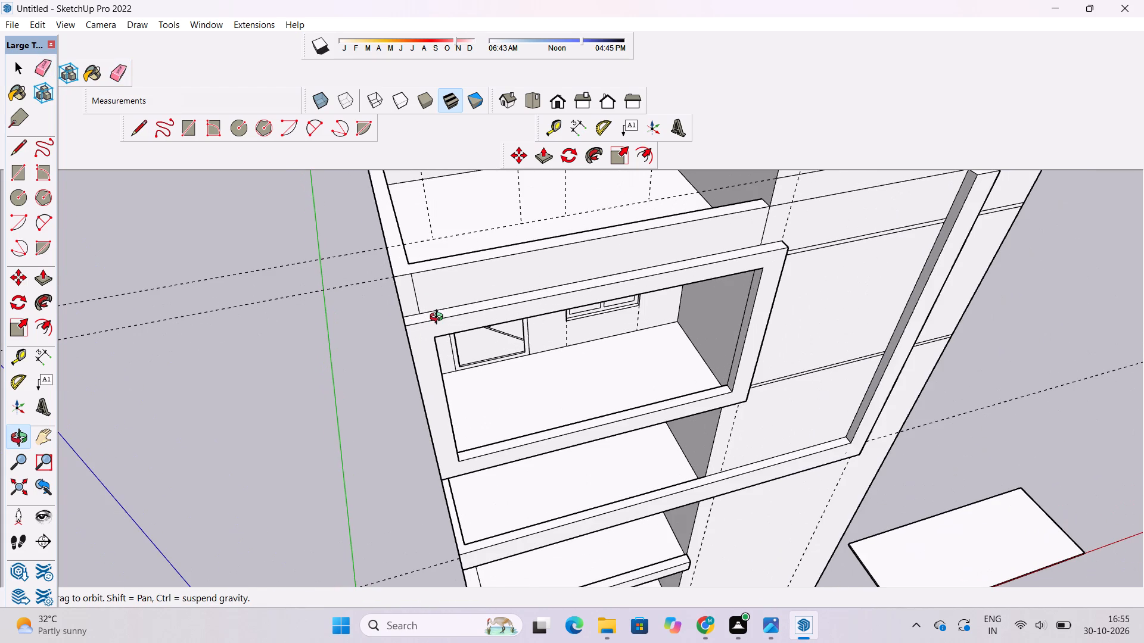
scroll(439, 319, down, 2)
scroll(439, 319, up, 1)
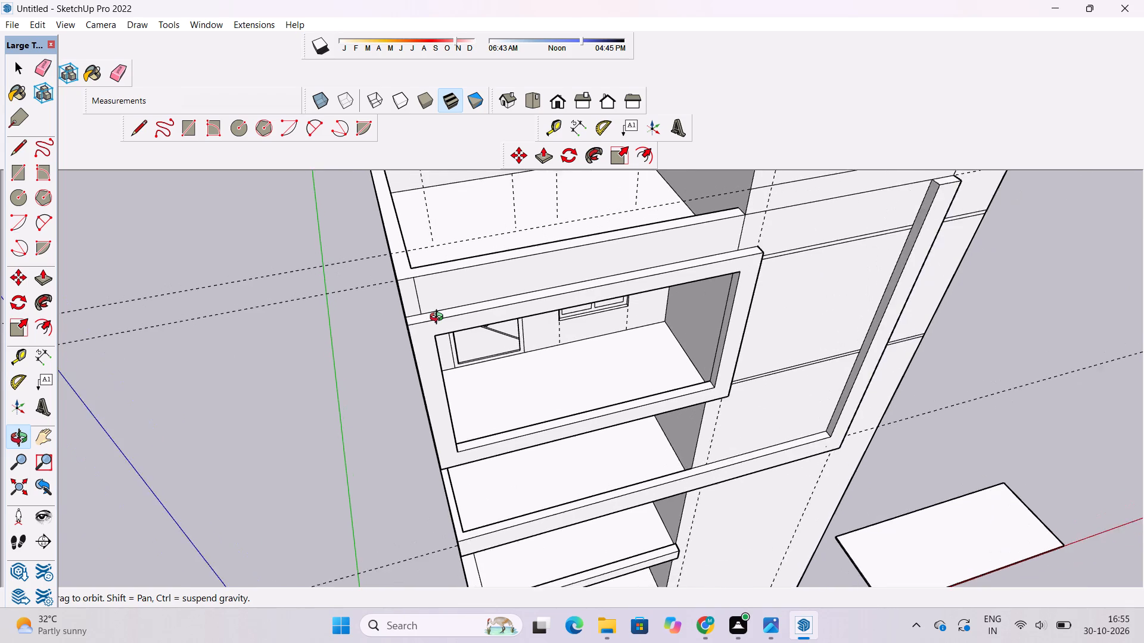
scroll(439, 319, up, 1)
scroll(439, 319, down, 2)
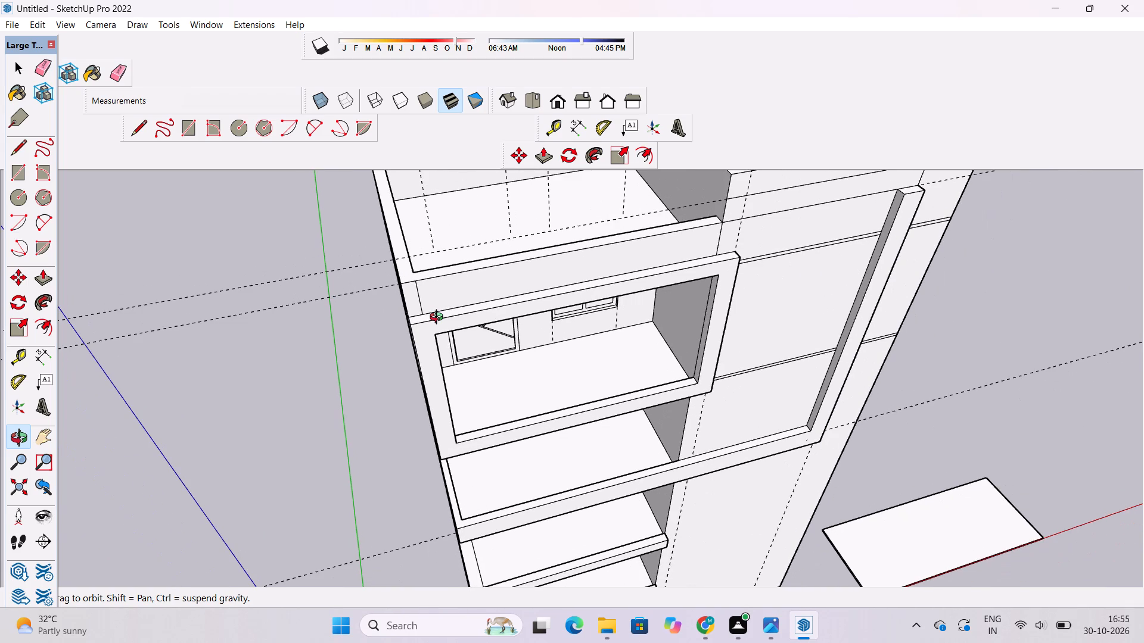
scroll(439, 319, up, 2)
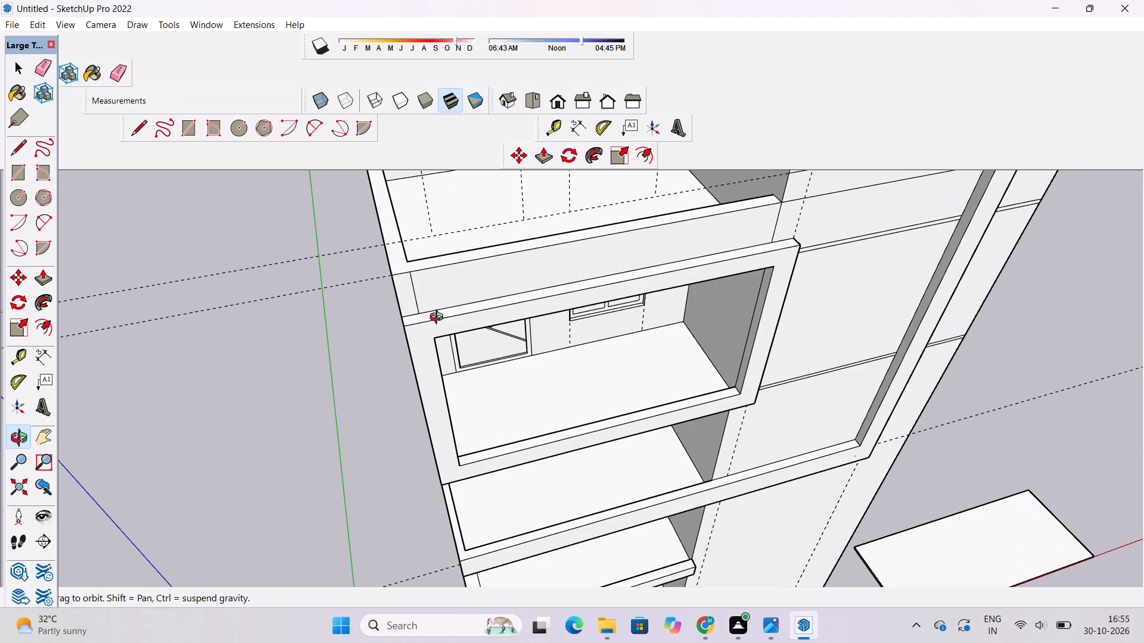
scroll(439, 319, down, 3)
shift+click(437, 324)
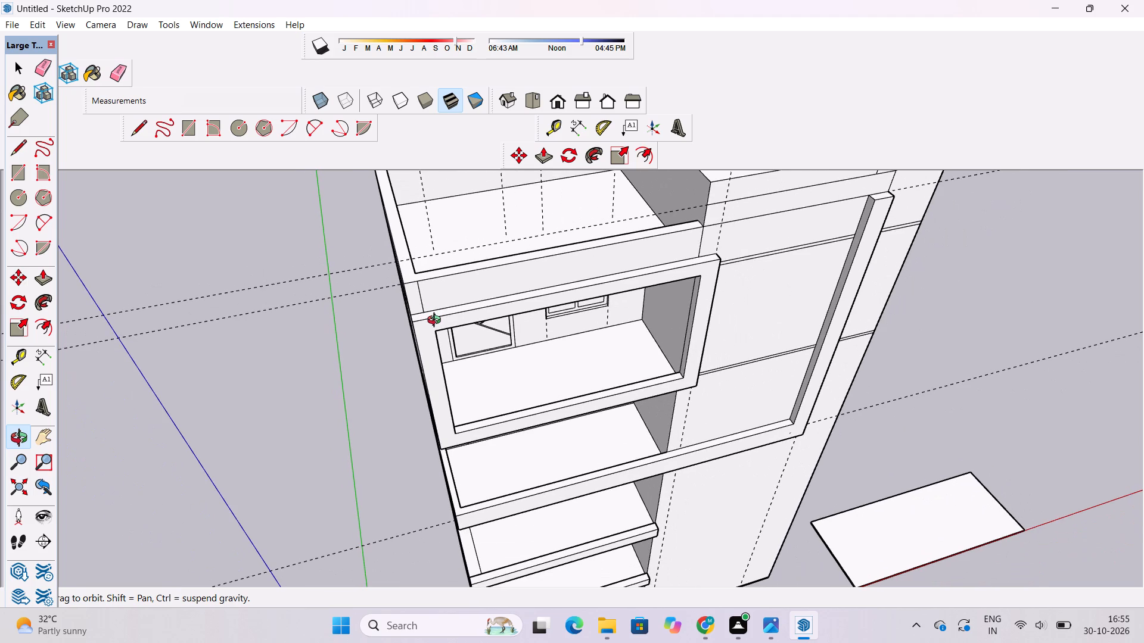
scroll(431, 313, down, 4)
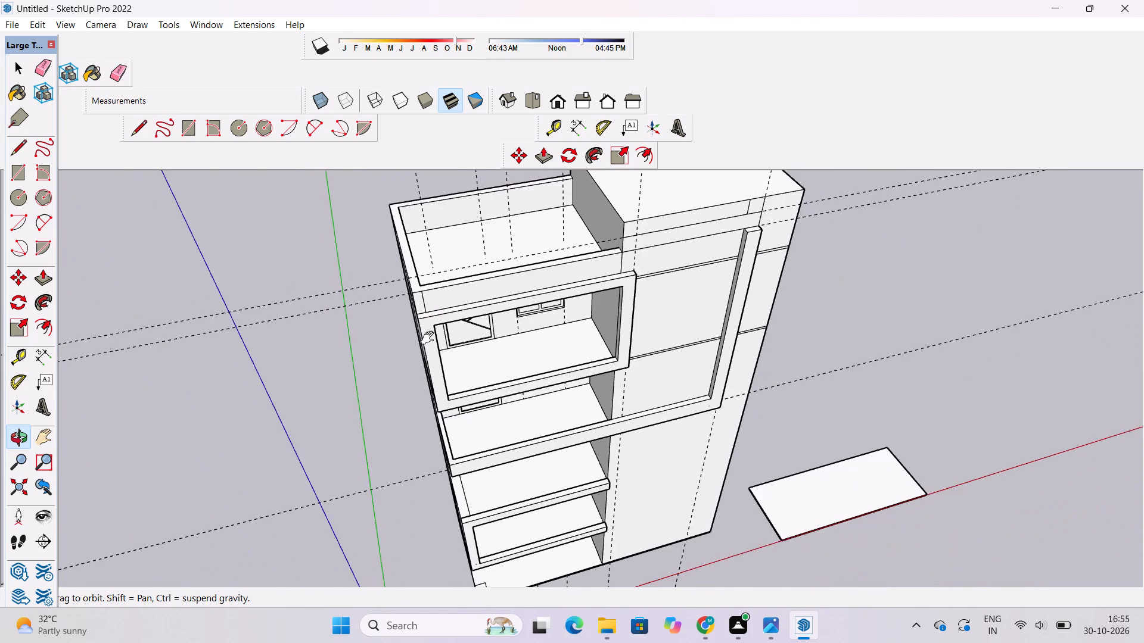
Examine the building's overall front and side, and the upper parapet's front corner up close.
shift+drag(437, 356, 468, 216)
scroll(590, 221, down, 2)
shift+drag(674, 224, 440, 277)
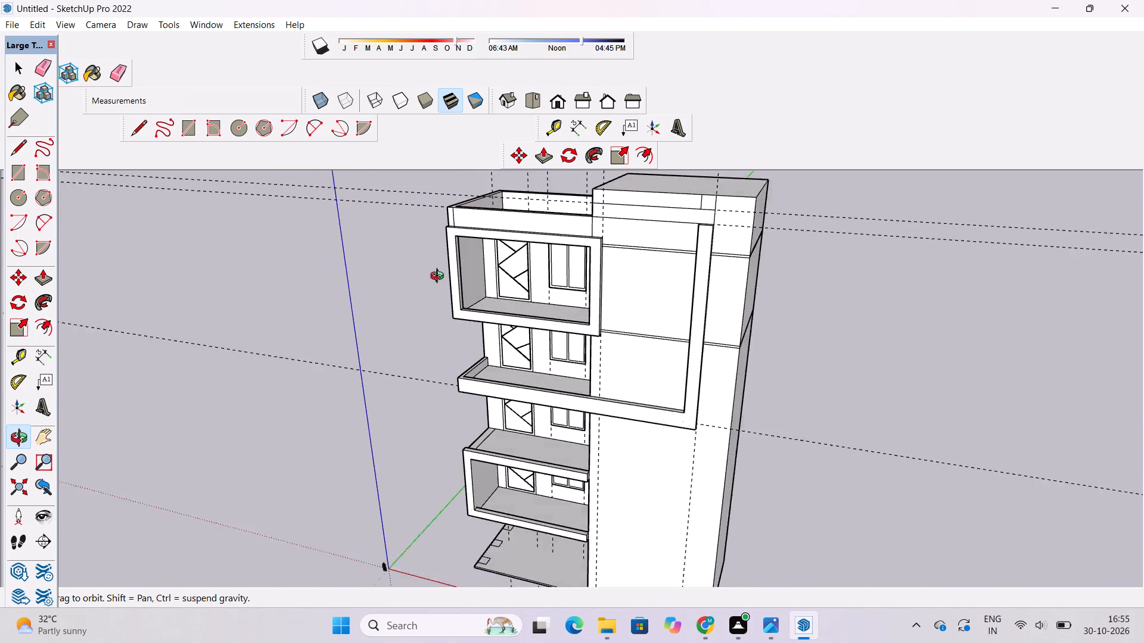
shift+drag(440, 277, 427, 279)
shift+drag(481, 207, 471, 252)
drag(472, 252, 742, 244)
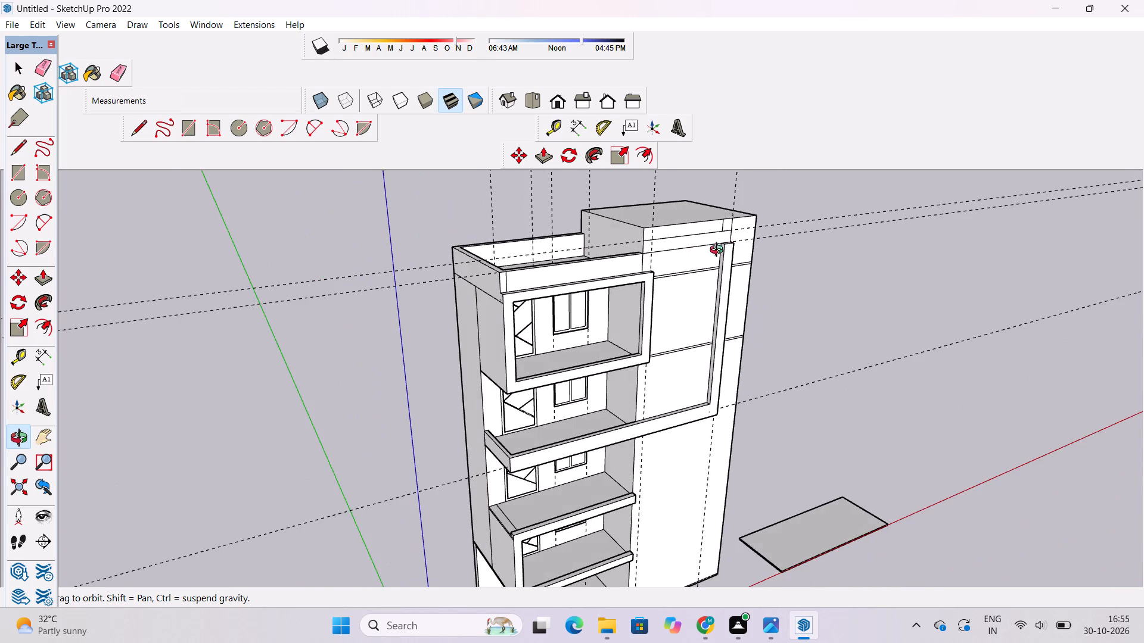
scroll(683, 251, up, 8)
shift+drag(575, 273, 712, 288)
shift+drag(596, 291, 602, 269)
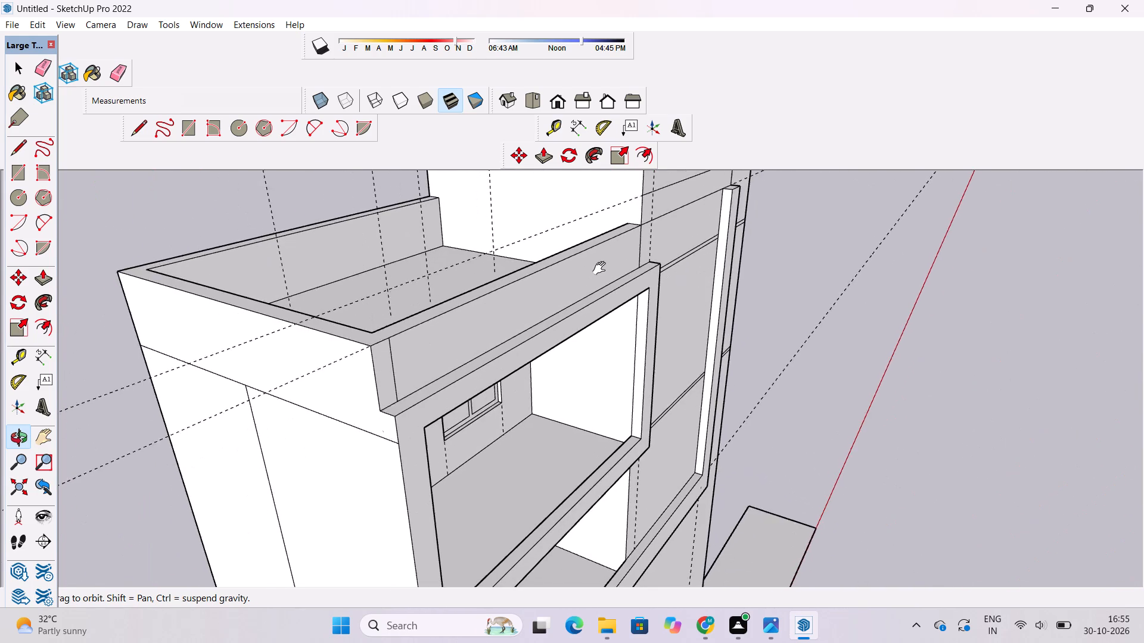
shift+drag(602, 269, 577, 295)
shift+drag(577, 265, 587, 257)
shift+drag(502, 285, 542, 258)
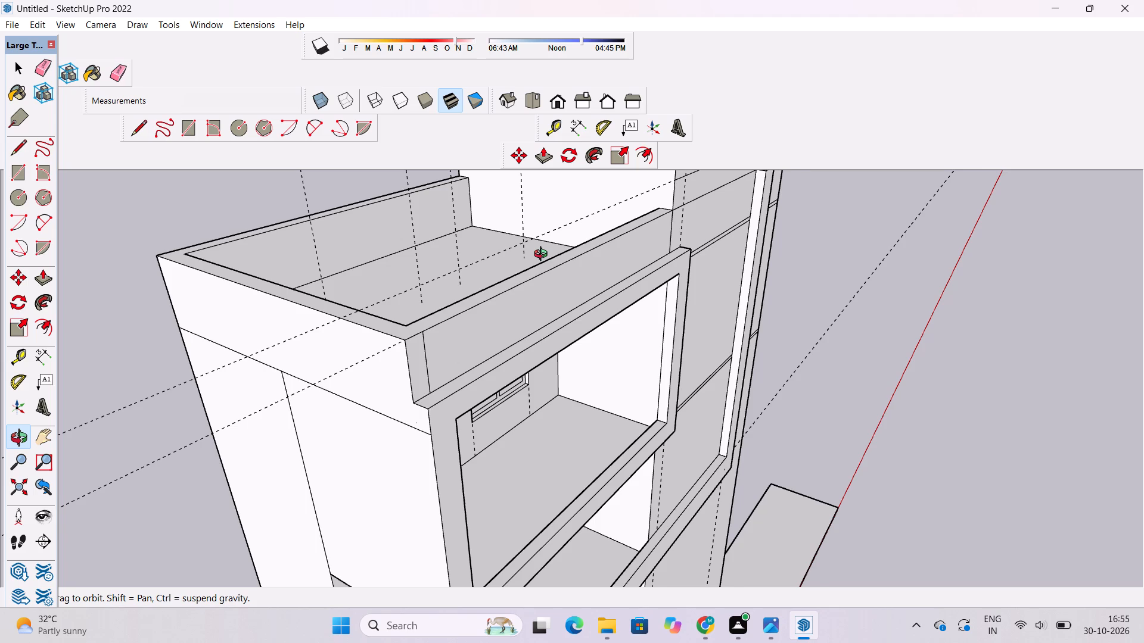
scroll(543, 255, up, 1)
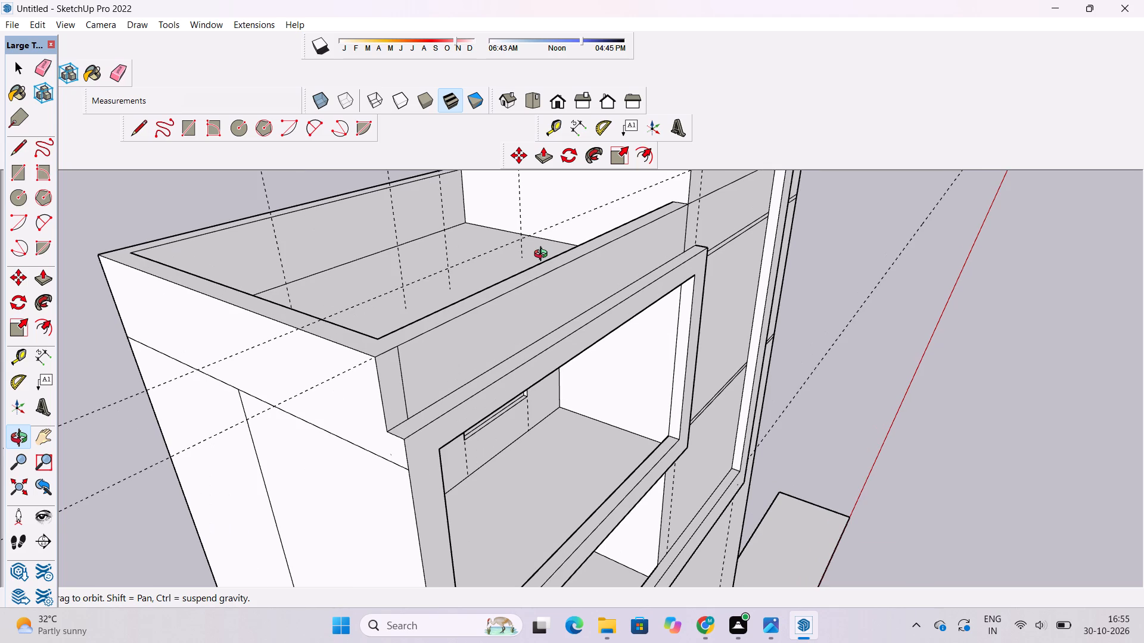
scroll(538, 258, down, 3)
shift+drag(536, 267, 530, 271)
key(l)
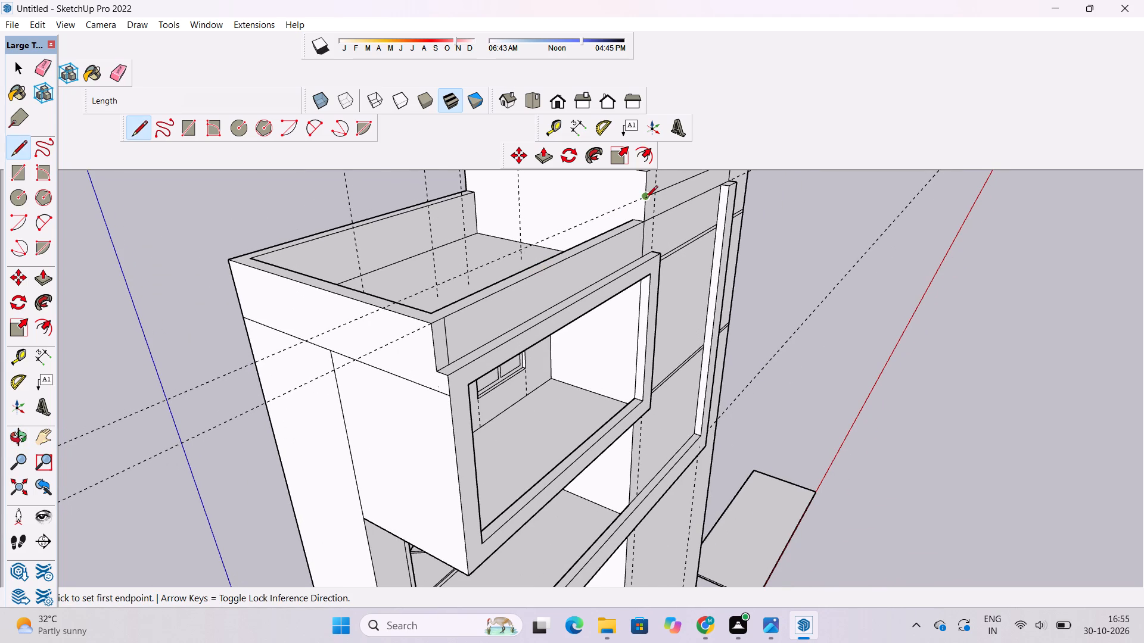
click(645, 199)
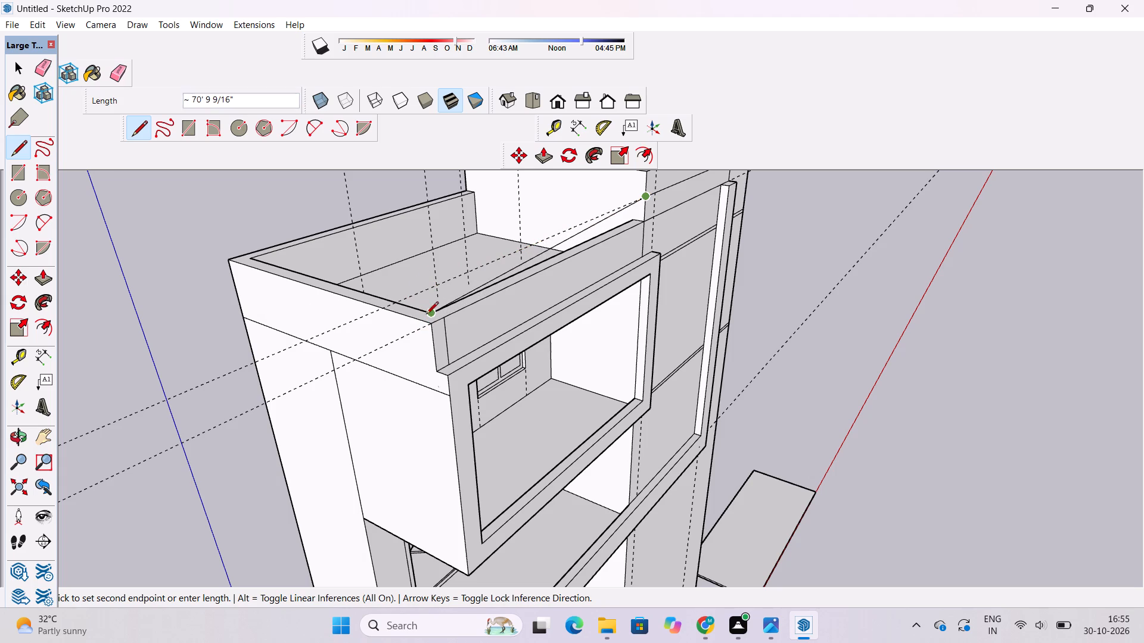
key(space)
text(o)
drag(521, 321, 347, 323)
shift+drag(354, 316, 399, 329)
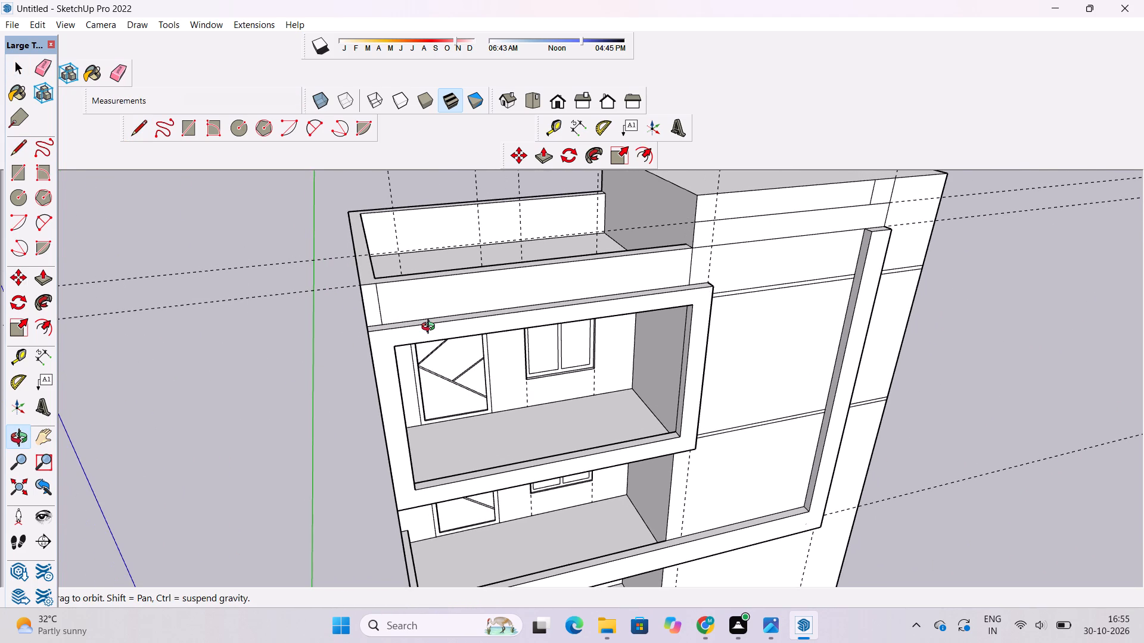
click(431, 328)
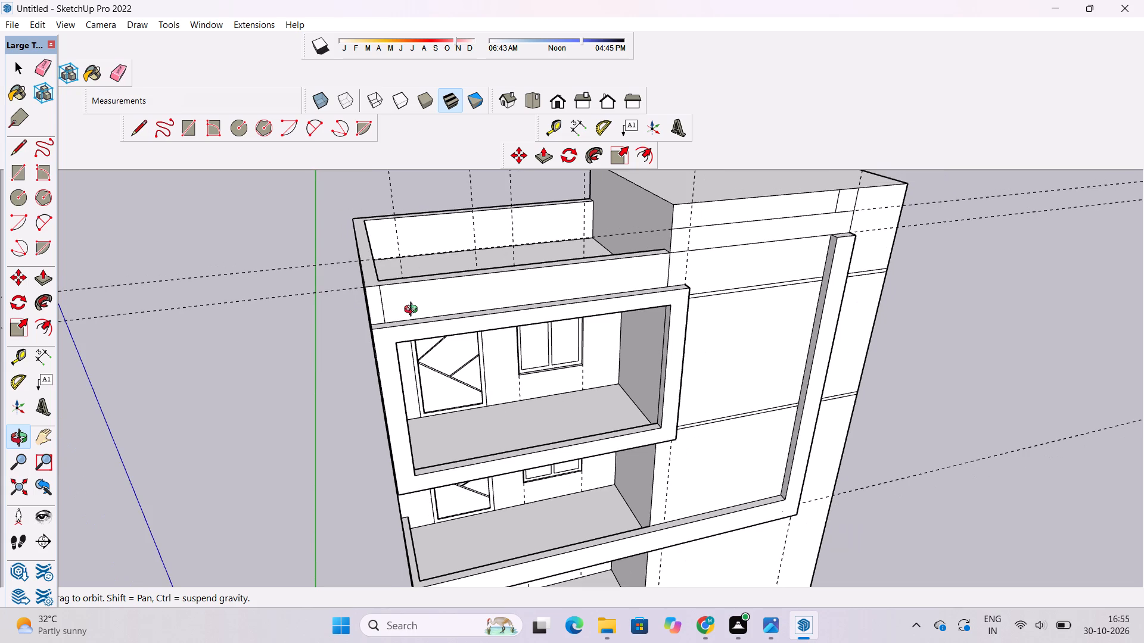
Examine the upper balcony roof's parapet, its frame and the tall block from the front, side and above.
scroll(414, 311, down, 1)
drag(593, 284, 453, 251)
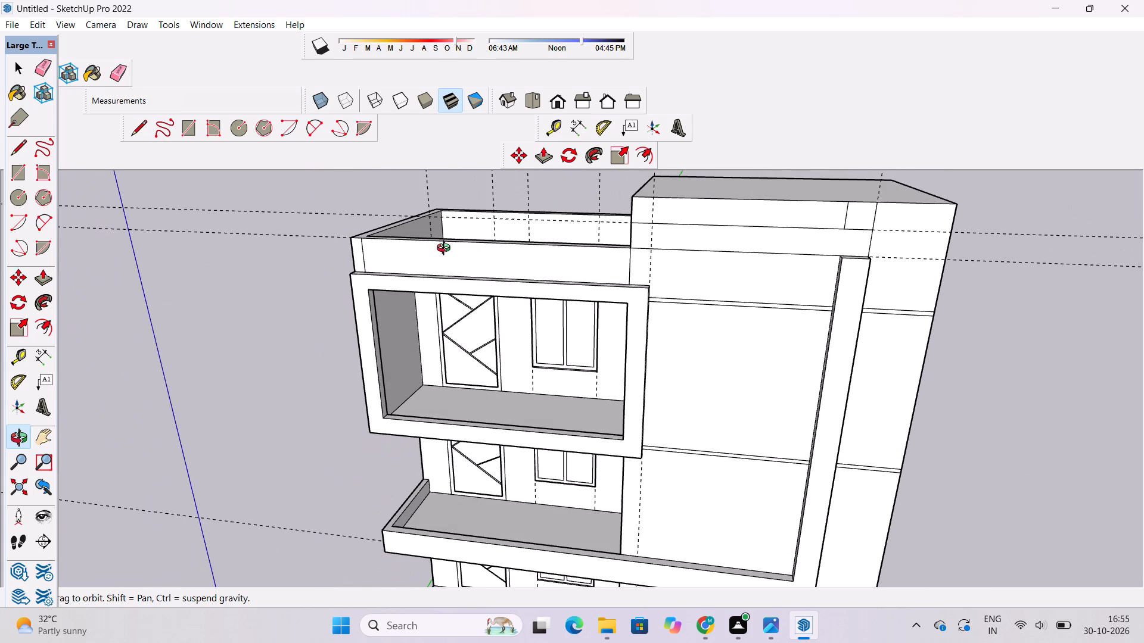
shift+drag(365, 251, 371, 270)
drag(371, 270, 396, 236)
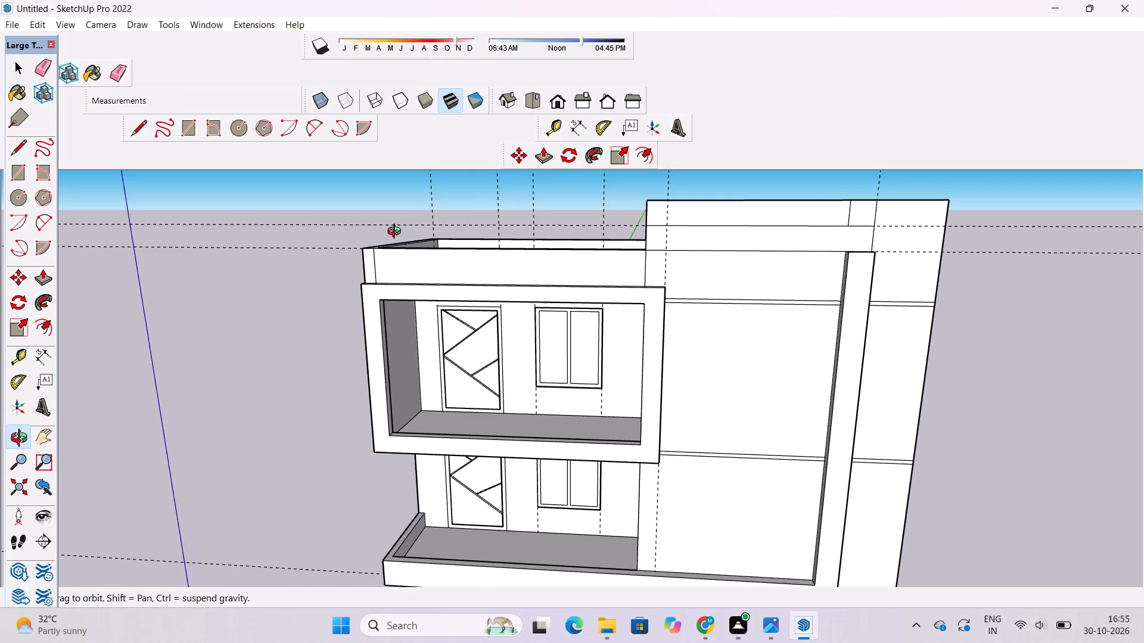
drag(371, 248, 692, 313)
scroll(674, 266, up, 2)
shift+drag(633, 266, 581, 267)
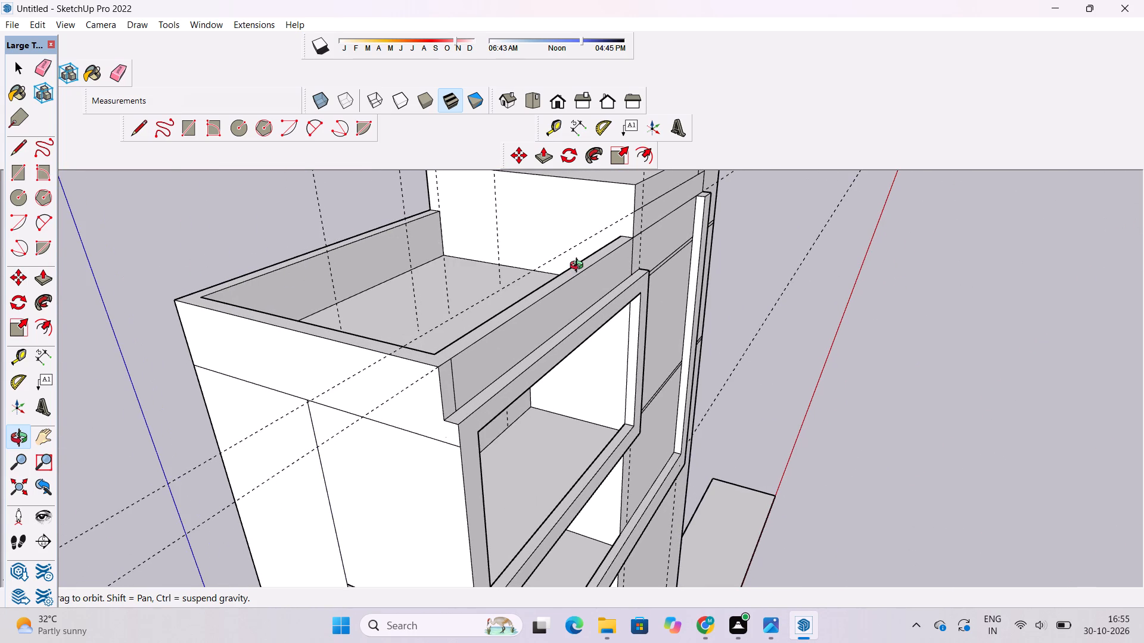
shift+drag(561, 295, 559, 284)
drag(554, 285, 559, 284)
scroll(563, 273, down, 4)
shift+drag(563, 272, 604, 299)
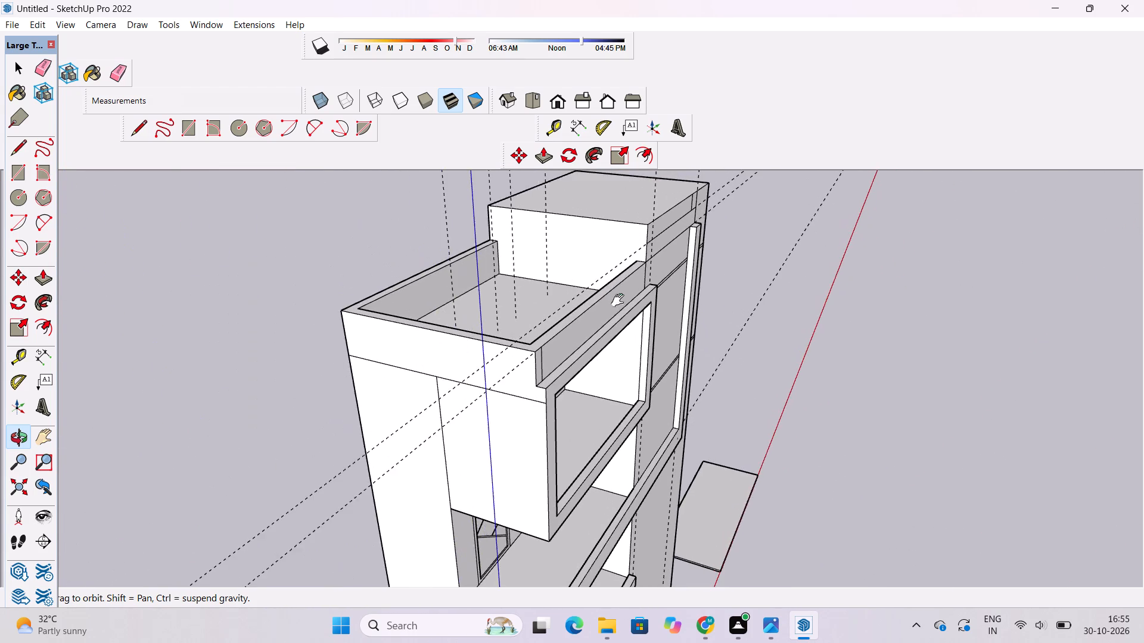
drag(614, 302, 421, 315)
shift+drag(897, 224, 860, 253)
drag(834, 271, 627, 299)
Push/Pull the horizontal strip near the top of the tall block's front face out to the upright frame's front face.
drag(617, 331, 622, 292)
shift+drag(666, 324, 670, 285)
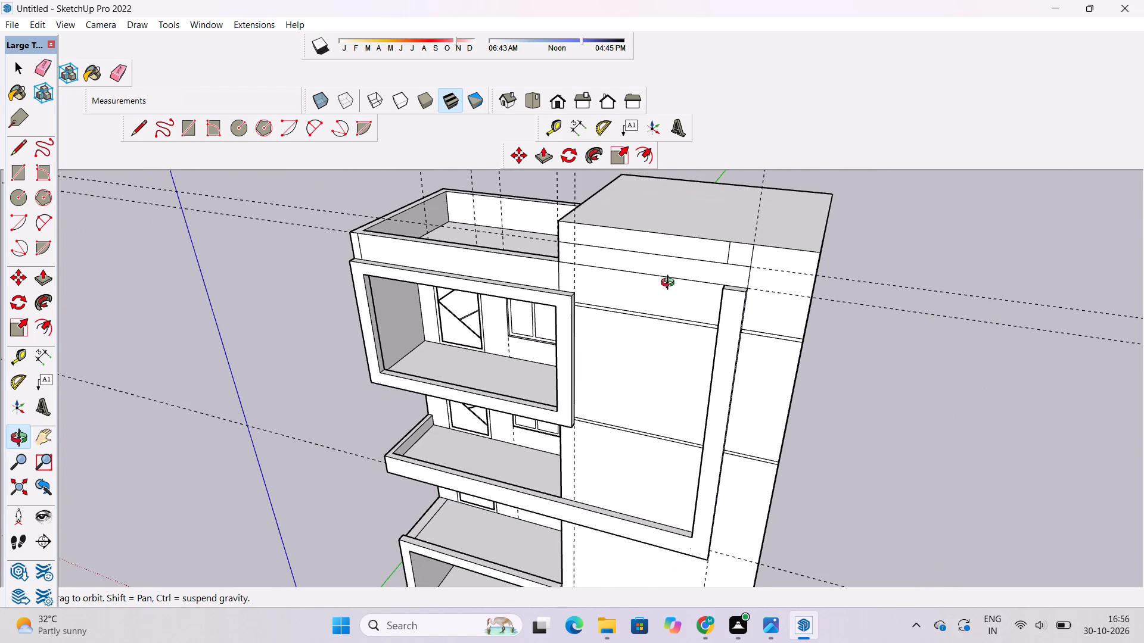
drag(670, 286, 579, 292)
shift+drag(589, 301, 616, 299)
shift+drag(676, 299, 682, 285)
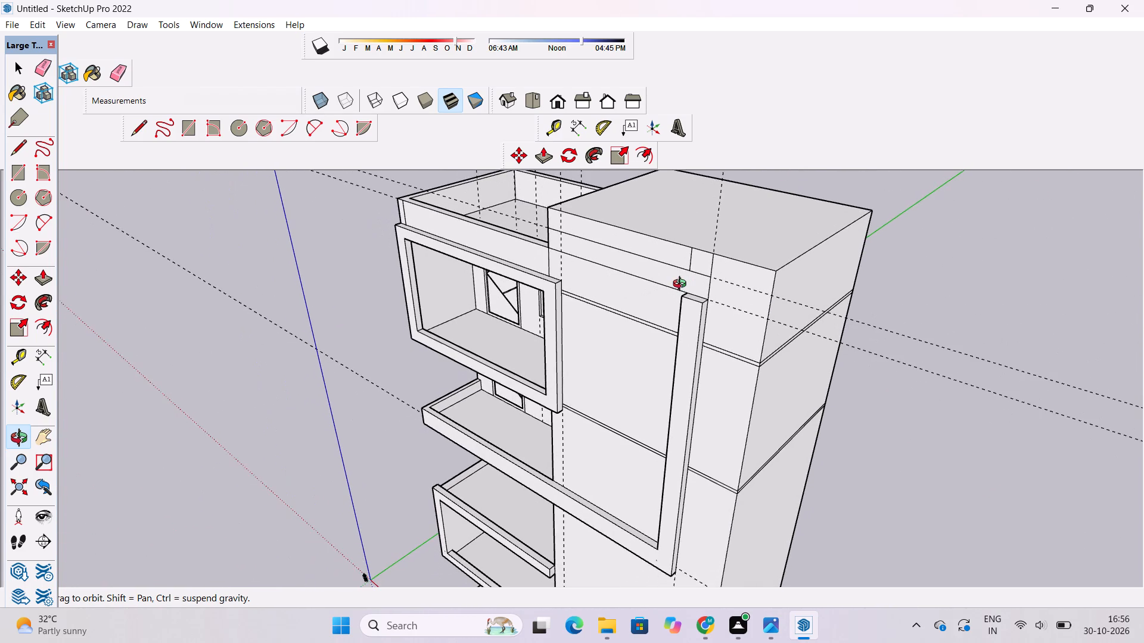
drag(682, 285, 682, 273)
key(p)
click(696, 266)
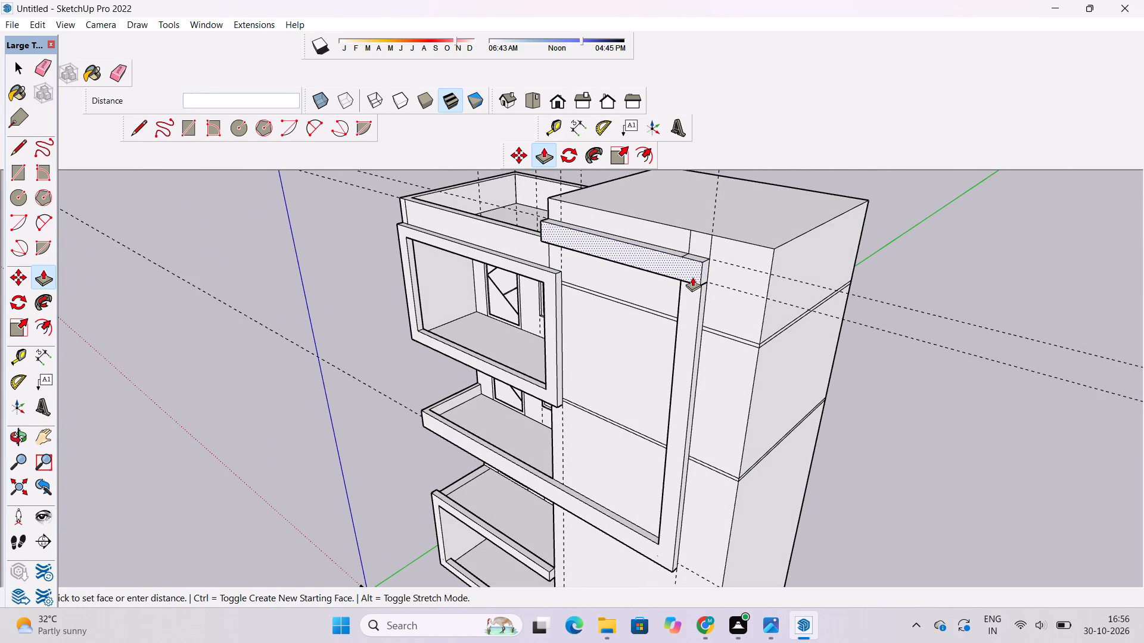
click(695, 300)
Erase the short edge across the new top band's upper face and the seam edges where the band meets the upright frame.
scroll(711, 278, down, 3)
key(o)
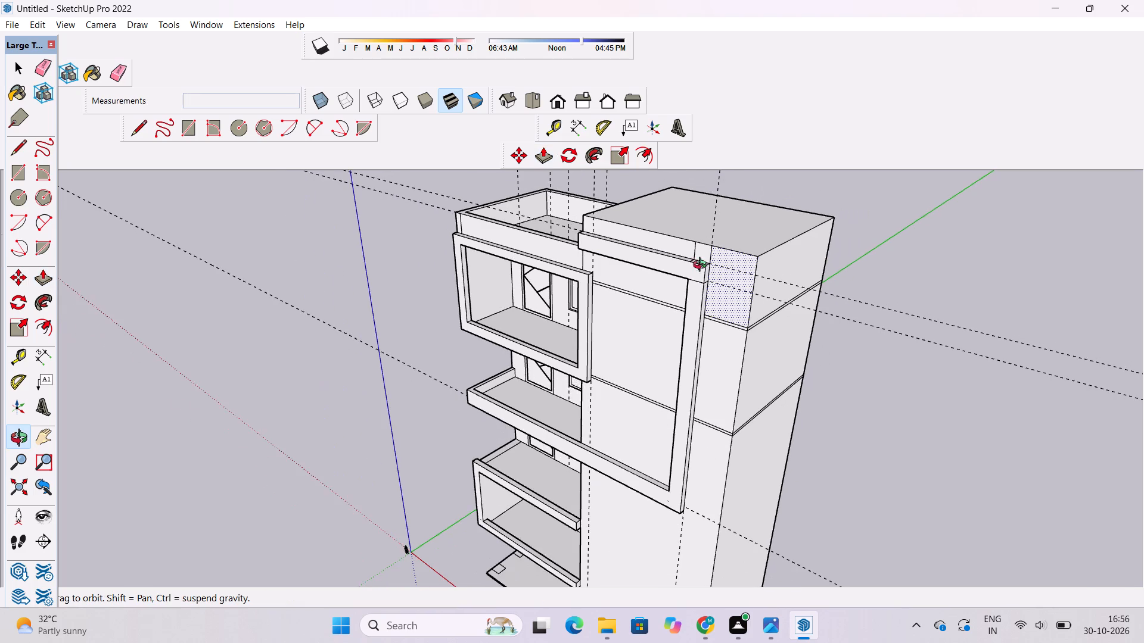
drag(698, 264, 672, 322)
scroll(691, 320, up, 16)
key(e)
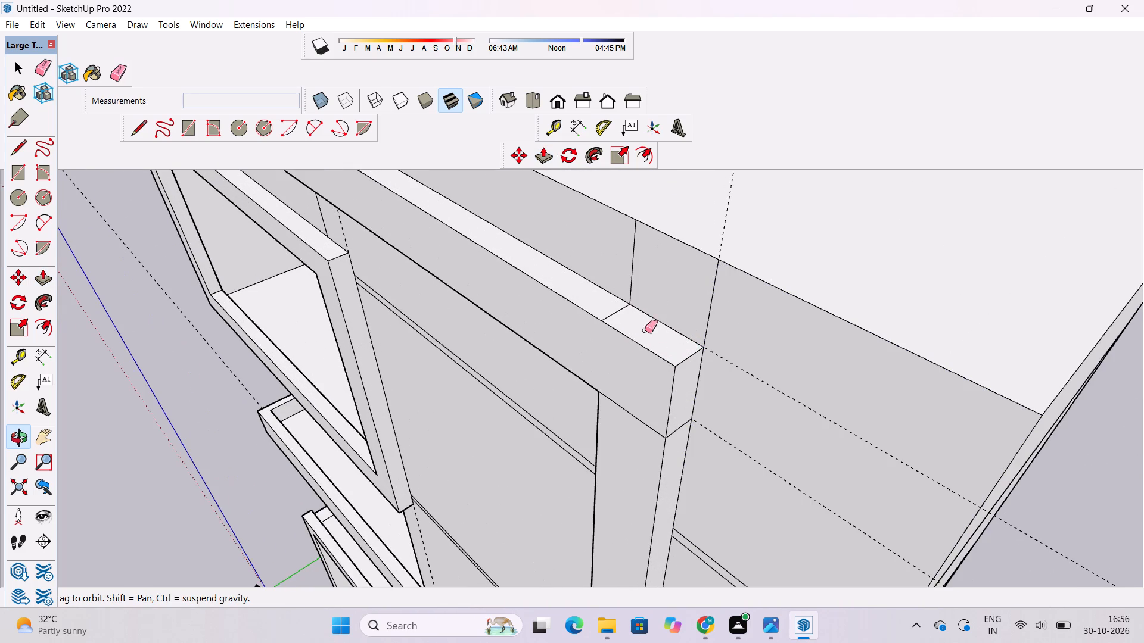
click(620, 310)
scroll(636, 289, down, 6)
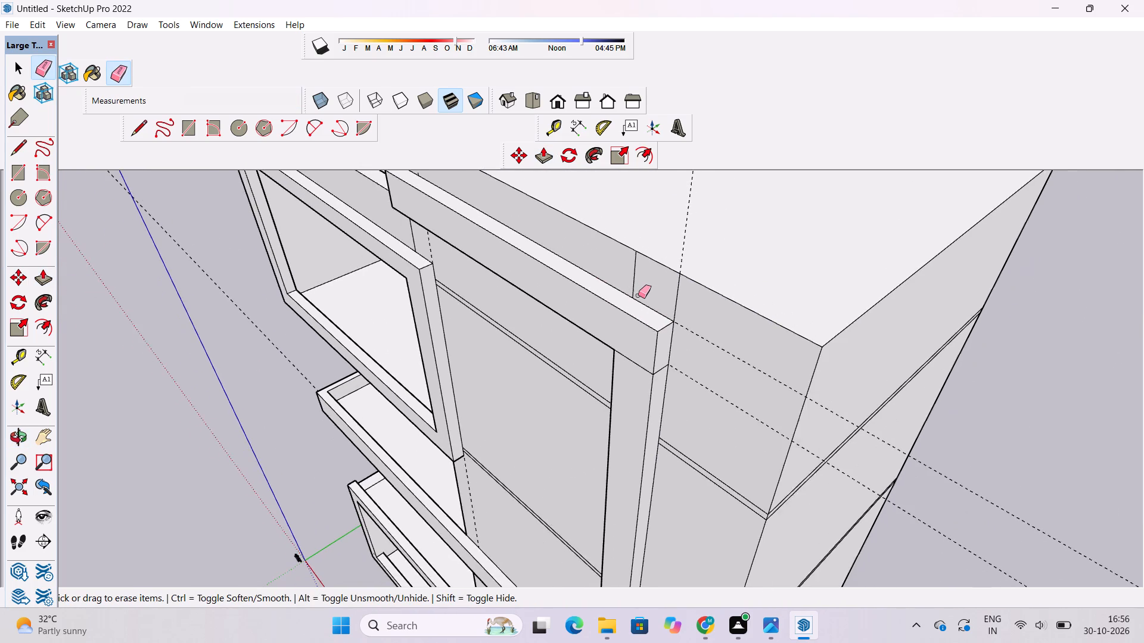
scroll(675, 378, up, 8)
drag(653, 348, 643, 358)
drag(615, 348, 606, 365)
Examine the balconies, the tall block's completed top band and the upper parapet from the front, side and above.
scroll(746, 288, down, 10)
key(o)
drag(475, 370, 721, 286)
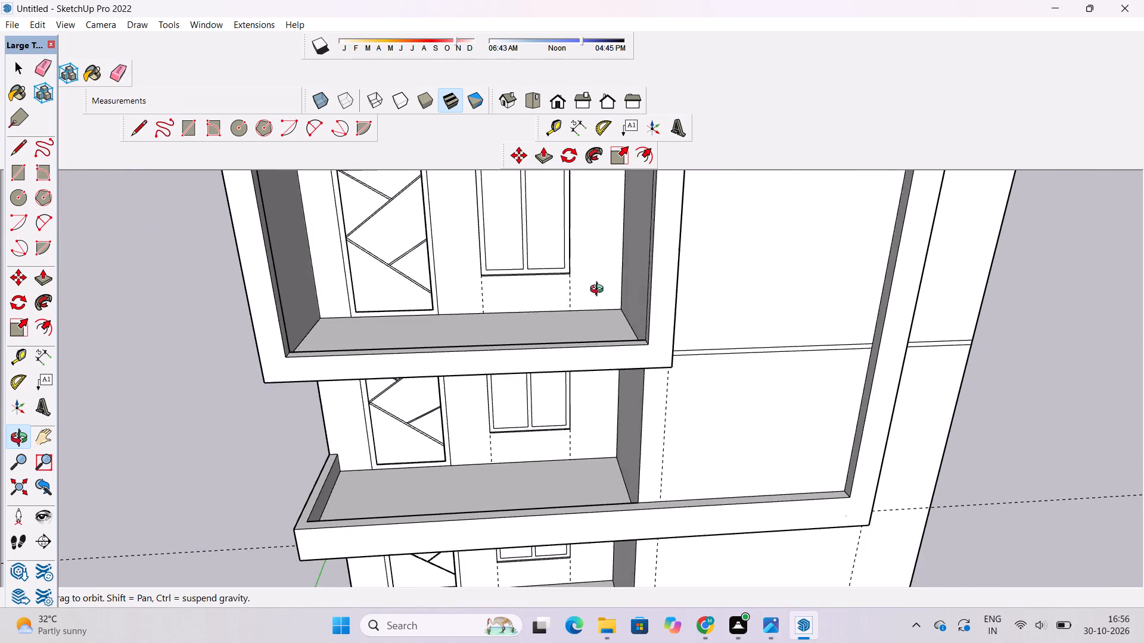
scroll(493, 287, down, 8)
shift+drag(593, 264, 576, 295)
drag(576, 295, 704, 200)
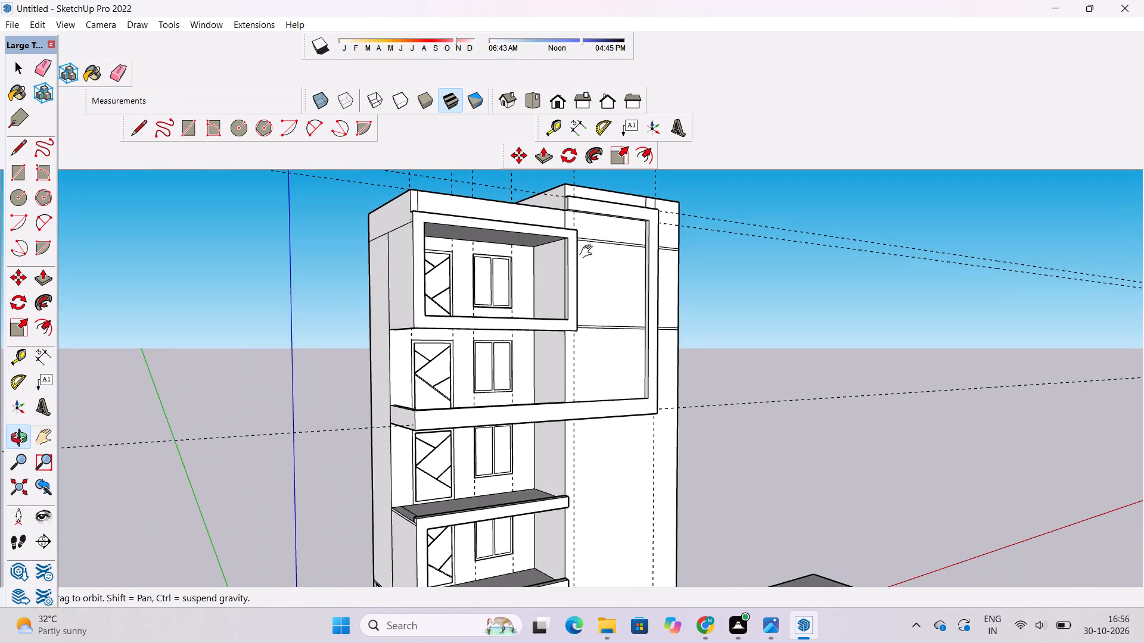
shift+drag(589, 252, 674, 416)
scroll(666, 213, up, 4)
drag(646, 227, 851, 236)
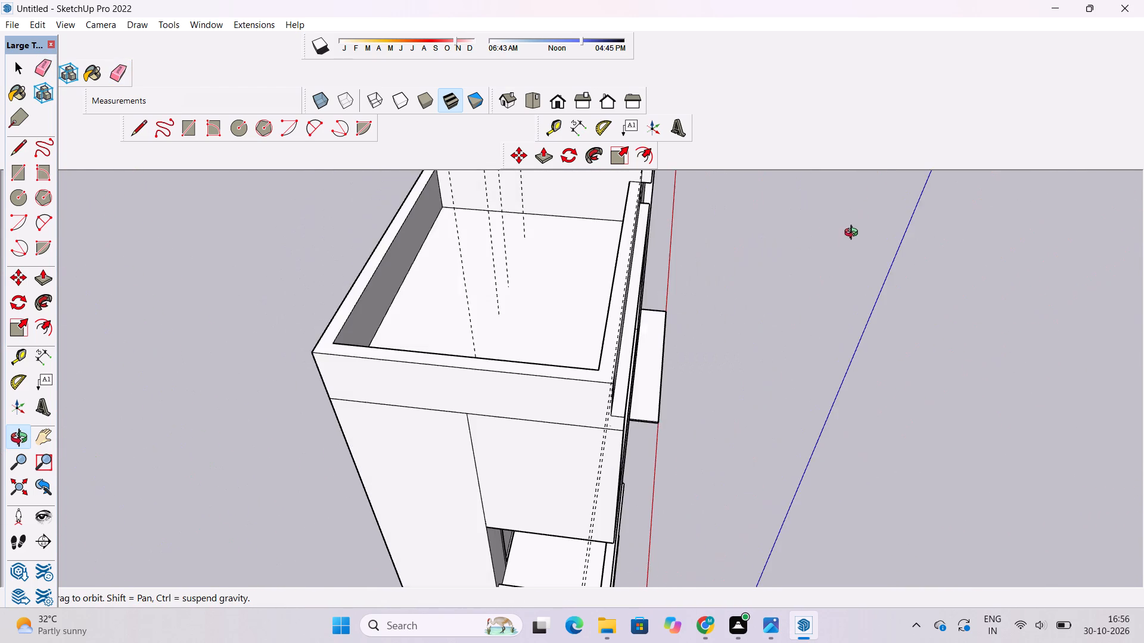
scroll(672, 203, down, 5)
shift+drag(663, 210, 628, 242)
drag(615, 254, 520, 266)
shift+drag(632, 257, 592, 239)
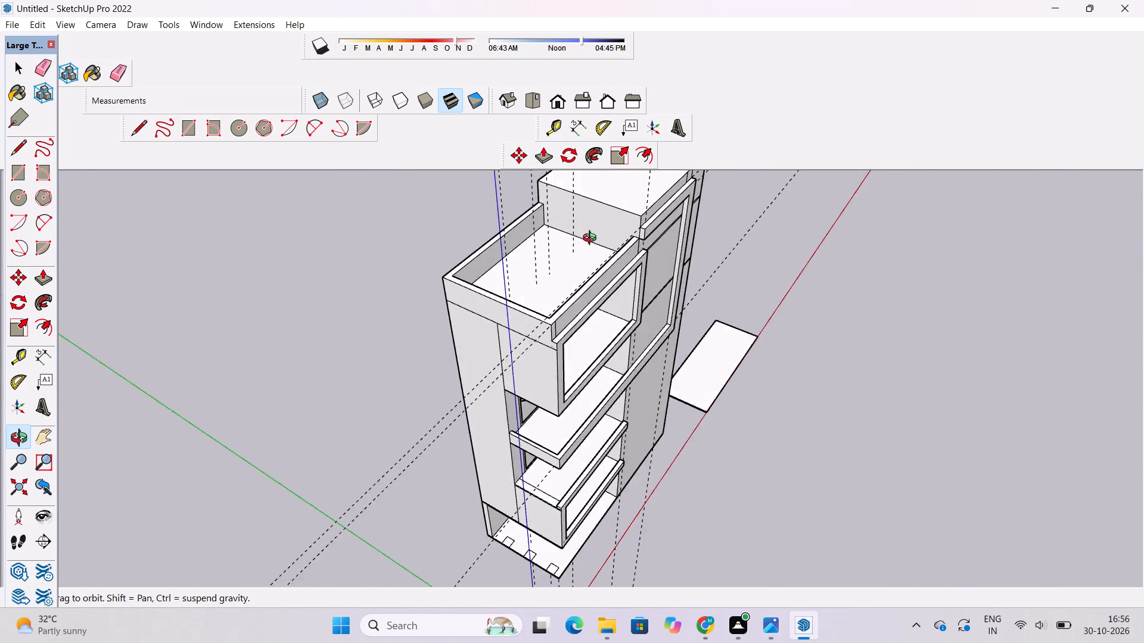
shift+drag(592, 239, 517, 177)
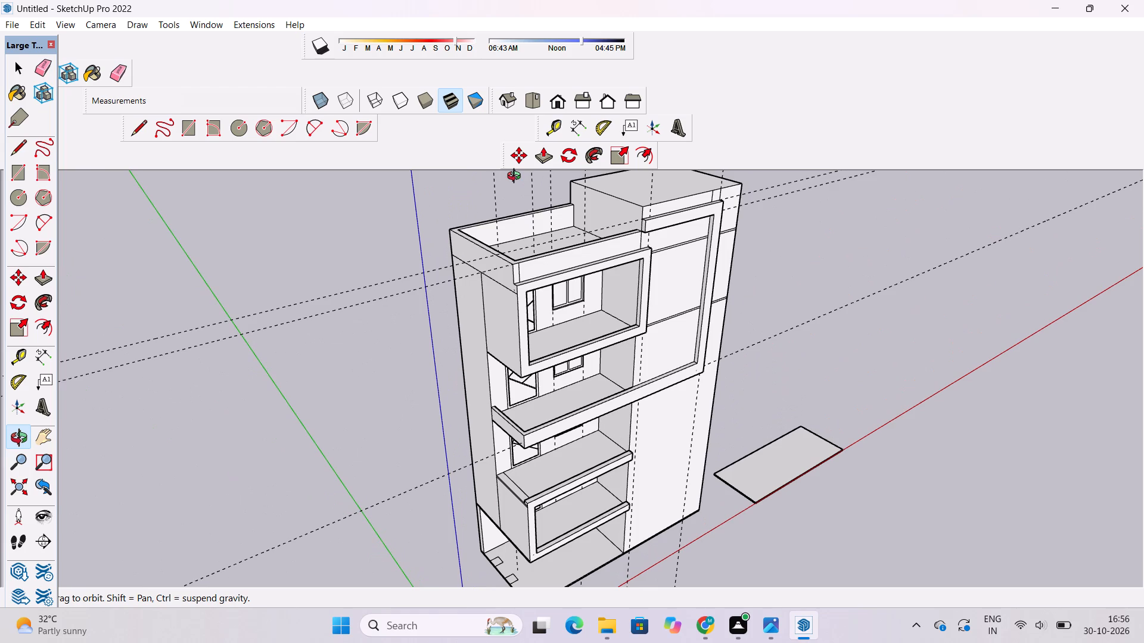
drag(567, 199, 685, 232)
Extend the top band's end face 73' 6" along the upper balcony's front to the parapet's outer corner with Push/Pull.
scroll(630, 236, up, 1)
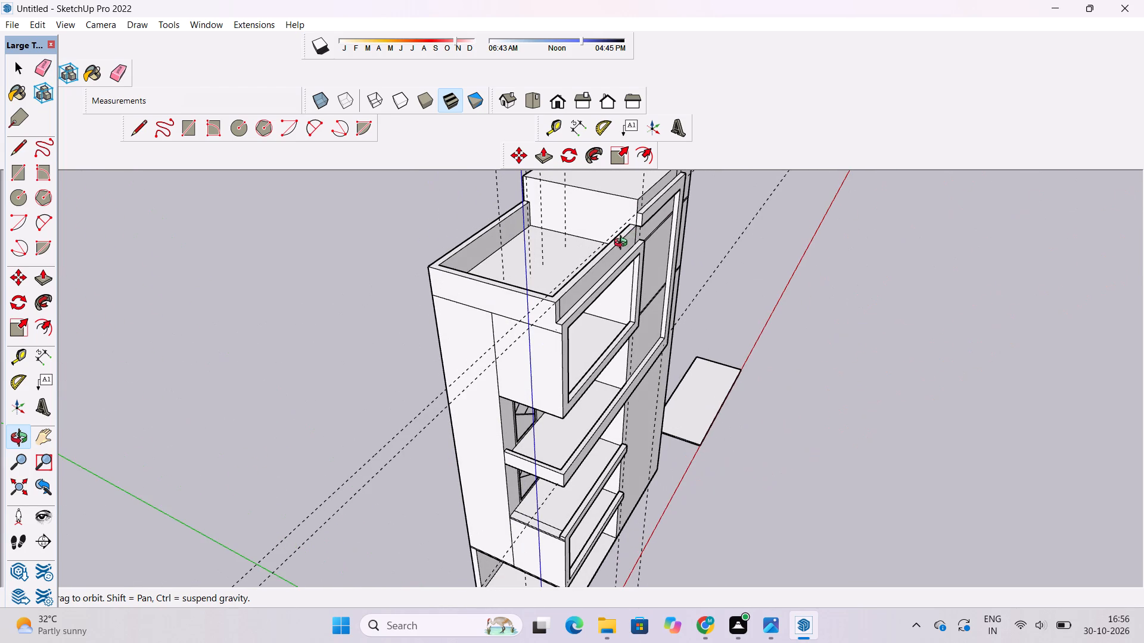
shift+drag(626, 239, 636, 196)
drag(636, 198, 583, 276)
scroll(614, 252, up, 4)
key(p)
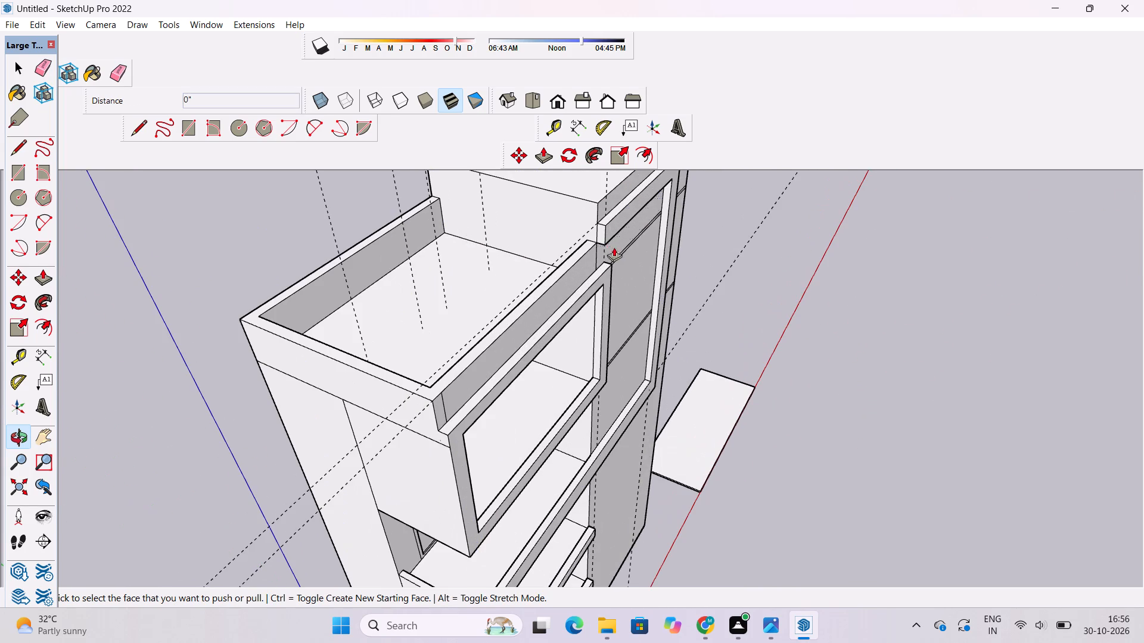
click(598, 228)
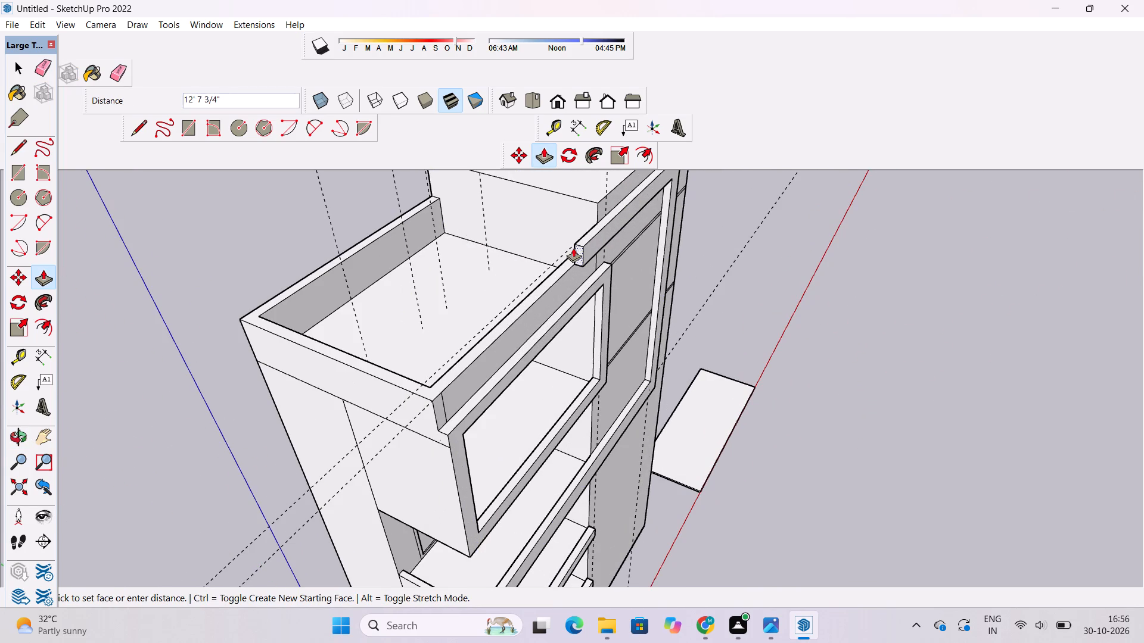
scroll(575, 246, down, 5)
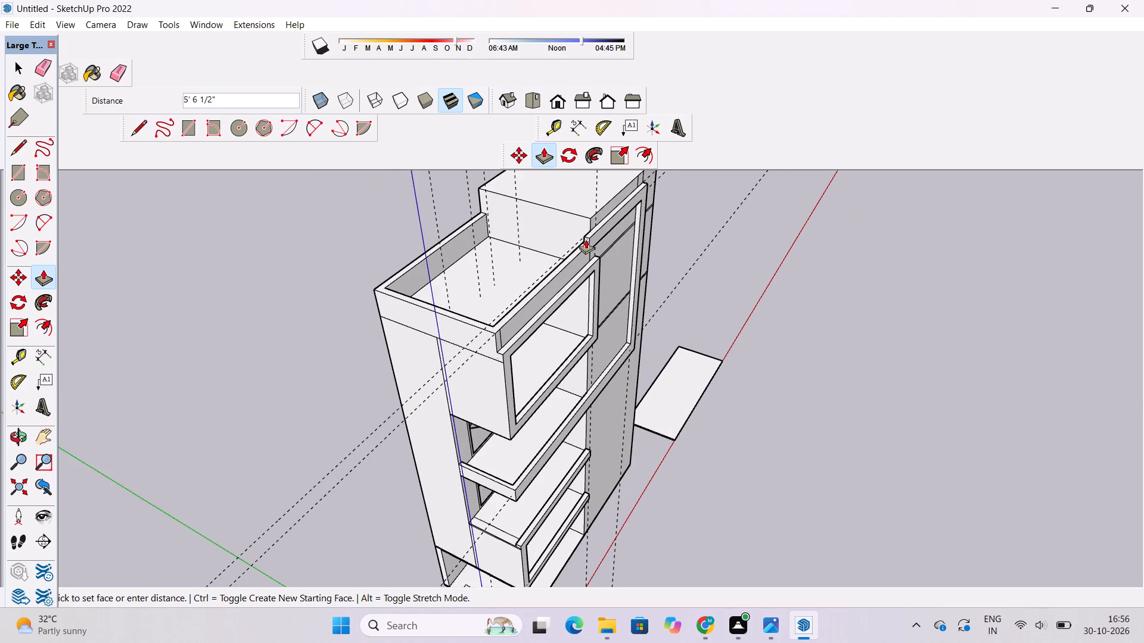
scroll(586, 239, down, 4)
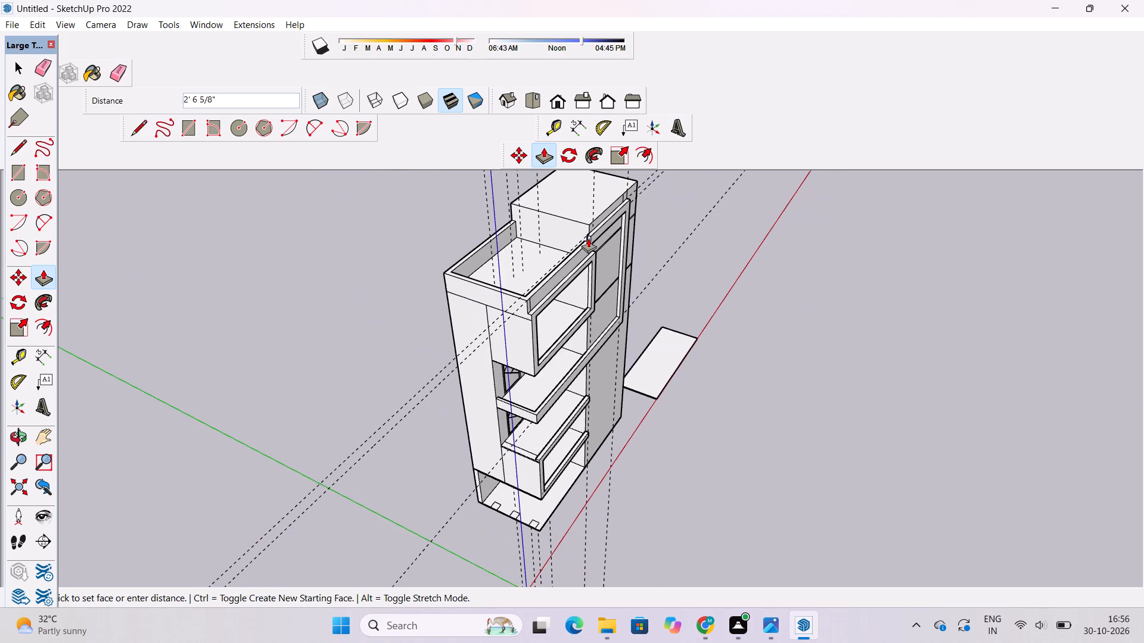
scroll(588, 238, down, 4)
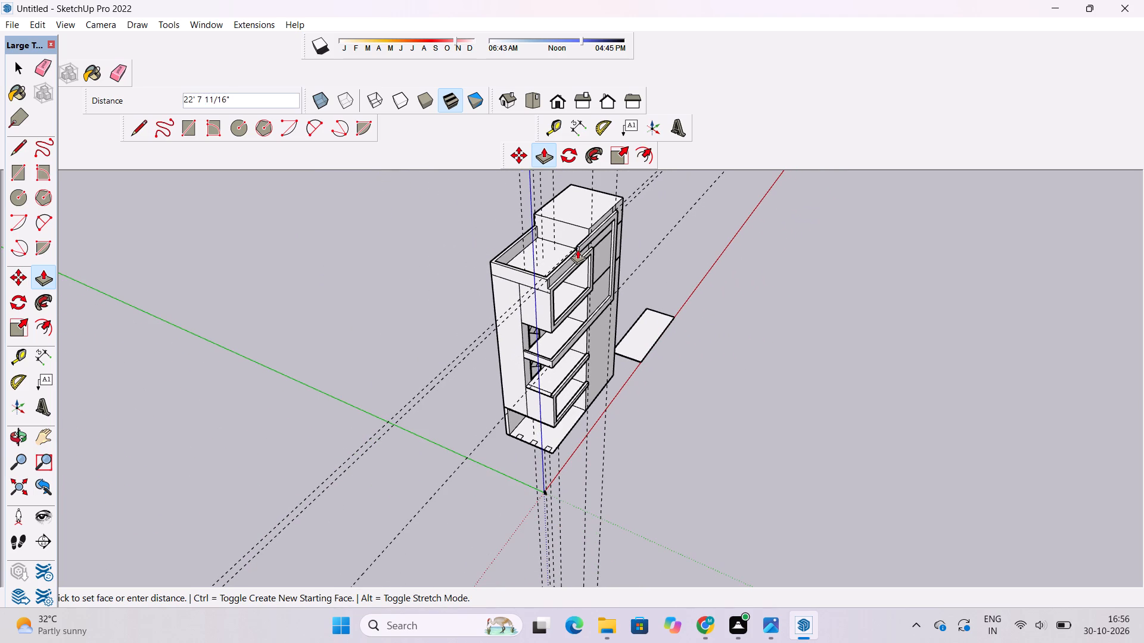
scroll(549, 283, up, 8)
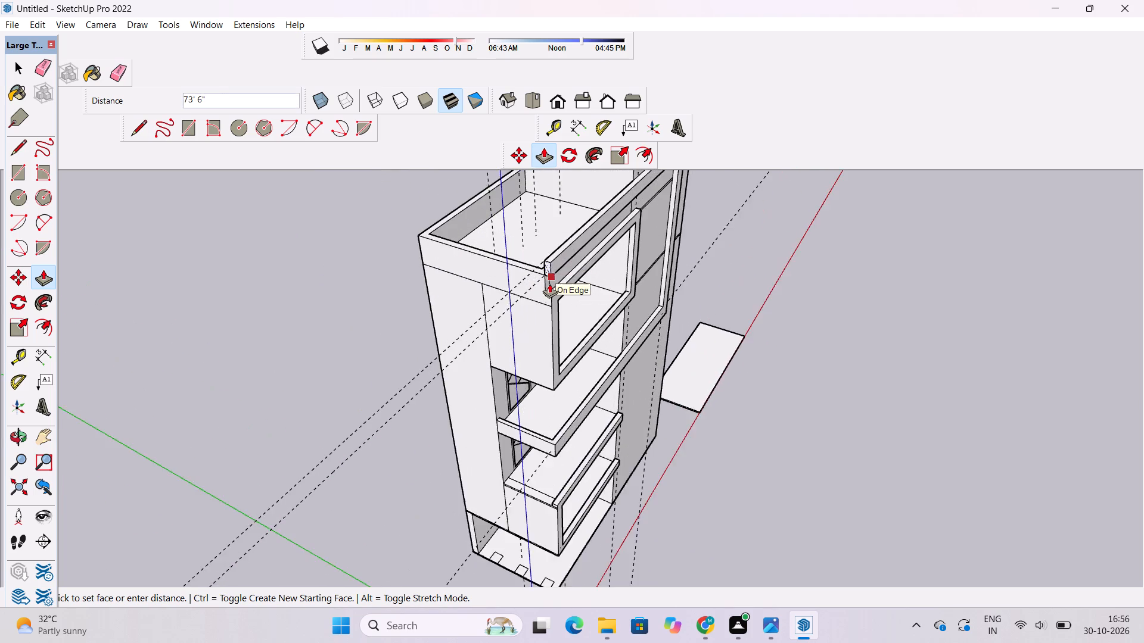
scroll(549, 283, up, 9)
click(543, 283)
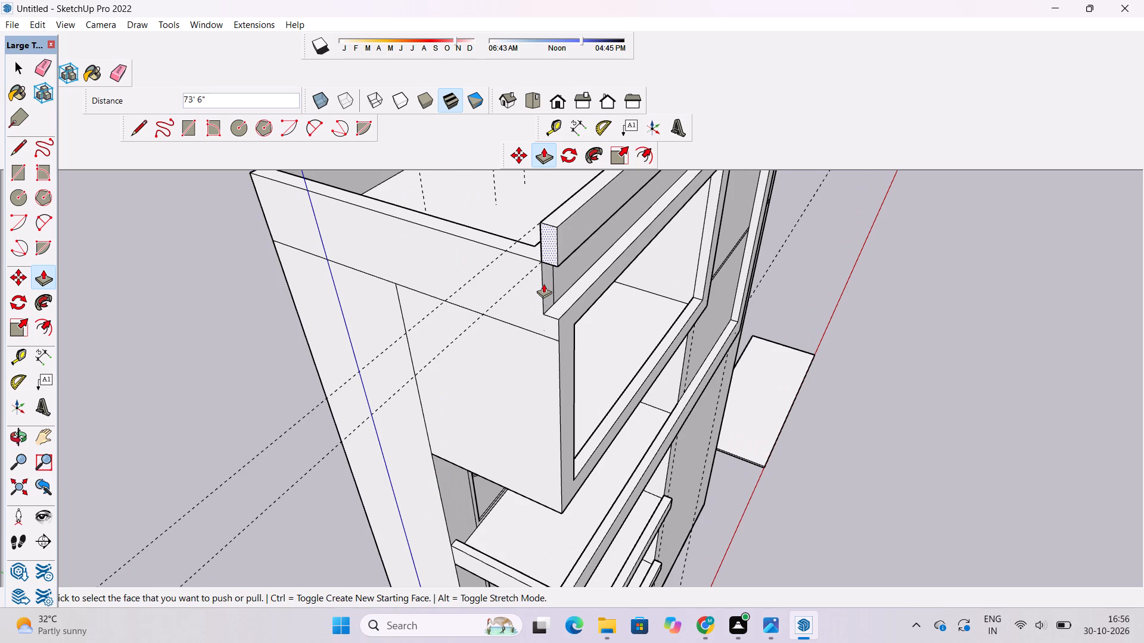
Examine the extended top band's outer end against the parapet corner from the front and the balcony side.
key(o)
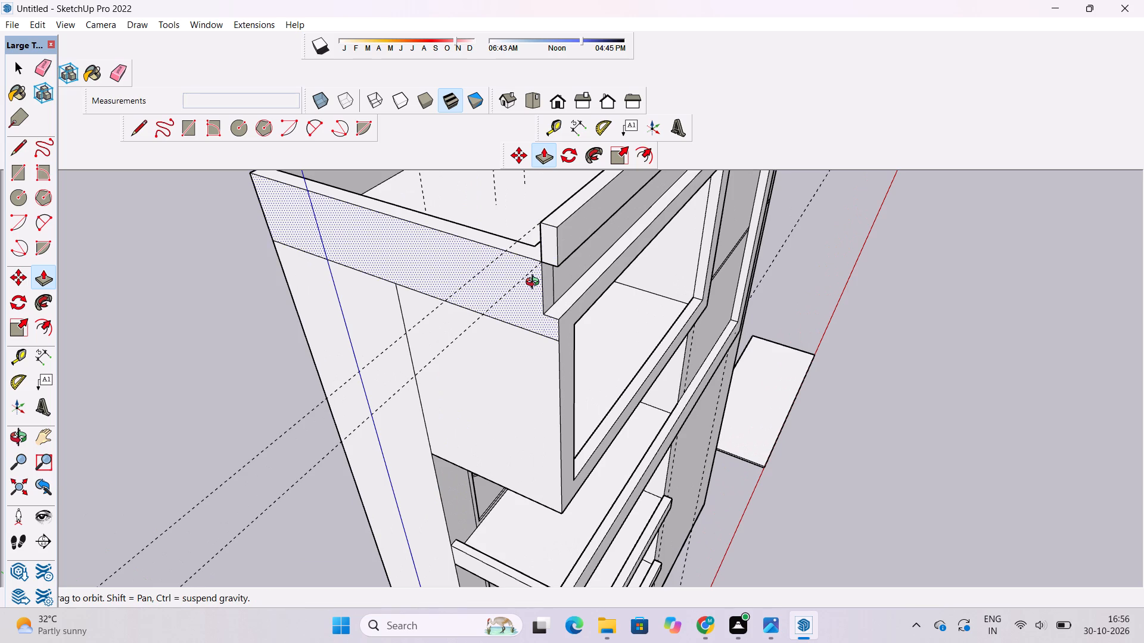
scroll(620, 263, down, 2)
drag(648, 280, 622, 281)
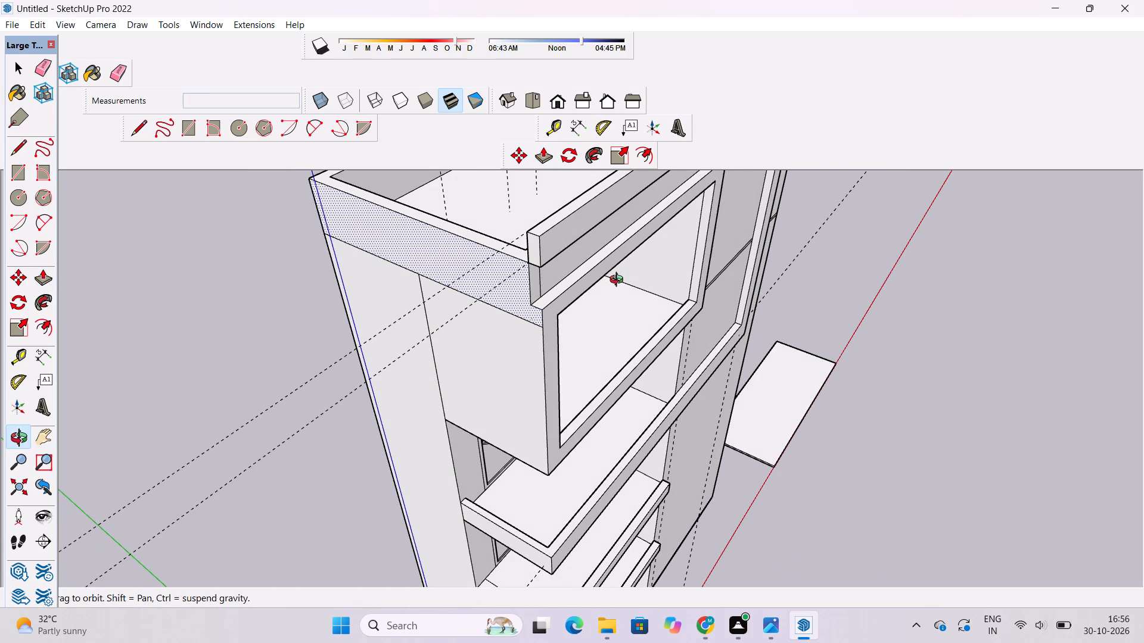
scroll(591, 247, down, 6)
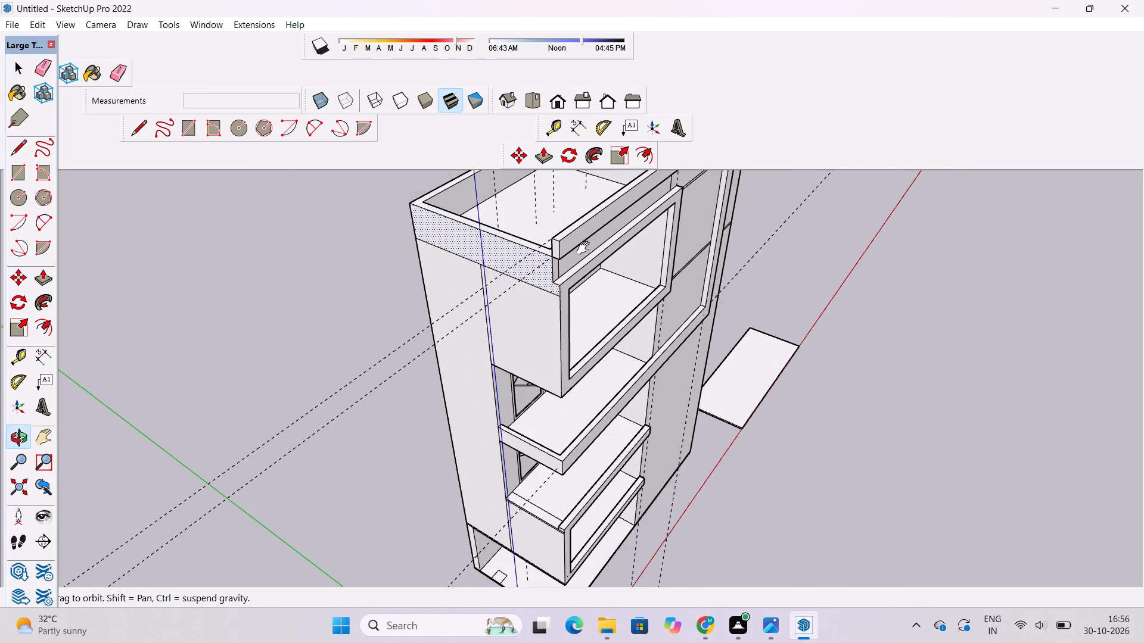
shift+drag(585, 248, 580, 270)
drag(538, 283, 563, 294)
key(space)
key(o)
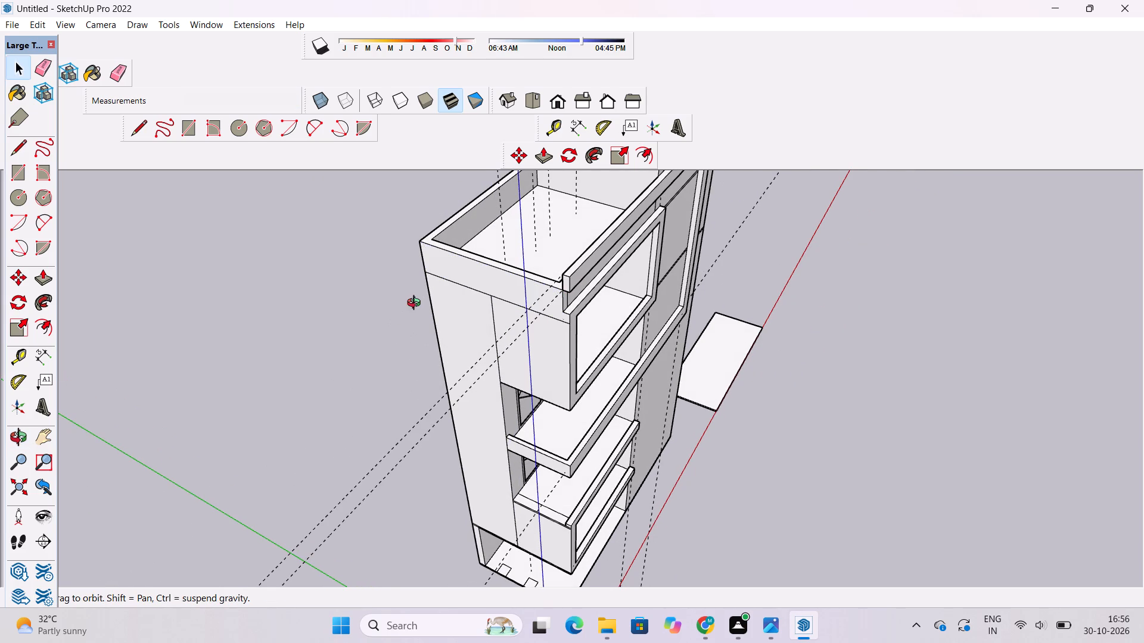
scroll(424, 299, down, 1)
drag(428, 299, 621, 324)
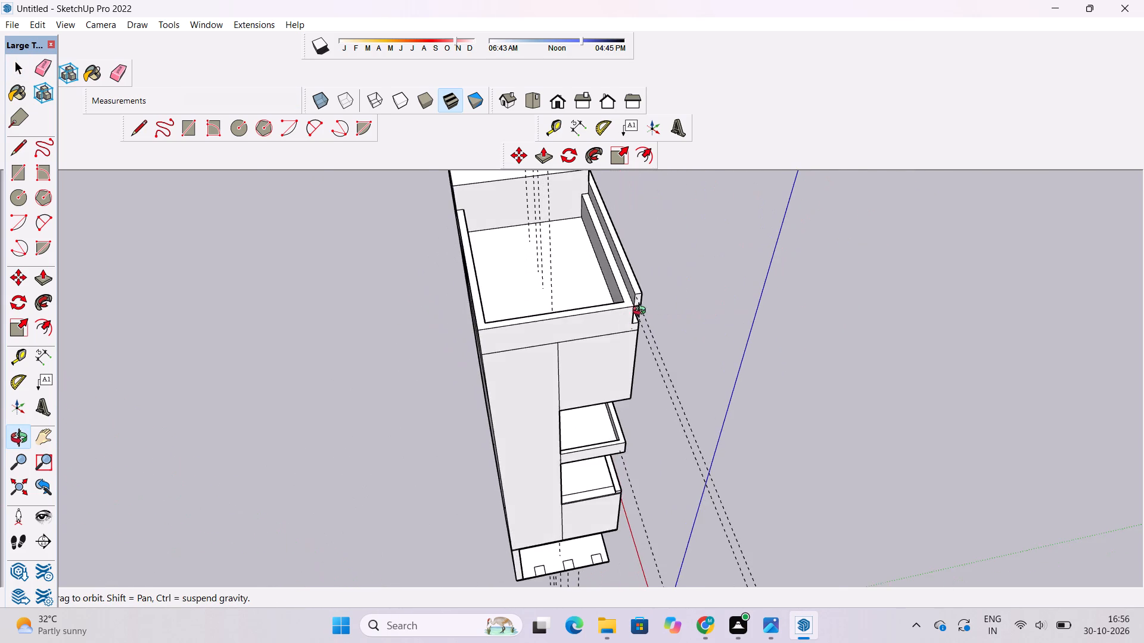
Push/Pull the top band's outer end face a further 2' beyond the parapet corner.
scroll(641, 312, up, 7)
shift+drag(635, 300, 593, 305)
drag(608, 317, 423, 333)
shift+drag(417, 331, 503, 376)
drag(506, 379, 500, 376)
shift+drag(537, 350, 537, 366)
drag(539, 366, 547, 347)
key(p)
scroll(556, 327, up, 2)
scroll(574, 298, down, 5)
scroll(560, 308, up, 4)
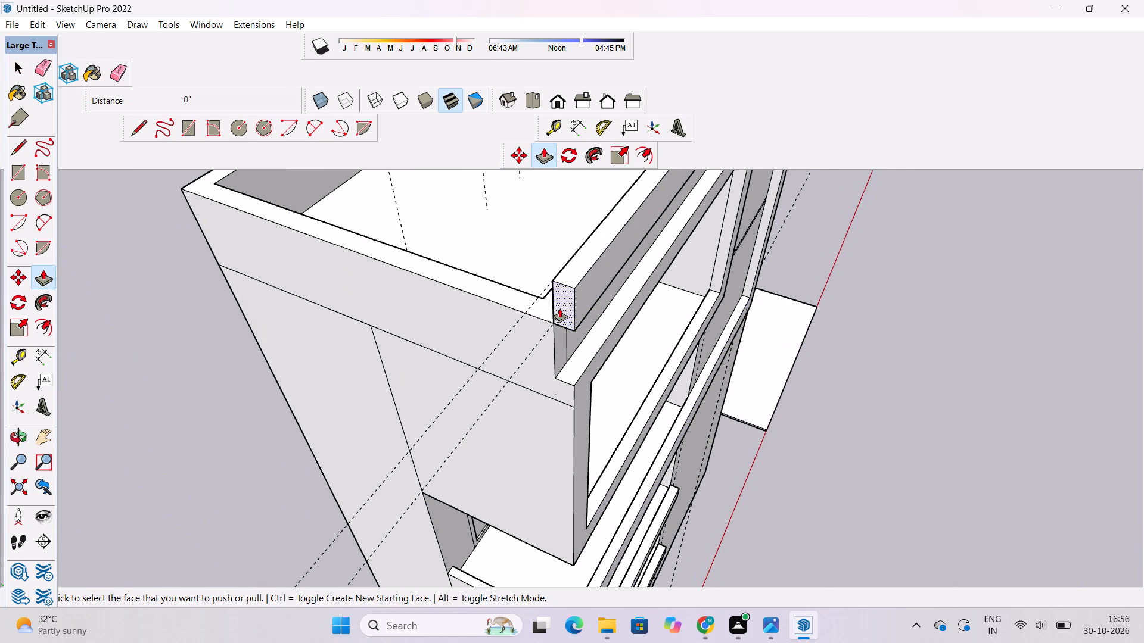
click(561, 307)
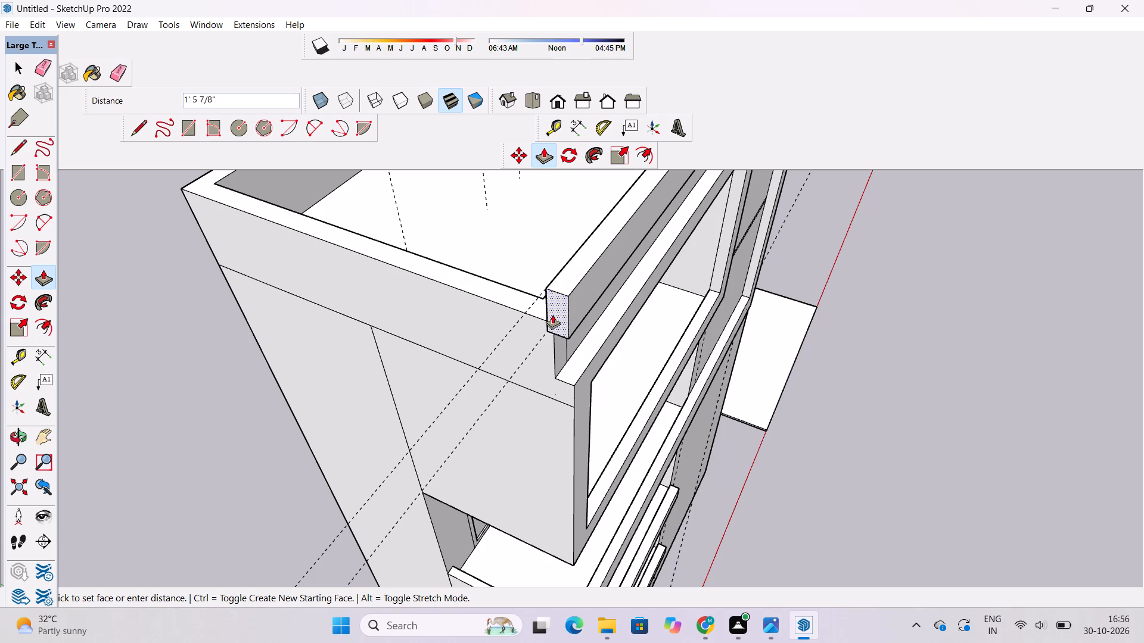
text(2')
key(Return)
Draw a 6' vertical line on the back of the band's overhanging end, from the parapet's outer corner to the band's top edge.
key(o)
scroll(484, 268, down, 1)
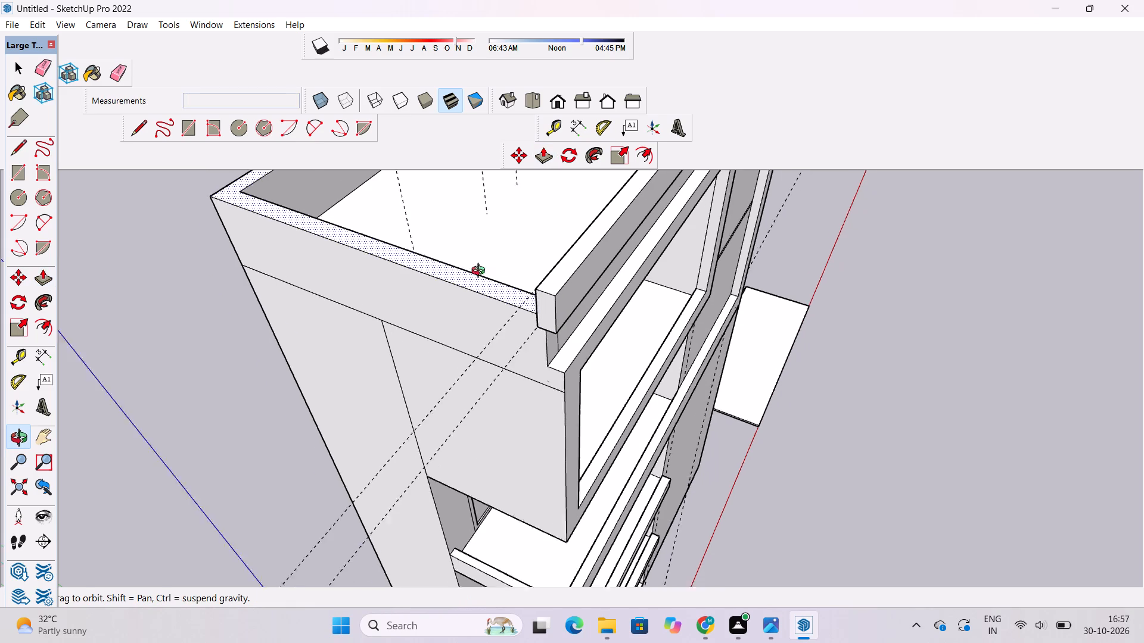
scroll(481, 272, down, 2)
shift+drag(444, 326, 775, 346)
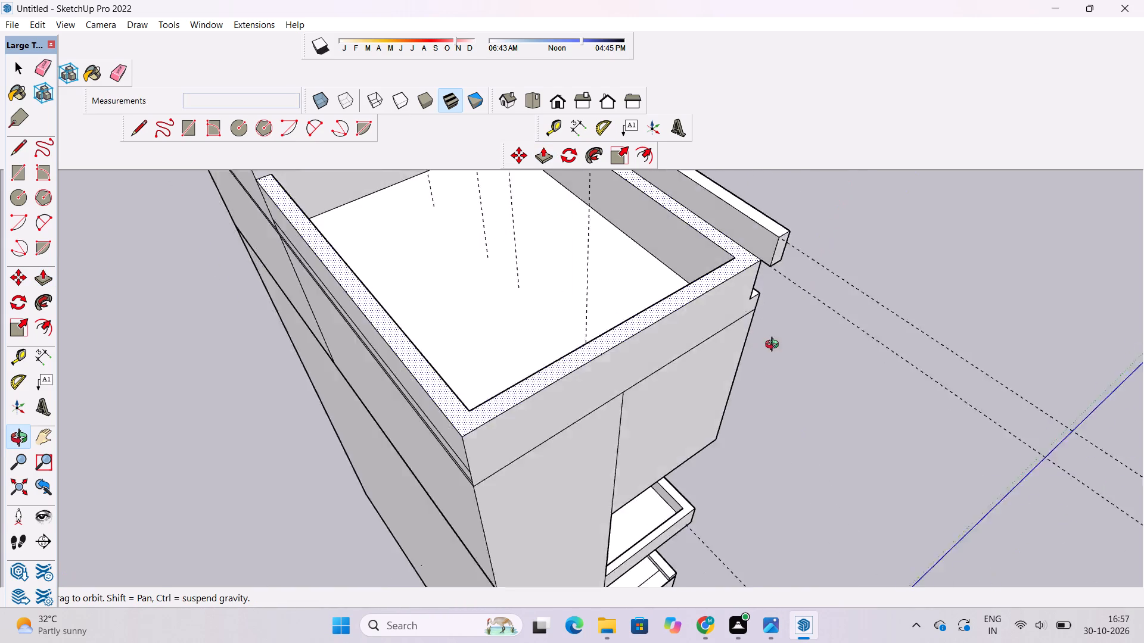
shift+drag(775, 346, 785, 346)
scroll(788, 249, up, 4)
scroll(788, 252, down, 3)
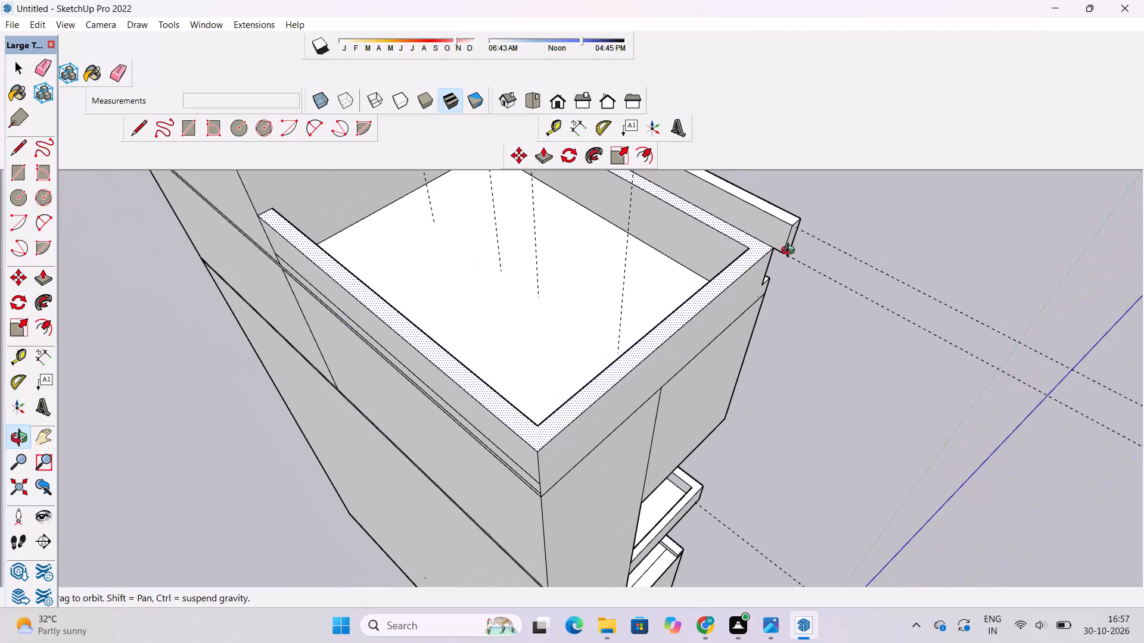
drag(793, 255, 813, 264)
shift+drag(791, 264, 792, 285)
drag(792, 289, 810, 264)
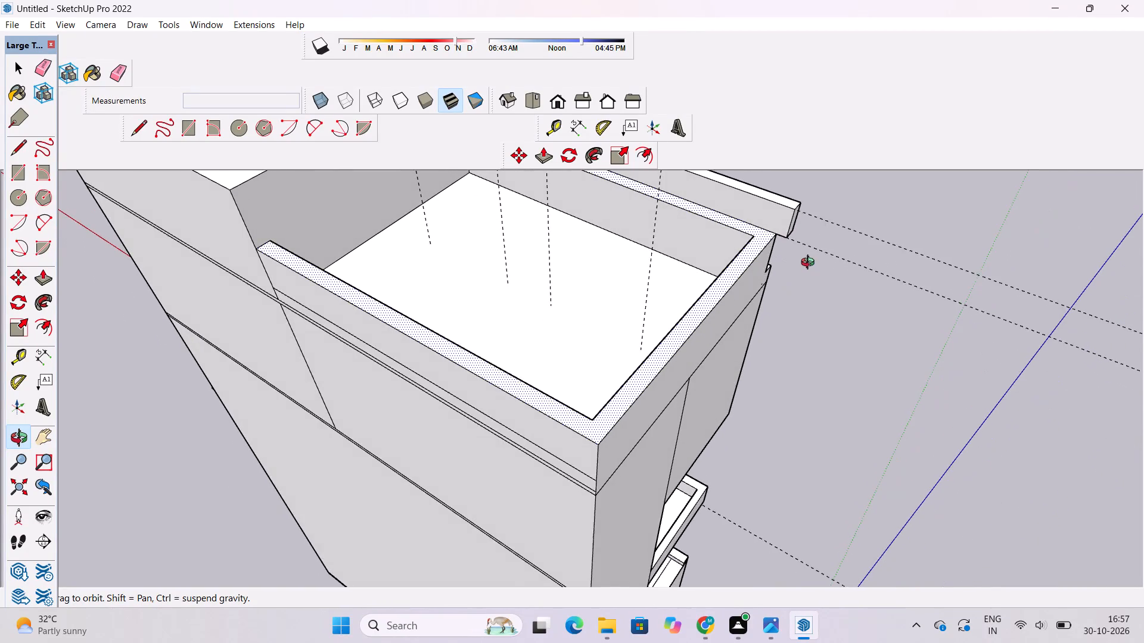
shift+drag(804, 266, 797, 298)
drag(790, 297, 797, 286)
key(l)
scroll(770, 258, up, 9)
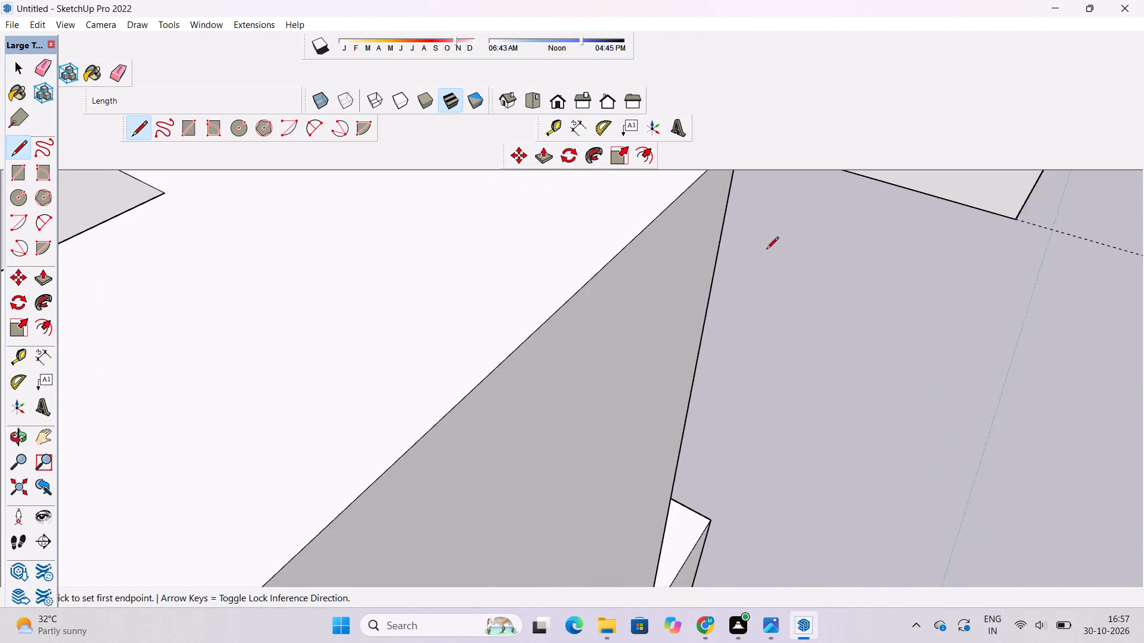
scroll(752, 283, down, 5)
click(745, 280)
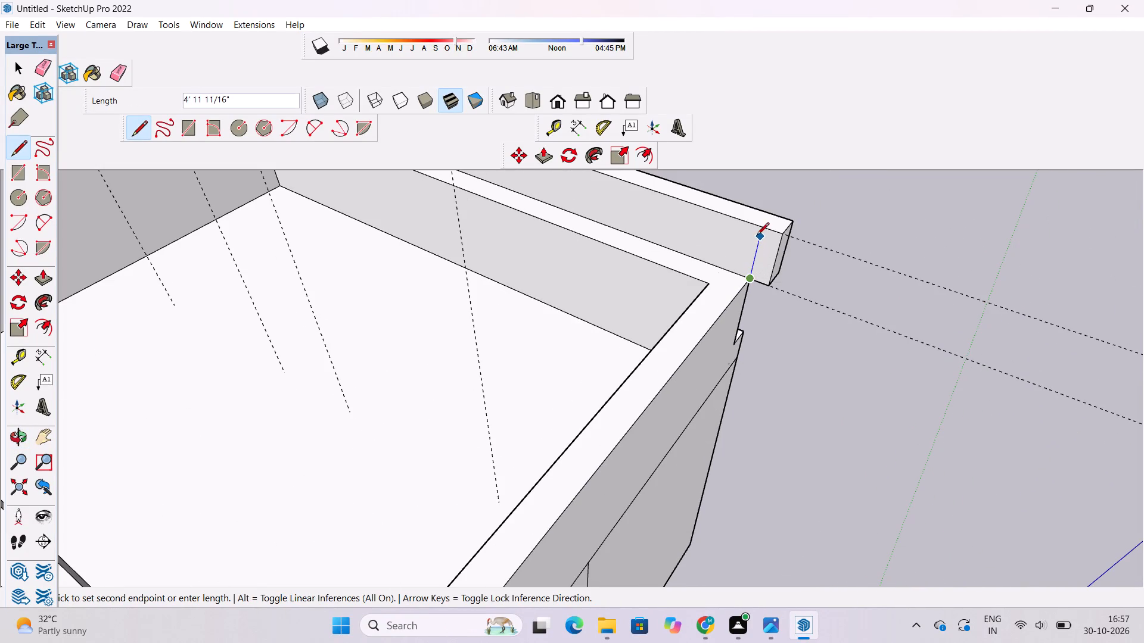
click(761, 230)
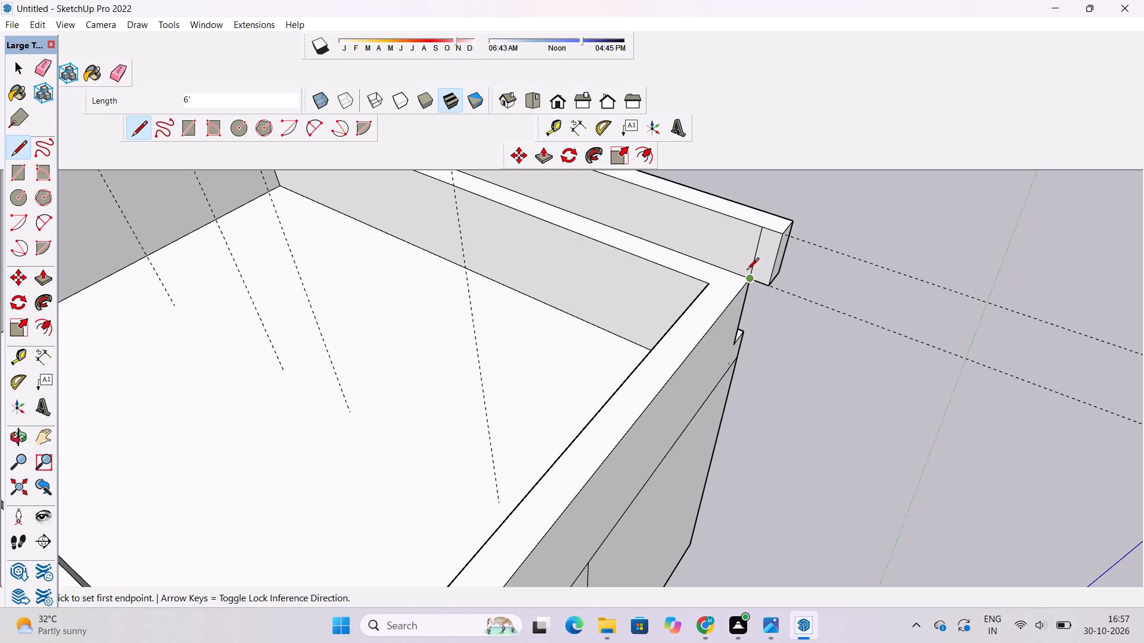
Push/Pull the divided end portion of the band 58' along the parapet's outer side to its rear corner.
scroll(824, 273, down, 3)
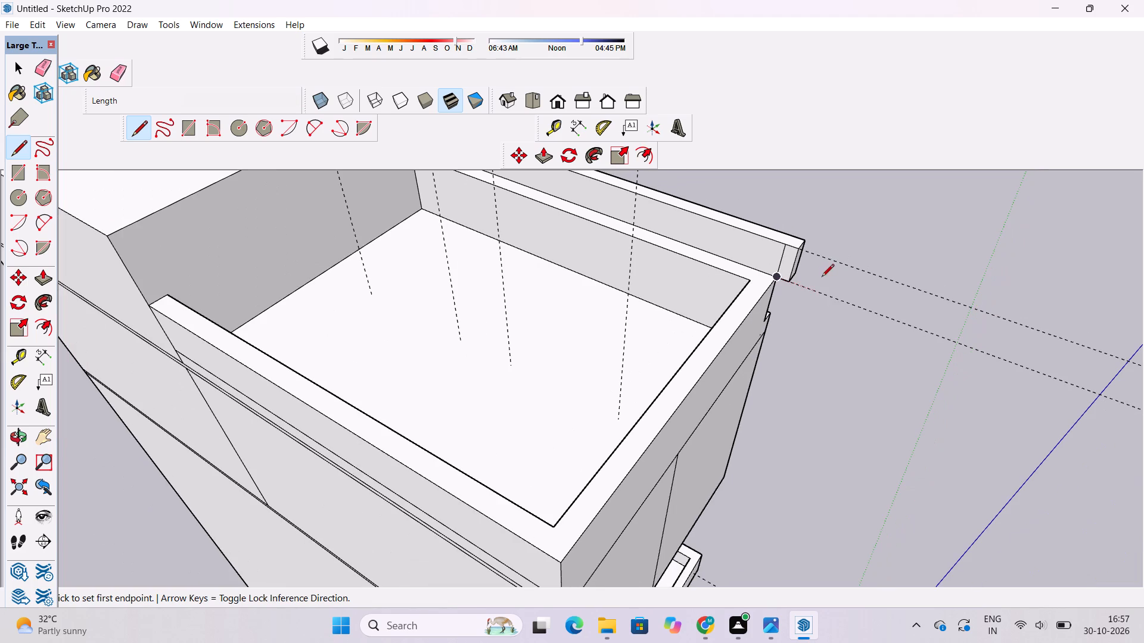
key(space)
key(p)
scroll(777, 235, down, 7)
scroll(781, 250, up, 5)
click(783, 249)
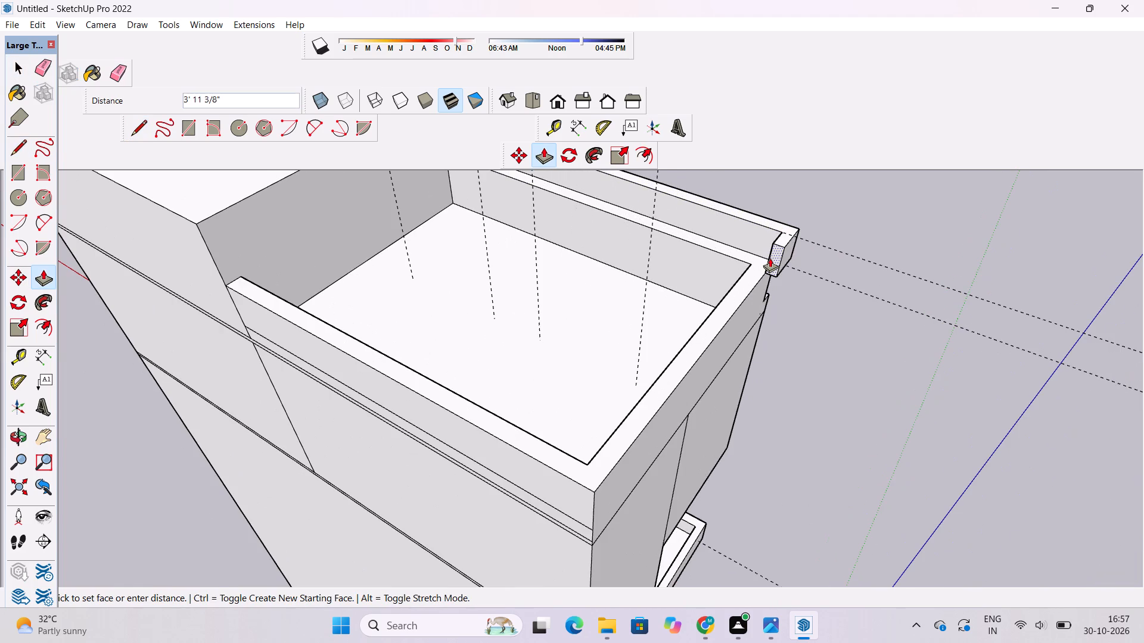
scroll(769, 261, down, 2)
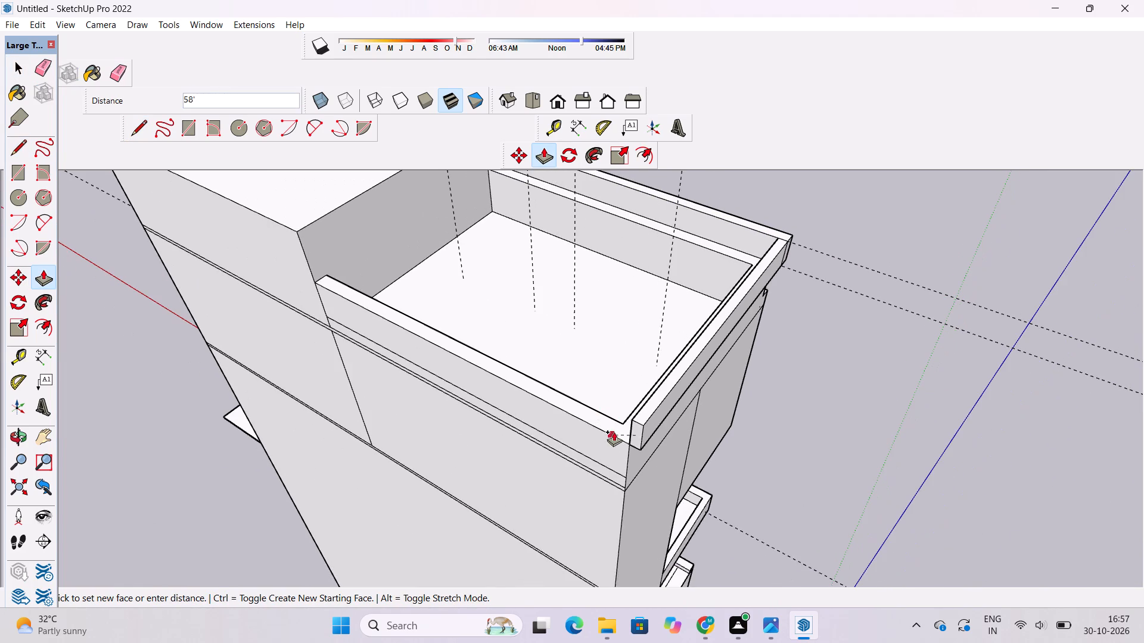
scroll(617, 441, up, 4)
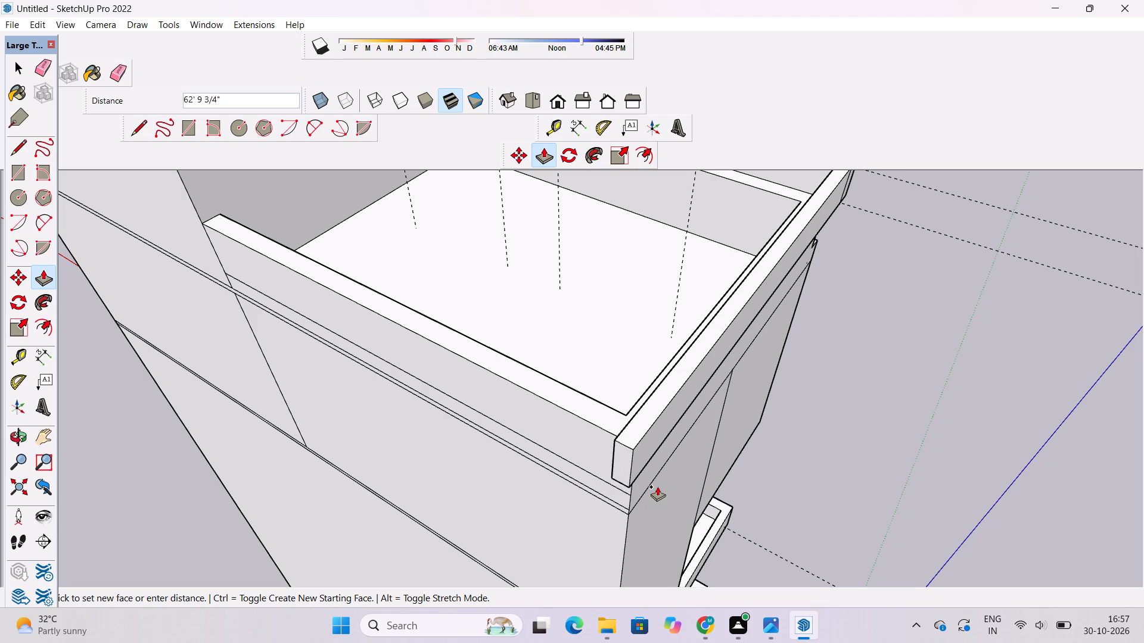
click(600, 430)
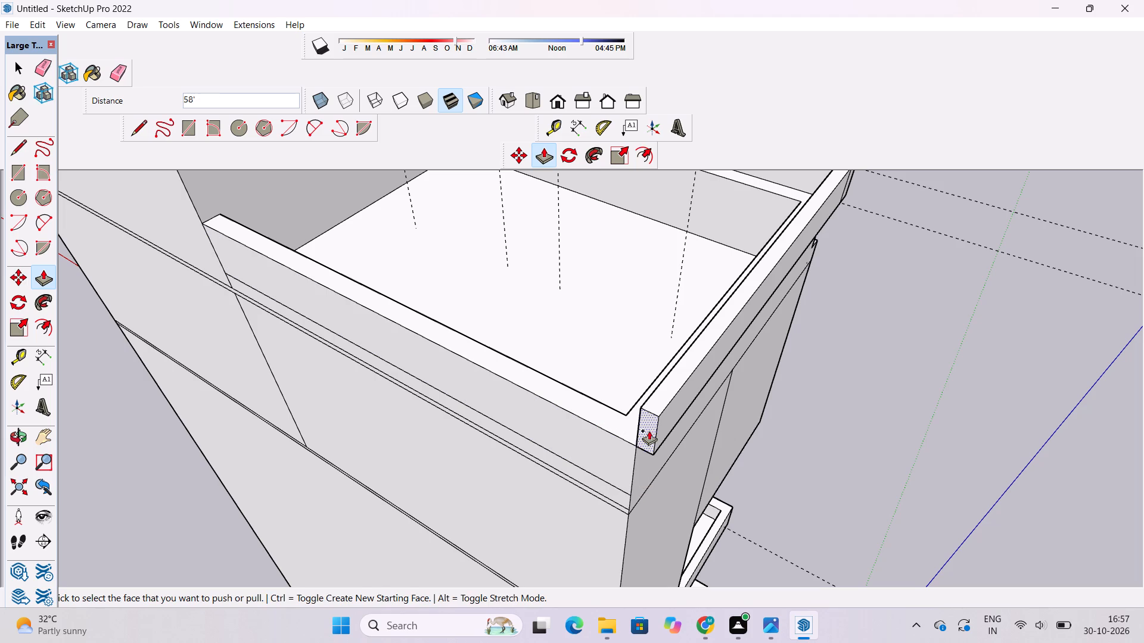
Push/Pull the side band's end face a further 2' beyond the parapet's rear corner.
click(649, 430)
text(2')
key(Return)
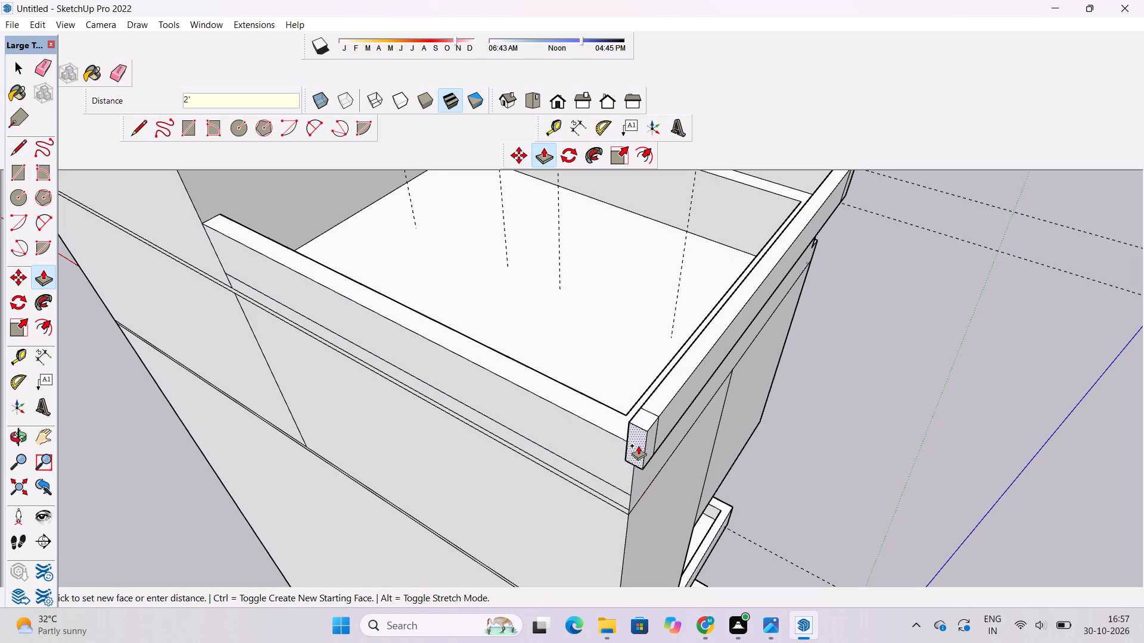
Push/Pull the inner face of the side band's 2' overhang 73' 6" along the parapet's rear to the tall block.
key(o)
drag(498, 431, 828, 411)
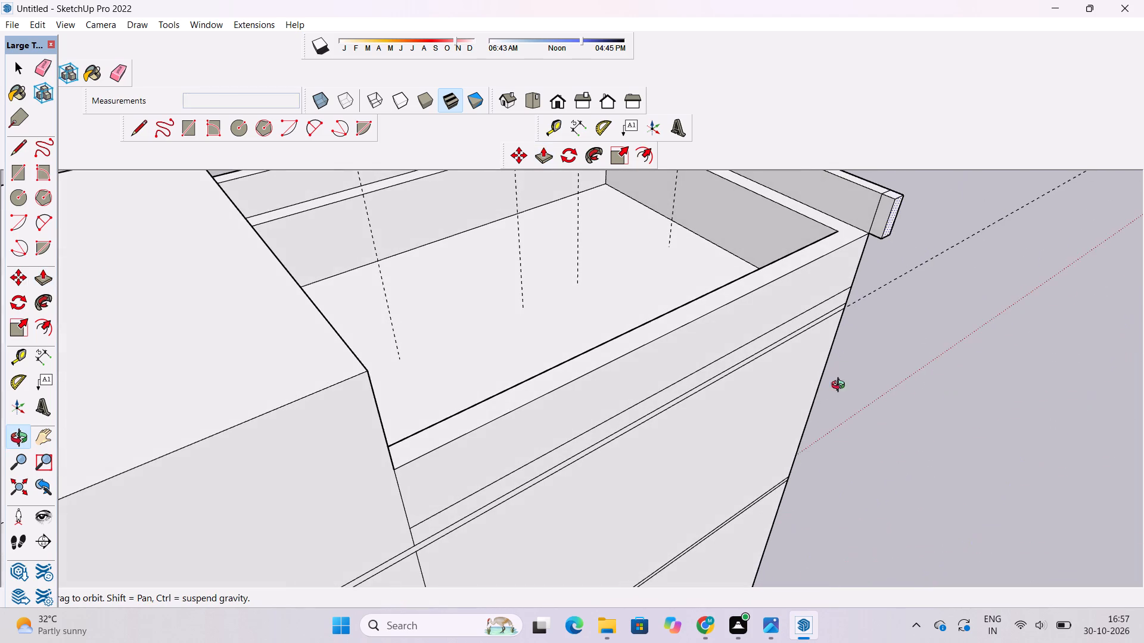
shift+drag(783, 324, 681, 398)
shift+drag(717, 365, 672, 411)
drag(673, 411, 711, 386)
scroll(728, 323, up, 3)
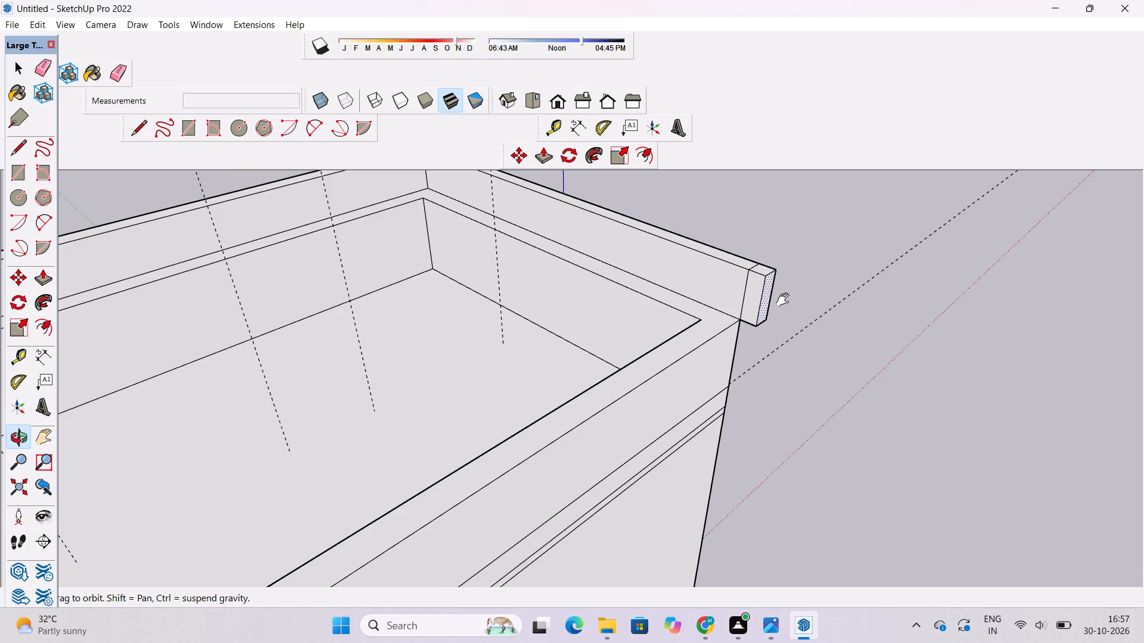
shift+scroll(764, 305, down, 5)
shift+drag(754, 316, 760, 294)
key(p)
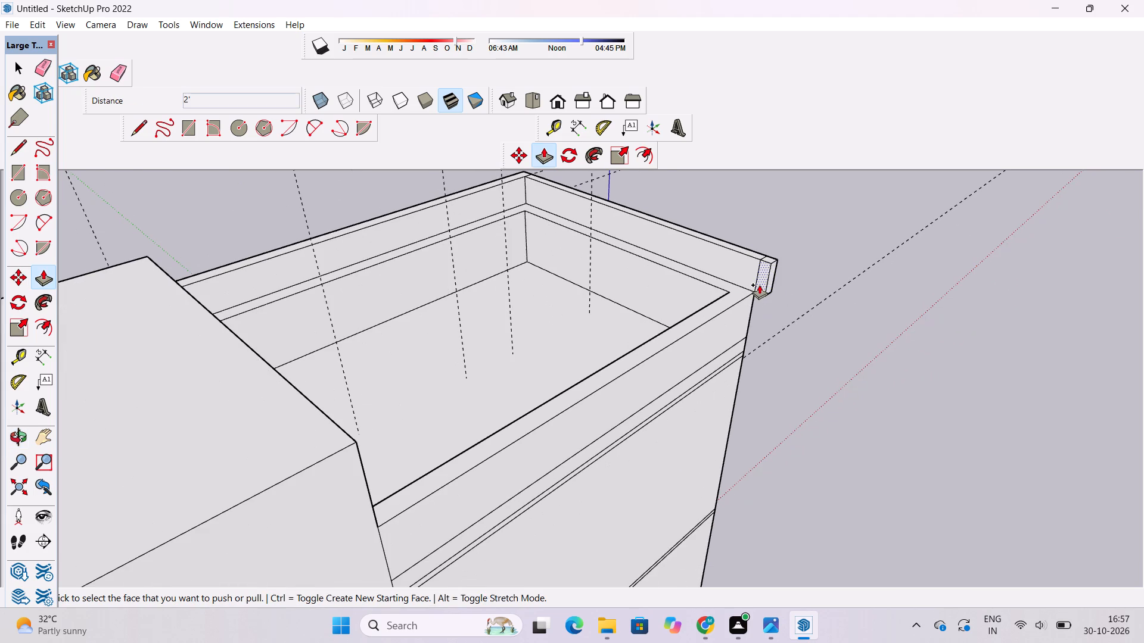
click(759, 285)
scroll(632, 327, down, 5)
scroll(549, 452, up, 9)
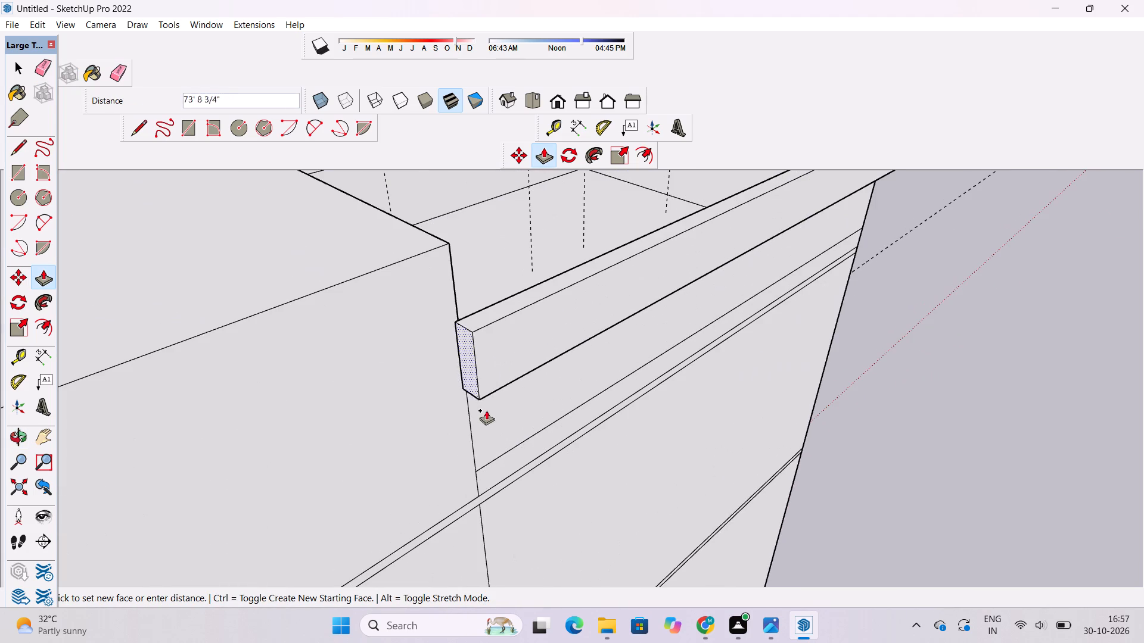
click(456, 304)
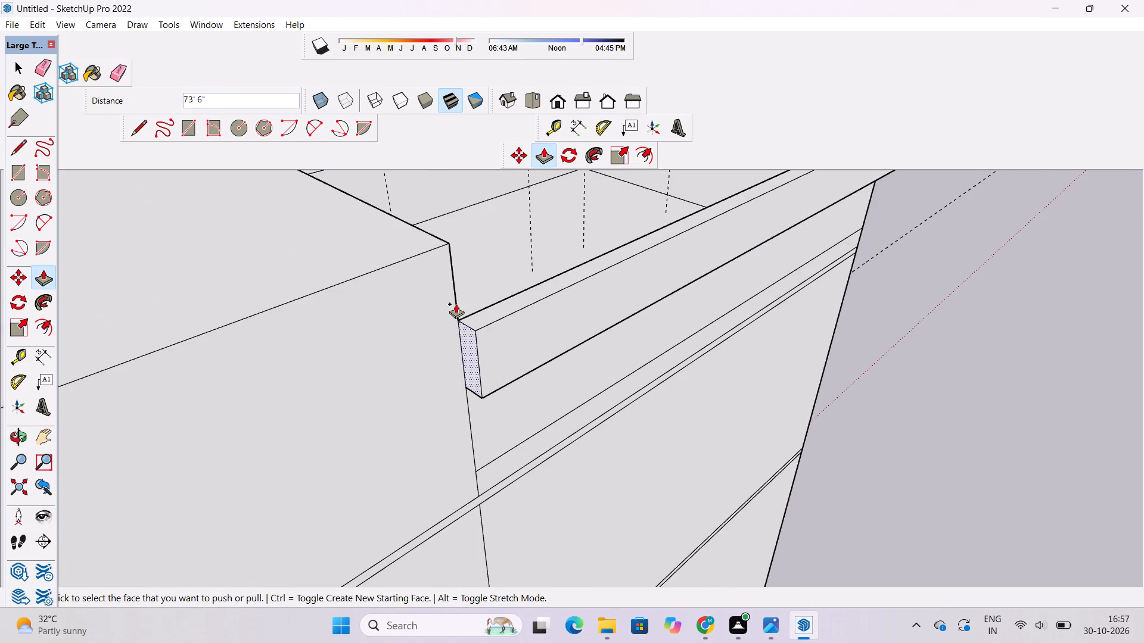
Examine the band wrapped around the upper parapet from the rear, the outer side and the front.
key(o)
drag(731, 364, 589, 371)
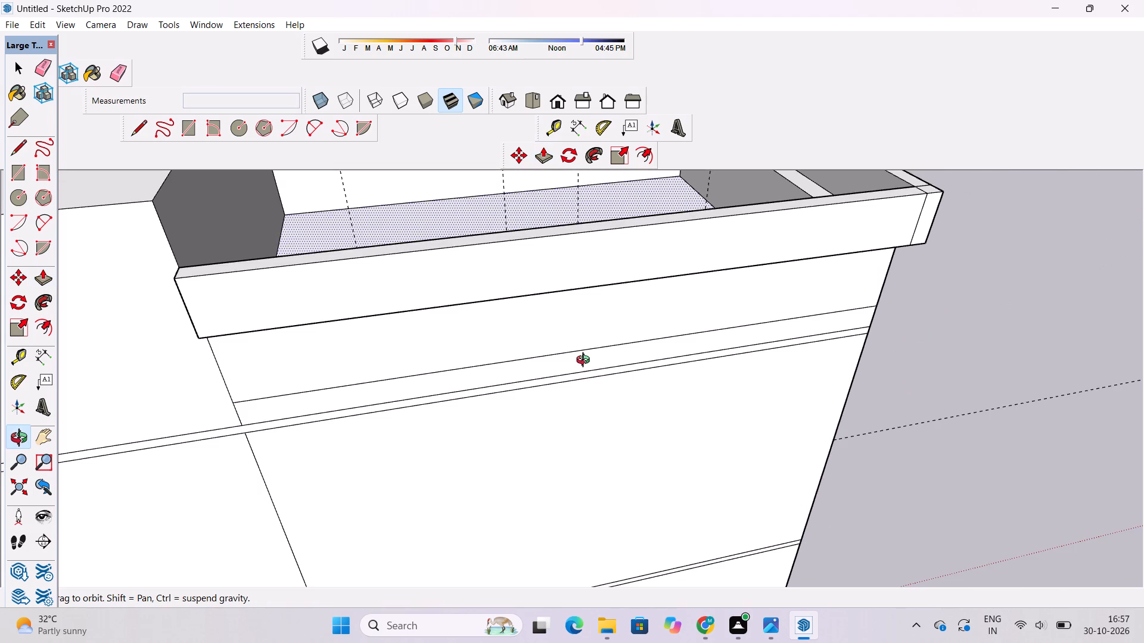
shift+drag(567, 370, 578, 347)
drag(580, 345, 567, 351)
scroll(564, 352, down, 3)
shift+drag(565, 360, 574, 355)
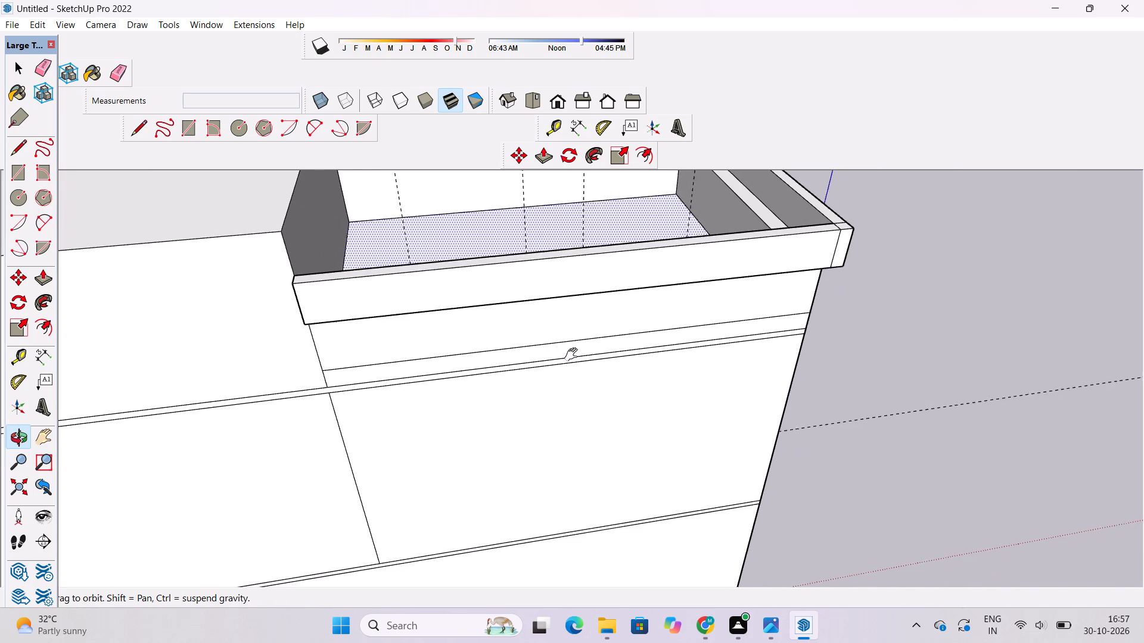
shift+drag(574, 355, 577, 350)
drag(592, 346, 540, 367)
scroll(538, 367, down, 1)
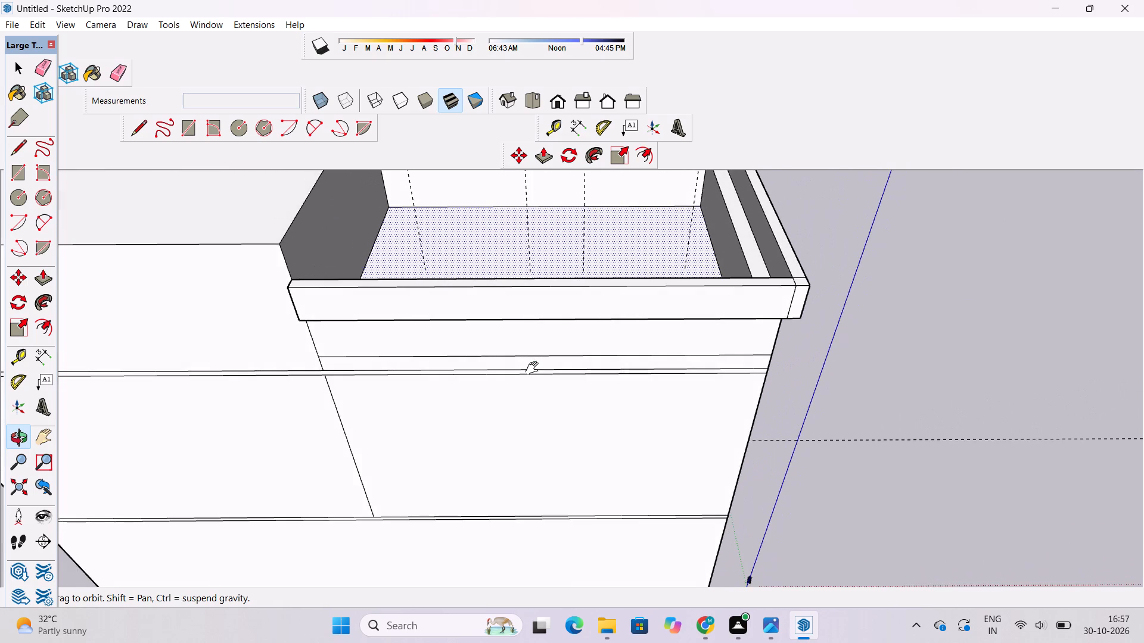
shift+drag(534, 369, 553, 360)
drag(549, 361, 427, 385)
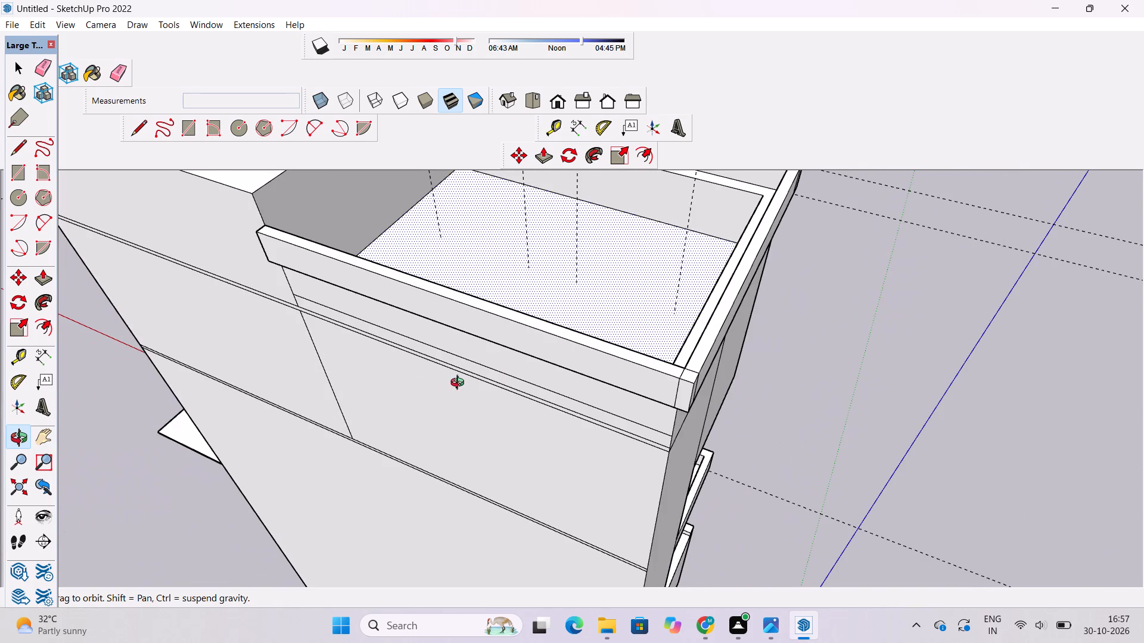
scroll(497, 379, down, 3)
drag(672, 416, 481, 348)
shift+drag(420, 274, 451, 343)
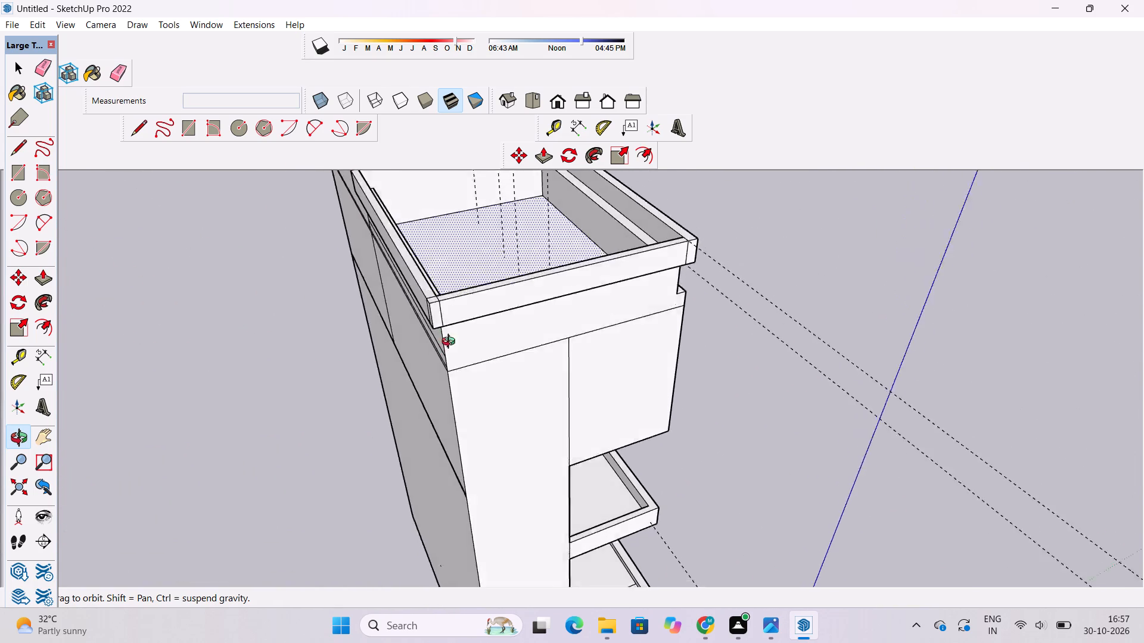
shift+drag(451, 343, 461, 408)
drag(590, 376, 375, 217)
shift+drag(454, 244, 481, 306)
drag(587, 338, 319, 208)
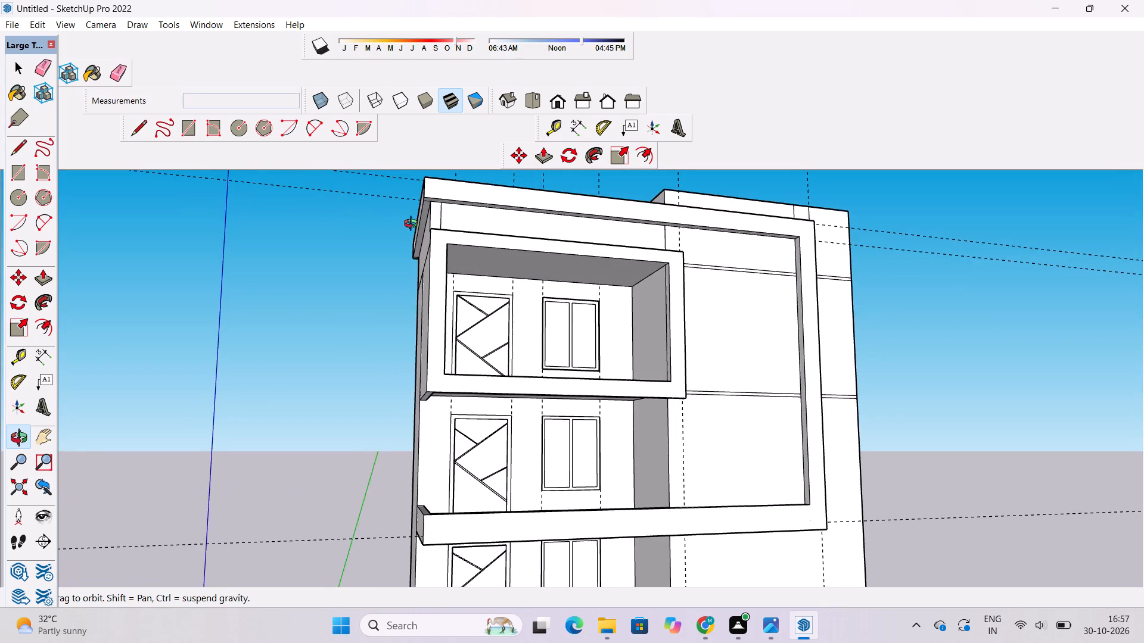
drag(449, 249, 347, 283)
scroll(413, 245, down, 5)
shift+scroll(383, 238, up, 7)
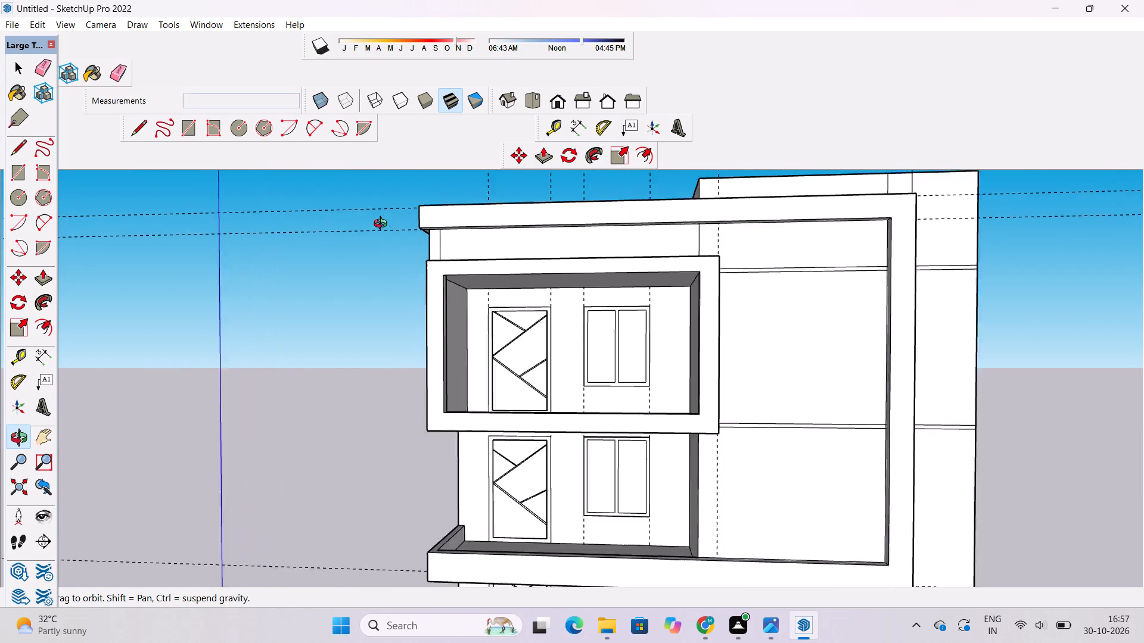
Erase the leftover seam edges and dashed guide lines at the band's front outer corner.
shift+scroll(383, 225, up, 1)
drag(379, 214, 547, 300)
scroll(478, 241, up, 5)
drag(472, 273, 453, 345)
scroll(471, 348, up, 5)
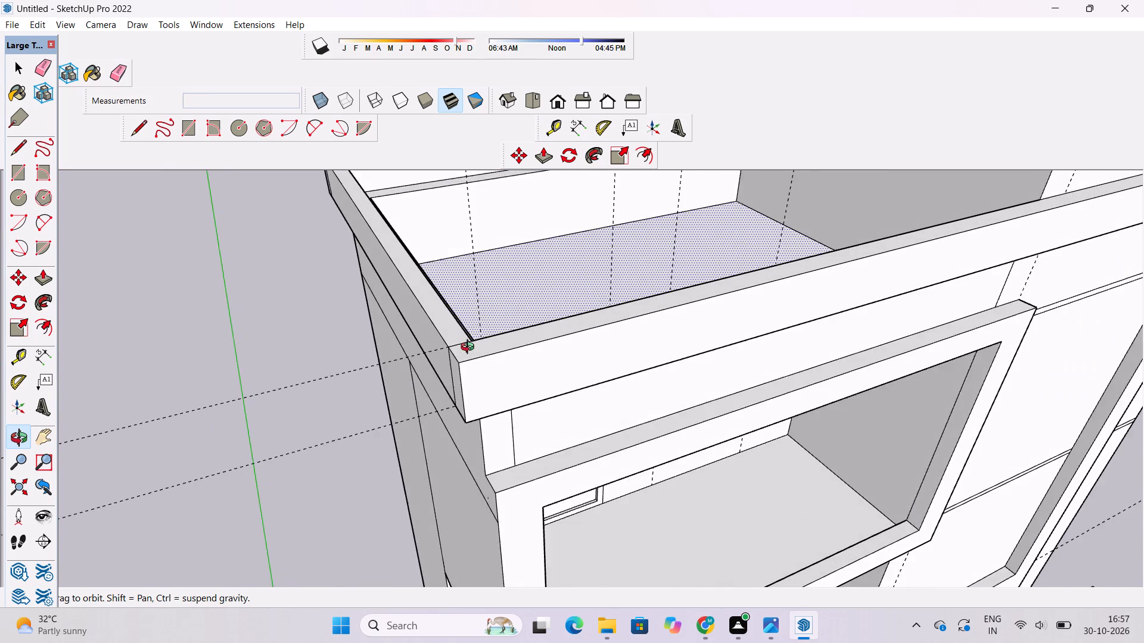
scroll(470, 348, up, 2)
shift+drag(466, 349, 483, 349)
key(e)
scroll(487, 348, up, 4)
click(474, 338)
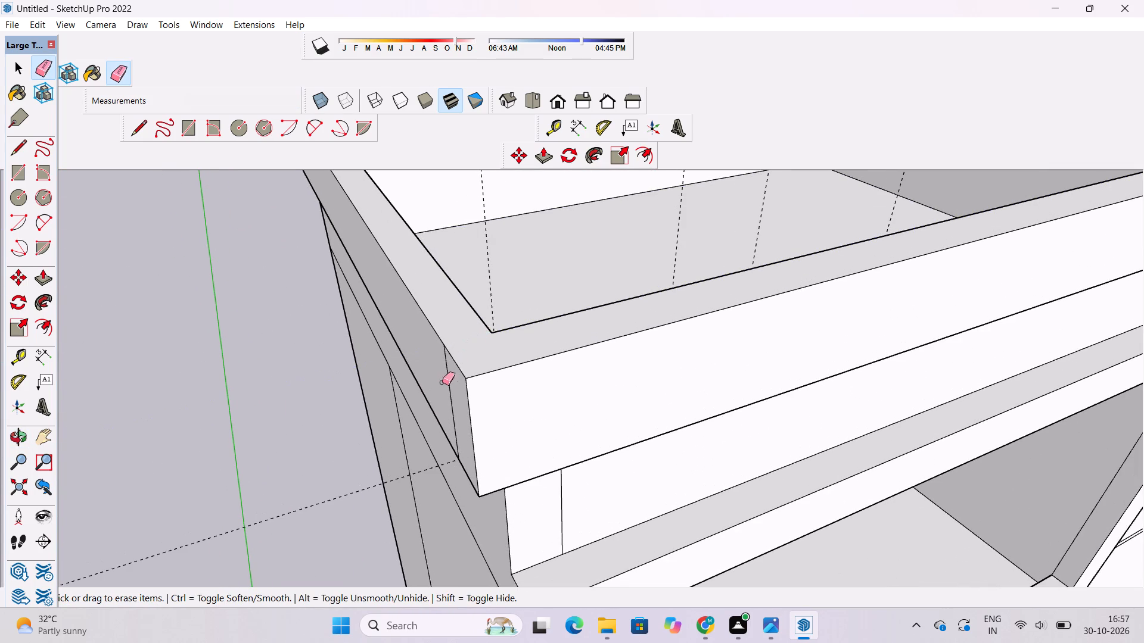
click(449, 384)
scroll(427, 324, down, 5)
scroll(453, 420, up, 4)
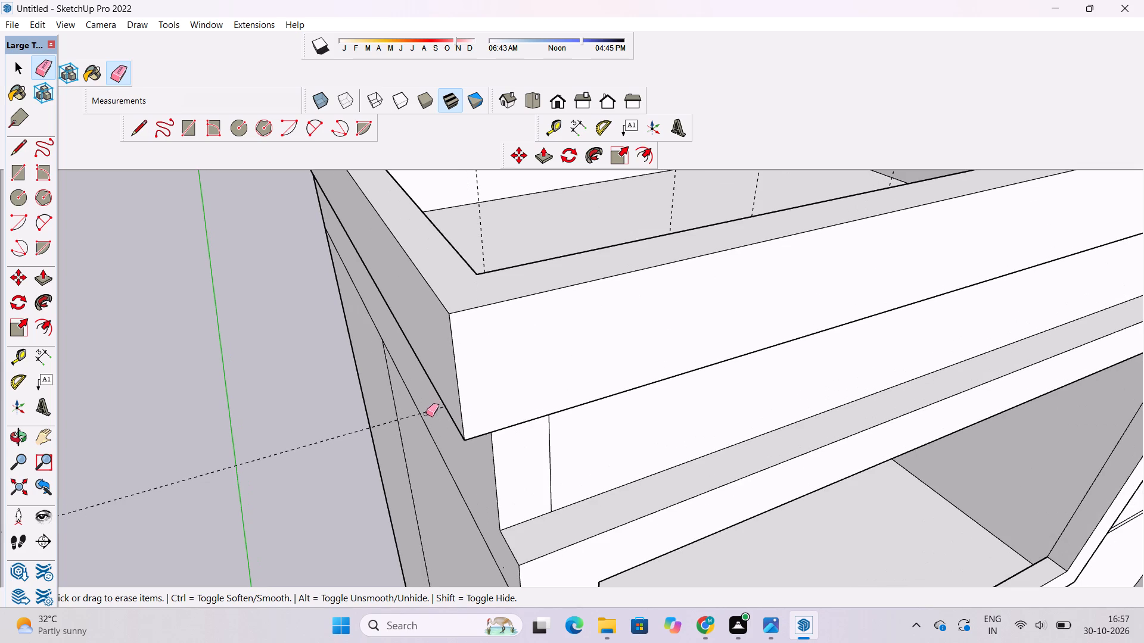
click(426, 414)
click(431, 408)
Erase the leftover seam edges on the top and both outer faces of the band's rear outer corner.
key(o)
scroll(456, 375, down, 13)
drag(347, 334, 350, 334)
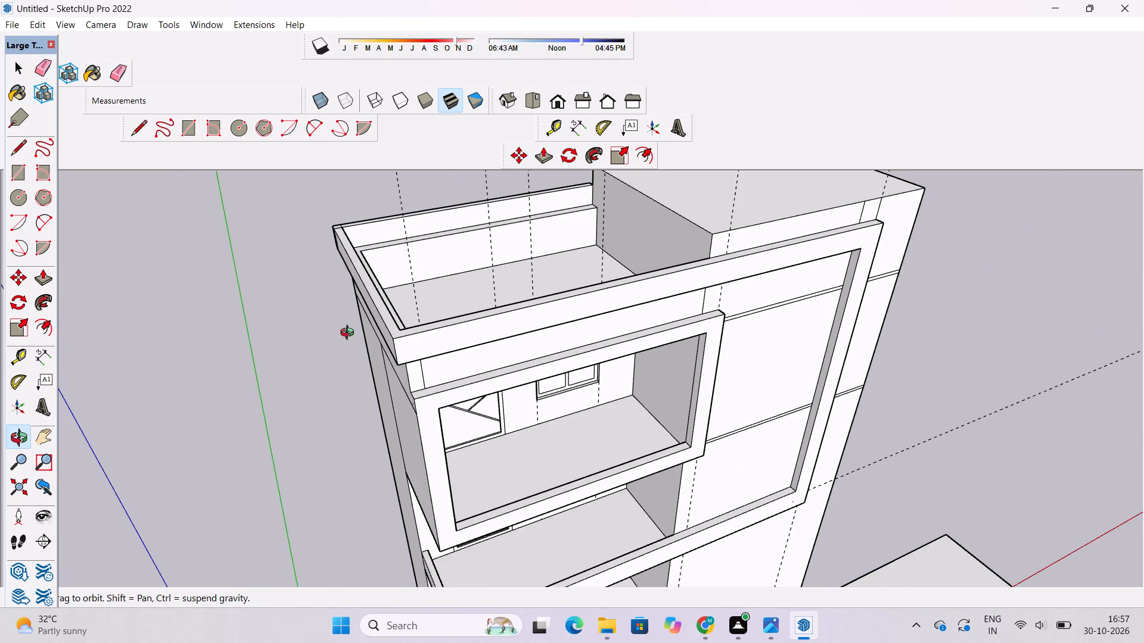
drag(350, 334, 455, 334)
scroll(346, 307, up, 9)
drag(307, 273, 598, 261)
shift+drag(586, 288, 561, 304)
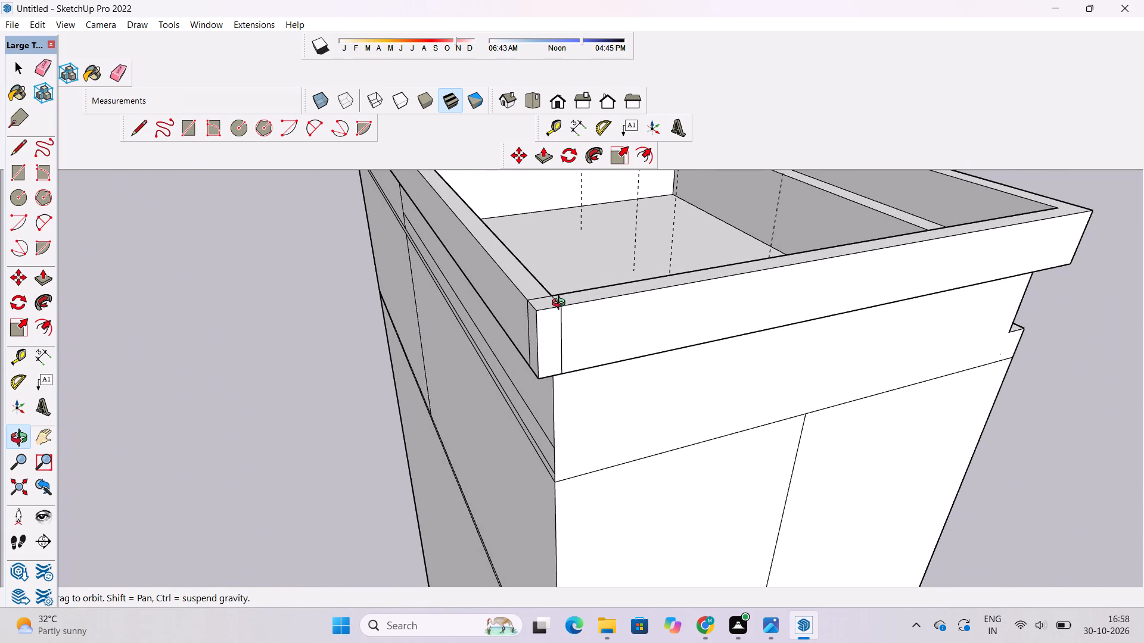
key(e)
scroll(561, 304, up, 8)
drag(561, 302, 517, 299)
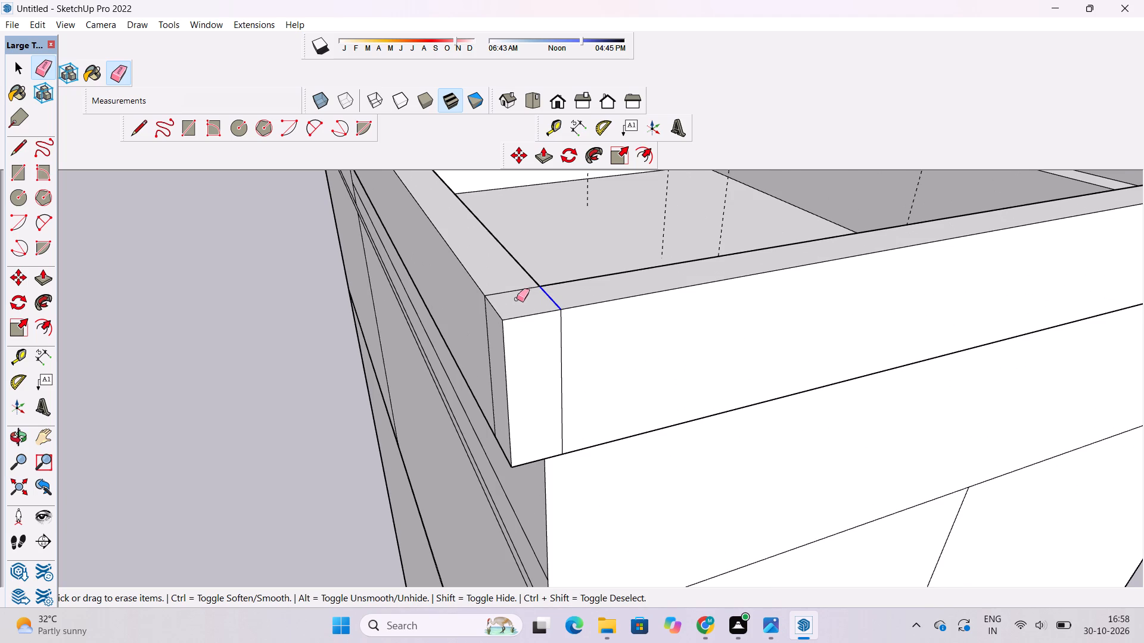
drag(517, 299, 508, 288)
double_click(489, 332)
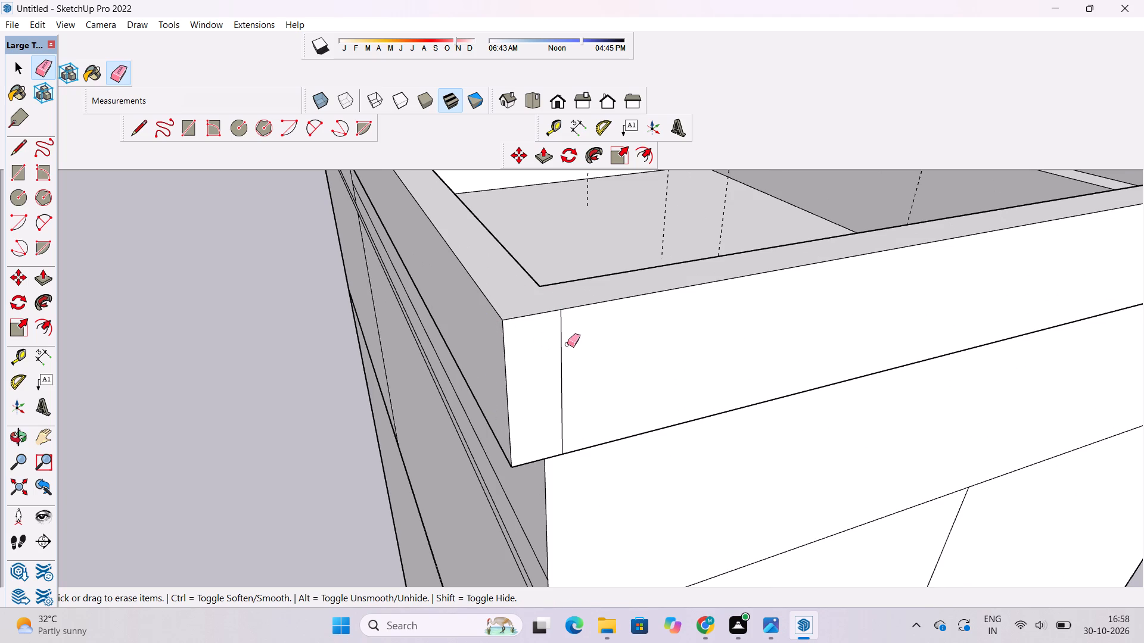
drag(567, 344, 545, 354)
Erase the two leftover seam edges on the underside of the band's rear outer corner.
scroll(557, 347, down, 18)
key(o)
drag(540, 376, 561, 302)
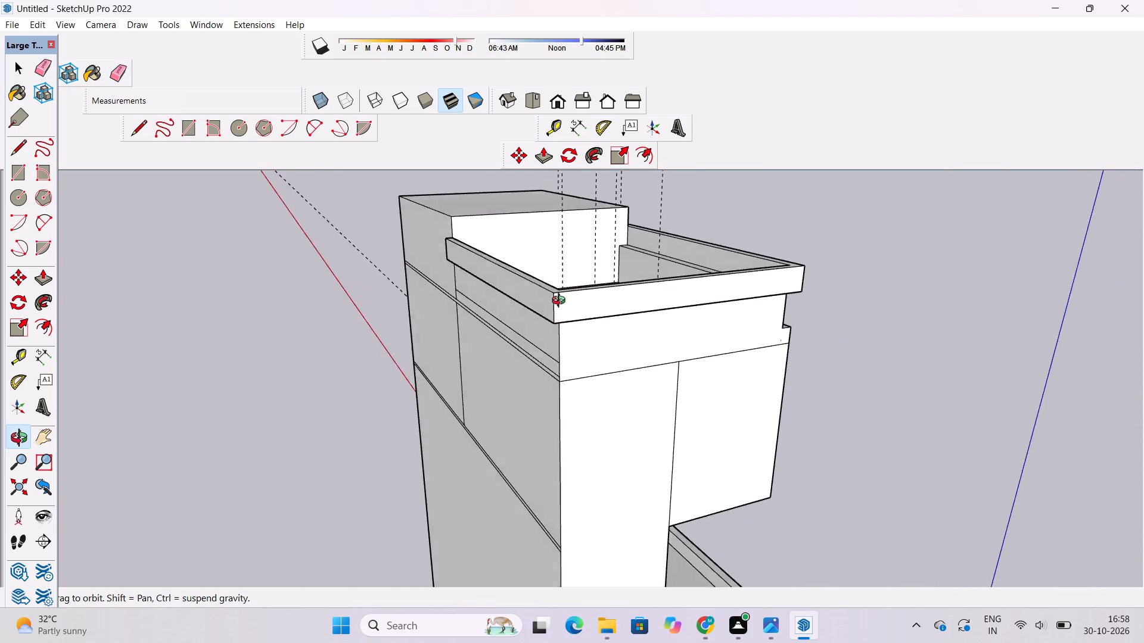
drag(561, 302, 596, 193)
shift+drag(590, 222, 518, 371)
drag(521, 373, 557, 282)
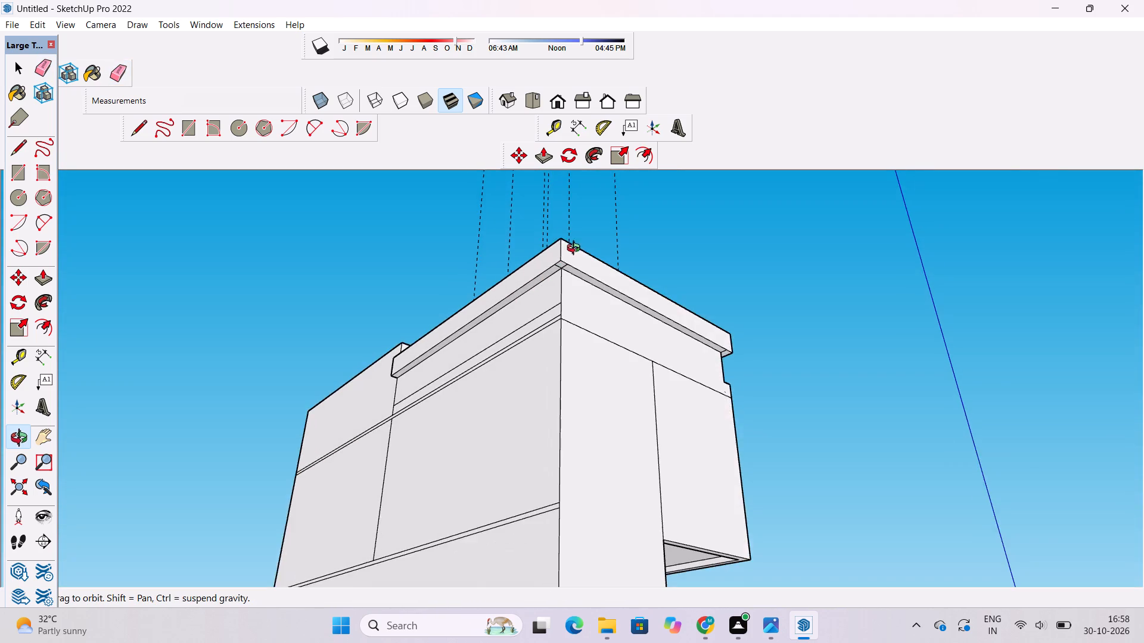
shift+scroll(579, 244, up, 16)
shift+drag(567, 275, 551, 297)
scroll(552, 298, up, 5)
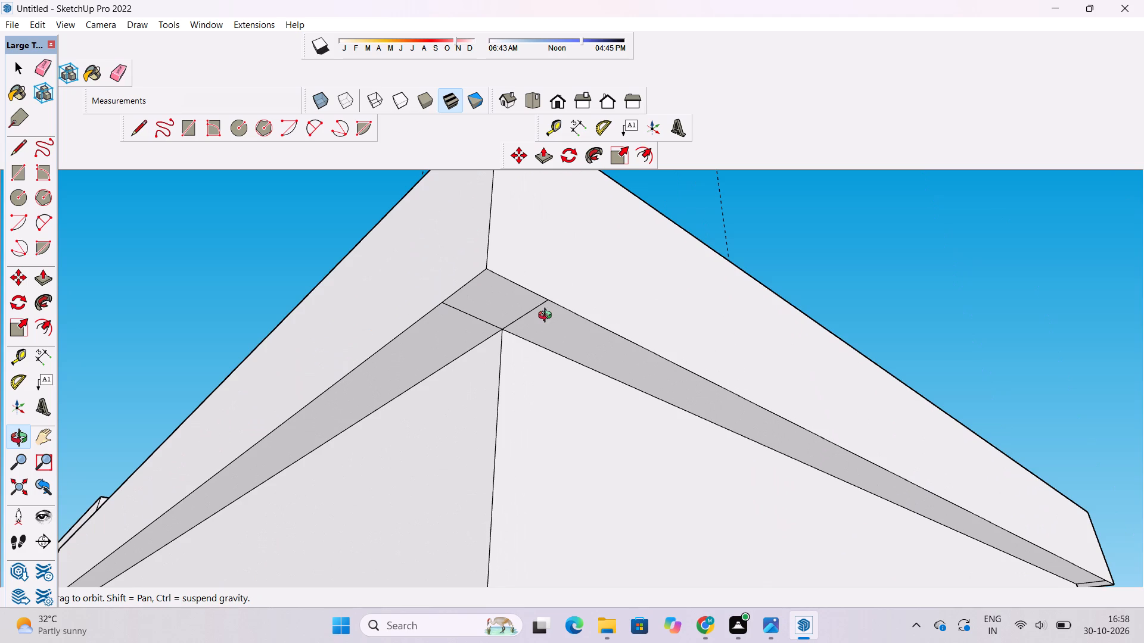
key(e)
drag(548, 320, 535, 303)
drag(471, 318, 454, 332)
scroll(439, 317, down, 9)
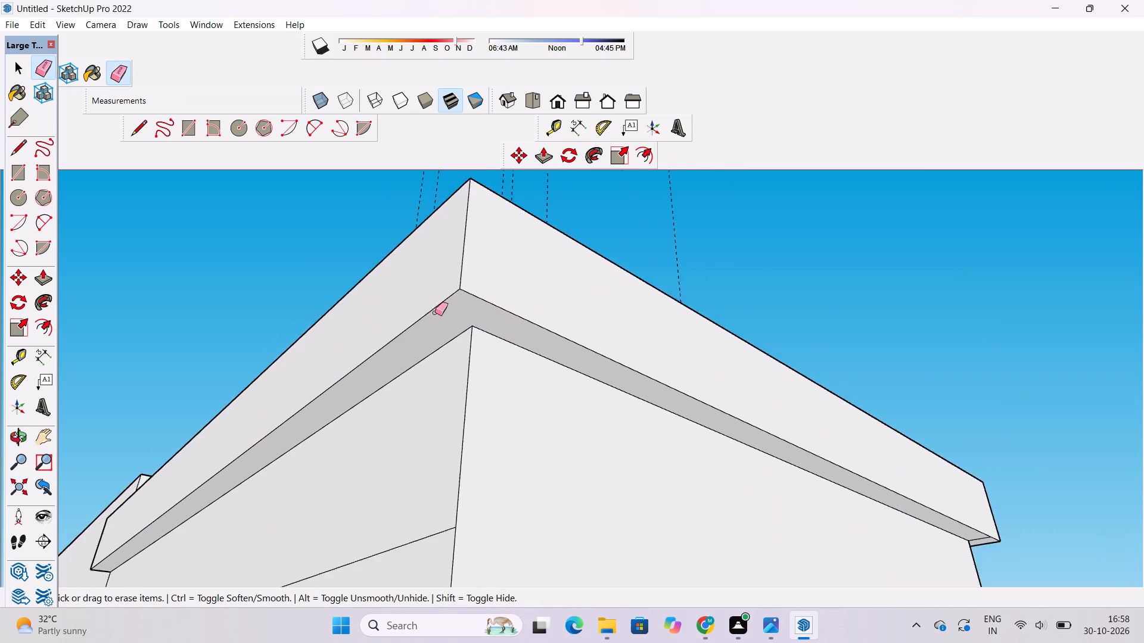
Erase the leftover seam edge on the underside of the band's front outer corner.
scroll(435, 313, down, 3)
key(o)
drag(749, 382, 579, 355)
shift+drag(874, 422, 577, 421)
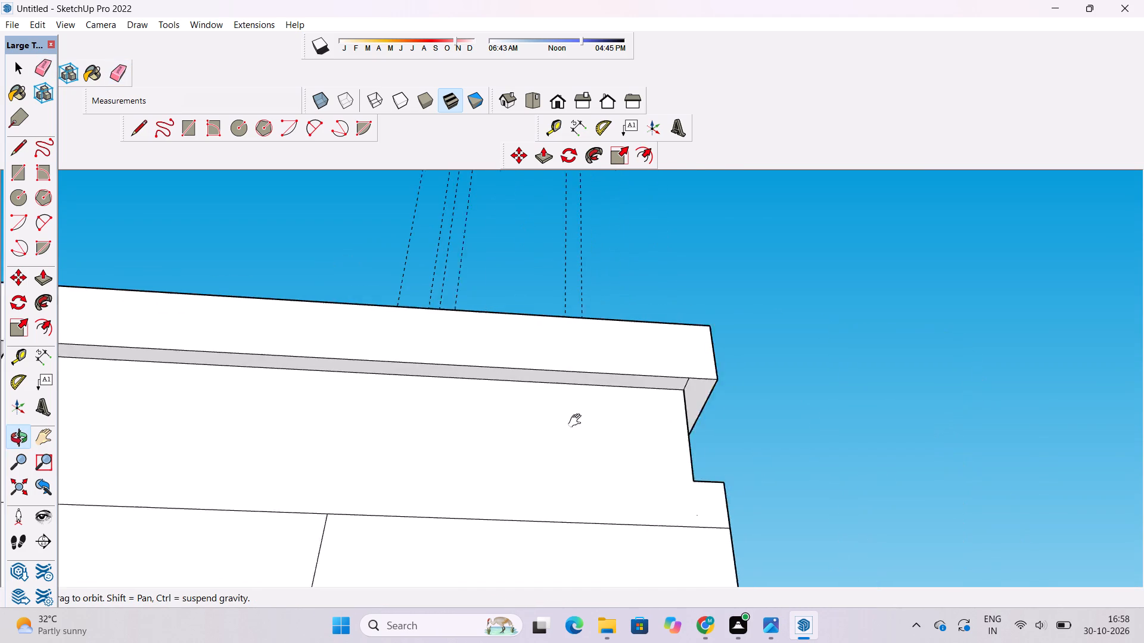
shift+drag(577, 421, 576, 422)
drag(688, 416, 600, 404)
scroll(704, 375, up, 5)
scroll(676, 370, down, 7)
shift+drag(638, 402, 644, 444)
shift+scroll(655, 429, up, 14)
key(e)
drag(631, 386, 604, 398)
Erase the leftover vertical edge near the outer end of the upper parapet's front face, just below the band.
scroll(595, 399, down, 6)
key(o)
drag(679, 410, 440, 491)
scroll(576, 441, down, 6)
shift+drag(766, 424, 674, 424)
drag(769, 450, 758, 368)
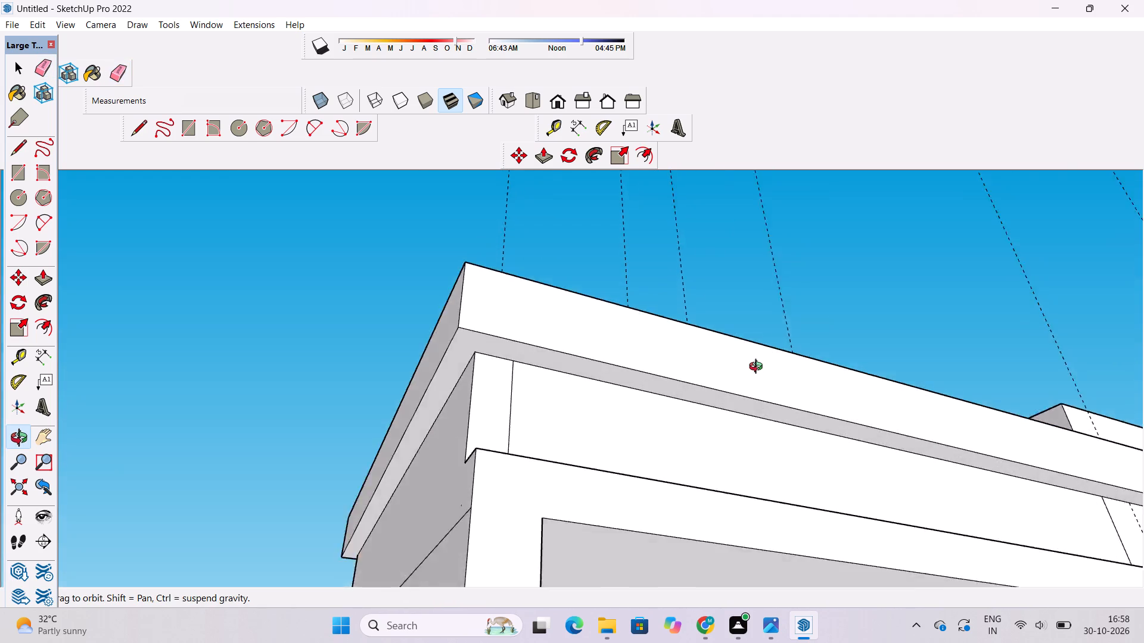
drag(758, 368, 589, 414)
scroll(605, 414, down, 7)
shift+drag(624, 447, 586, 372)
scroll(582, 365, down, 4)
drag(579, 365, 586, 468)
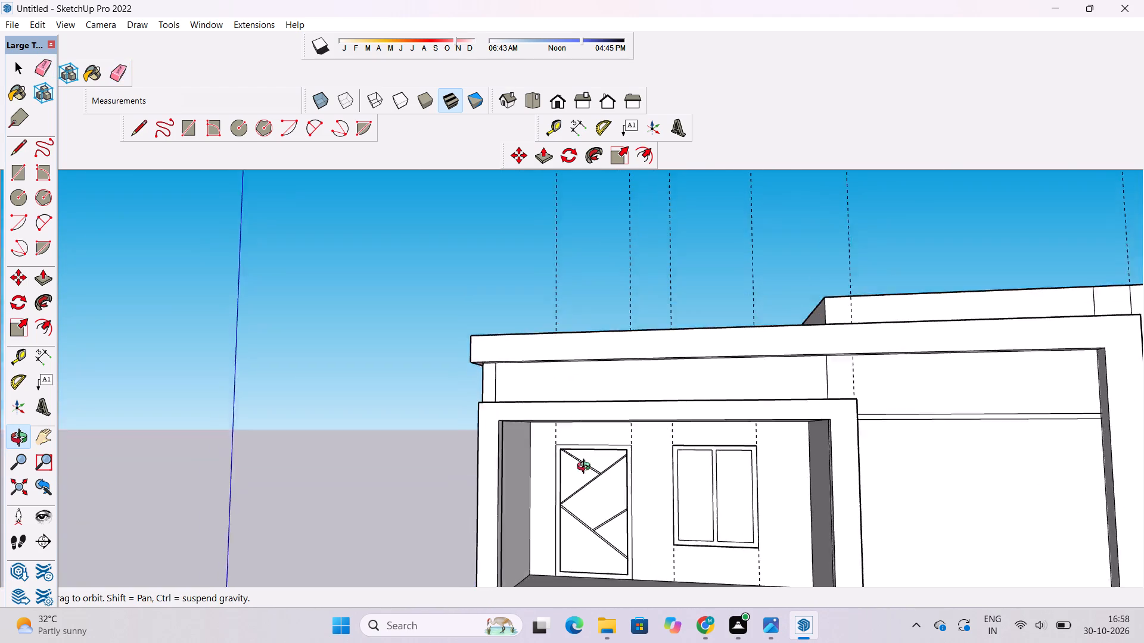
drag(586, 468, 627, 493)
scroll(535, 420, up, 7)
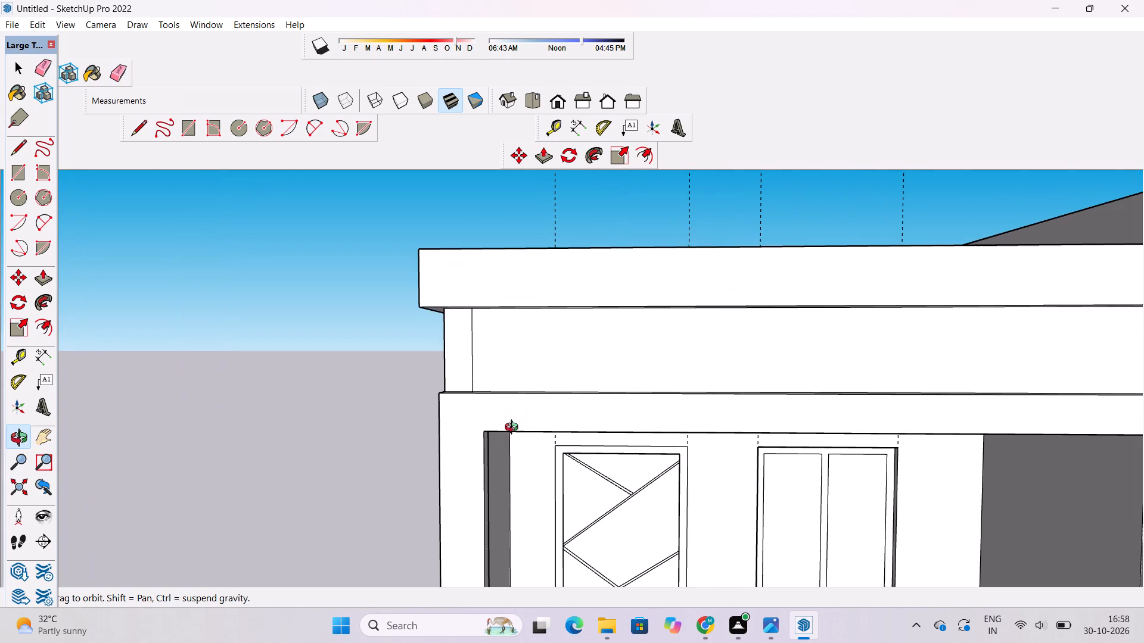
scroll(514, 426, up, 3)
key(e)
drag(461, 332, 455, 333)
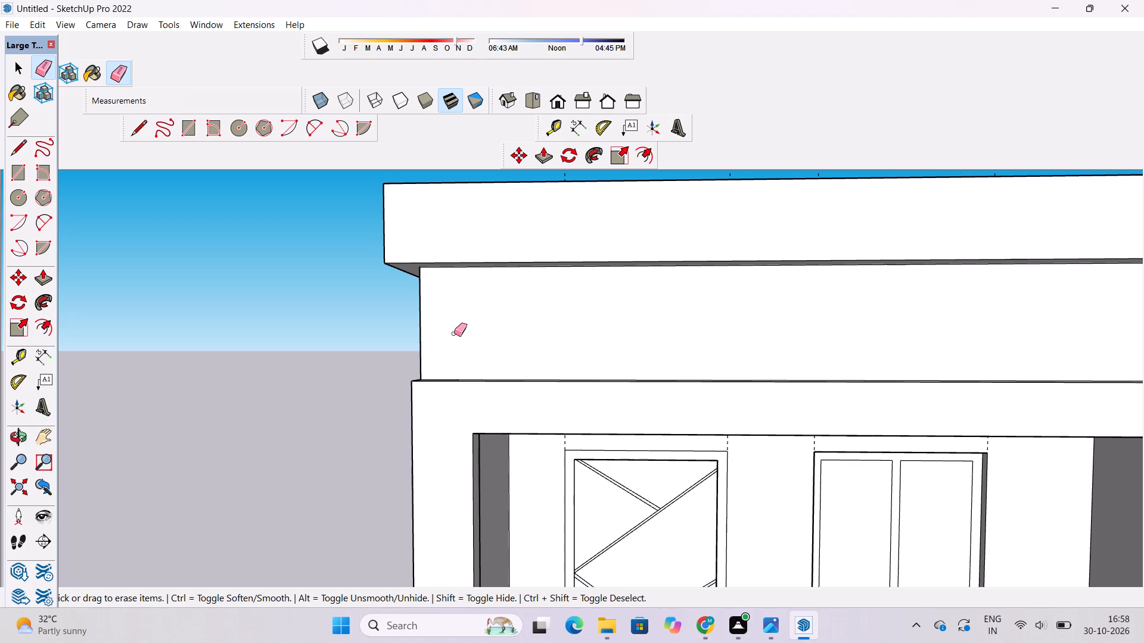
Erase the short vertical seam between the band and the balcony frame's top corner nearest the tall block.
key(o)
scroll(424, 317, down, 3)
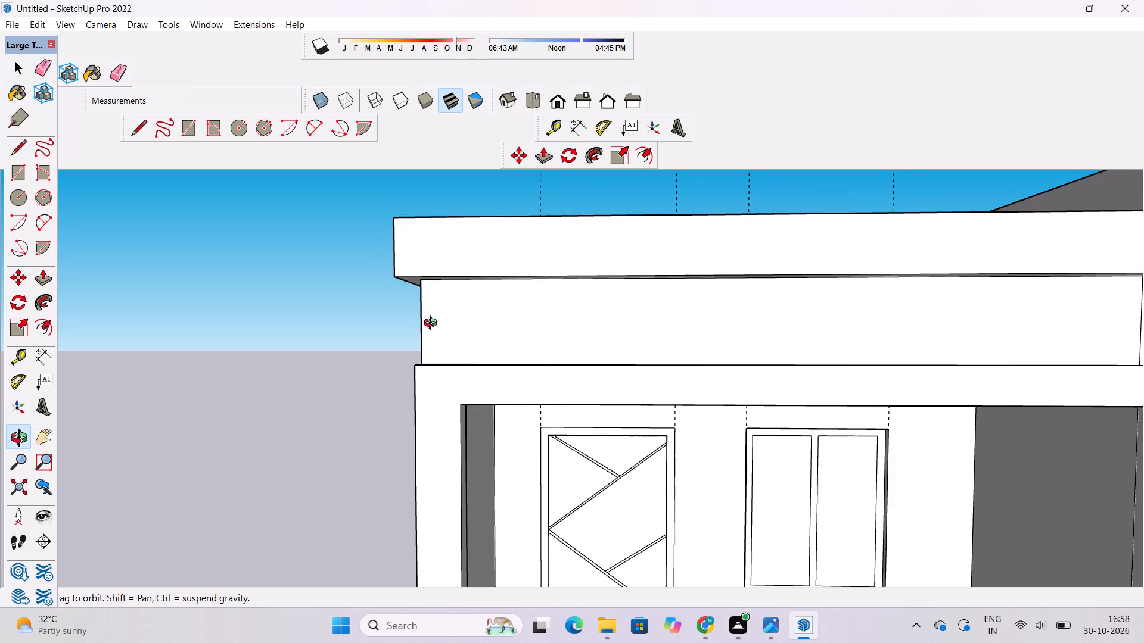
scroll(434, 325, down, 5)
shift+drag(688, 354, 615, 311)
scroll(604, 304, down, 4)
drag(621, 330, 726, 441)
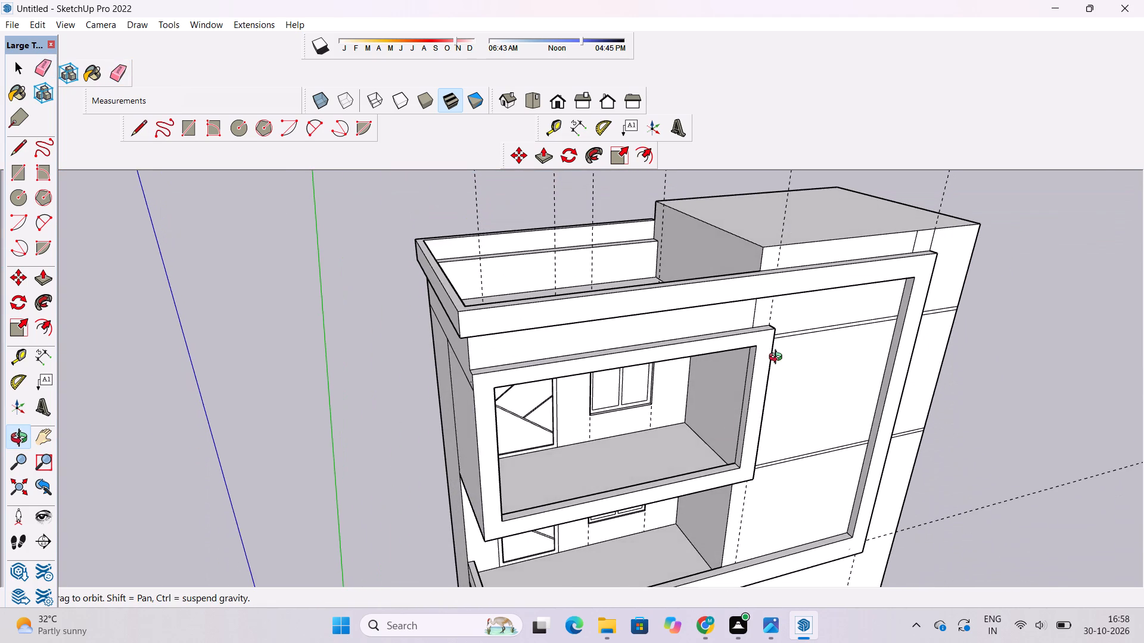
scroll(757, 325, up, 5)
shift+scroll(757, 324, up, 3)
click(754, 318)
key(e)
drag(764, 289, 755, 298)
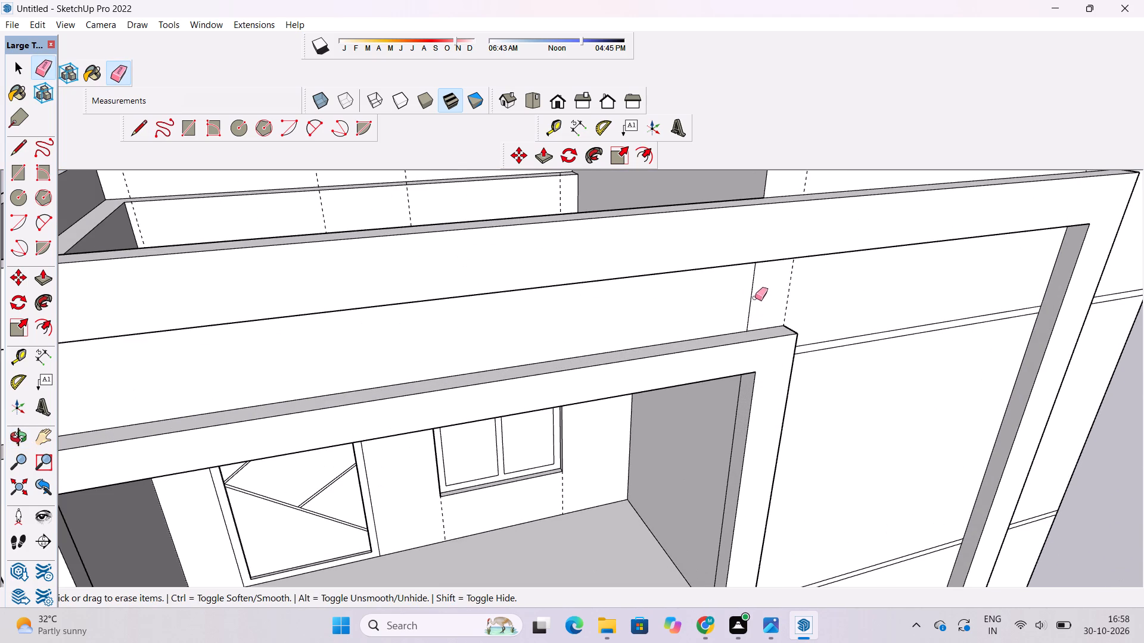
drag(755, 298, 749, 302)
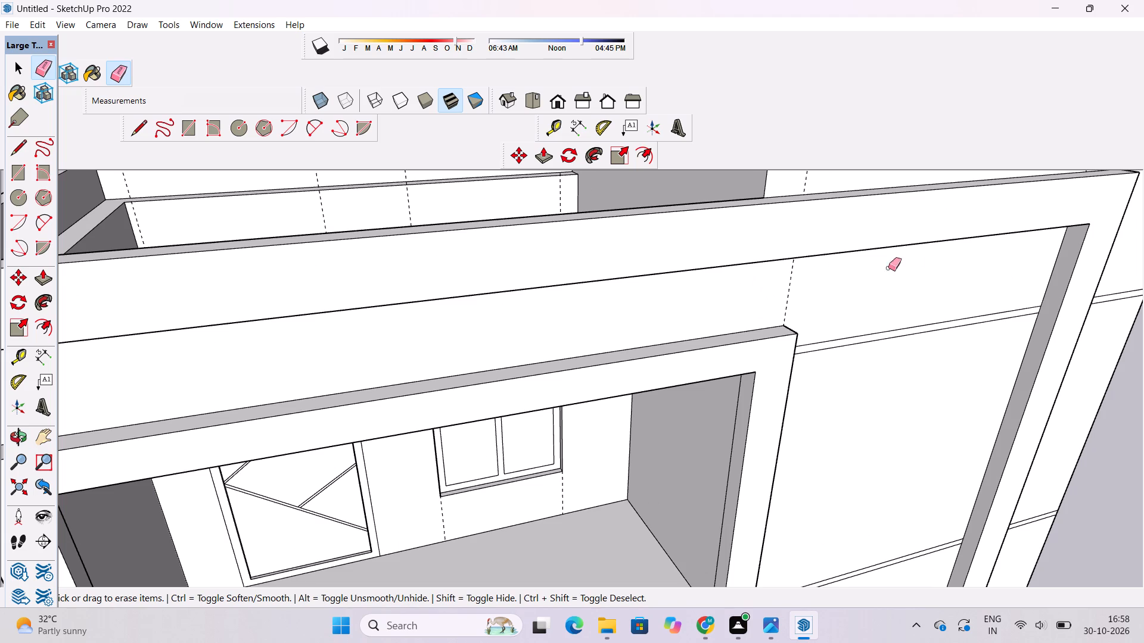
Examine the wrapped band and upper balcony from the outer side and the front.
key(o)
scroll(747, 273, down, 7)
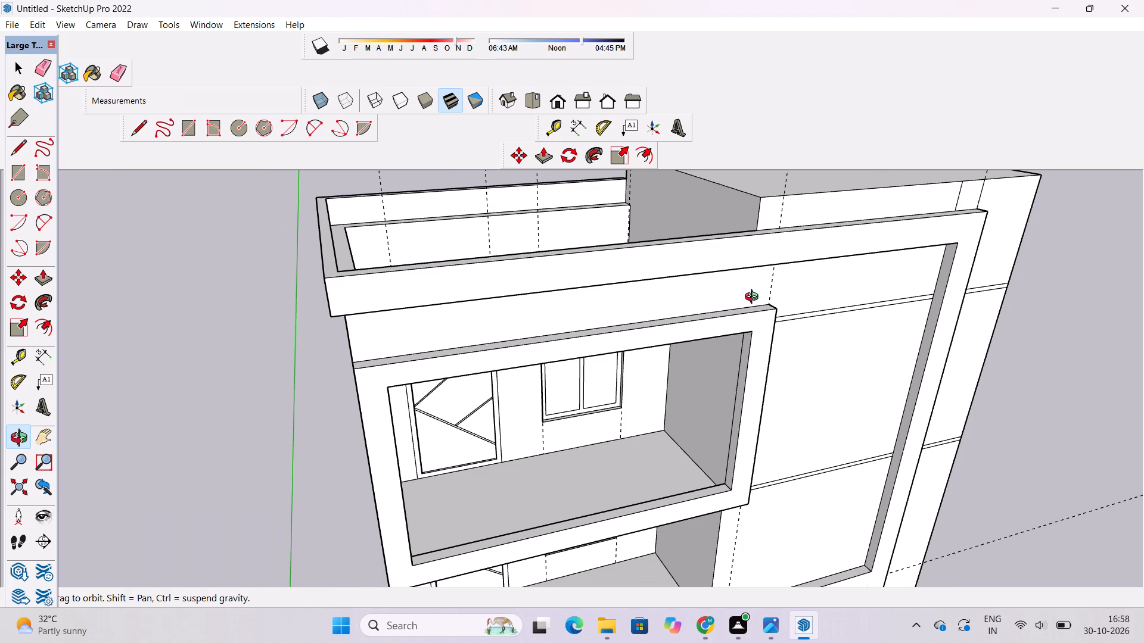
scroll(656, 308, down, 4)
shift+drag(639, 335, 975, 368)
scroll(691, 266, up, 2)
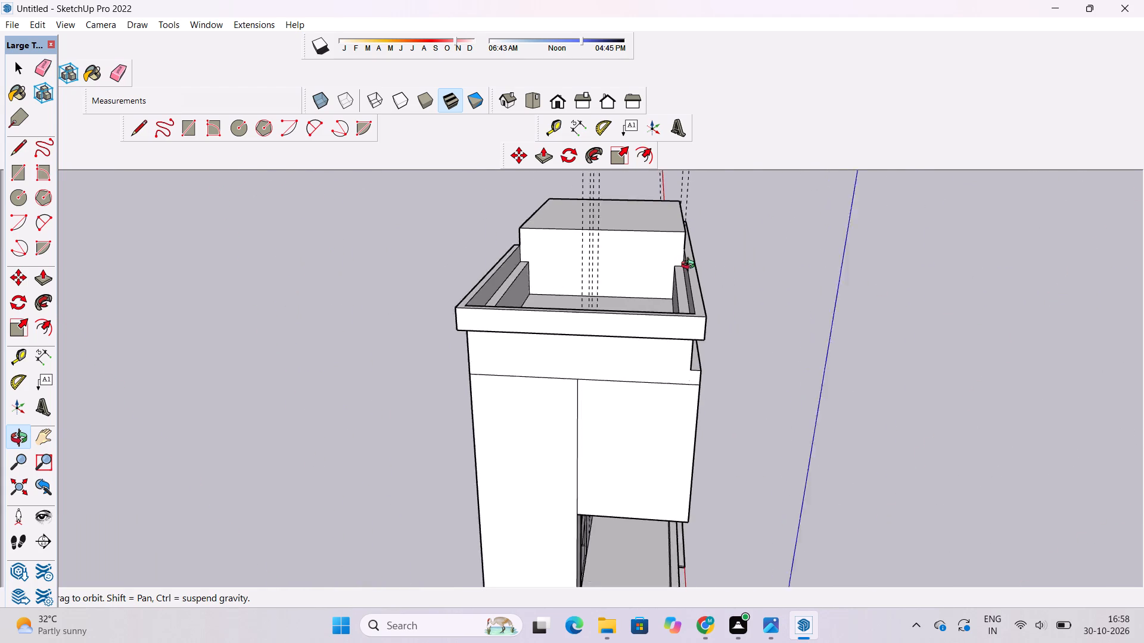
scroll(691, 266, up, 3)
drag(771, 329, 511, 321)
drag(610, 352, 604, 305)
drag(832, 260, 816, 261)
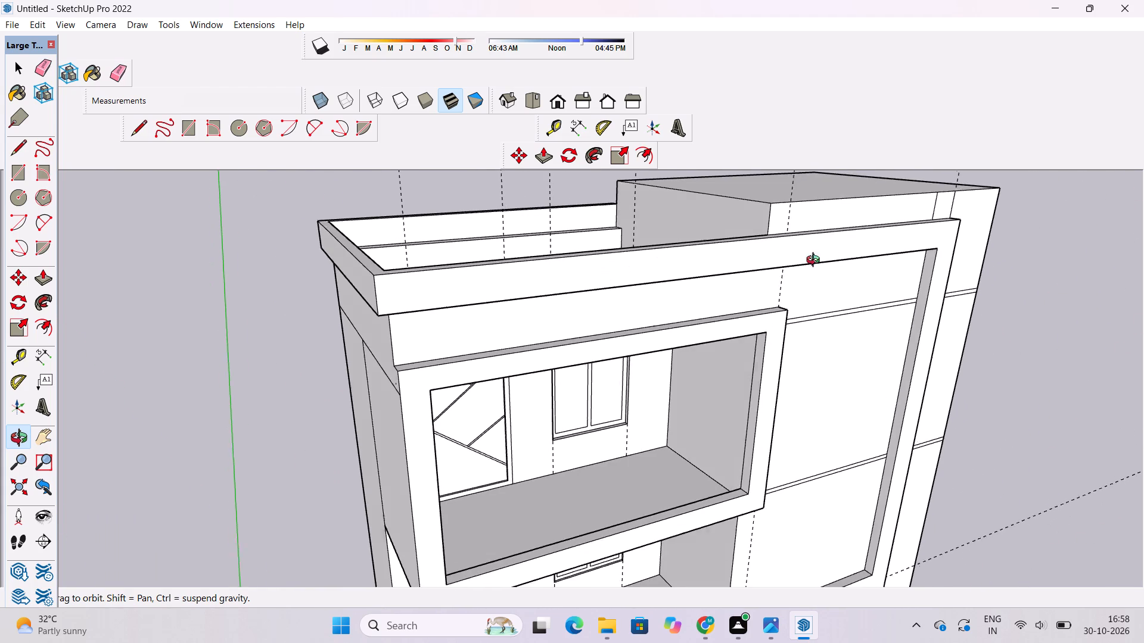
drag(816, 261, 720, 263)
scroll(688, 263, down, 6)
drag(789, 317, 775, 193)
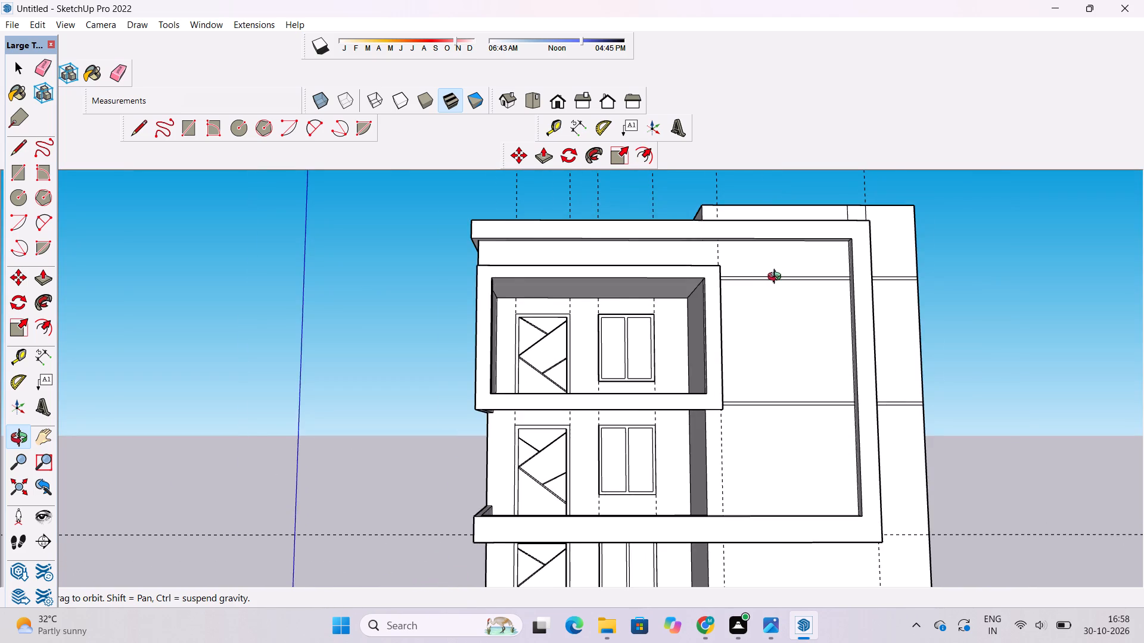
Erase the vertical dashed guide line running down the tall block's front beside the upper balcony frame.
scroll(777, 278, up, 5)
scroll(755, 270, down, 4)
drag(767, 286, 744, 302)
drag(744, 303, 739, 319)
drag(739, 321, 713, 321)
drag(713, 321, 732, 339)
key(e)
drag(694, 254, 687, 254)
click(684, 256)
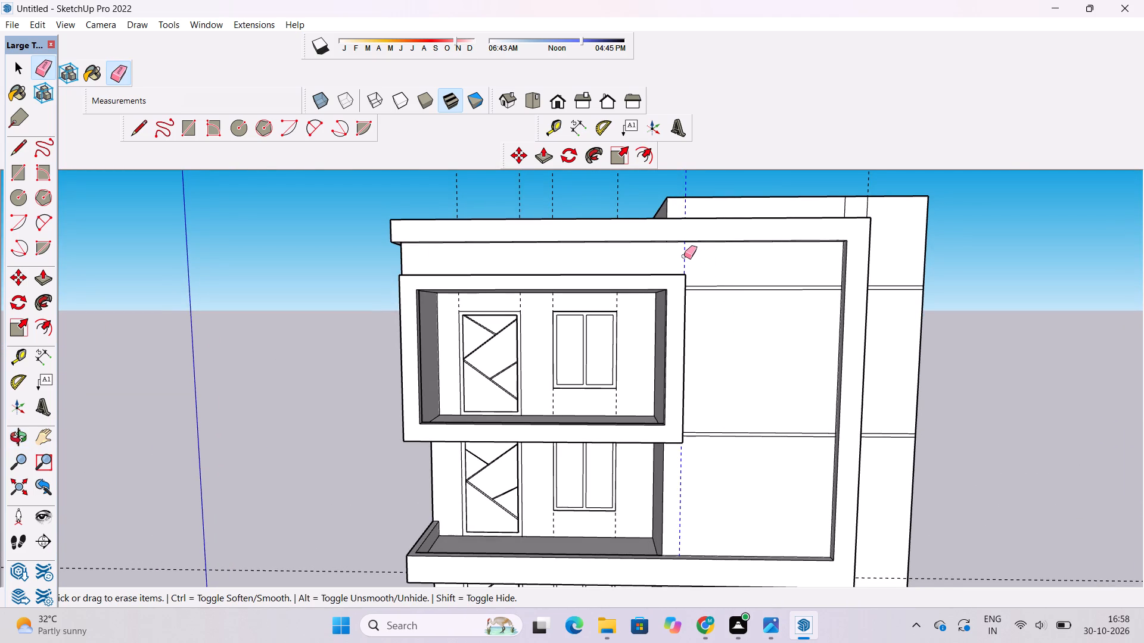
key(space)
Erase the vertical dashed guide line at the band's outer edge on the tall block.
text(o)
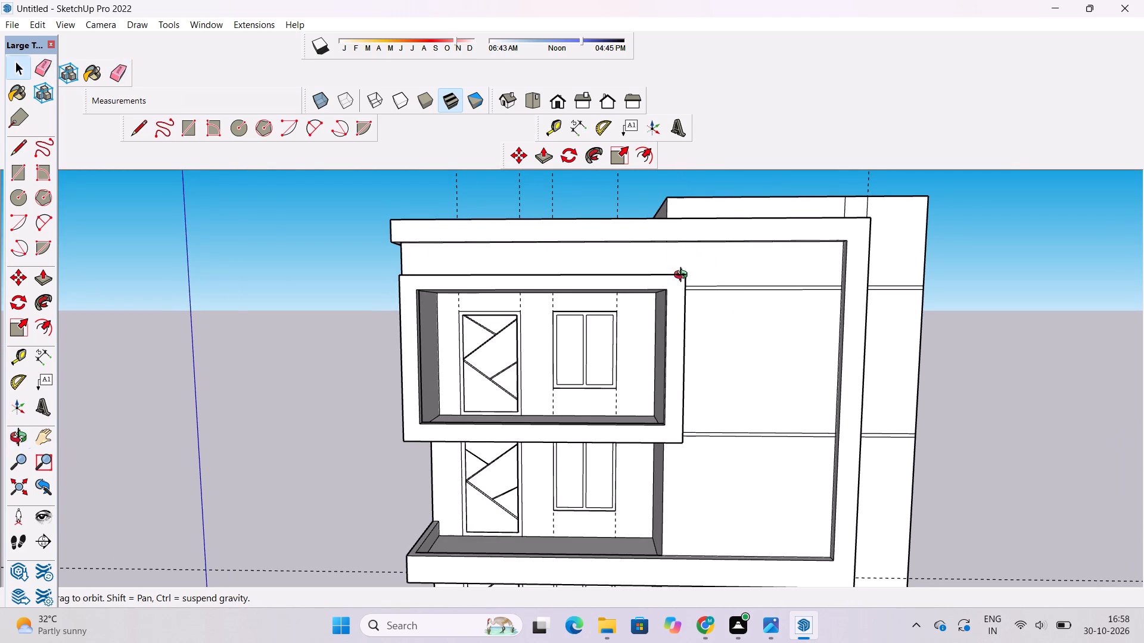
scroll(683, 276, down, 2)
shift+drag(683, 282, 613, 252)
shift+drag(616, 263, 613, 276)
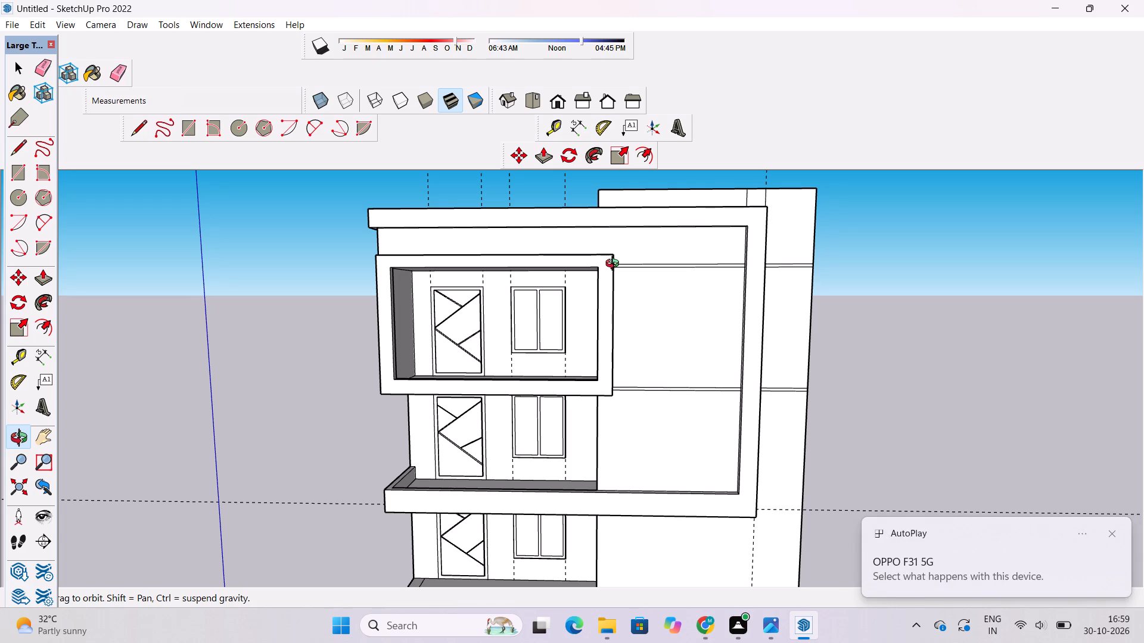
scroll(614, 263, down, 3)
shift+drag(588, 292, 648, 351)
scroll(748, 264, up, 3)
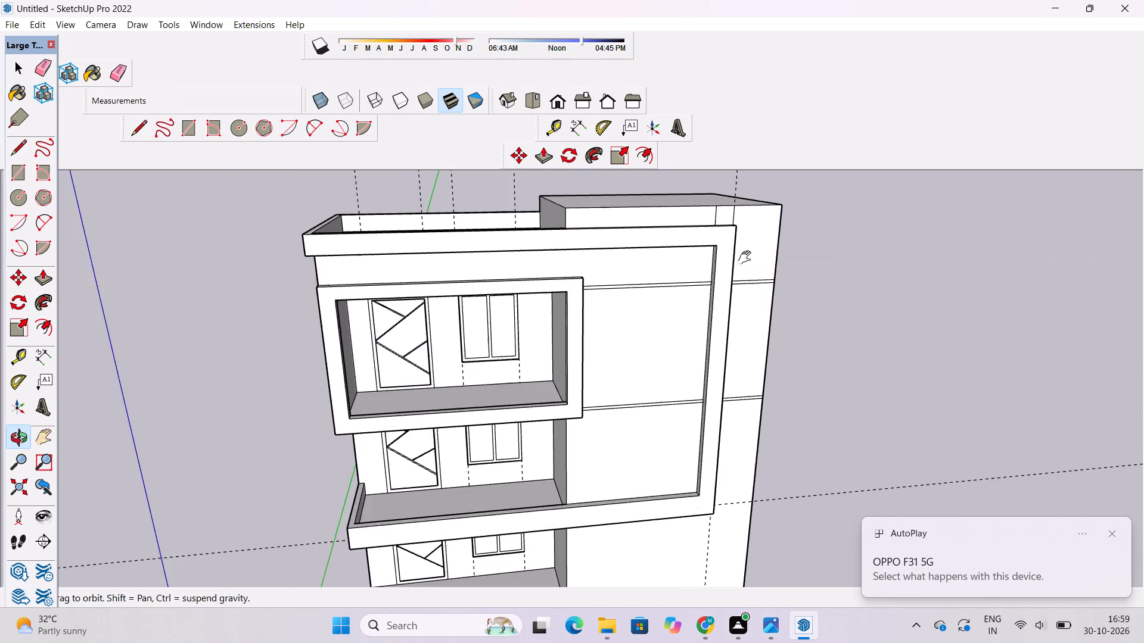
shift+drag(747, 258, 675, 313)
drag(666, 326, 576, 330)
scroll(641, 275, up, 4)
shift+drag(652, 269, 648, 288)
drag(648, 289, 657, 282)
key(e)
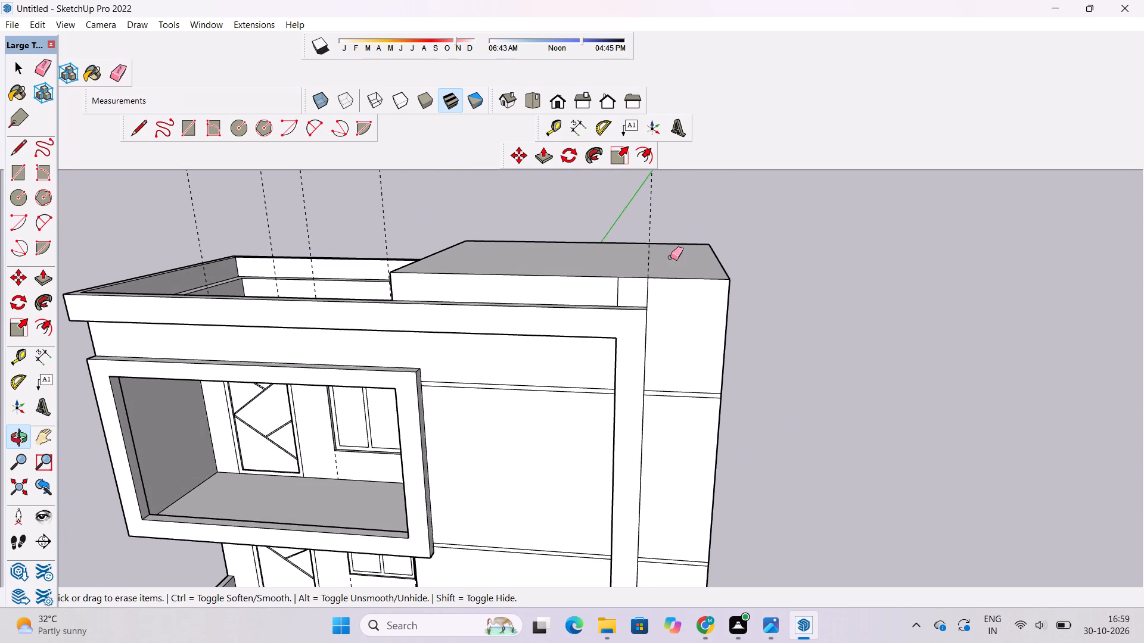
drag(669, 255, 646, 253)
scroll(646, 252, down, 2)
key(o)
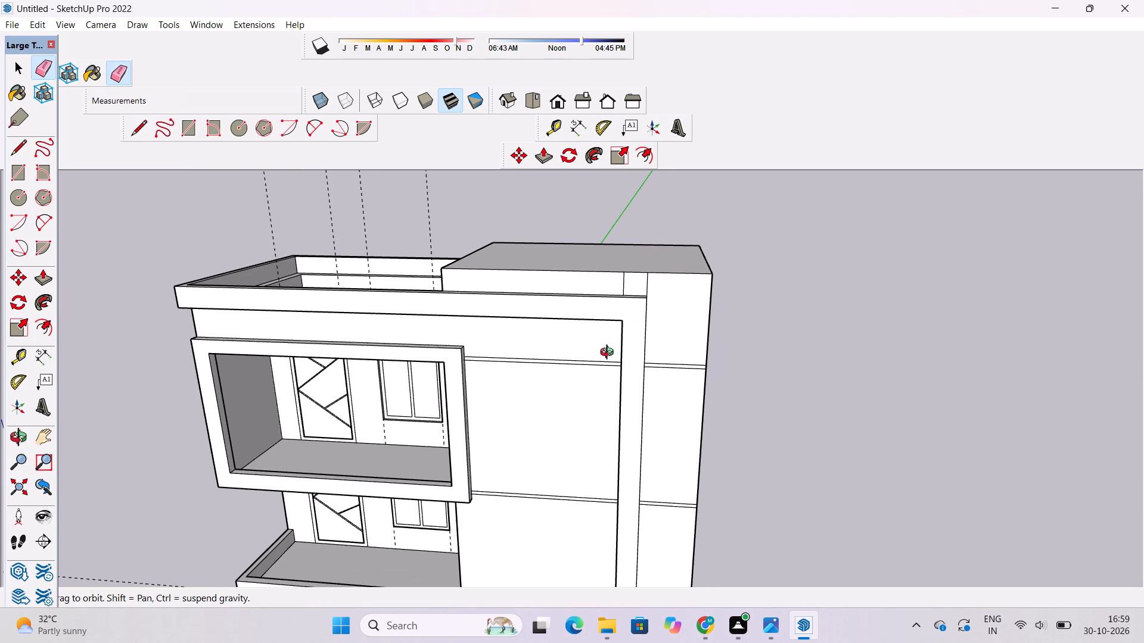
Examine the tall block's front face and the band framing it from several angles.
drag(610, 354, 639, 342)
scroll(617, 372, up, 2)
shift+drag(617, 372, 599, 387)
drag(601, 387, 642, 324)
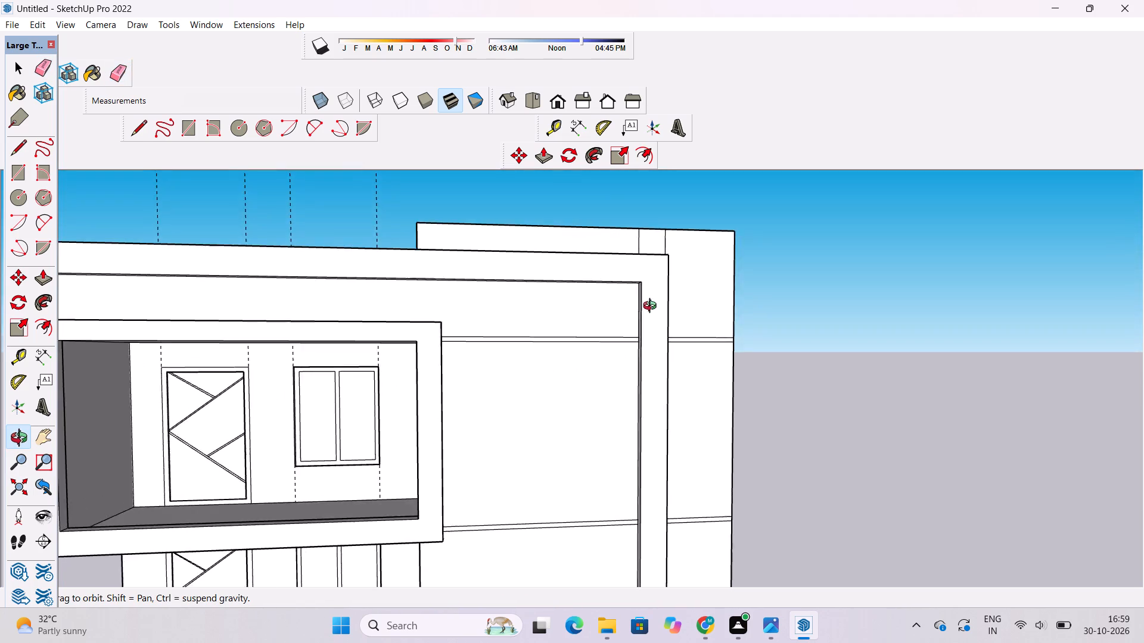
scroll(655, 301, down, 5)
shift+drag(654, 310, 653, 286)
shift+drag(653, 286, 631, 294)
shift+scroll(631, 294, down, 4)
drag(624, 313, 587, 318)
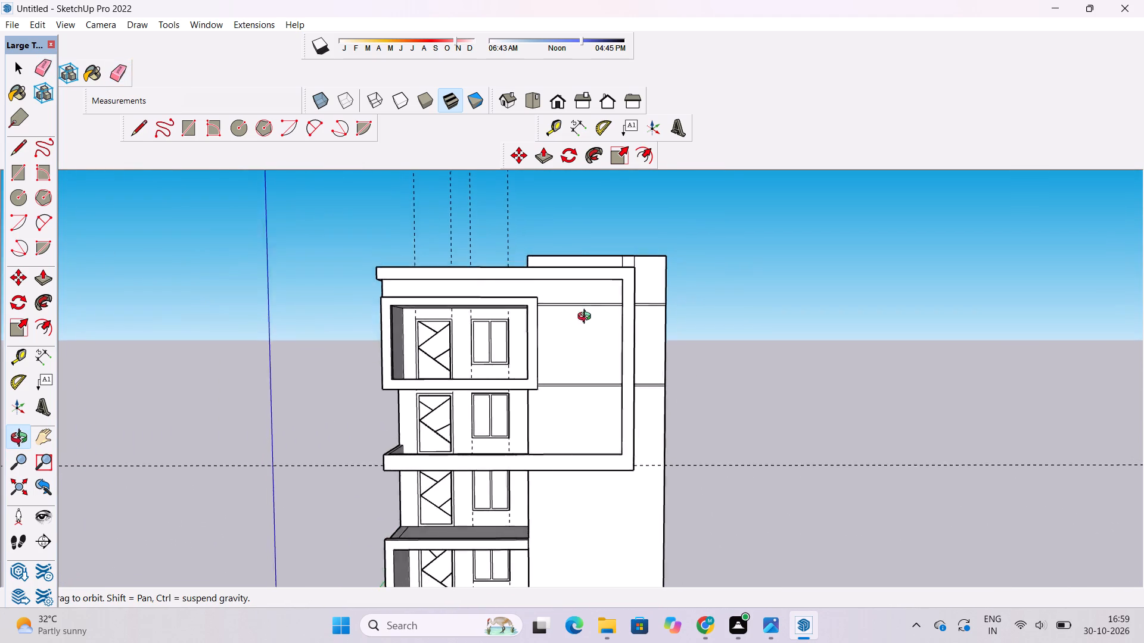
drag(587, 318, 490, 348)
Erase both pairs of horizontal floor lines on the tall block's front face inside the band frame.
scroll(622, 304, up, 3)
shift+drag(616, 308, 607, 316)
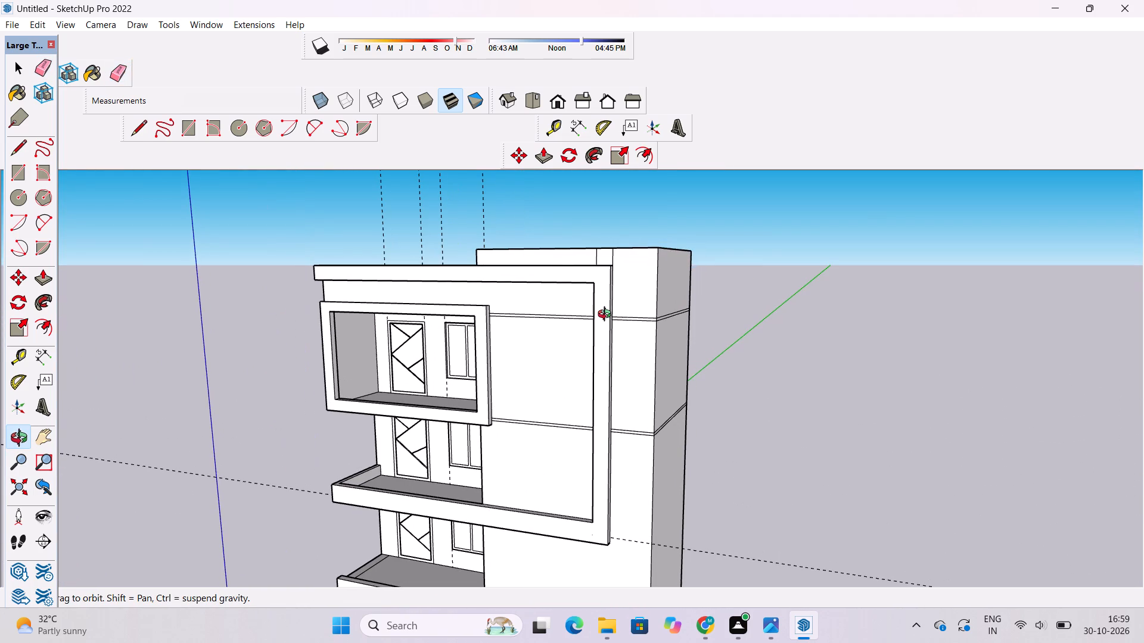
key(e)
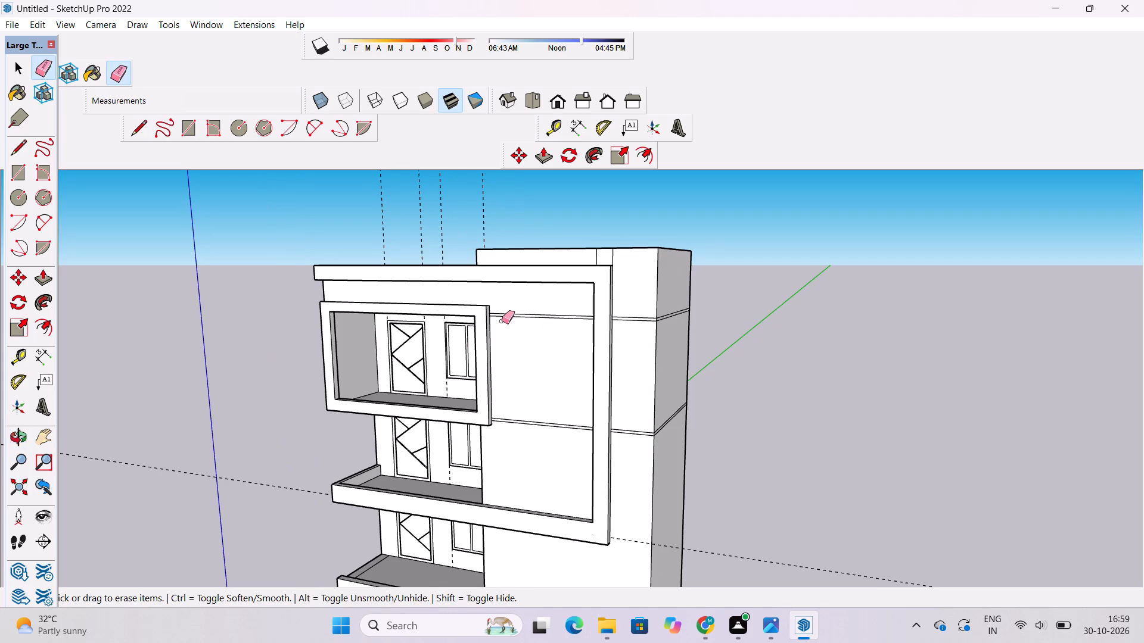
scroll(508, 317, up, 3)
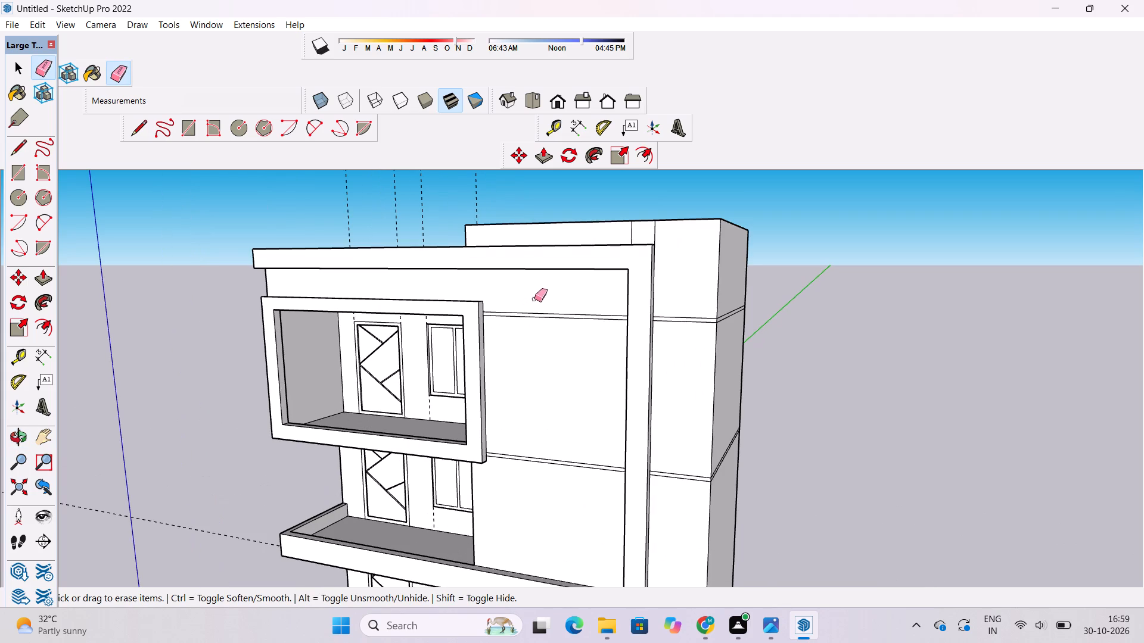
drag(535, 299, 534, 318)
scroll(546, 314, down, 5)
scroll(558, 348, up, 4)
drag(560, 395, 552, 457)
scroll(597, 345, down, 7)
scroll(642, 313, up, 4)
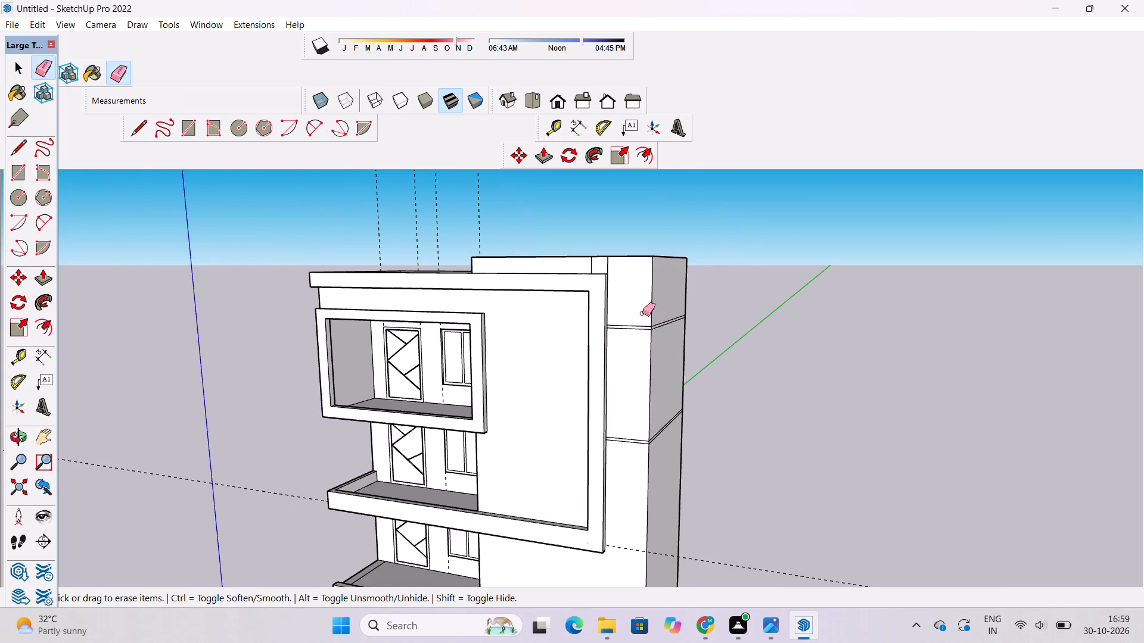
Erase both pairs of horizontal floor lines on the tall block's front strip outside the band frame.
drag(642, 313, 633, 335)
scroll(648, 277, down, 7)
scroll(643, 359, up, 2)
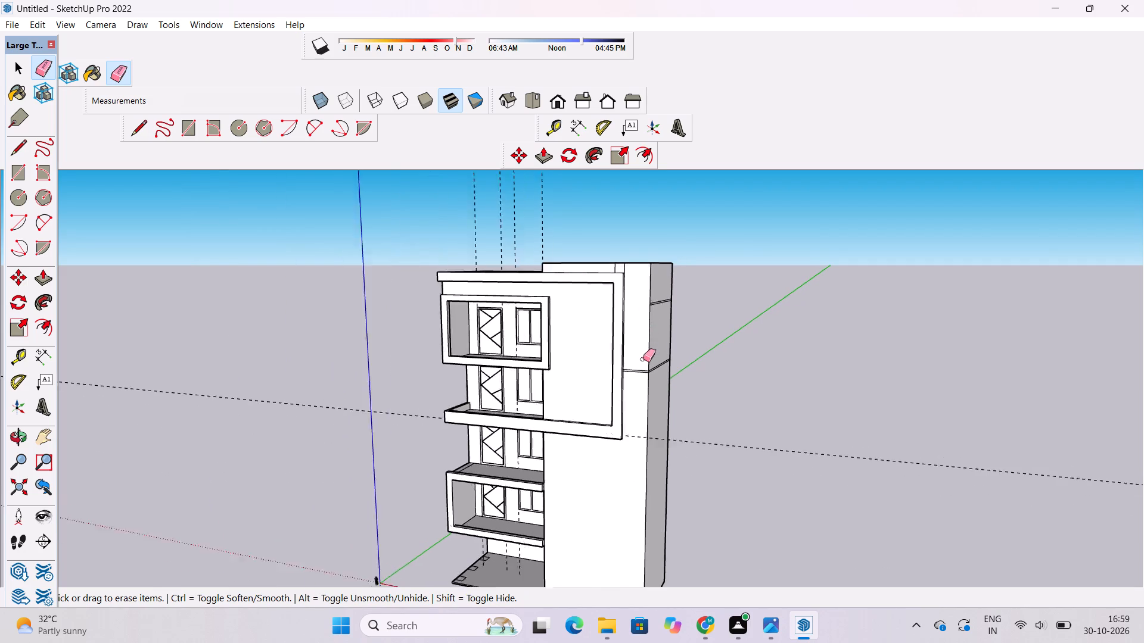
scroll(643, 359, up, 1)
scroll(642, 360, down, 2)
drag(641, 361, 635, 376)
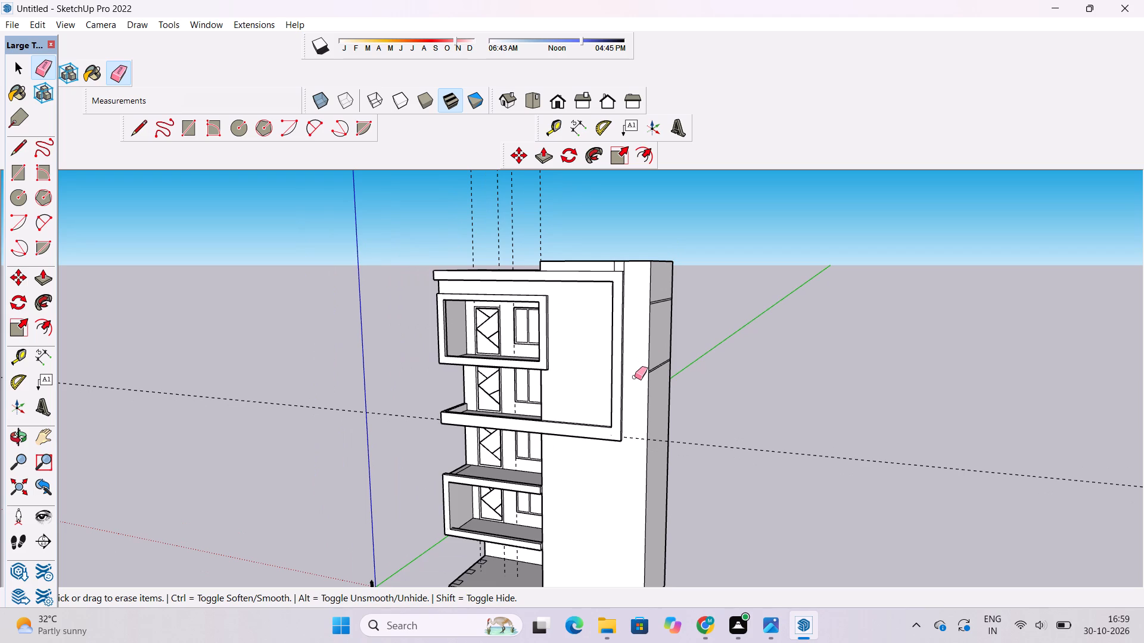
Erase both pairs of horizontal floor lines on the tall block's outer side face.
scroll(633, 372, down, 6)
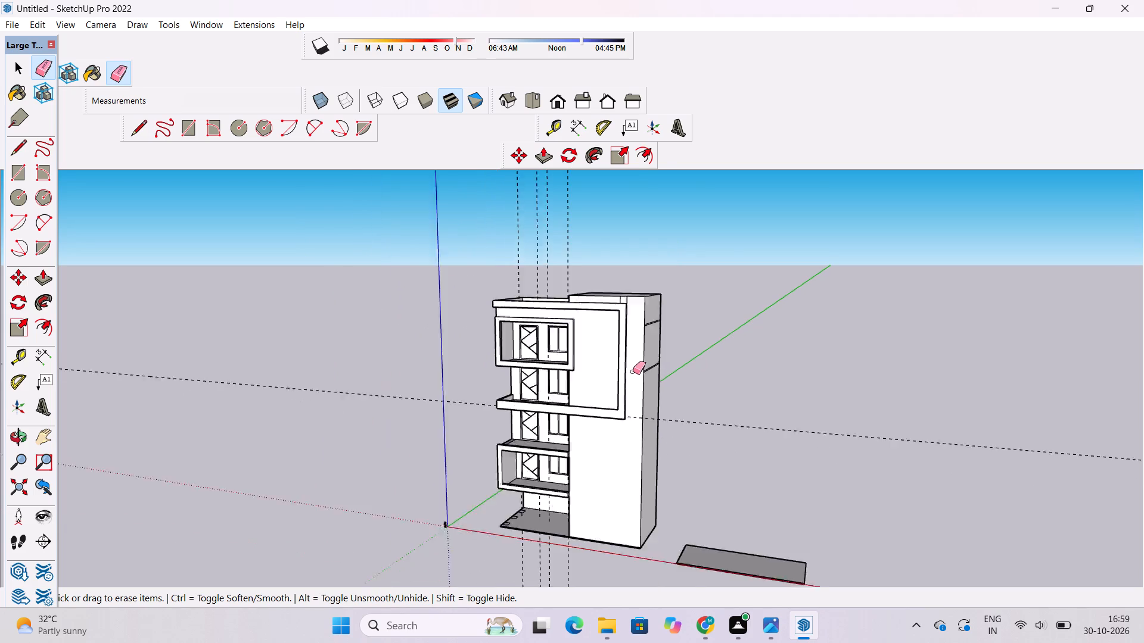
scroll(633, 372, down, 1)
scroll(652, 388, up, 11)
drag(643, 338, 639, 352)
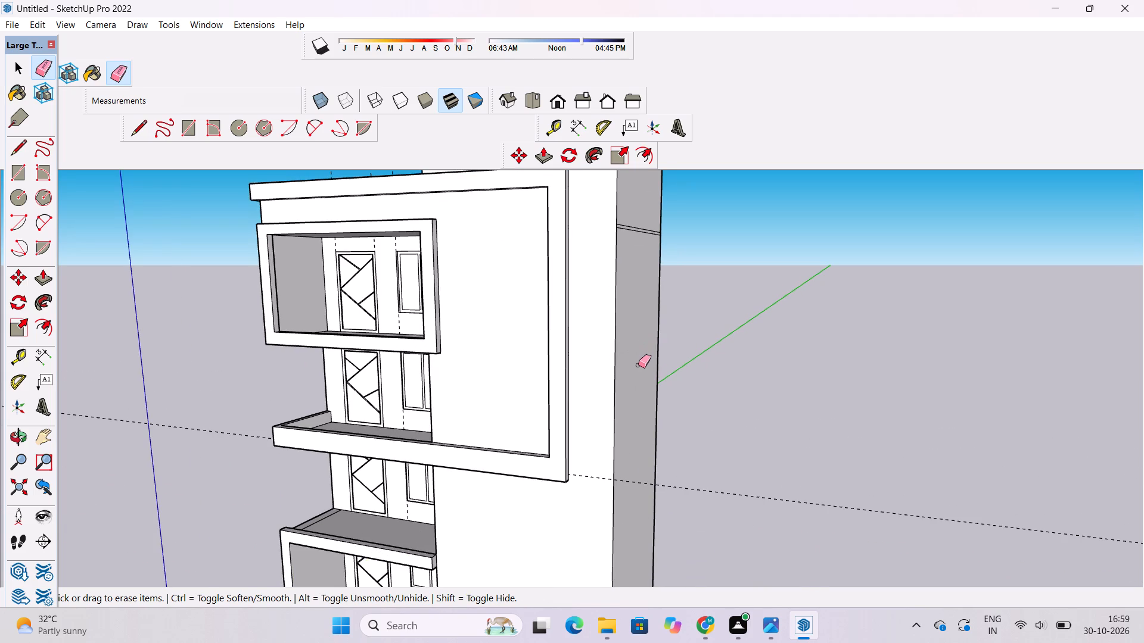
scroll(611, 382, down, 4)
scroll(632, 282, up, 5)
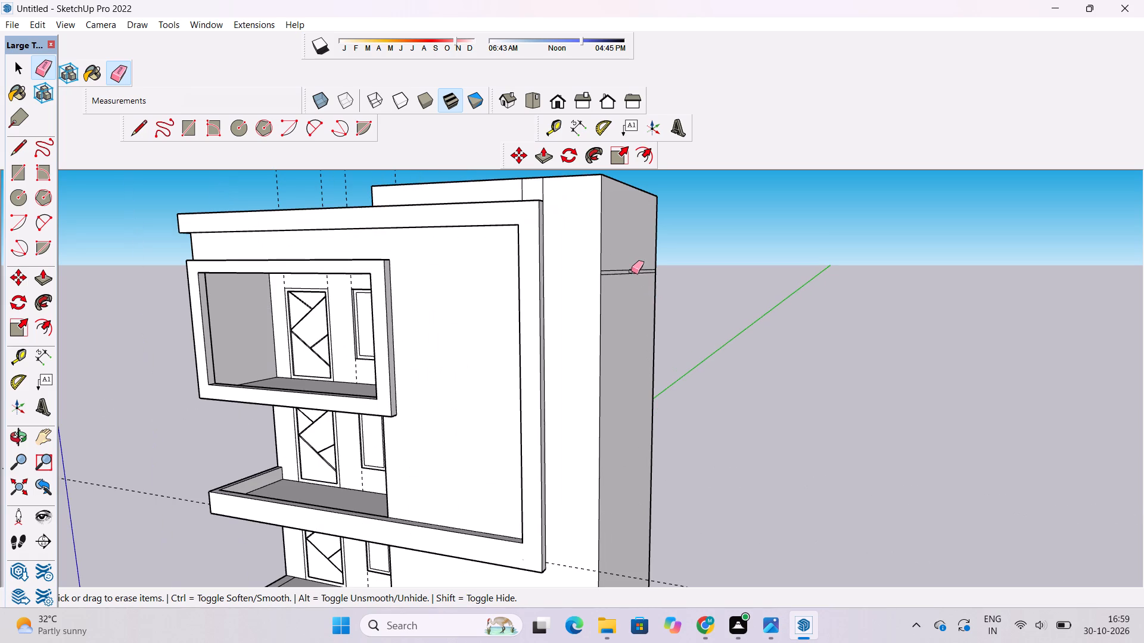
drag(632, 267, 630, 278)
key(o)
drag(718, 298, 475, 304)
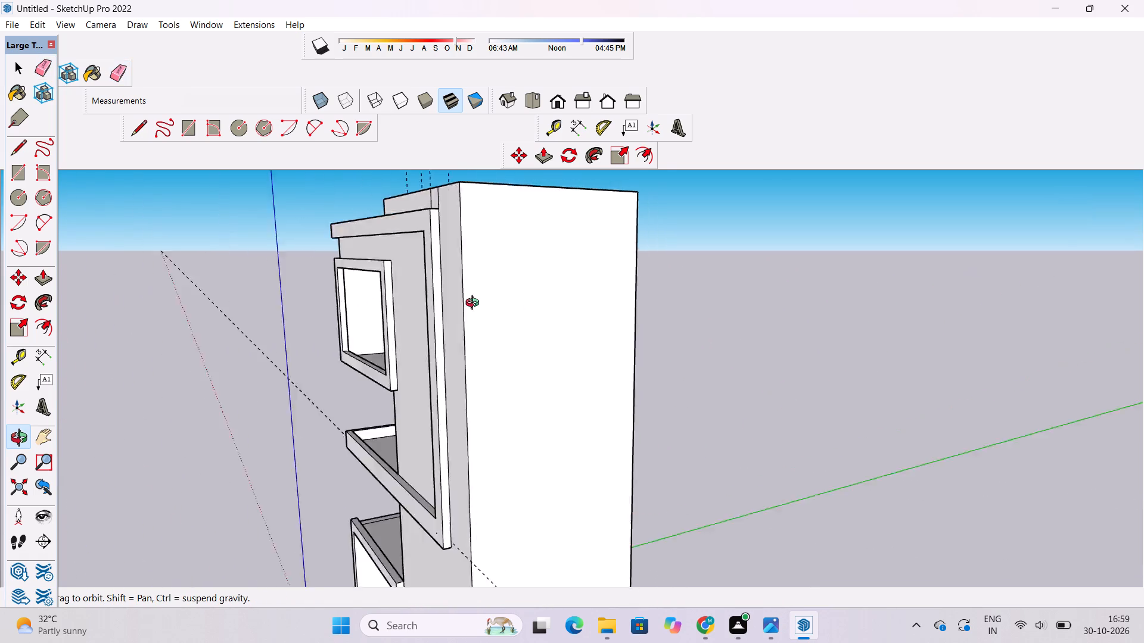
Erase both pairs of floor lines on the tall block's wide rear face.
drag(475, 304, 260, 322)
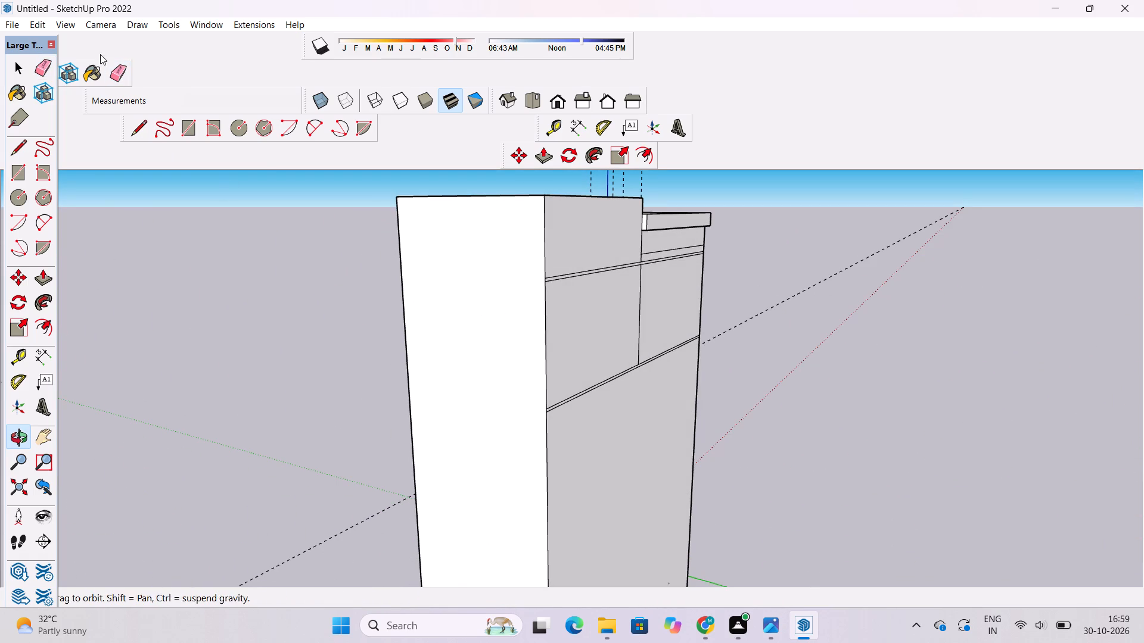
click(116, 74)
drag(587, 256, 585, 278)
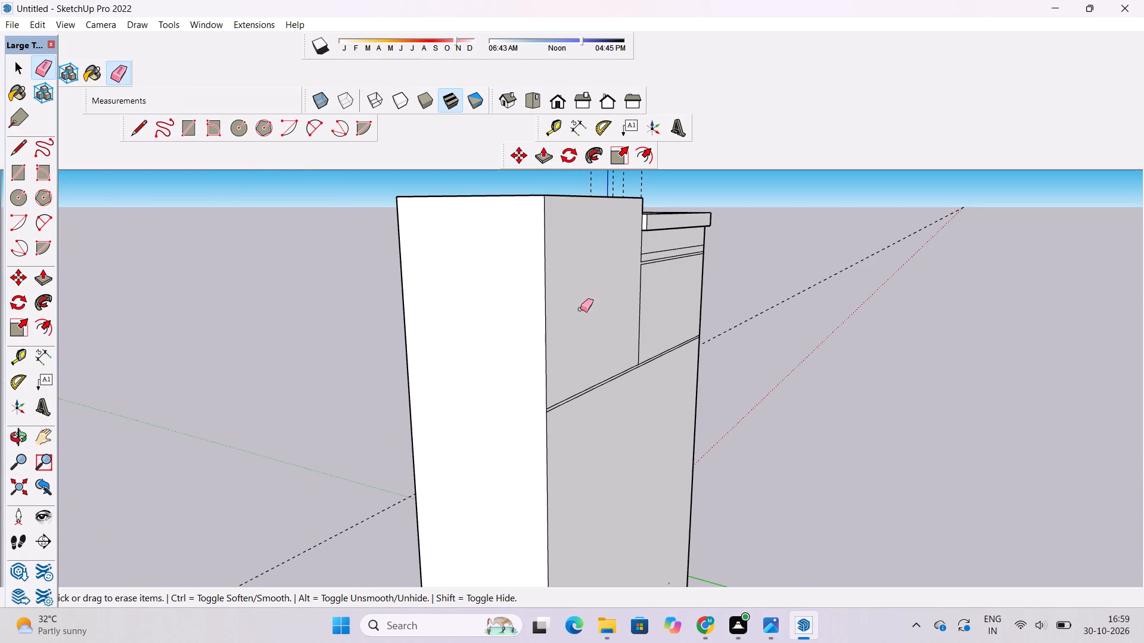
drag(598, 348, 589, 392)
Draw a short line closing the gap in the rear wall's vertical edge between the paired upper floor lines.
scroll(688, 285, up, 2)
scroll(638, 324, down, 5)
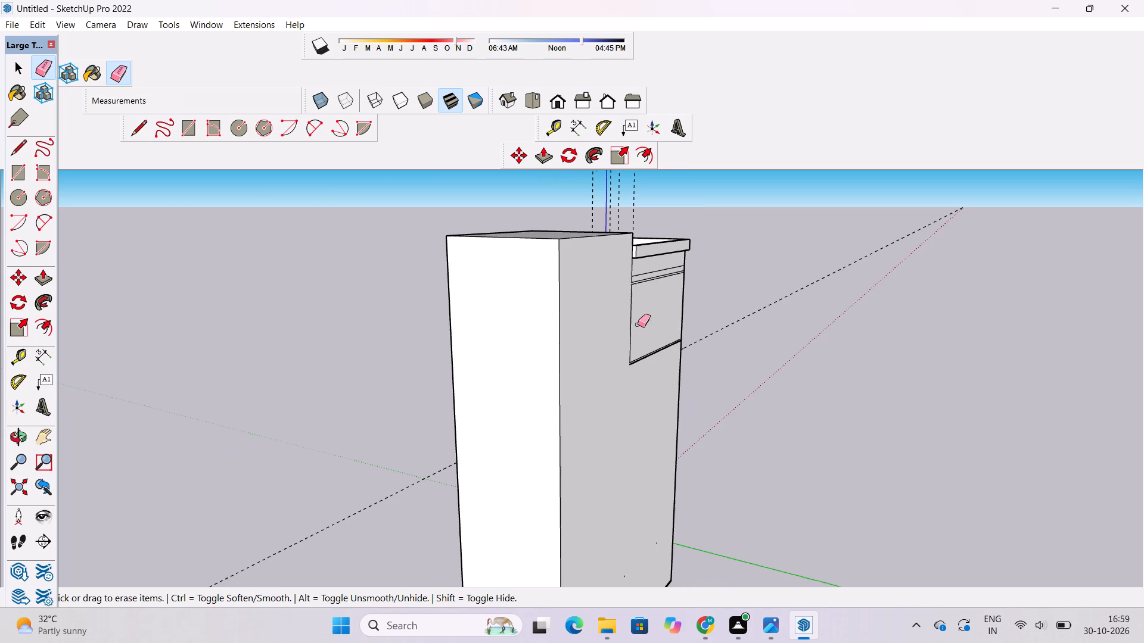
scroll(638, 277, up, 11)
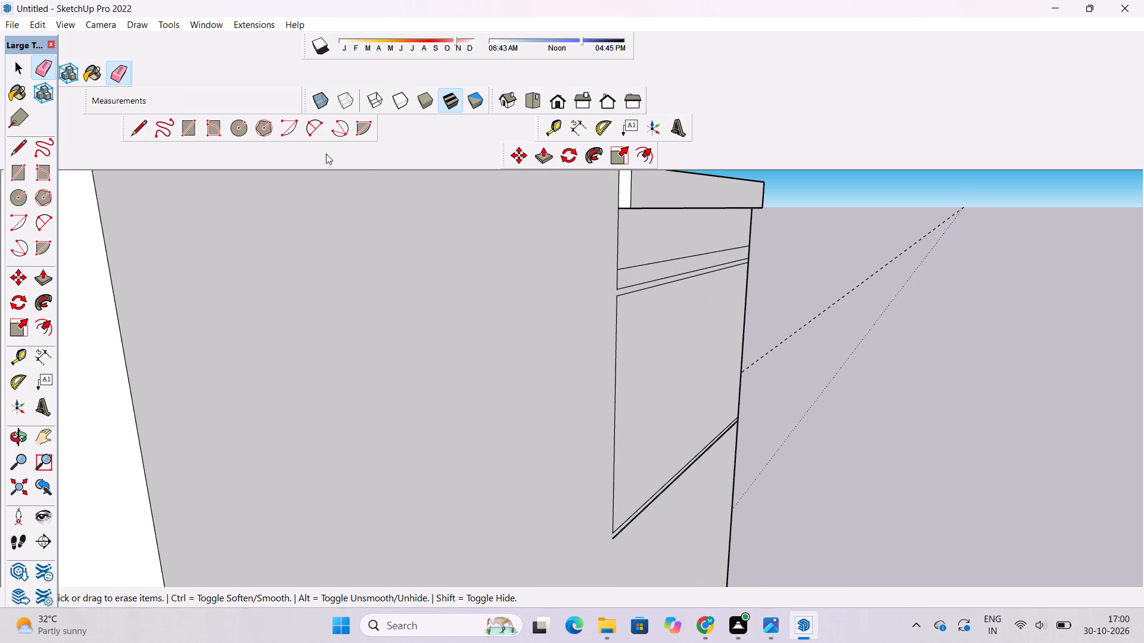
click(132, 126)
scroll(666, 298, up, 8)
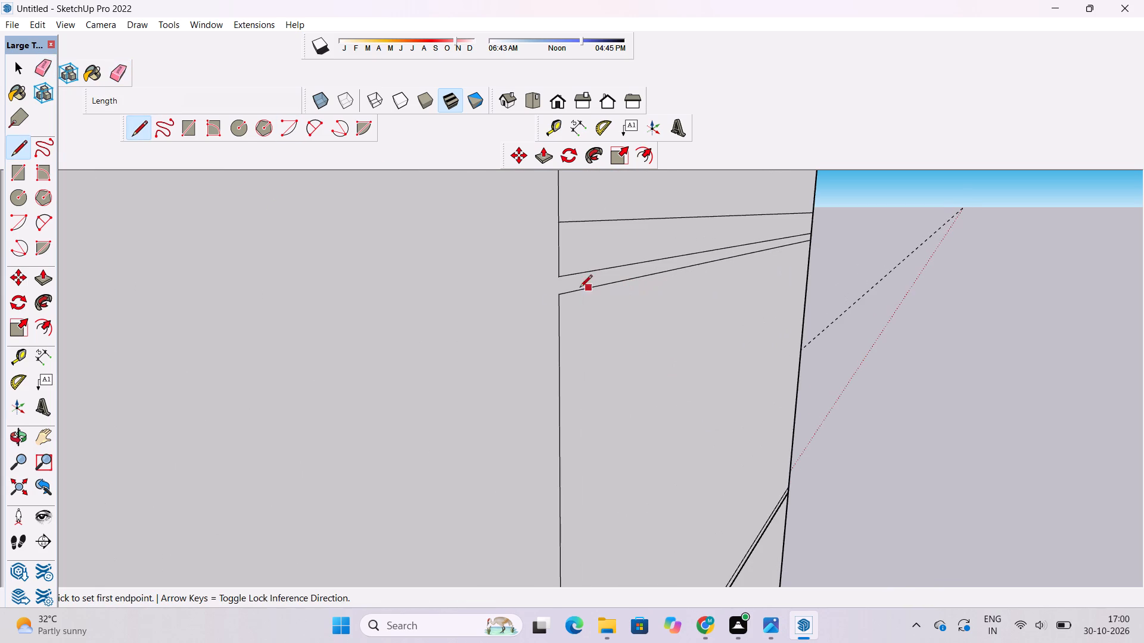
click(561, 296)
click(558, 277)
scroll(481, 226, down, 5)
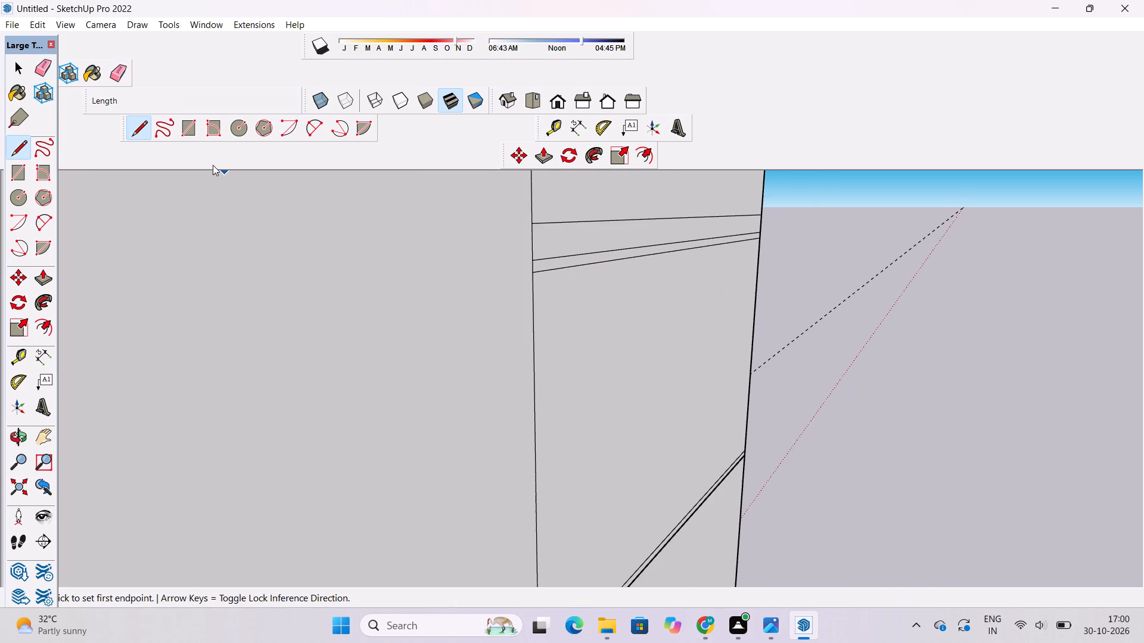
Erase the lower line of the lower floor-line pair on the narrow rear wall section beside the tall block.
click(124, 74)
scroll(530, 310, down, 10)
scroll(573, 506, up, 10)
click(542, 442)
click(542, 438)
scroll(620, 416, down, 6)
scroll(621, 417, up, 1)
scroll(621, 417, down, 4)
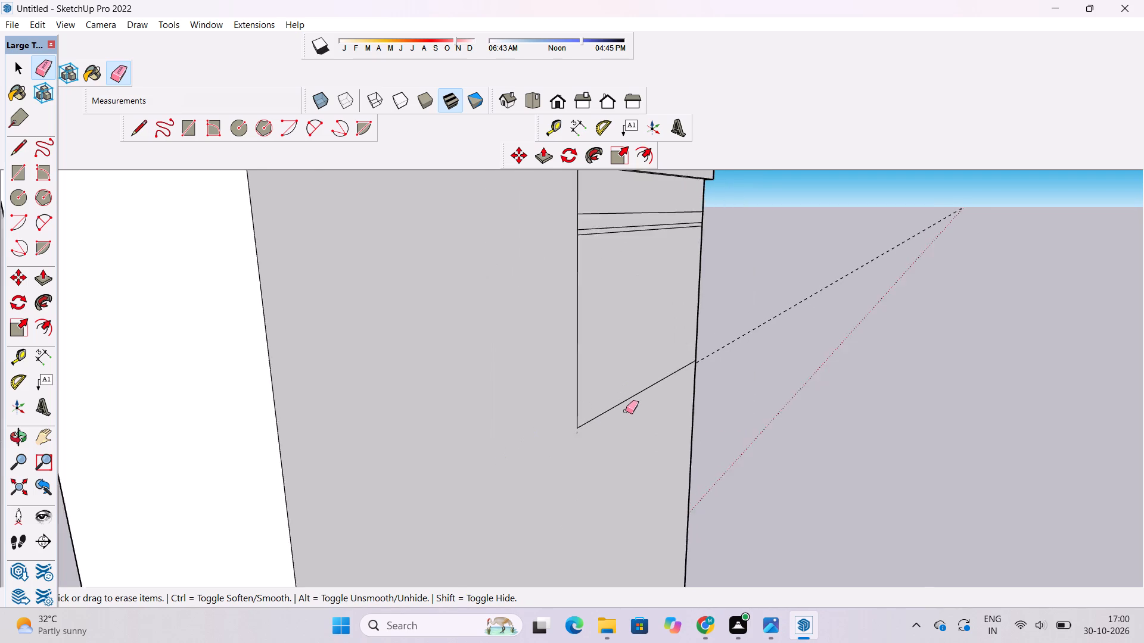
Examine the whole building from the rear, side and front for remaining lines.
scroll(626, 411, down, 4)
click(21, 438)
drag(184, 343, 456, 343)
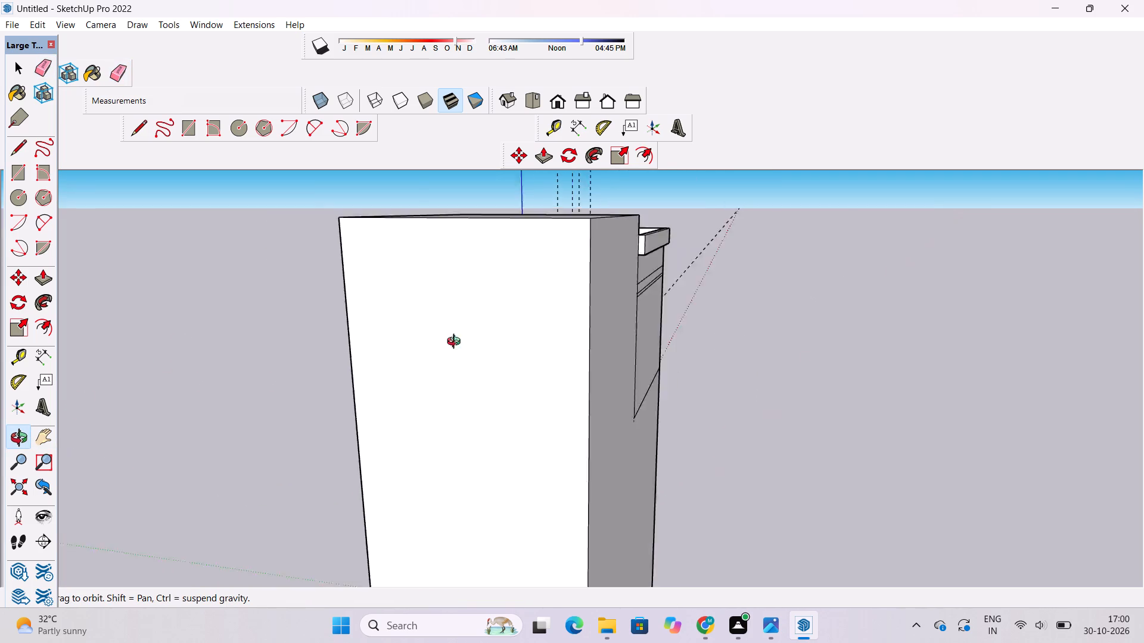
drag(456, 343, 621, 338)
scroll(620, 327, down, 5)
drag(455, 386, 807, 388)
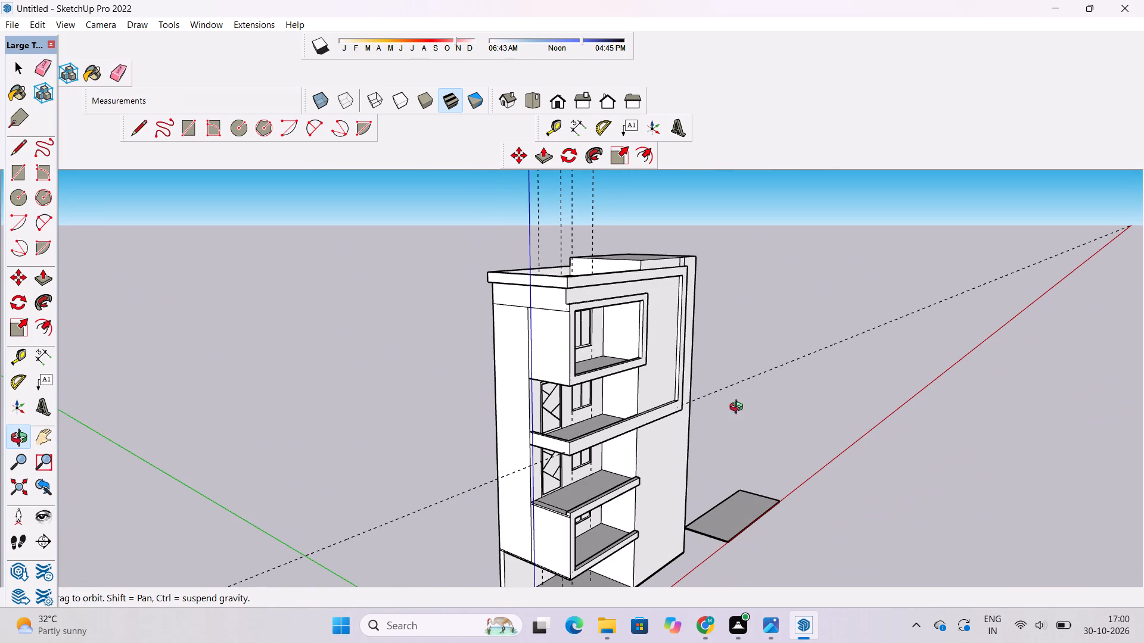
shift+drag(695, 414, 682, 417)
drag(680, 419, 570, 420)
scroll(498, 415, down, 3)
shift+drag(611, 438, 564, 303)
scroll(558, 298, down, 4)
drag(564, 351, 503, 363)
shift+drag(500, 366, 462, 381)
shift+scroll(483, 321, up, 3)
shift+drag(483, 324, 475, 382)
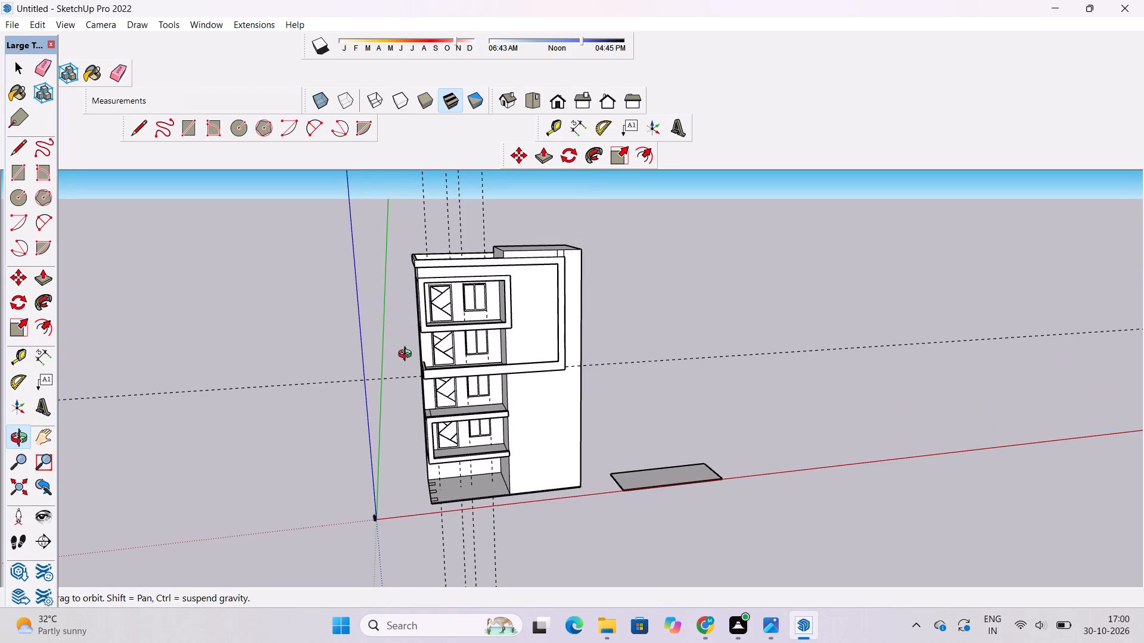
shift+scroll(365, 404, down, 3)
shift+drag(376, 420, 377, 374)
shift+scroll(444, 339, up, 5)
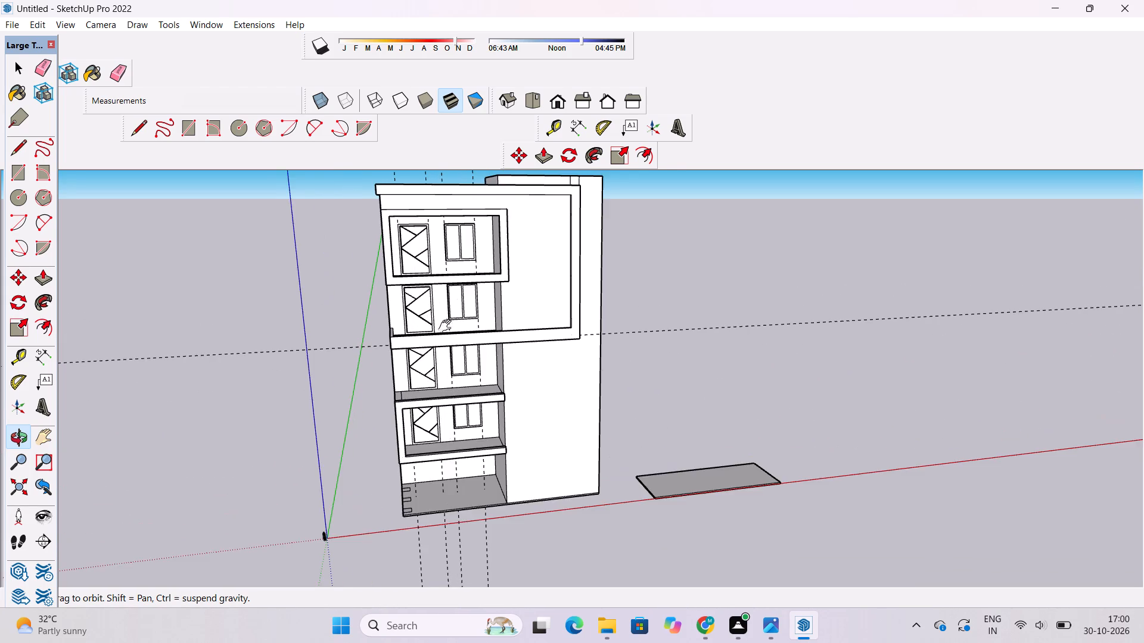
Erase the four vertical dashed guide lines running through the roof terrace inside the parapet.
shift+drag(483, 285, 480, 303)
drag(484, 317, 551, 367)
scroll(484, 257, up, 4)
shift+drag(480, 254, 518, 373)
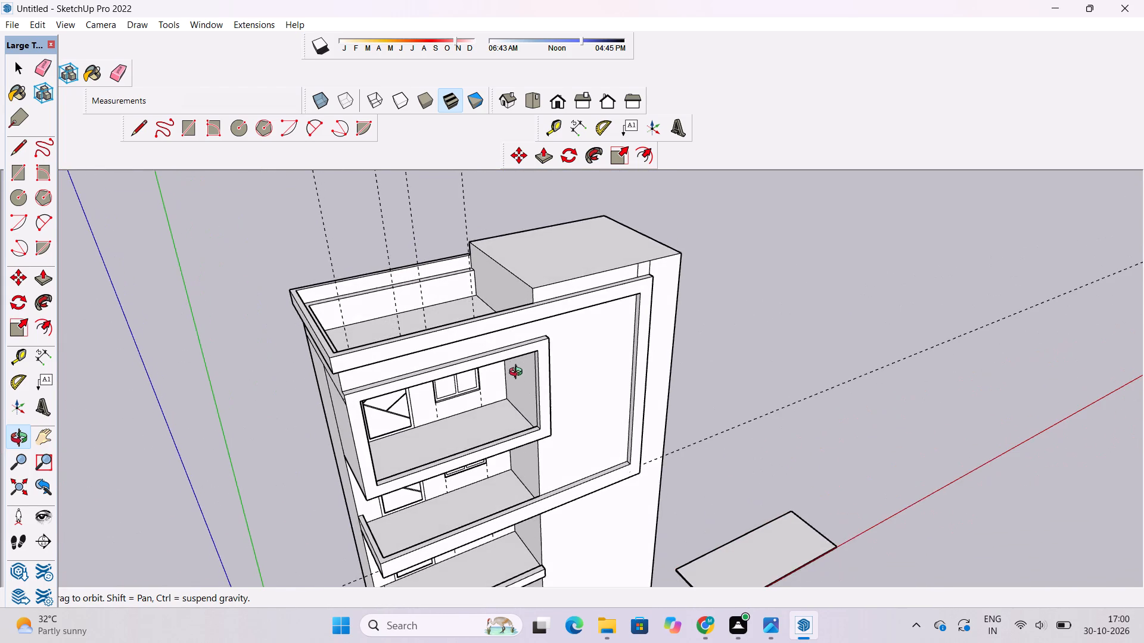
scroll(462, 298, up, 3)
shift+drag(461, 307, 554, 342)
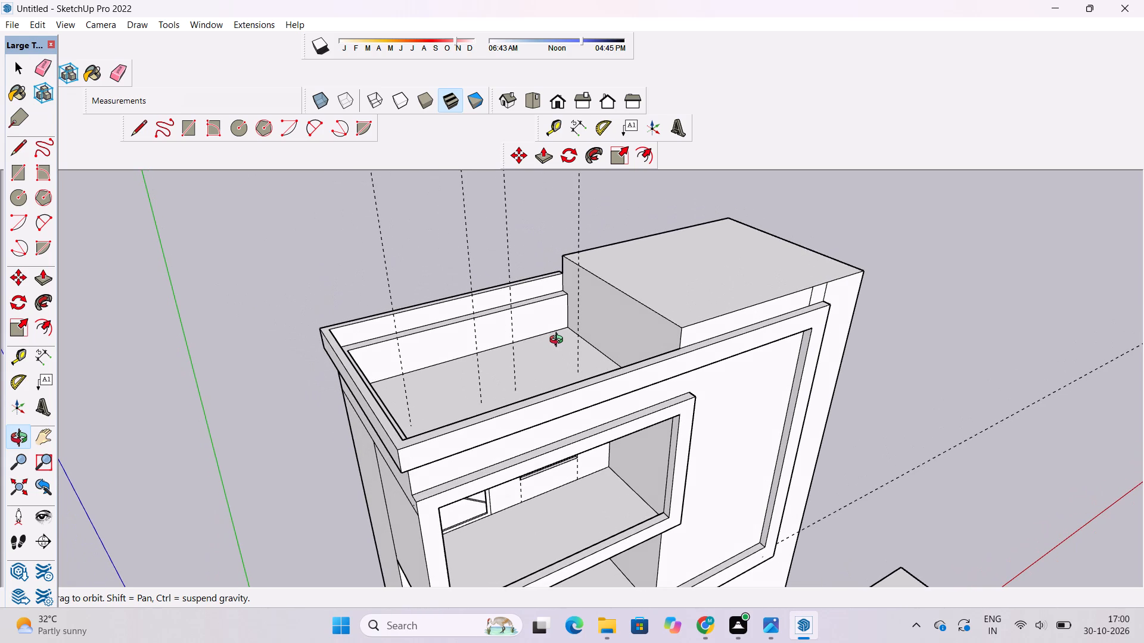
key(e)
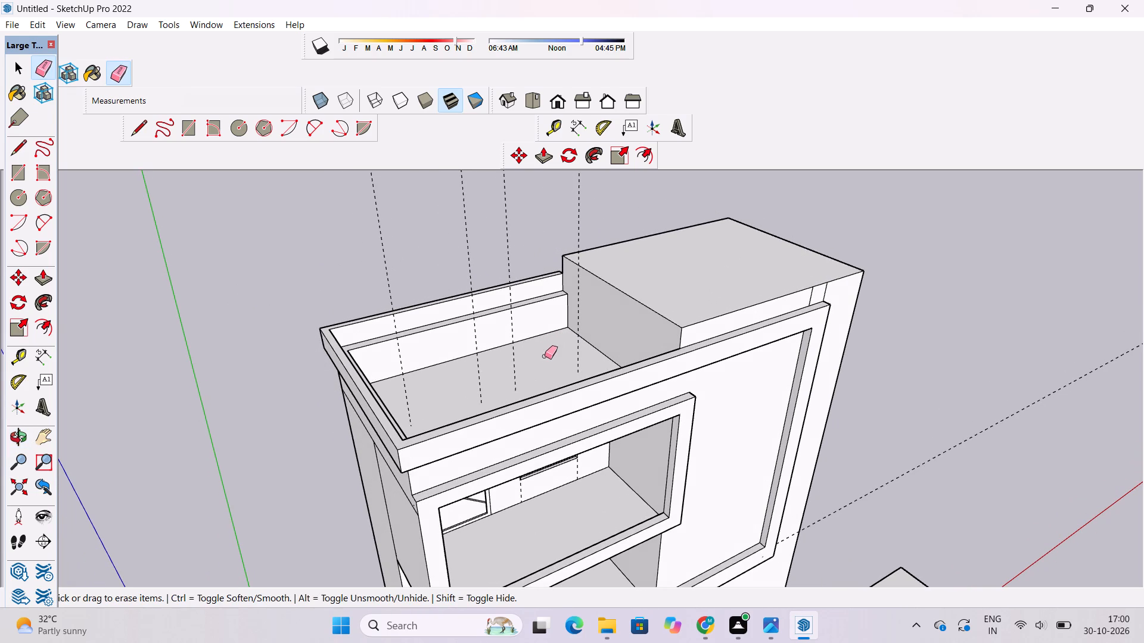
drag(543, 356, 400, 396)
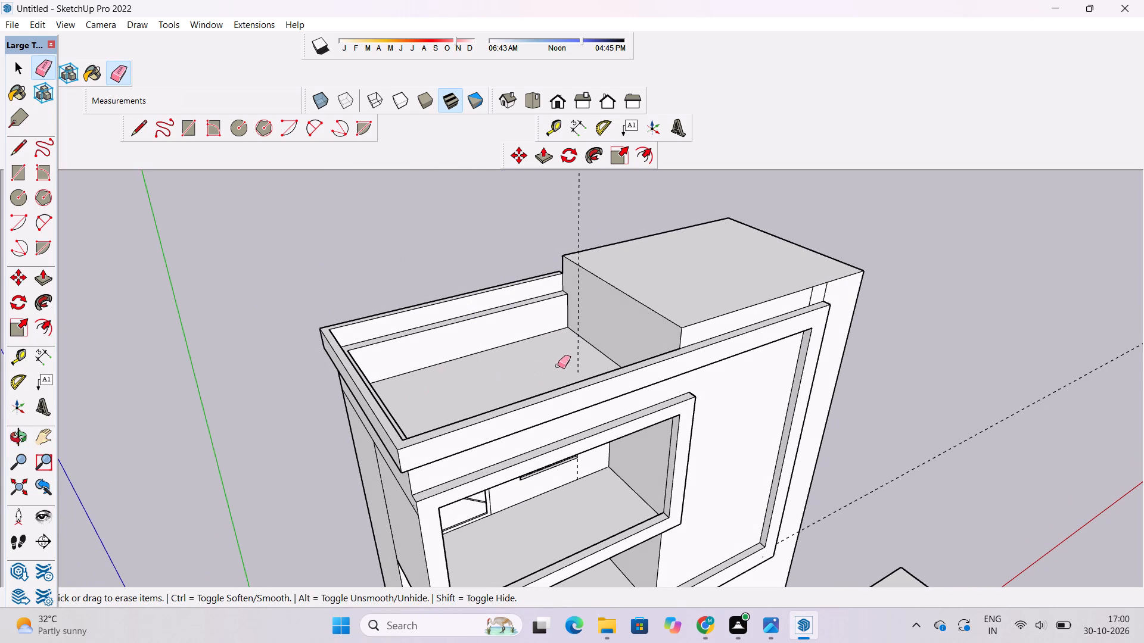
drag(582, 358, 567, 363)
Examine the front facade from the parapet down to the ground floor.
key(o)
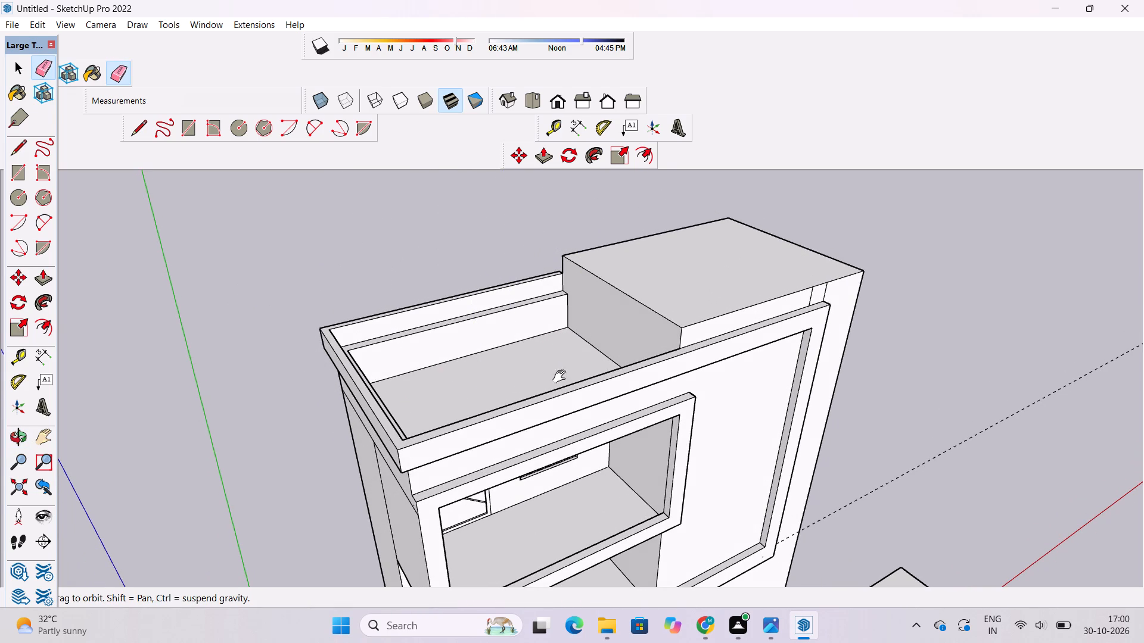
shift+drag(555, 407, 496, 343)
drag(496, 430, 468, 323)
drag(525, 452, 534, 329)
shift+scroll(521, 281, down, 6)
drag(518, 291, 459, 329)
drag(487, 404, 503, 332)
scroll(516, 323, down, 4)
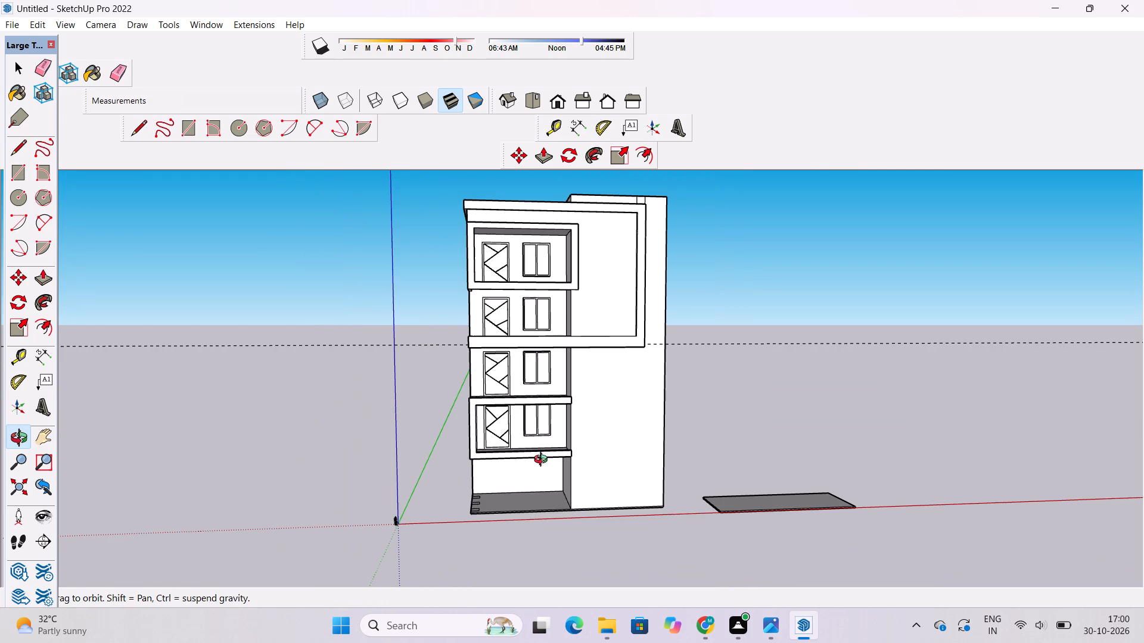
scroll(499, 480, up, 6)
scroll(499, 476, down, 5)
shift+drag(512, 472, 495, 501)
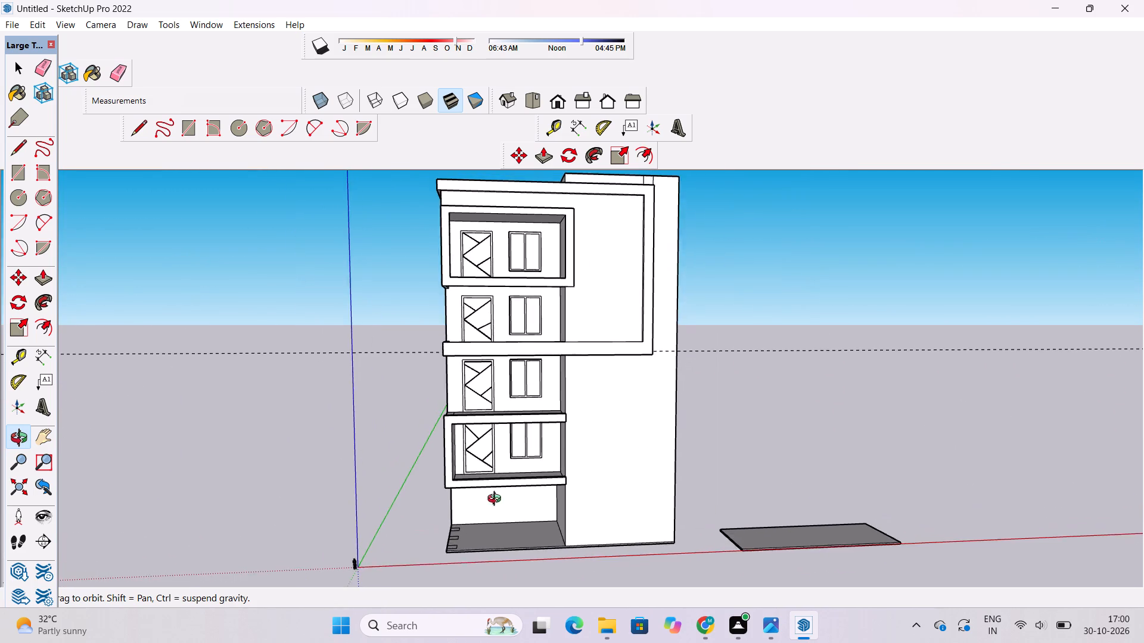
Erase the horizontal dashed guide line crossing behind the facade at the height of the band's lower edge.
drag(497, 500, 451, 498)
scroll(562, 392, up, 3)
shift+drag(565, 388, 566, 403)
drag(566, 403, 601, 407)
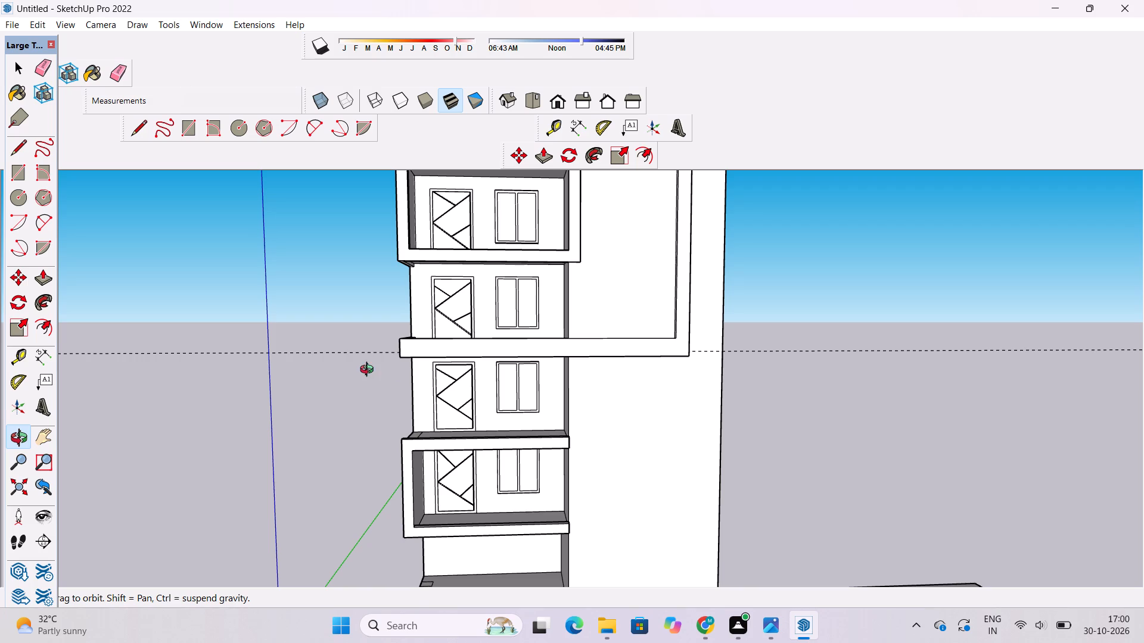
click(115, 72)
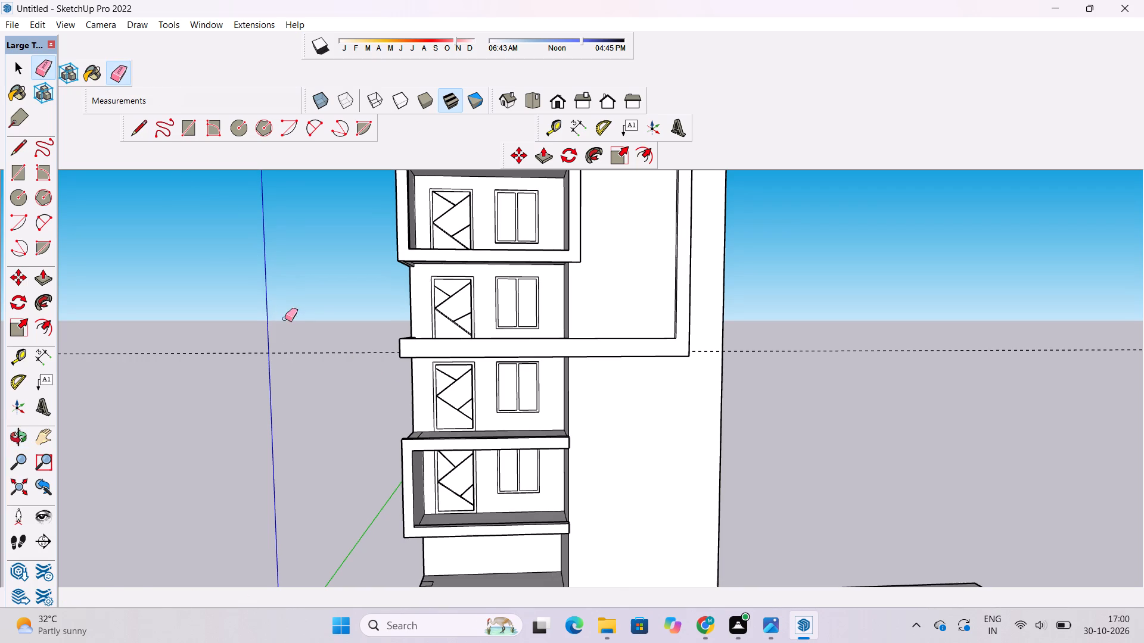
drag(286, 336, 288, 374)
Erase the leftover seam mark at the lower outer corner of the band frame on the tall block.
key(o)
shift+scroll(338, 338, down, 4)
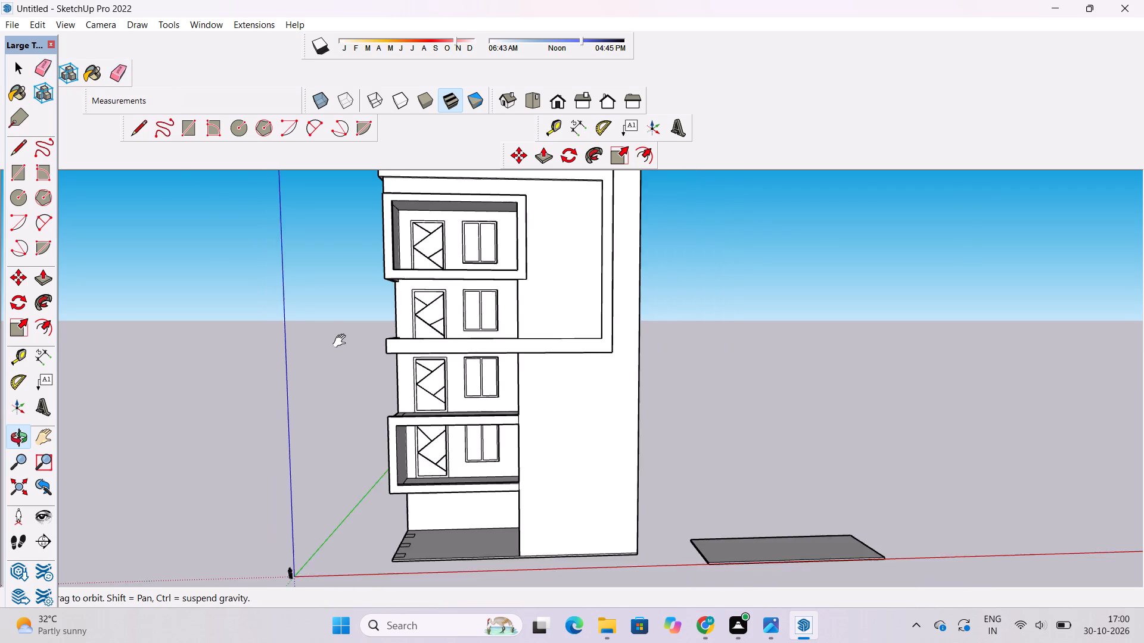
drag(362, 334, 645, 398)
scroll(478, 370, up, 4)
drag(628, 383, 578, 382)
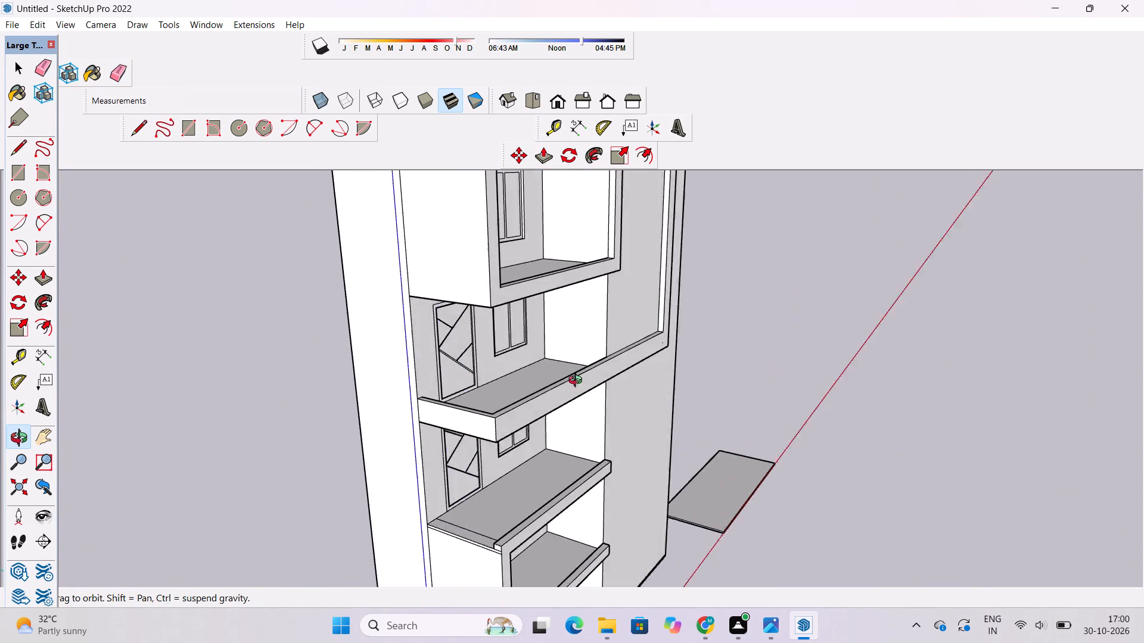
drag(578, 382, 435, 363)
shift+drag(704, 358, 683, 435)
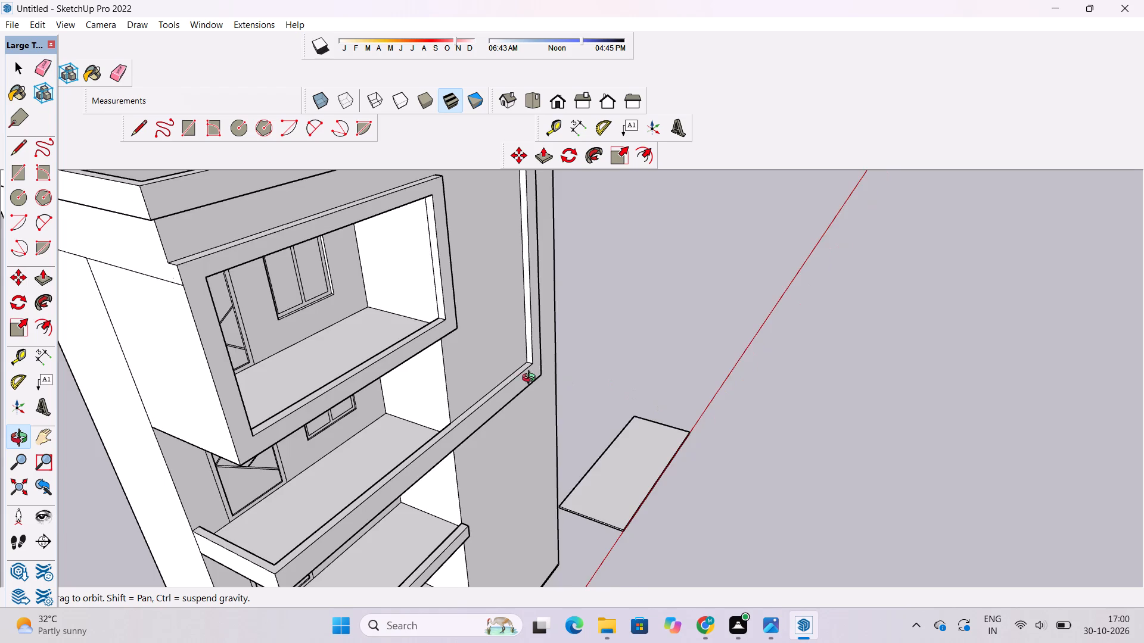
scroll(503, 391, up, 8)
shift+drag(517, 383, 516, 414)
drag(517, 423, 514, 386)
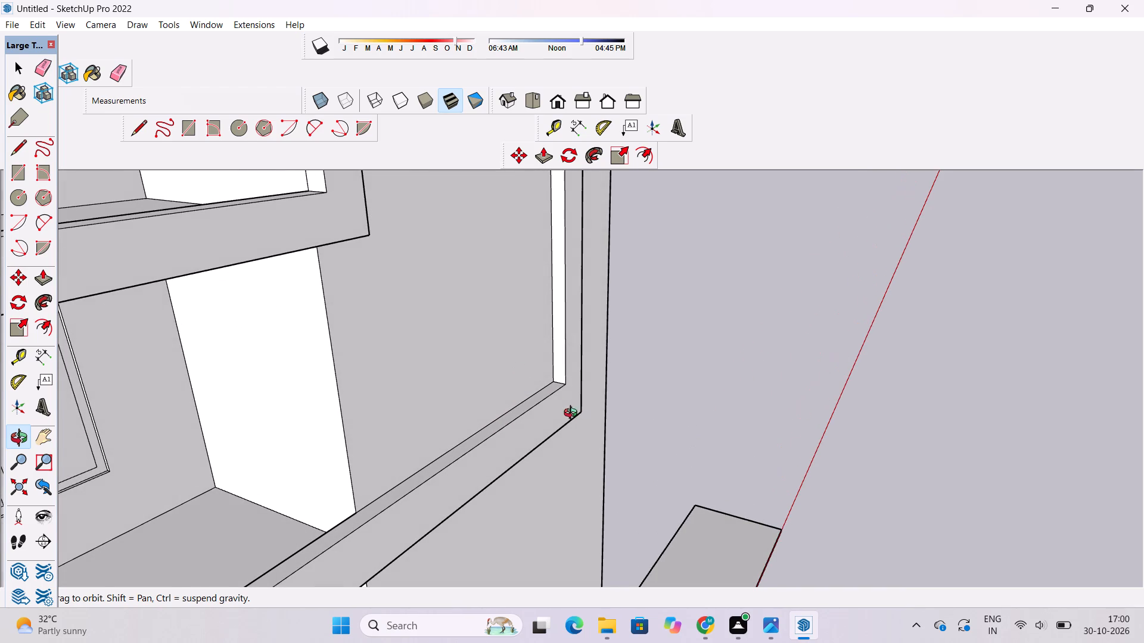
scroll(573, 414, up, 4)
key(e)
drag(566, 395, 561, 410)
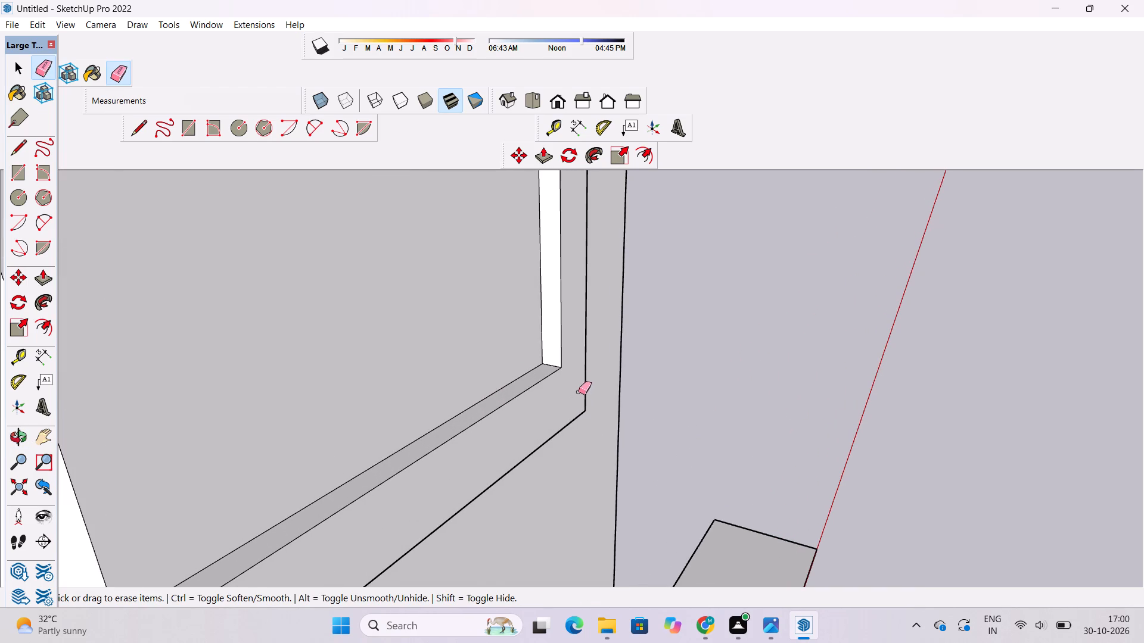
Examine the cleaned band frame, upper balconies and roof from the front and above.
scroll(583, 379, down, 10)
key(o)
drag(631, 401, 490, 392)
scroll(490, 386, down, 4)
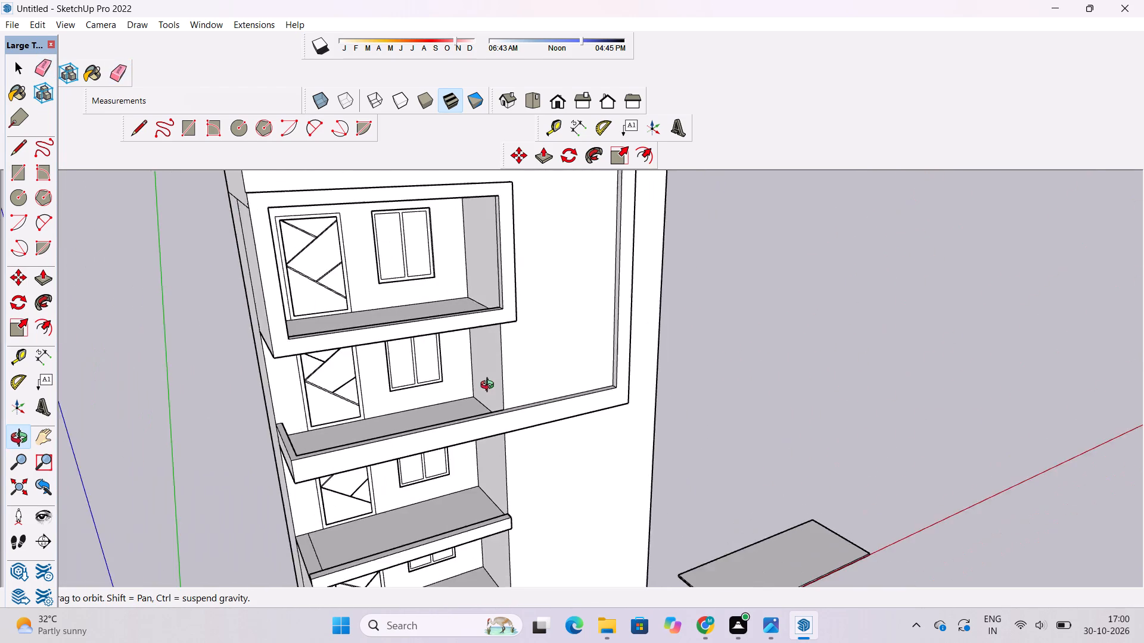
shift+drag(500, 392, 533, 427)
drag(552, 438, 455, 384)
scroll(458, 306, up, 4)
scroll(458, 272, down, 4)
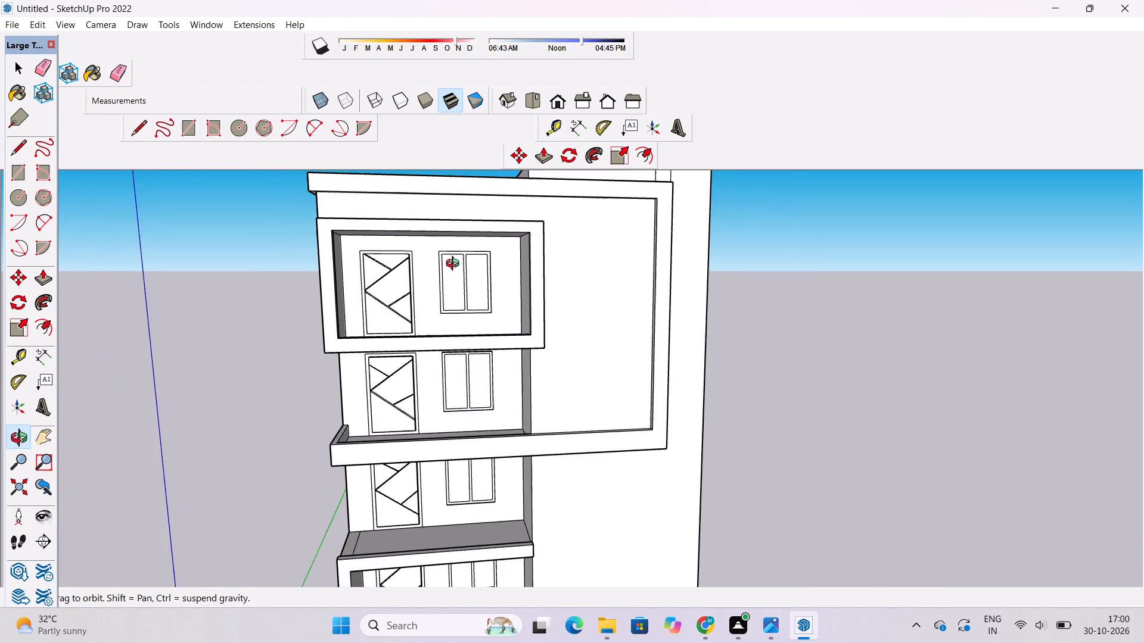
shift+drag(455, 264, 515, 311)
drag(515, 312, 519, 361)
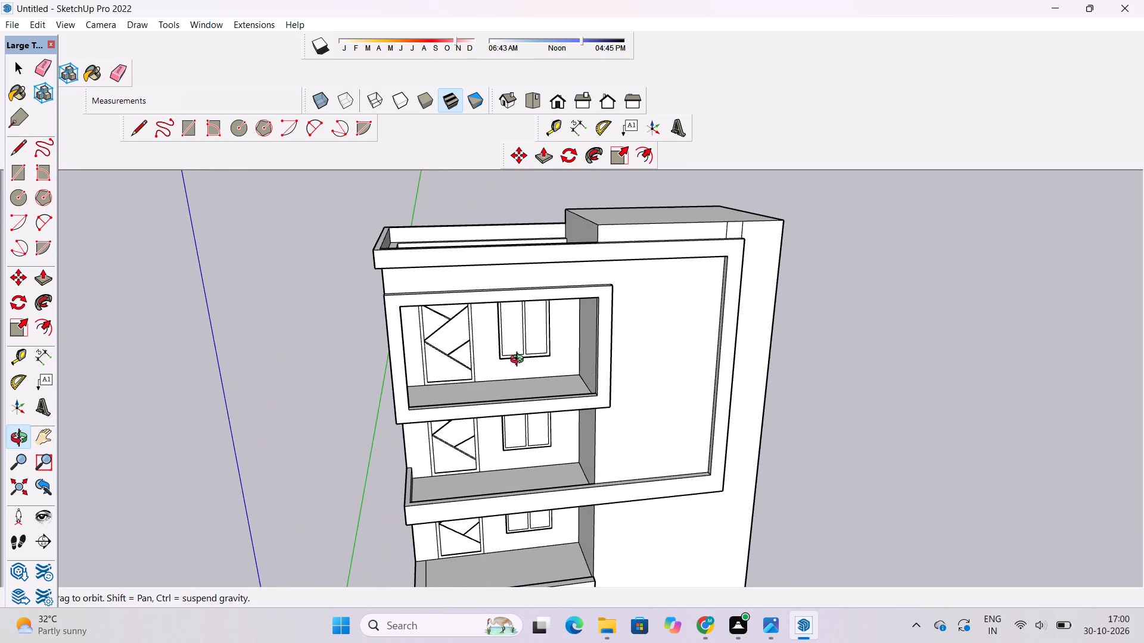
drag(477, 391, 462, 464)
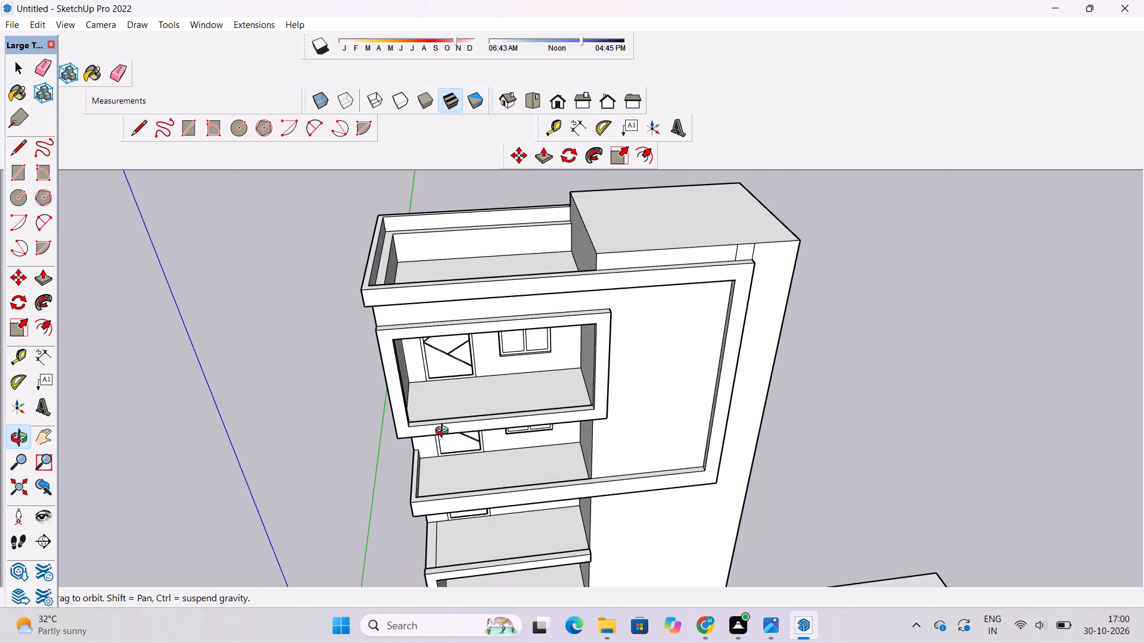
Examine the top balcony's floor, front edge and surrounding frame up close.
scroll(441, 432, up, 3)
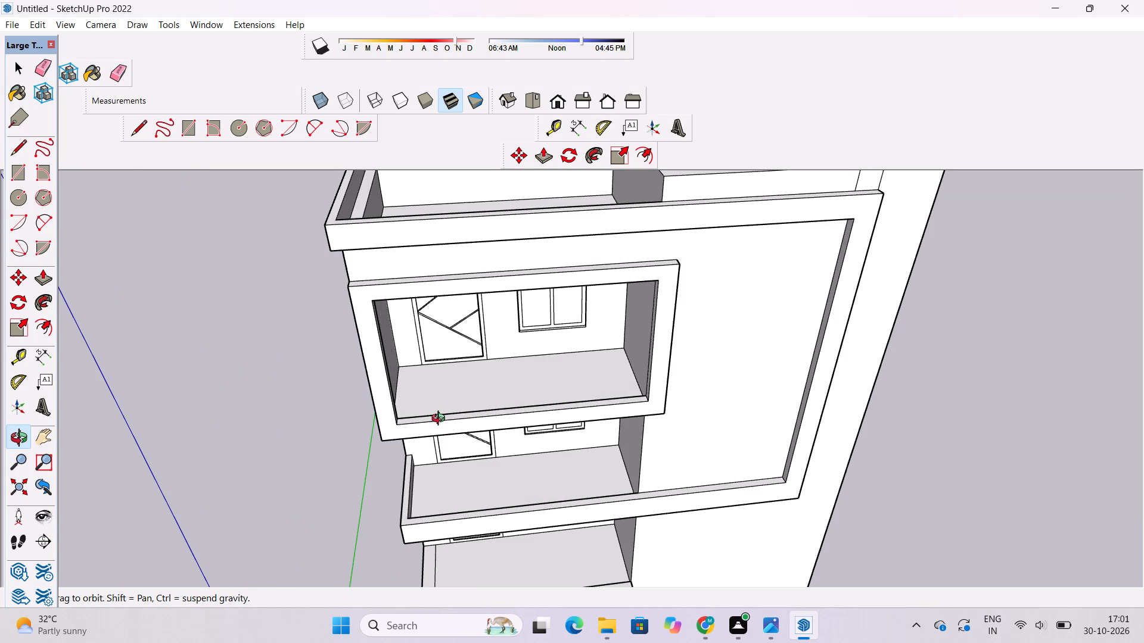
scroll(433, 415, down, 2)
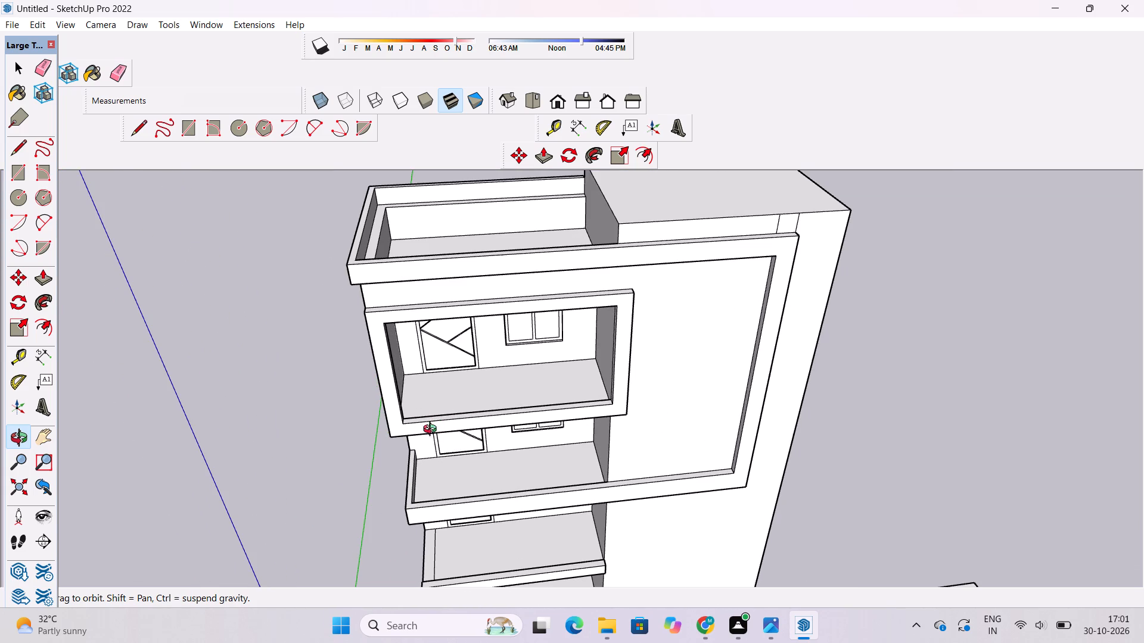
shift+drag(444, 415, 443, 422)
drag(441, 433, 430, 456)
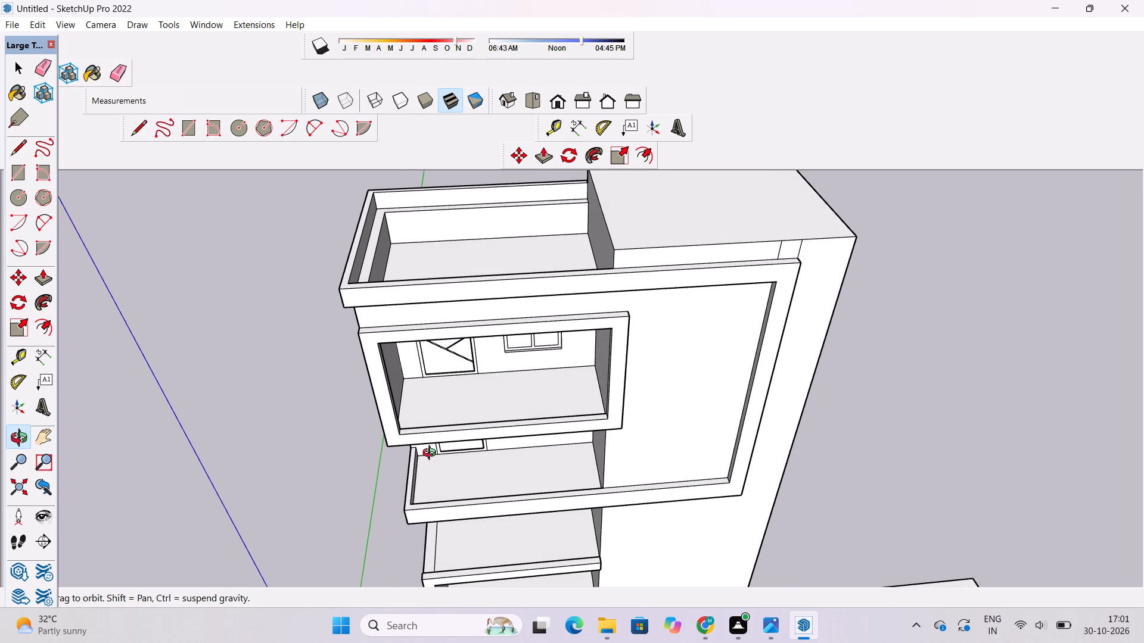
drag(434, 454, 601, 442)
scroll(596, 435, up, 2)
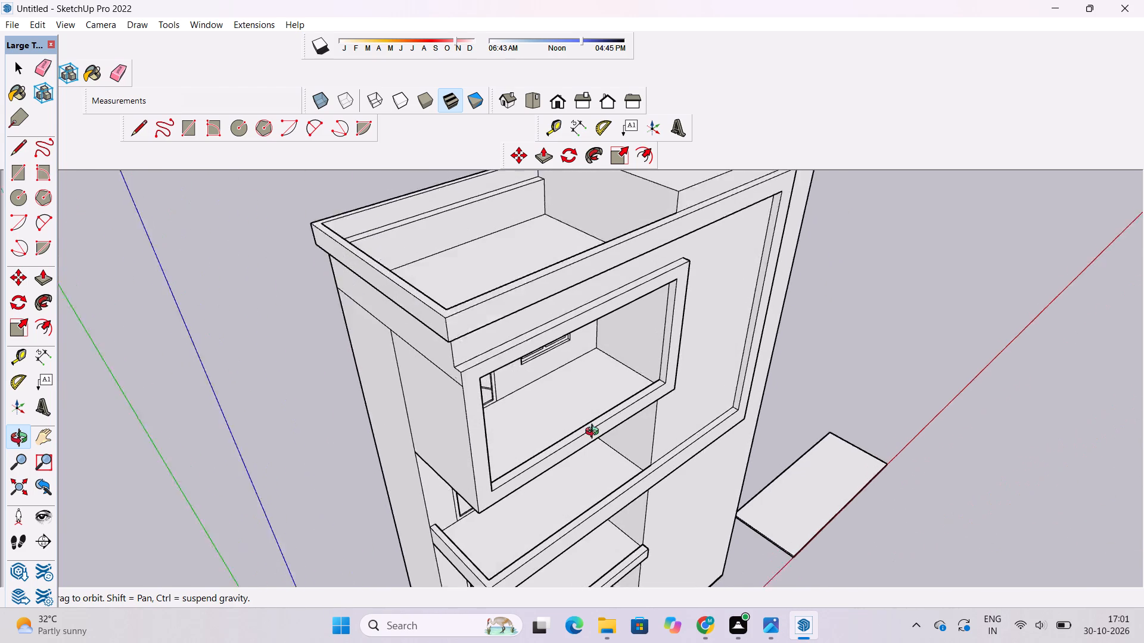
scroll(595, 433, up, 2)
shift+drag(595, 433, 587, 444)
scroll(587, 443, up, 5)
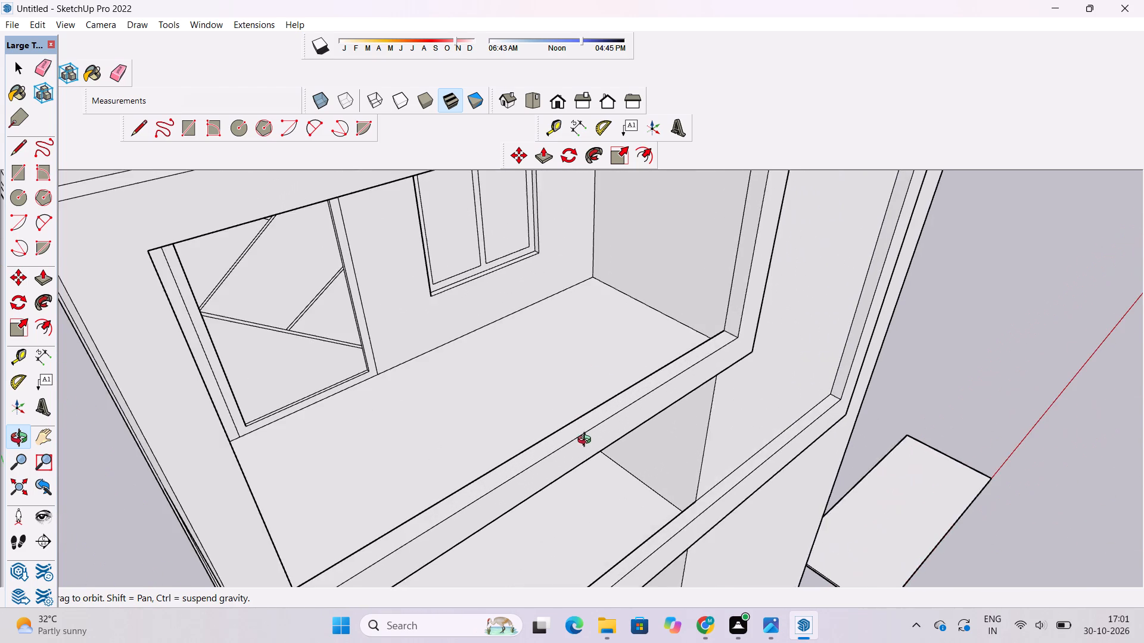
shift+scroll(586, 430, up, 2)
shift+drag(610, 396, 643, 422)
drag(643, 422, 487, 440)
shift+drag(486, 440, 551, 447)
drag(544, 455, 503, 463)
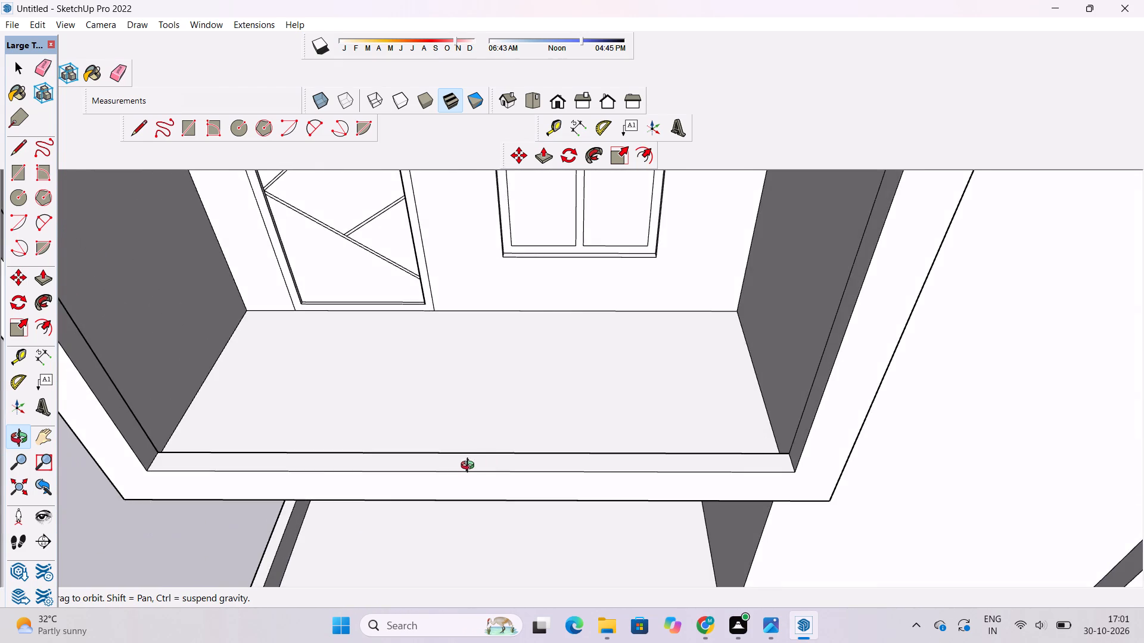
Draw a line about 68' 10" long along the top balcony's front ledge, from one side wall to the other.
drag(467, 467, 515, 467)
drag(519, 467, 530, 467)
key(l)
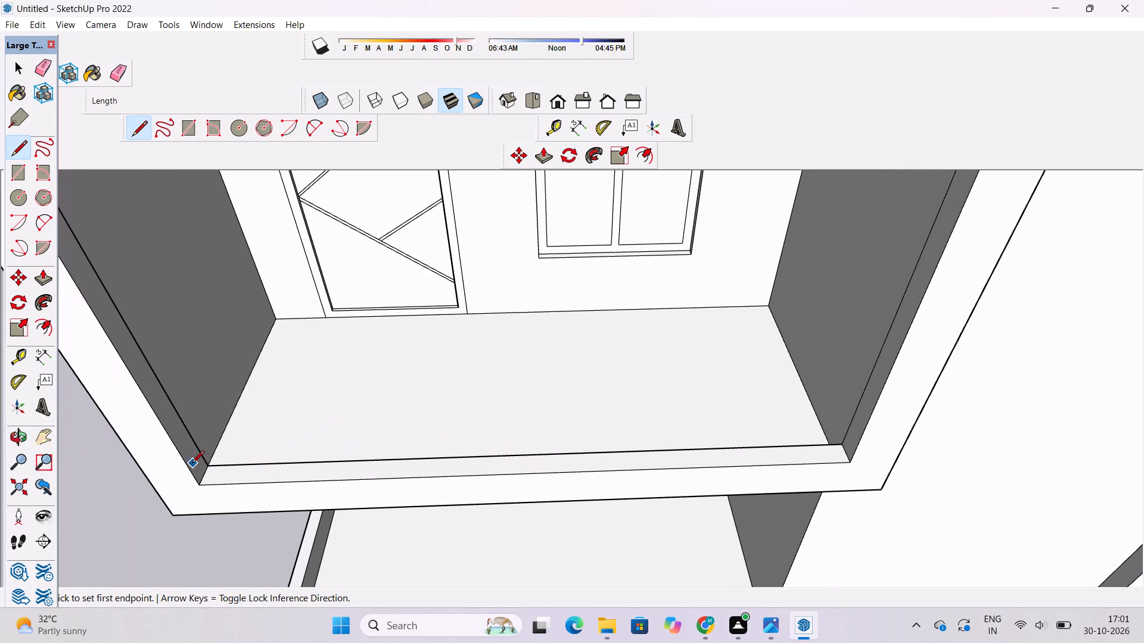
scroll(192, 464, up, 10)
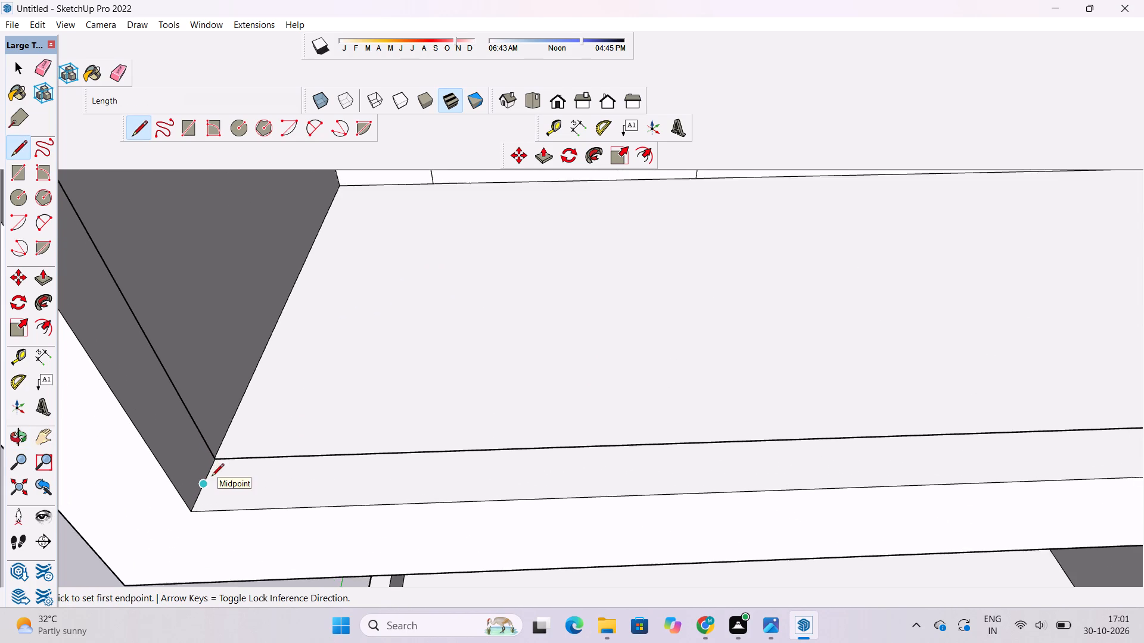
scroll(212, 477, up, 6)
click(209, 470)
scroll(209, 470, down, 14)
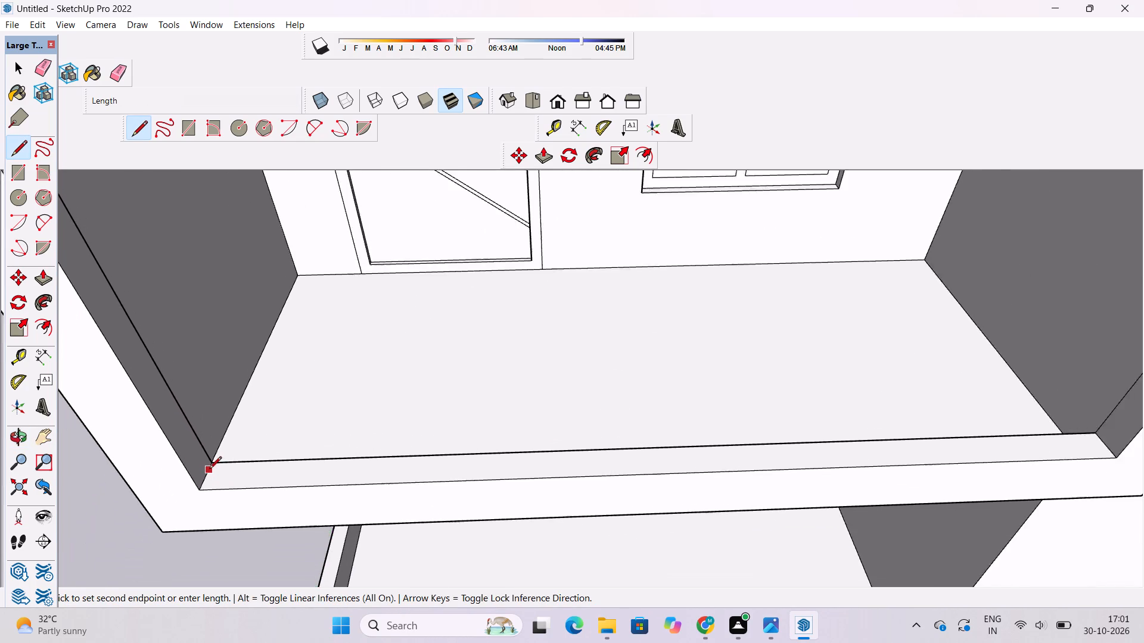
scroll(209, 470, down, 6)
scroll(588, 450, up, 5)
scroll(775, 458, up, 4)
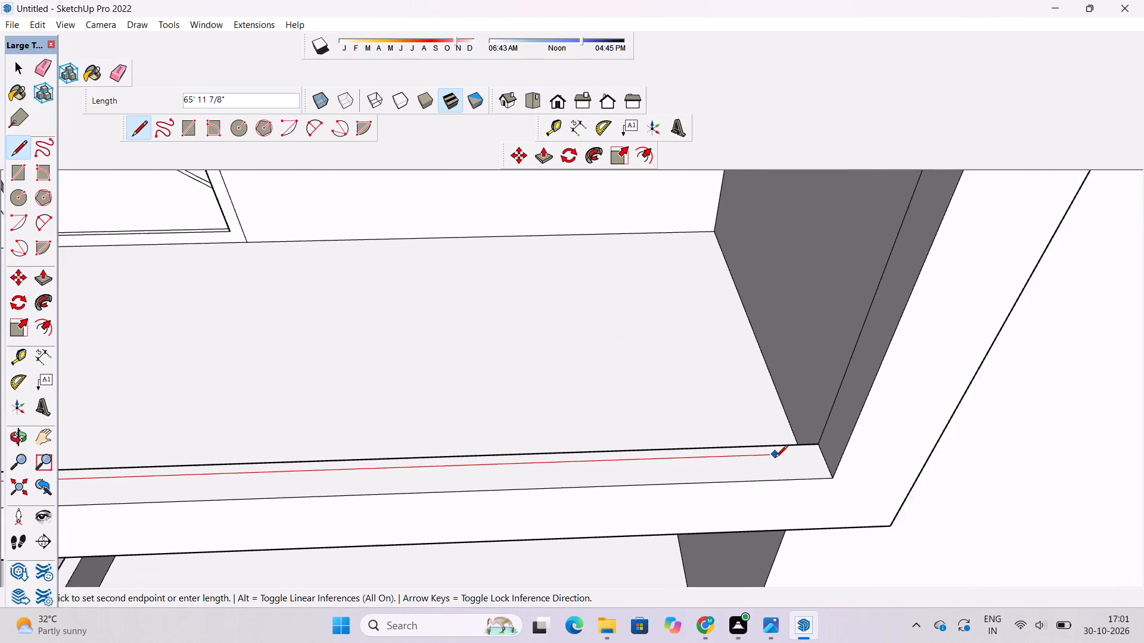
scroll(799, 456, up, 2)
click(835, 448)
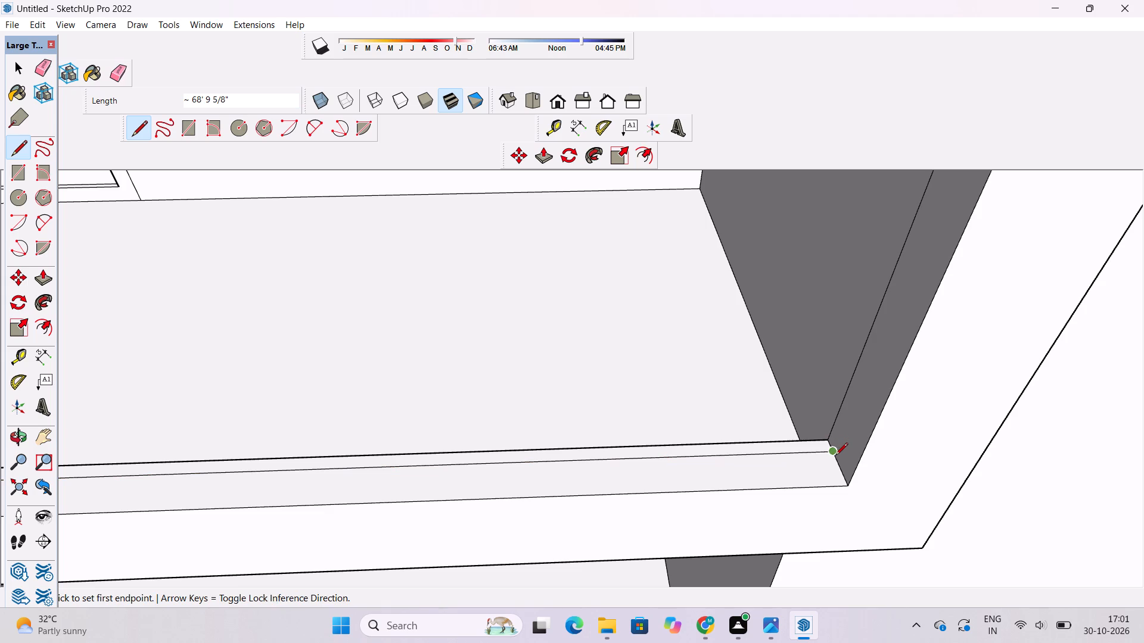
Draw a 16' vertical line up the window-side wall from the end of the top balcony's ledge line.
click(833, 451)
scroll(833, 451, down, 14)
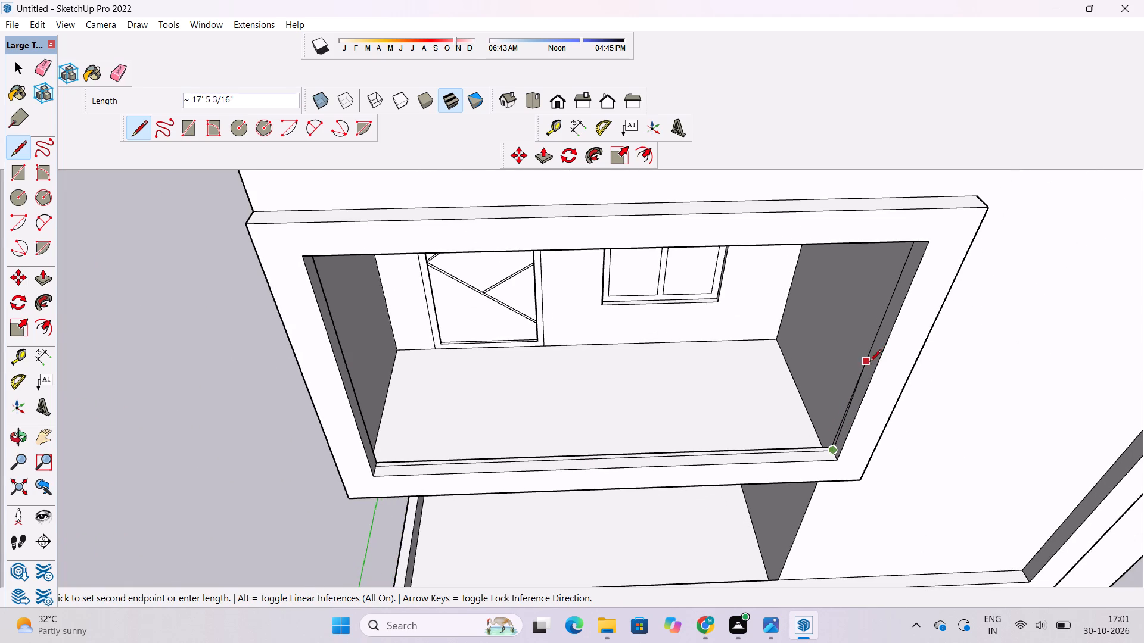
scroll(868, 370, up, 6)
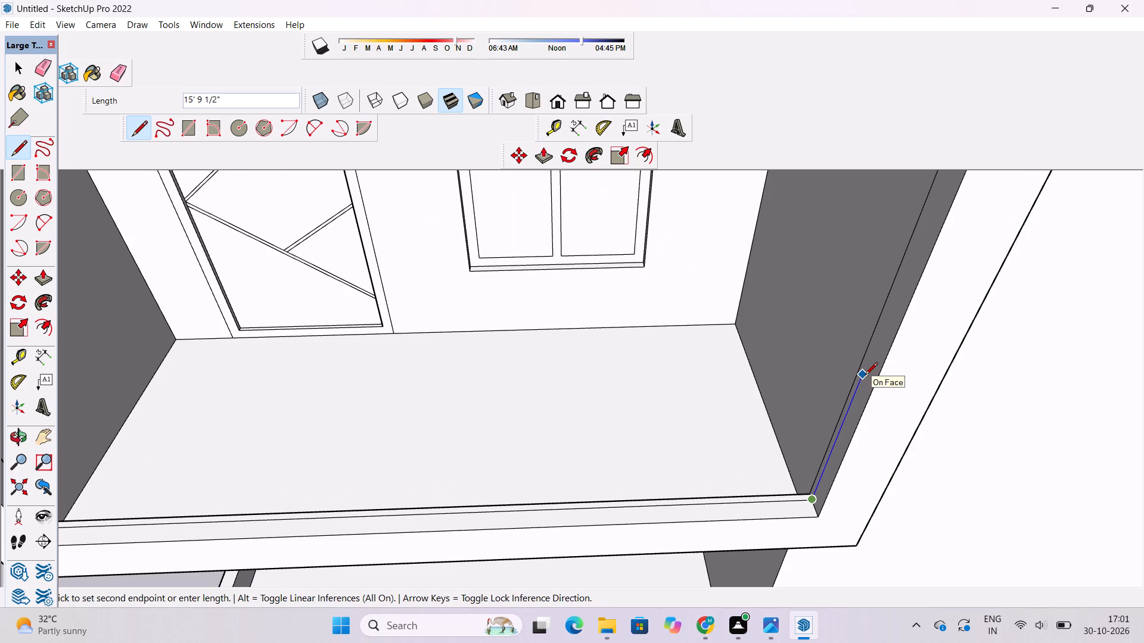
text(16')
key(Return)
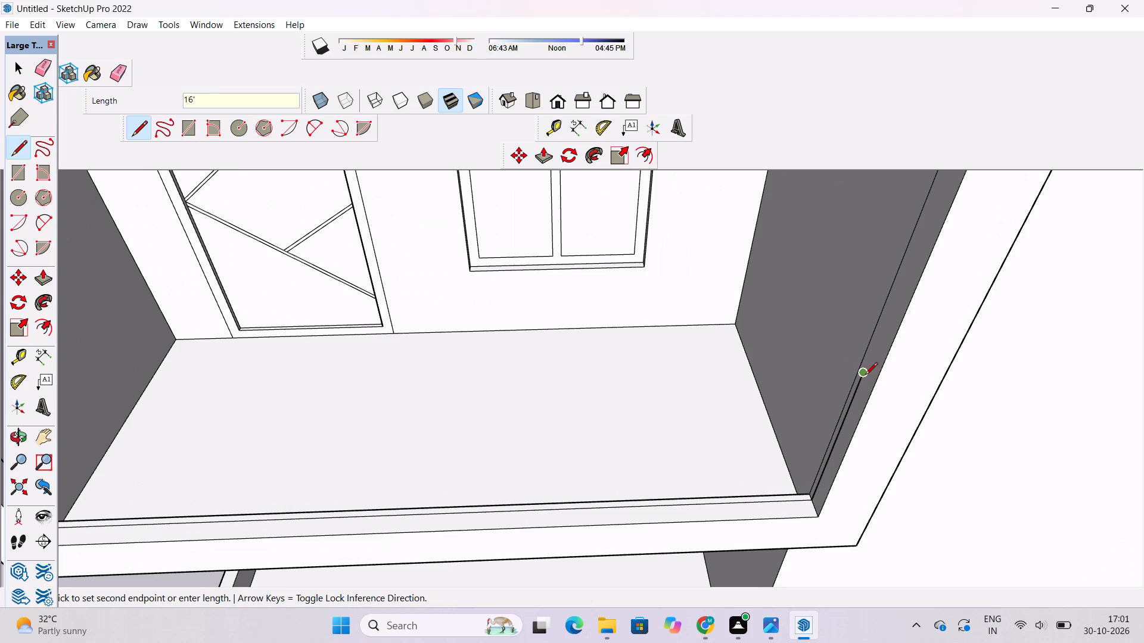
Draw a horizontal line about 68' 10" long across the top balcony opening, from the 16' vertical's upper end to the opposite side wall.
key(o)
drag(810, 474, 810, 369)
scroll(807, 358, down, 4)
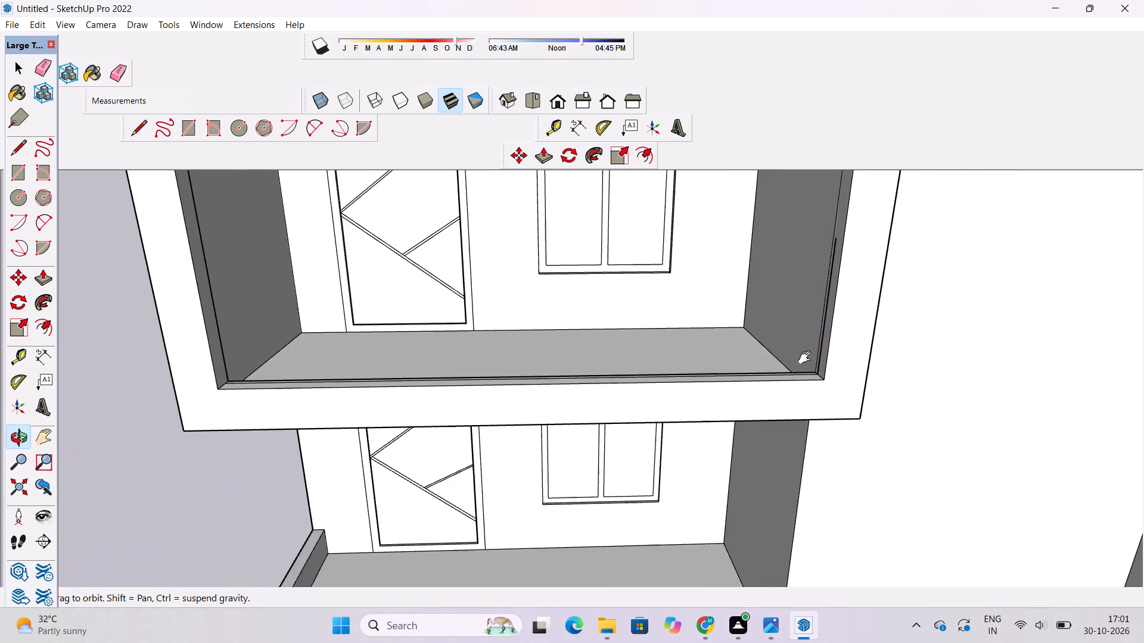
shift+drag(807, 358, 824, 460)
drag(824, 460, 816, 416)
scroll(818, 403, down, 4)
shift+drag(818, 404, 809, 434)
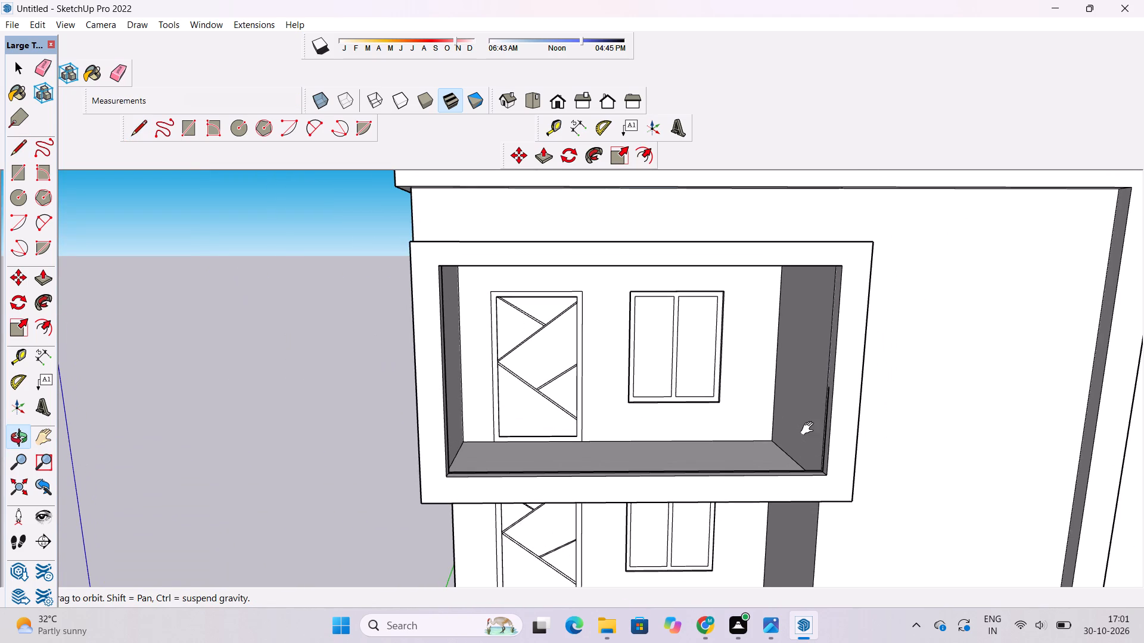
shift+drag(819, 420, 807, 426)
scroll(797, 429, up, 2)
shift+drag(800, 433, 806, 445)
drag(811, 448, 837, 454)
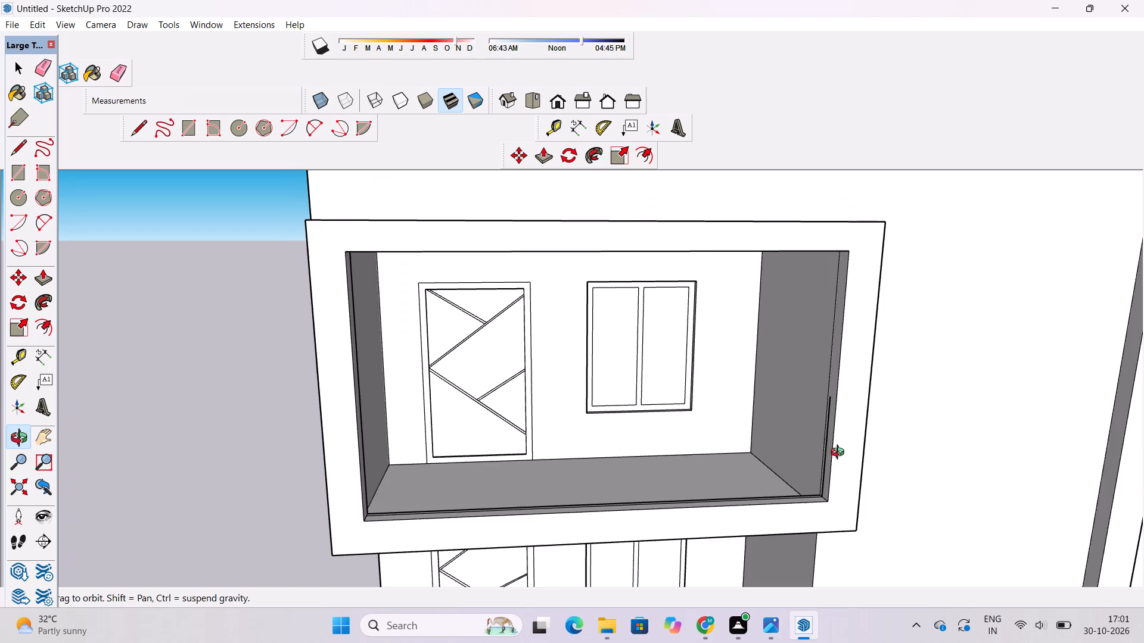
shift+drag(840, 447, 913, 461)
drag(904, 463, 843, 464)
drag(843, 464, 860, 466)
key(l)
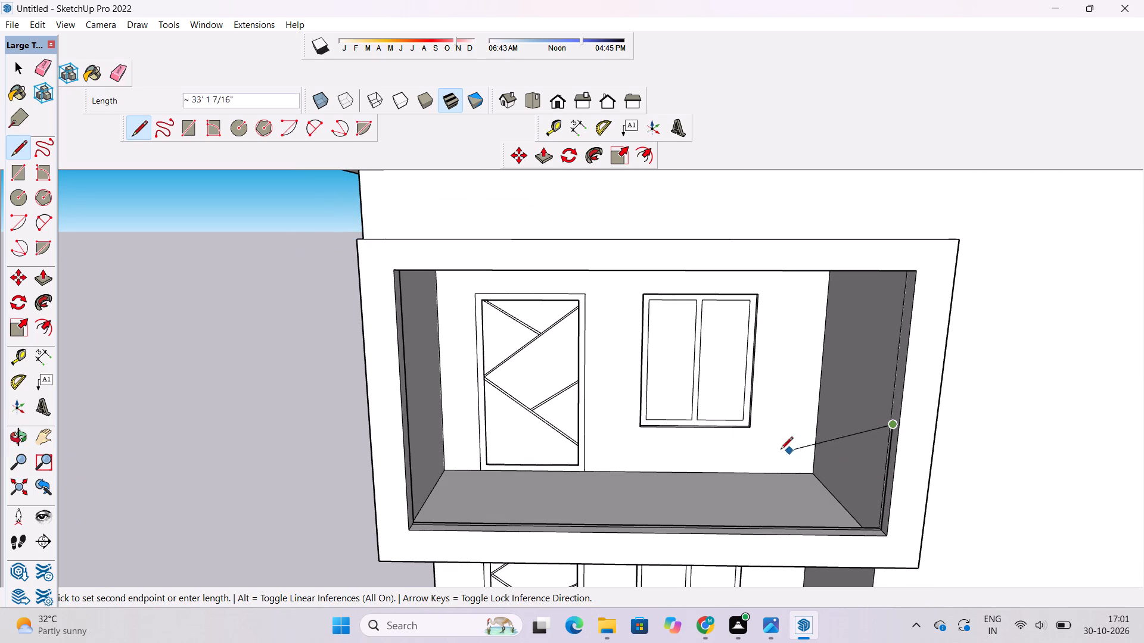
scroll(492, 438, up, 2)
scroll(407, 390, down, 1)
scroll(386, 419, up, 3)
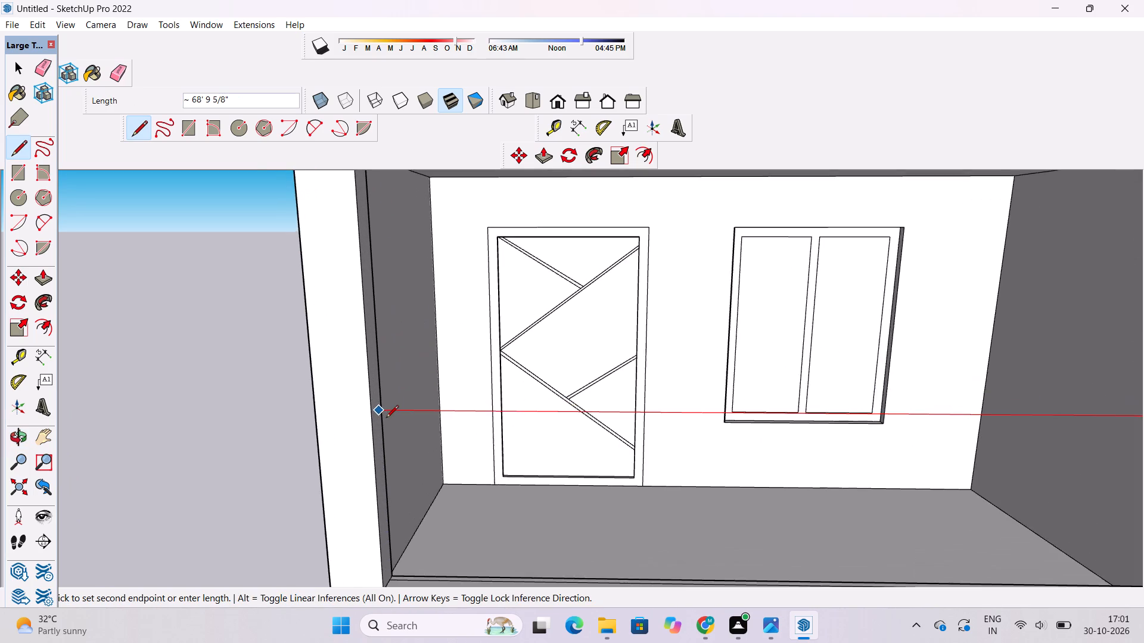
scroll(386, 419, up, 5)
click(366, 405)
Close the top balcony's front panel with a vertical line down the door-side wall to the ledge line.
scroll(371, 376, down, 3)
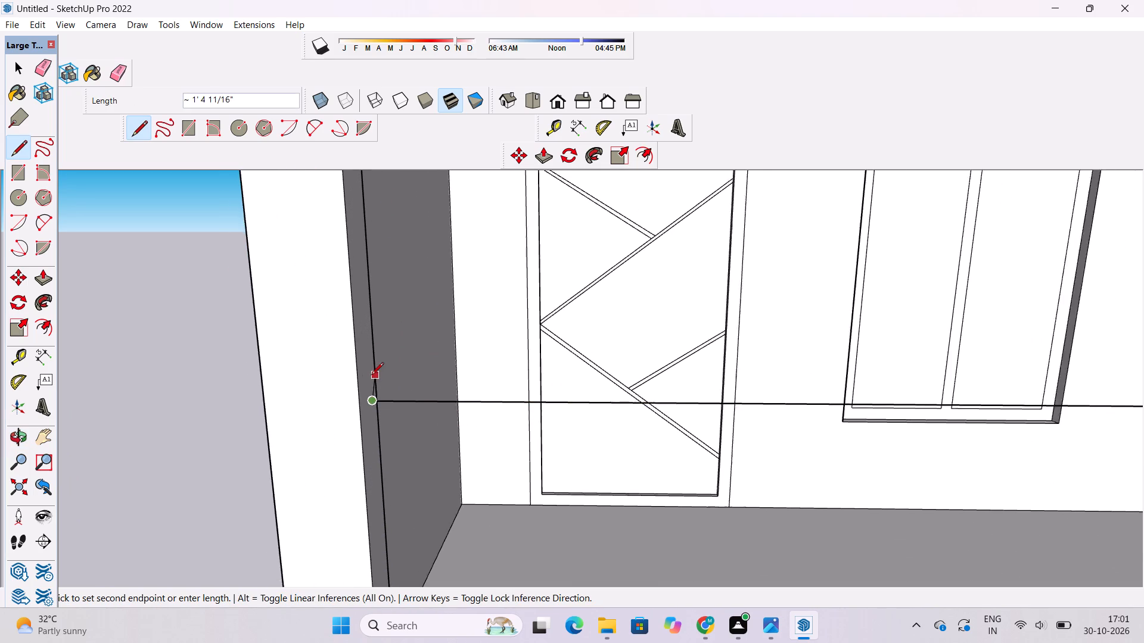
scroll(371, 376, down, 2)
scroll(369, 503, down, 3)
scroll(394, 559, up, 6)
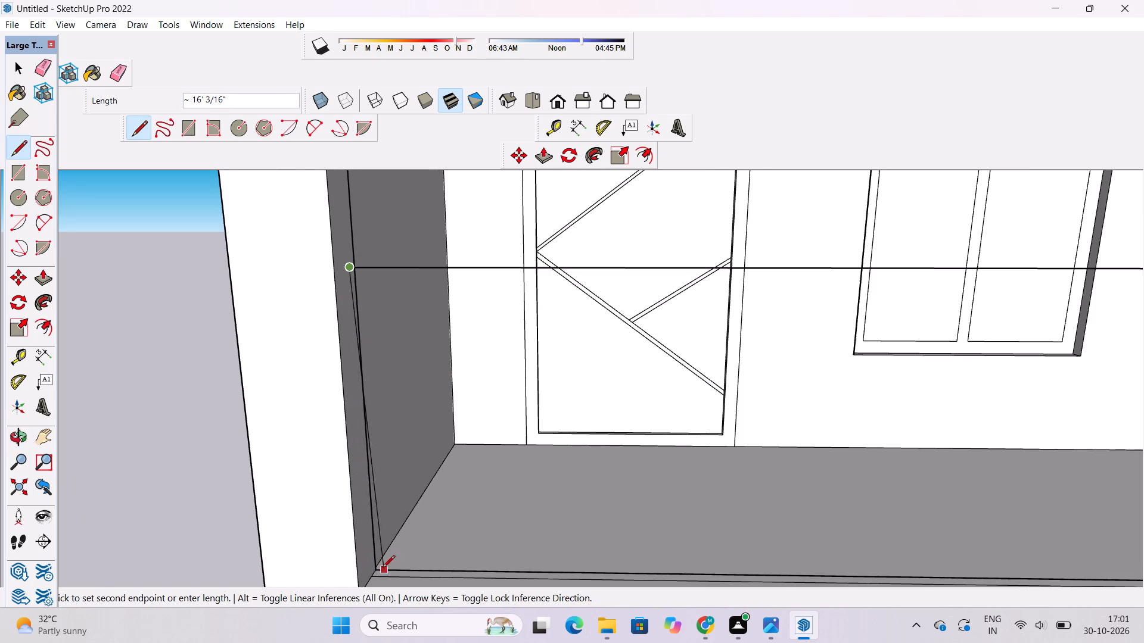
click(374, 577)
scroll(369, 492, down, 14)
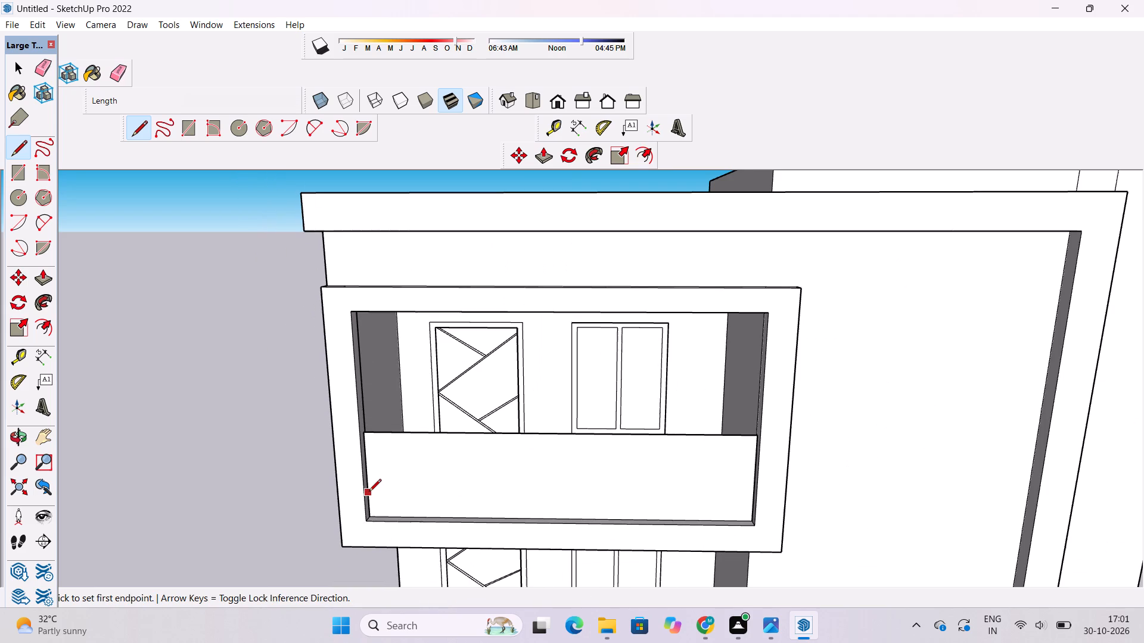
Delete the face of the top balcony's front panel, keeping its rectangular outline.
key(o)
drag(383, 531, 416, 530)
shift+drag(442, 526, 383, 533)
click(383, 533)
drag(404, 528, 411, 512)
key(space)
click(426, 497)
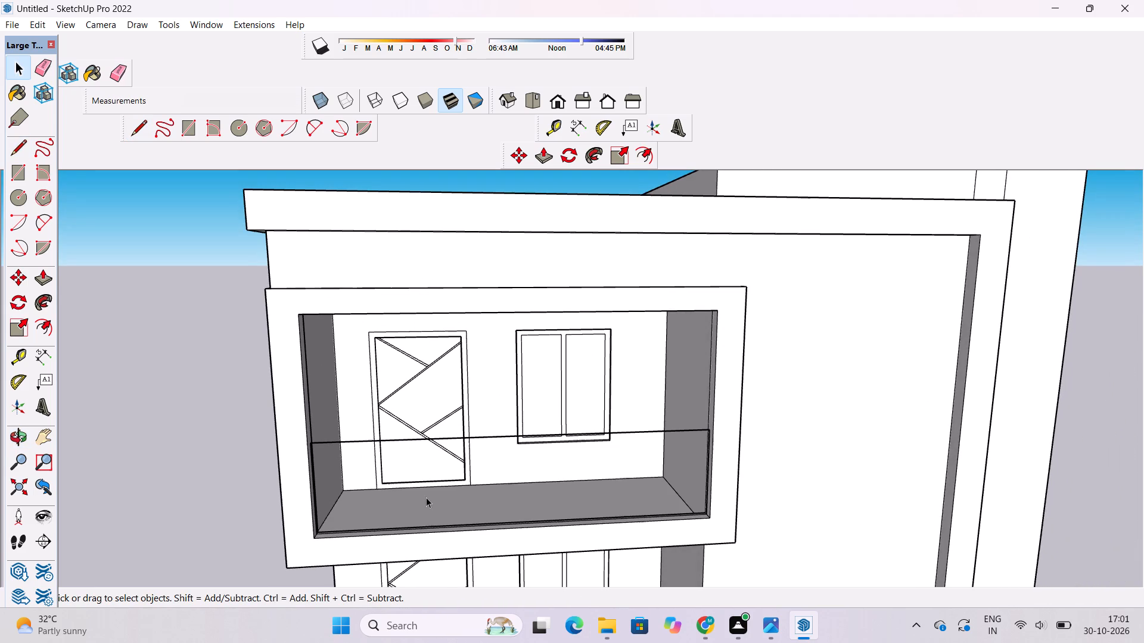
key(Delete)
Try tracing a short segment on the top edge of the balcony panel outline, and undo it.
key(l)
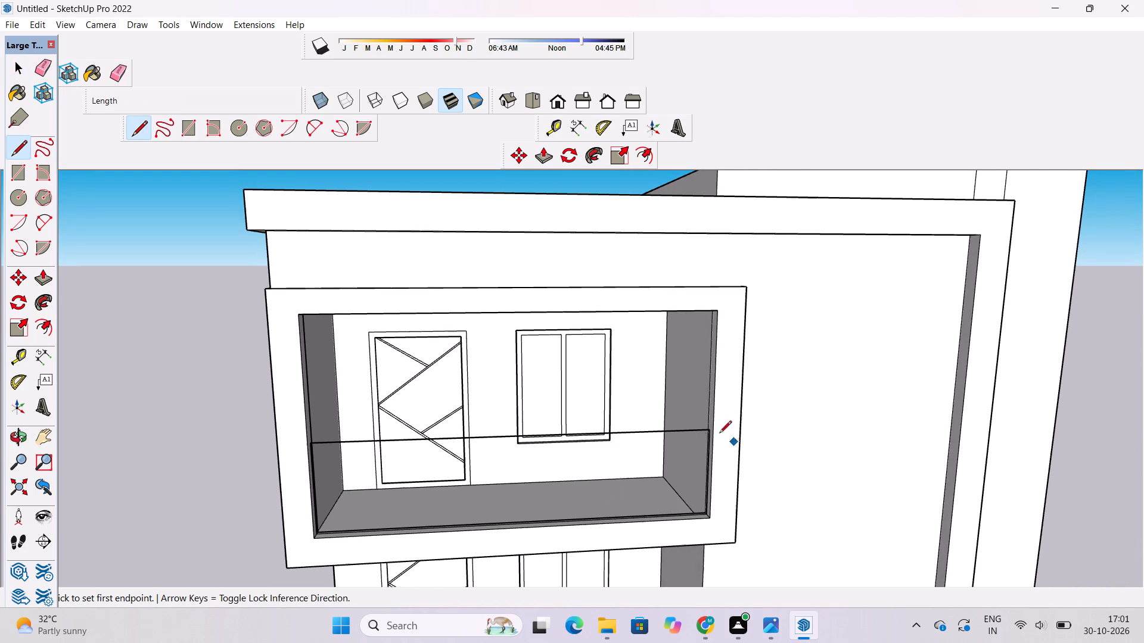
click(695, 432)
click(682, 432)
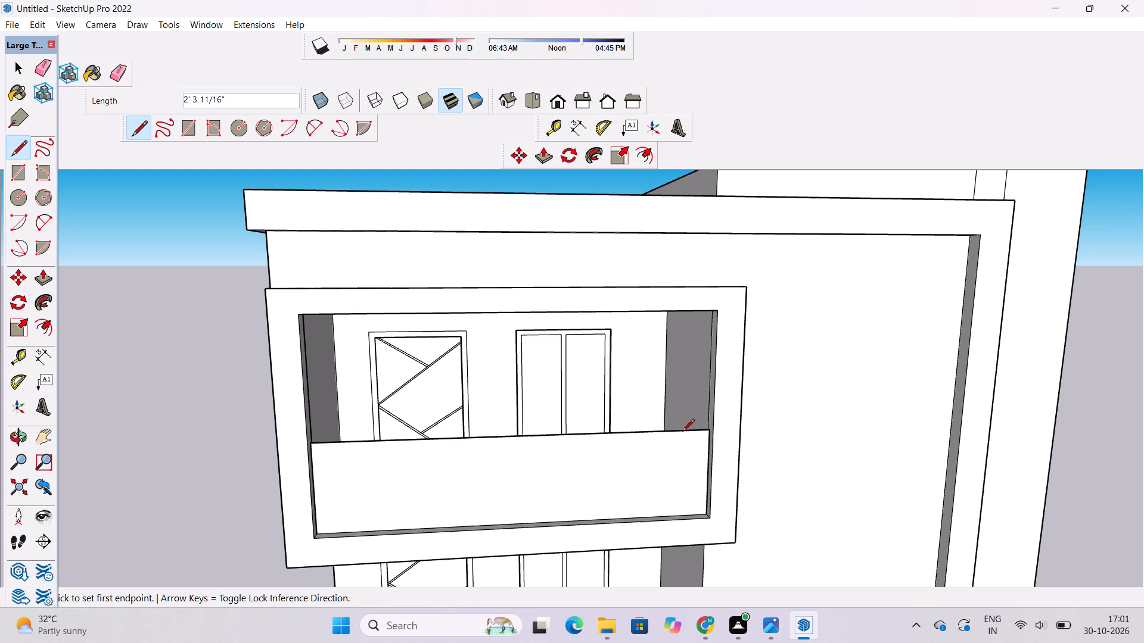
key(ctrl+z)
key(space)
Examine the top balcony's panel outline and the upper facade from above and from the front.
text(o)
drag(642, 483, 597, 588)
scroll(366, 523, up, 1)
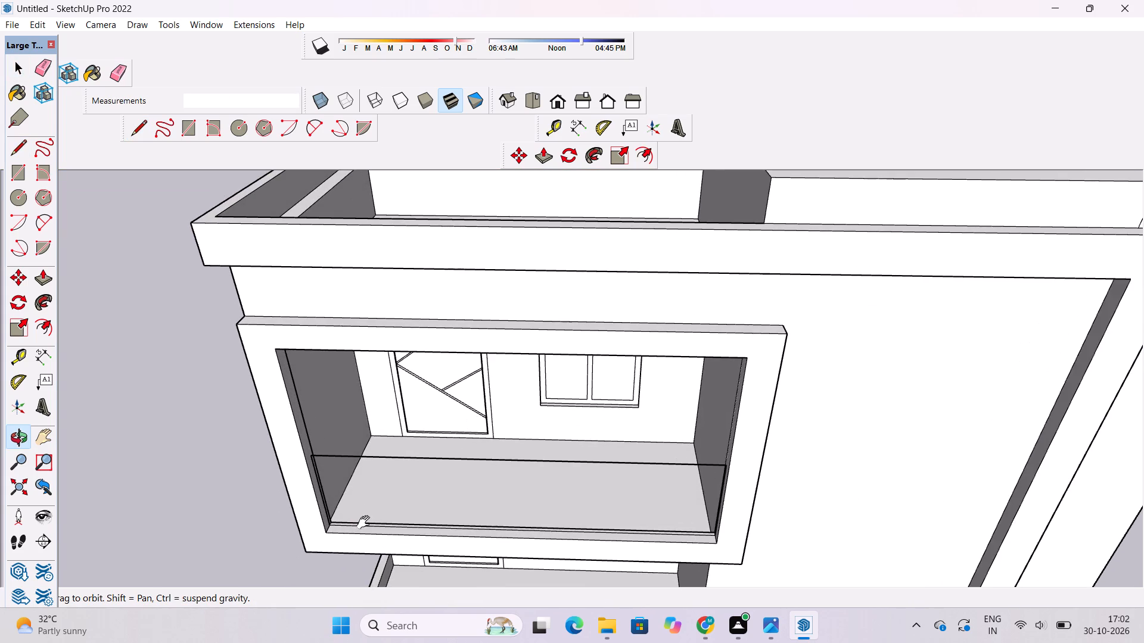
shift+drag(368, 519, 416, 521)
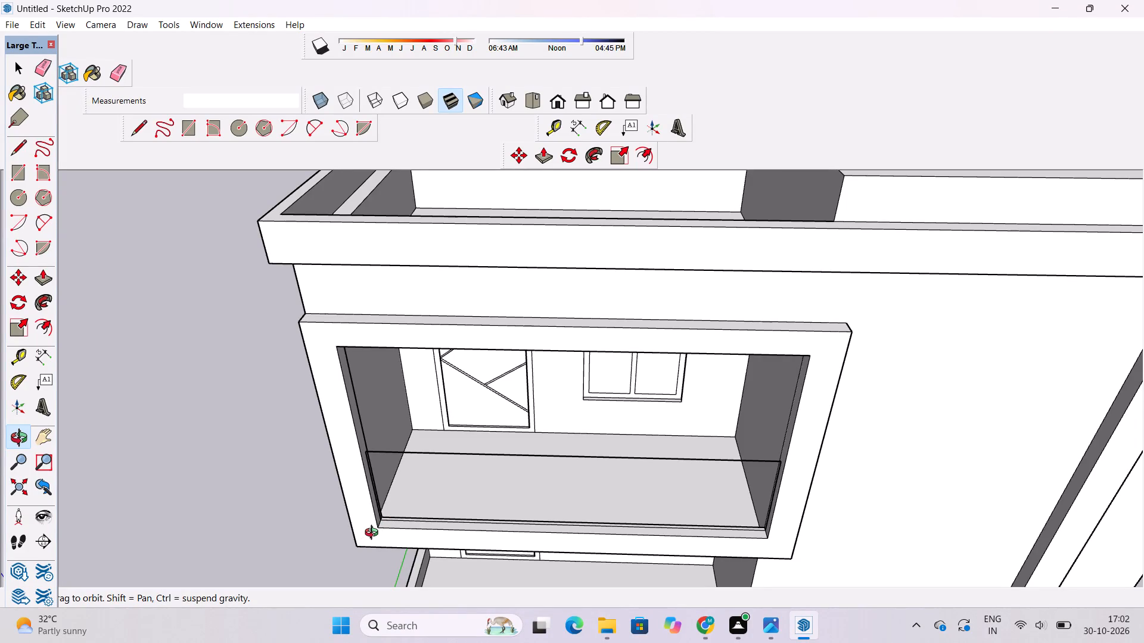
scroll(374, 534, down, 5)
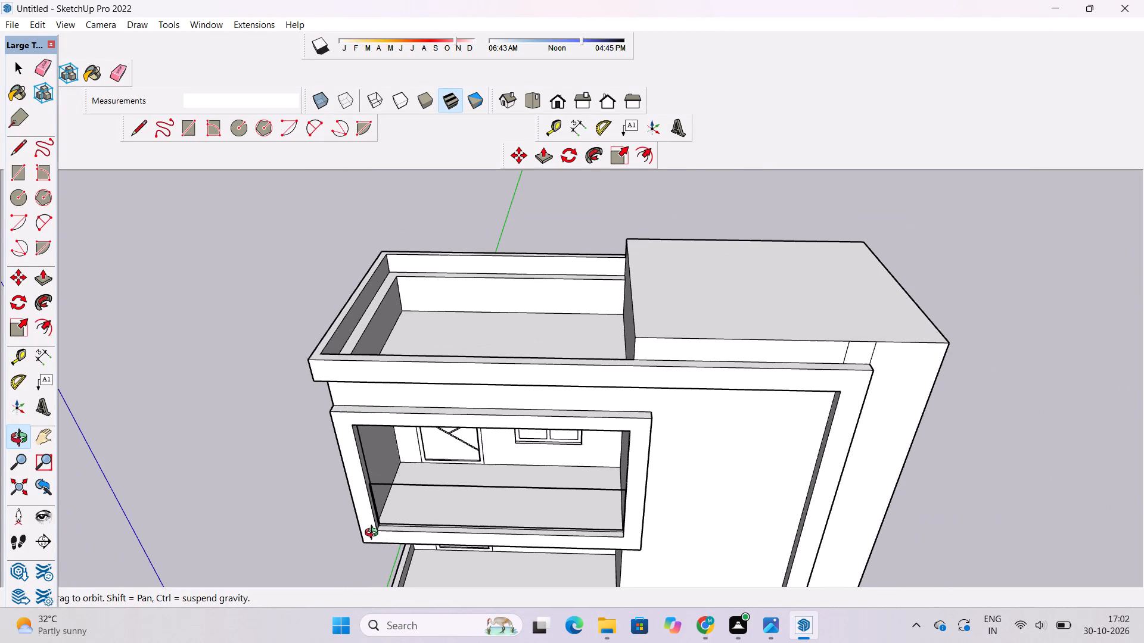
scroll(375, 532, down, 2)
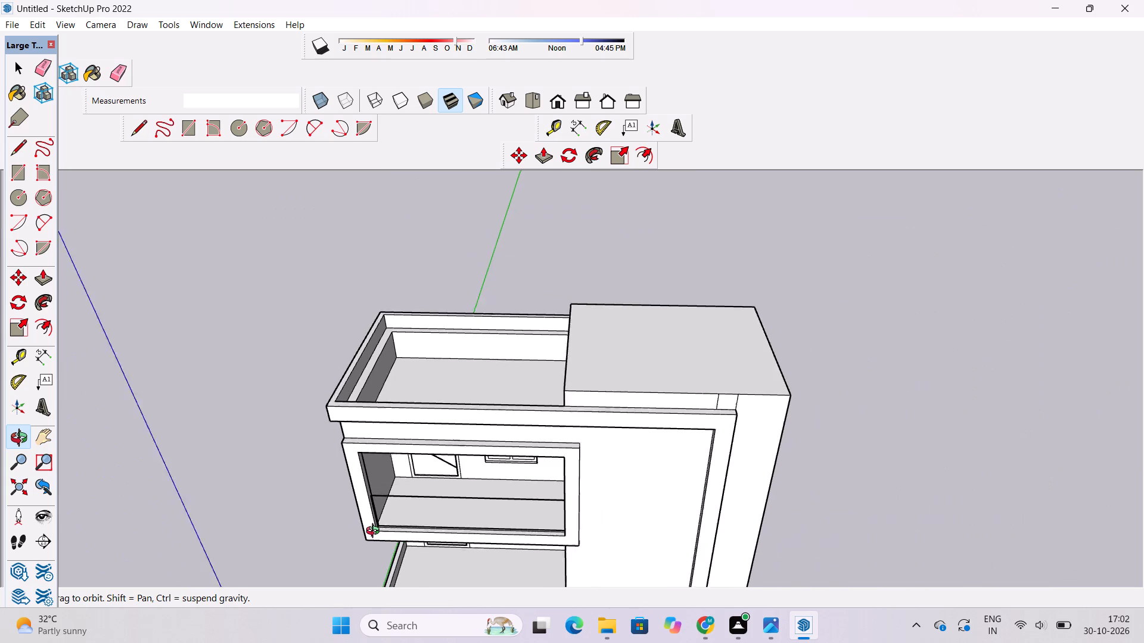
scroll(375, 532, down, 2)
shift+drag(378, 534, 488, 399)
drag(510, 474, 527, 443)
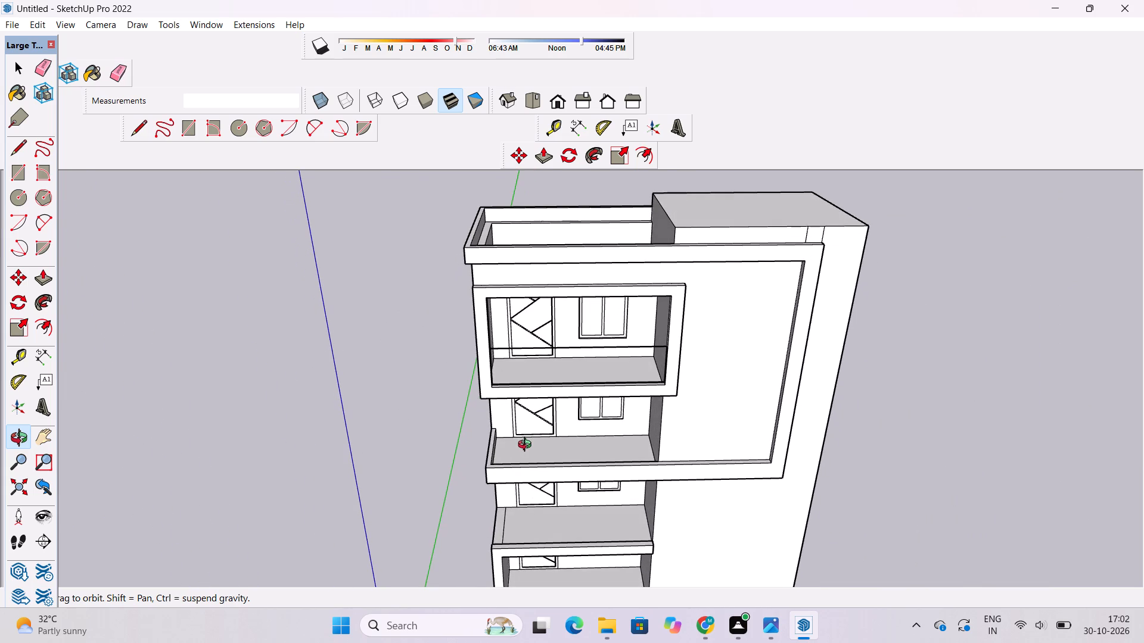
shift+drag(526, 447, 525, 455)
scroll(525, 455, down, 2)
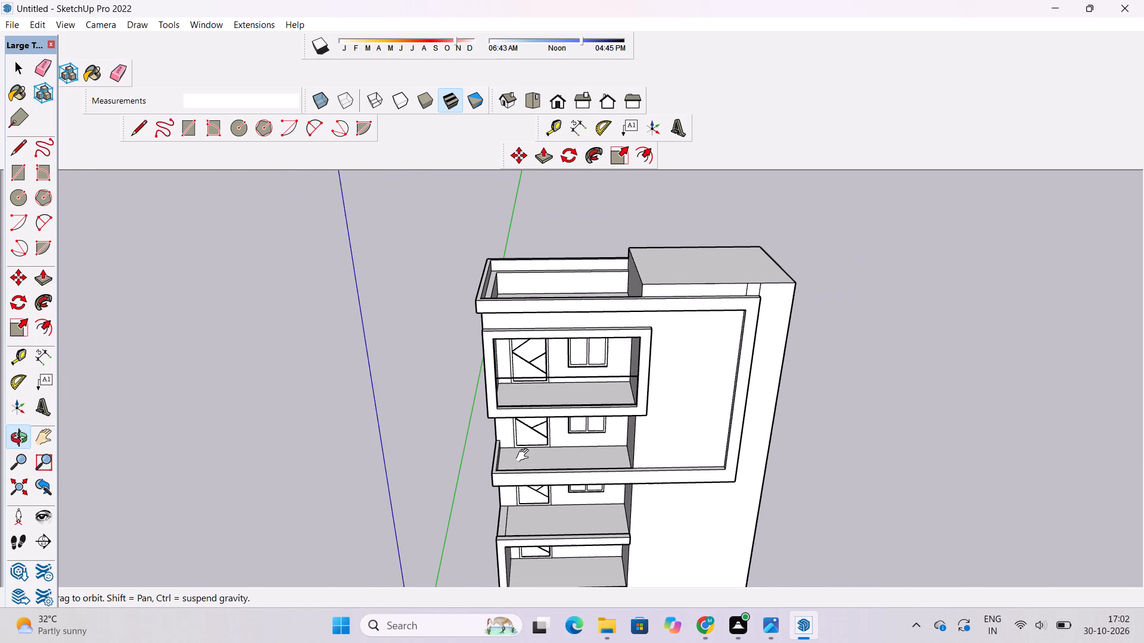
shift+drag(525, 455, 549, 460)
shift+drag(551, 459, 554, 474)
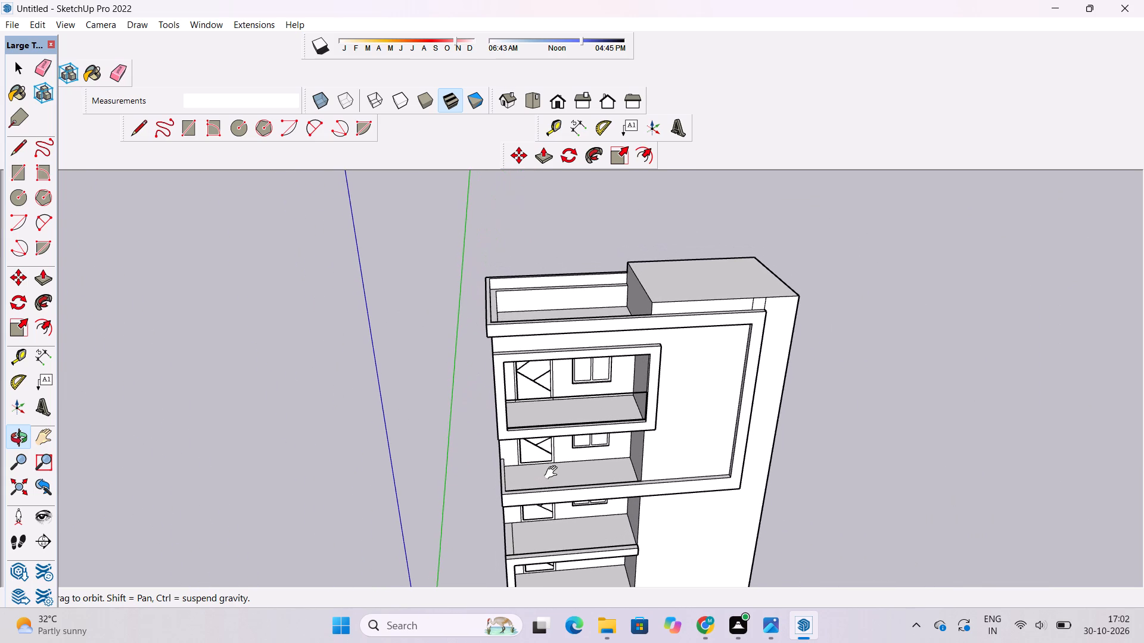
scroll(554, 472, down, 4)
shift+drag(554, 472, 554, 480)
drag(554, 480, 495, 477)
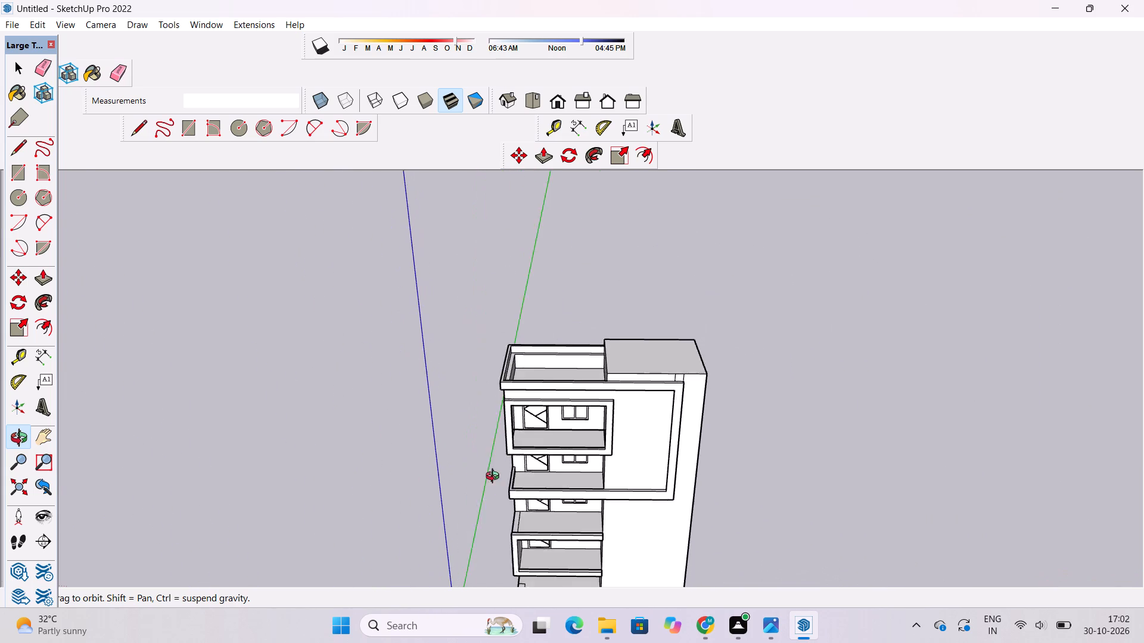
drag(495, 477, 430, 477)
shift+scroll(497, 491, up, 3)
drag(501, 491, 614, 406)
shift+scroll(606, 480, up, 3)
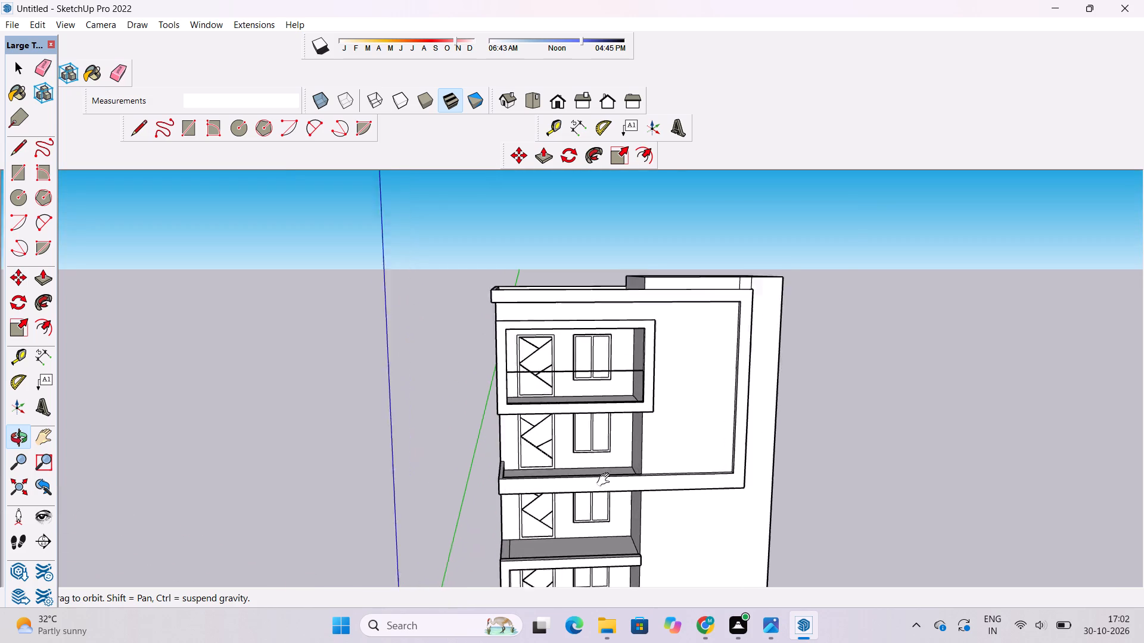
shift+scroll(606, 480, up, 1)
shift+click(598, 492)
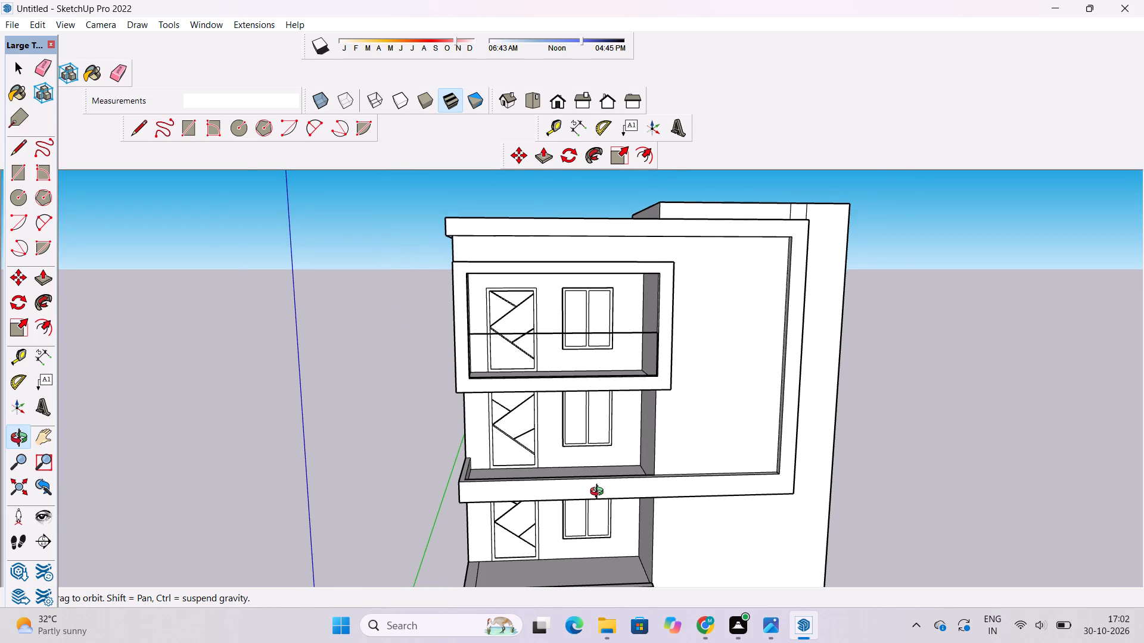
On the balcony below, draw a 2' 7" line across the band's ledge at the outer corner of the side wall.
scroll(599, 493, up, 2)
scroll(655, 473, up, 13)
drag(666, 497, 636, 545)
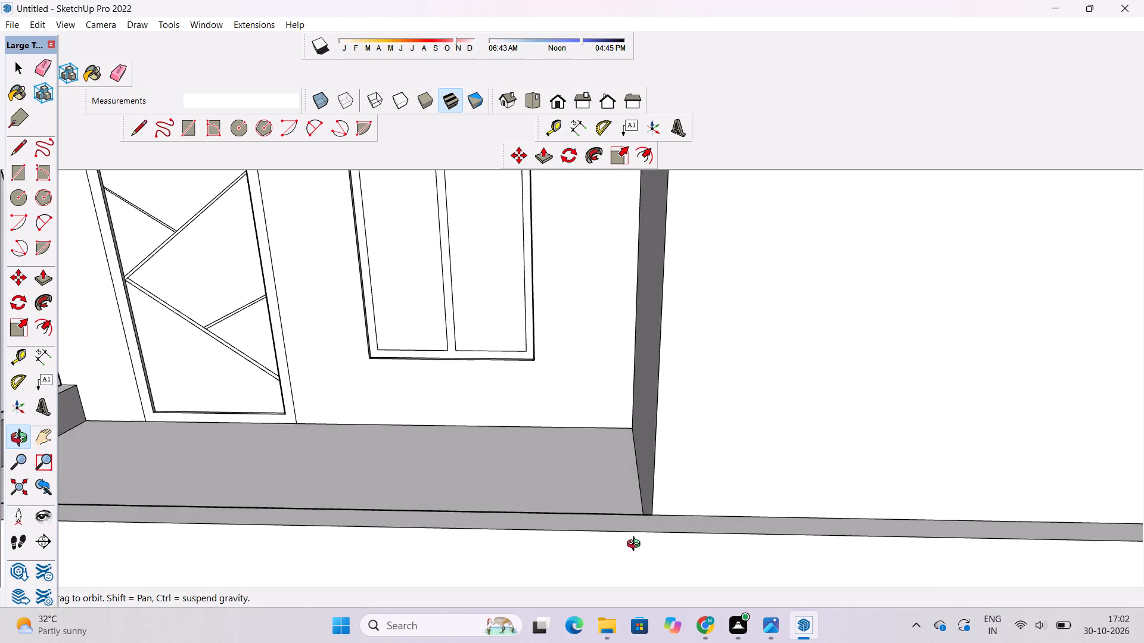
drag(636, 545, 679, 548)
scroll(707, 524, up, 3)
shift+drag(689, 527, 700, 472)
drag(701, 480, 707, 501)
click(707, 501)
key(l)
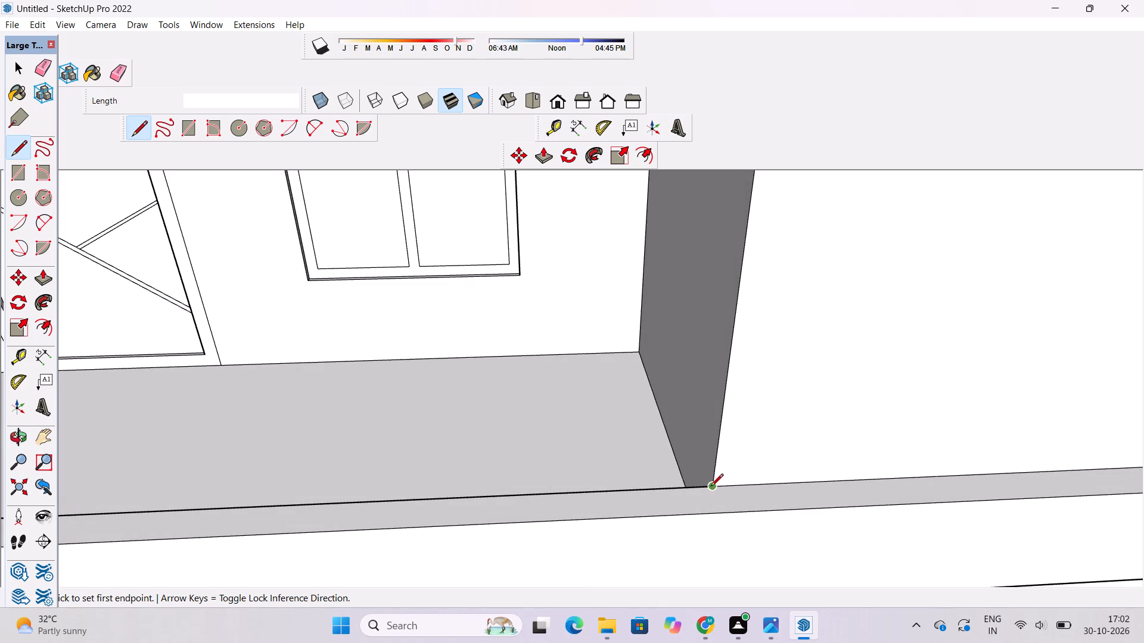
click(711, 487)
click(722, 515)
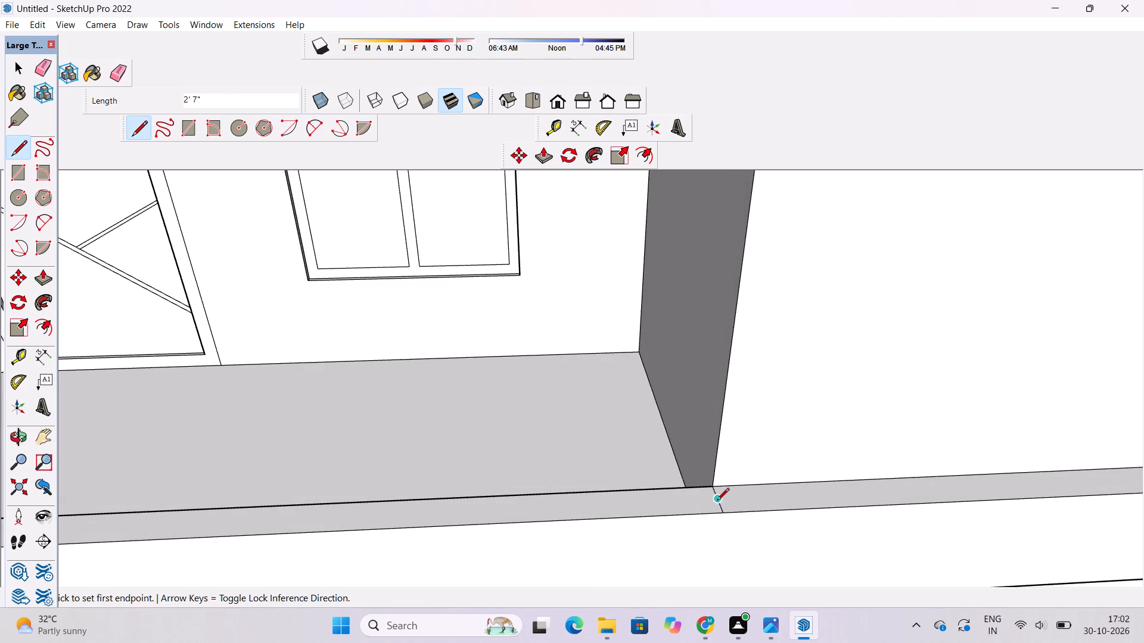
Draw a 16' vertical line up from the midpoint of the short line across the band's ledge.
click(716, 501)
scroll(715, 501, down, 3)
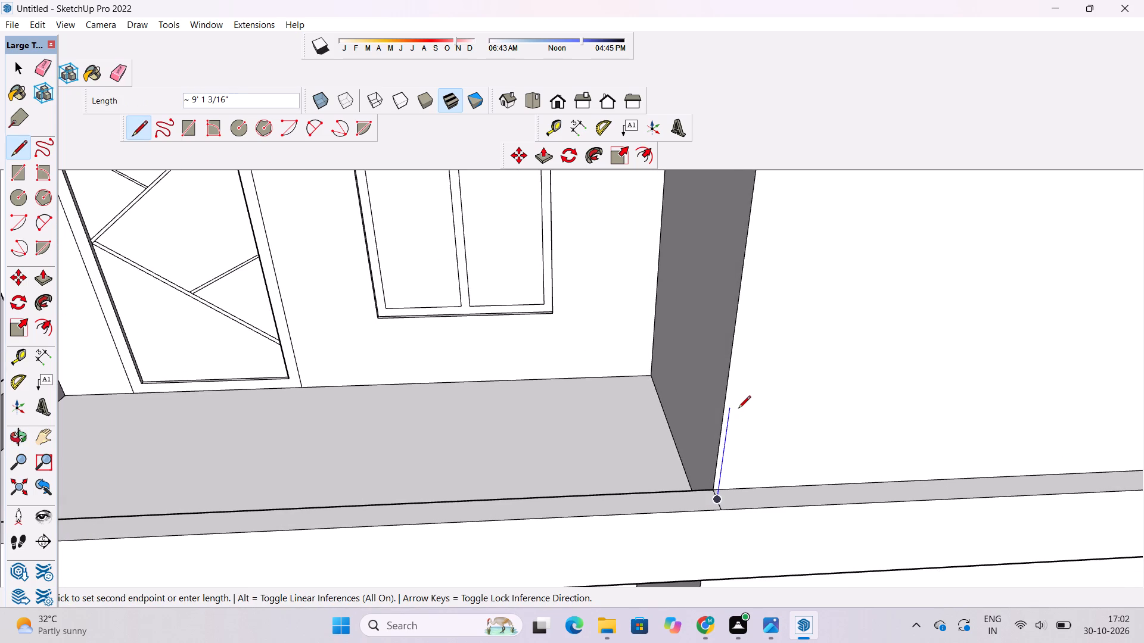
text(16')
key(Return)
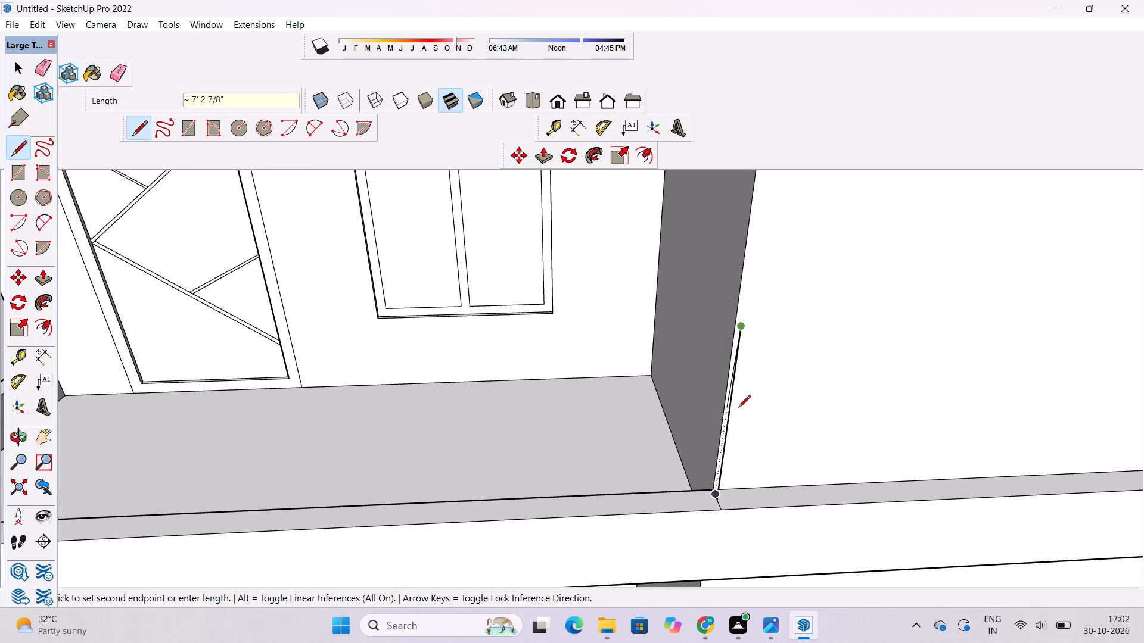
scroll(738, 409, down, 5)
key(space)
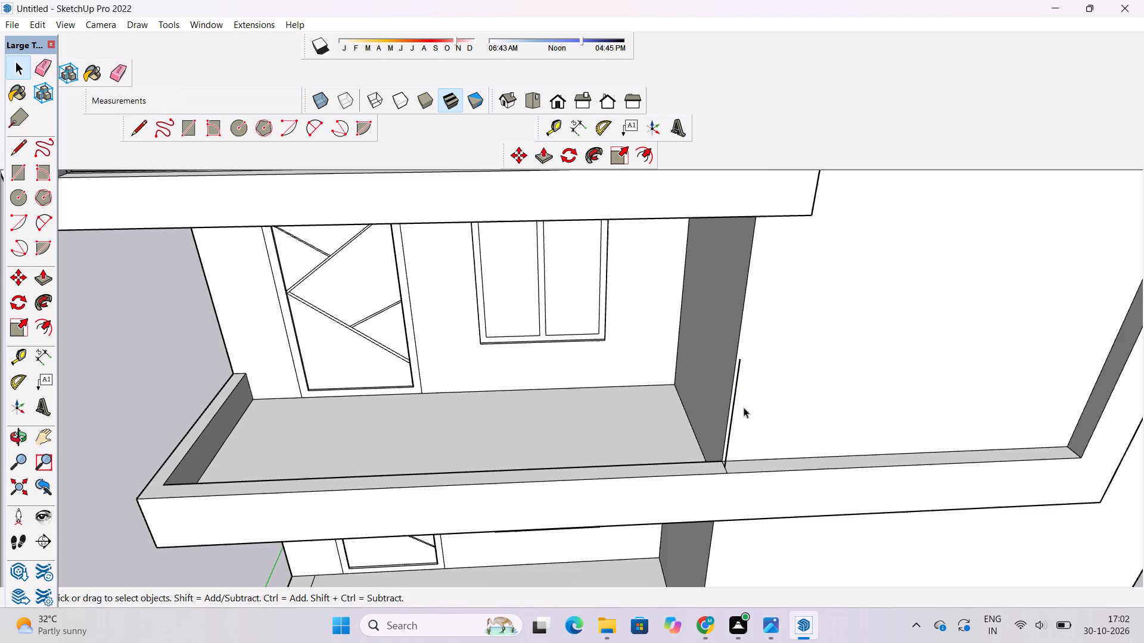
Draw a 16' vertical line up from the midpoint of the side ledge's end, where it meets the building's rear wall.
key(l)
scroll(174, 363, up, 10)
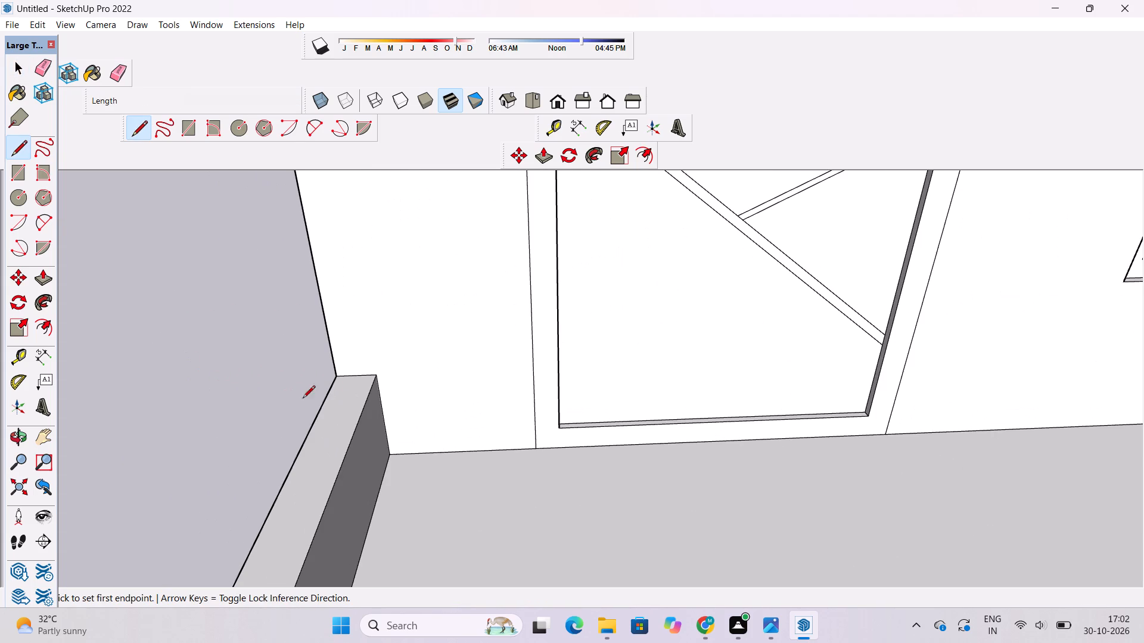
click(353, 374)
scroll(363, 450, down, 12)
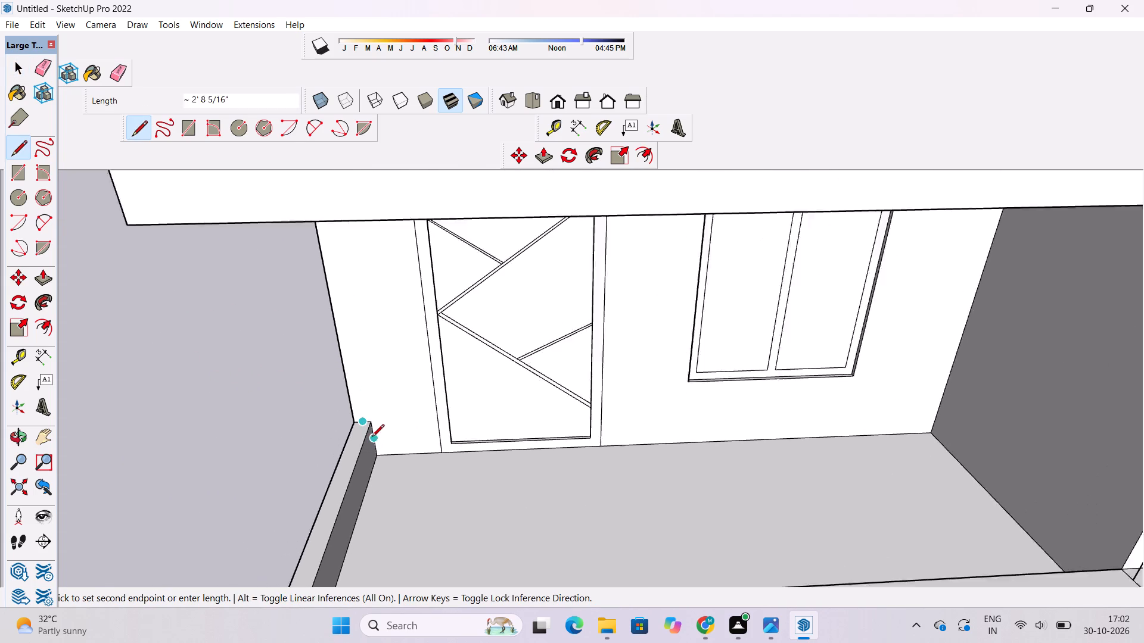
scroll(372, 438, down, 1)
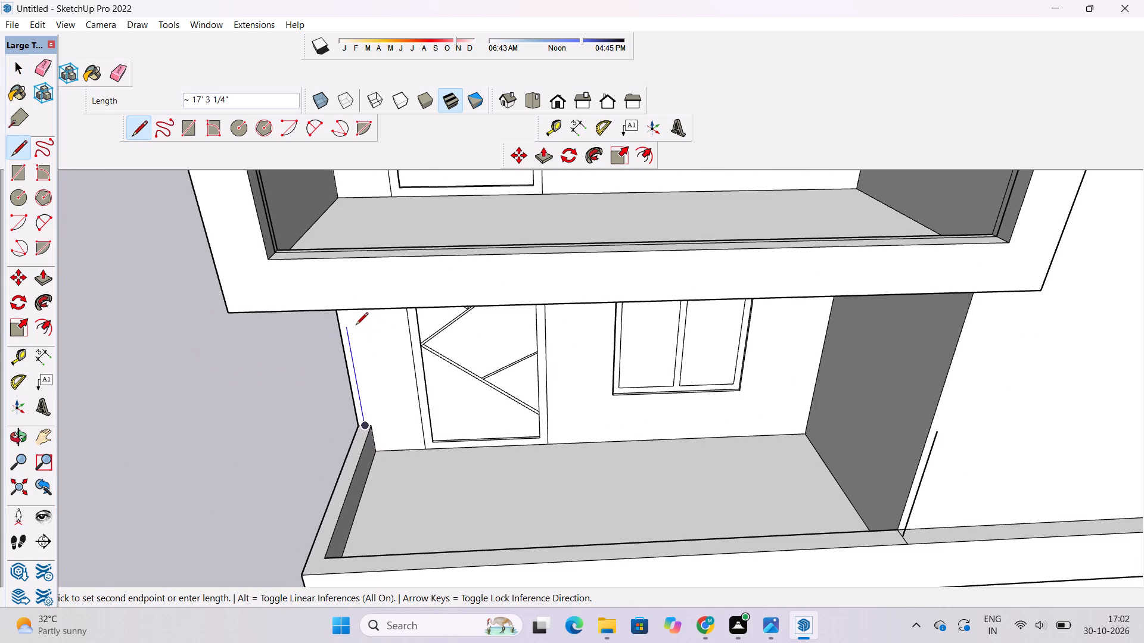
text(16')
key(Return)
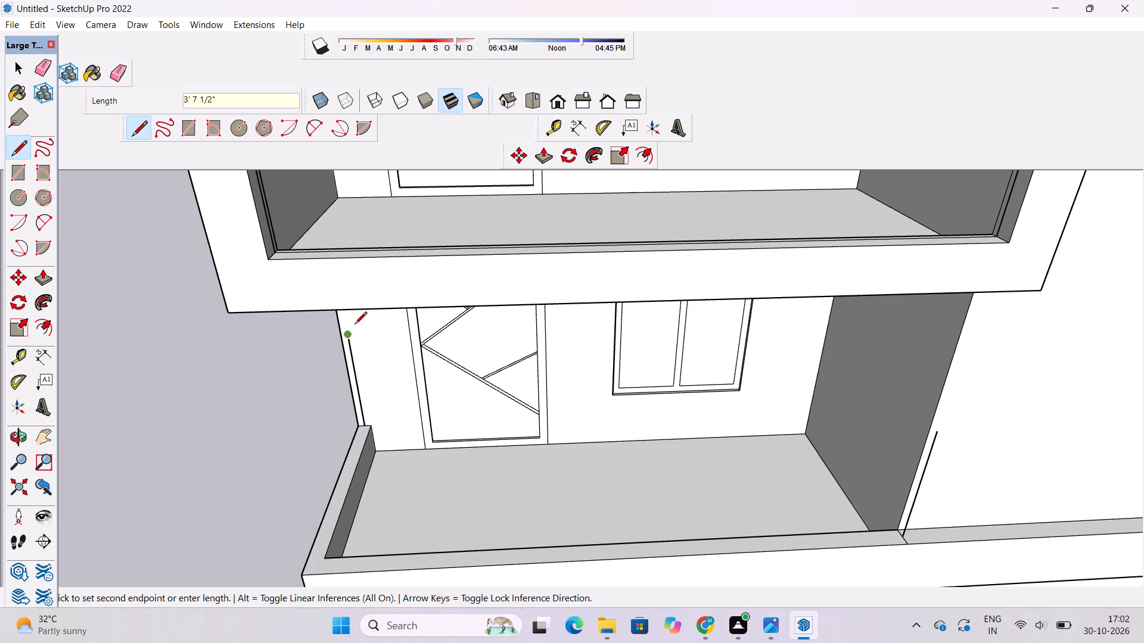
key(space)
At the same balcony's outer front corner, draw a short line across the front ledge from its inner corner to the front edge.
key(o)
drag(238, 422, 502, 401)
scroll(504, 398, down, 3)
drag(452, 499, 430, 411)
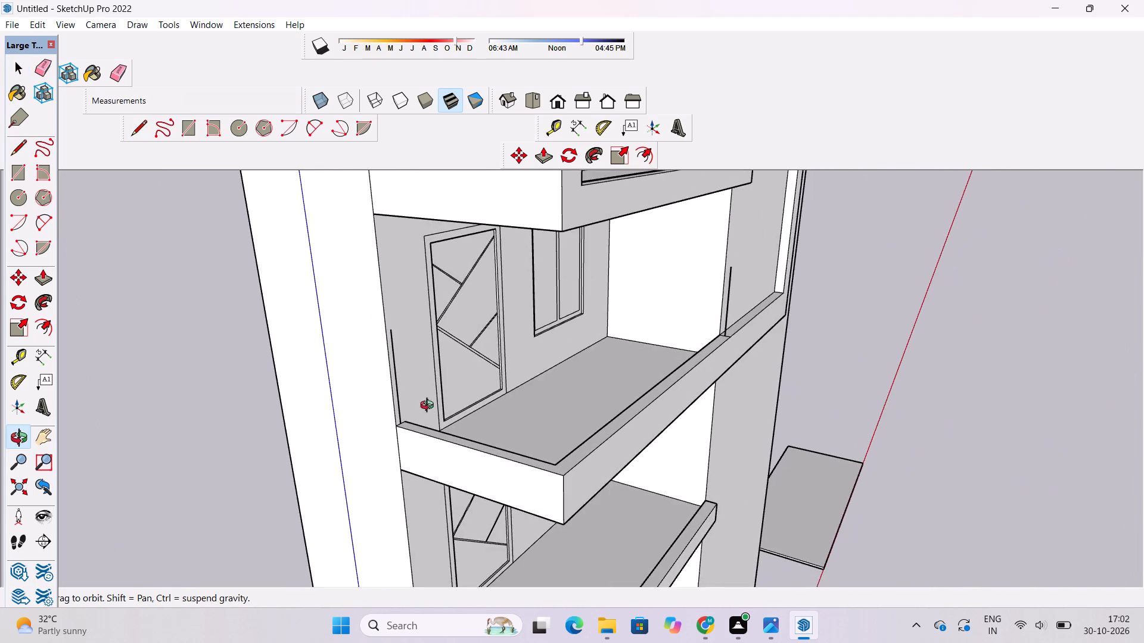
drag(525, 449, 385, 500)
shift+drag(390, 482, 399, 416)
drag(399, 416, 328, 456)
scroll(378, 414, up, 4)
shift+drag(383, 431, 384, 440)
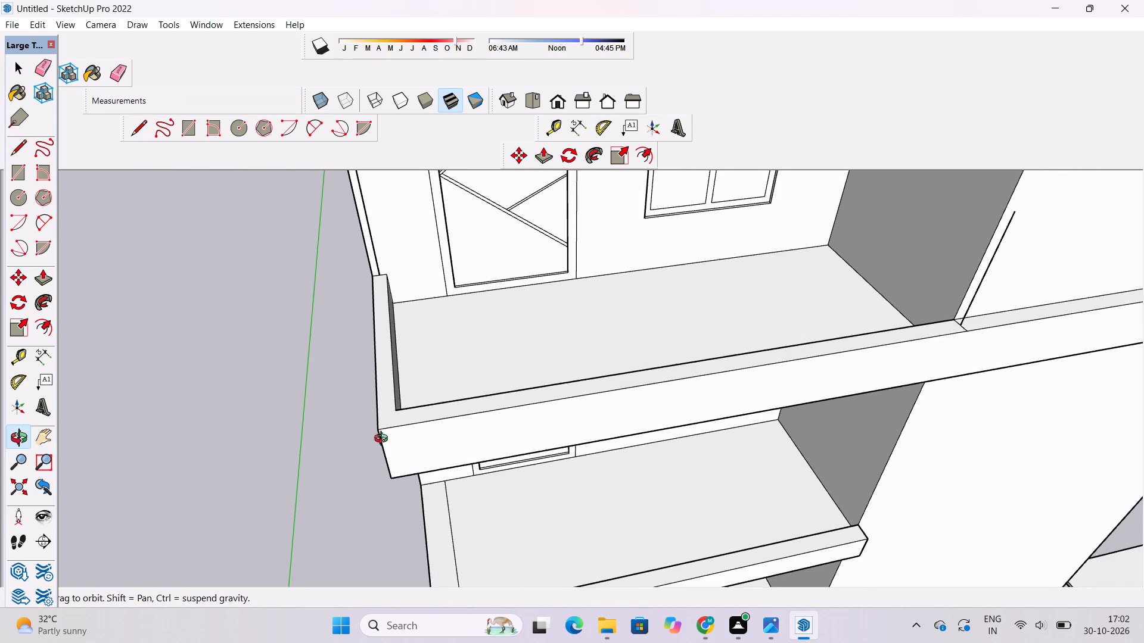
shift+drag(384, 440, 383, 438)
drag(384, 442, 358, 460)
scroll(404, 416, up, 4)
shift+drag(380, 423, 455, 424)
drag(455, 430, 439, 436)
key(l)
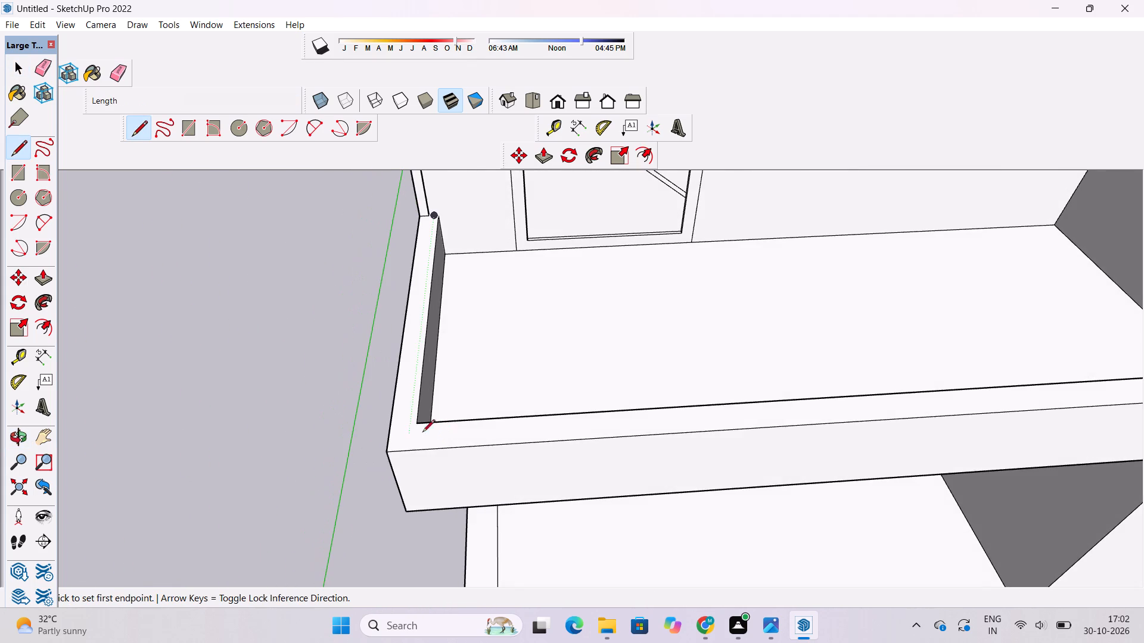
scroll(421, 428, up, 3)
click(414, 425)
click(414, 460)
scroll(360, 488, down, 4)
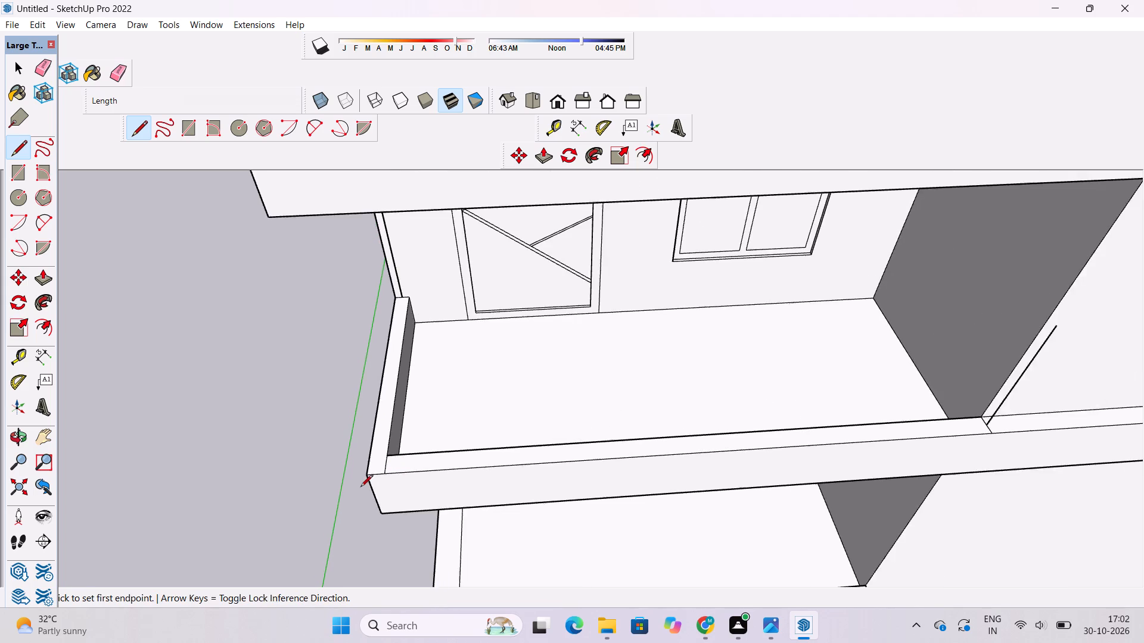
Draw a 2' line from the midpoint of that short line to the ledge's outer side edge.
scroll(399, 451, up, 7)
click(381, 473)
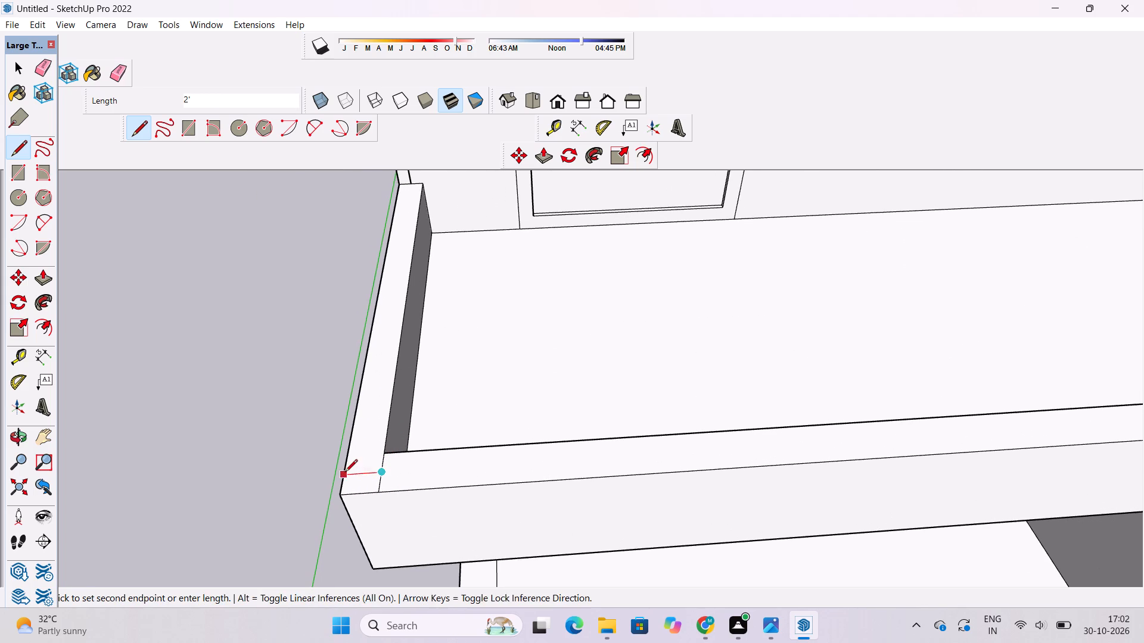
click(344, 472)
Draw a 16' vertical line up from the midpoint of the 2' line at the balcony's front corner.
click(363, 474)
scroll(363, 474, down, 4)
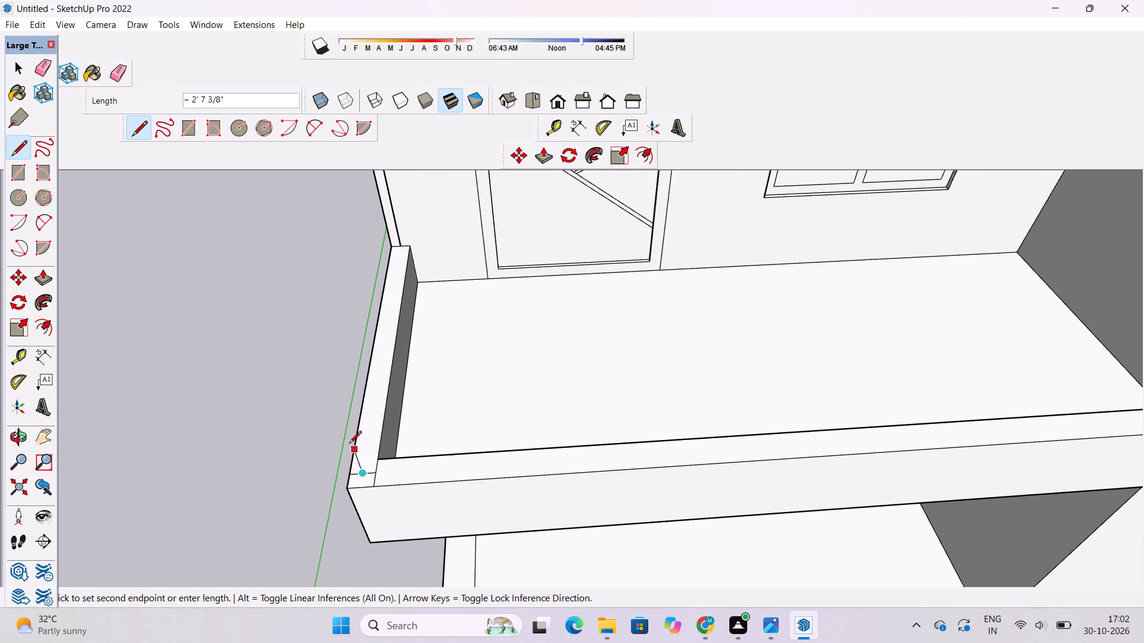
text(16')
key(Return)
scroll(323, 394, down, 4)
scroll(335, 373, up, 2)
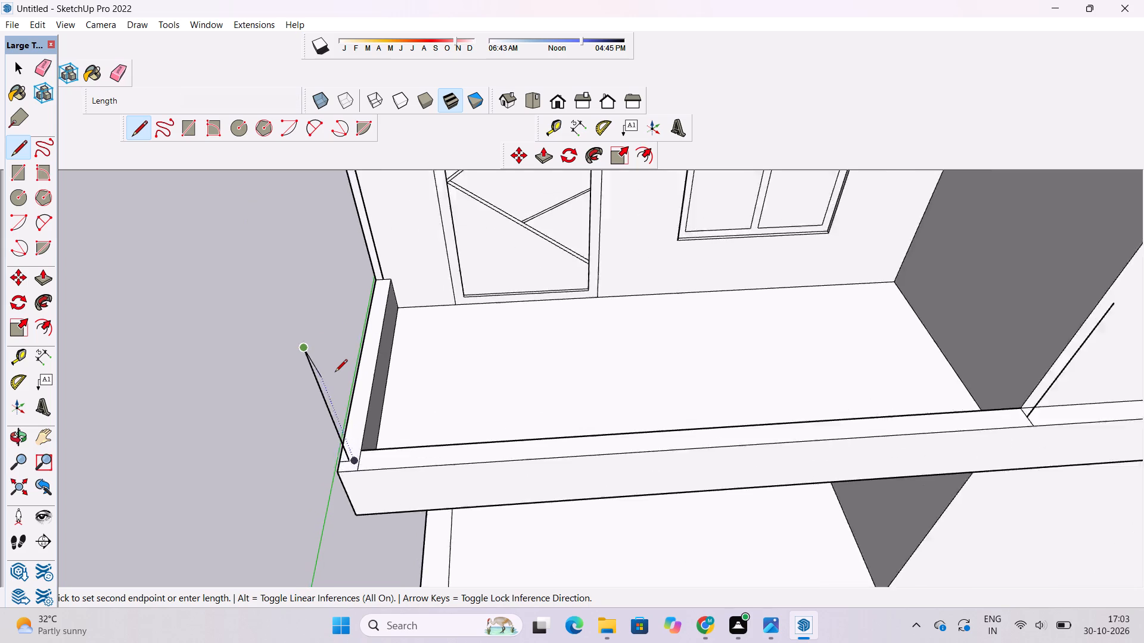
scroll(335, 373, up, 2)
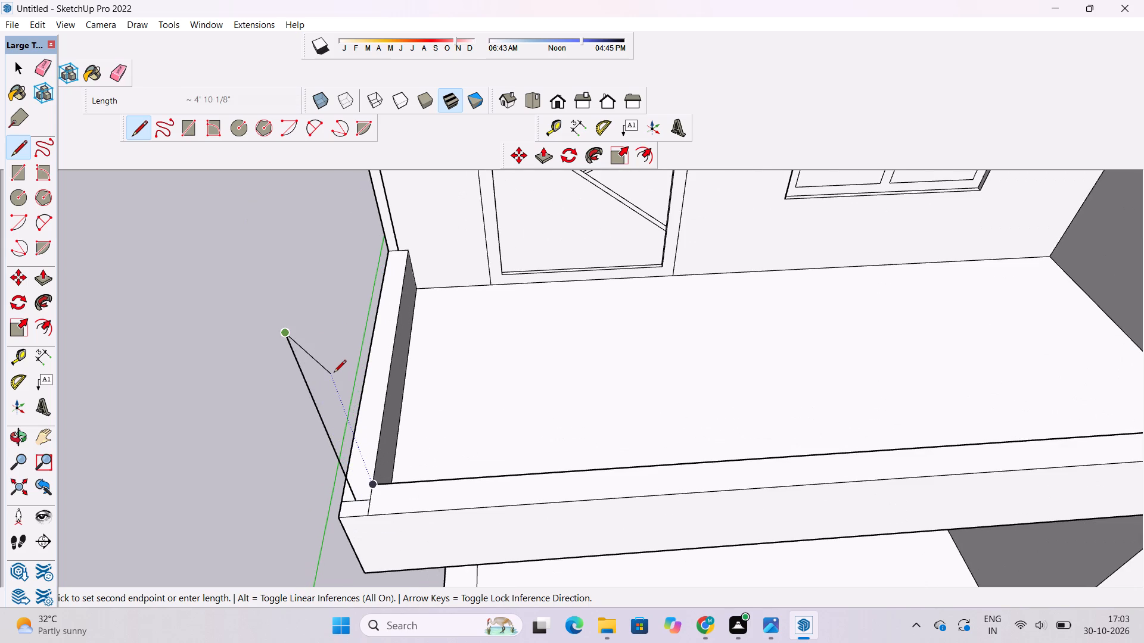
scroll(334, 374, down, 3)
Close the side panel outline with a 30' 3 1/2" line joining the tops of the corner and rear wall verticals.
key(o)
shift+drag(325, 392, 373, 473)
drag(373, 475, 393, 426)
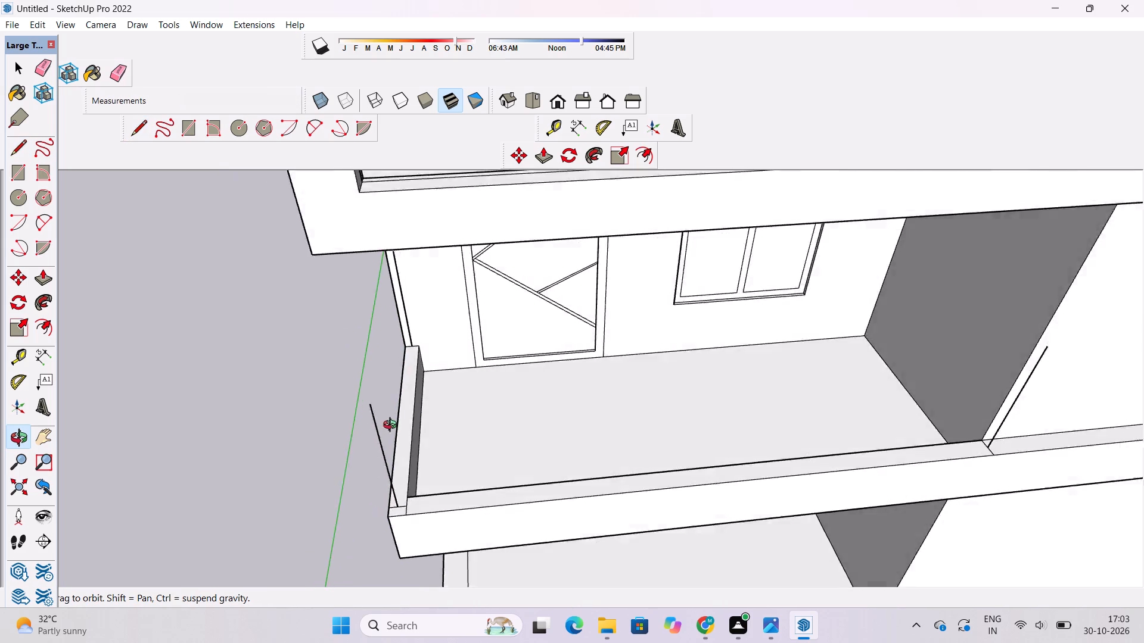
drag(393, 426, 564, 427)
shift+drag(564, 431, 527, 449)
drag(527, 449, 542, 434)
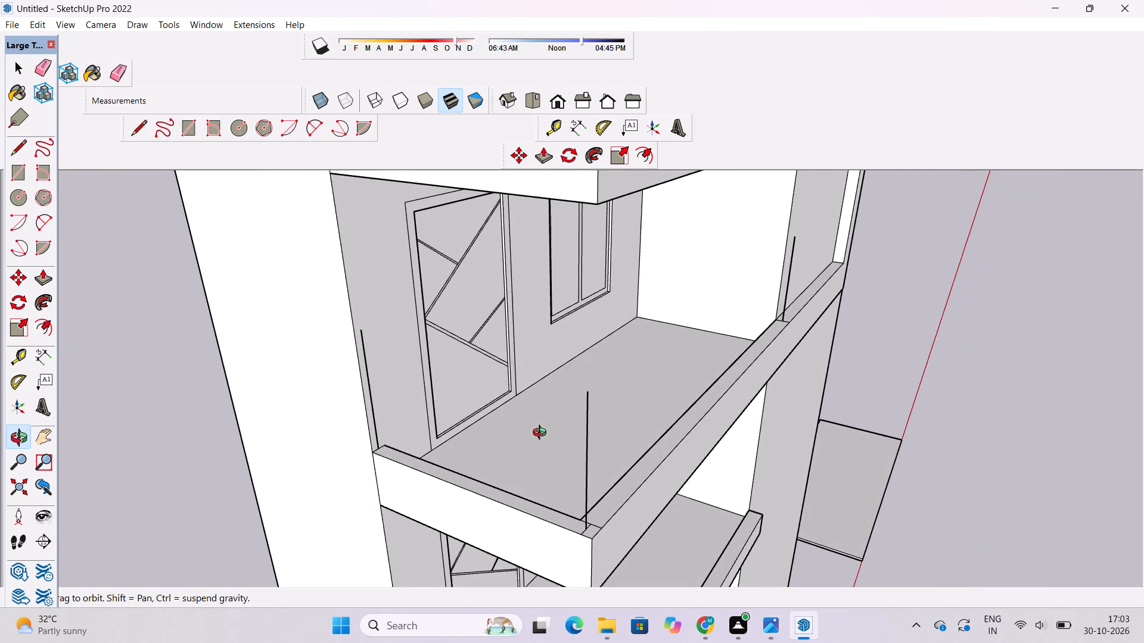
key(l)
scroll(387, 340, up, 2)
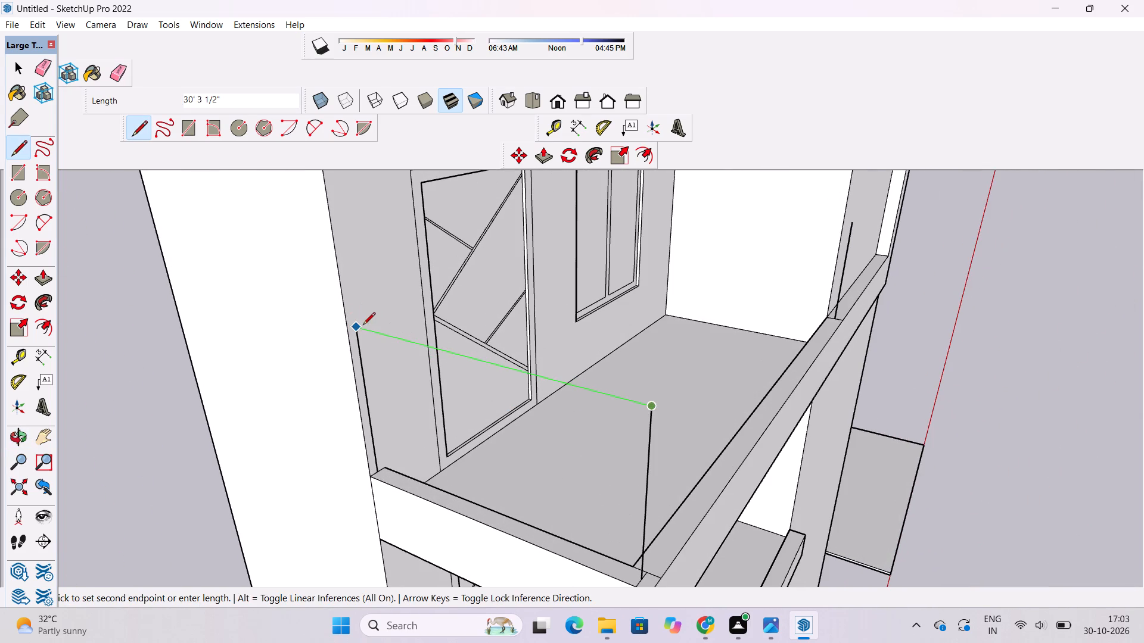
click(355, 329)
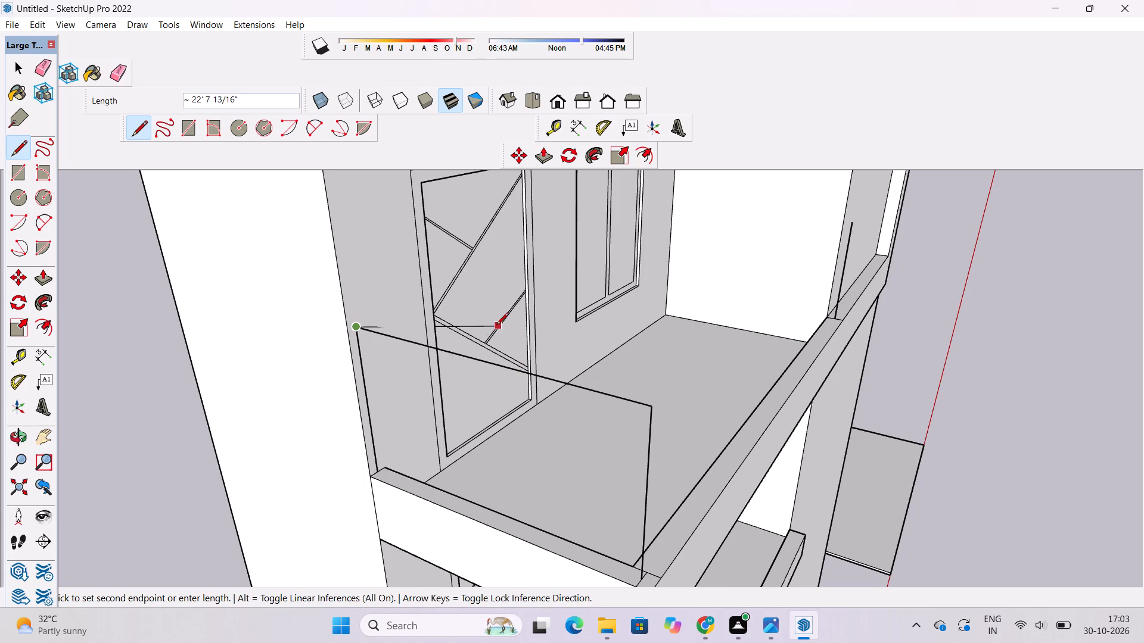
key(space)
Draw a 72' 6" line along the balcony front from the corner vertical's top to the top of the vertical by the side wall.
key(o)
drag(486, 413, 283, 370)
scroll(296, 369, down, 3)
drag(349, 383, 254, 392)
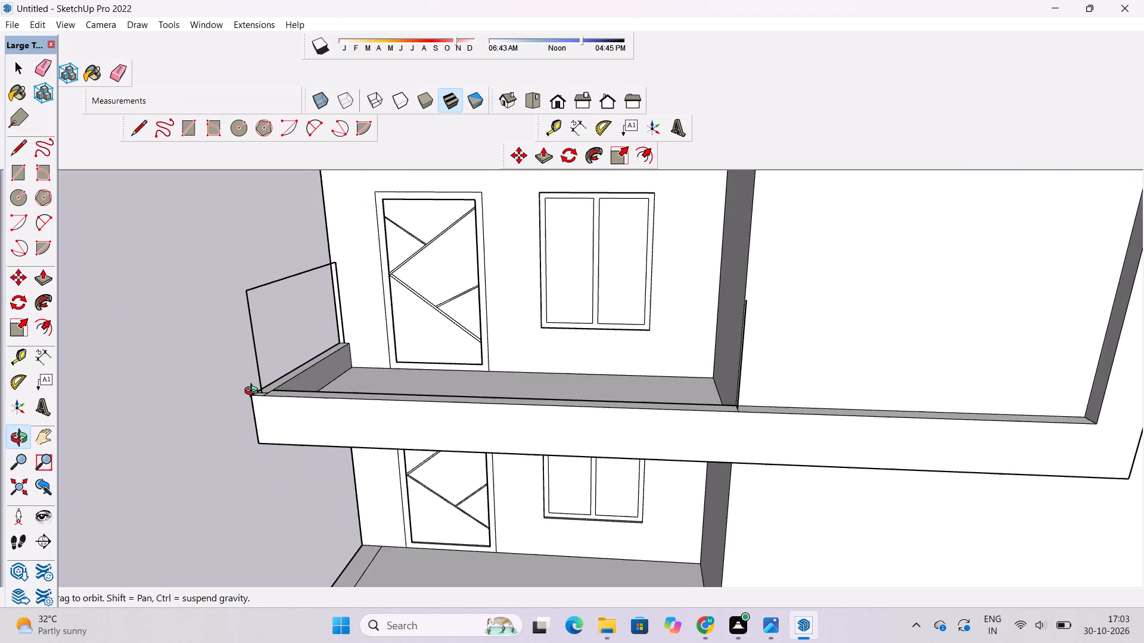
drag(254, 392, 253, 392)
scroll(314, 342, down, 3)
drag(307, 348, 445, 405)
shift+drag(531, 392, 446, 409)
drag(446, 409, 381, 413)
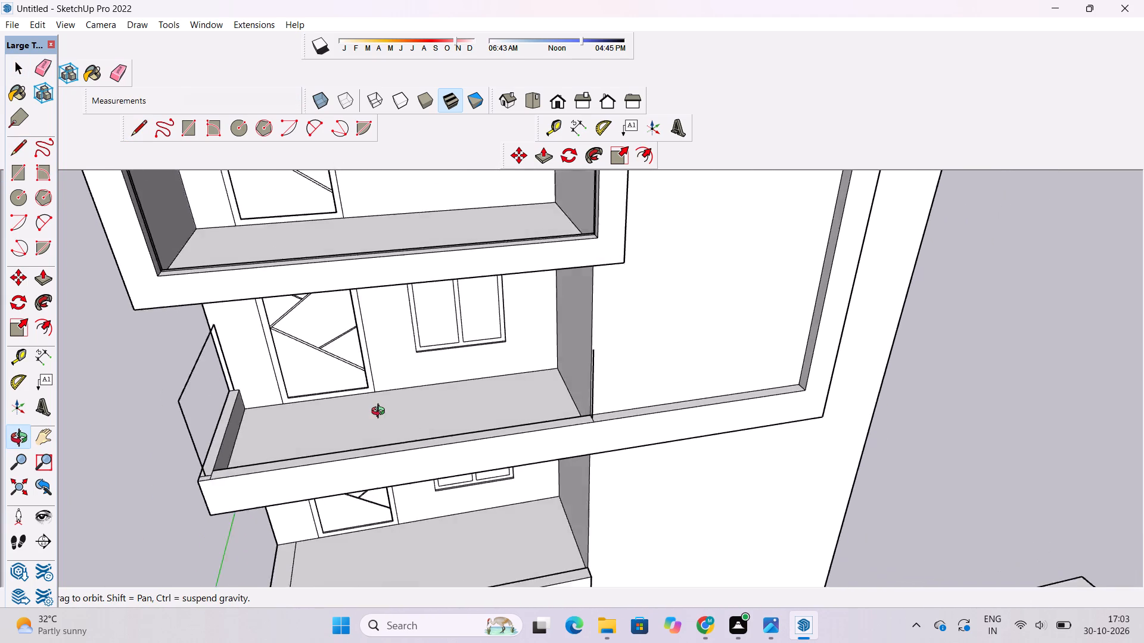
drag(381, 413, 409, 435)
drag(409, 435, 403, 409)
key(l)
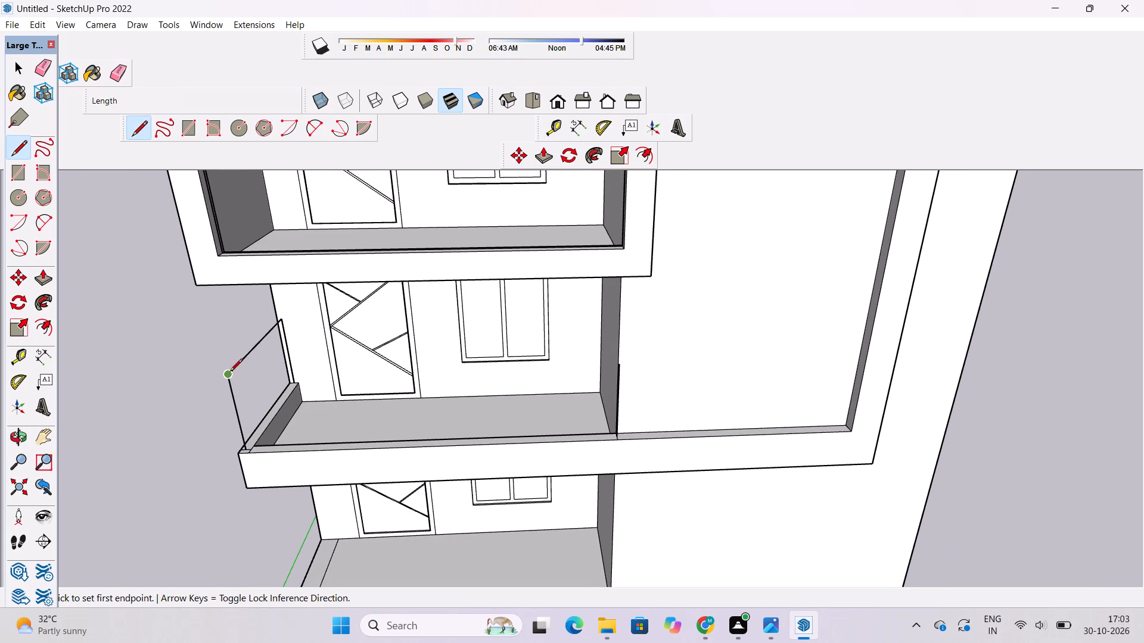
click(227, 376)
scroll(227, 376, down, 3)
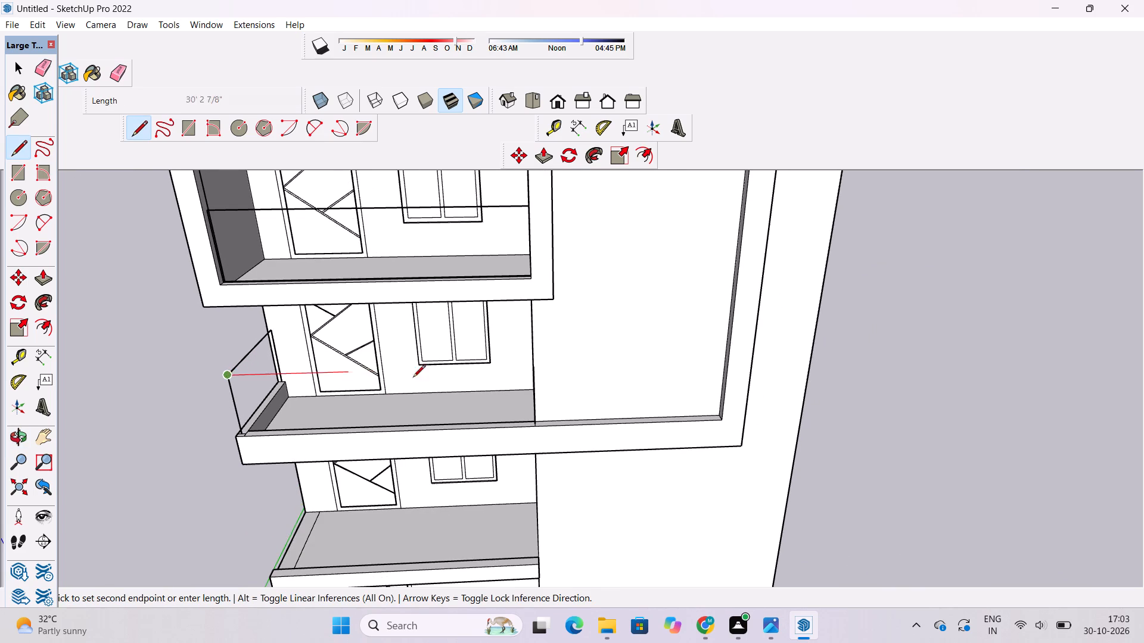
scroll(538, 376, up, 6)
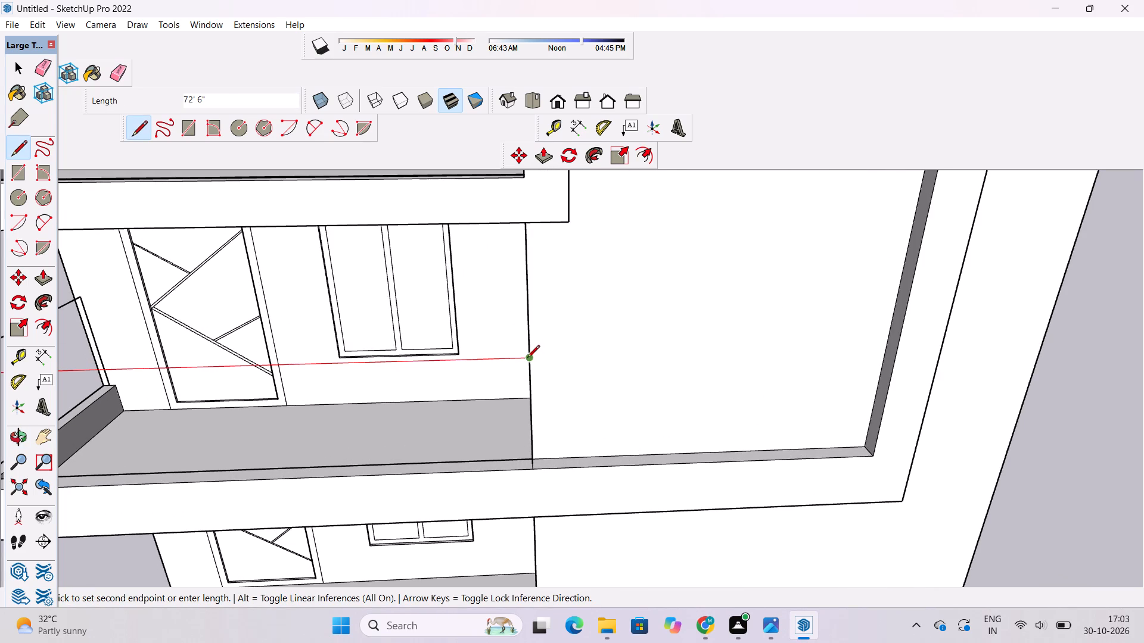
click(527, 358)
Draw a 1' 3 1/2" line from the top of the front panel's end vertical to the side wall's edge, closing the gap.
key(o)
drag(563, 402, 303, 409)
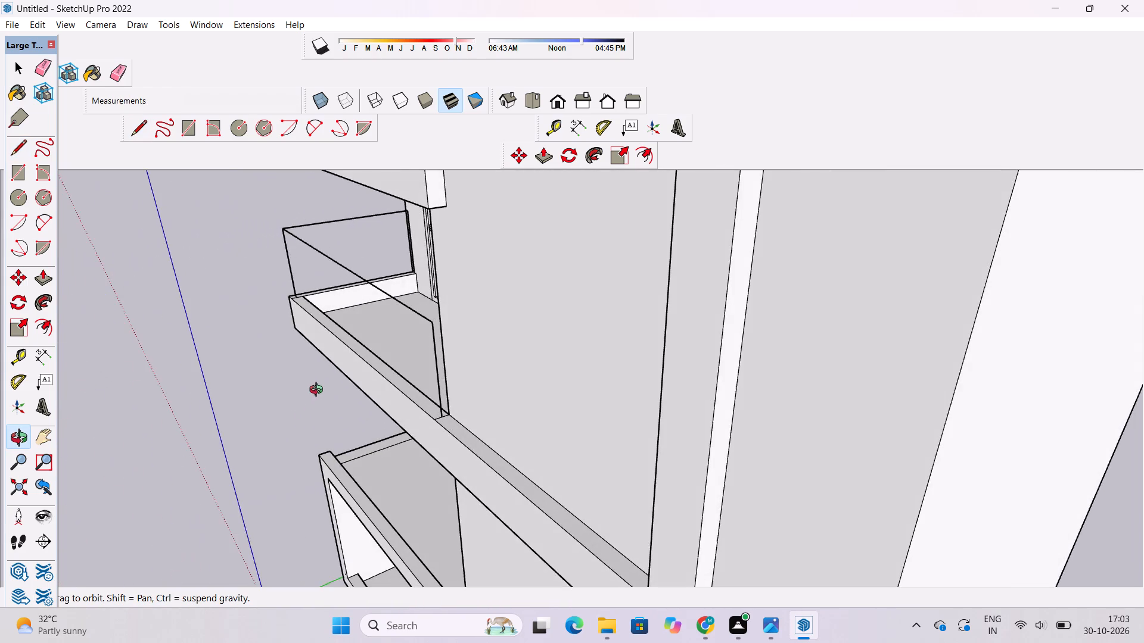
drag(347, 377, 398, 432)
drag(393, 433, 357, 436)
shift+drag(440, 415, 475, 447)
drag(478, 457, 475, 445)
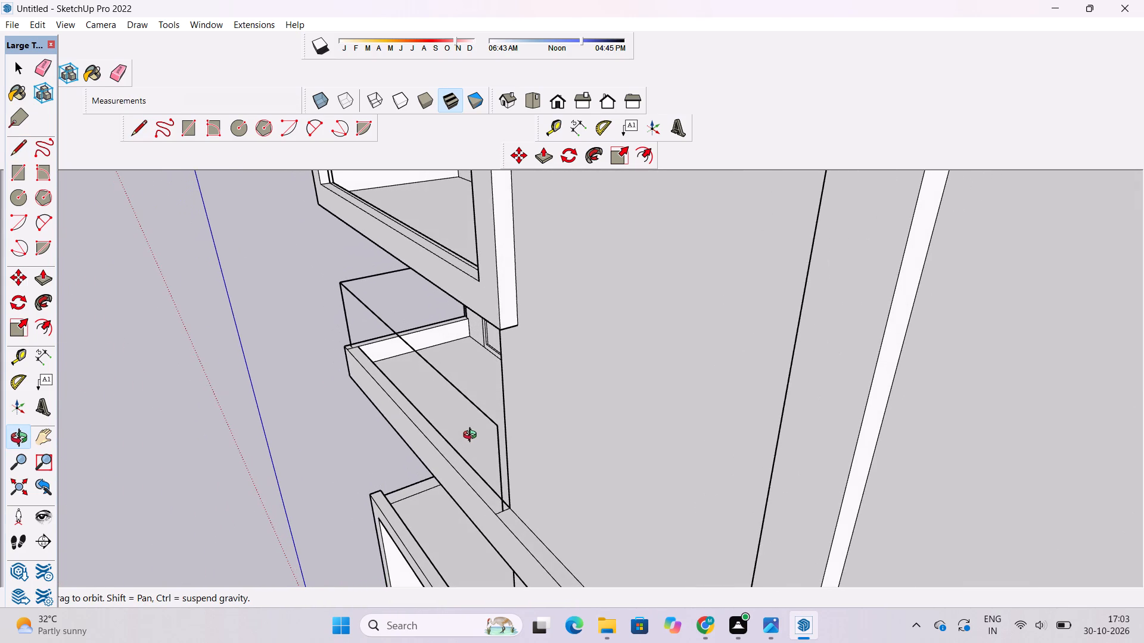
key(l)
scroll(492, 420, up, 4)
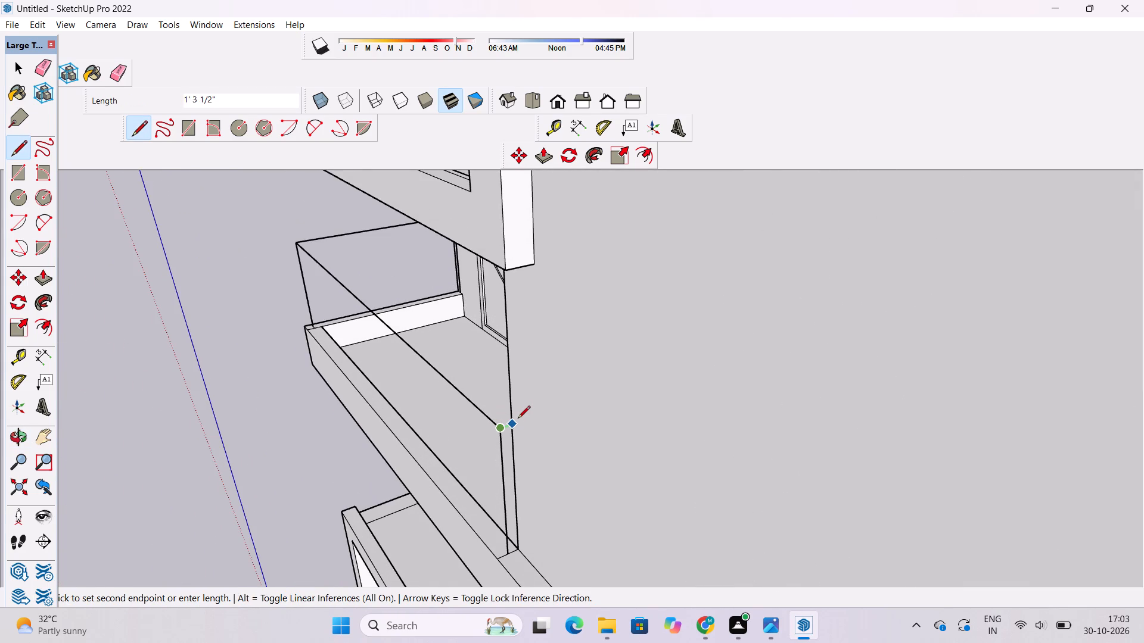
scroll(518, 419, up, 6)
click(518, 419)
scroll(503, 361, down, 3)
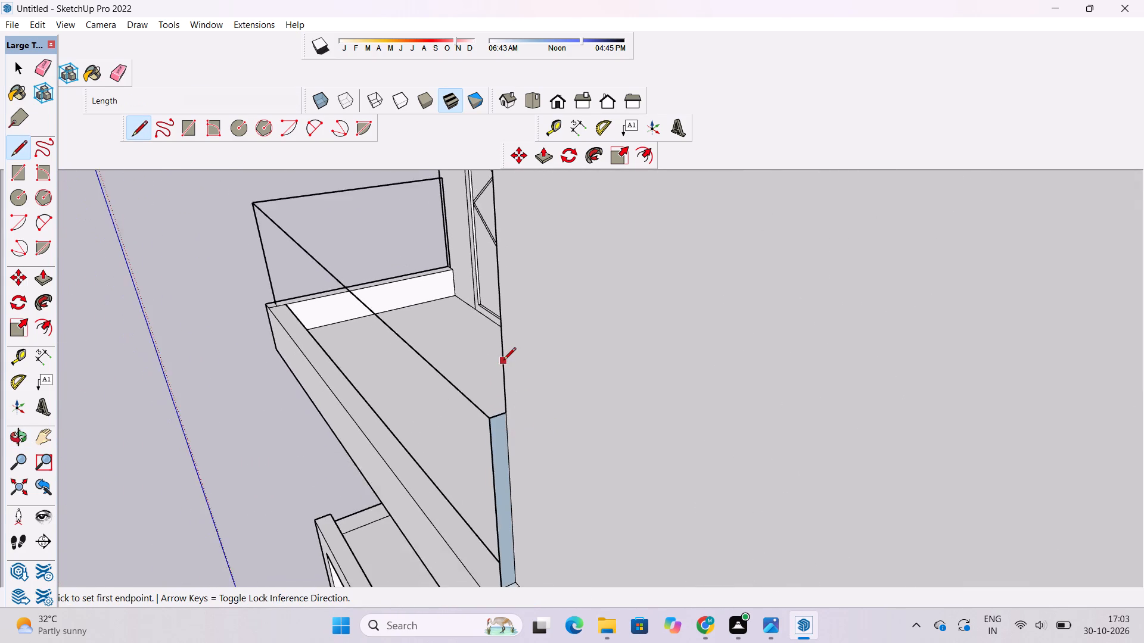
scroll(503, 361, down, 5)
key(space)
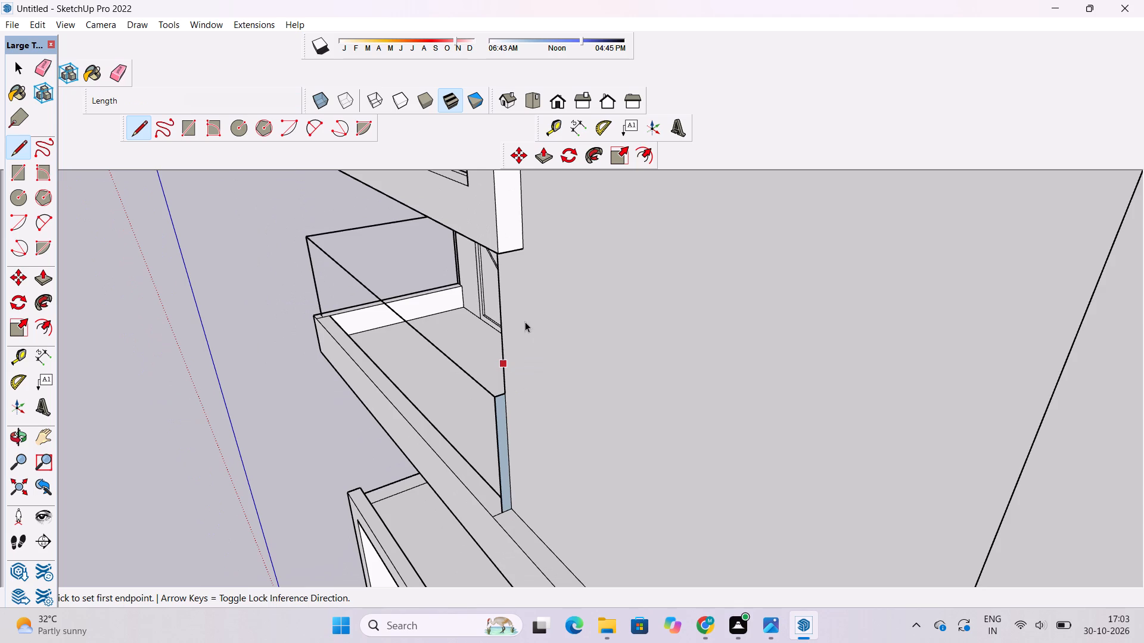
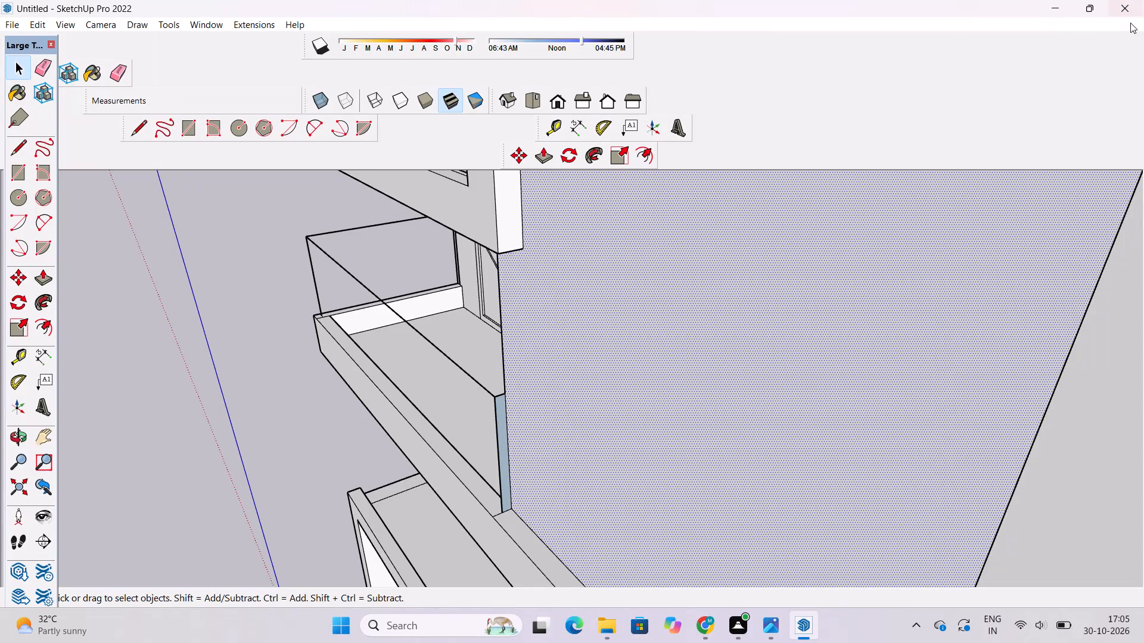
Examine the building's front and open side from the outlined balcony down to the ground floor.
key(o)
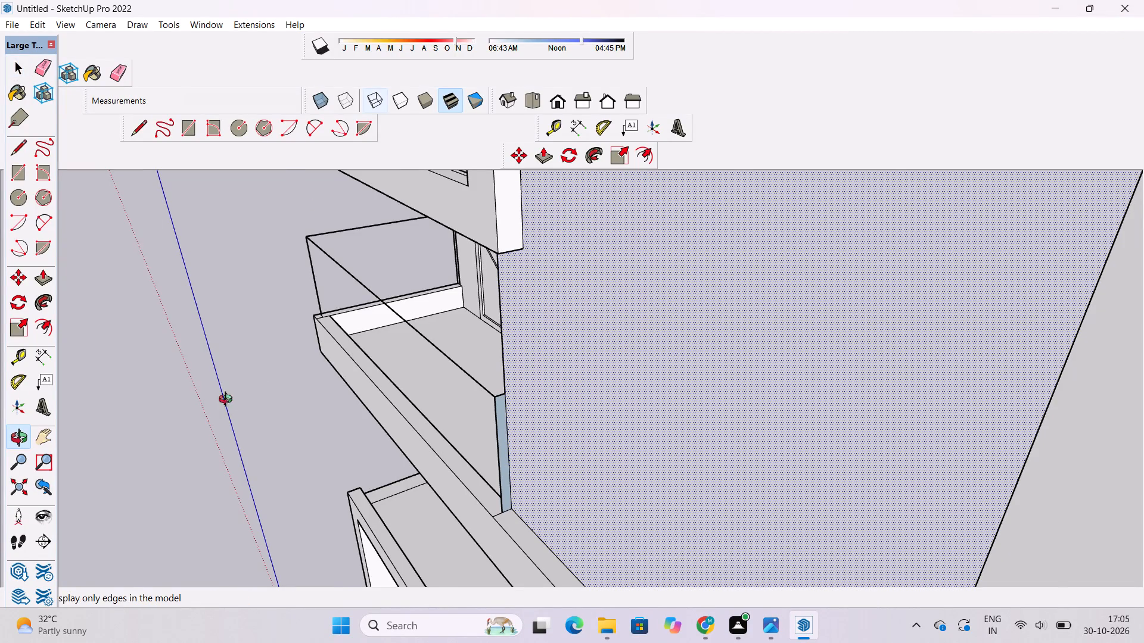
scroll(368, 368, down, 4)
shift+drag(403, 355, 692, 404)
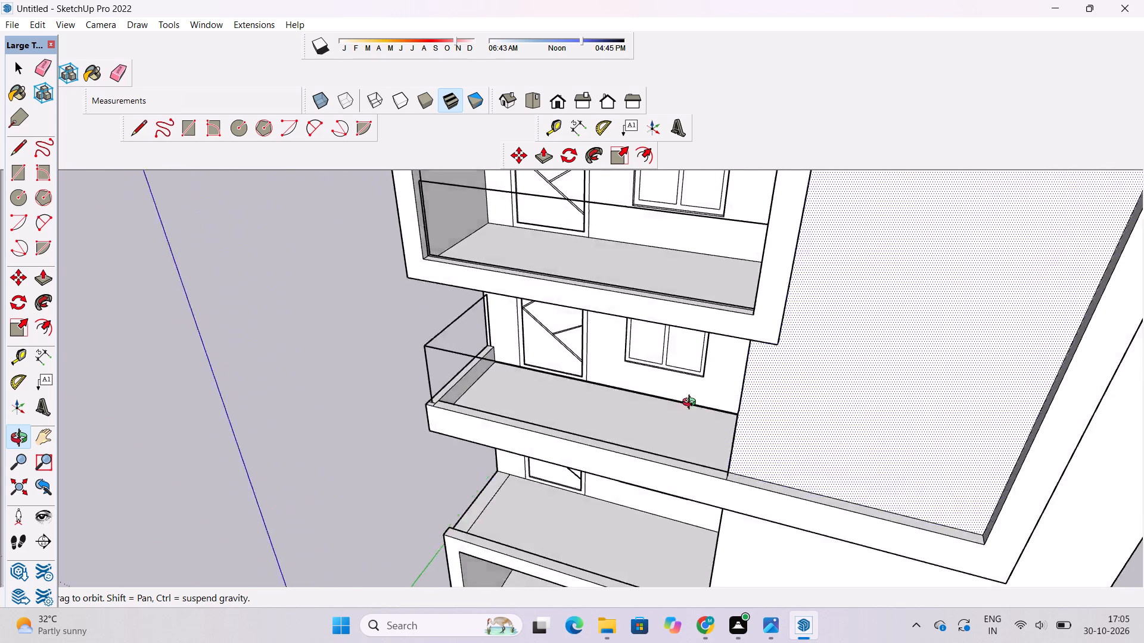
shift+drag(692, 404, 713, 404)
shift+drag(792, 391, 648, 325)
drag(558, 344, 681, 372)
shift+drag(671, 388, 665, 311)
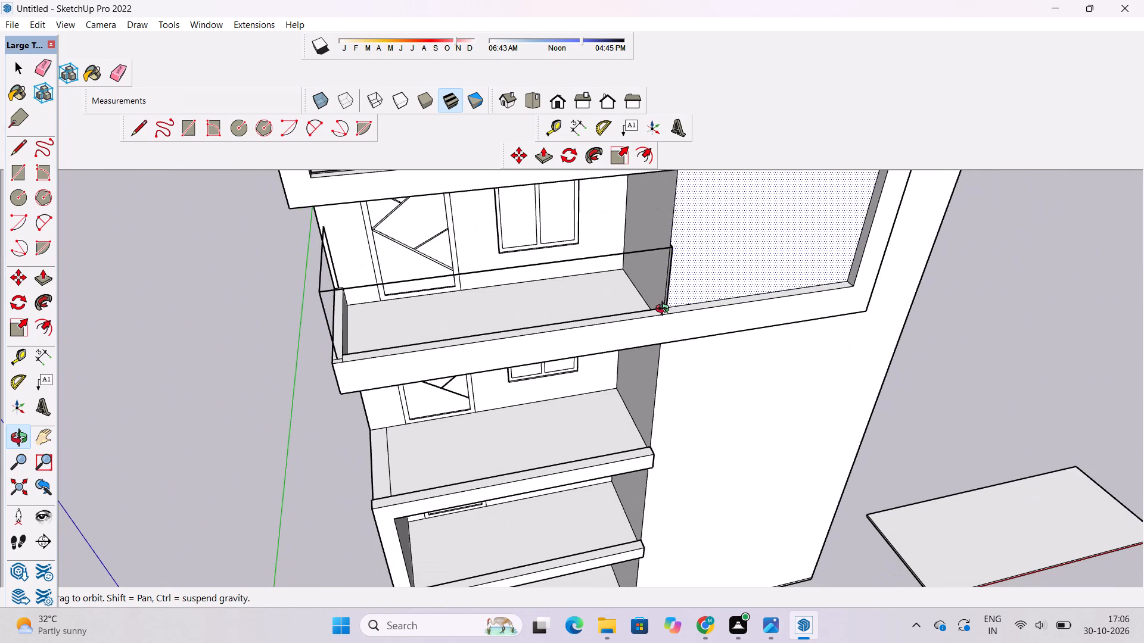
scroll(665, 310, up, 2)
scroll(654, 311, down, 2)
shift+drag(621, 354, 598, 271)
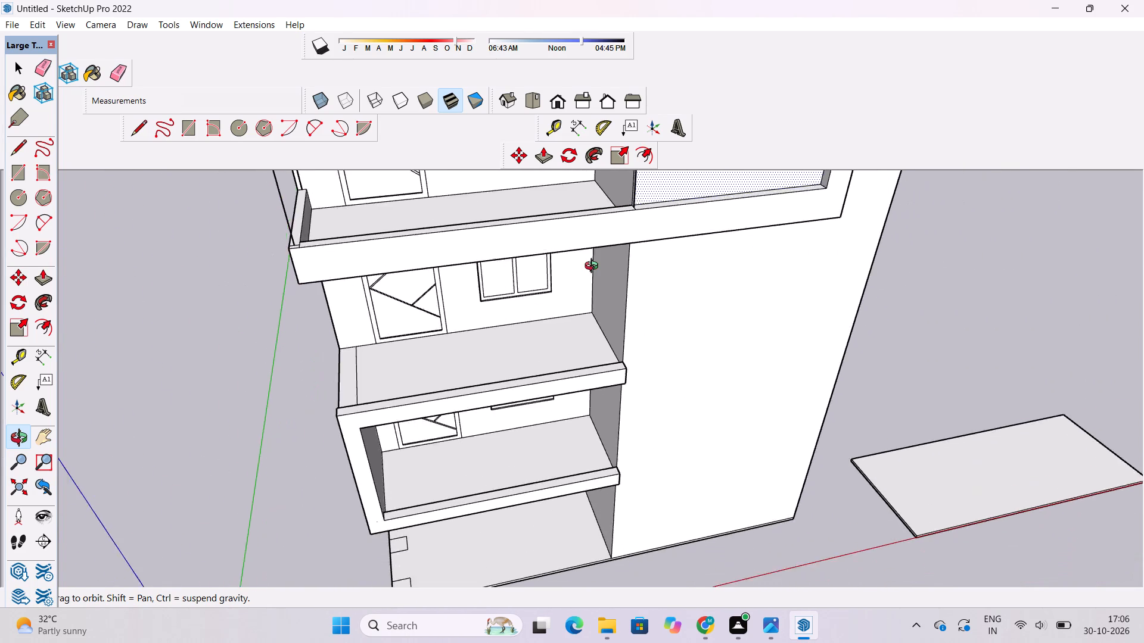
scroll(593, 271, down, 5)
drag(611, 400, 590, 354)
scroll(589, 345, up, 2)
shift+drag(588, 343, 561, 310)
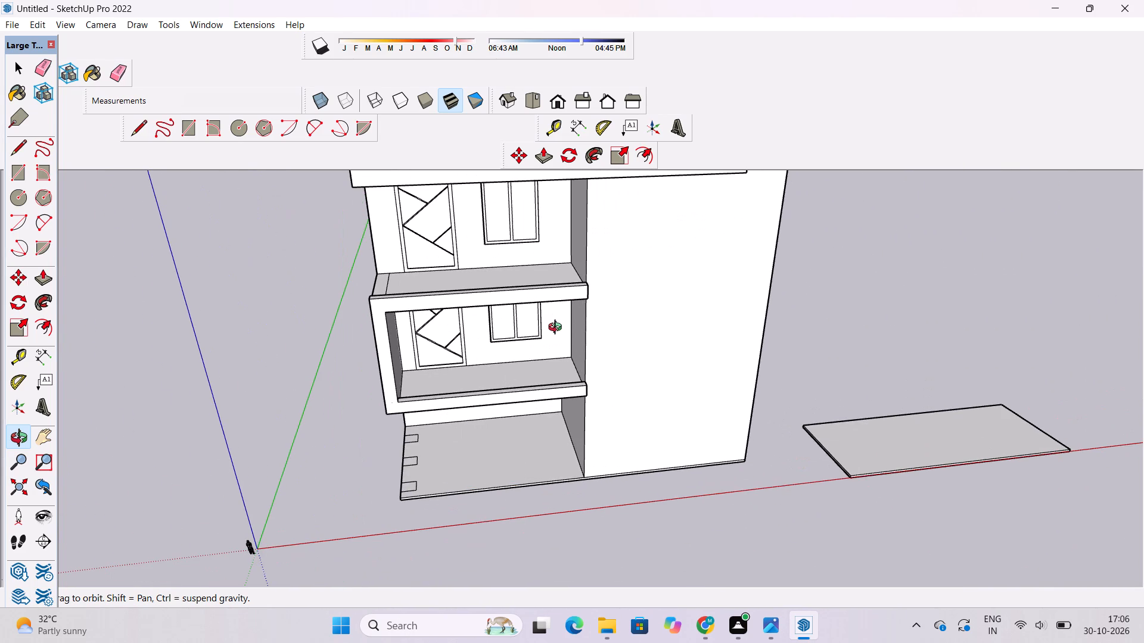
key(space)
key(o)
shift+drag(556, 319, 548, 280)
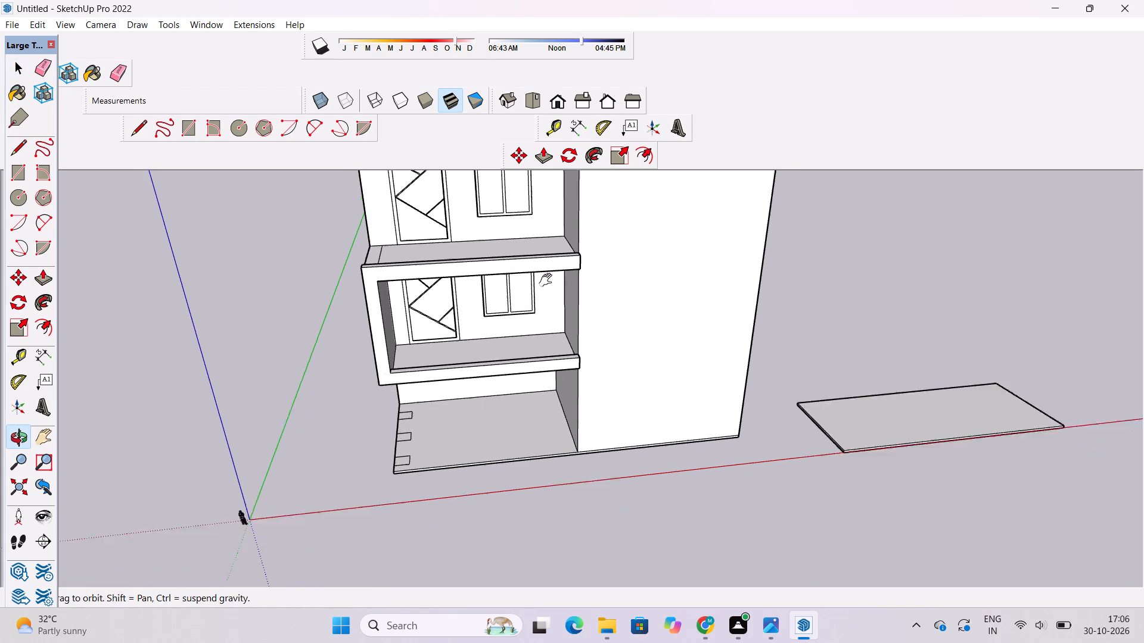
shift+drag(548, 280, 541, 253)
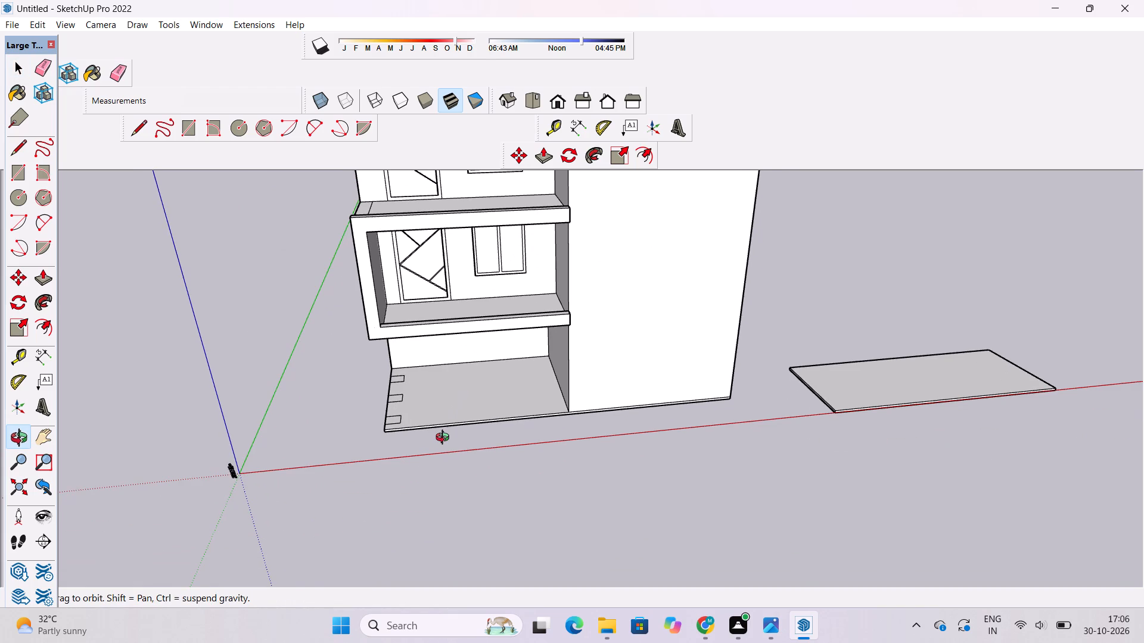
scroll(445, 440, up, 1)
drag(434, 457, 416, 383)
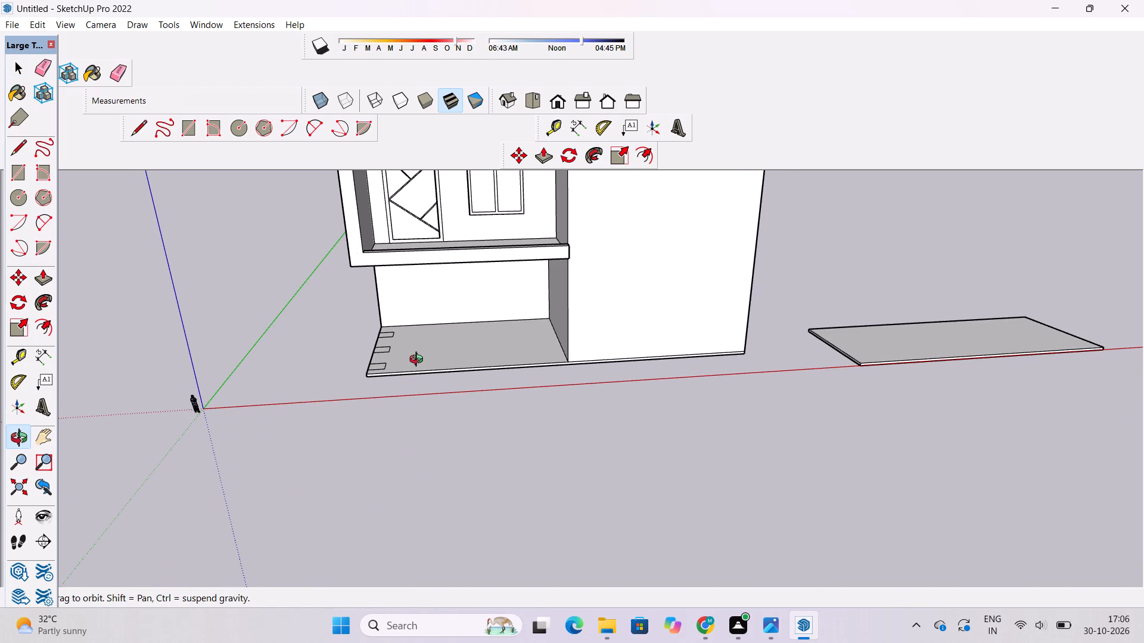
scroll(419, 361, down, 4)
drag(421, 360, 639, 369)
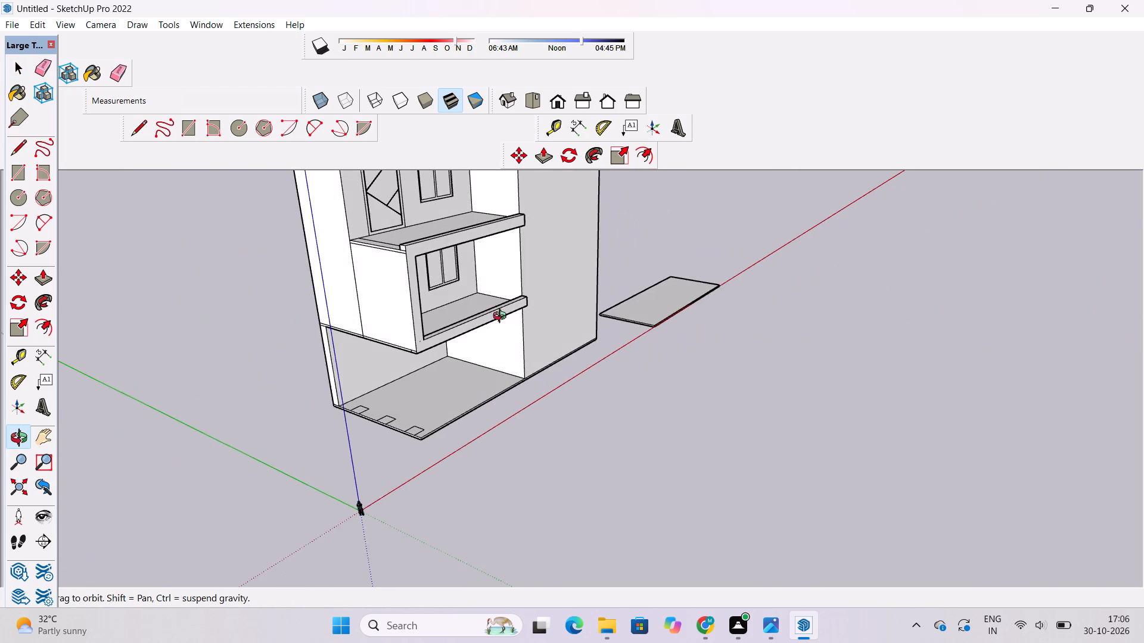
Push/Pull the narrow floor strip along the open side of the second balcony from the bottom up 2', level with the front ledge.
scroll(409, 241, up, 4)
shift+drag(426, 269, 468, 335)
shift+drag(471, 352, 701, 401)
scroll(585, 401, up, 3)
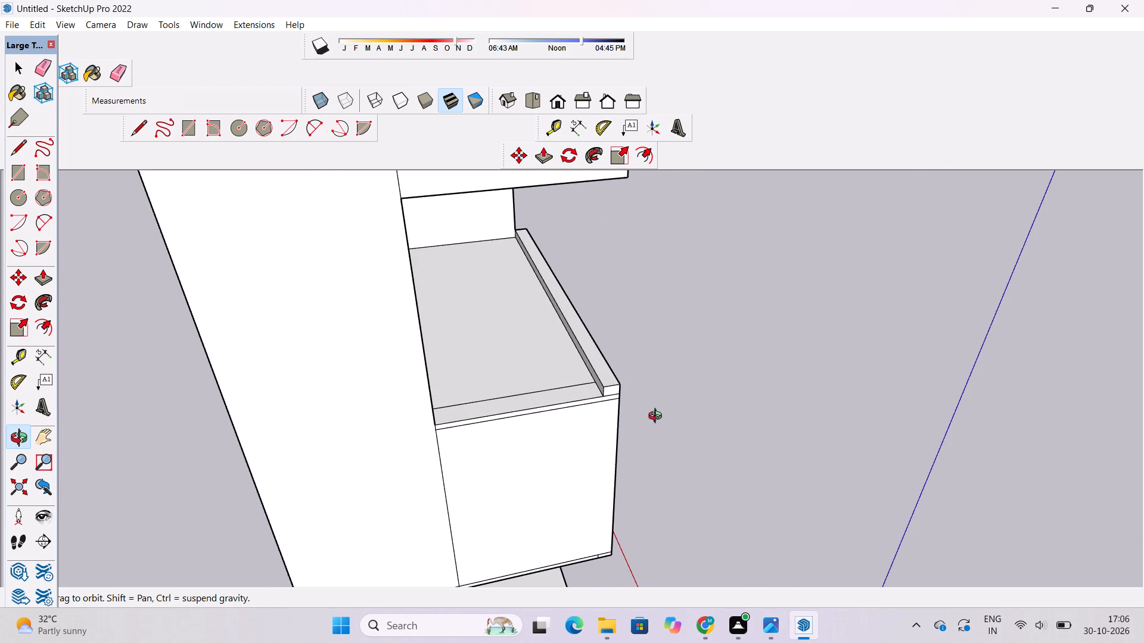
drag(655, 418, 292, 344)
scroll(406, 283, up, 3)
drag(428, 312, 705, 364)
drag(718, 377, 636, 368)
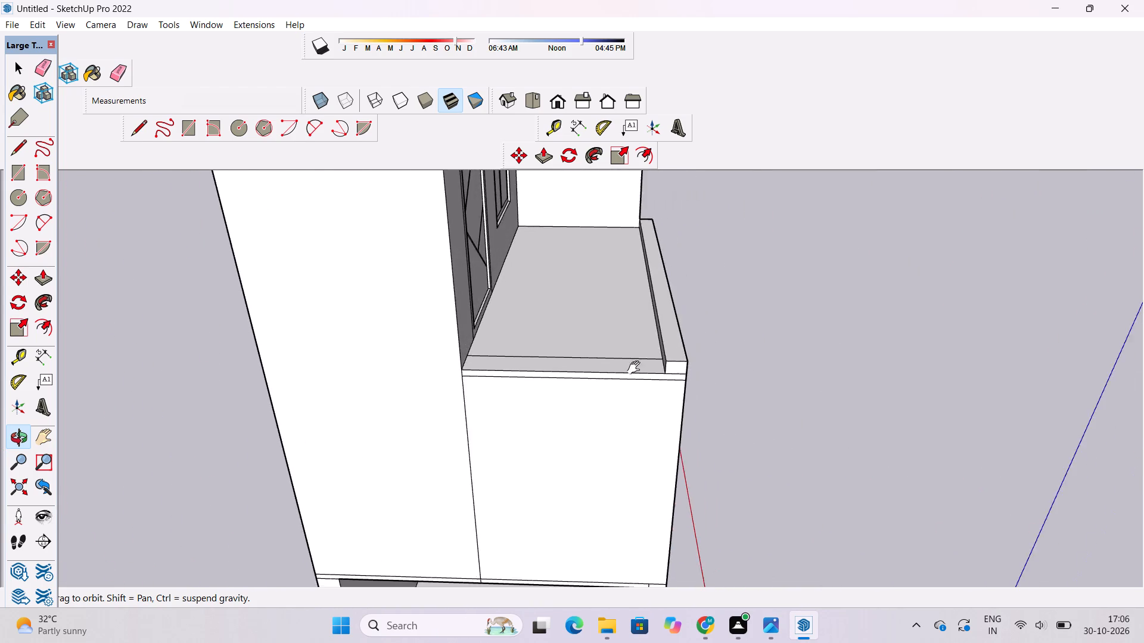
scroll(642, 383, up, 5)
shift+drag(684, 367, 608, 367)
drag(609, 372, 645, 398)
scroll(653, 392, up, 2)
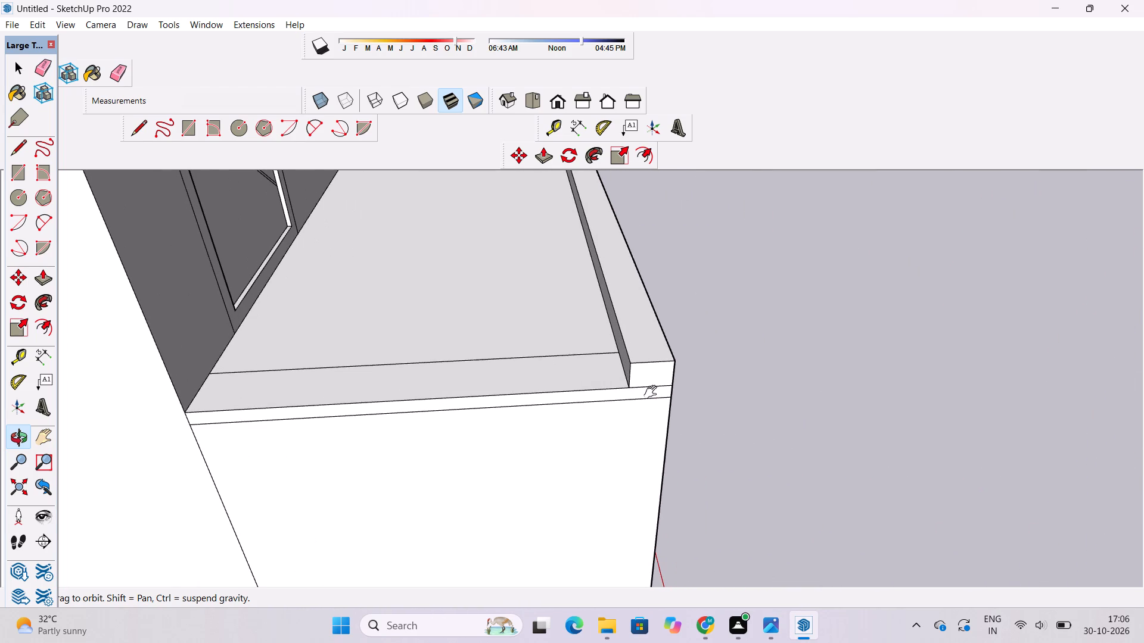
scroll(651, 364, down, 4)
drag(824, 419, 773, 416)
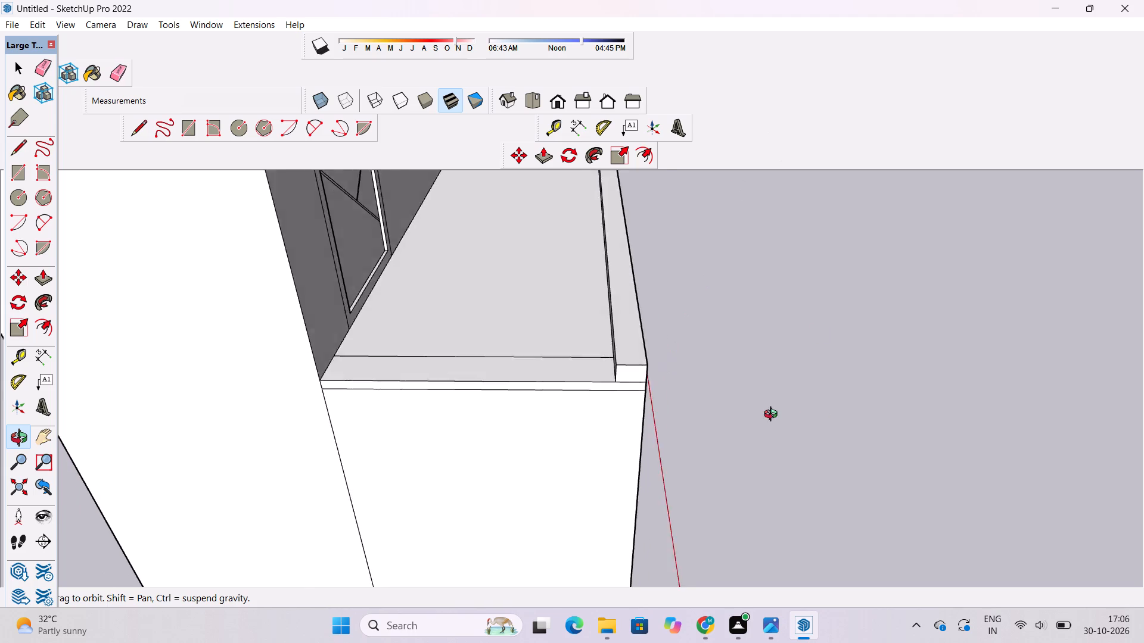
drag(773, 416, 589, 443)
shift+drag(701, 344, 578, 404)
drag(735, 356, 815, 316)
scroll(543, 332, down, 3)
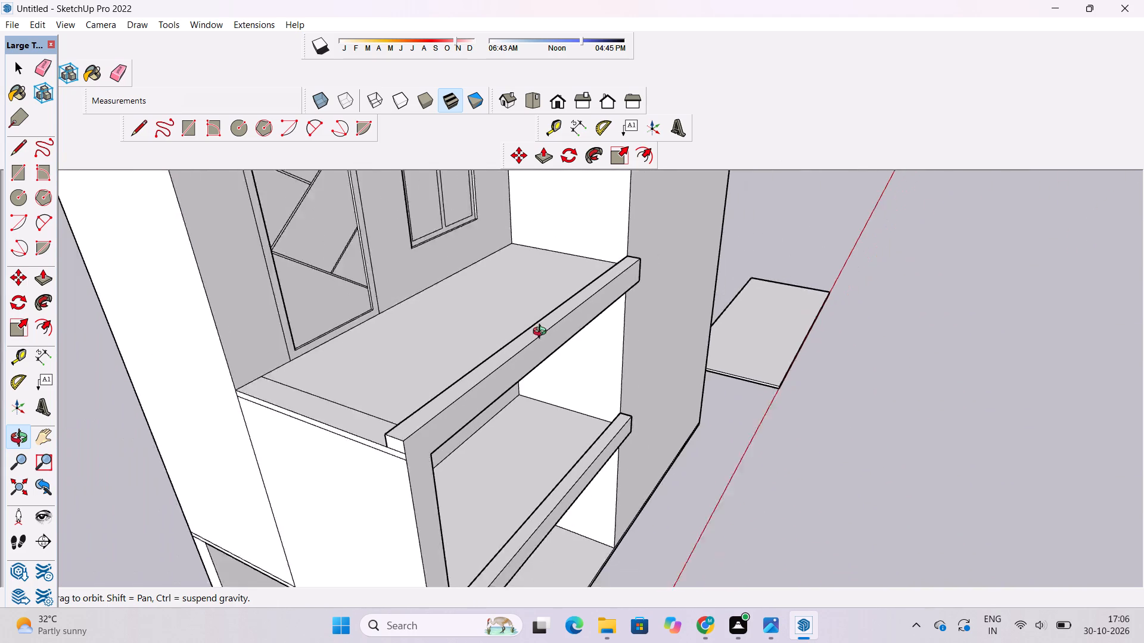
scroll(542, 333, down, 3)
drag(424, 462, 591, 472)
scroll(585, 448, up, 5)
shift+drag(578, 442, 589, 456)
key(p)
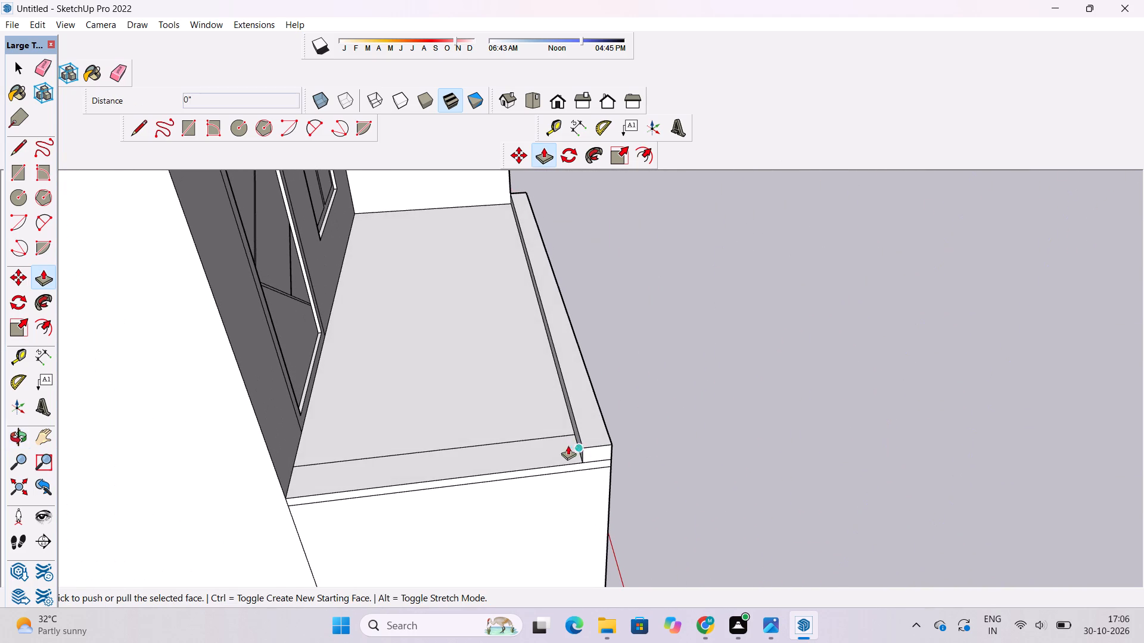
key(space)
click(560, 450)
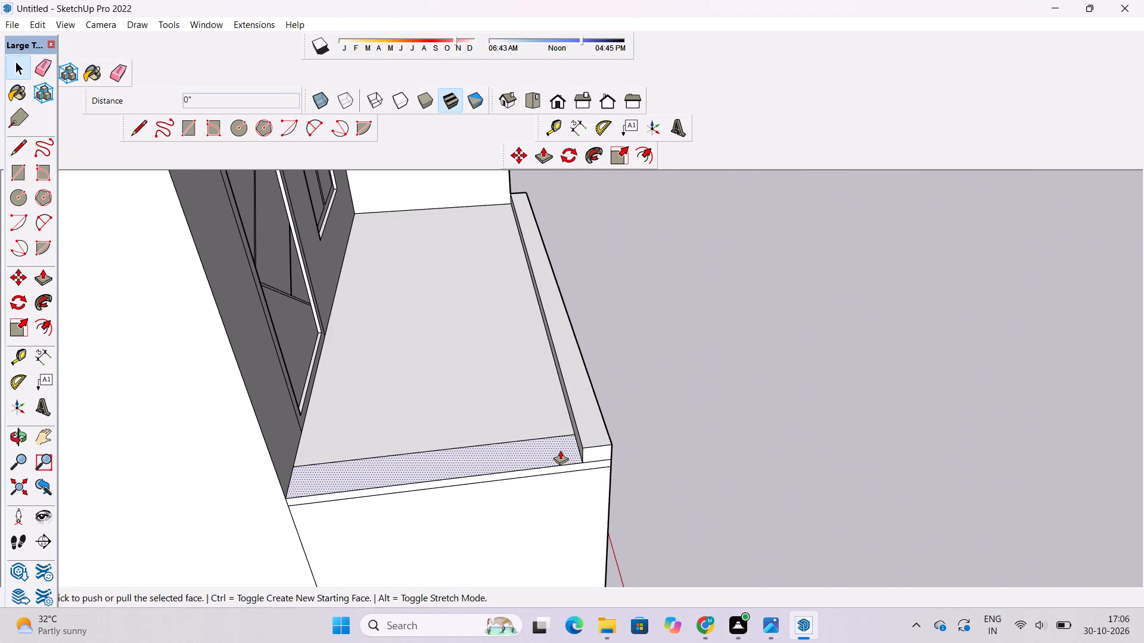
key(p)
click(560, 450)
click(591, 445)
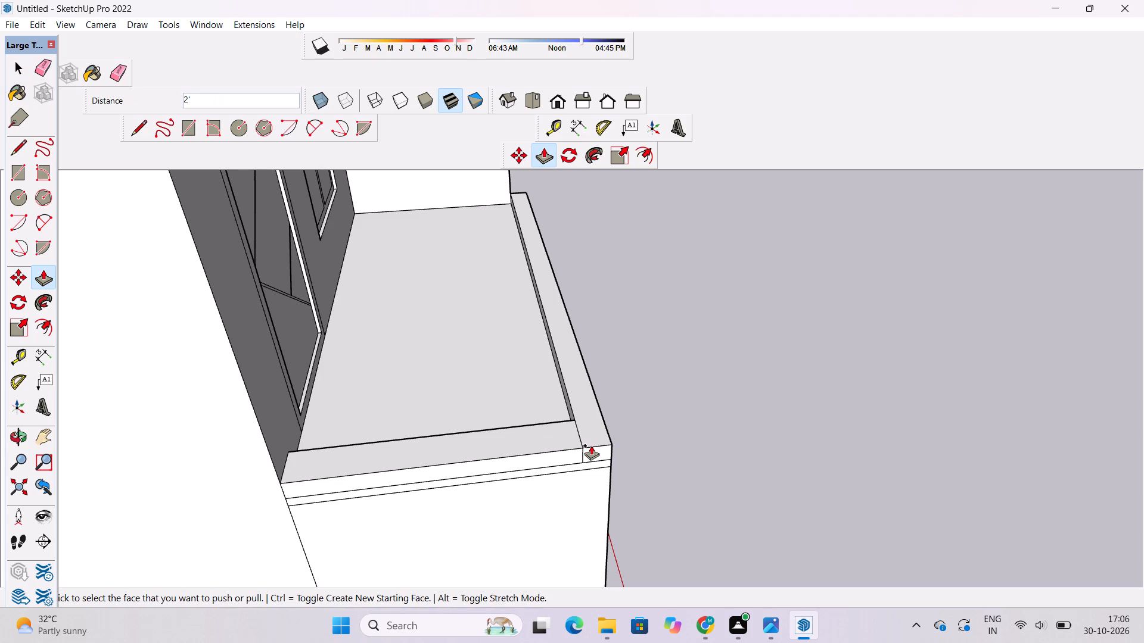
Erase the leftover seam edges at the outer corner where the raised side ledge meets the front ledge.
key(o)
drag(605, 458, 301, 419)
scroll(307, 393, down, 3)
drag(382, 369, 385, 422)
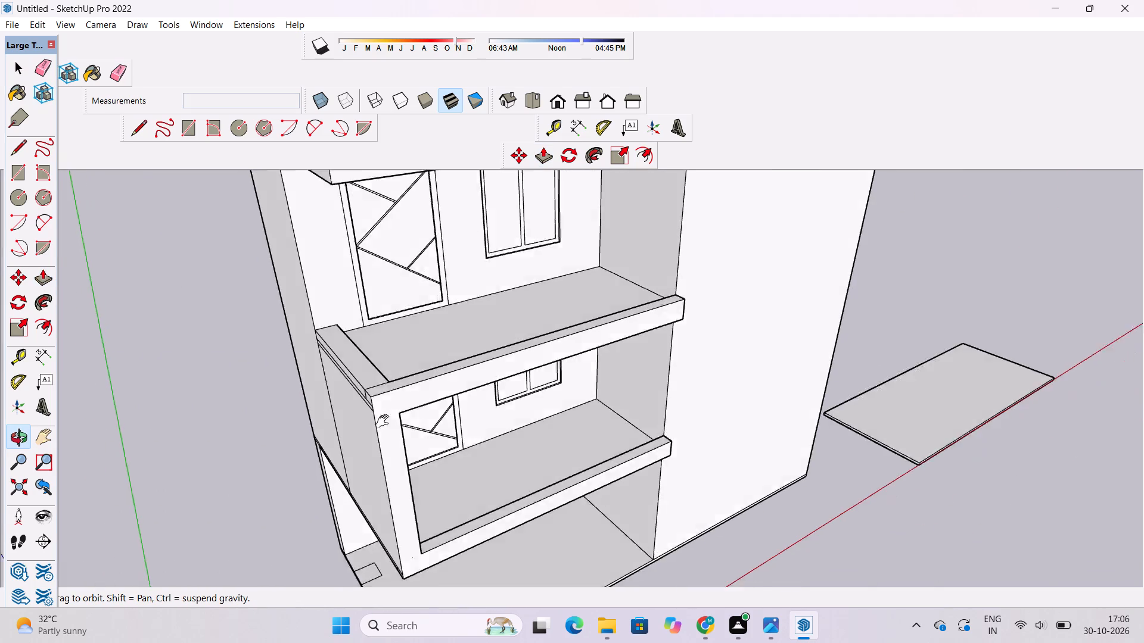
drag(385, 422, 385, 426)
drag(382, 432, 265, 469)
scroll(318, 376, up, 4)
drag(317, 402, 479, 351)
drag(487, 366, 492, 394)
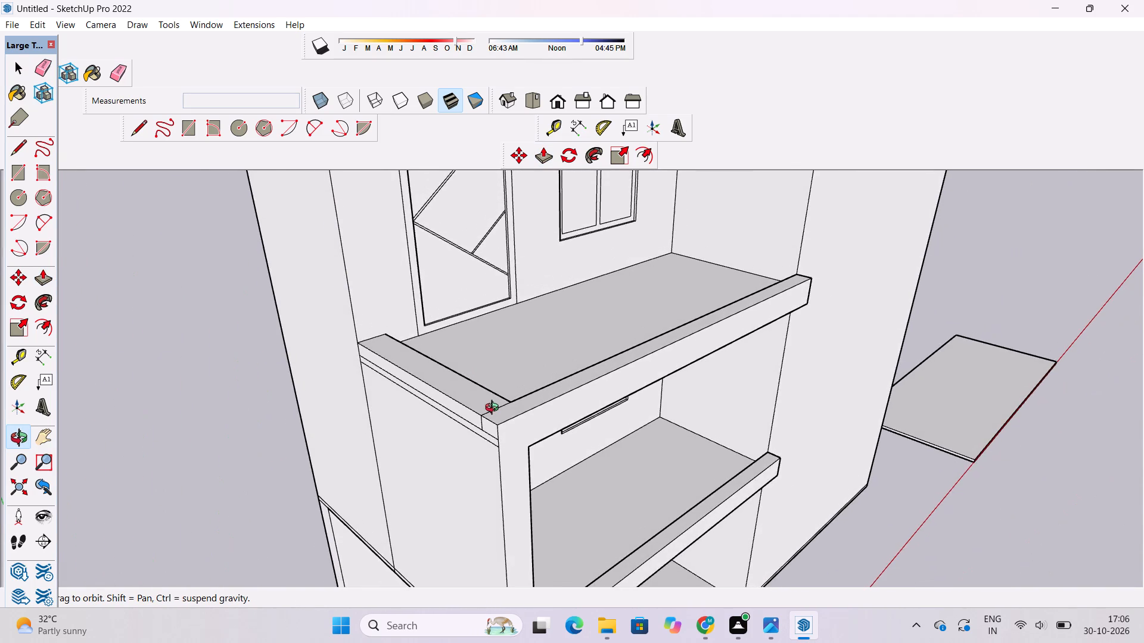
scroll(495, 409, up, 4)
key(e)
scroll(495, 409, up, 3)
drag(495, 404, 499, 411)
drag(477, 440, 459, 433)
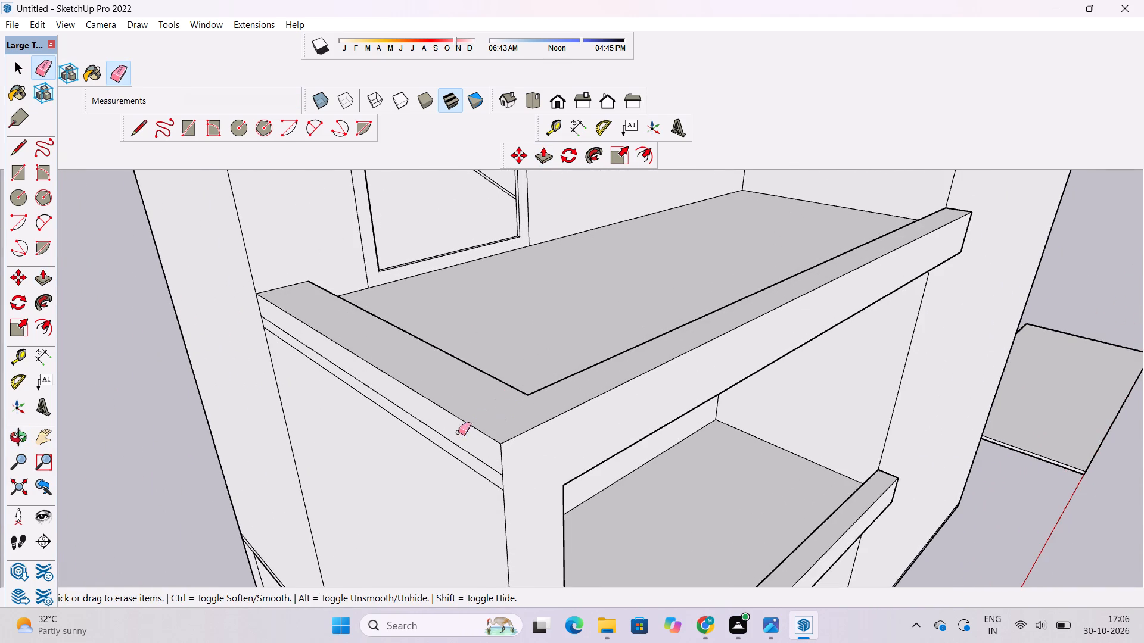
Examine the front of the stacked balconies, comparing the panel outlines above with the newly raised side ledge.
scroll(421, 419, down, 4)
scroll(539, 394, down, 2)
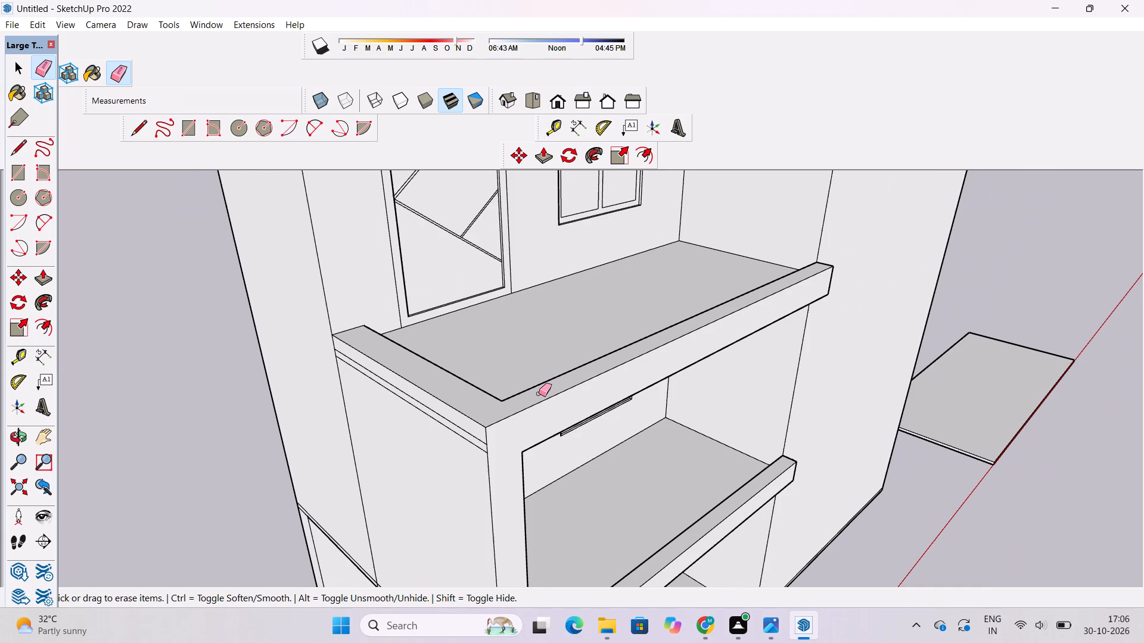
key(o)
scroll(613, 382, down, 5)
shift+drag(694, 350, 701, 402)
drag(702, 413, 518, 444)
scroll(543, 395, down, 5)
shift+drag(650, 382, 627, 400)
scroll(414, 330, up, 5)
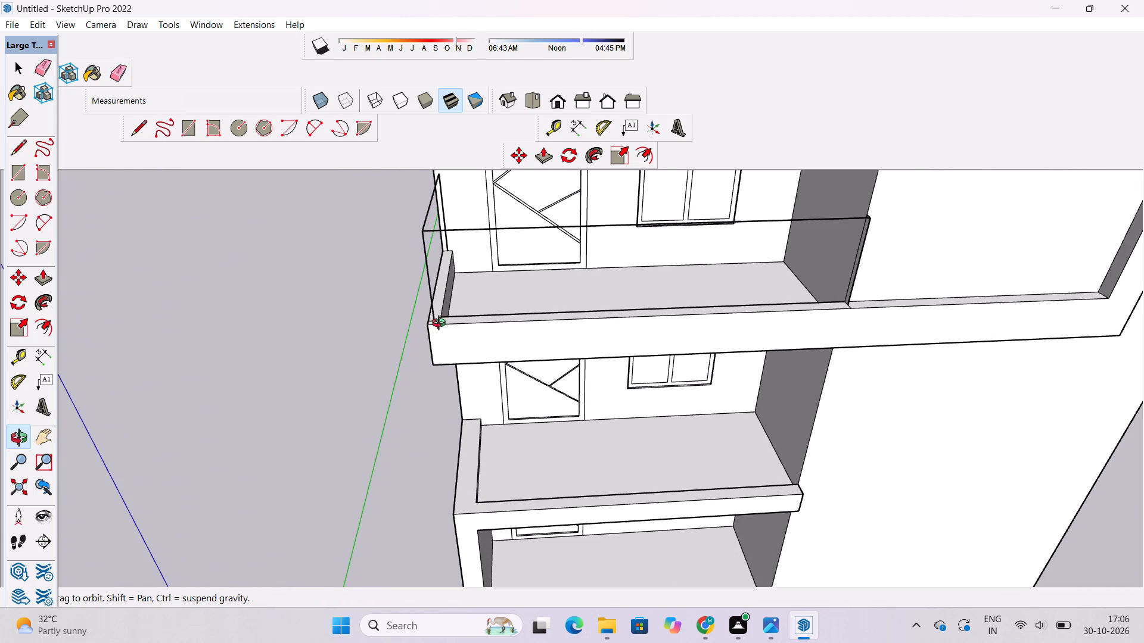
shift+scroll(443, 324, down, 4)
shift+drag(579, 357, 546, 371)
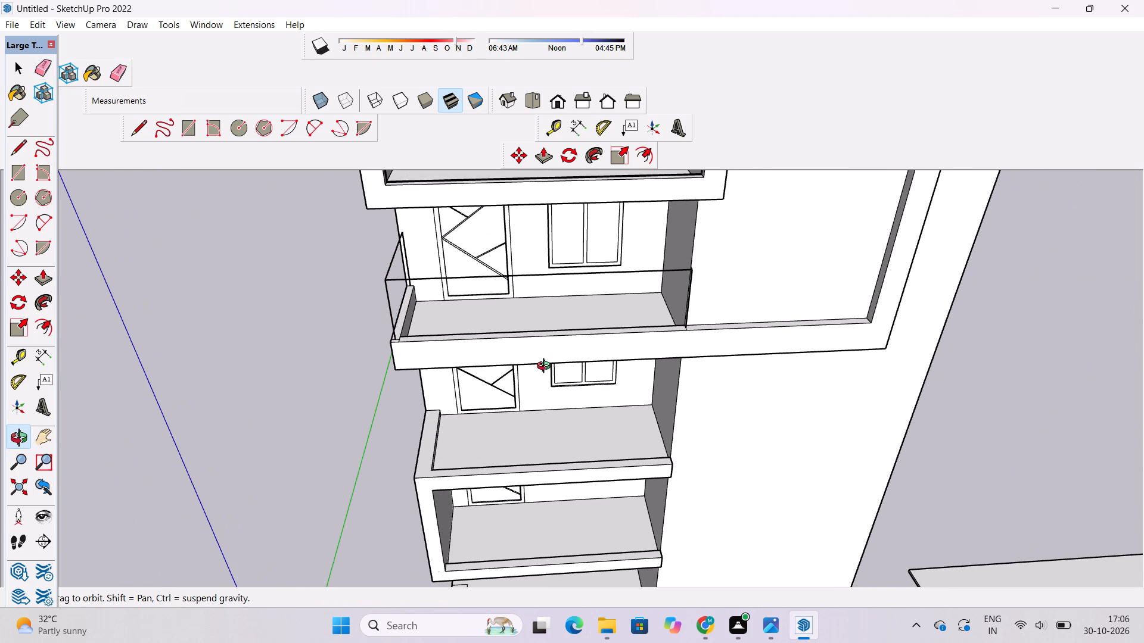
shift+drag(549, 380, 543, 365)
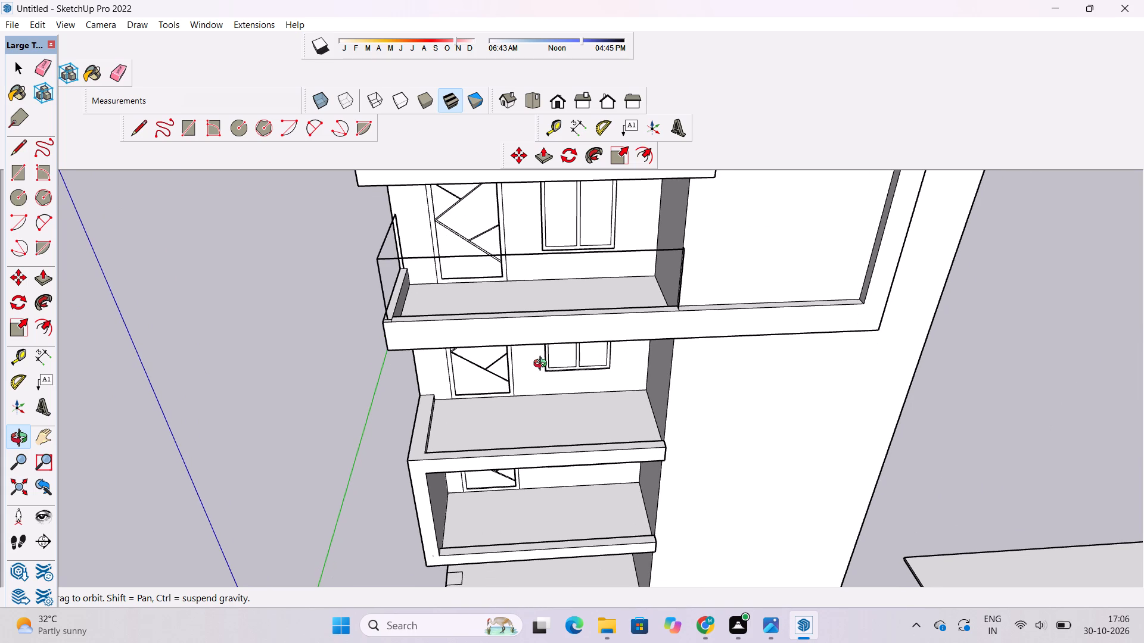
scroll(543, 361, down, 2)
shift+drag(554, 363, 554, 377)
shift+drag(605, 377, 592, 380)
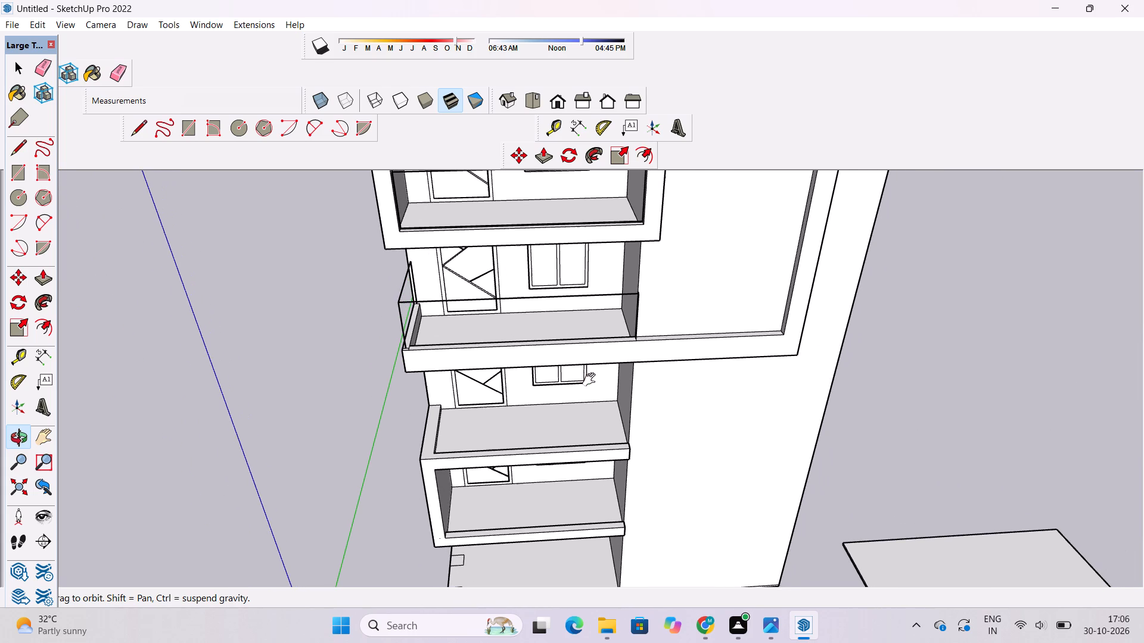
scroll(629, 379, up, 2)
shift+drag(672, 378, 626, 378)
scroll(625, 370, down, 3)
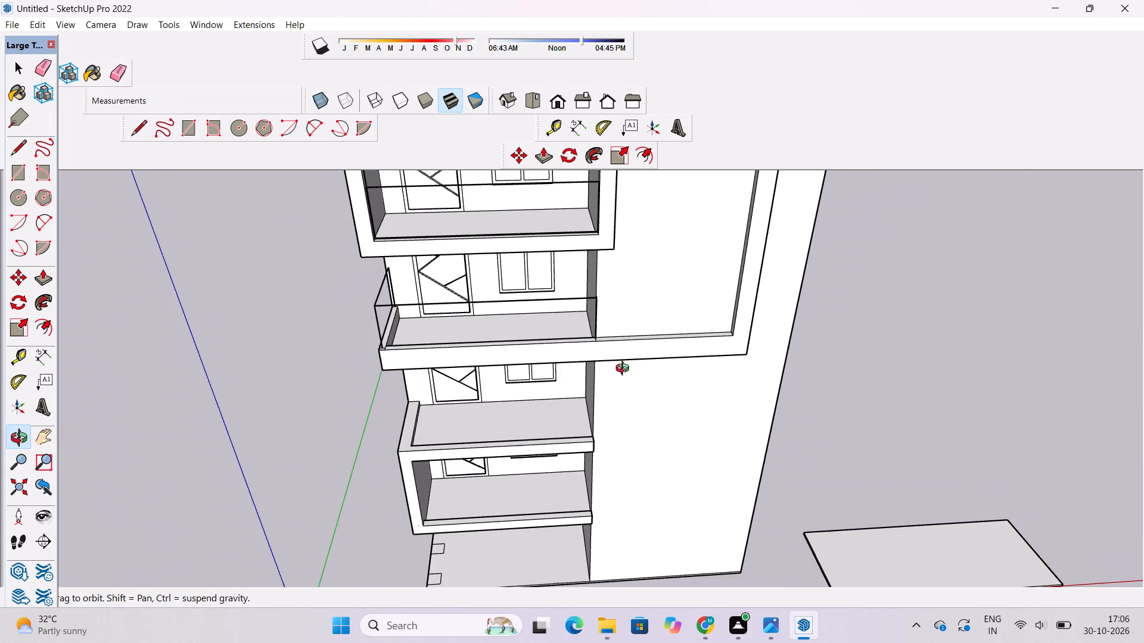
shift+drag(512, 397, 531, 381)
drag(534, 382, 541, 385)
scroll(557, 391, up, 2)
shift+drag(557, 391, 562, 381)
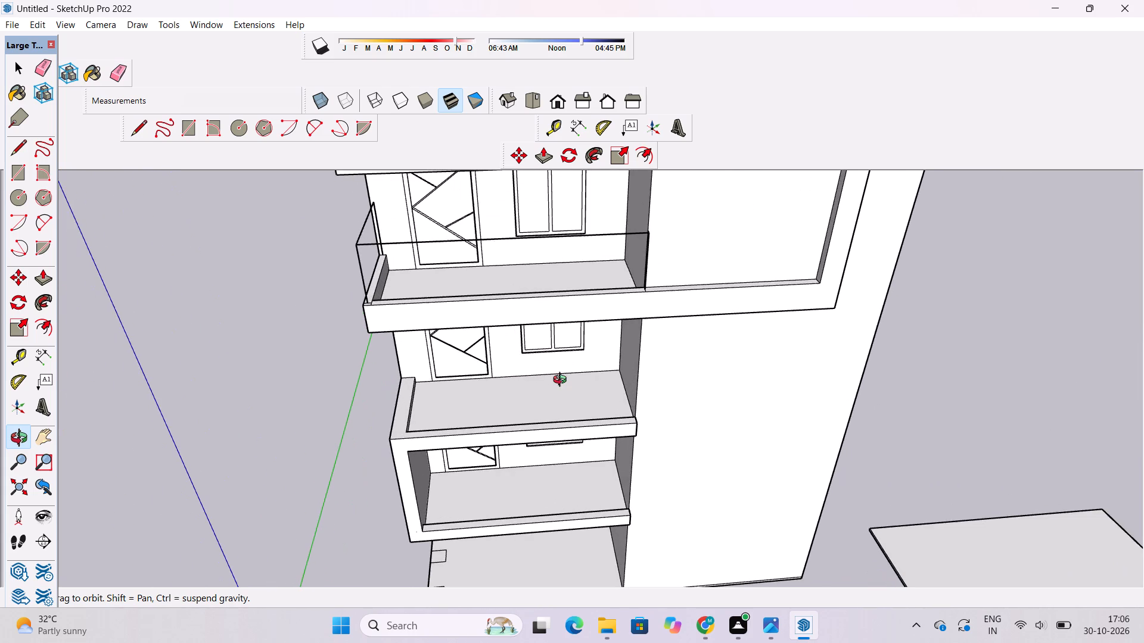
drag(564, 380, 581, 388)
shift+drag(582, 394, 610, 365)
scroll(610, 366, down, 1)
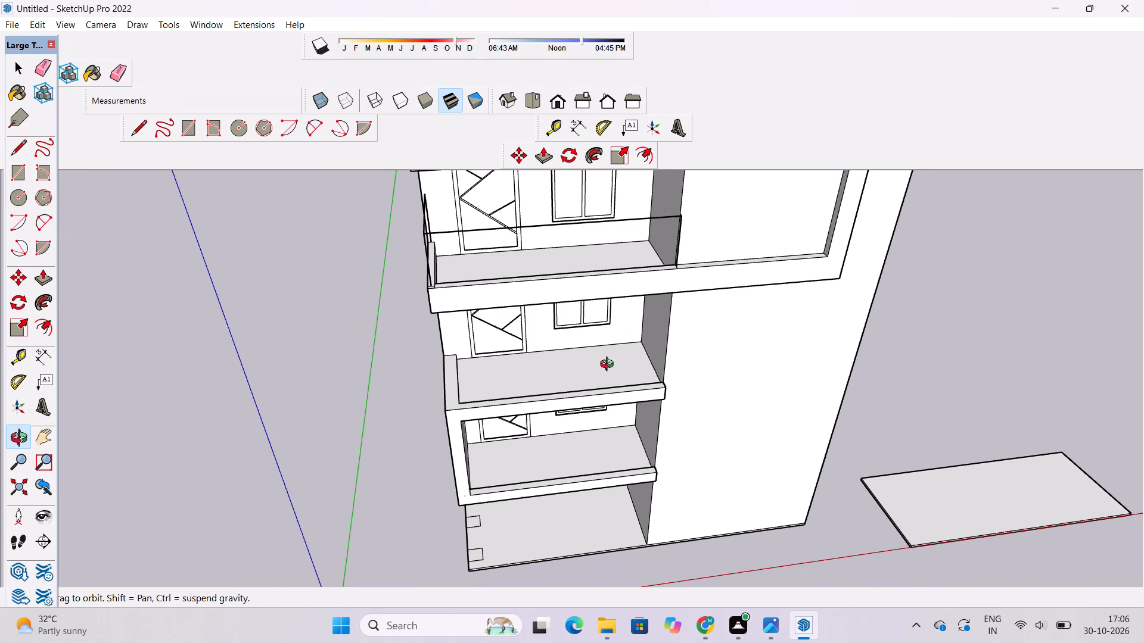
Draw a 16' vertical line up from the midpoint of the front ledge's end edge beside the side wall.
drag(610, 366, 508, 418)
scroll(581, 405, up, 4)
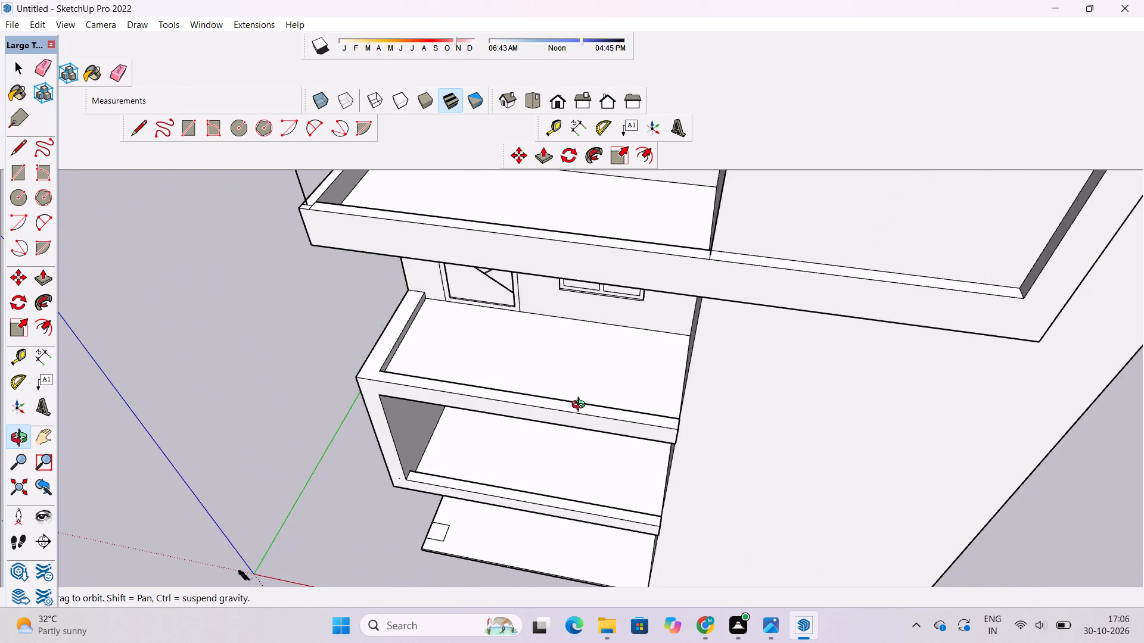
drag(577, 416, 732, 357)
shift+drag(732, 361, 731, 378)
drag(729, 388, 662, 397)
shift+drag(704, 373, 725, 366)
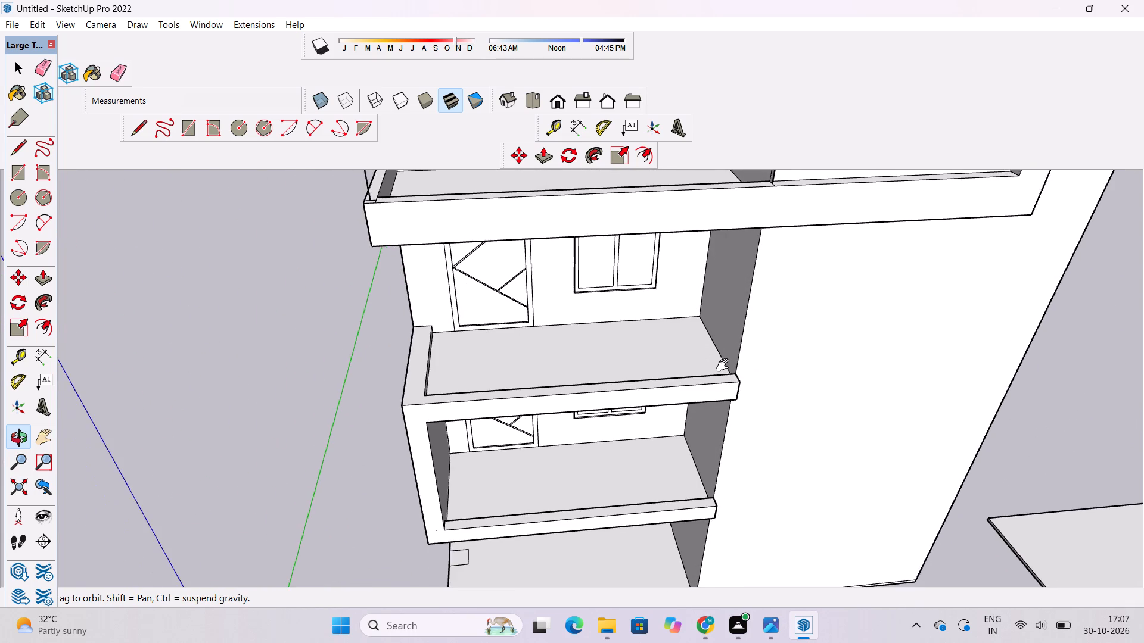
drag(729, 388, 765, 377)
shift+drag(766, 378, 750, 411)
drag(748, 412, 788, 387)
key(l)
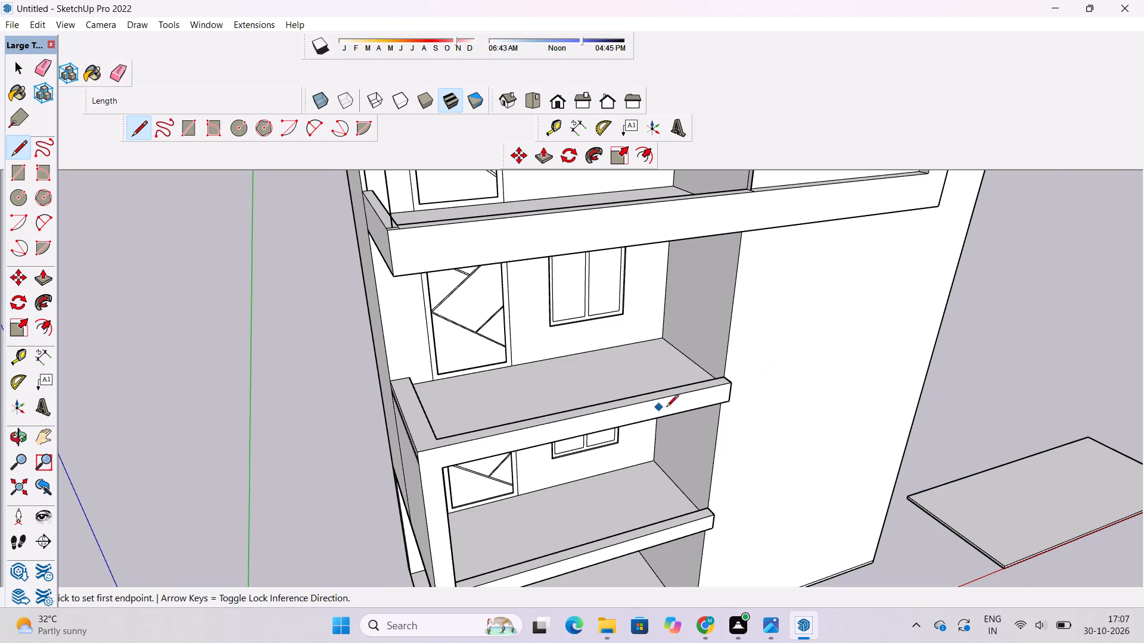
scroll(691, 408, up, 4)
scroll(731, 357, up, 10)
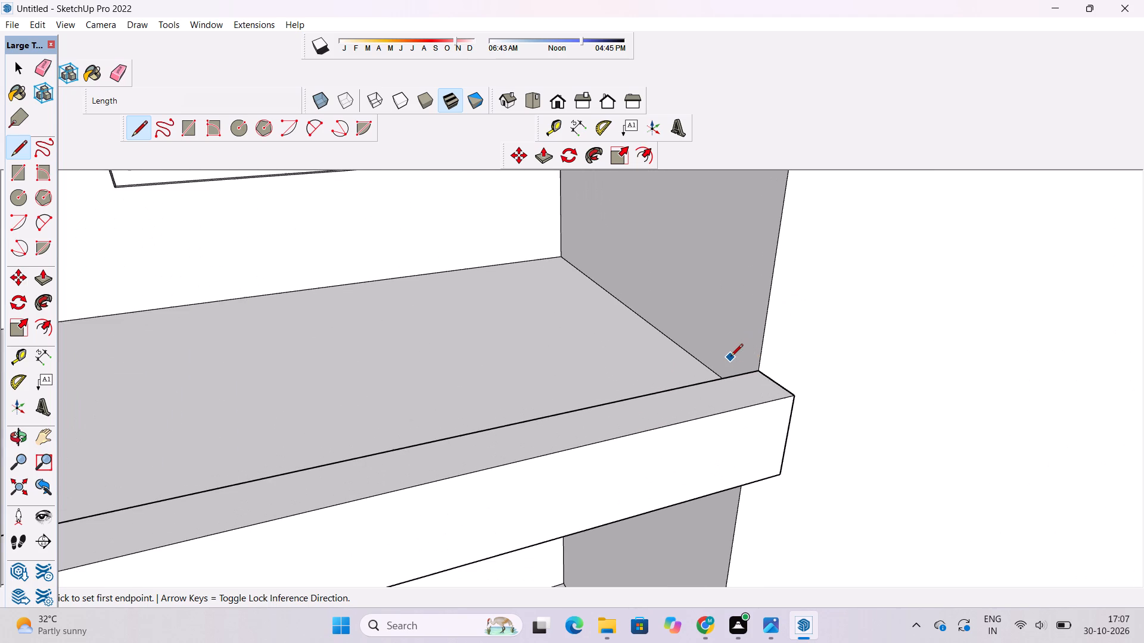
scroll(768, 380, up, 8)
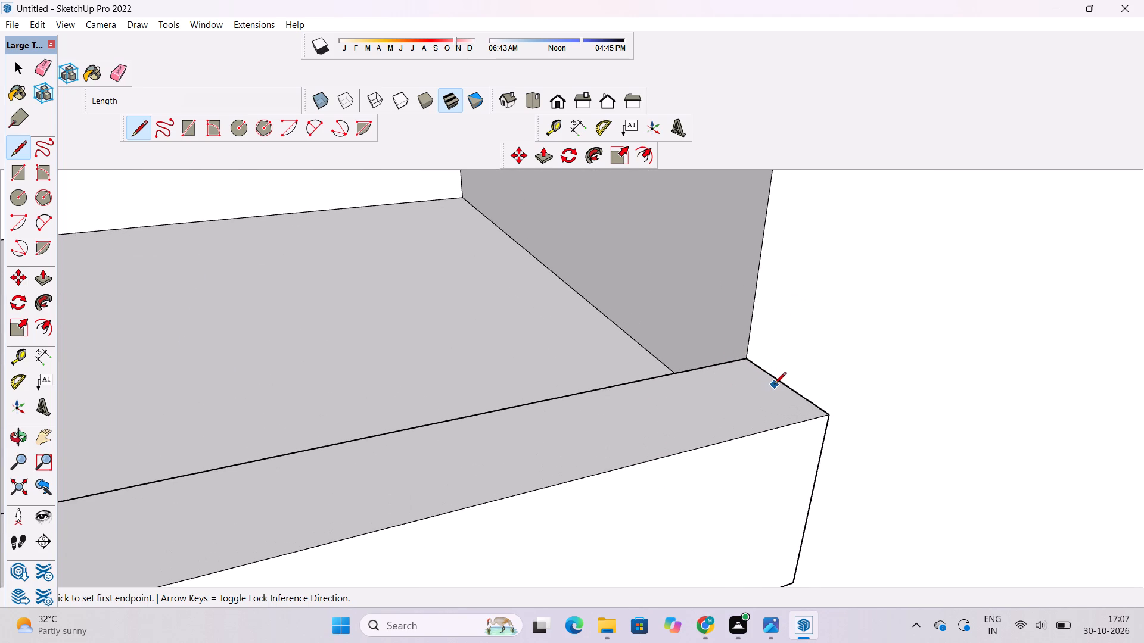
click(781, 384)
scroll(782, 382, down, 7)
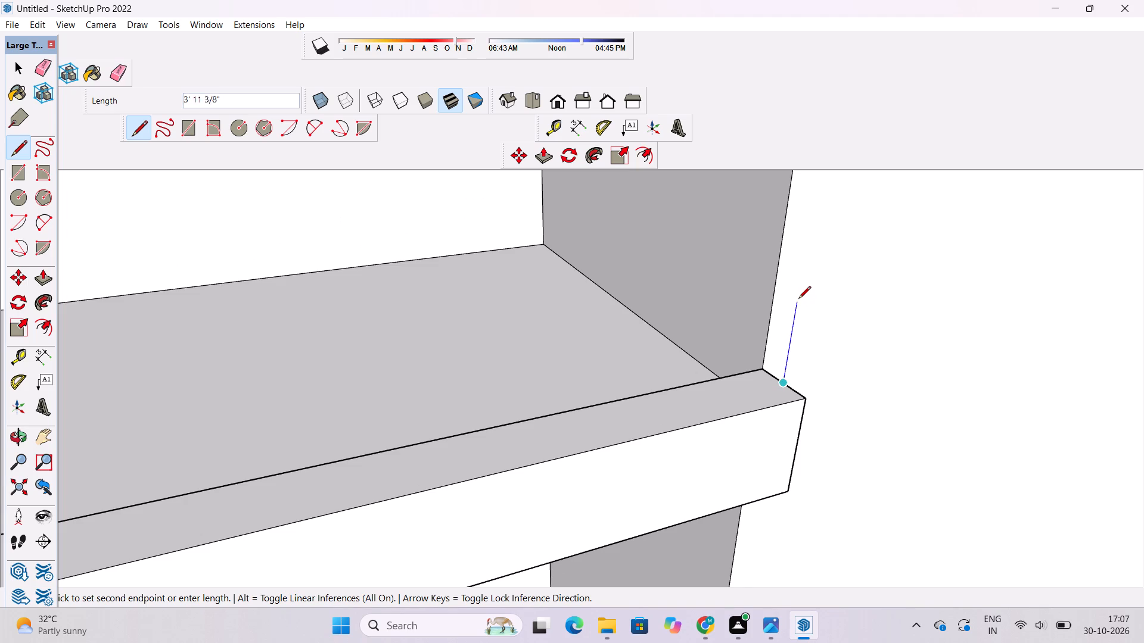
text(16)
key(apostrophe)
key(Return)
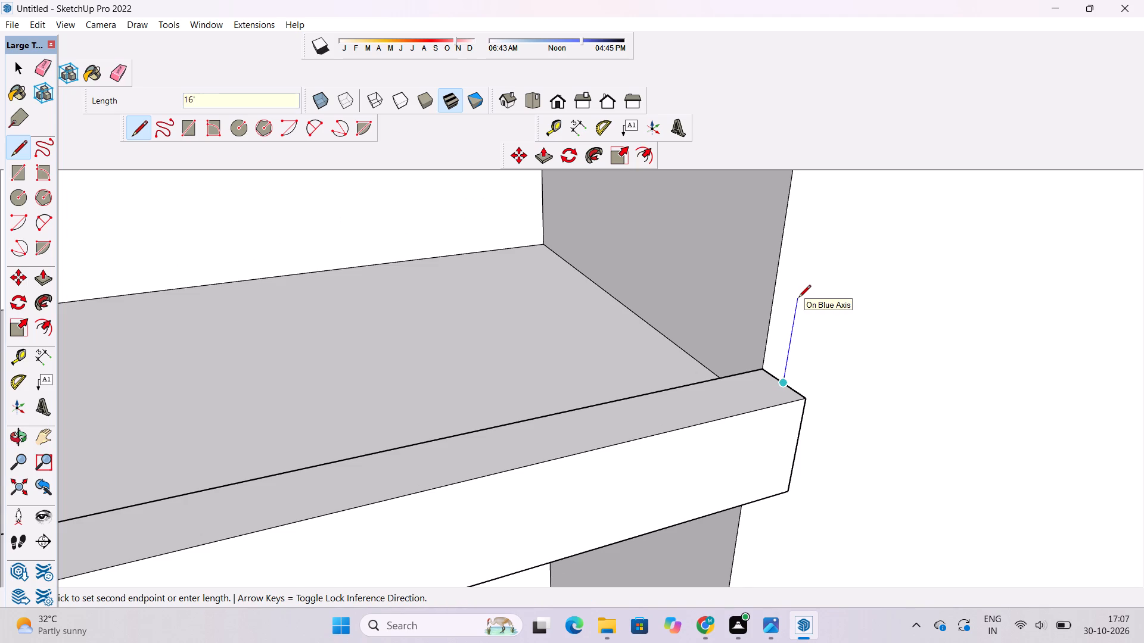
Draw short helper lines across the ledge's outer corner and a 16' vertical line up from the middle of the corner.
scroll(798, 298, down, 17)
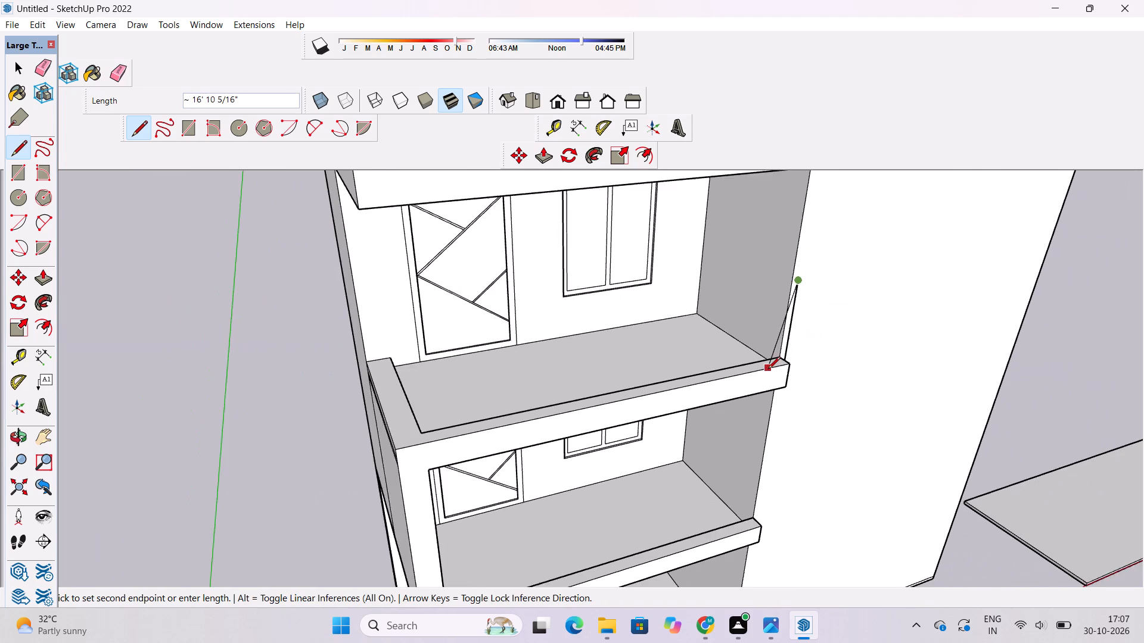
key(space)
key(l)
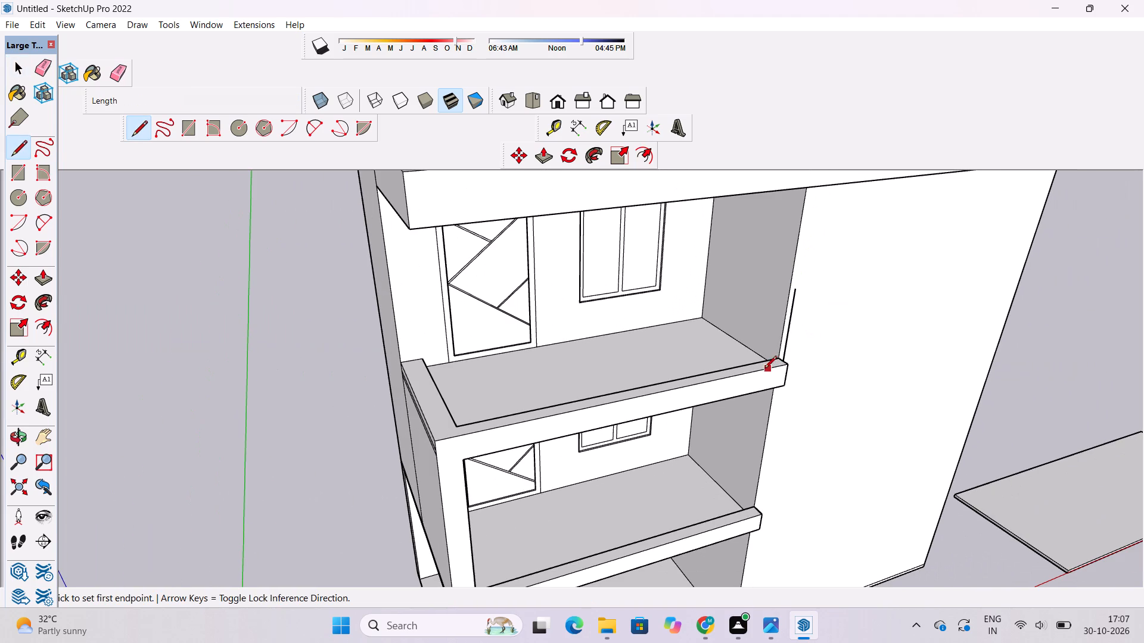
scroll(488, 415, up, 5)
scroll(402, 435, up, 4)
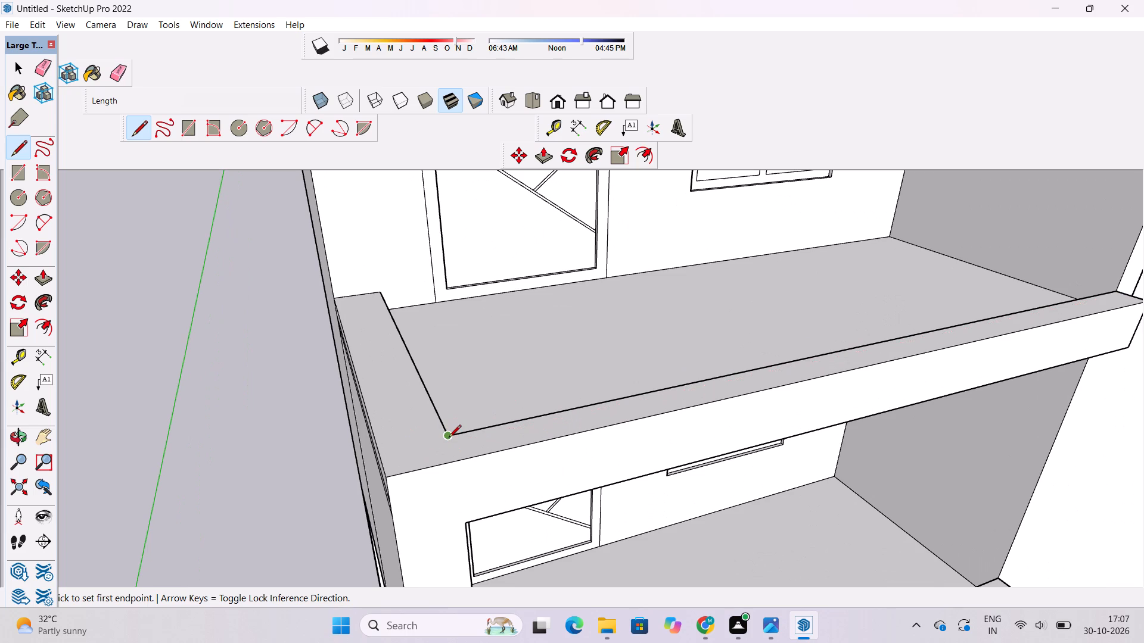
click(449, 438)
click(379, 448)
click(414, 442)
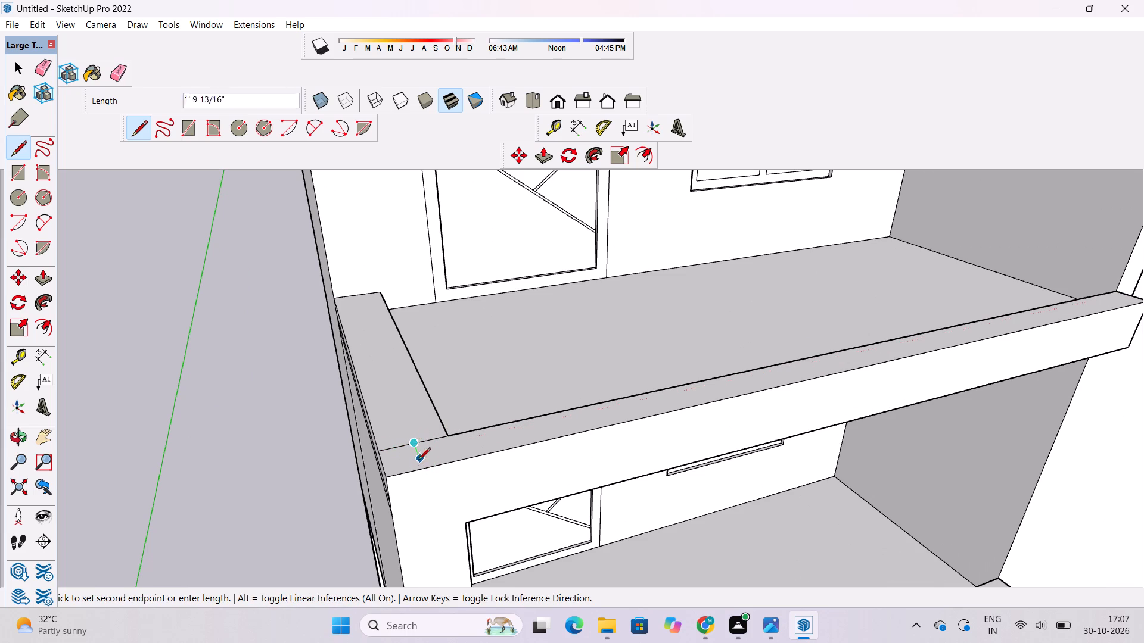
click(421, 469)
click(419, 457)
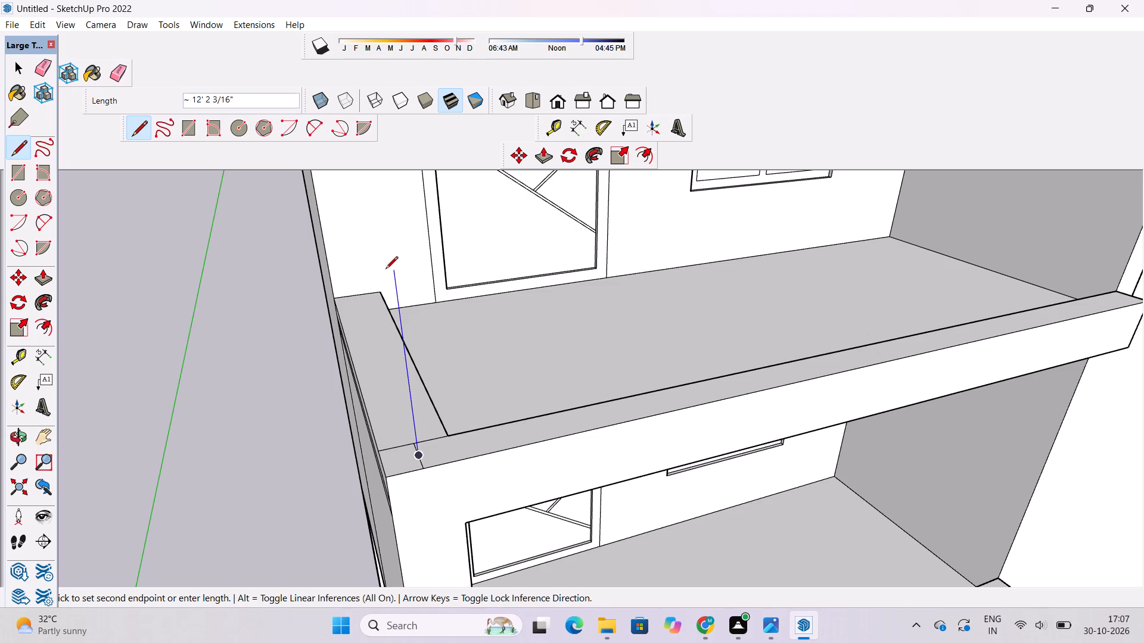
text(16)
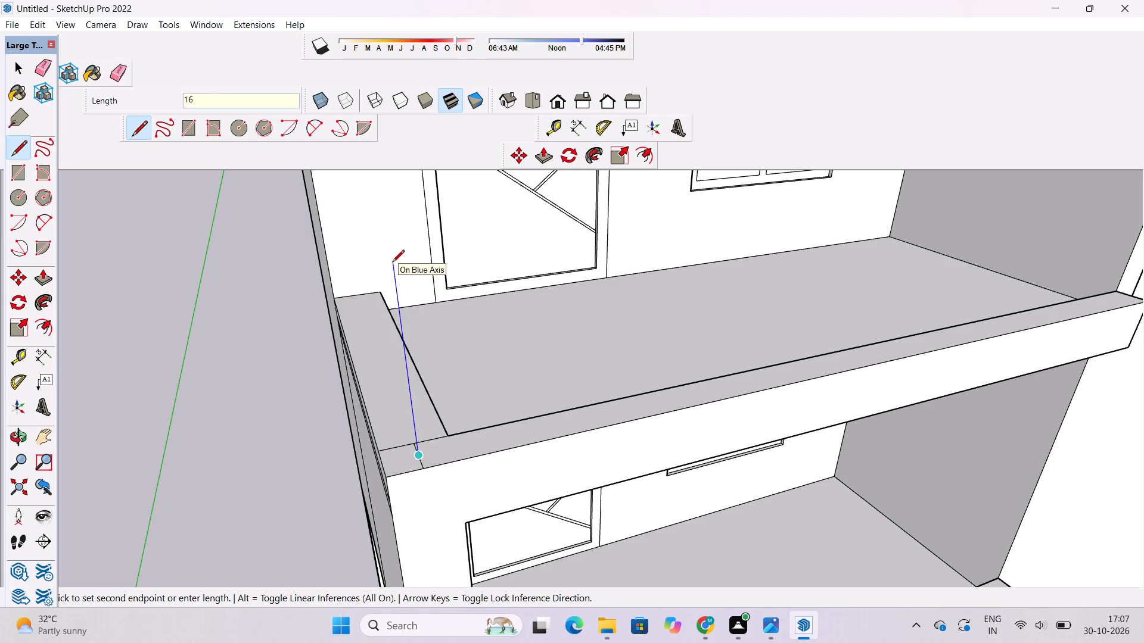
key(apostrophe)
key(Return)
Outline the side panel by running lines from the vertical's top to the back wall, down to the ledge, and 30' 6" back to the corner.
scroll(392, 273, down, 2)
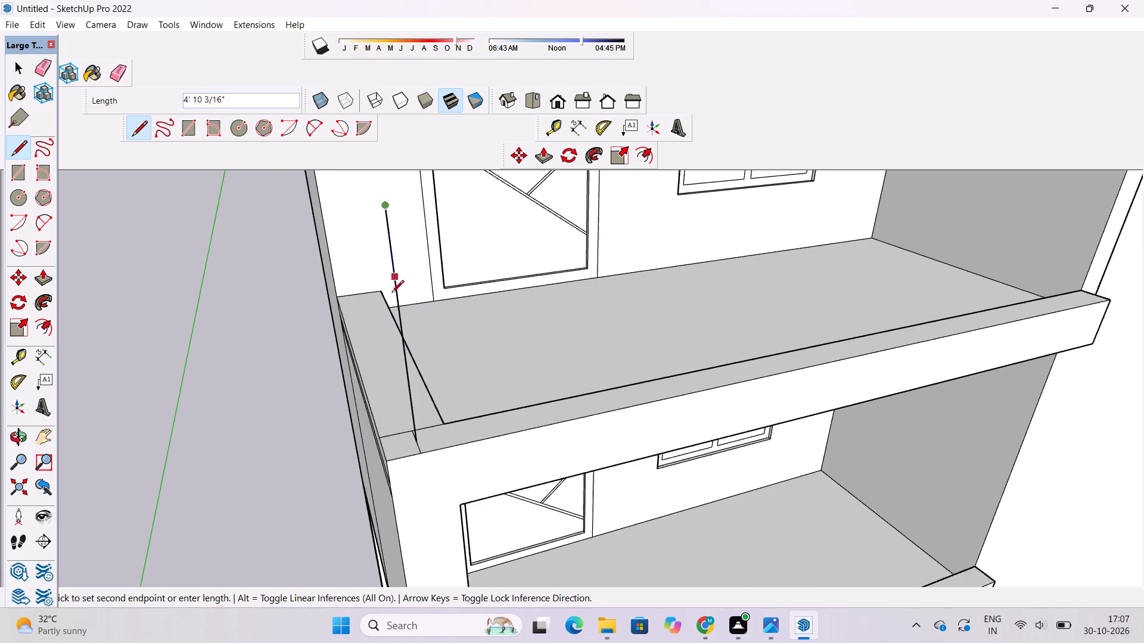
scroll(391, 294, down, 6)
scroll(371, 235, up, 11)
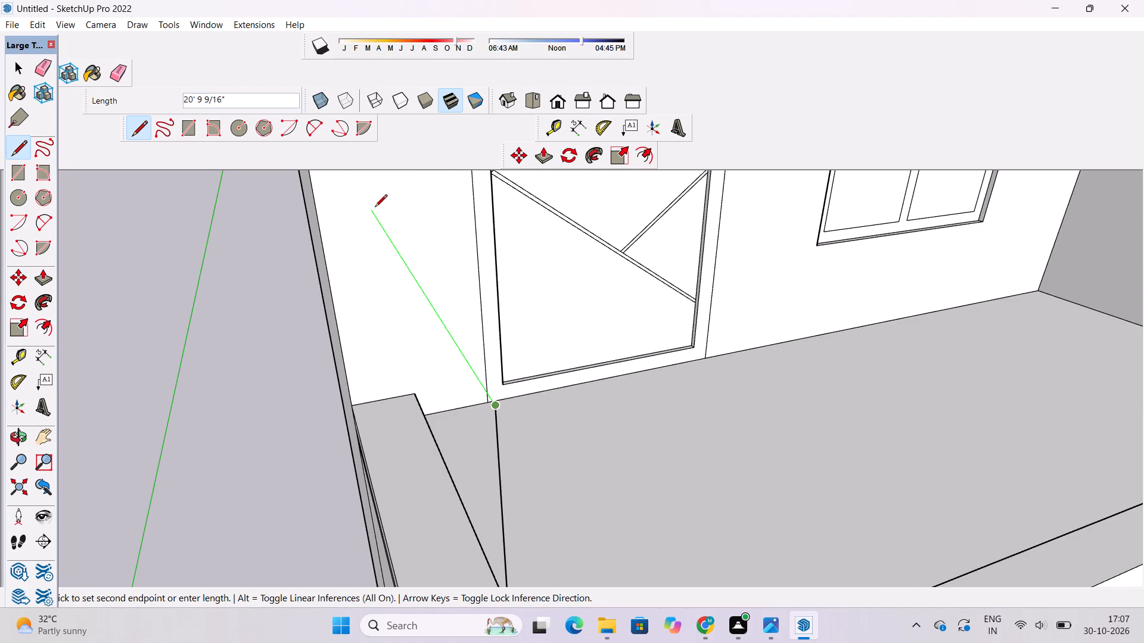
scroll(422, 395, down, 10)
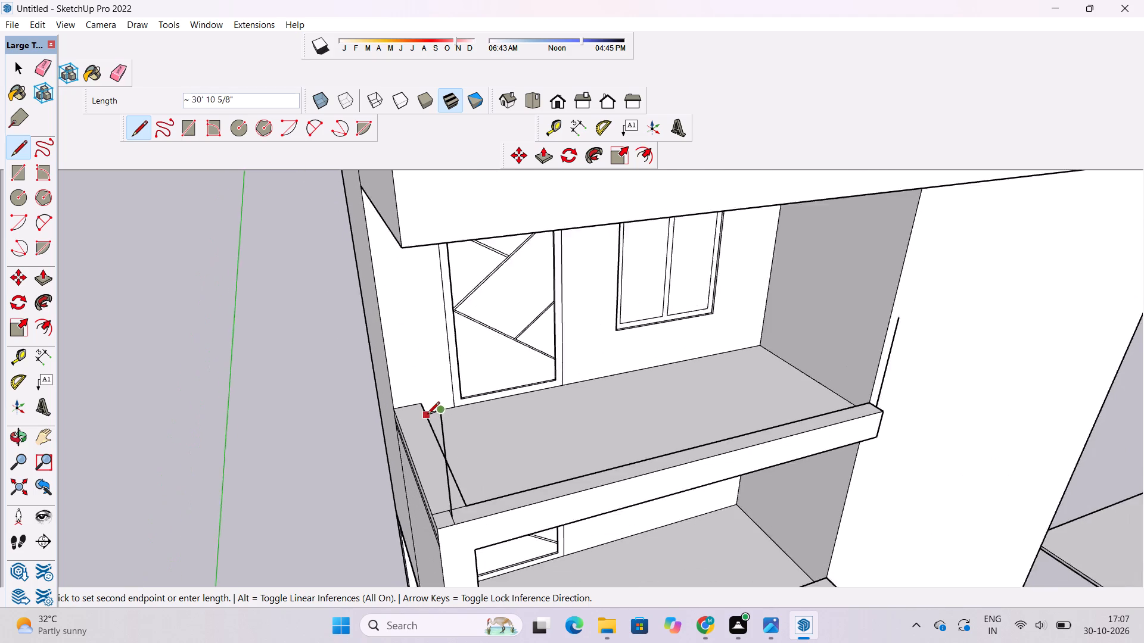
scroll(427, 415, down, 2)
scroll(396, 355, up, 10)
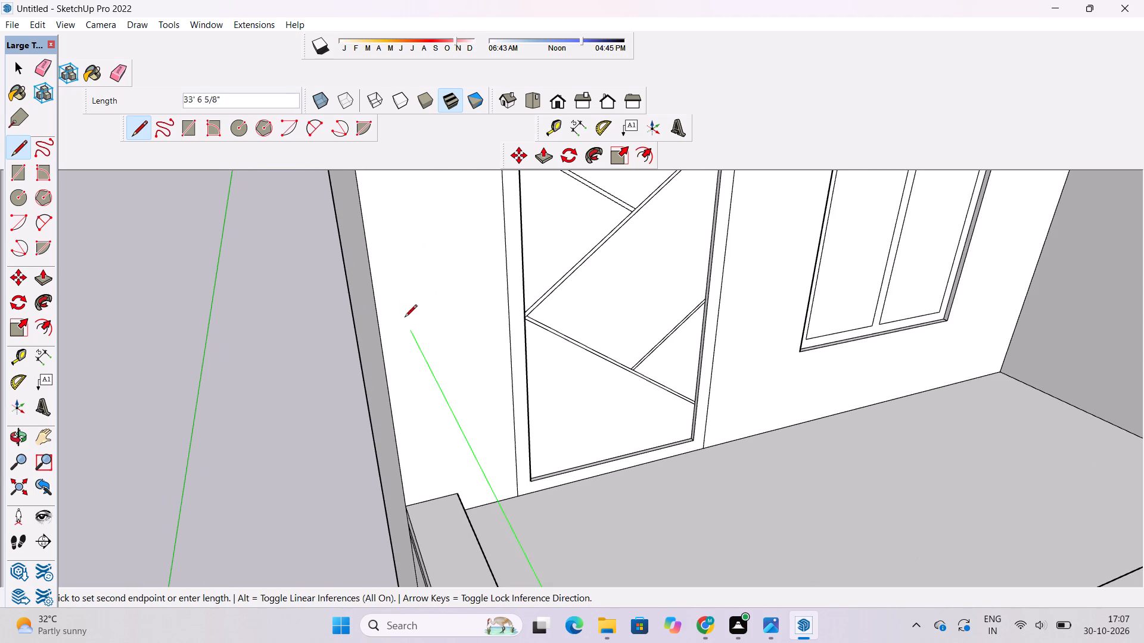
click(409, 329)
scroll(405, 299, down, 9)
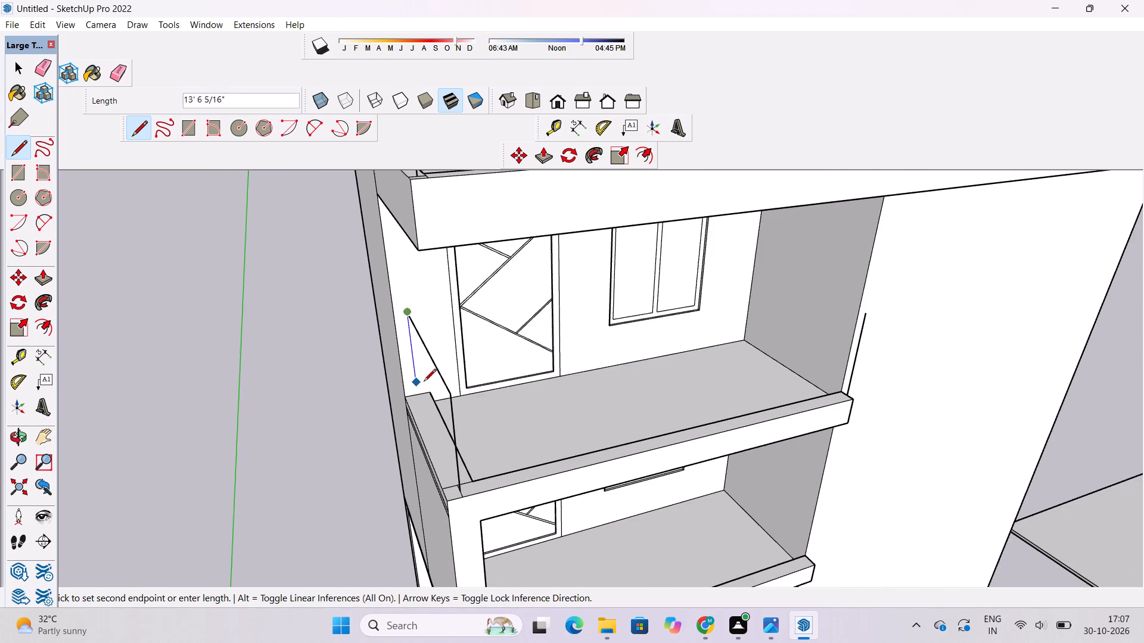
scroll(424, 382, up, 5)
click(415, 402)
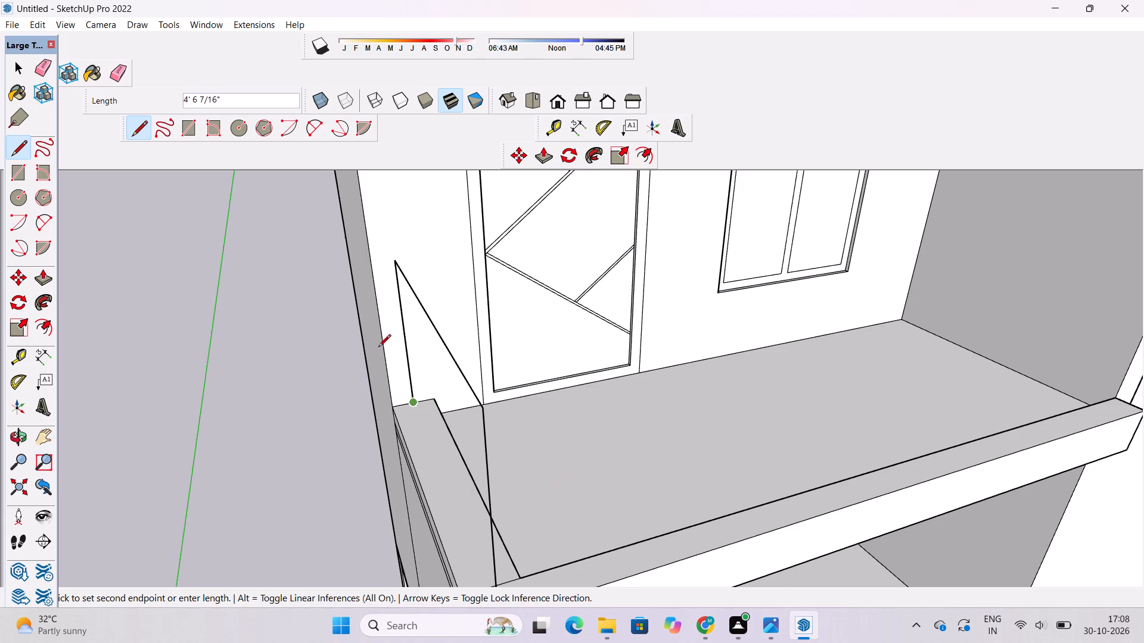
scroll(374, 348, down, 5)
scroll(450, 492, up, 8)
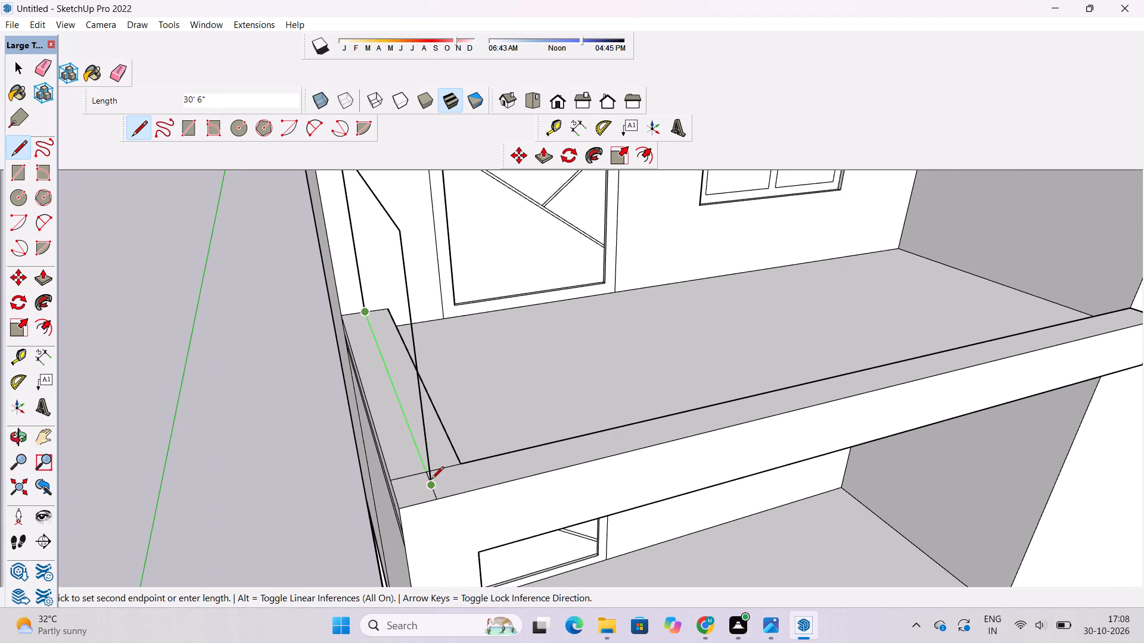
scroll(431, 480, up, 4)
click(431, 480)
Erase the helper lines across the ledge's outer corner at the foot of the side panel.
key(e)
drag(446, 441, 447, 472)
drag(399, 464, 399, 507)
scroll(389, 472, down, 7)
scroll(409, 484, up, 4)
click(418, 488)
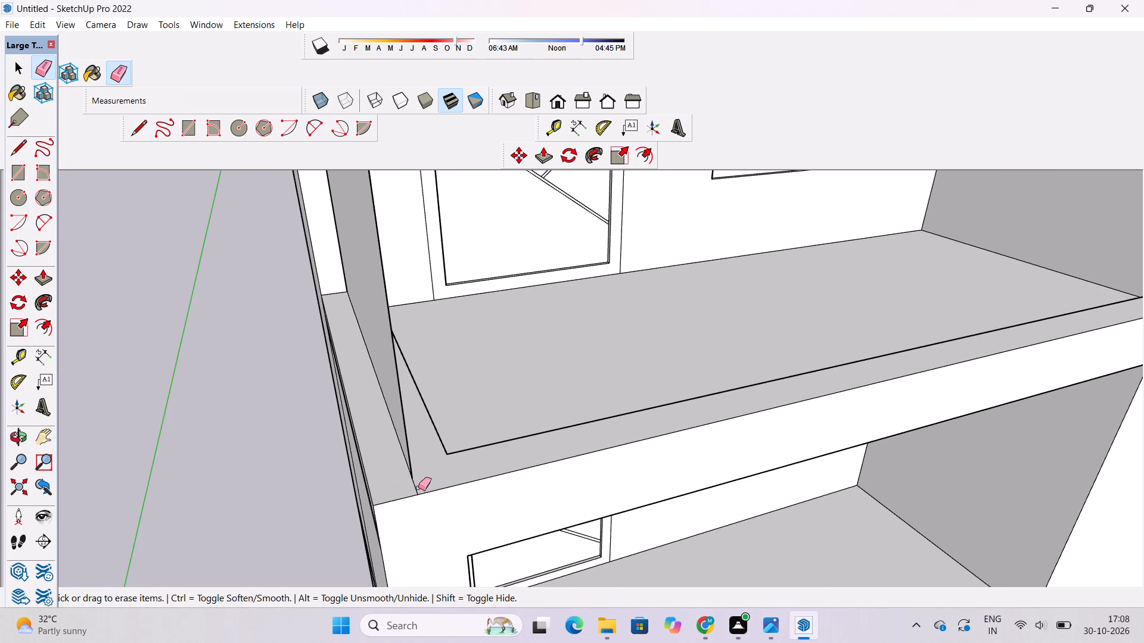
Draw a 1' 6" horizontal line from the top of the other 16' vertical to the side wall, closing the narrow panel there.
scroll(323, 487, down, 7)
scroll(428, 475, up, 4)
key(l)
scroll(393, 475, down, 3)
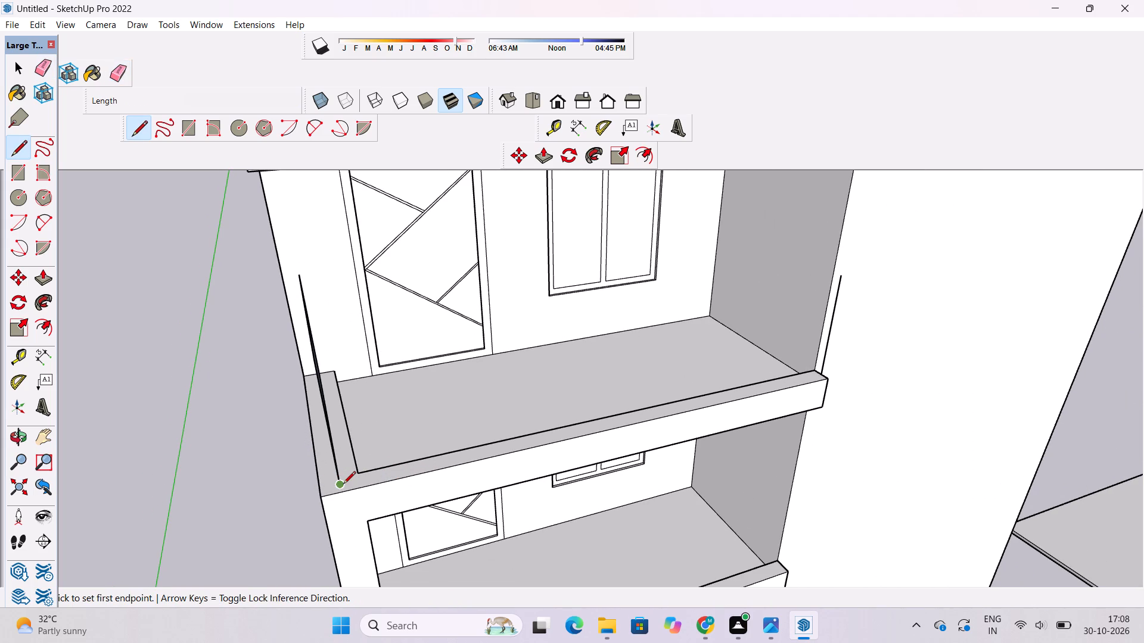
key(o)
drag(411, 534, 374, 469)
shift+drag(382, 458, 375, 507)
shift+scroll(386, 495, down, 5)
shift+drag(559, 491, 562, 504)
drag(576, 522, 591, 542)
drag(711, 522, 390, 470)
scroll(526, 459, up, 4)
shift+drag(545, 470, 545, 429)
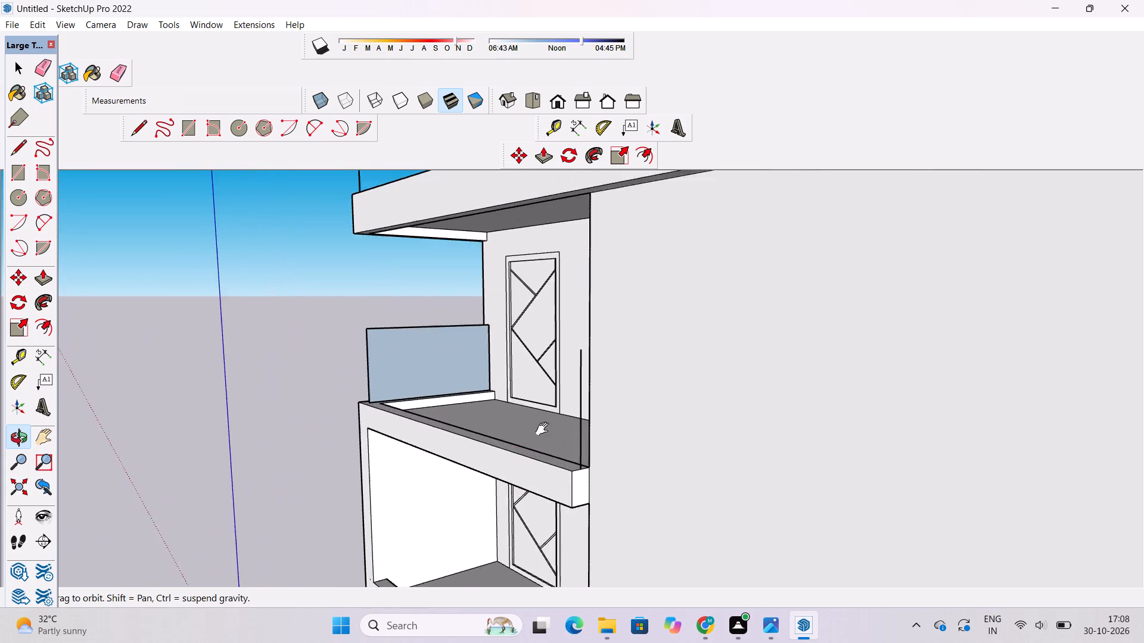
shift+drag(545, 429, 548, 395)
drag(542, 408, 529, 432)
scroll(558, 374, up, 4)
shift+drag(570, 333, 573, 385)
drag(576, 420, 567, 431)
scroll(567, 429, up, 2)
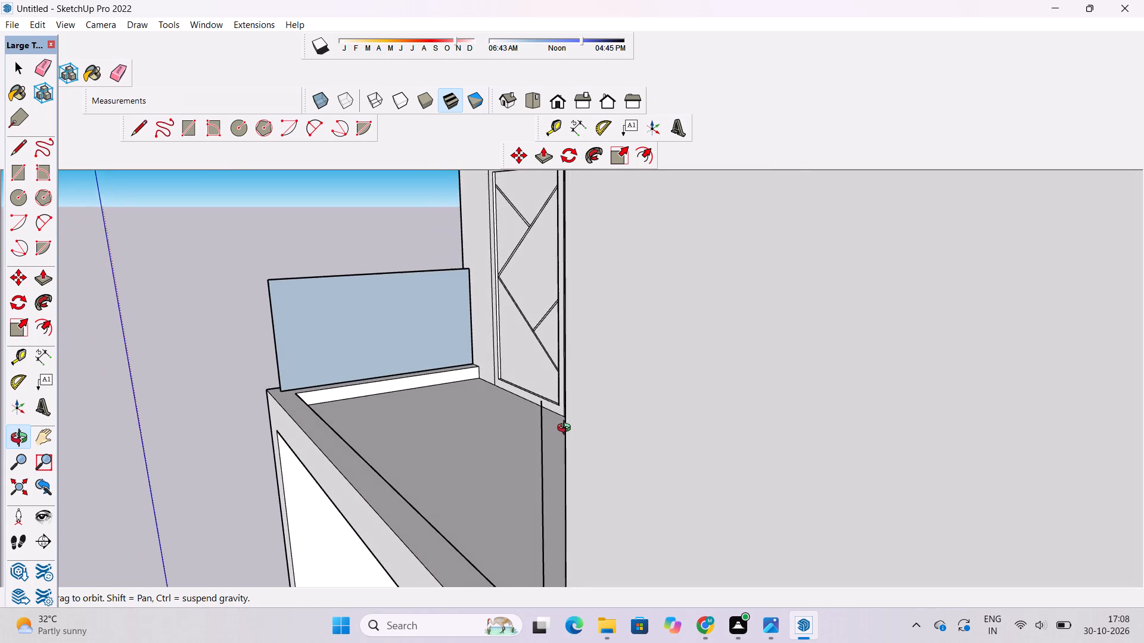
shift+drag(565, 432, 565, 382)
drag(570, 398, 531, 410)
key(l)
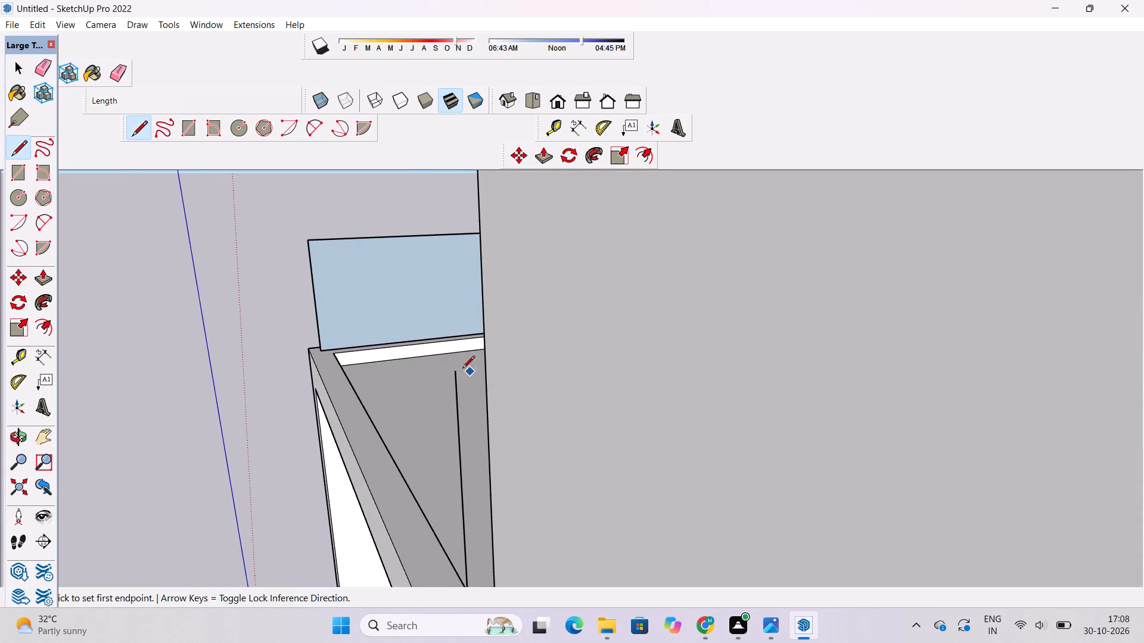
click(458, 373)
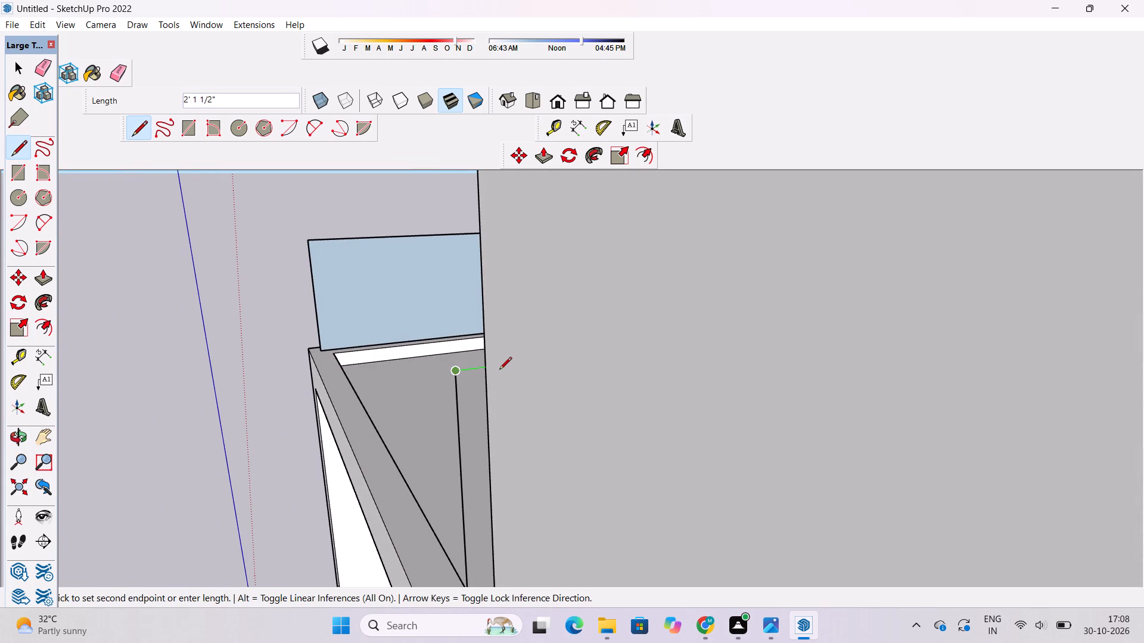
scroll(500, 369, up, 12)
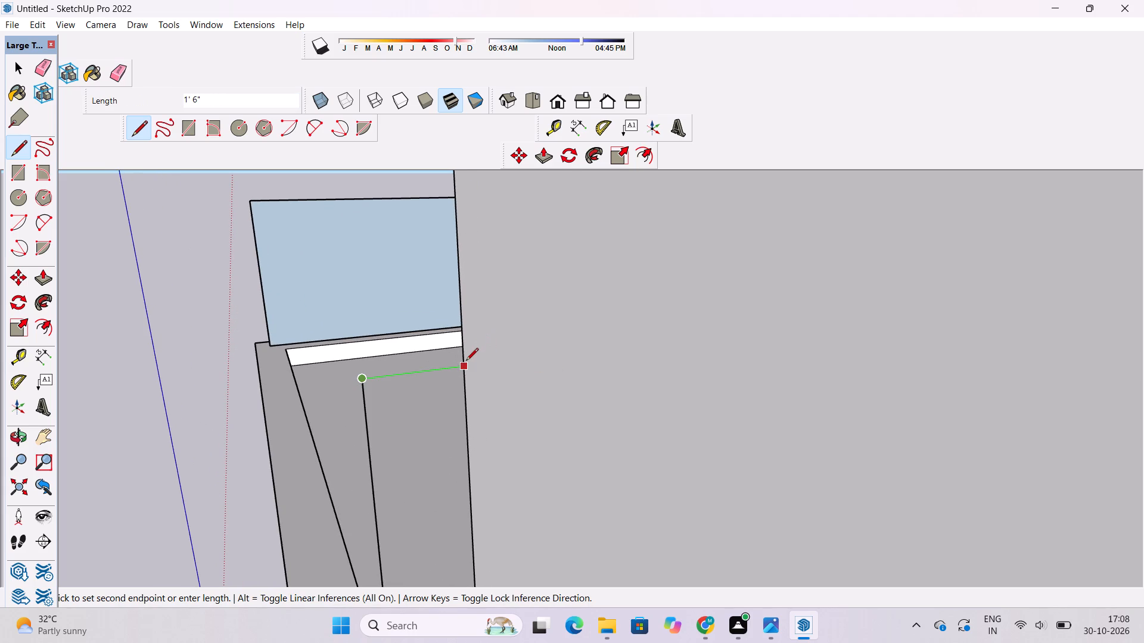
click(466, 361)
Draw the front panel's top edge from the side panel's outer top corner across to the narrow panel's top at the side wall.
scroll(503, 330, down, 7)
key(o)
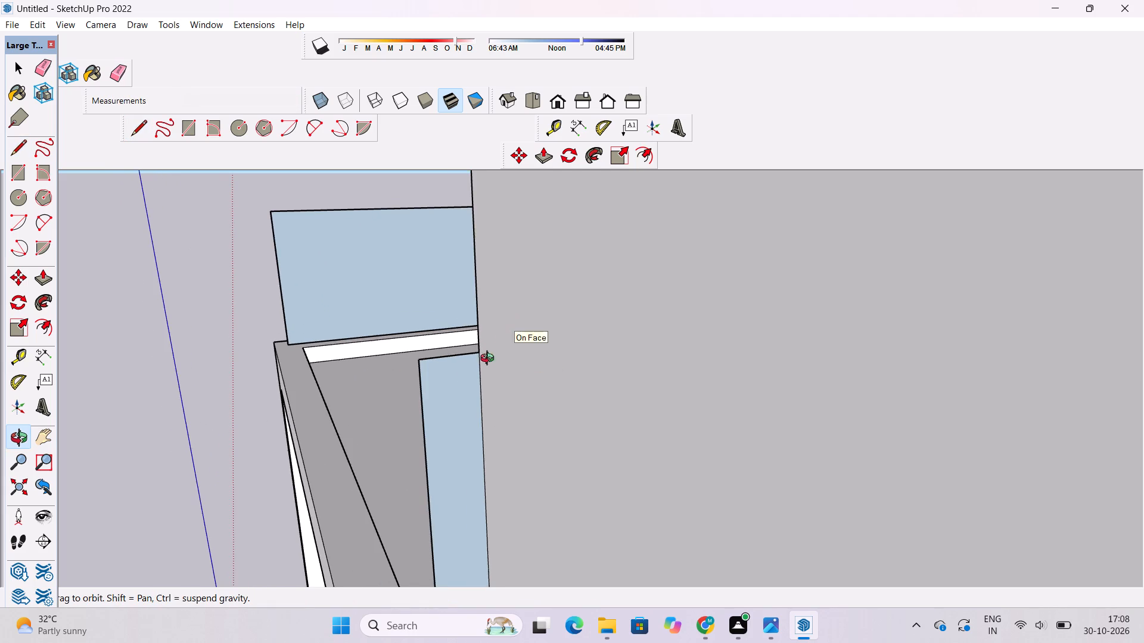
drag(493, 386, 607, 395)
scroll(618, 391, down, 6)
drag(495, 422, 629, 355)
scroll(635, 348, down, 5)
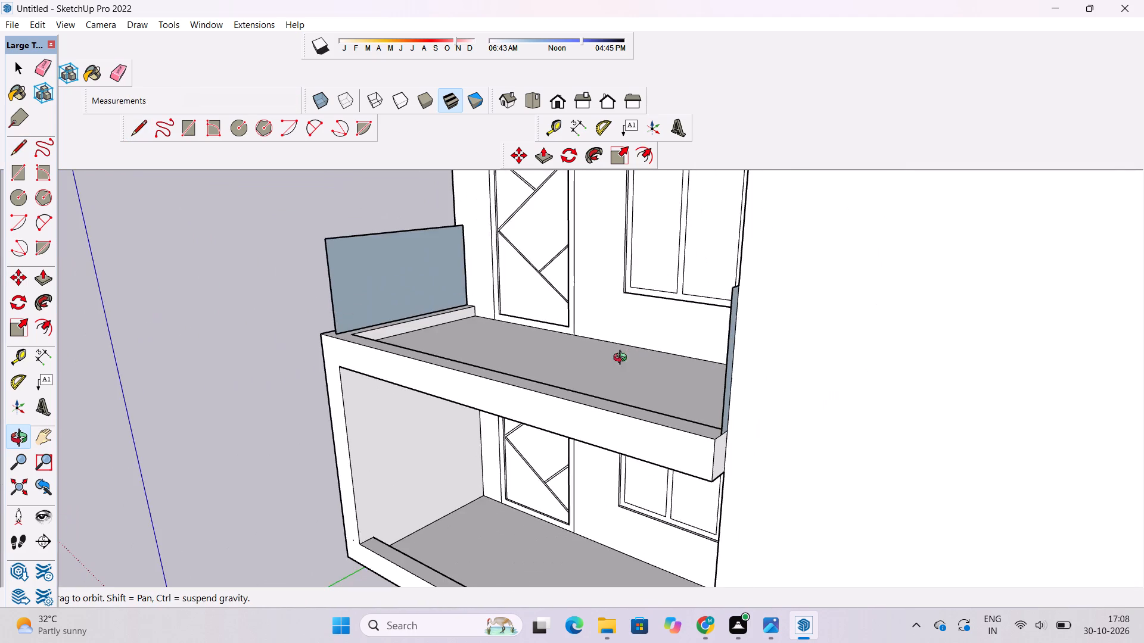
drag(651, 370, 726, 388)
scroll(747, 373, down, 5)
drag(767, 369, 742, 370)
drag(741, 370, 612, 367)
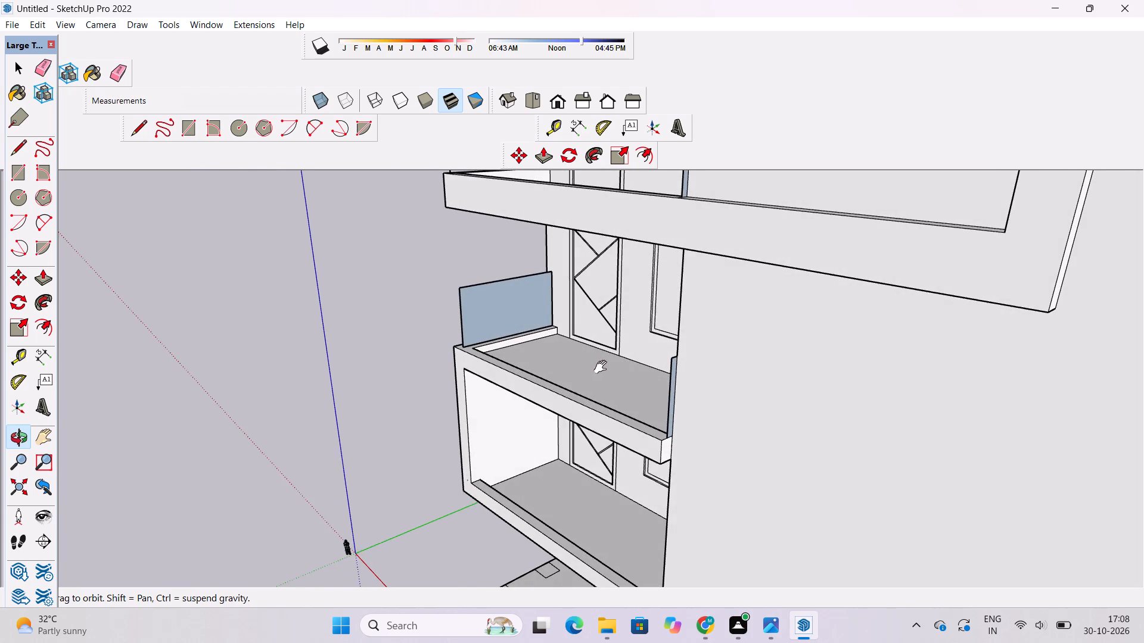
shift+click(603, 367)
shift+drag(599, 373, 605, 386)
key(l)
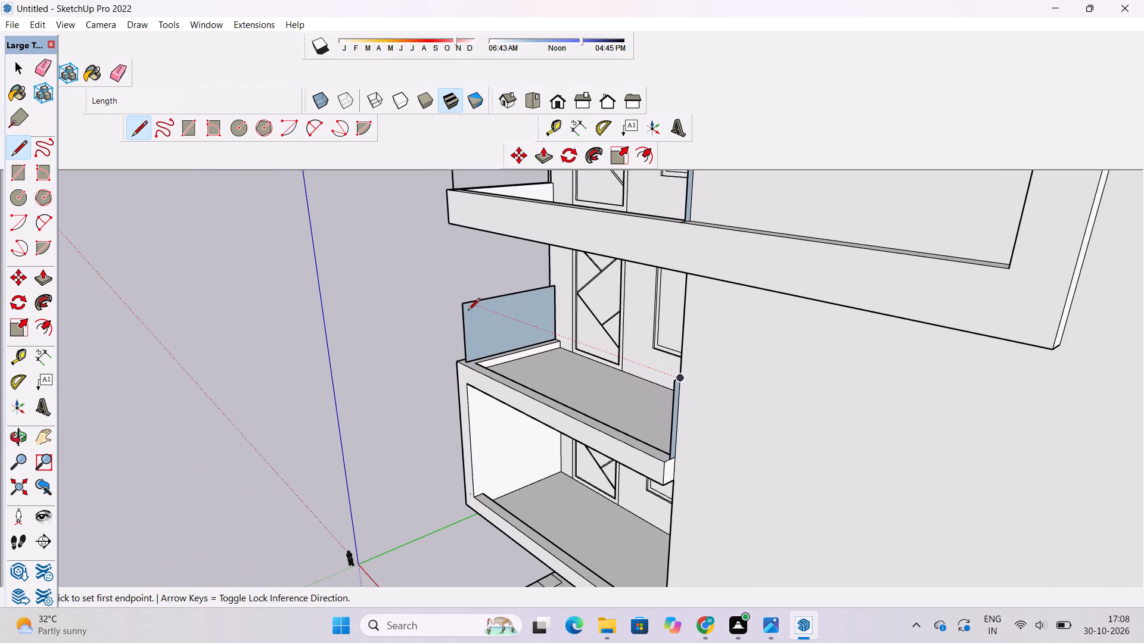
click(465, 305)
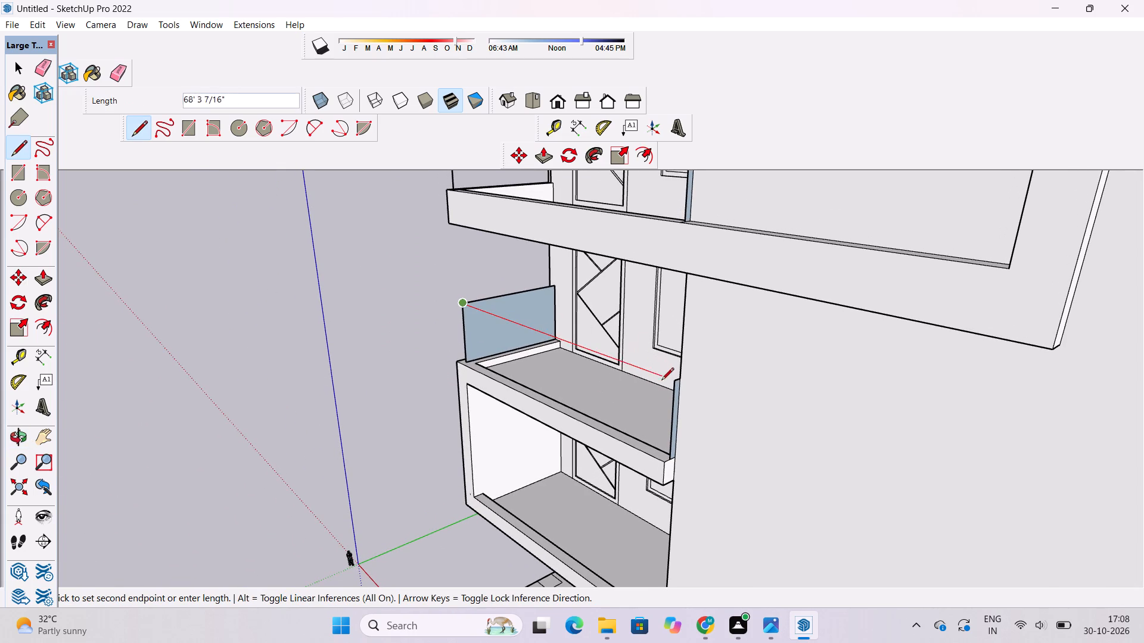
click(669, 382)
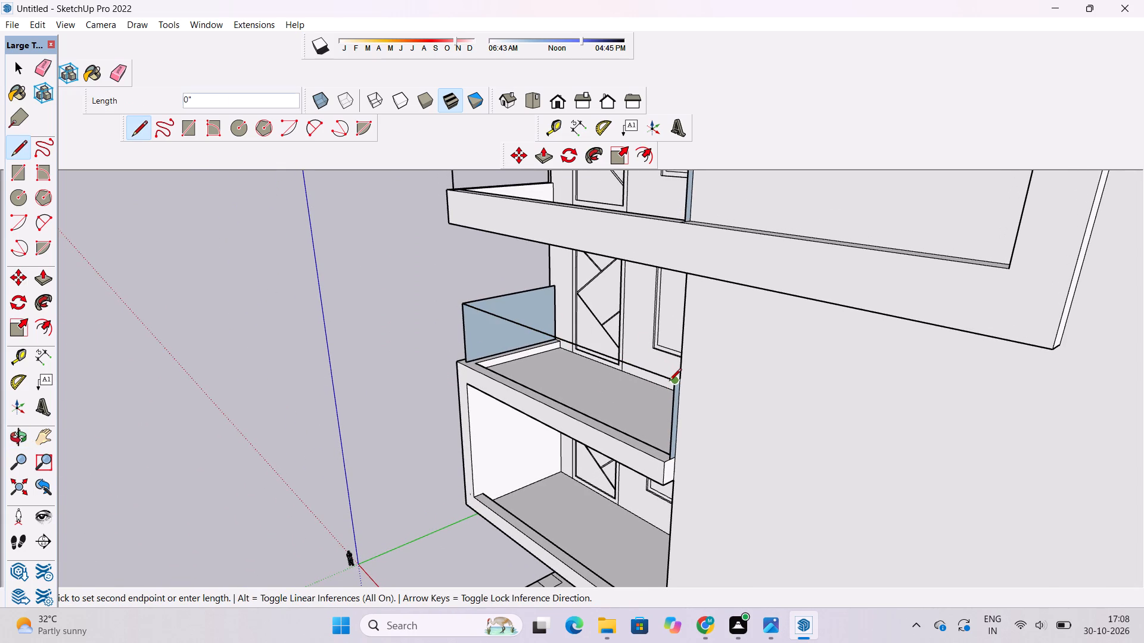
Examine the new panel outlines on the second balcony against those on the balcony above.
key(o)
drag(589, 386, 692, 407)
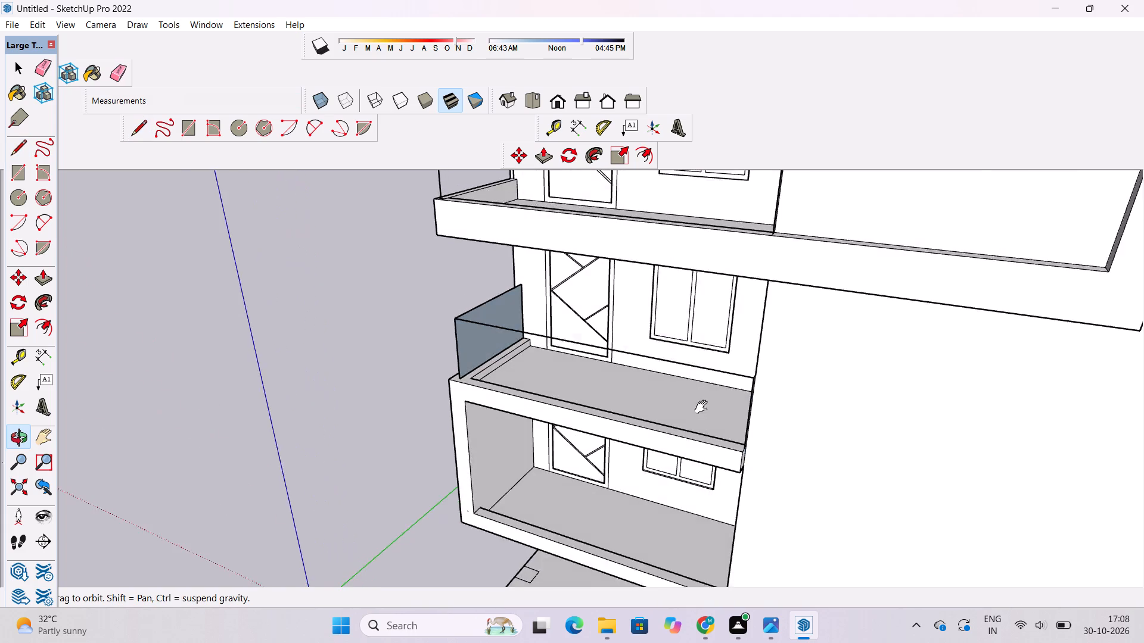
shift+drag(699, 398, 653, 339)
key(l)
key(space)
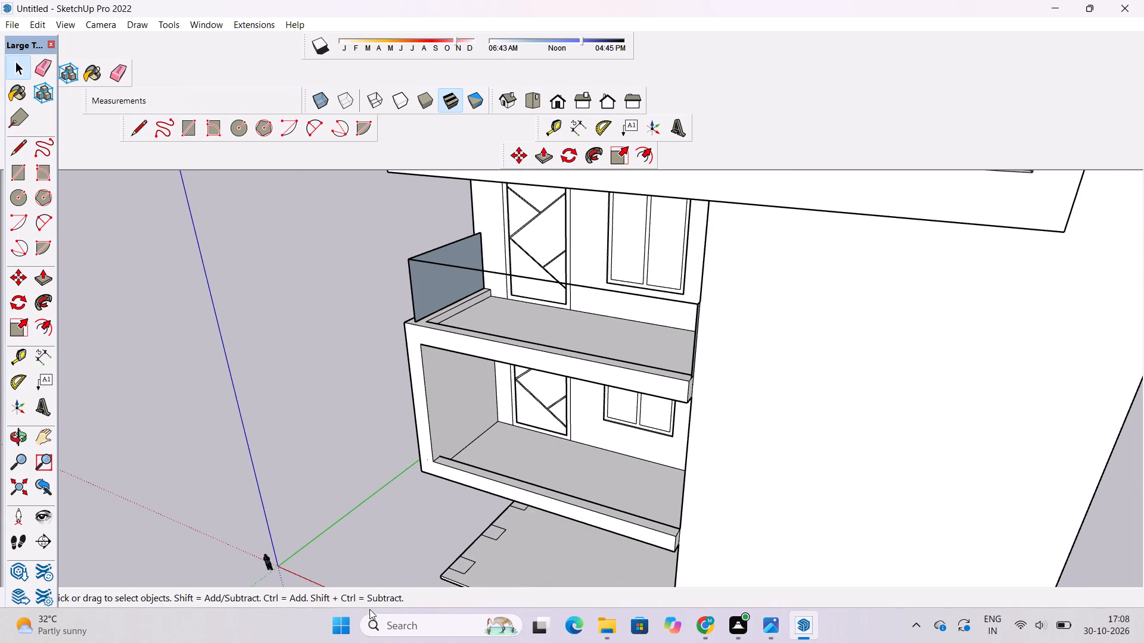
key(o)
scroll(446, 363, down, 4)
drag(434, 373, 762, 370)
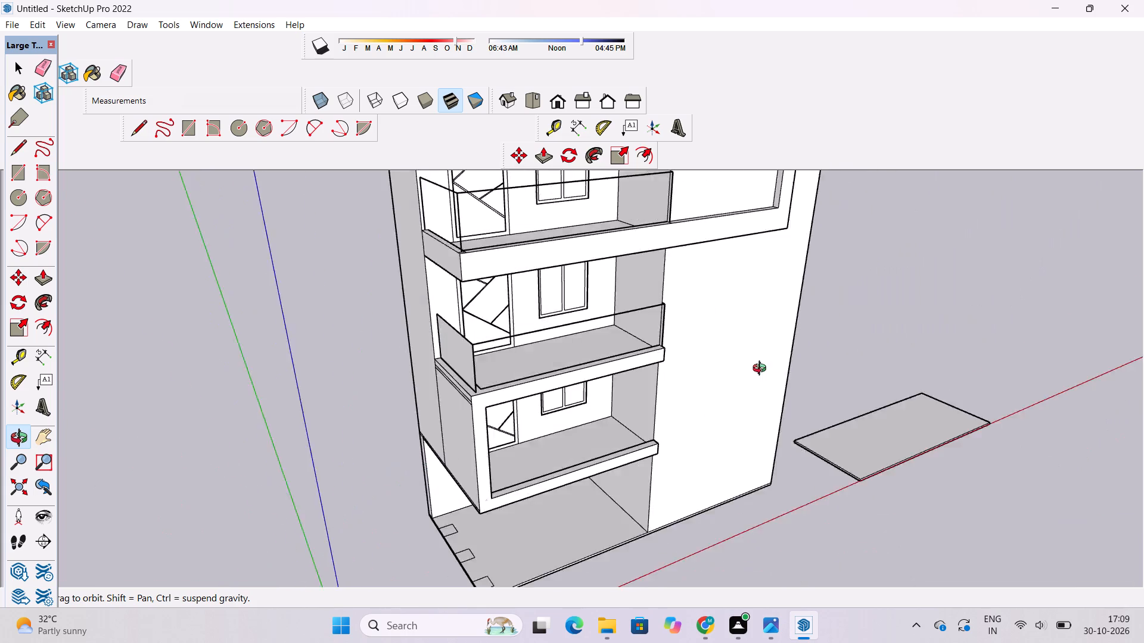
Erase the stray edge fragments on the front and side faces at the bottom balcony's lower outer corner.
drag(762, 370, 930, 339)
shift+drag(617, 448, 590, 320)
drag(623, 361, 566, 370)
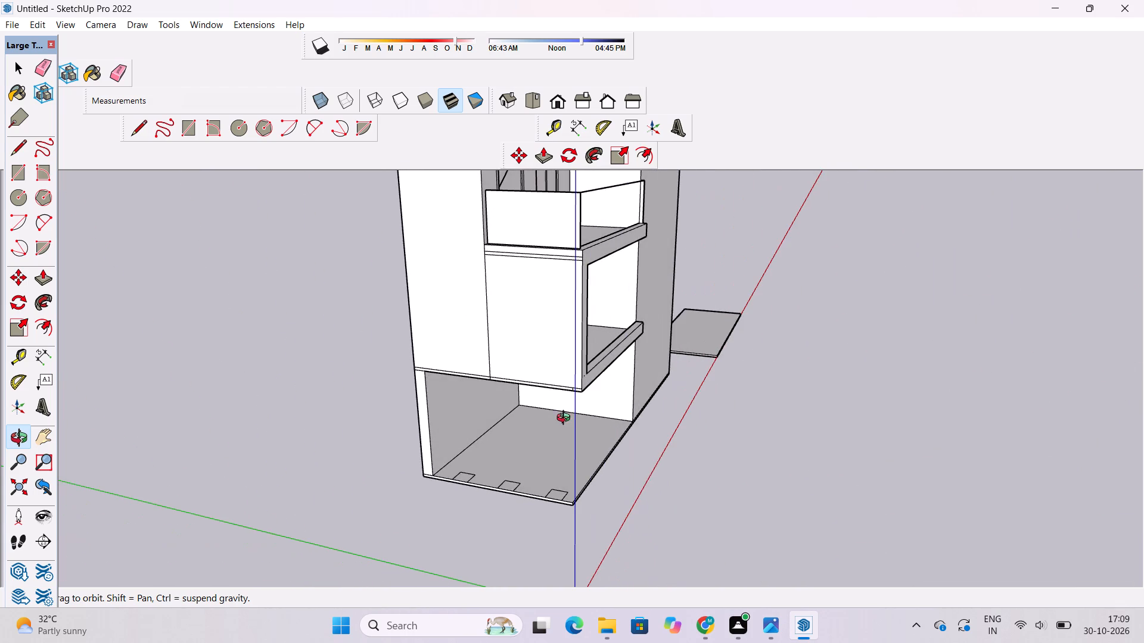
scroll(570, 419, up, 10)
shift+drag(590, 346, 558, 409)
scroll(557, 410, up, 5)
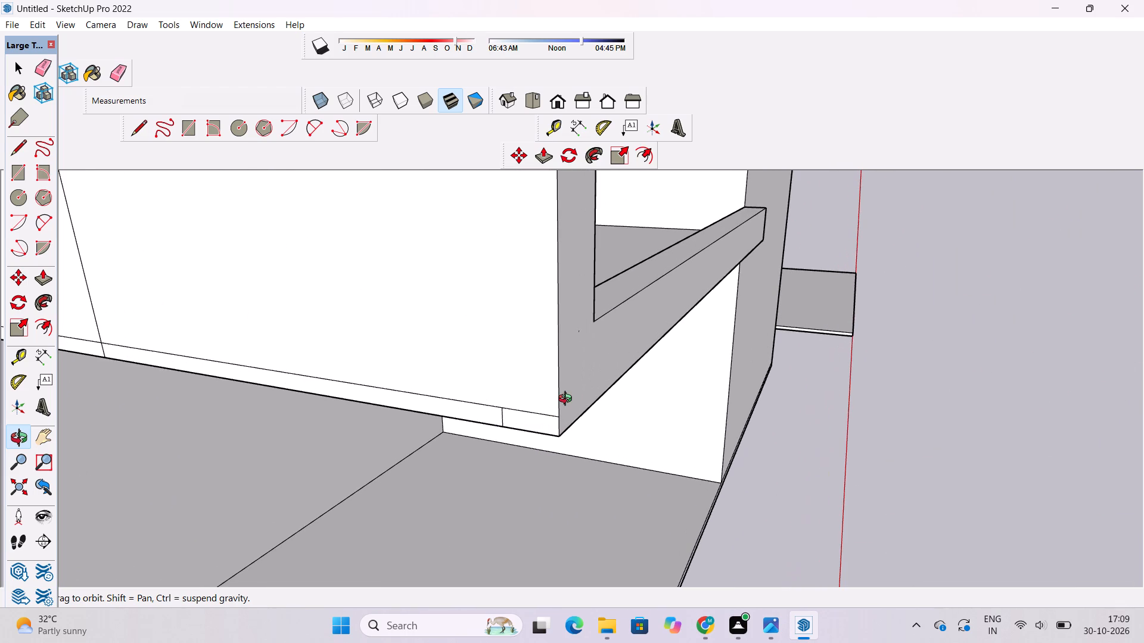
key(e)
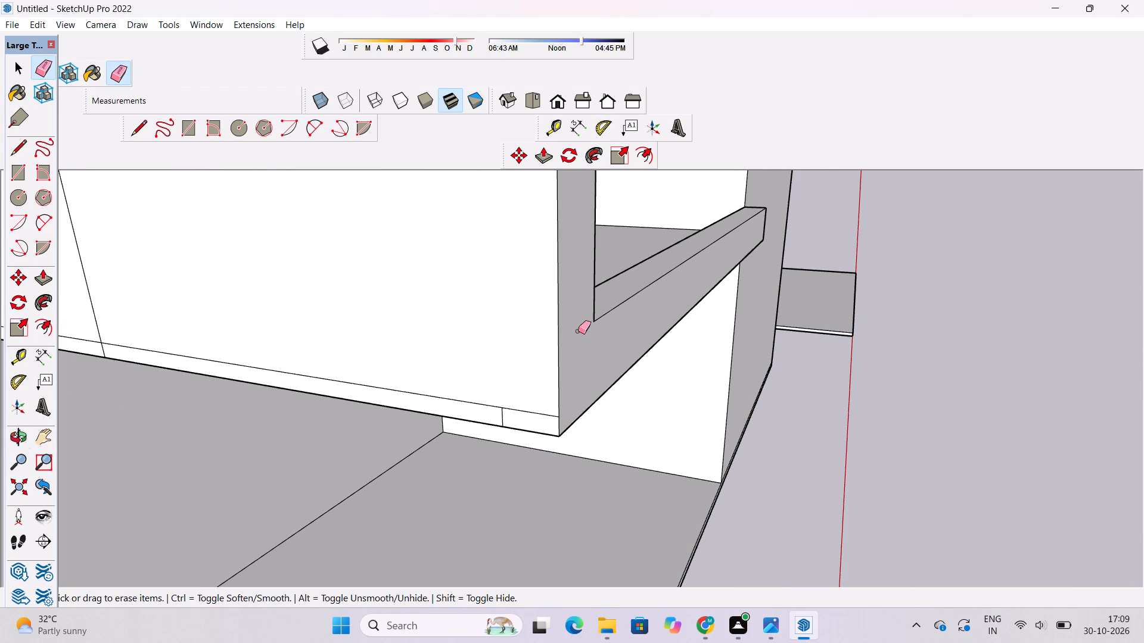
click(578, 331)
click(501, 416)
scroll(542, 443, down, 12)
key(o)
drag(558, 443, 473, 421)
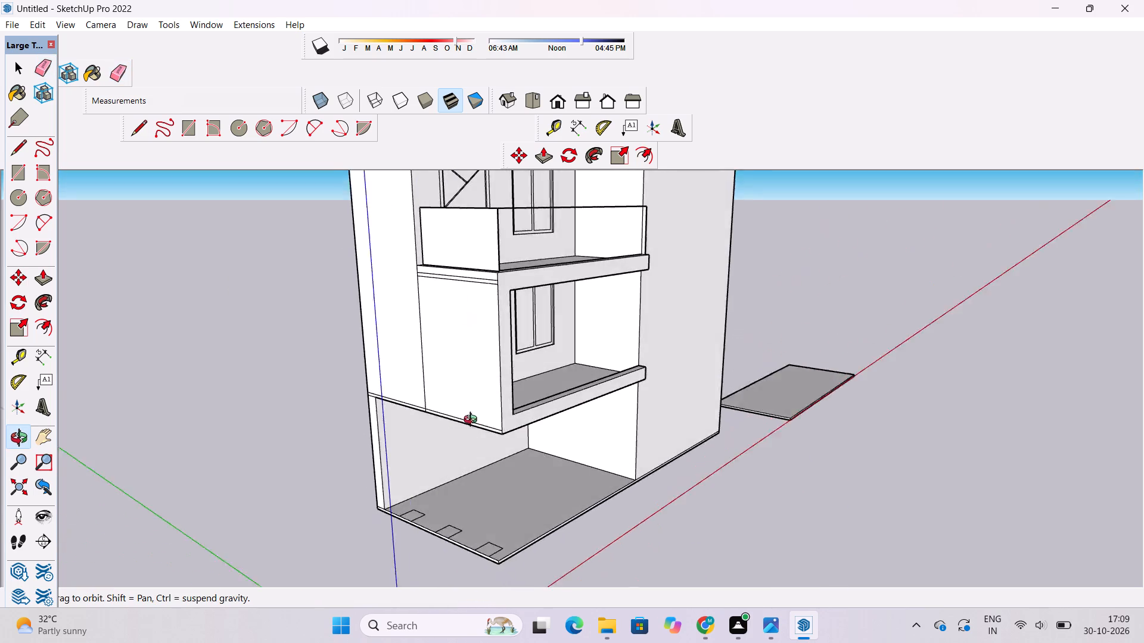
Examine the lower balconies, their side walls and the open ground floor from several sides of the building.
drag(473, 421, 198, 462)
drag(629, 326, 626, 355)
drag(619, 370, 1038, 366)
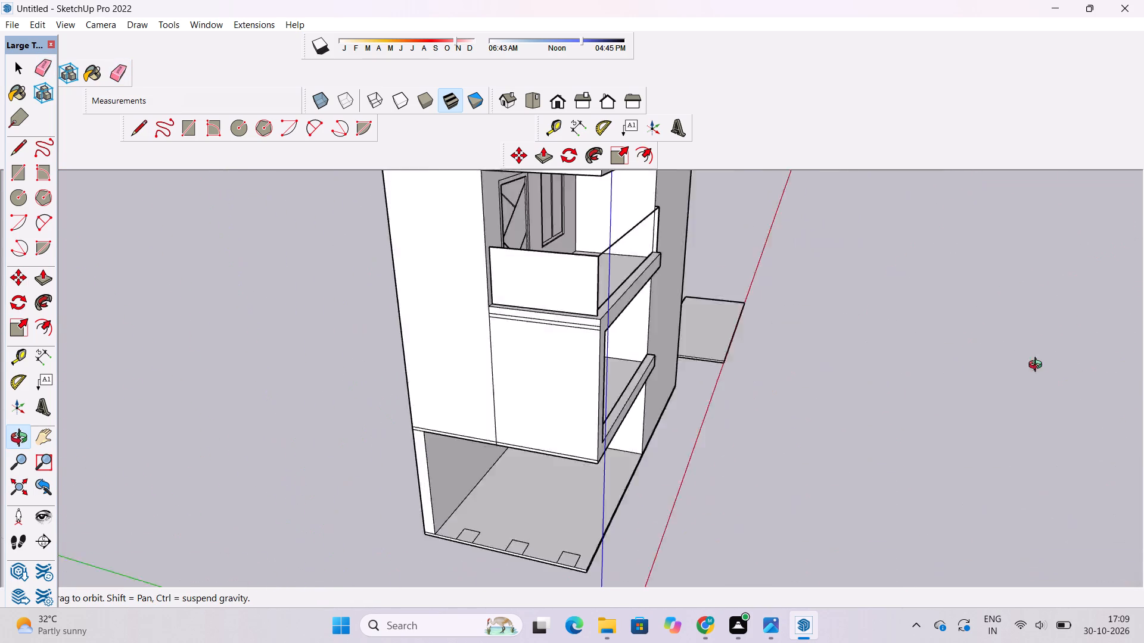
drag(1038, 366, 1143, 312)
scroll(608, 323, up, 5)
shift+drag(632, 323, 634, 335)
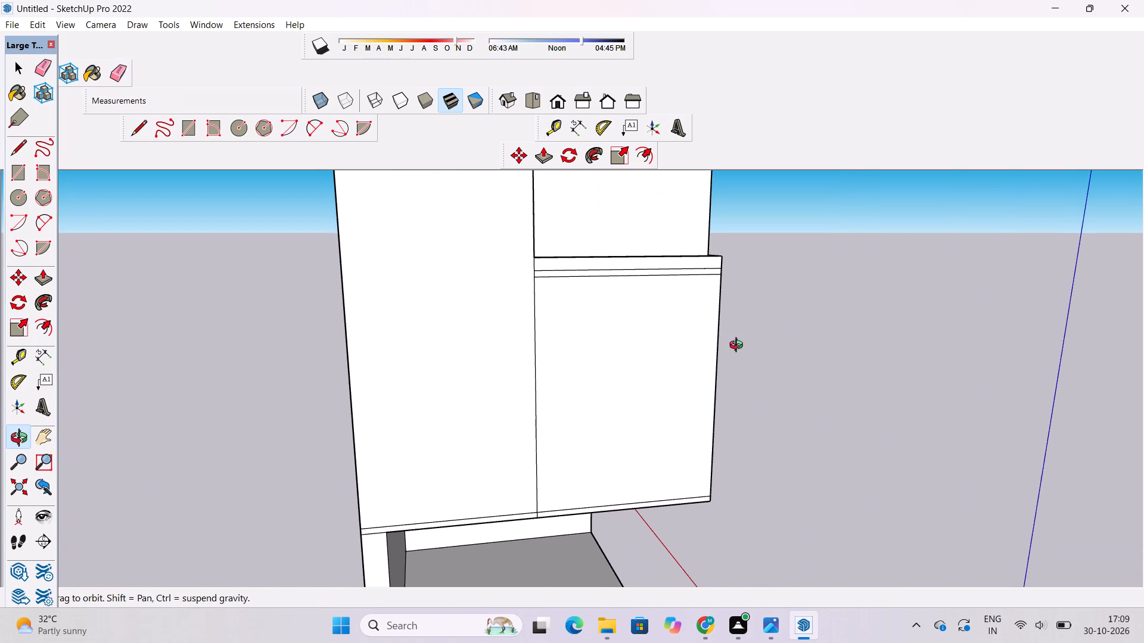
drag(739, 347, 517, 377)
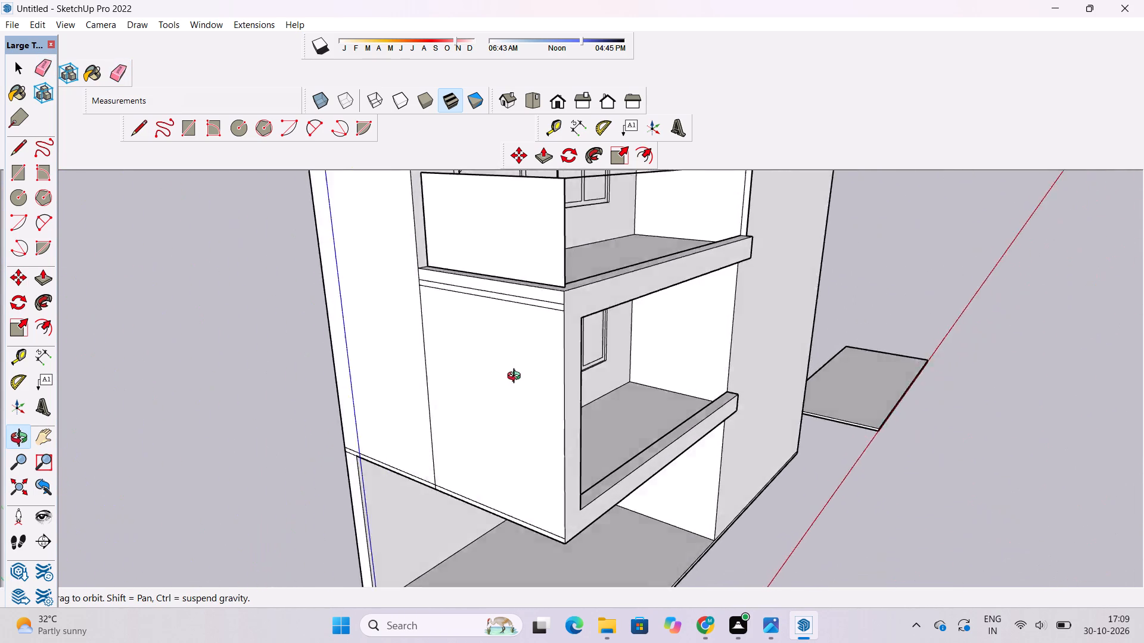
drag(517, 377, 575, 273)
scroll(575, 273, down, 6)
drag(656, 291, 453, 349)
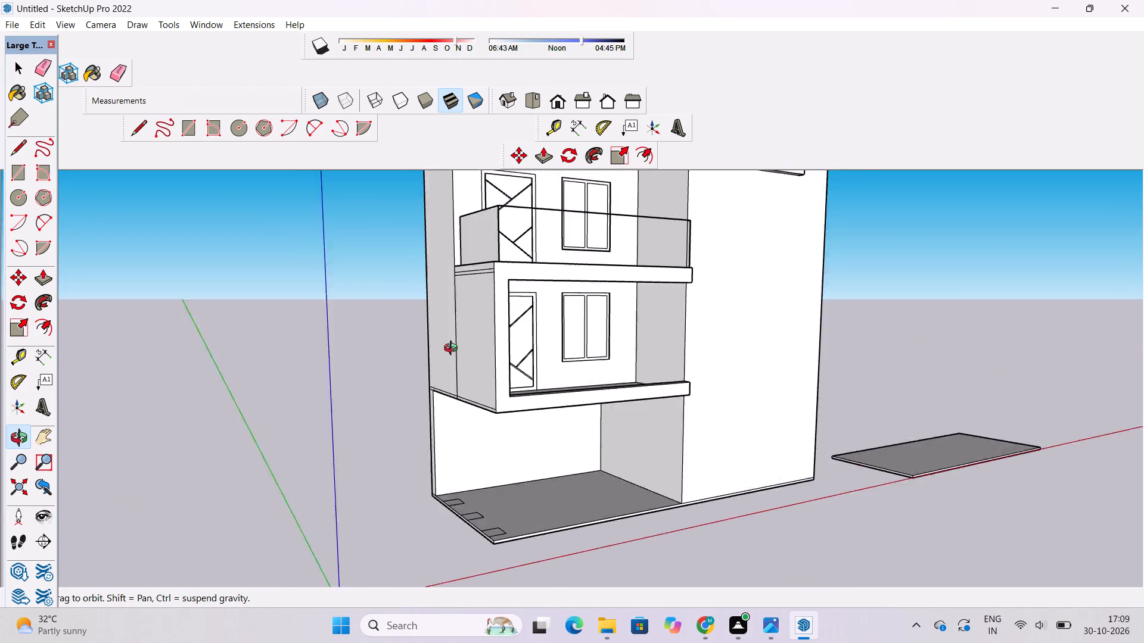
drag(453, 349, 425, 366)
scroll(466, 376, up, 4)
drag(665, 341, 427, 422)
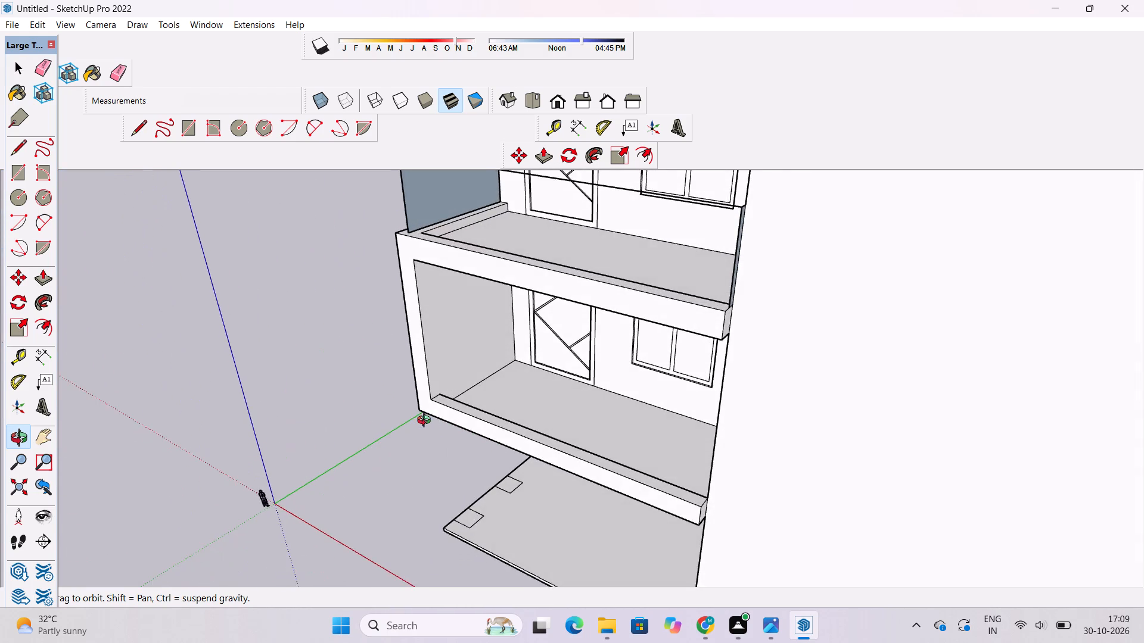
drag(427, 422, 428, 422)
scroll(490, 349, down, 7)
drag(483, 348, 618, 386)
shift+drag(605, 414, 655, 383)
drag(657, 434, 695, 359)
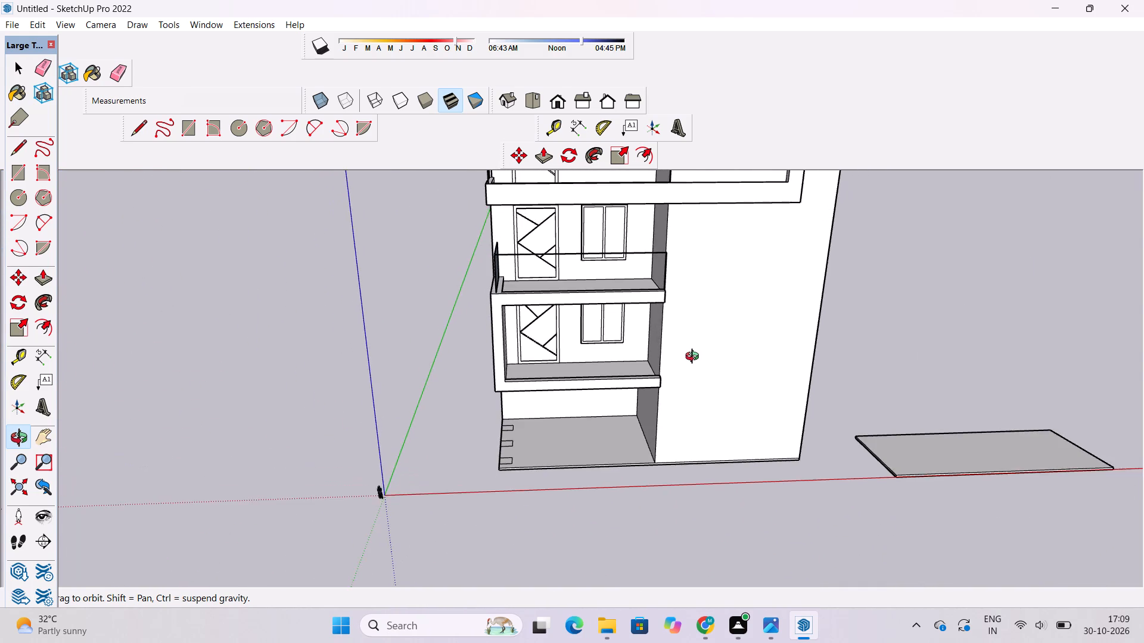
scroll(695, 358, up, 1)
shift+drag(683, 363, 615, 393)
drag(618, 416, 604, 376)
scroll(603, 364, down, 5)
shift+drag(626, 388, 611, 401)
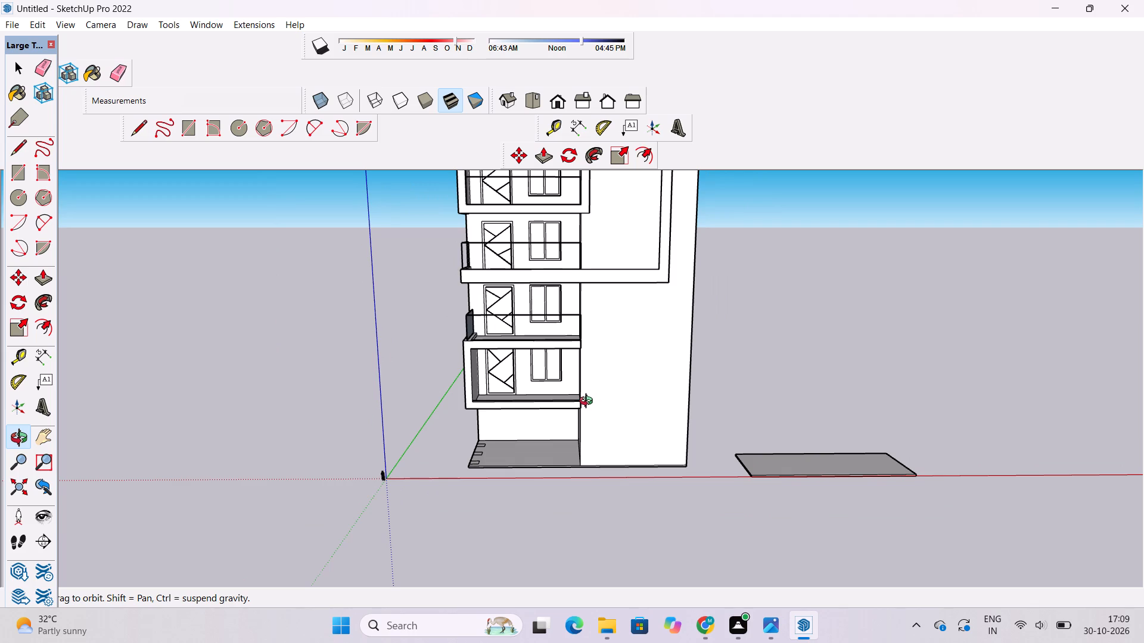
scroll(623, 407, down, 4)
shift+drag(622, 411, 622, 389)
shift+scroll(623, 348, down, 5)
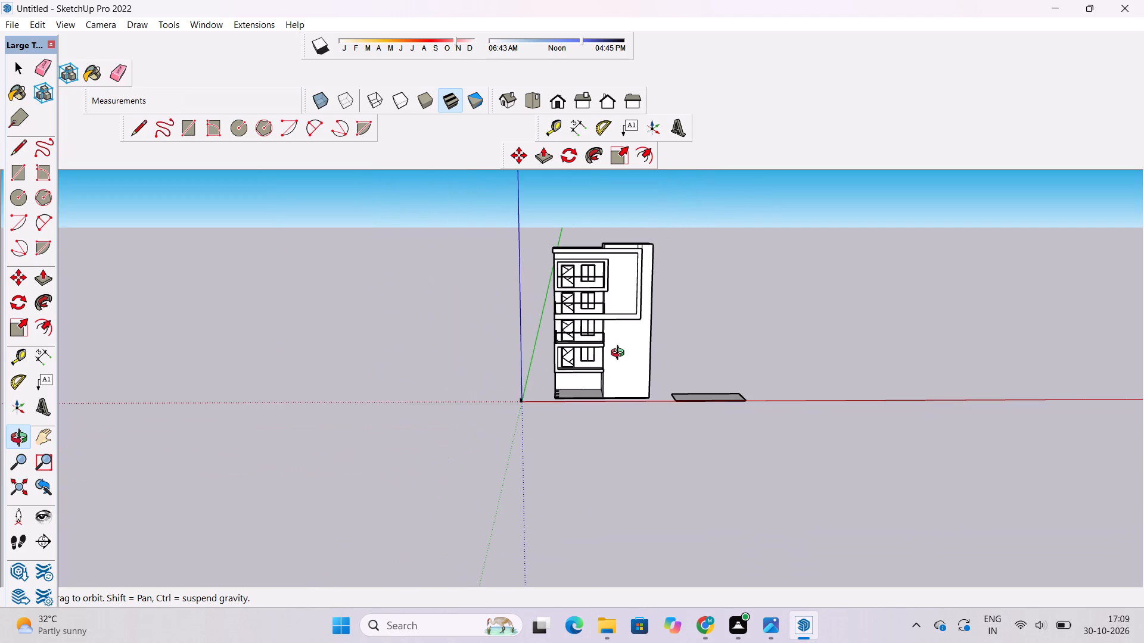
shift+drag(479, 456, 485, 440)
drag(486, 439, 499, 494)
Inspect the three small rectangles along the outer edge of the open ground-floor slab.
scroll(565, 376, up, 11)
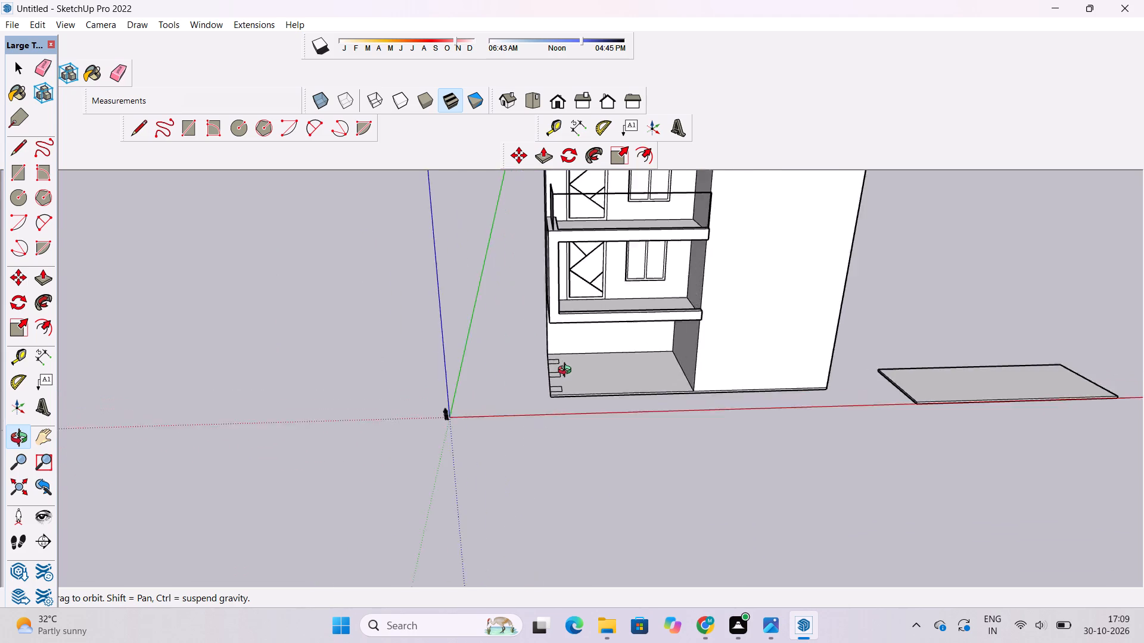
scroll(567, 372, up, 5)
drag(570, 379, 569, 397)
shift+scroll(564, 405, up, 5)
shift+drag(564, 405, 543, 404)
drag(542, 404, 546, 411)
shift+click(546, 411)
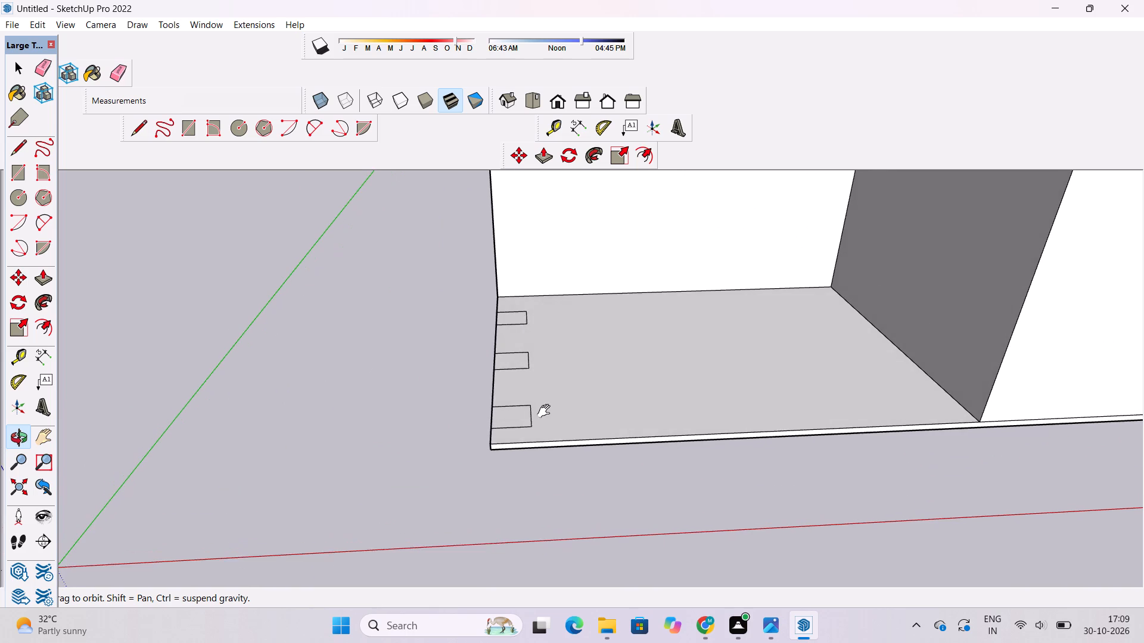
shift+drag(546, 411, 551, 419)
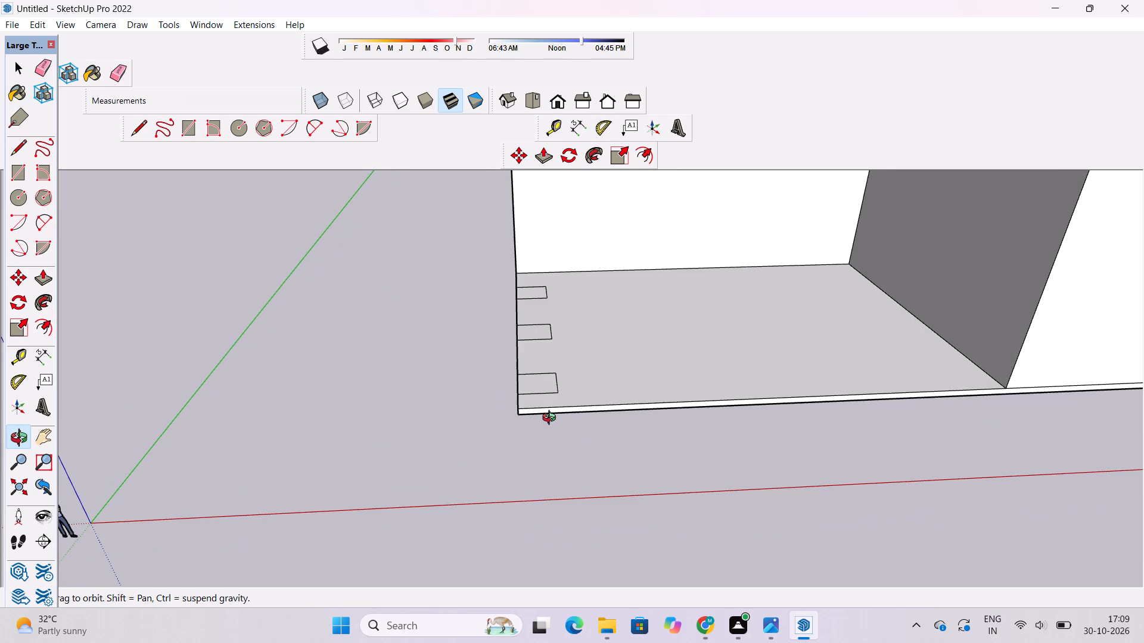
drag(546, 451, 533, 387)
scroll(536, 377, down, 4)
shift+drag(546, 372, 551, 477)
drag(551, 478, 549, 374)
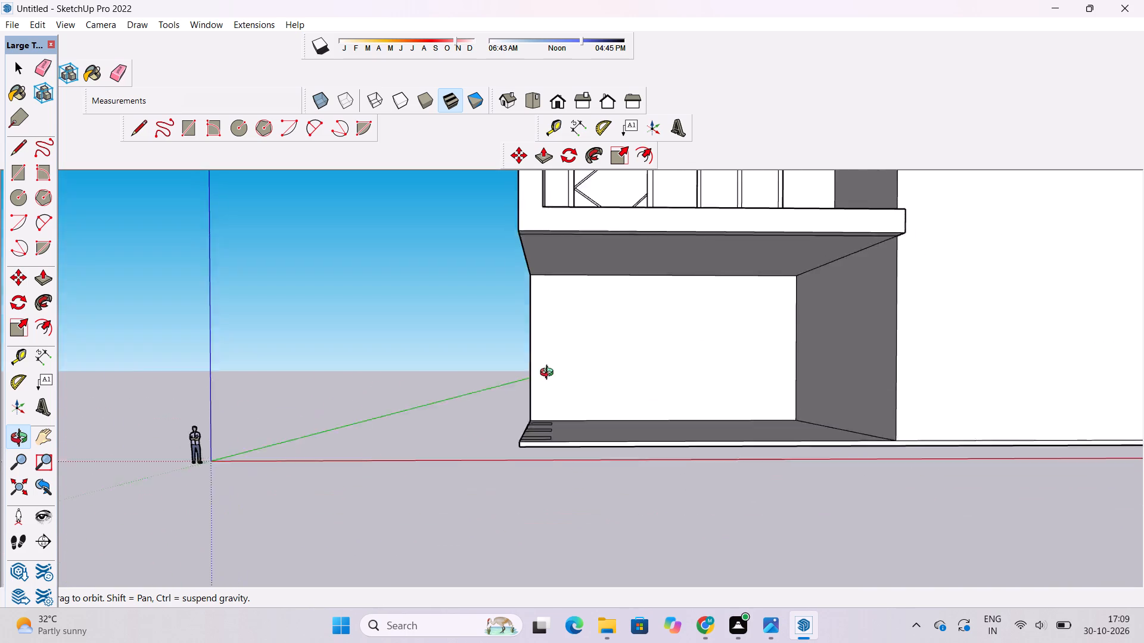
drag(549, 374, 549, 359)
drag(549, 352, 527, 458)
scroll(530, 459, up, 3)
shift+drag(530, 457, 523, 444)
drag(523, 444, 526, 460)
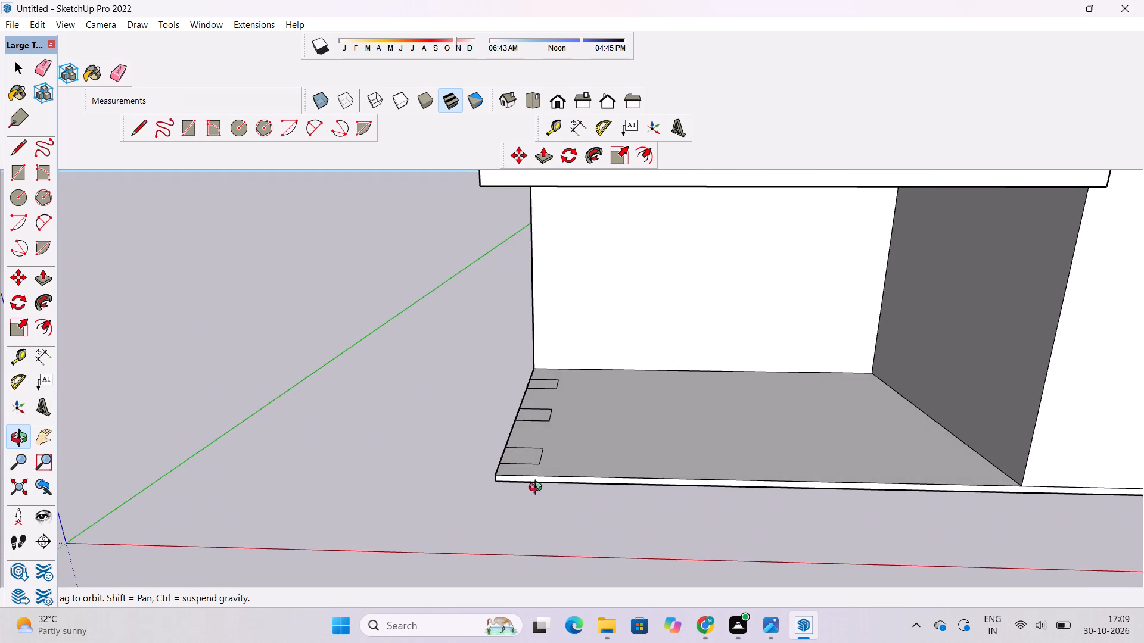
drag(541, 500, 545, 506)
Place a guide line 9" inward from the ground-floor slab's outer edge, parallel to it across the three small rectangles.
key(t)
scroll(518, 440, up, 4)
scroll(527, 393, up, 7)
click(522, 370)
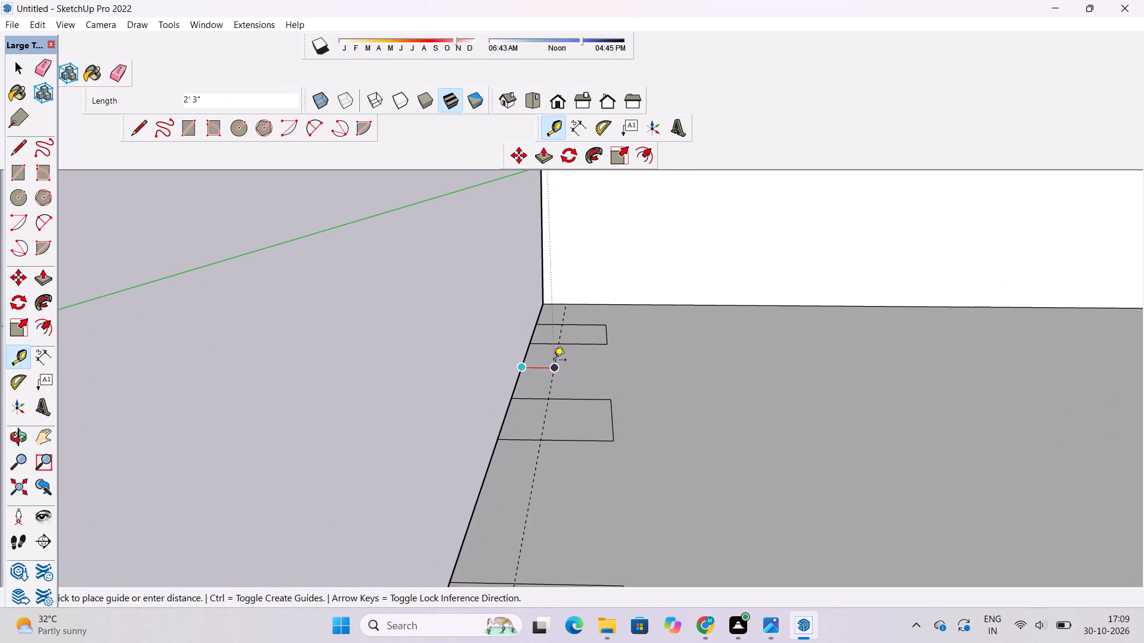
key(9)
key(shift+quotedbl)
key(Return)
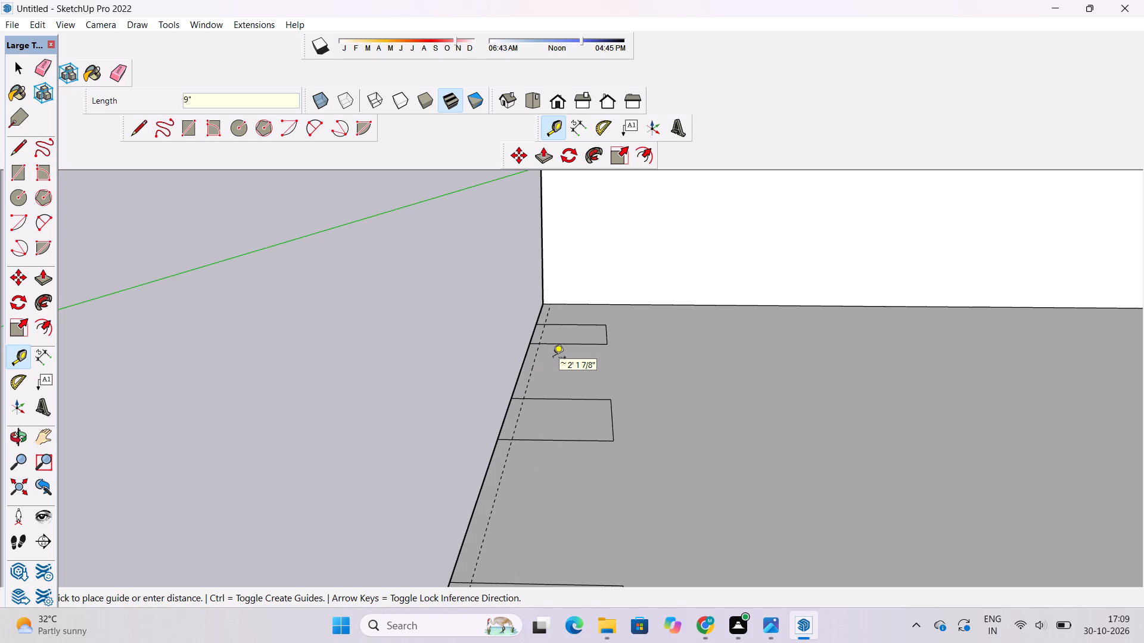
Draw a line along the guide across each of the three small floor rectangles, from one long edge to the other.
click(130, 132)
scroll(551, 326, up, 9)
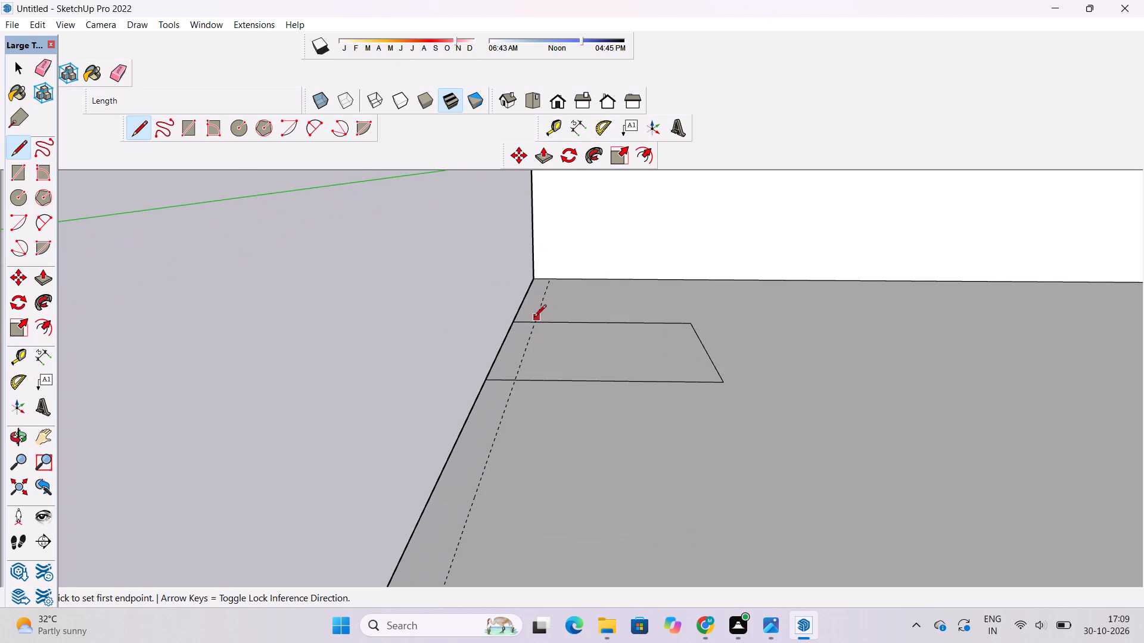
click(534, 323)
click(517, 379)
scroll(495, 266, down, 2)
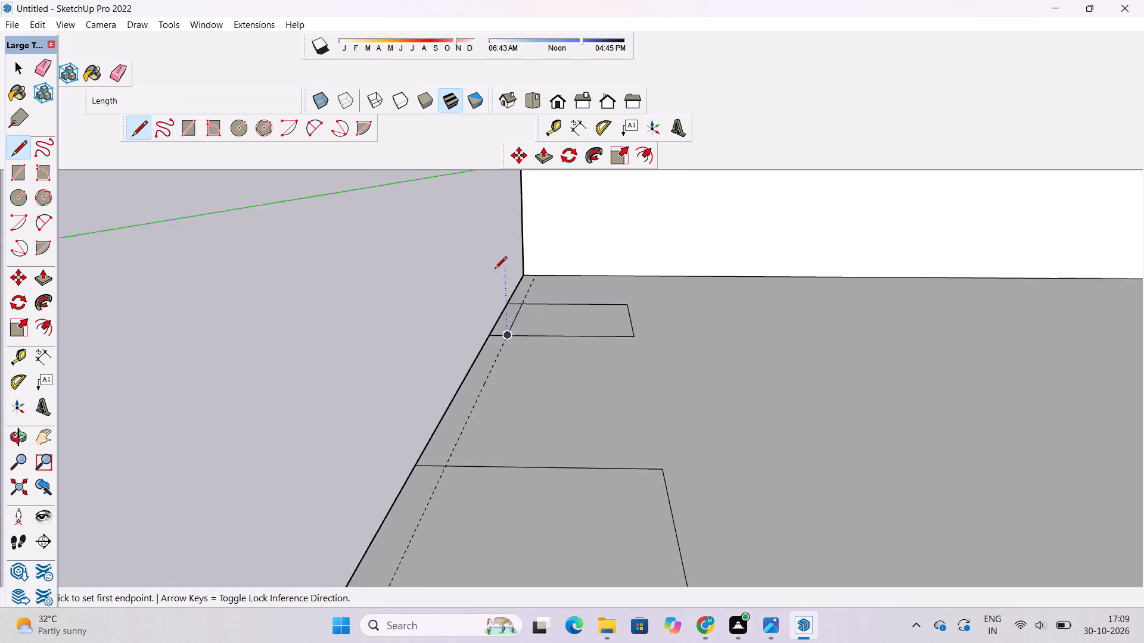
scroll(495, 270, down, 5)
scroll(463, 394, up, 3)
click(463, 394)
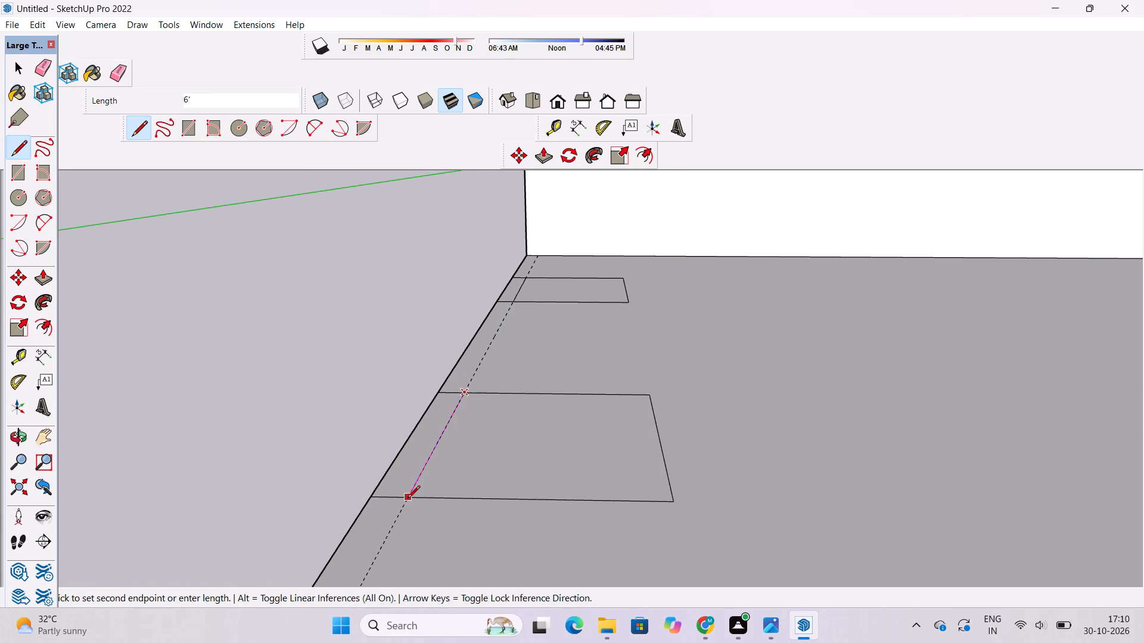
click(408, 499)
scroll(456, 310, down, 9)
scroll(421, 450, up, 5)
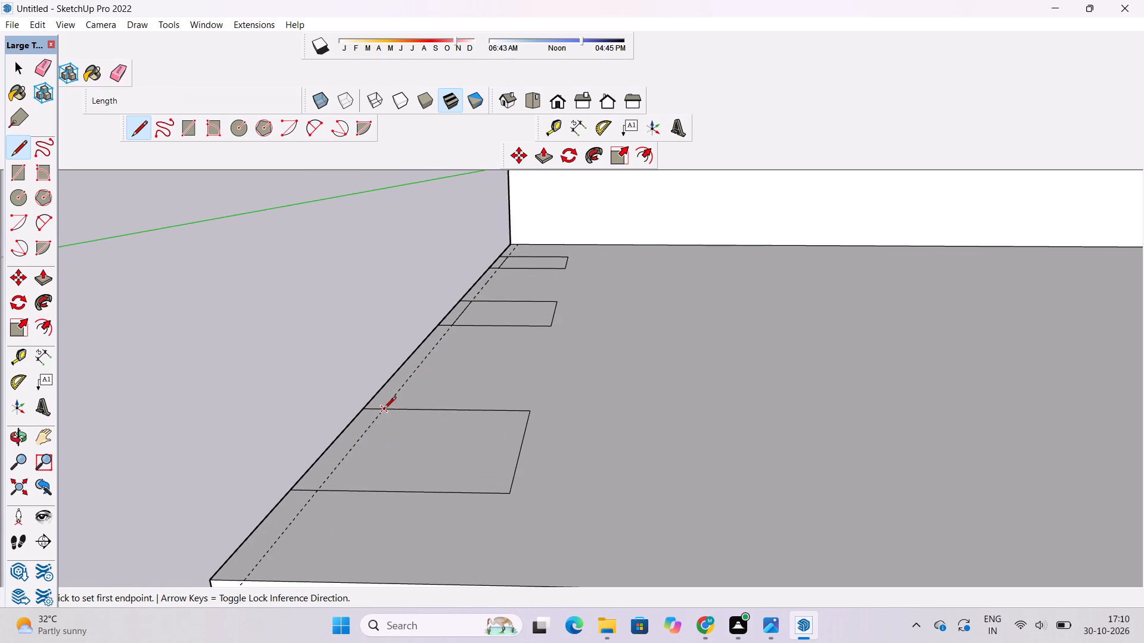
click(384, 410)
click(318, 492)
scroll(388, 392, down, 7)
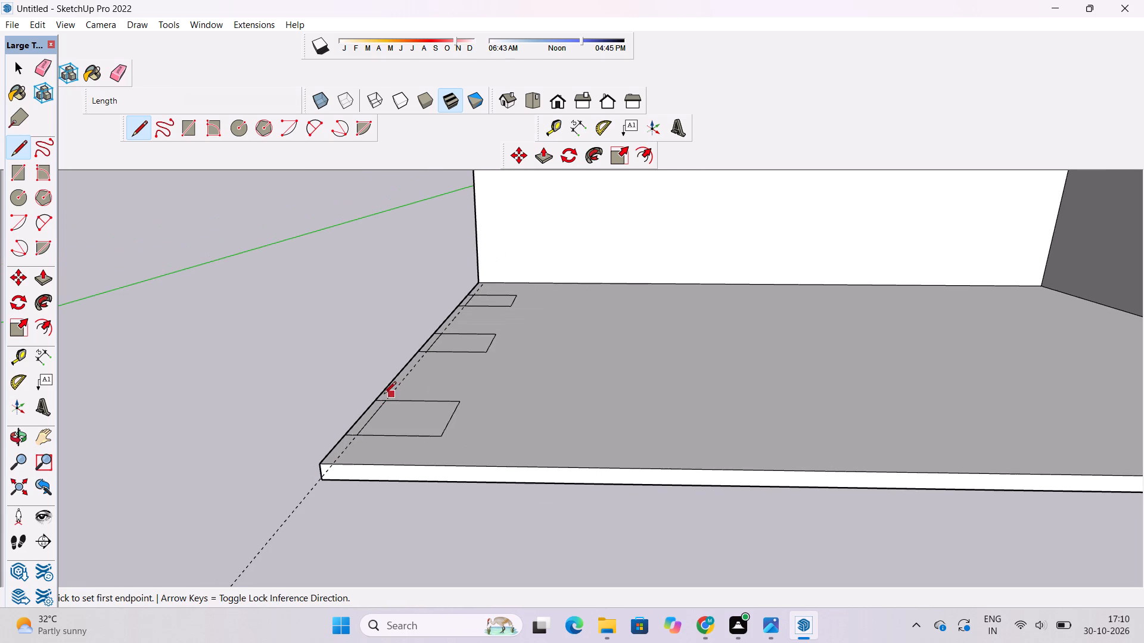
Erase the dashed guide line along the ground-floor slab's outer edge.
key(e)
drag(317, 498, 309, 497)
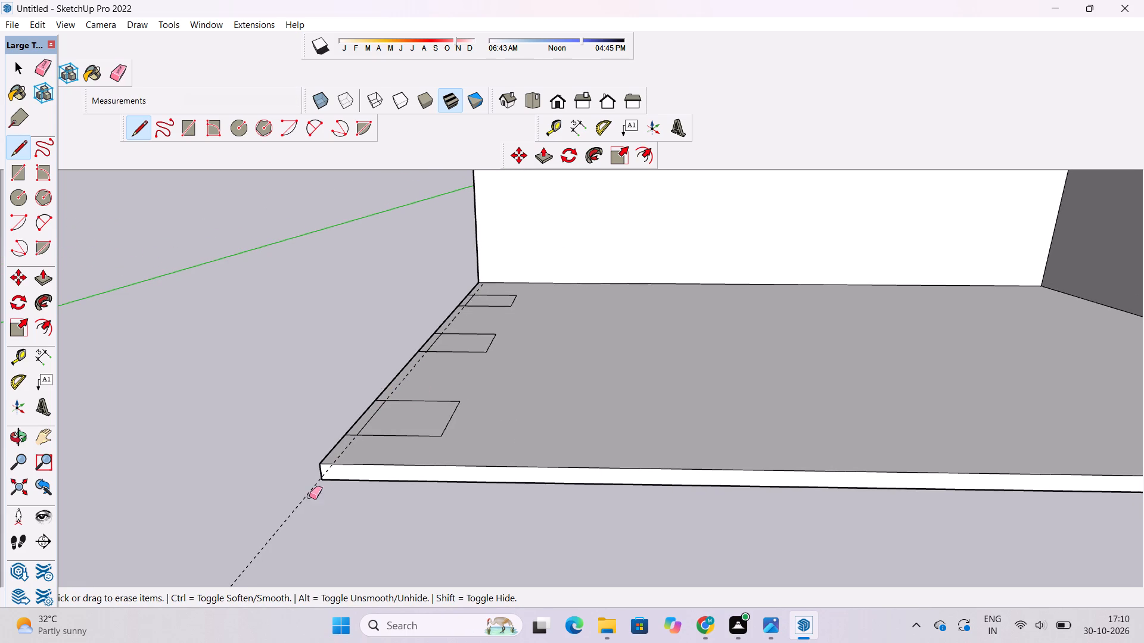
drag(309, 497, 299, 494)
Erase the short edge stubs between the slab's outer edge and the new lines at all three column rectangles.
scroll(395, 395, up, 9)
drag(368, 401, 361, 408)
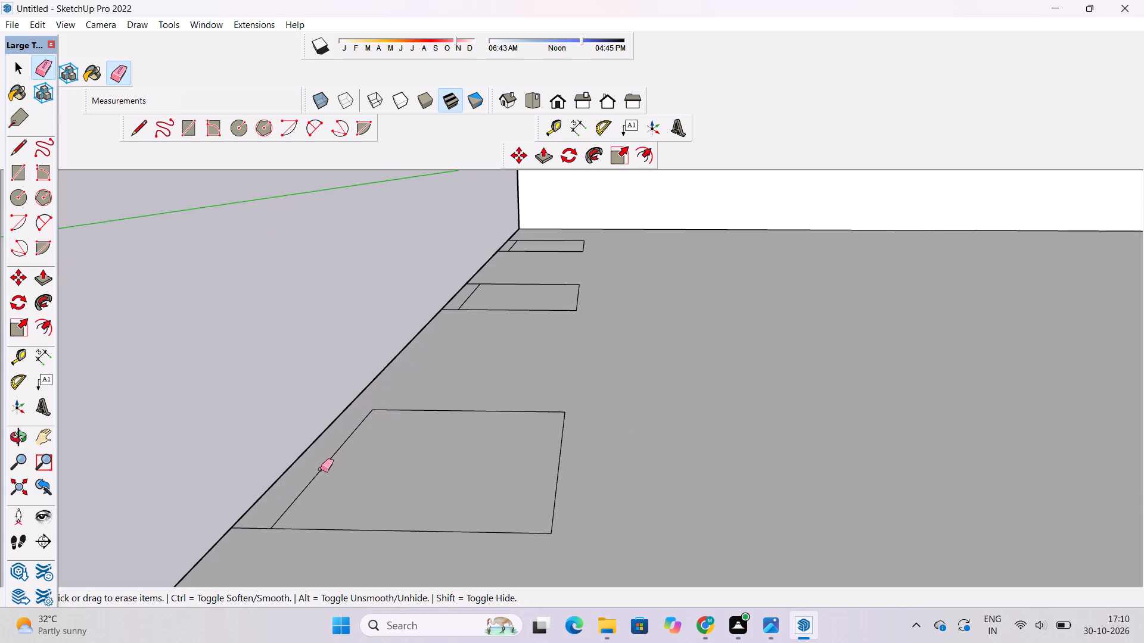
drag(256, 526, 256, 532)
scroll(308, 493, down, 4)
scroll(455, 285, up, 8)
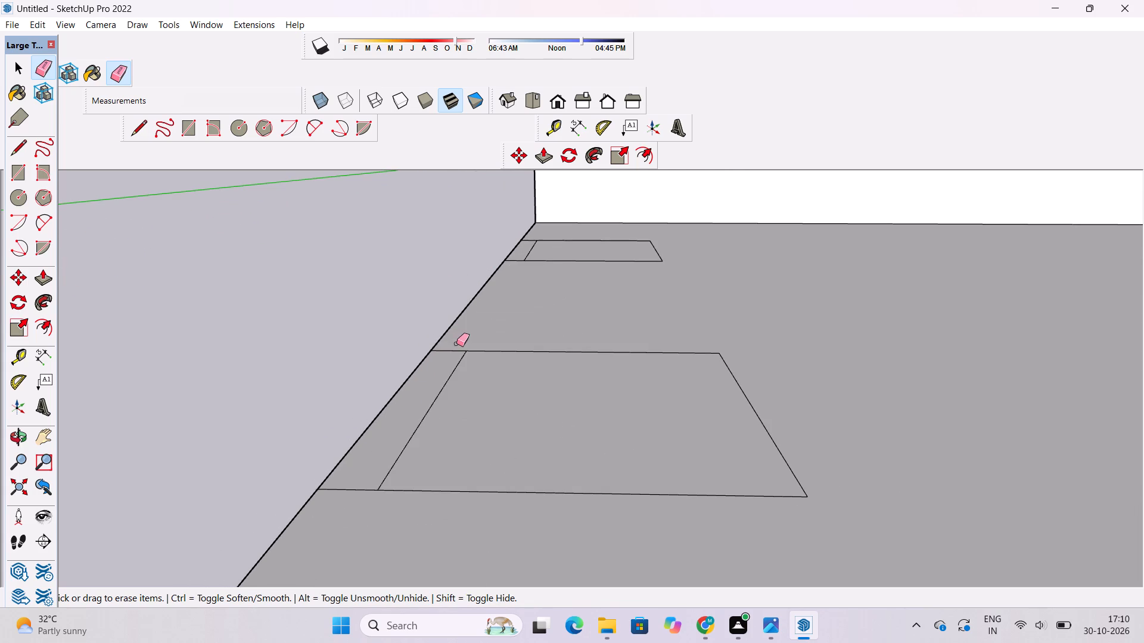
drag(453, 349, 450, 355)
drag(373, 467, 362, 495)
scroll(486, 355, down, 4)
scroll(523, 245, up, 4)
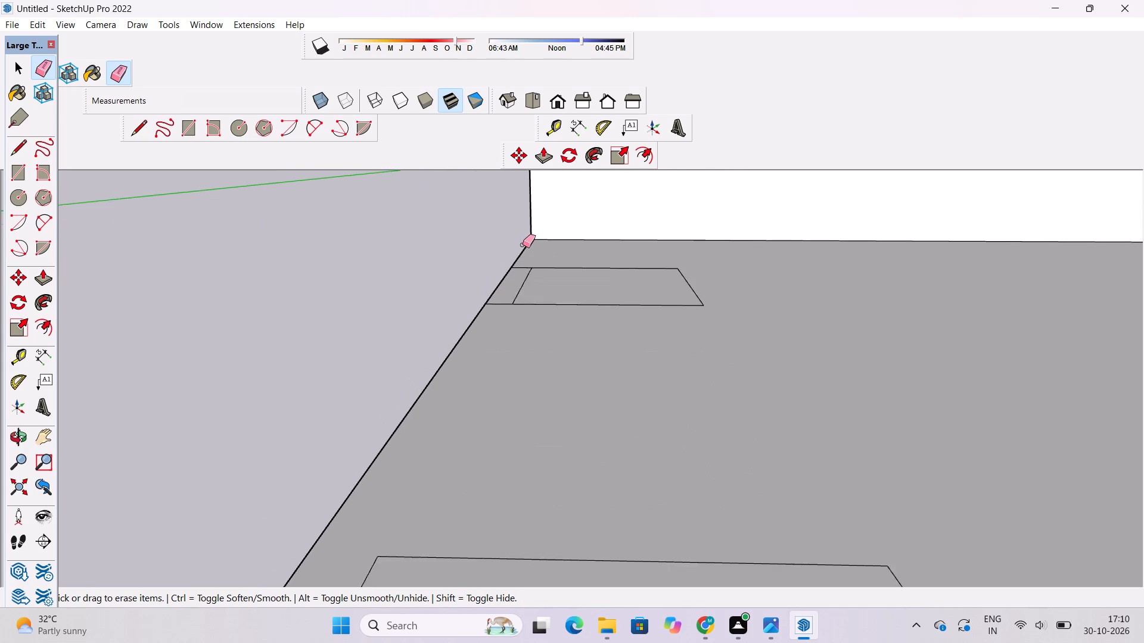
scroll(523, 245, up, 5)
drag(528, 284, 523, 292)
drag(528, 278, 521, 294)
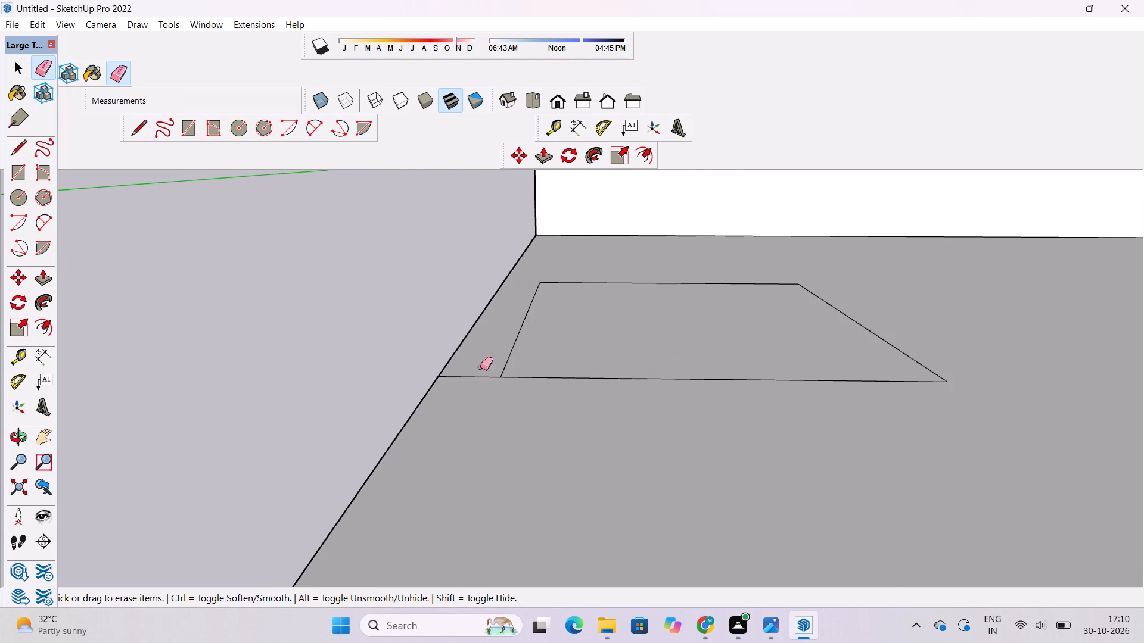
drag(471, 389, 465, 401)
drag(477, 371, 470, 389)
Push/Pull the three column rectangles up 40' to the underside of the bottom balcony.
scroll(478, 366, down, 20)
scroll(478, 366, down, 1)
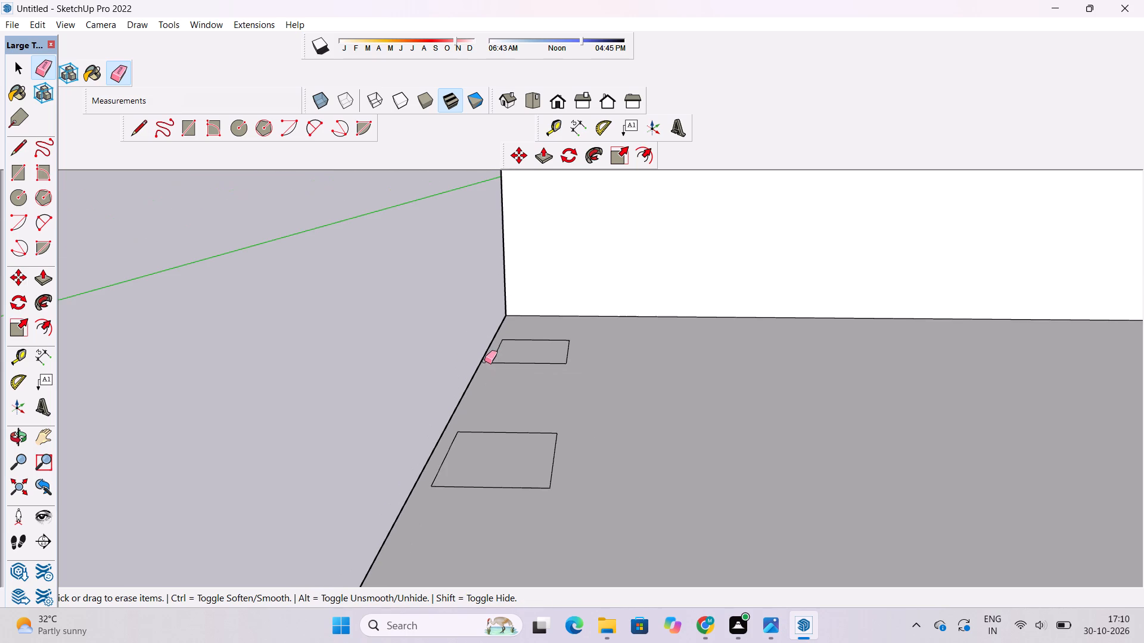
text(op)
click(511, 355)
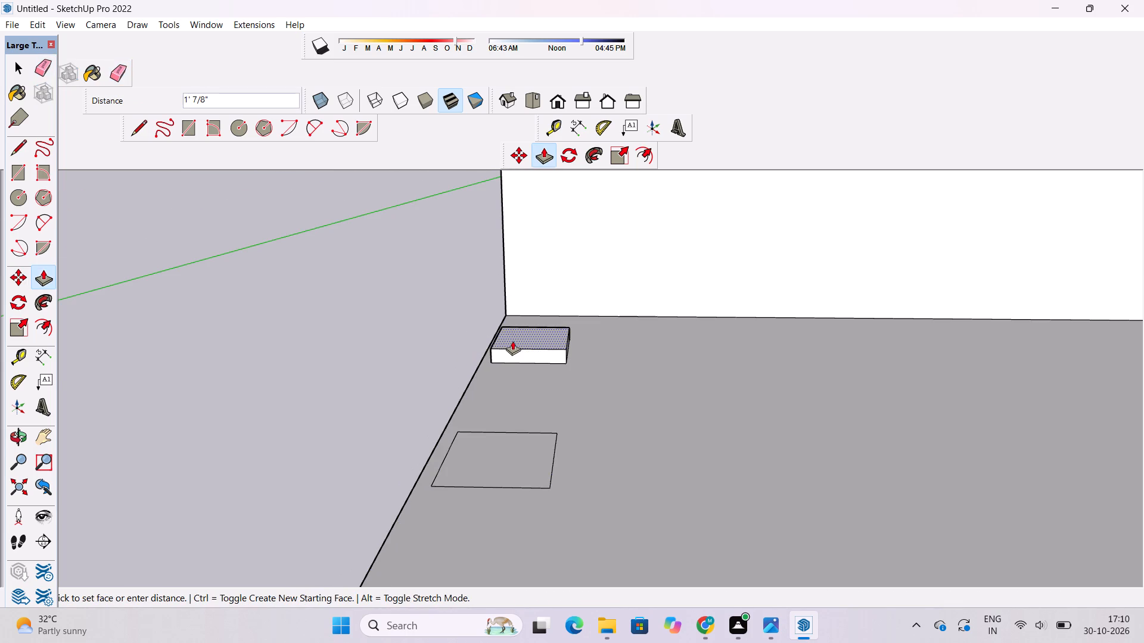
scroll(510, 342, down, 15)
scroll(545, 269, up, 3)
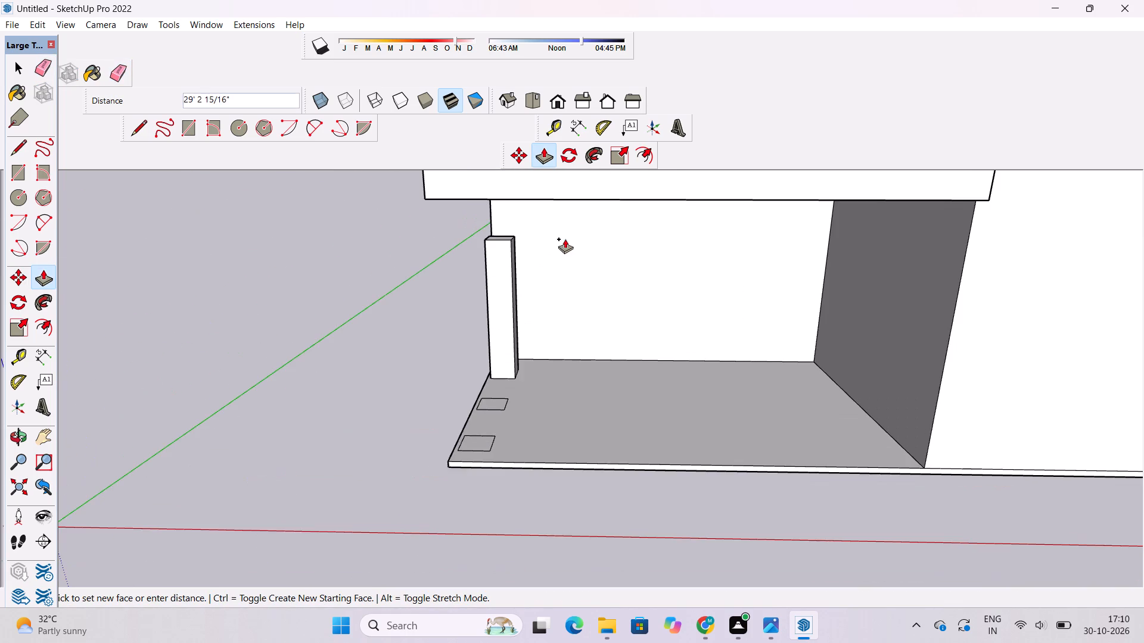
scroll(565, 241, down, 2)
click(620, 212)
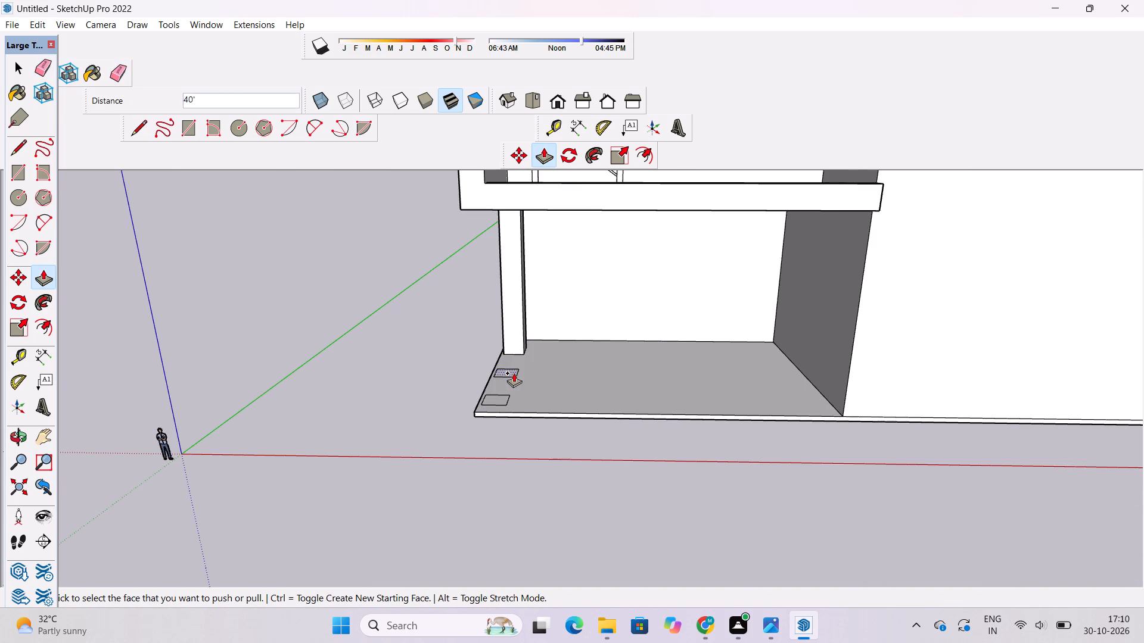
click(513, 372)
click(665, 211)
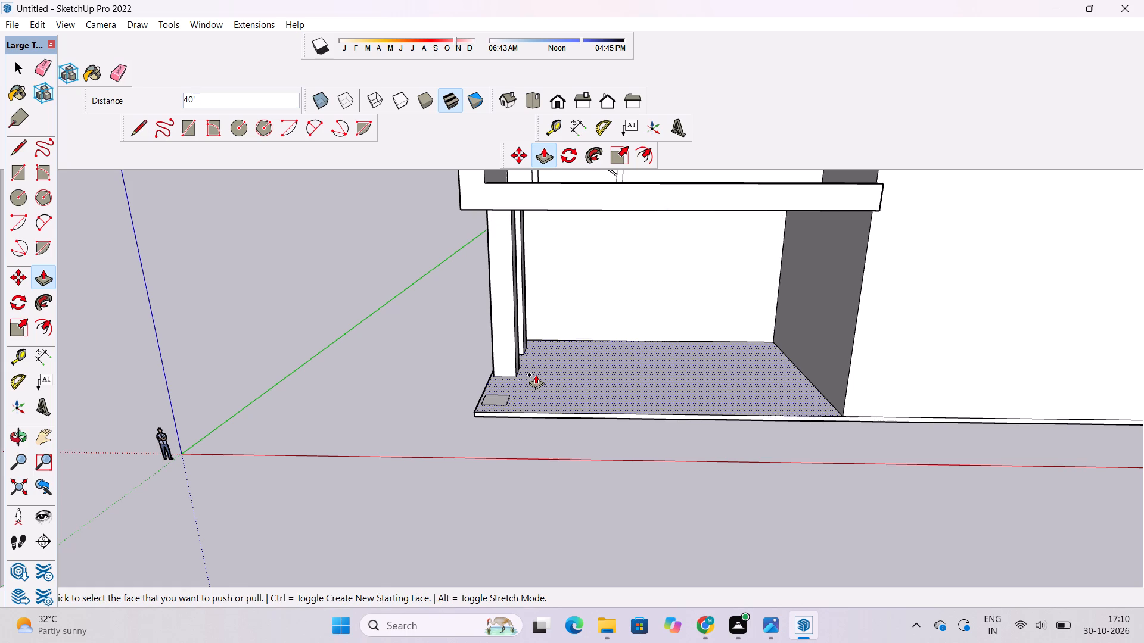
click(496, 399)
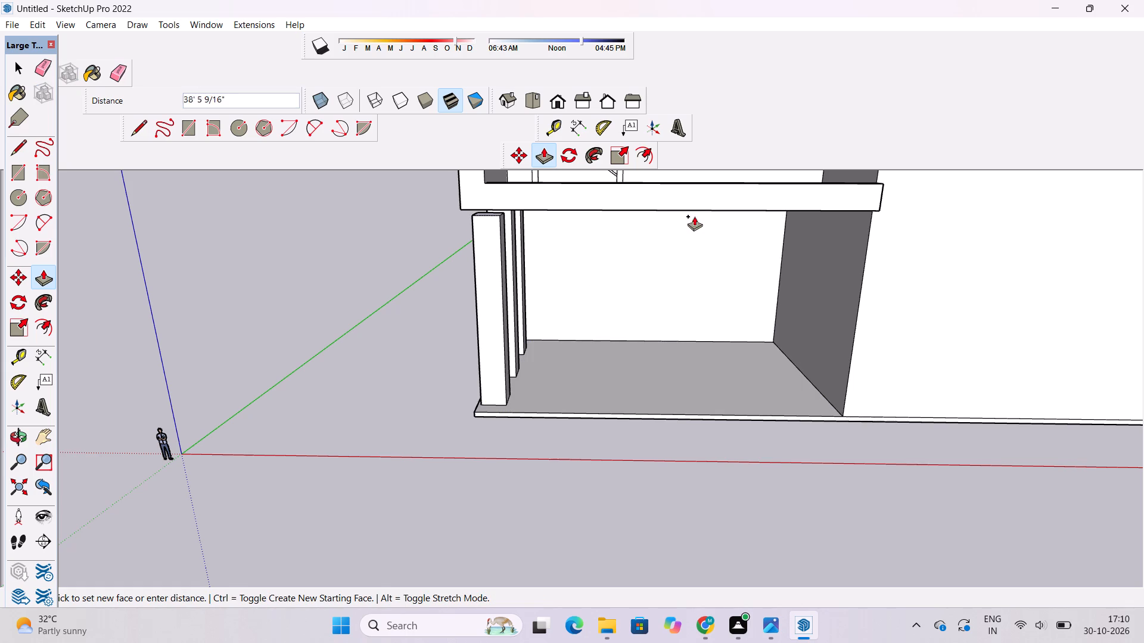
click(703, 212)
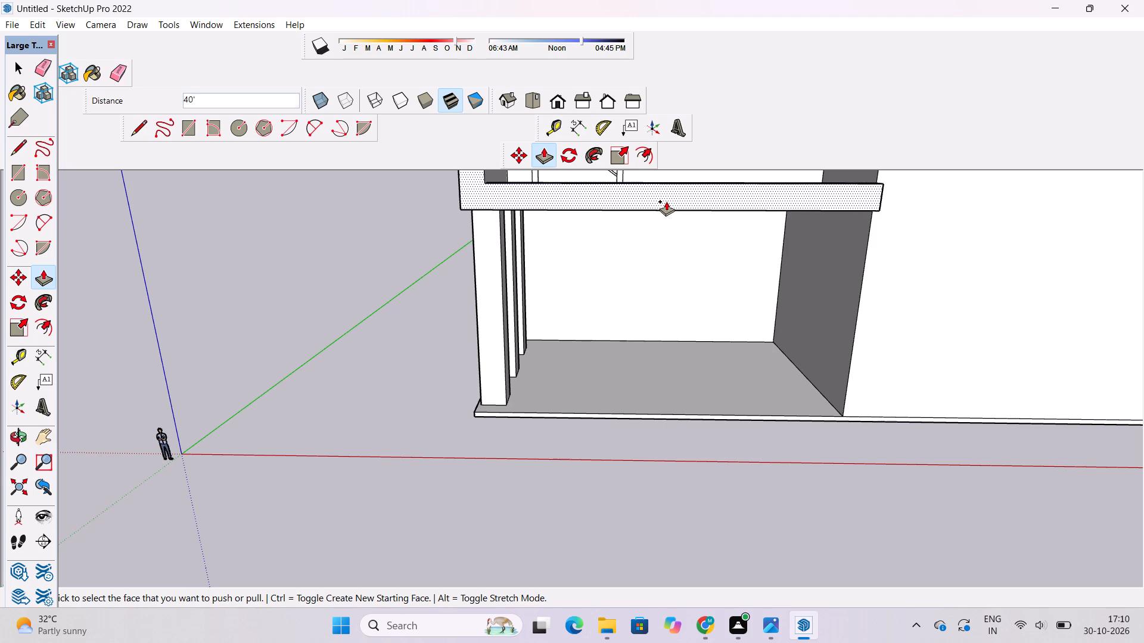
Examine the three new ground-floor columns beneath the bottom balcony from the side and front of the building.
key(o)
scroll(481, 333, down, 2)
drag(490, 325, 1001, 369)
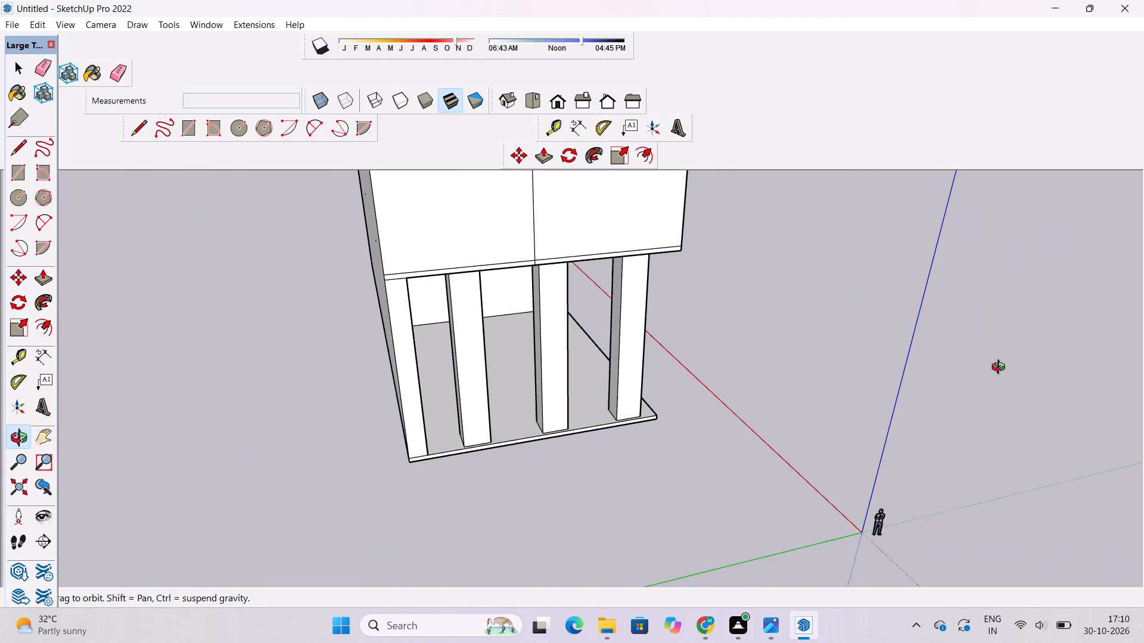
drag(978, 375, 519, 362)
drag(562, 377, 479, 351)
scroll(487, 338, down, 7)
drag(552, 333, 553, 368)
drag(558, 383, 610, 467)
scroll(403, 412, down, 4)
shift+drag(471, 382, 475, 407)
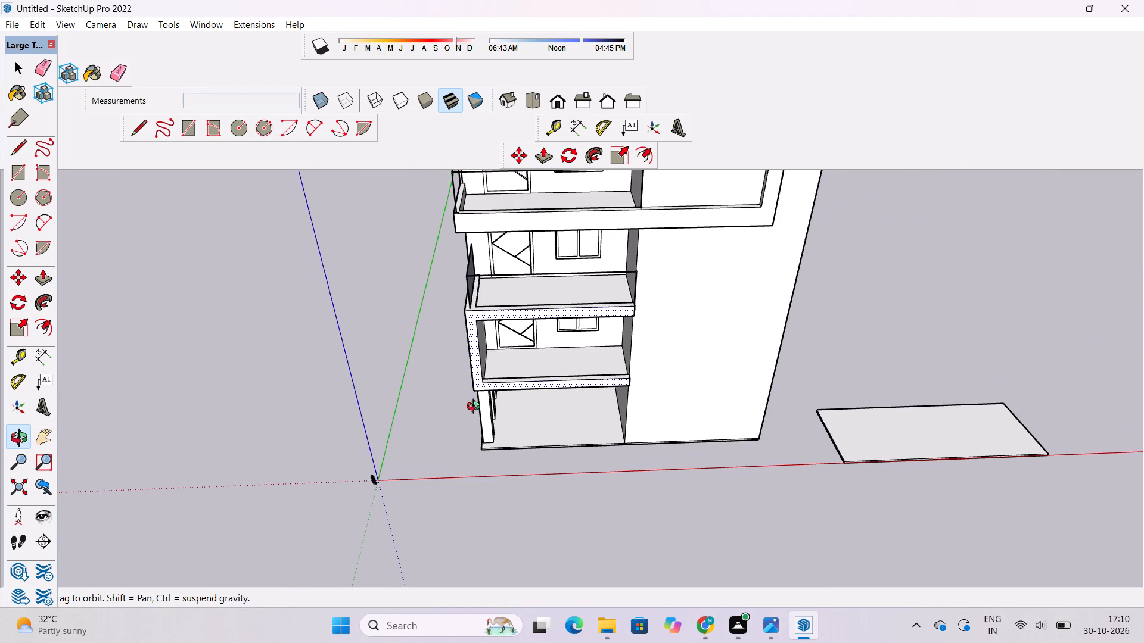
shift+drag(586, 383, 565, 389)
drag(543, 401, 460, 417)
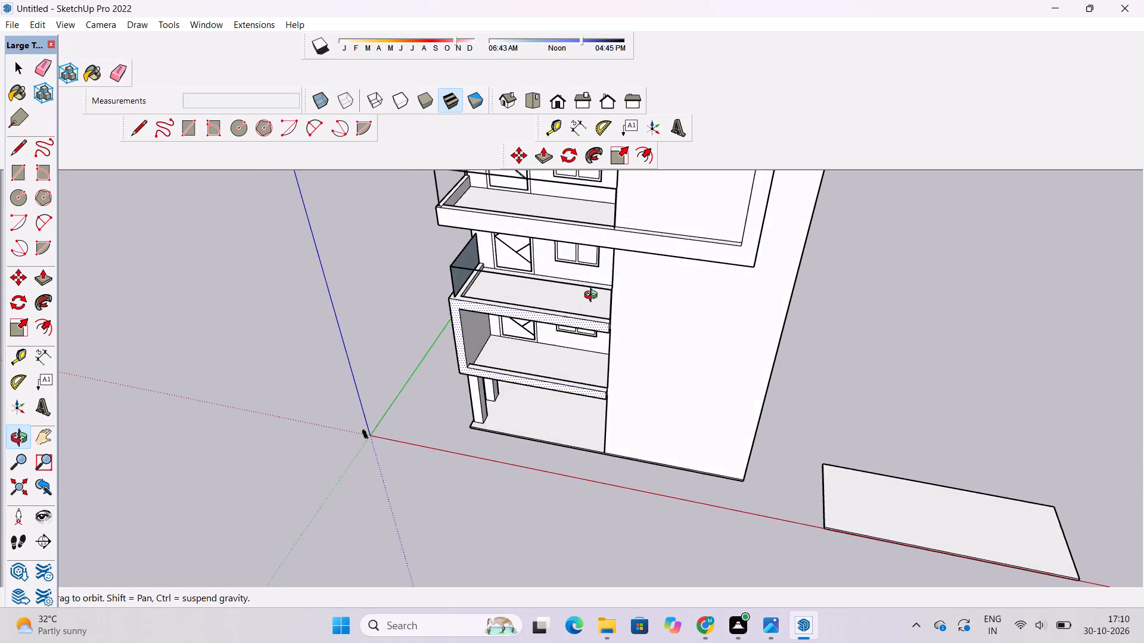
Examine the ground-floor columns and bottom balcony from the front, beneath and the column side of the building.
scroll(595, 293, up, 5)
drag(579, 296, 767, 317)
scroll(626, 331, down, 4)
shift+drag(624, 332, 638, 373)
drag(647, 380, 890, 339)
scroll(680, 343, up, 3)
drag(707, 351, 419, 364)
scroll(425, 352, down, 4)
drag(544, 415, 857, 180)
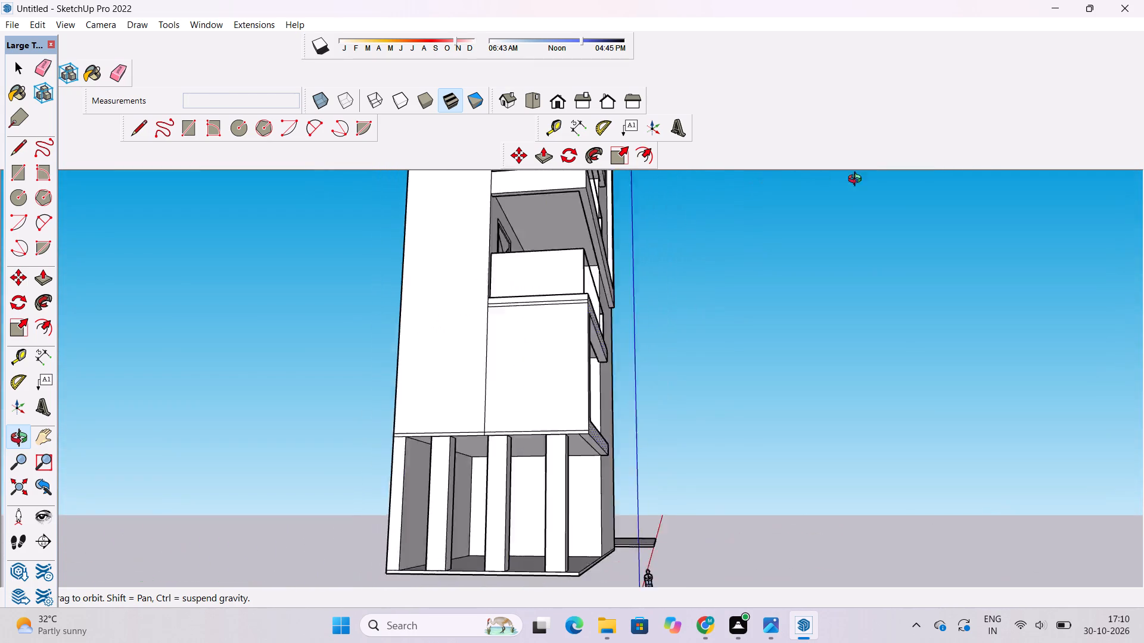
Erase the line segments between the ground-floor slab and the blank wall along the building's long side.
drag(857, 180, 1143, 348)
scroll(441, 416, down, 5)
shift+drag(442, 492, 405, 398)
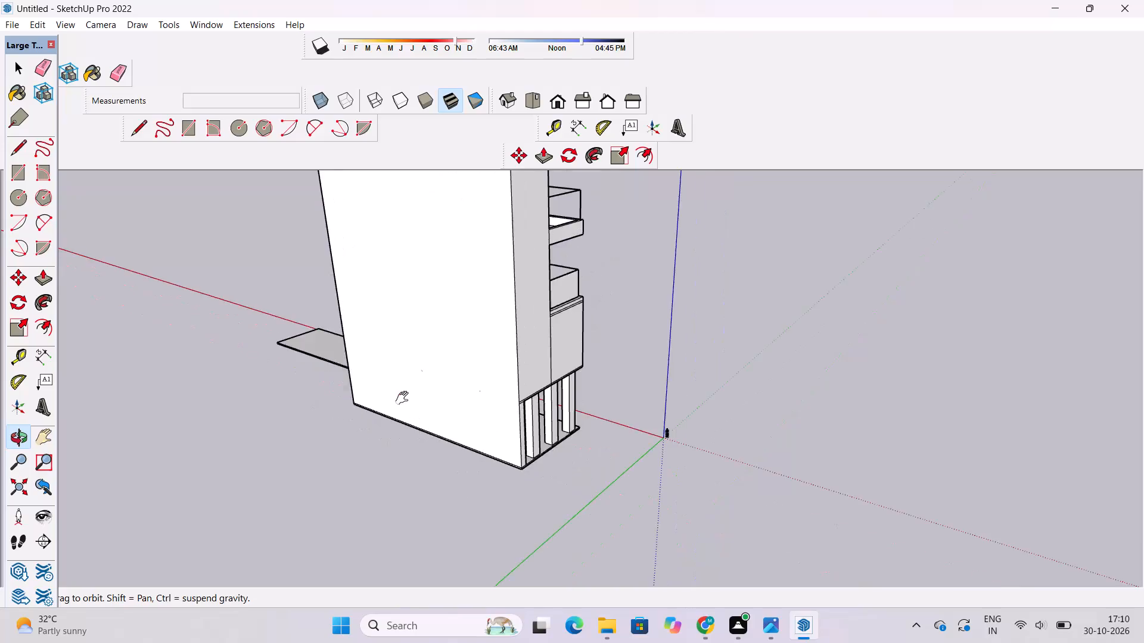
shift+drag(405, 398, 405, 401)
drag(403, 396, 555, 320)
scroll(545, 474, up, 13)
shift+drag(526, 463, 528, 428)
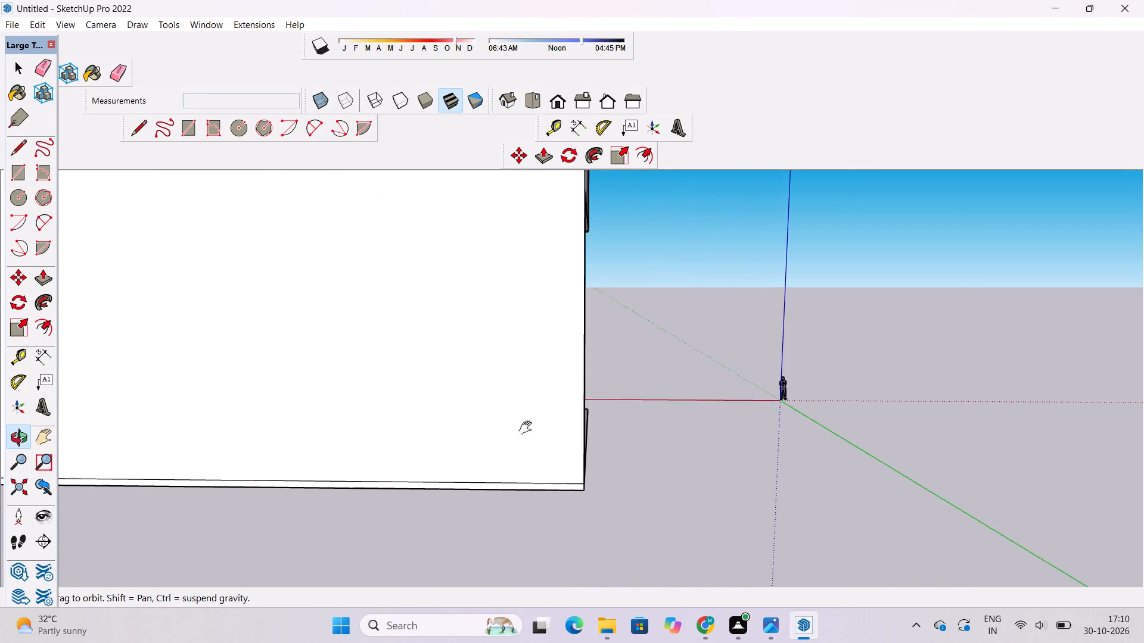
shift+drag(528, 428, 531, 408)
drag(520, 414, 378, 450)
scroll(382, 460, up, 8)
shift+drag(448, 437, 442, 450)
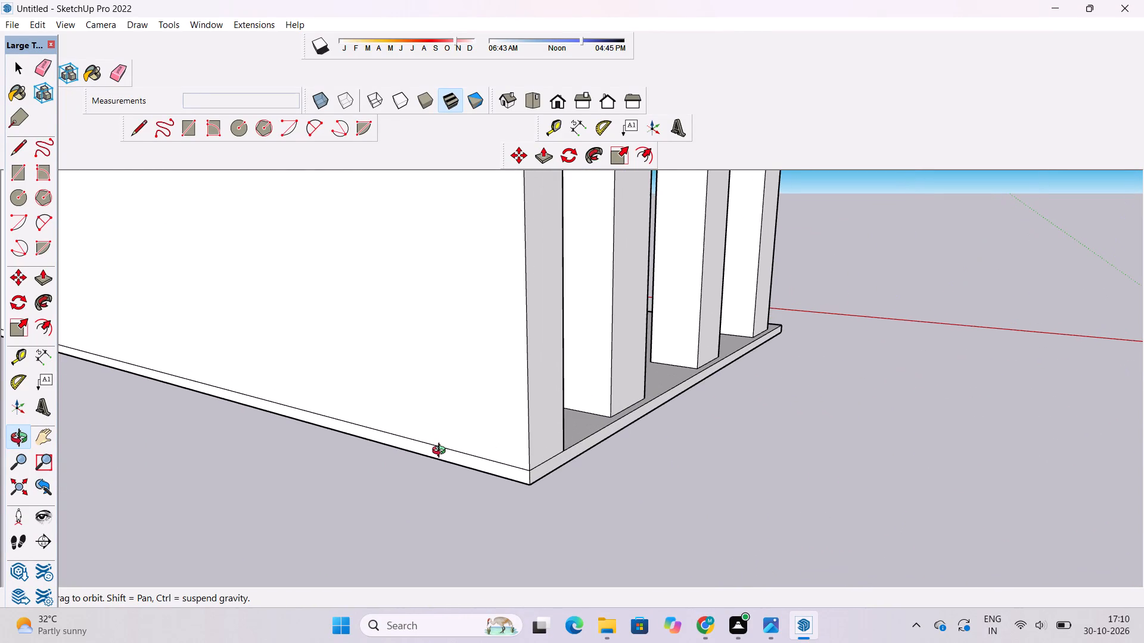
key(e)
drag(464, 437, 472, 458)
scroll(447, 464, down, 10)
key(o)
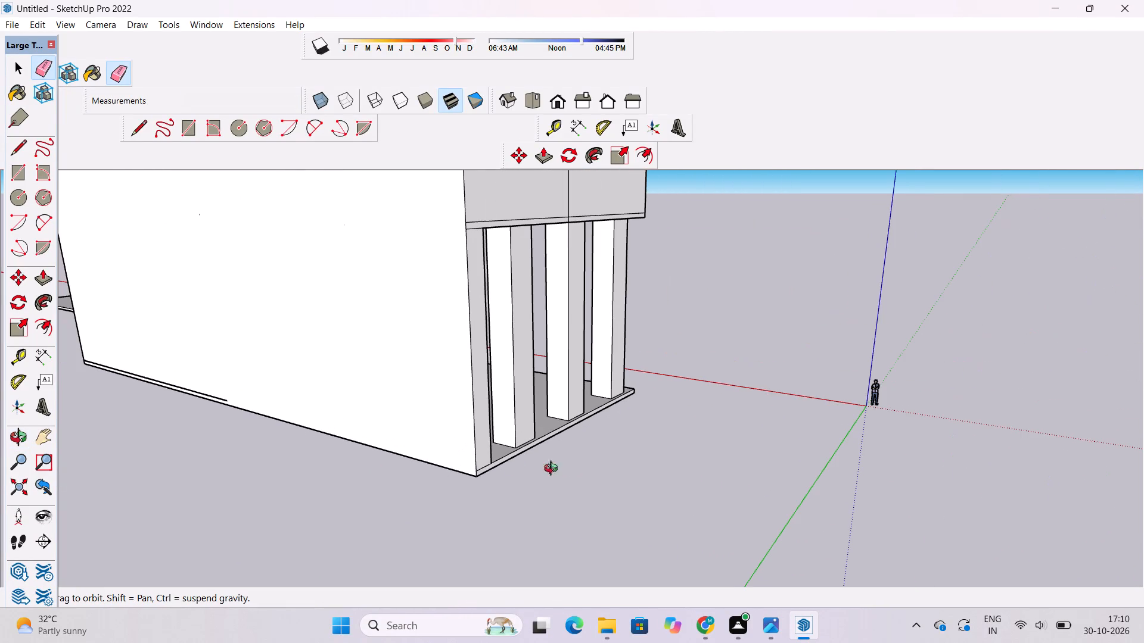
scroll(182, 424, up, 5)
key(e)
drag(229, 372, 235, 384)
click(249, 387)
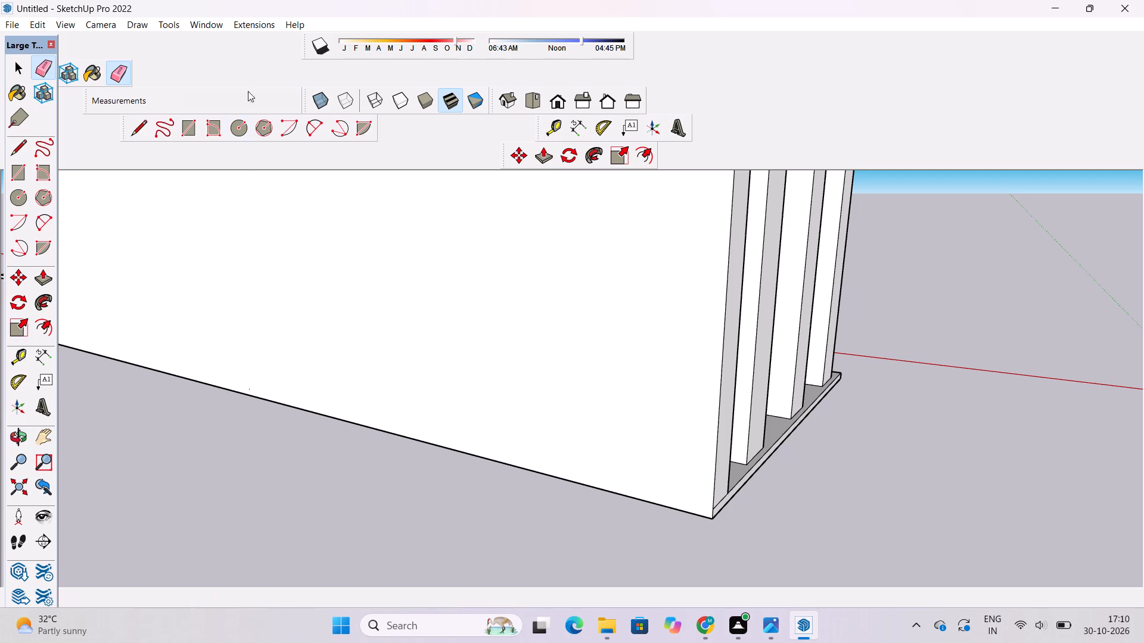
Examine the building's front elevation and the side wall of the bottom balcony.
click(559, 101)
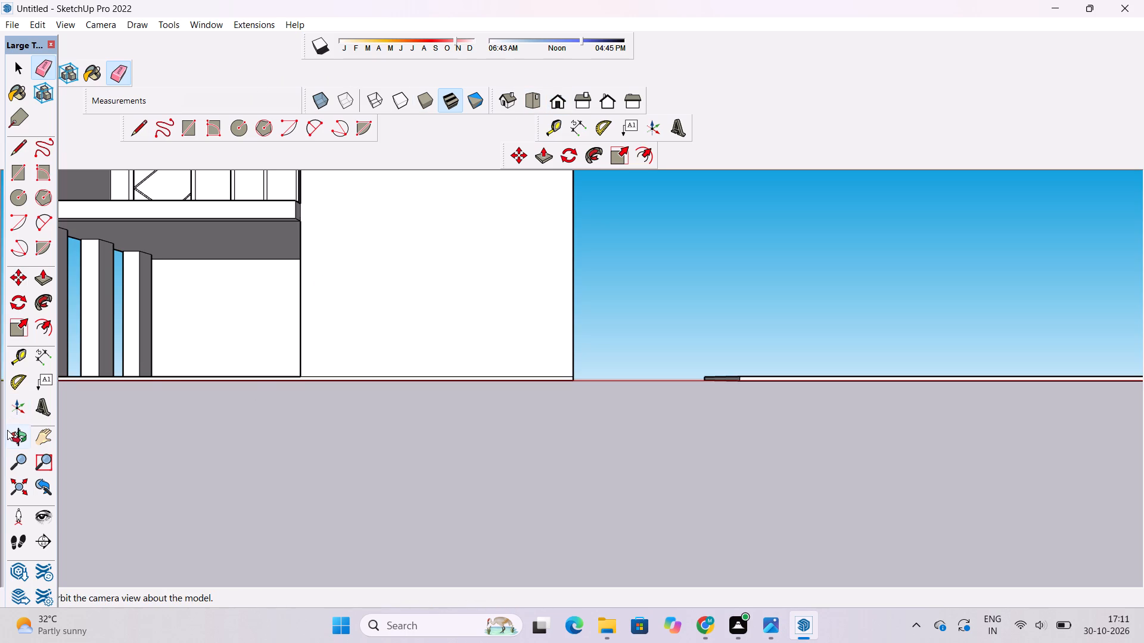
click(7, 430)
scroll(515, 356, down, 9)
shift+drag(392, 355, 492, 466)
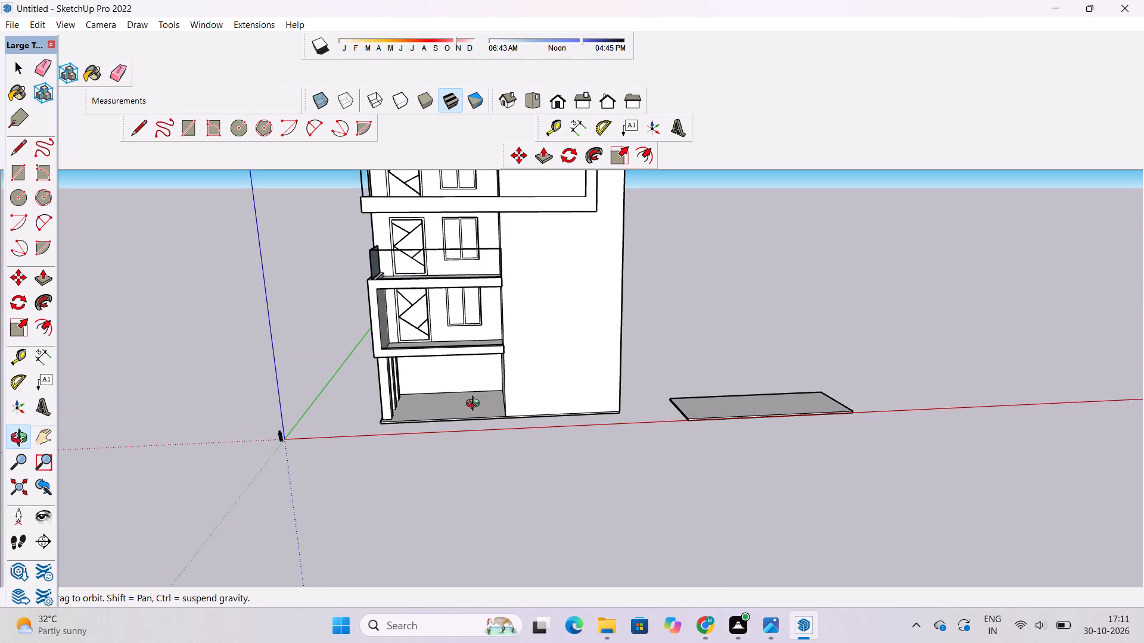
shift+drag(476, 360, 503, 411)
drag(504, 423, 496, 477)
shift+drag(468, 407, 513, 450)
drag(513, 450, 476, 458)
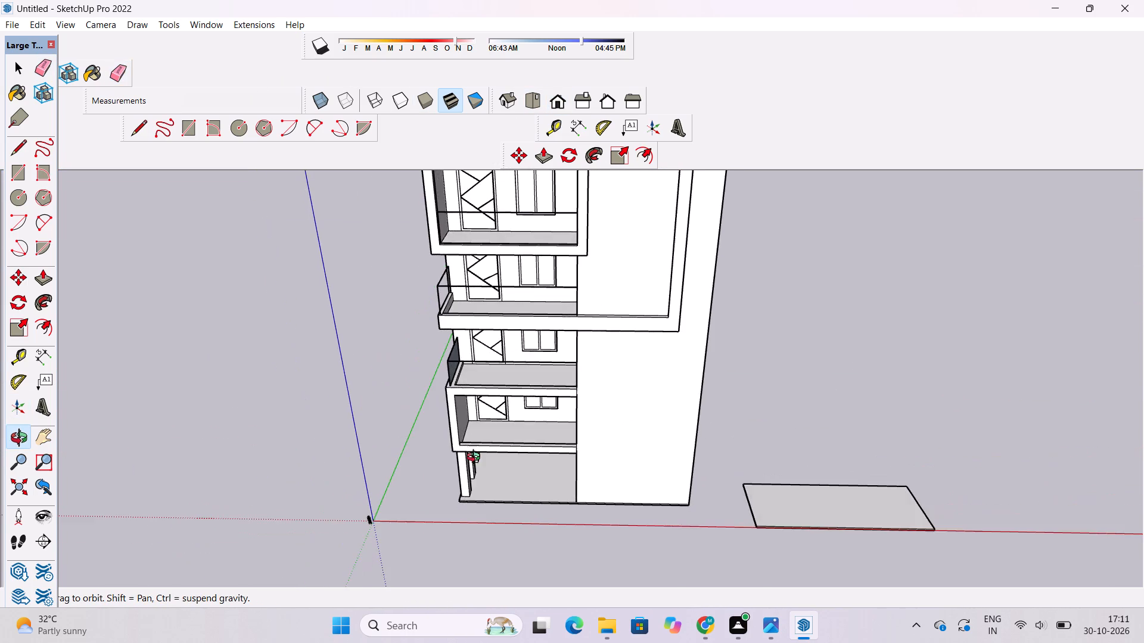
scroll(477, 454, up, 7)
shift+drag(453, 412, 472, 480)
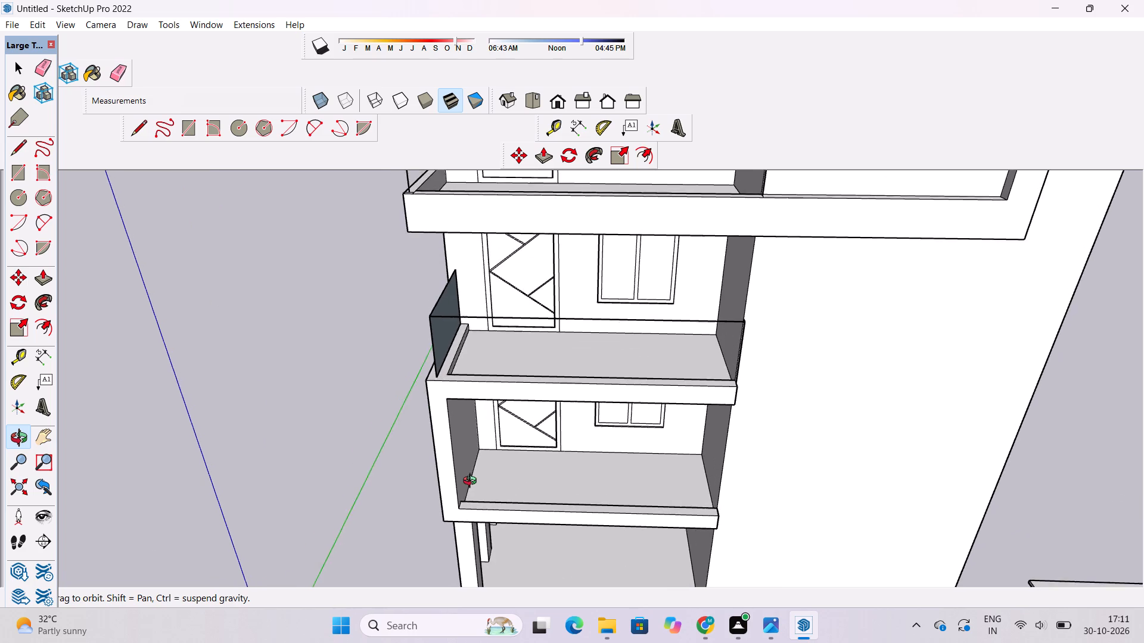
drag(472, 482, 442, 397)
shift+drag(460, 438, 458, 421)
drag(458, 421, 468, 434)
Push/Pull the inner face of the bottom balcony's outer side wall outward 2' to thin the wall.
key(p)
scroll(468, 448, down, 3)
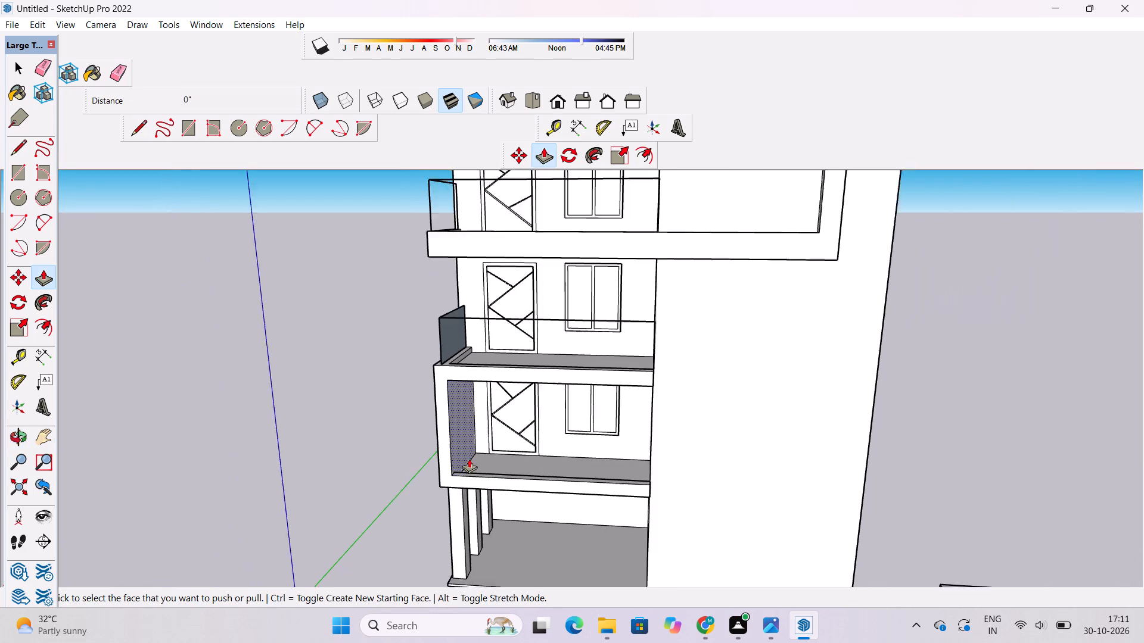
scroll(469, 458, down, 5)
scroll(456, 439, up, 8)
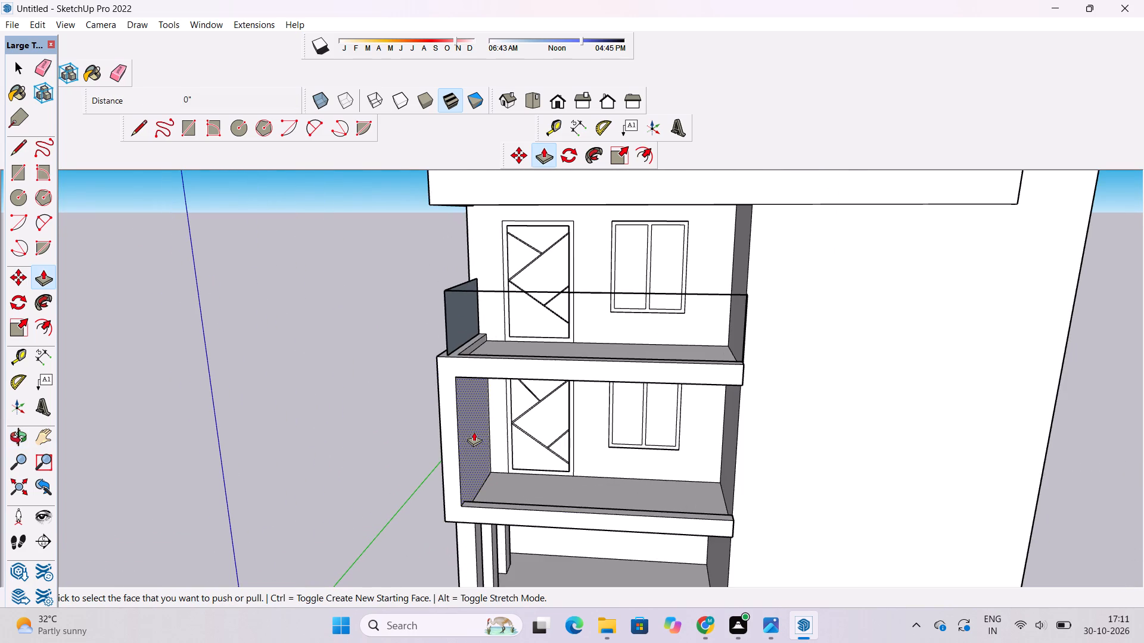
click(475, 430)
scroll(475, 430, up, 3)
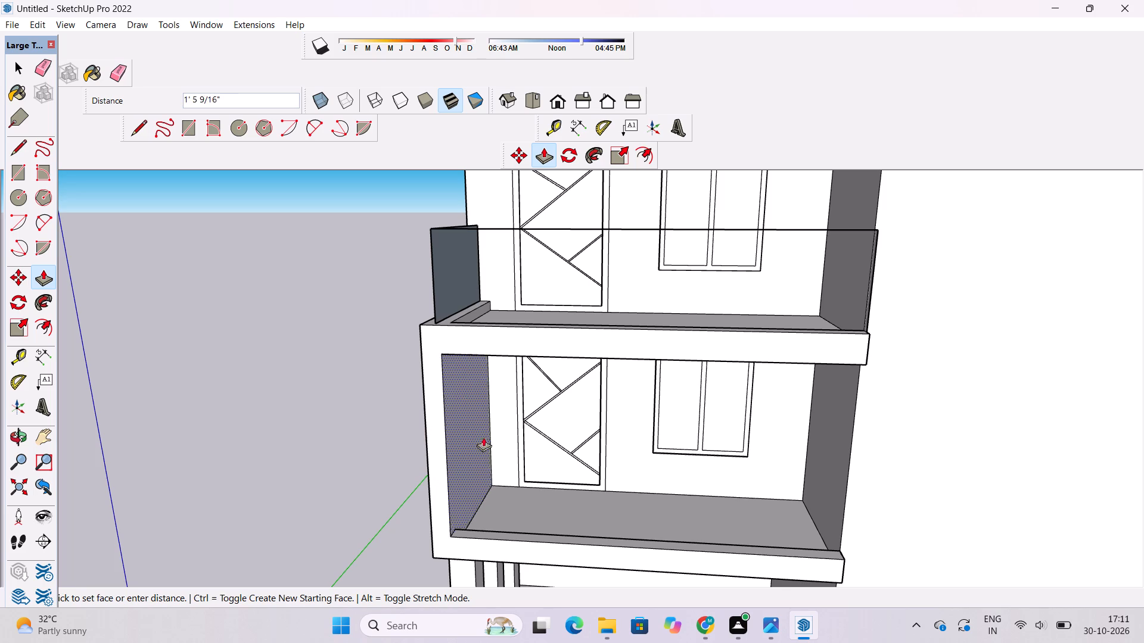
key(space)
key(p)
scroll(573, 458, up, 4)
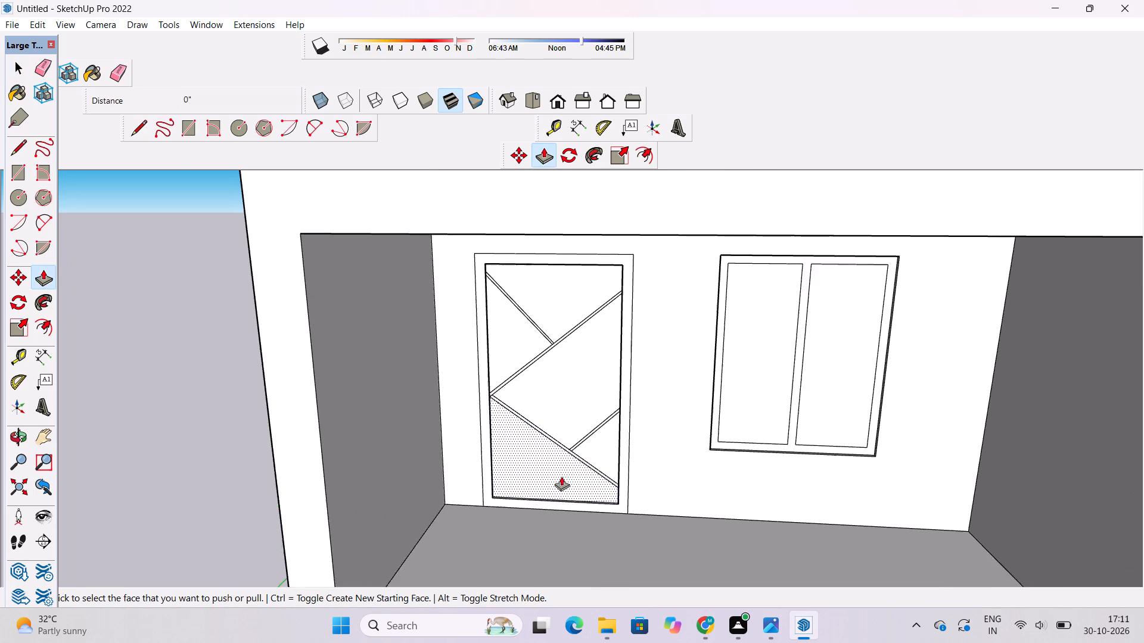
scroll(561, 476, up, 3)
click(430, 502)
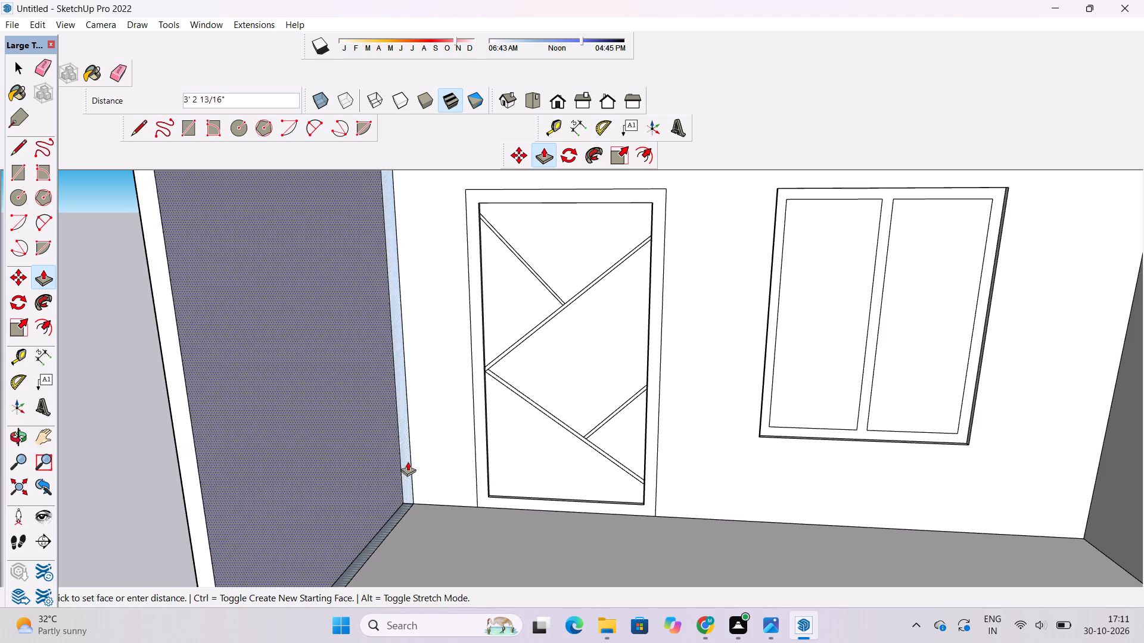
click(409, 457)
scroll(479, 441, down, 6)
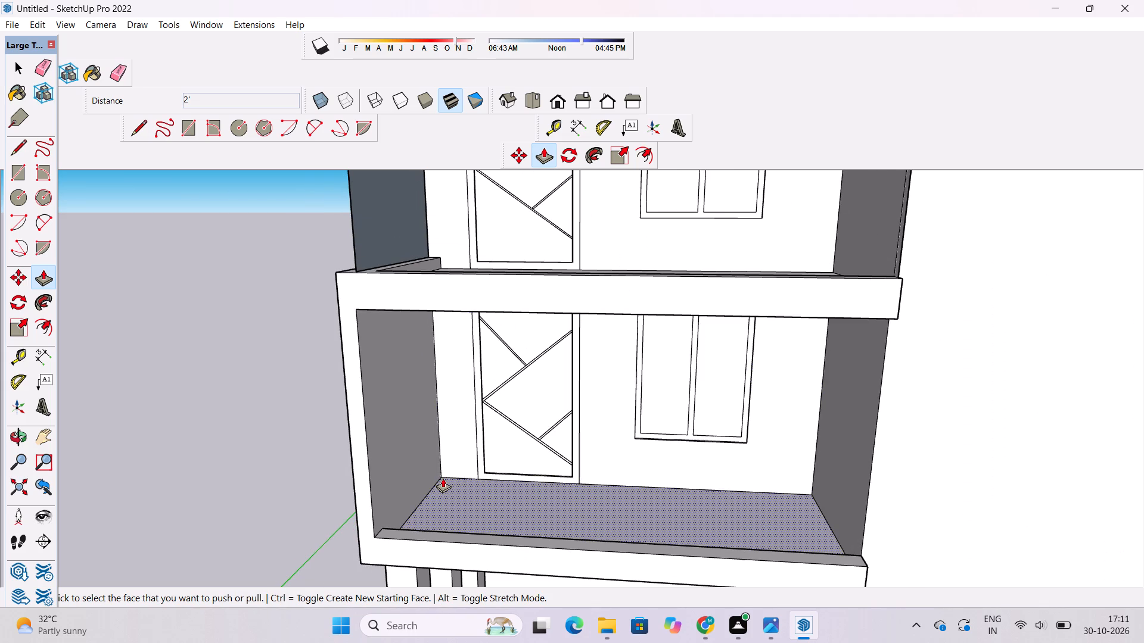
Draw a vertical line about 34' high on the bottom balcony's inner side wall, from the front lip's back edge to the overhead beam.
key(l)
click(388, 529)
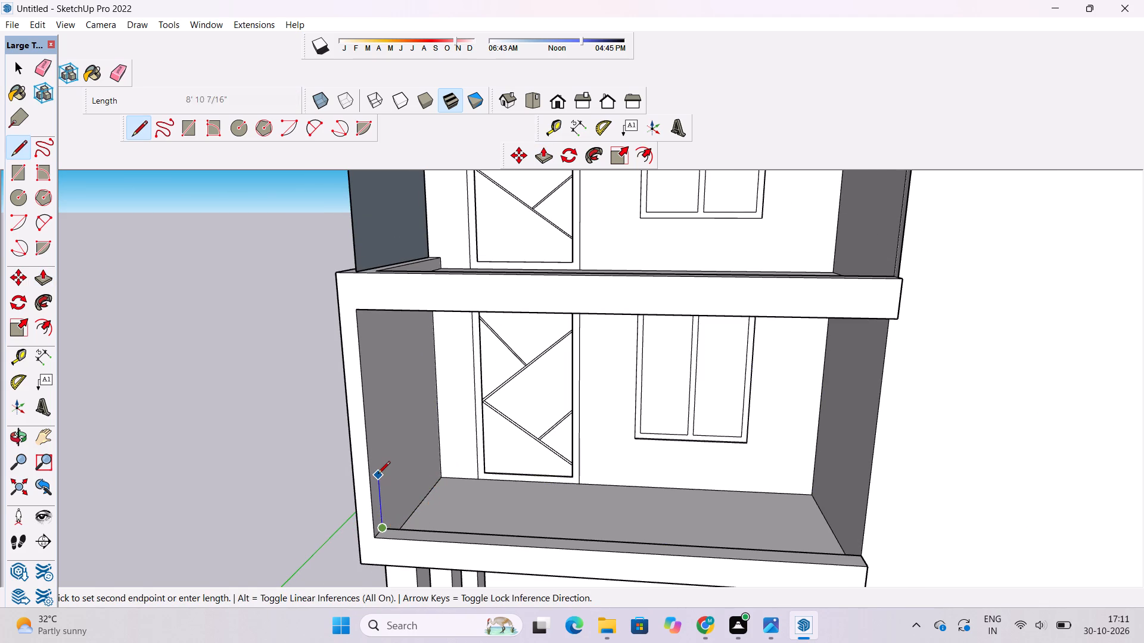
scroll(378, 475, up, 5)
key(o)
drag(425, 537, 361, 482)
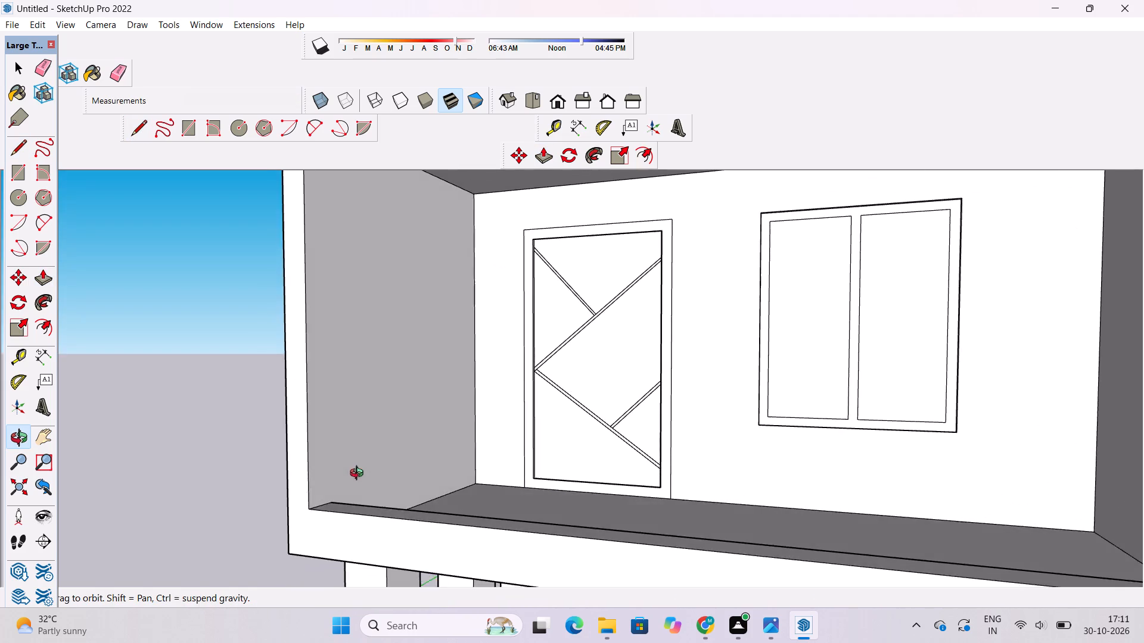
drag(360, 474, 442, 584)
drag(442, 584, 426, 561)
key(l)
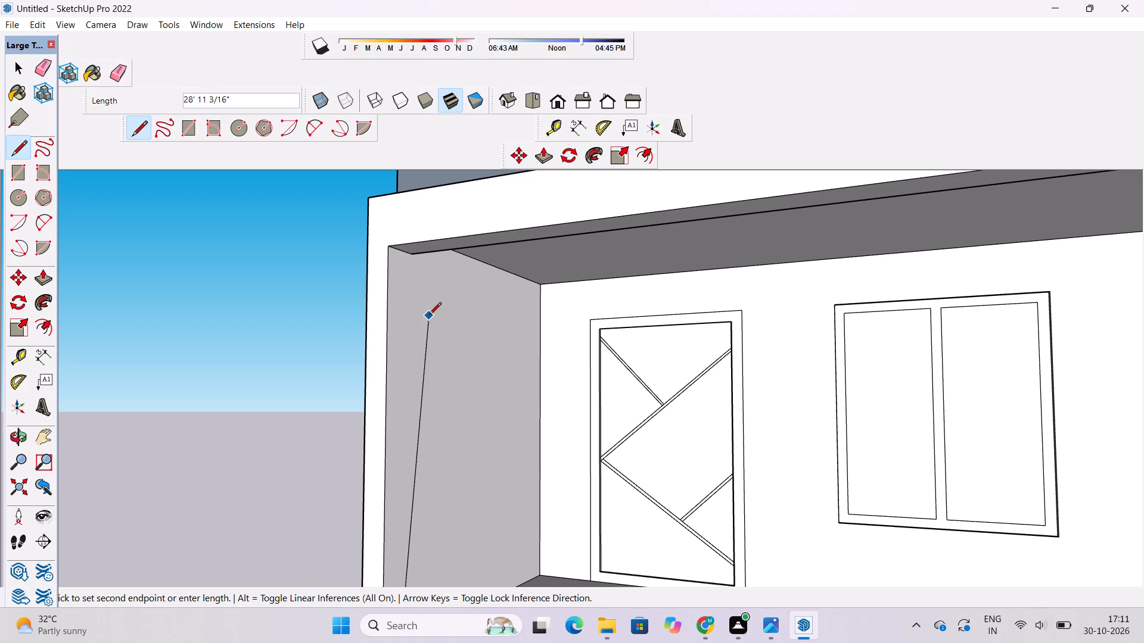
scroll(412, 254, up, 4)
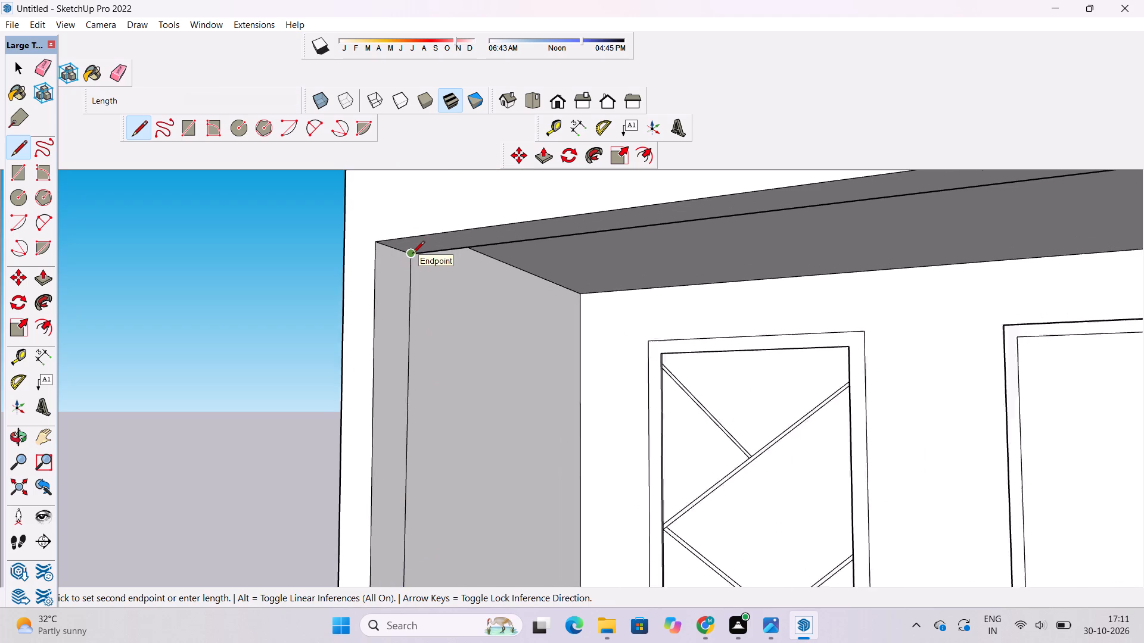
scroll(412, 254, up, 17)
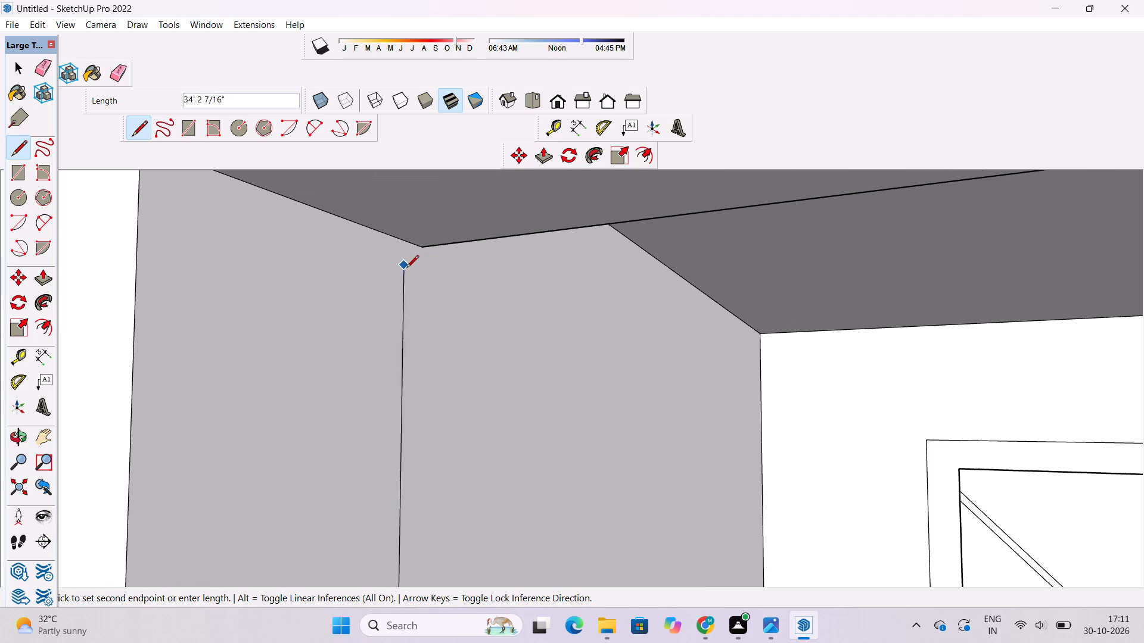
scroll(422, 245, up, 4)
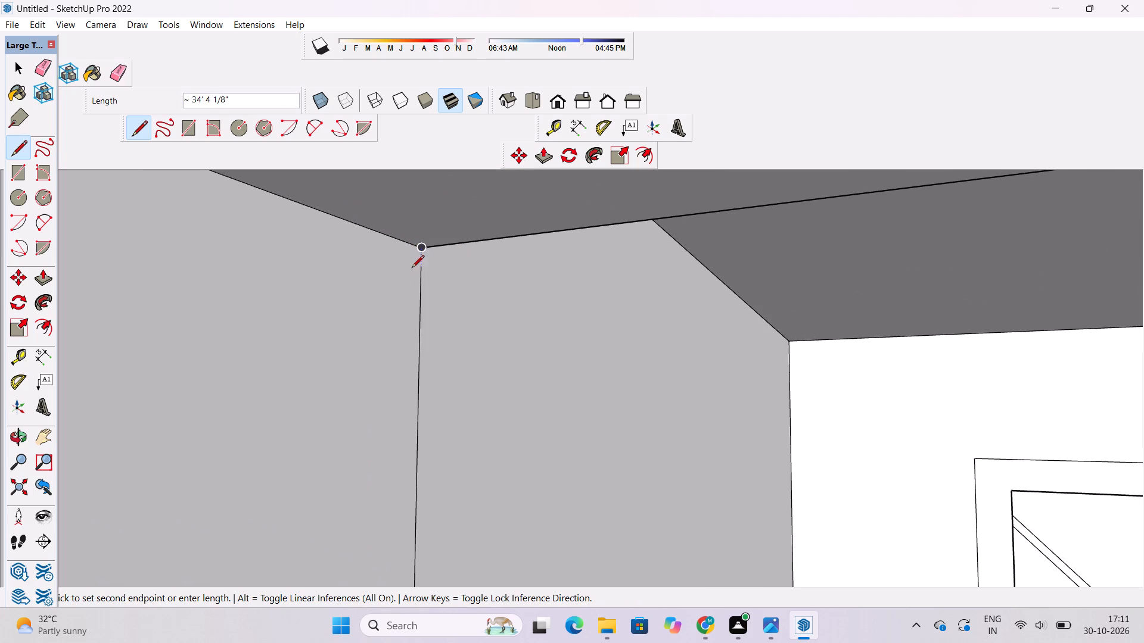
click(384, 236)
Push/Pull the narrow front strip of the bottom balcony's inner side wall by 2' to form a side lip.
scroll(396, 227, down, 20)
scroll(396, 227, down, 3)
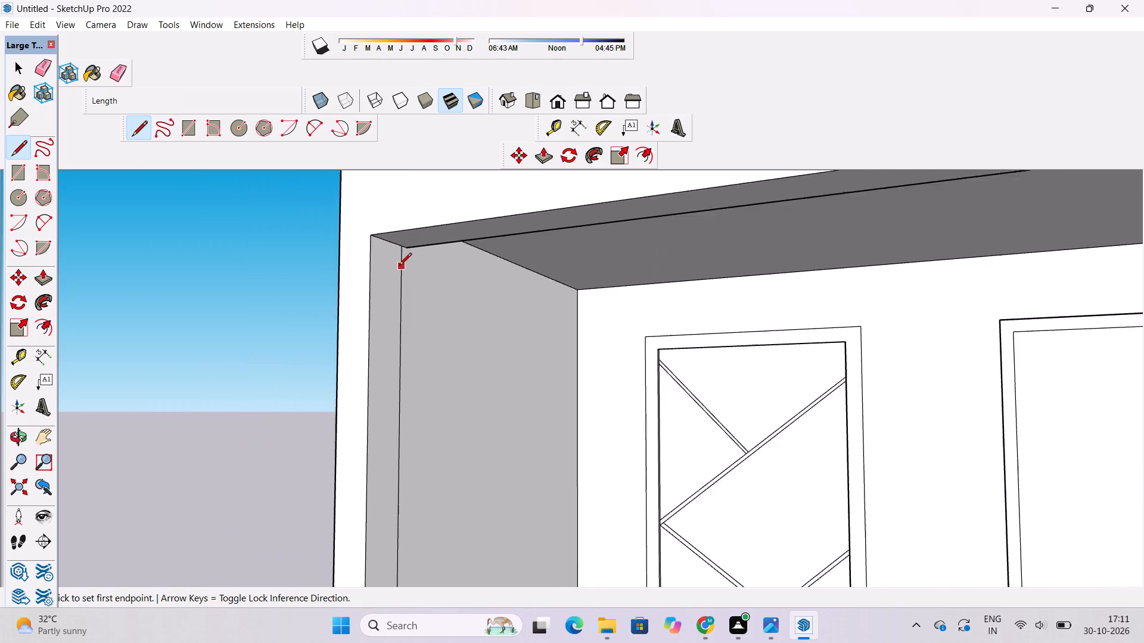
scroll(399, 266, down, 4)
key(p)
click(381, 295)
scroll(381, 295, down, 8)
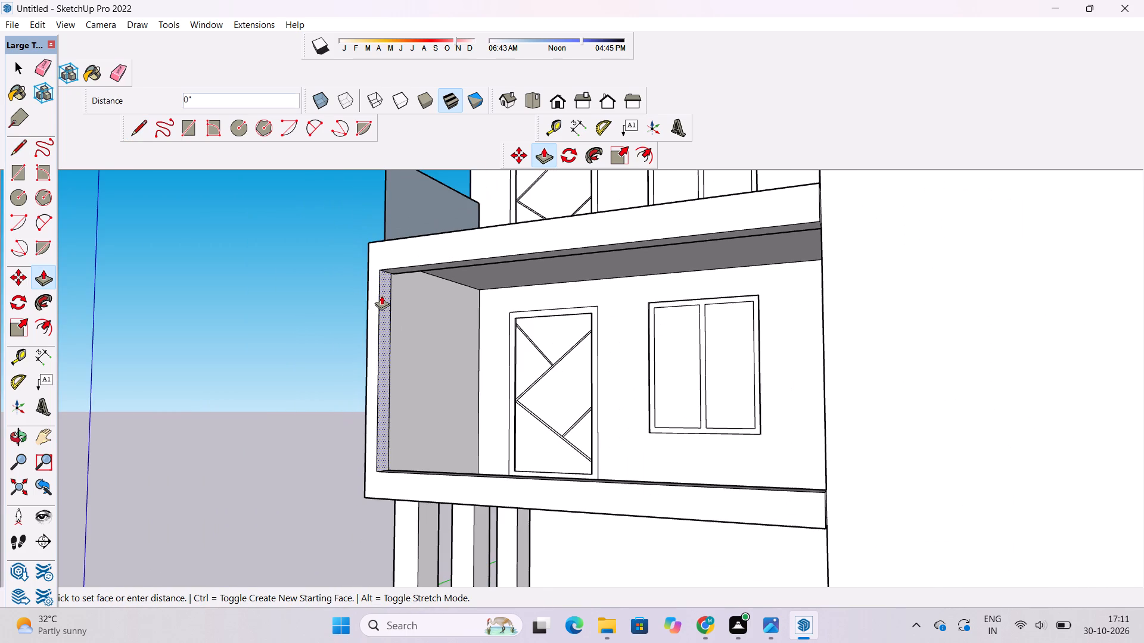
scroll(388, 301, down, 11)
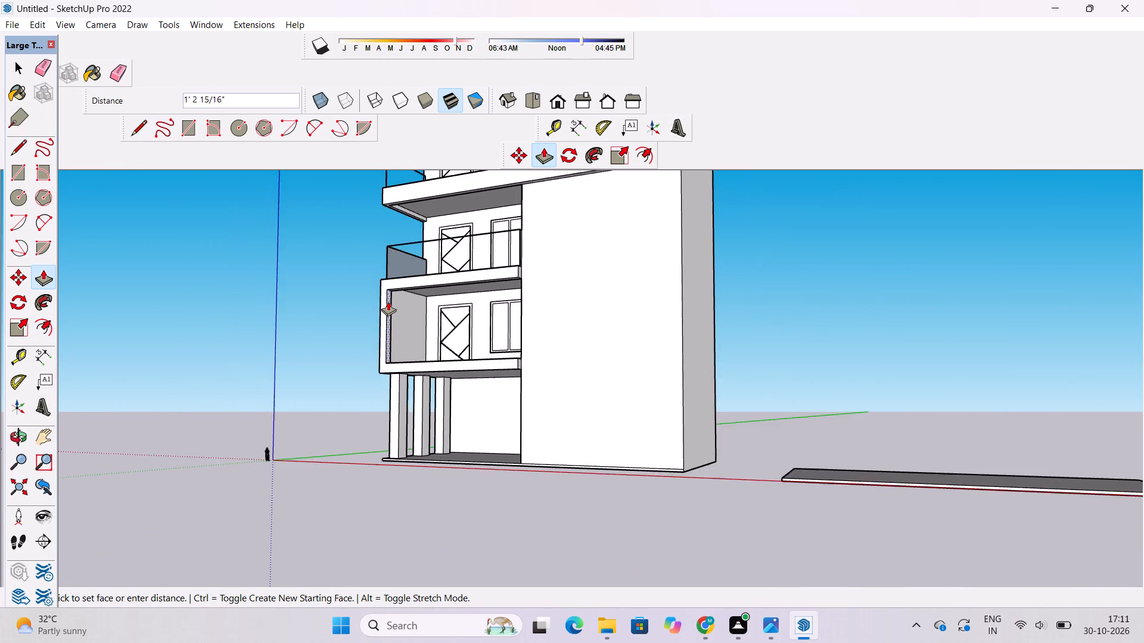
scroll(388, 301, down, 9)
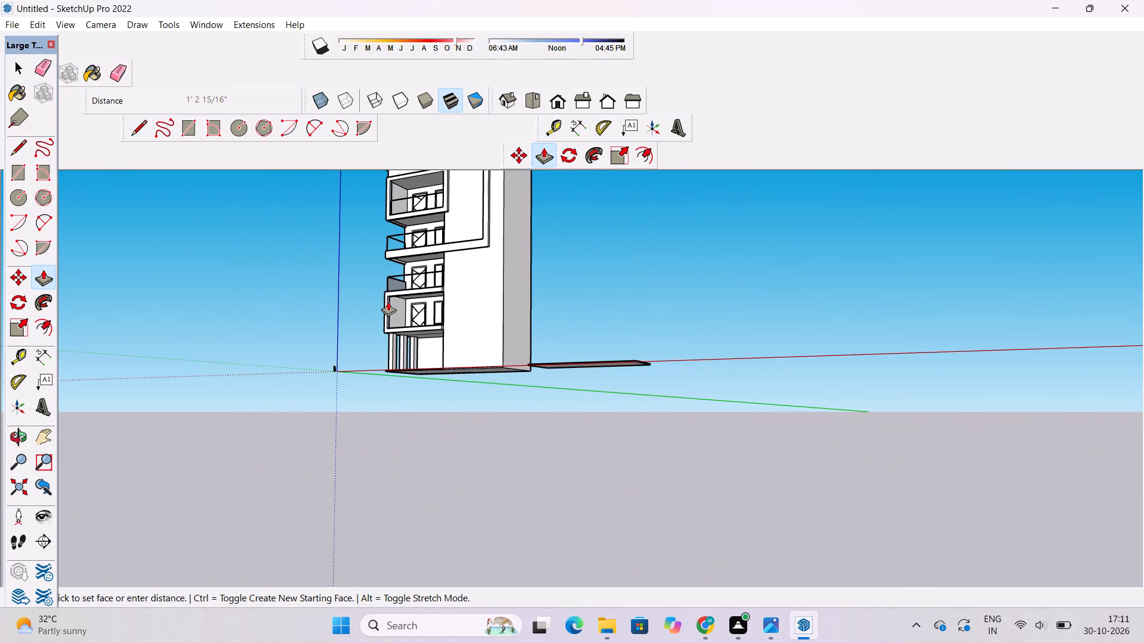
text(2')
key(Return)
Examine the bottom balcony's new side lip against the rest of the front elevation.
key(o)
drag(355, 332, 499, 446)
scroll(391, 327, up, 4)
shift+drag(397, 355, 399, 375)
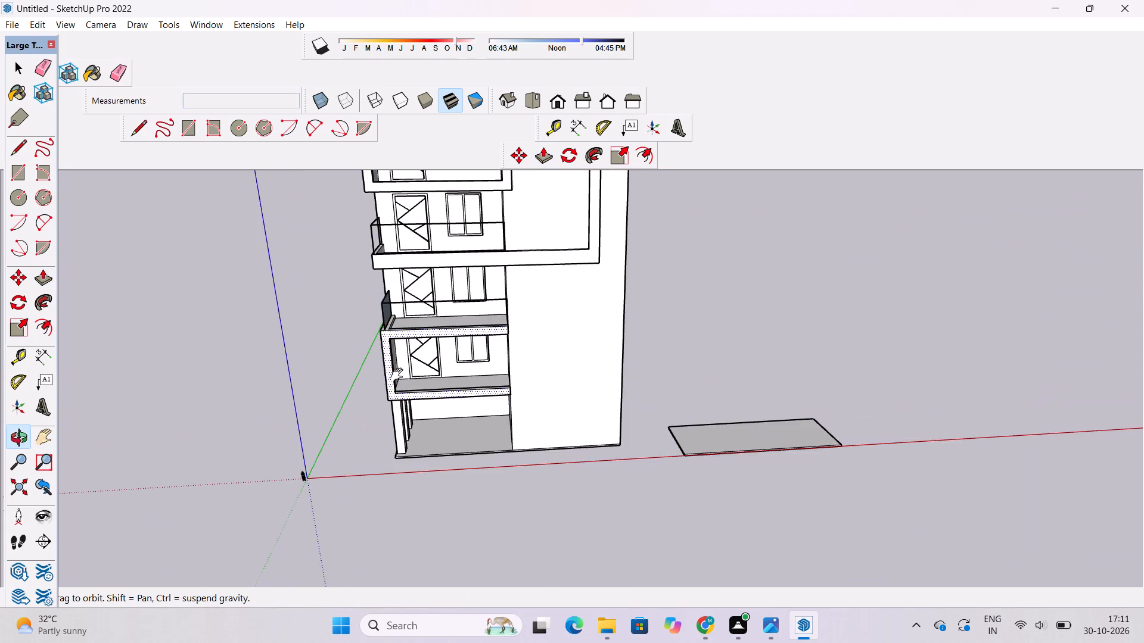
shift+drag(399, 375, 403, 395)
drag(405, 408, 405, 350)
scroll(399, 385, up, 5)
shift+click(402, 399)
key(space)
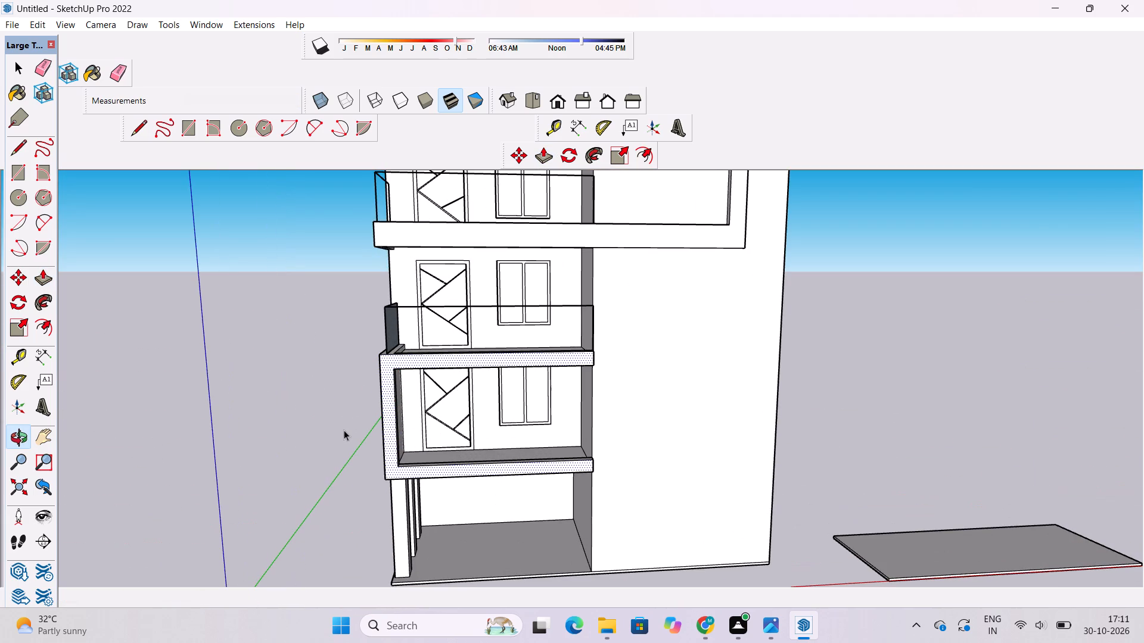
key(o)
scroll(363, 421, down, 3)
scroll(422, 383, down, 1)
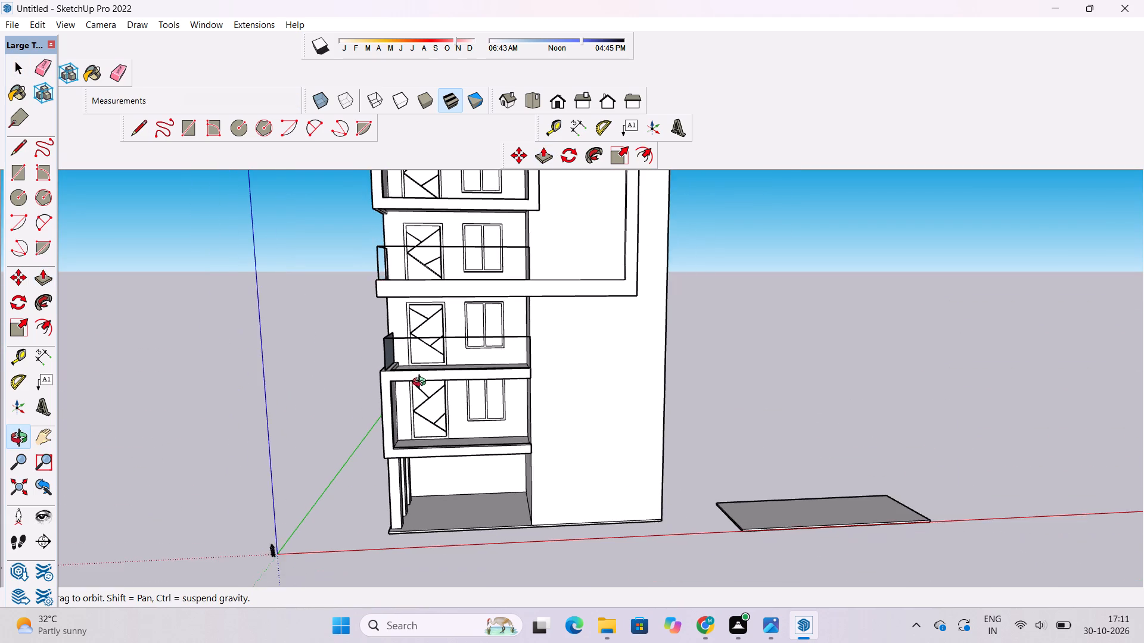
shift+drag(426, 382, 422, 436)
scroll(424, 433, down, 3)
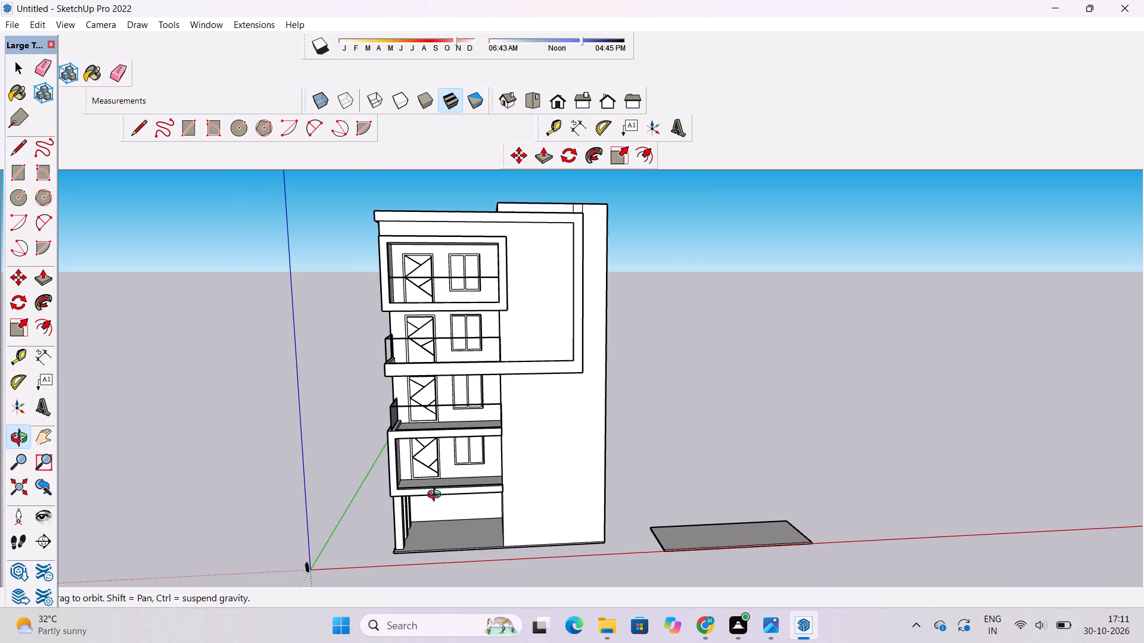
drag(436, 496, 431, 475)
shift+drag(443, 458, 446, 447)
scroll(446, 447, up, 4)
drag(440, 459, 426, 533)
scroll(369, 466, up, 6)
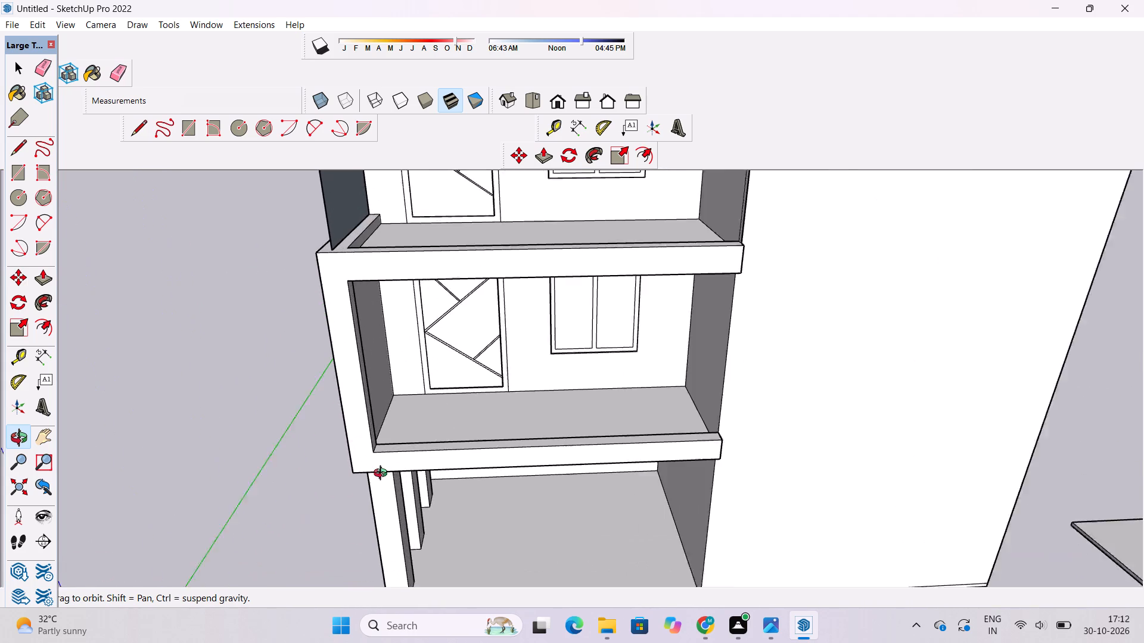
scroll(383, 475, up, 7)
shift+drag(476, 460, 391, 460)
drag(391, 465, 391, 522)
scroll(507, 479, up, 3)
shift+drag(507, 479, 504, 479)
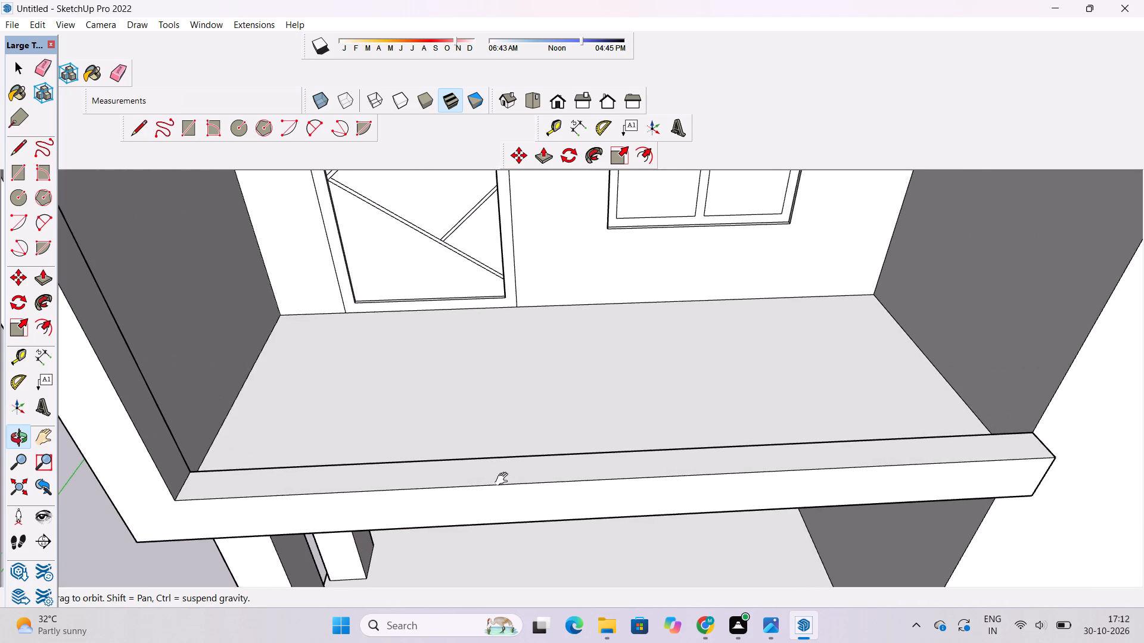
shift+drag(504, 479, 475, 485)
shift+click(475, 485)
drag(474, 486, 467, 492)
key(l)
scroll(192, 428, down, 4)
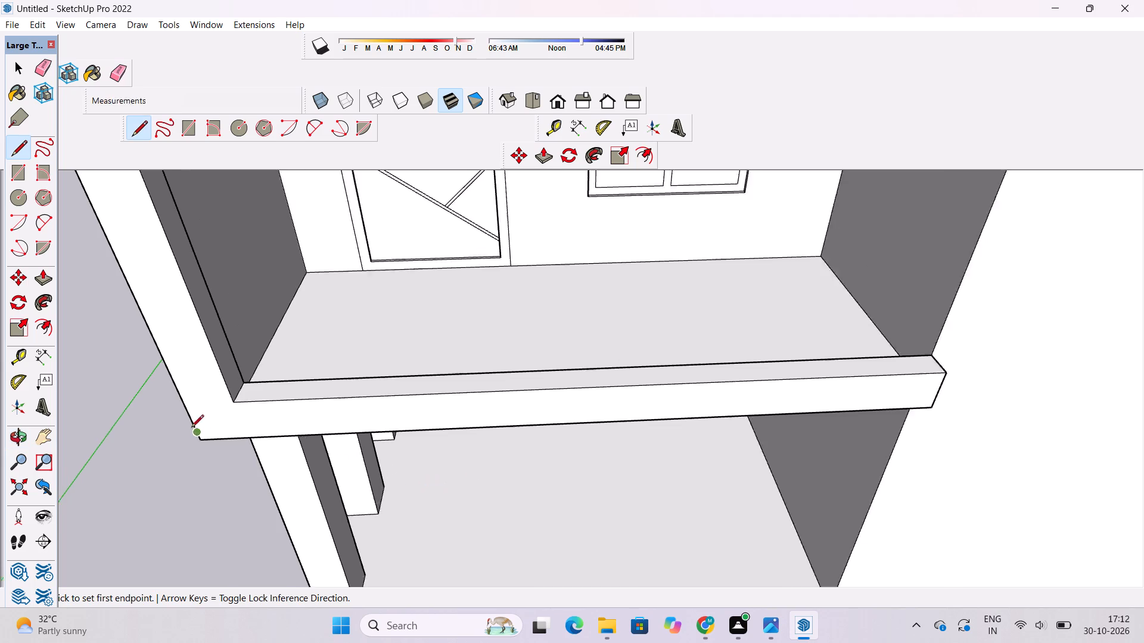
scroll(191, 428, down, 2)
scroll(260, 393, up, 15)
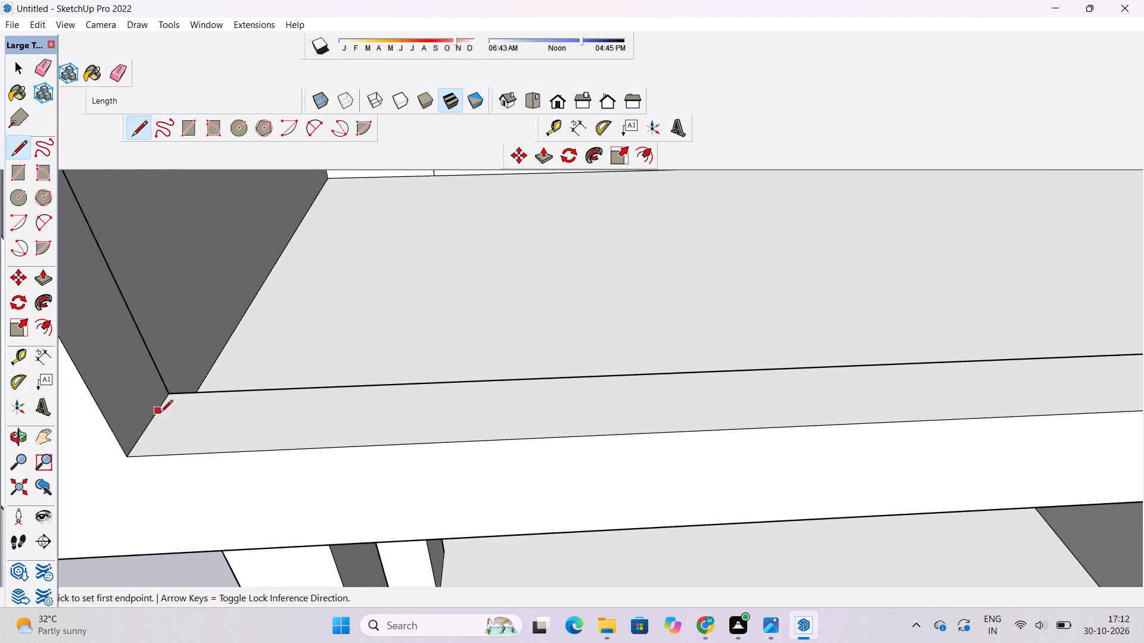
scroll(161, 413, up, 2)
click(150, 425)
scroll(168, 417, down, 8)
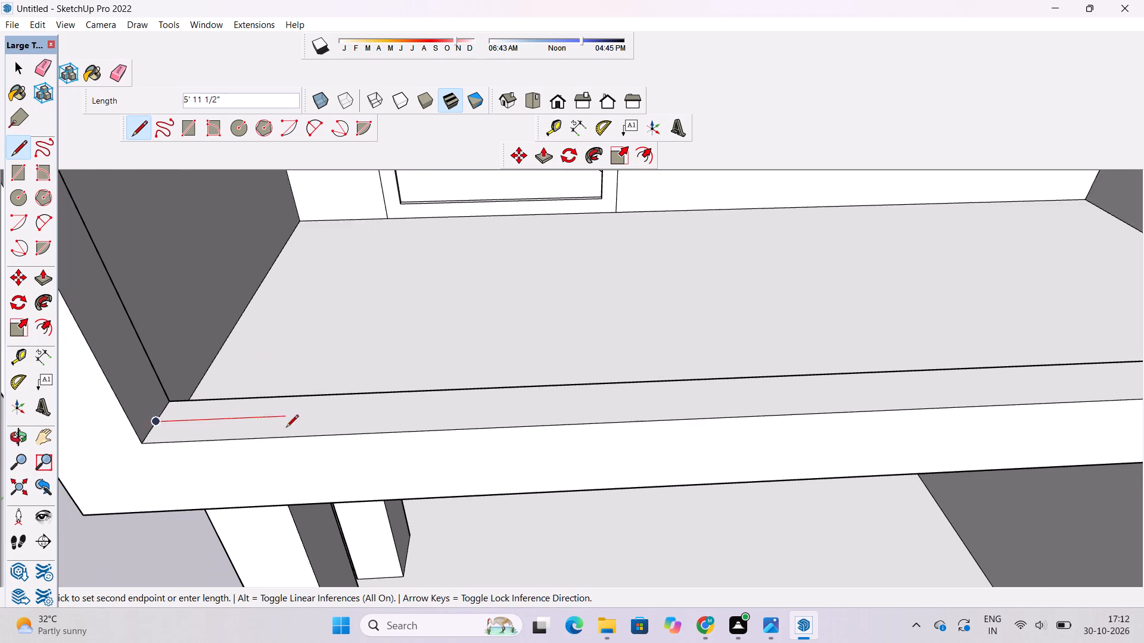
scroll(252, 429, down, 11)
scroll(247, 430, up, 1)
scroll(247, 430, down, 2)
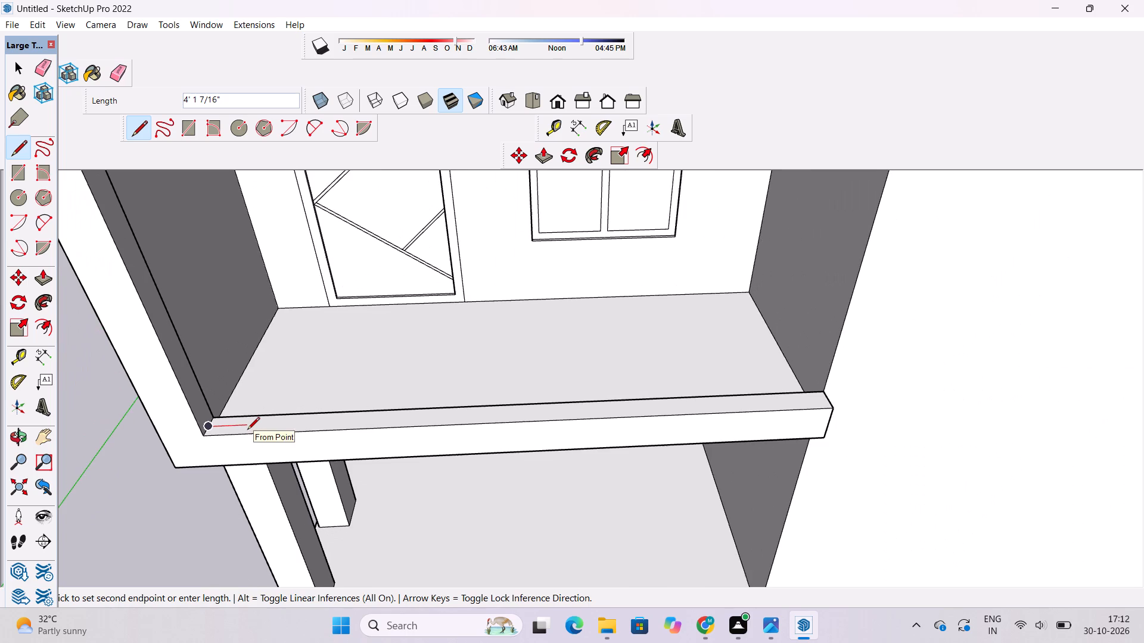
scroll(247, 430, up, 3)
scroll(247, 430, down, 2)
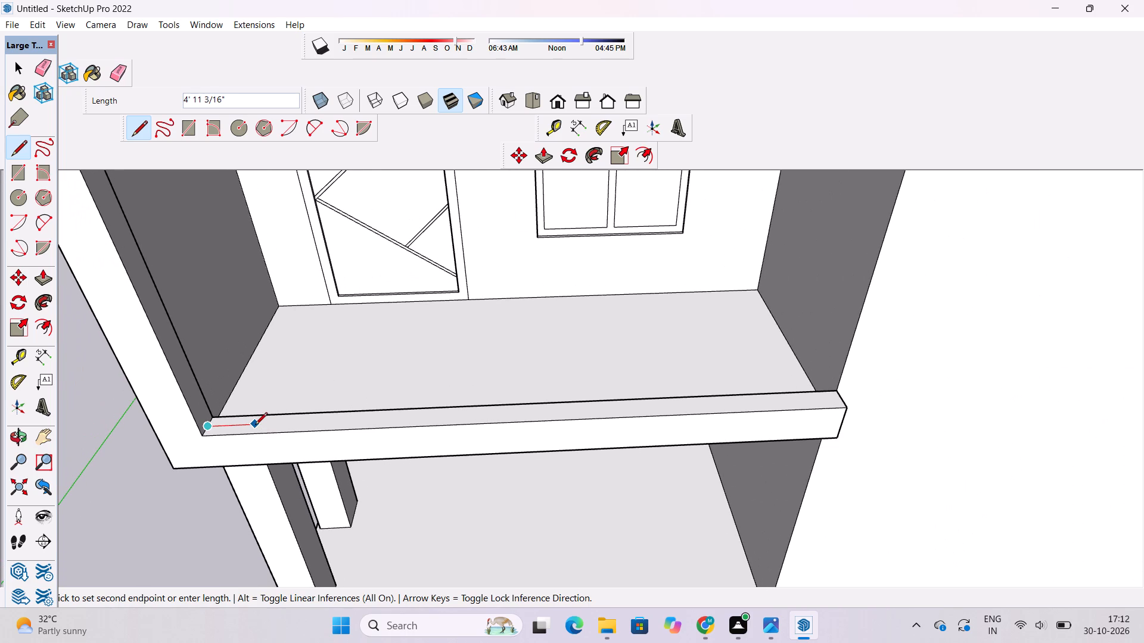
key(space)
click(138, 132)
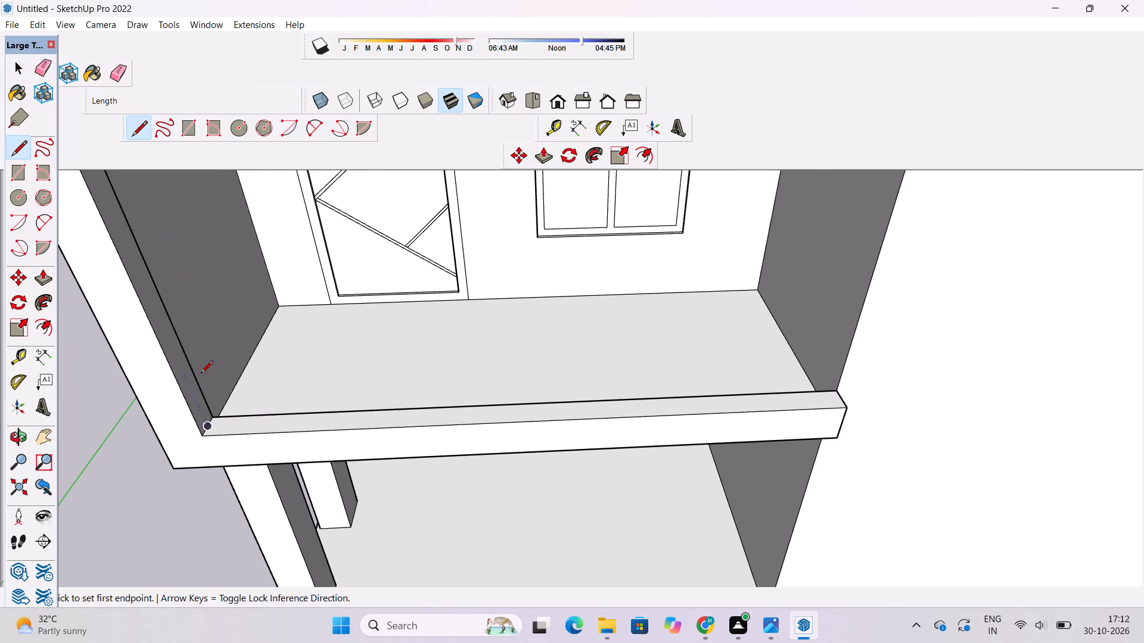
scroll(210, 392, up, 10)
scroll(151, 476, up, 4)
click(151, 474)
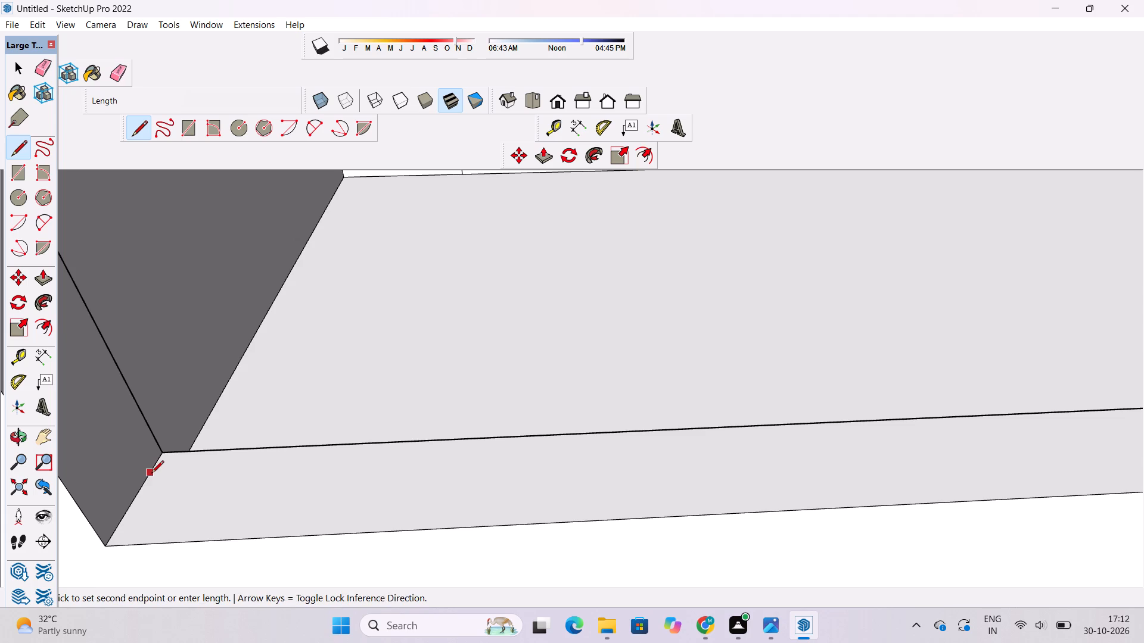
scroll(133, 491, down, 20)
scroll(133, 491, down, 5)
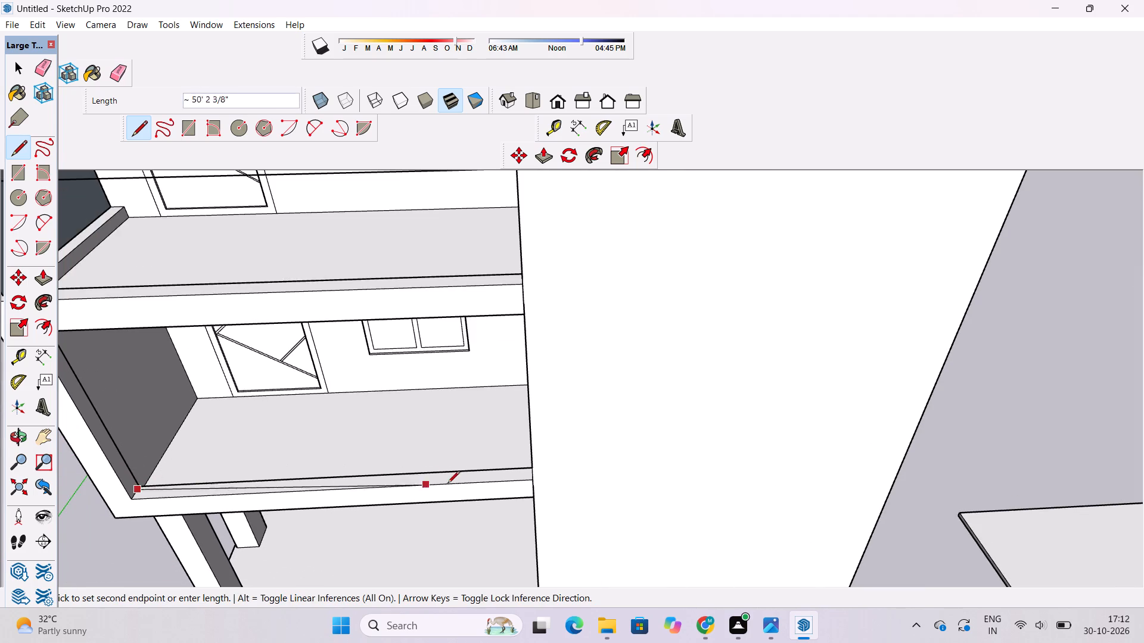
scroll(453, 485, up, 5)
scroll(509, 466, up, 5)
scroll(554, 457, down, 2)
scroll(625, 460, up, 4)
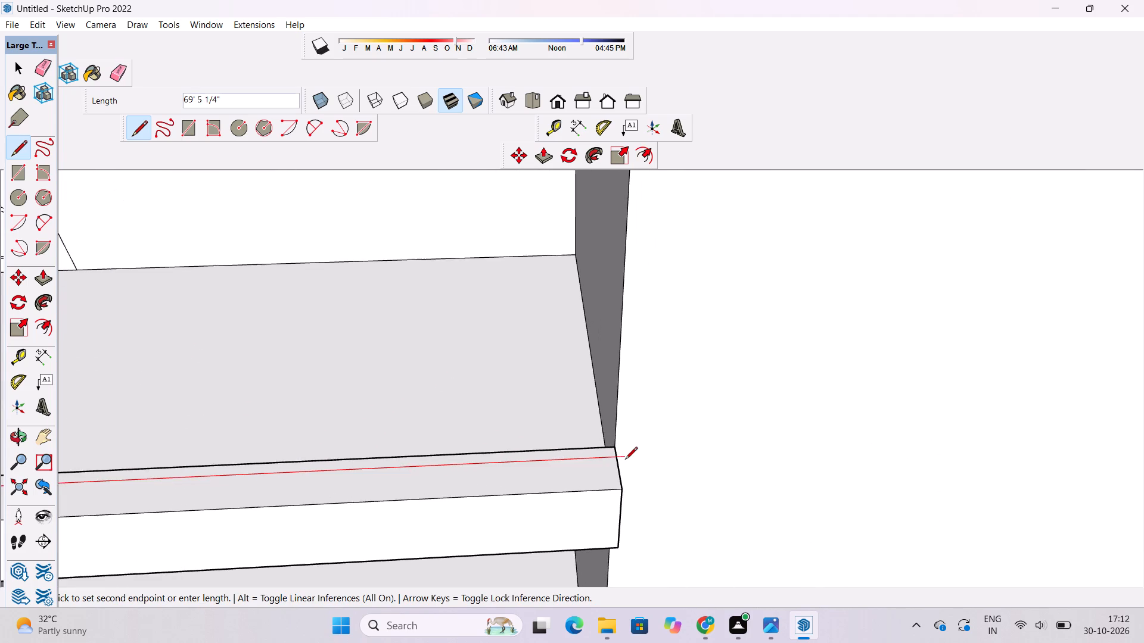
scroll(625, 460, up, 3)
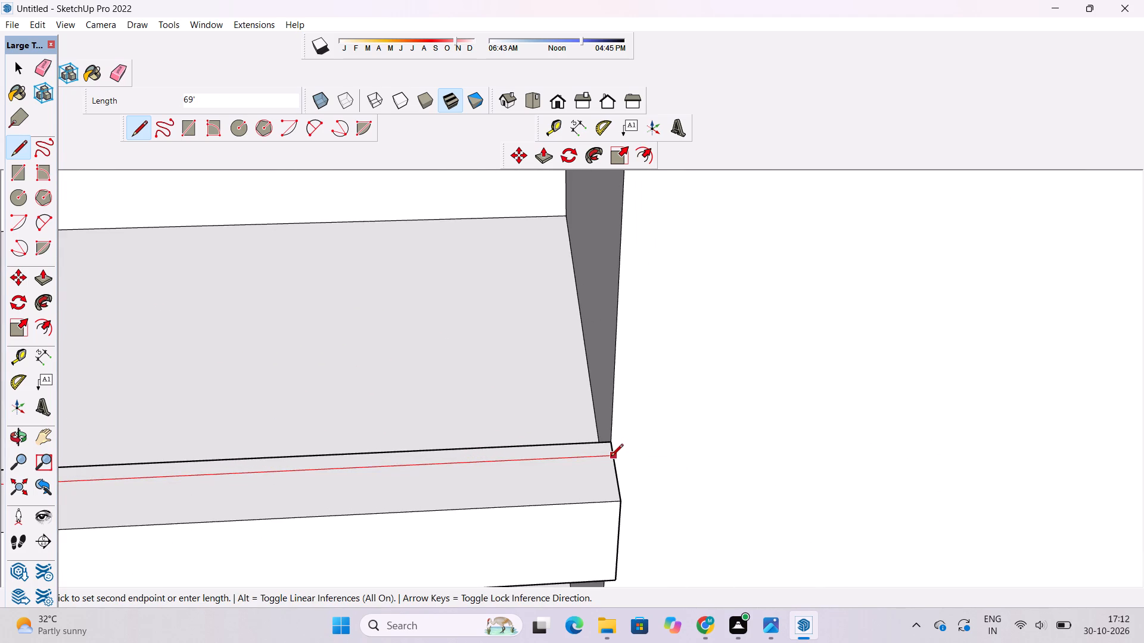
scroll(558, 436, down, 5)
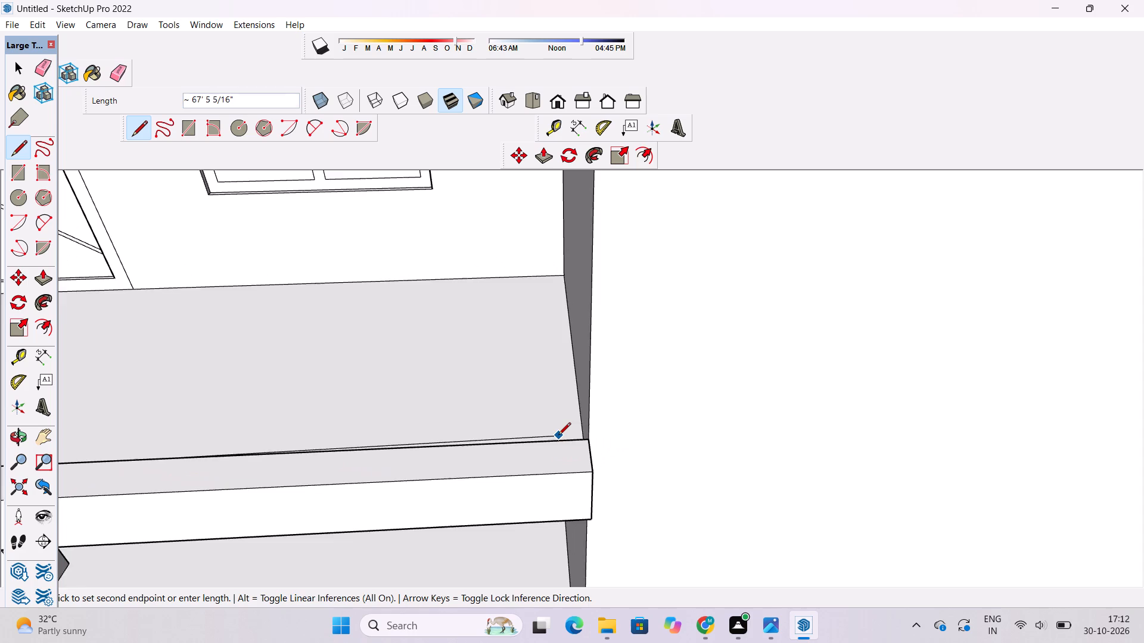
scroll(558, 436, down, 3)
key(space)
Push/Pull the inner end face of the bottom balcony's overhead beam outward about 1' 1 5/8", past the balcony opening.
text(o)
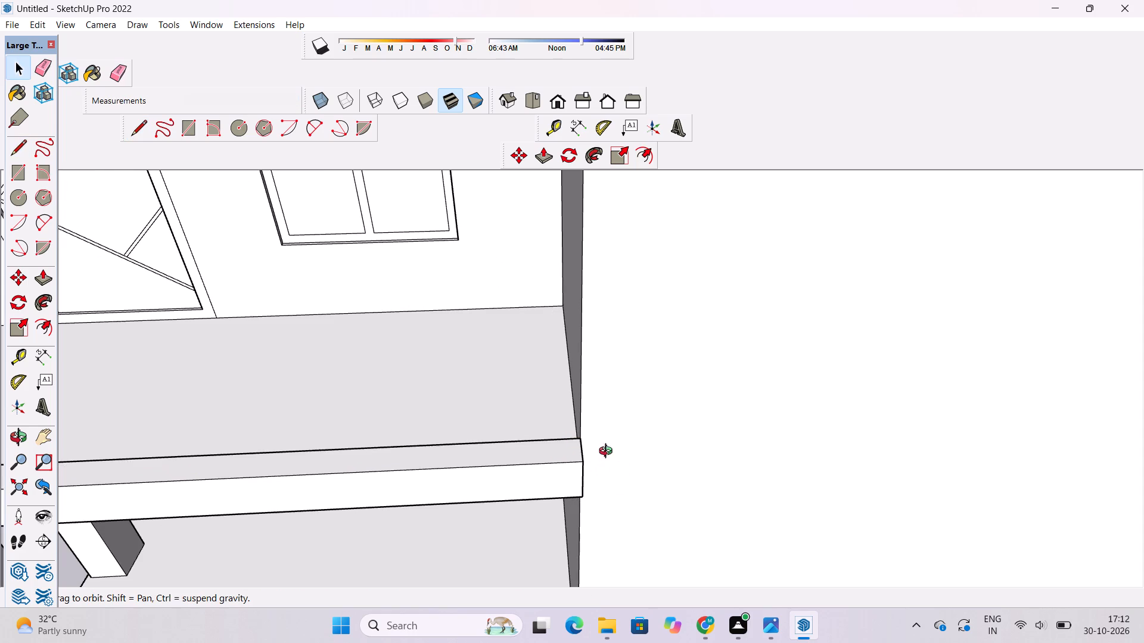
drag(623, 488, 545, 420)
scroll(483, 395, down, 4)
shift+drag(488, 403, 530, 450)
drag(536, 456, 523, 404)
scroll(523, 399, down, 6)
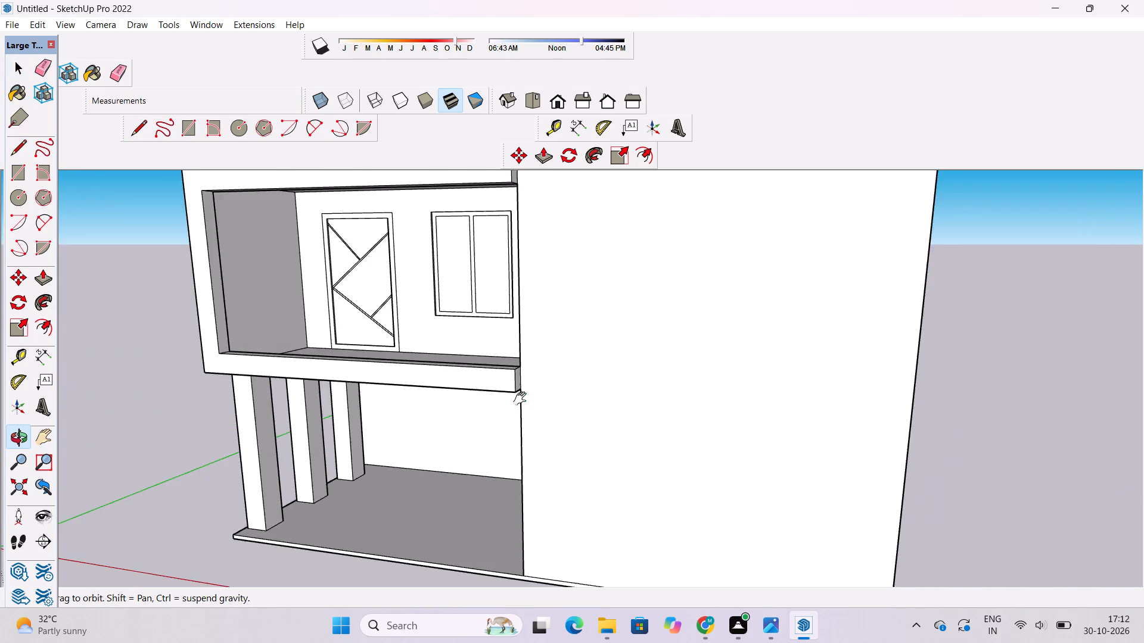
shift+drag(523, 403, 543, 457)
drag(543, 458, 492, 450)
scroll(487, 436, down, 6)
shift+drag(489, 437, 518, 463)
drag(526, 466, 554, 471)
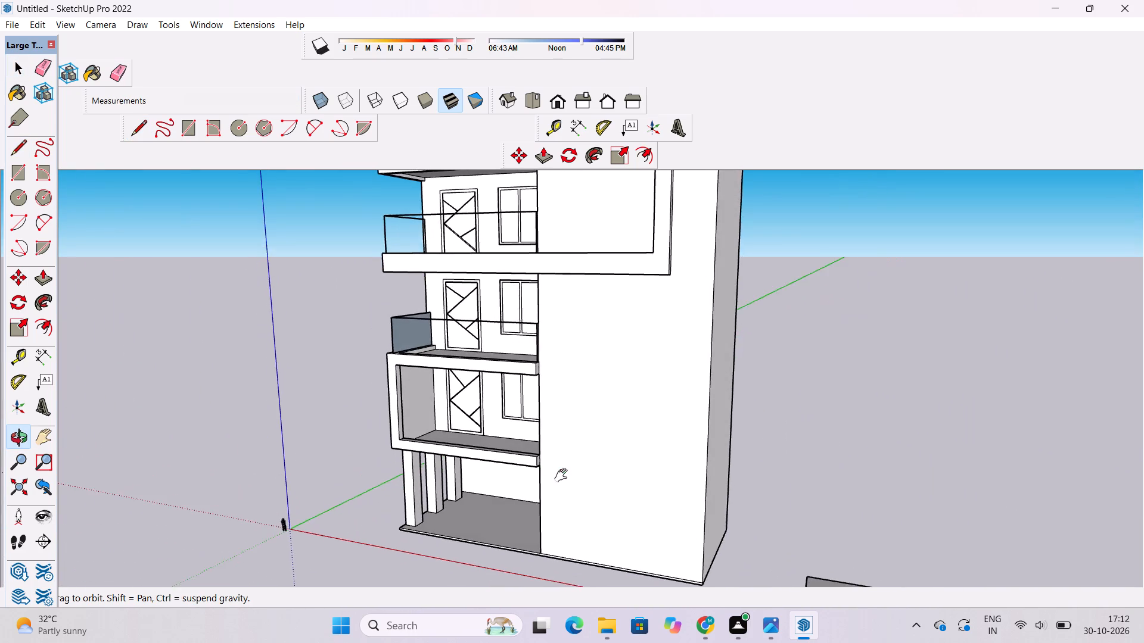
shift+drag(564, 473, 558, 454)
scroll(544, 429, up, 4)
key(p)
scroll(534, 303, up, 10)
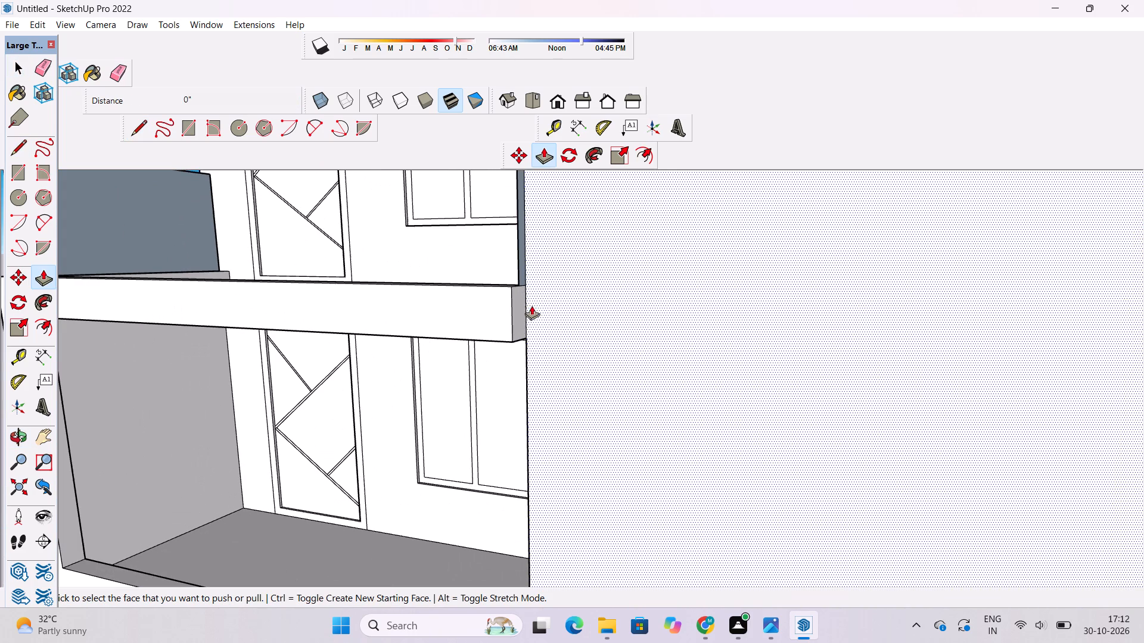
click(517, 299)
click(529, 299)
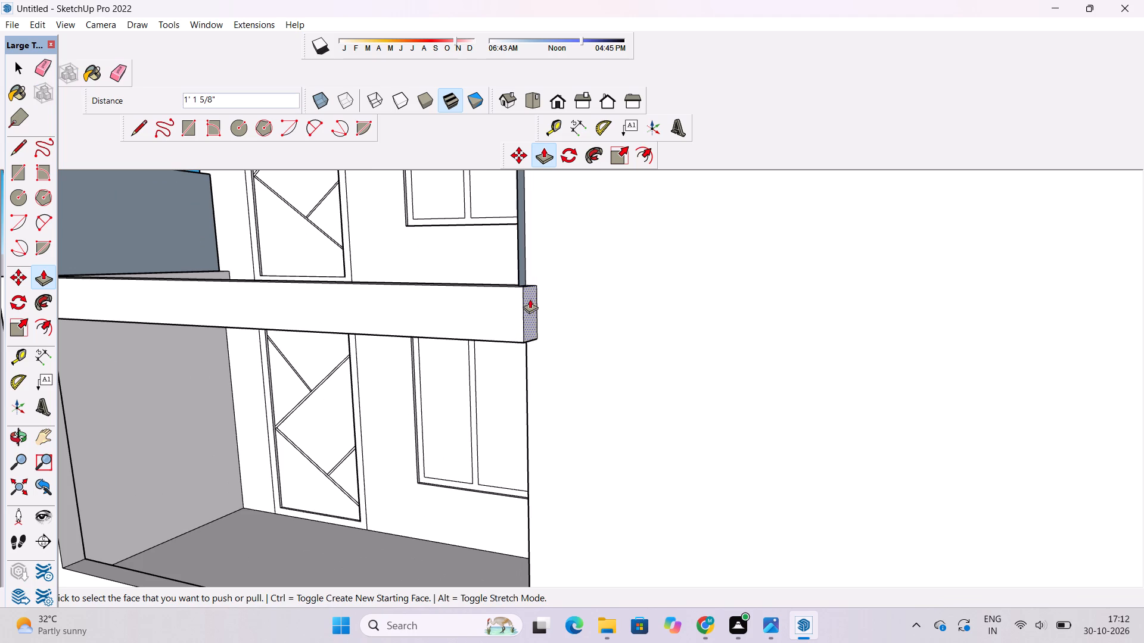
Push/Pull the inner end face of the bottom balcony's front lip outward, past the balcony opening.
scroll(549, 265, down, 6)
scroll(545, 522, up, 5)
click(529, 511)
scroll(540, 495, down, 2)
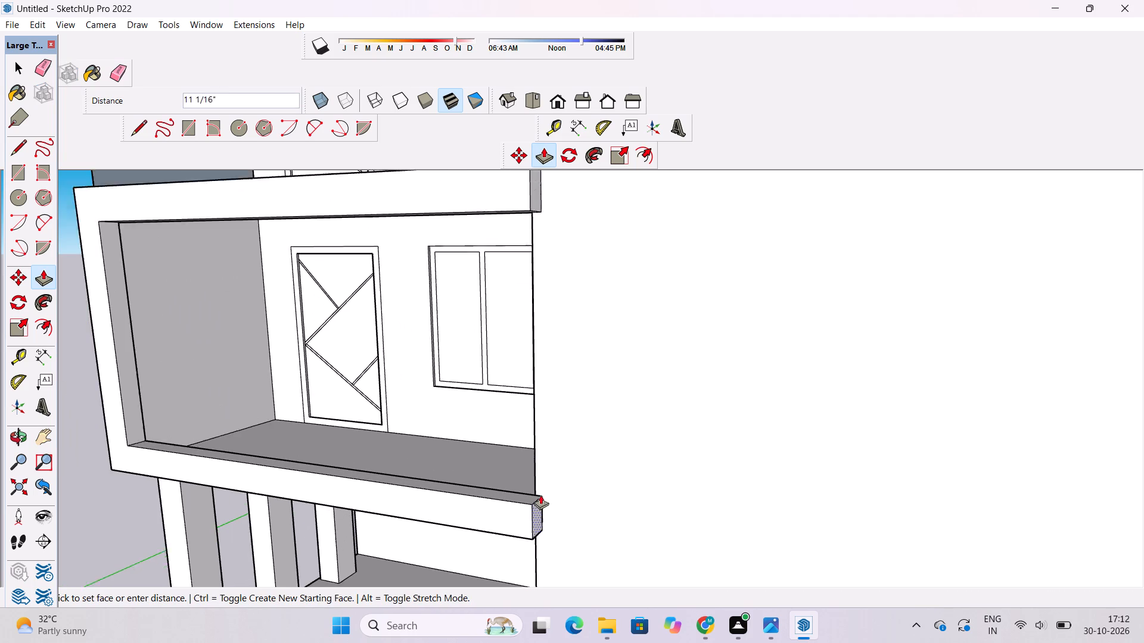
scroll(540, 495, down, 1)
click(544, 495)
Draw a line about 70' 6 1/2" long on top of the bottom balcony's front lip, from the outer side wall to the lip's extended end.
scroll(575, 469, down, 5)
key(o)
drag(458, 507, 480, 519)
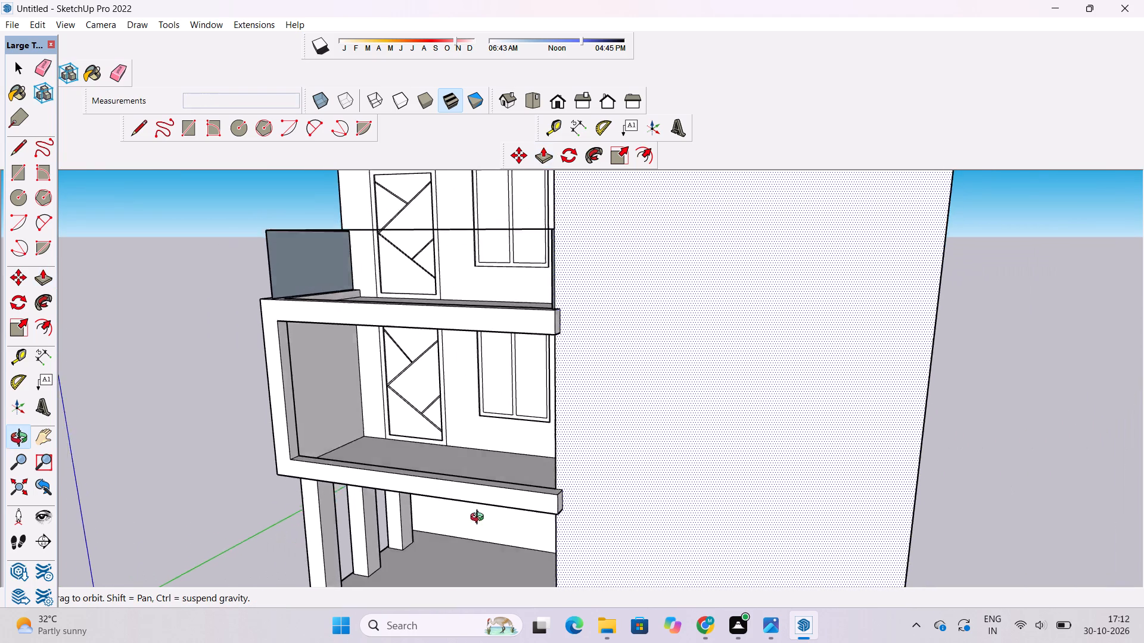
drag(480, 519, 590, 547)
scroll(615, 516, up, 3)
drag(607, 463, 559, 495)
key(l)
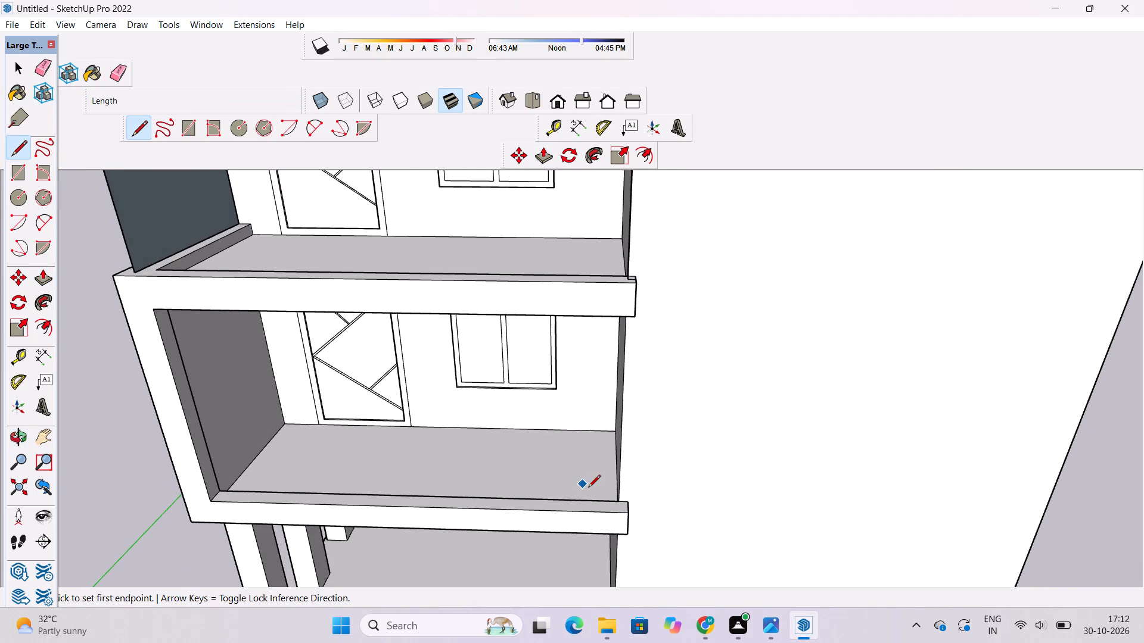
scroll(605, 514, up, 4)
scroll(406, 497, down, 3)
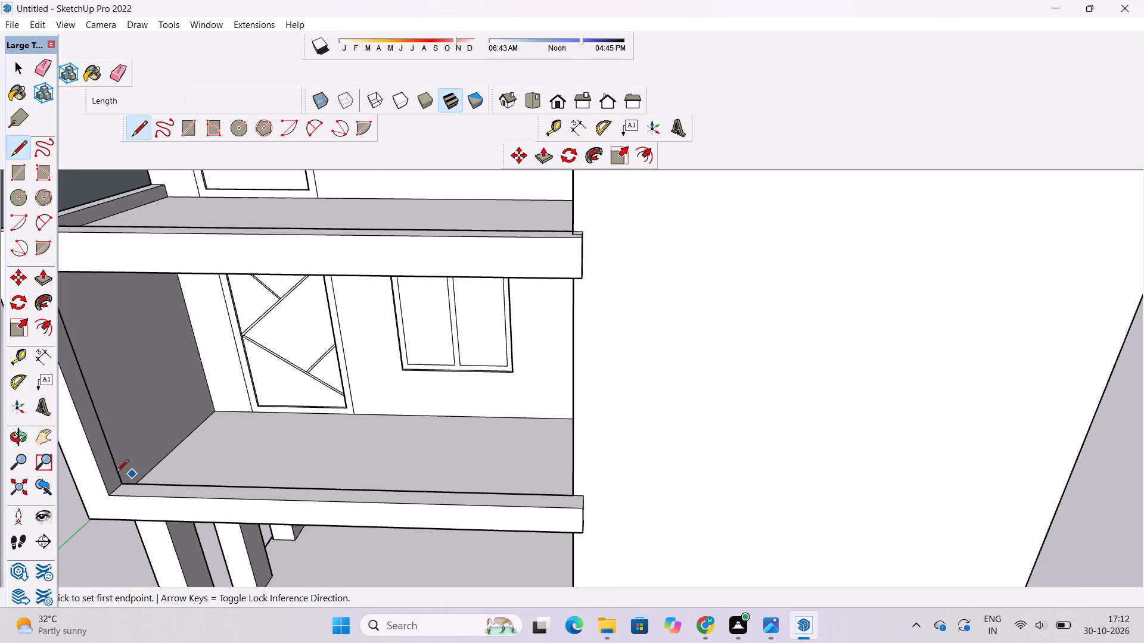
scroll(113, 482, up, 12)
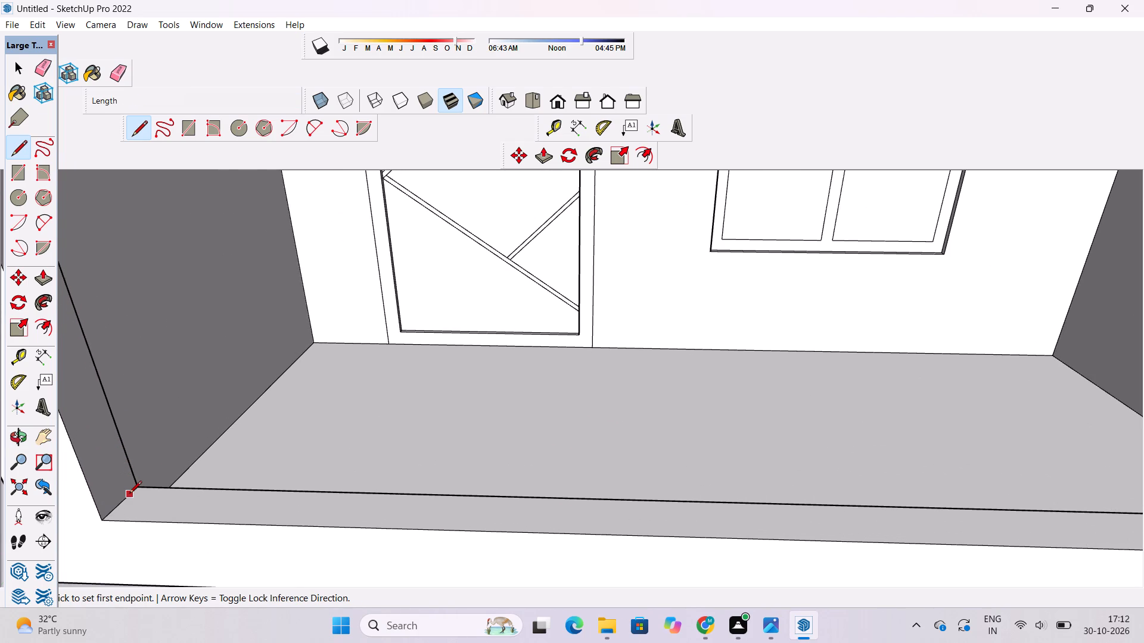
click(129, 494)
scroll(129, 494, down, 9)
scroll(268, 497, down, 2)
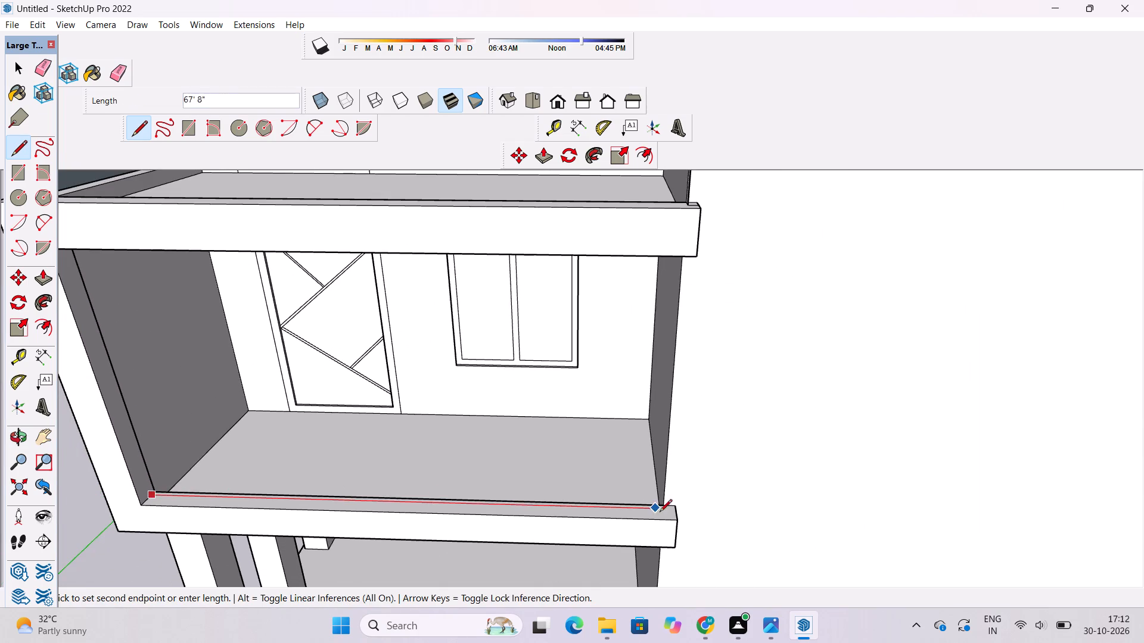
scroll(663, 514, up, 8)
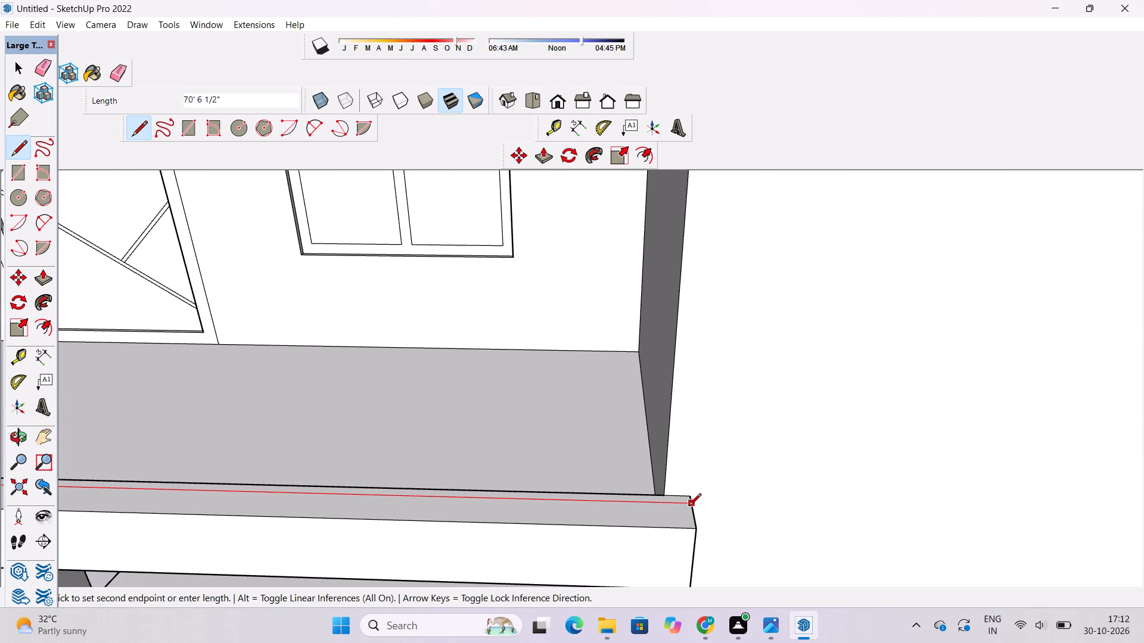
click(689, 507)
Draw a vertical line 16' high from the end of the new line at the front lip's extended end.
click(689, 505)
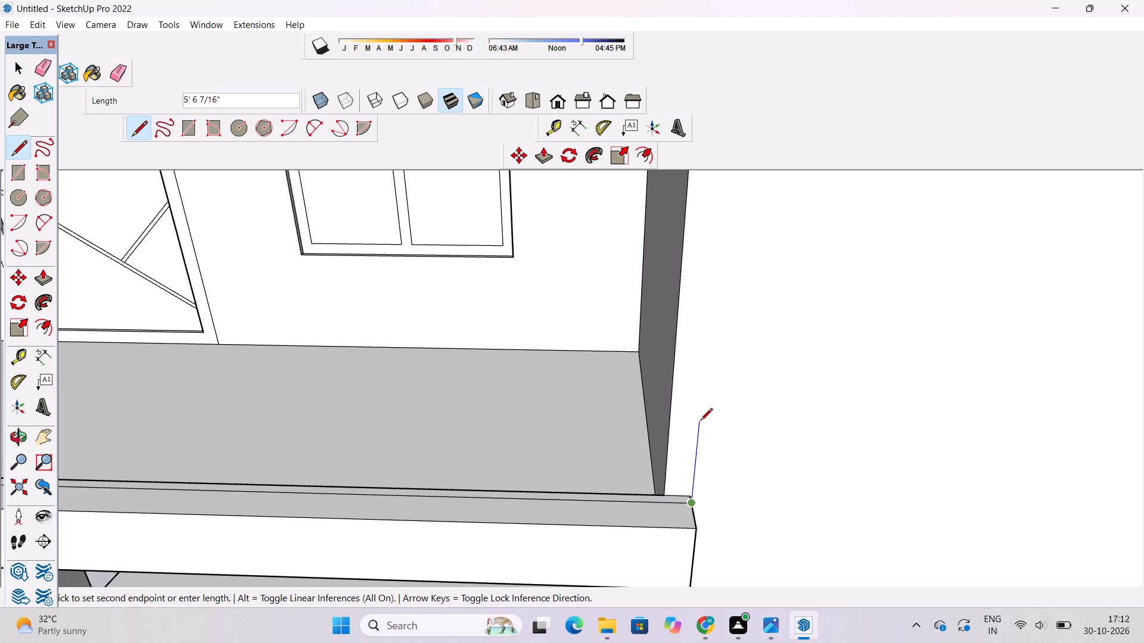
text(16)
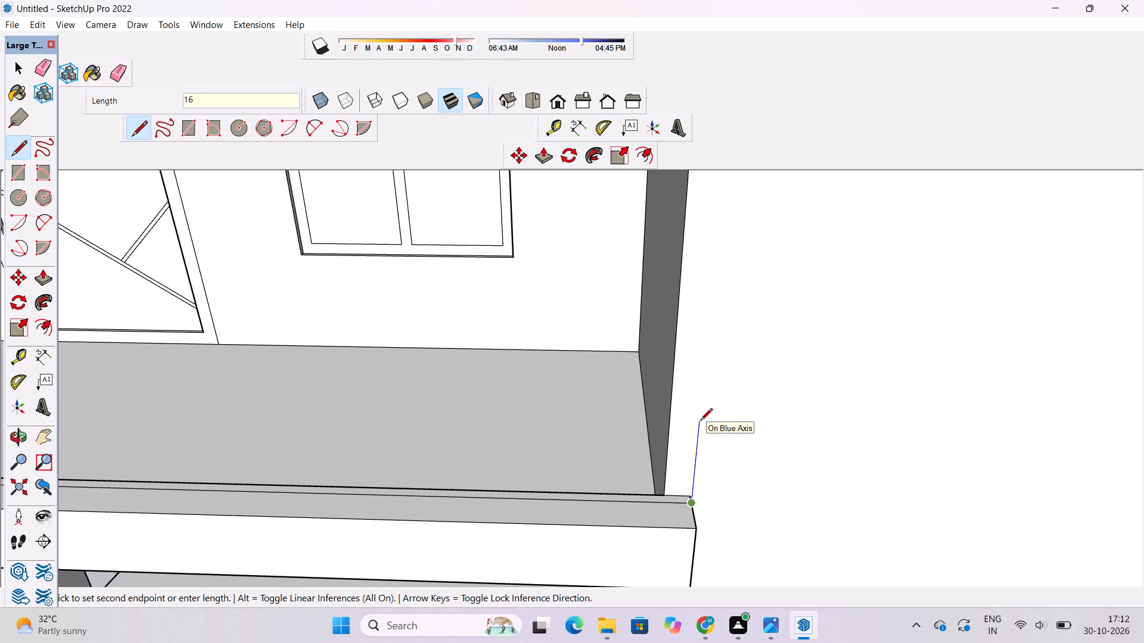
key(apostrophe)
key(Return)
Draw about 8 7/16" across from the vertical line's top to the wall, and 16' down to the lip, closing a narrow end face.
scroll(718, 411, down, 3)
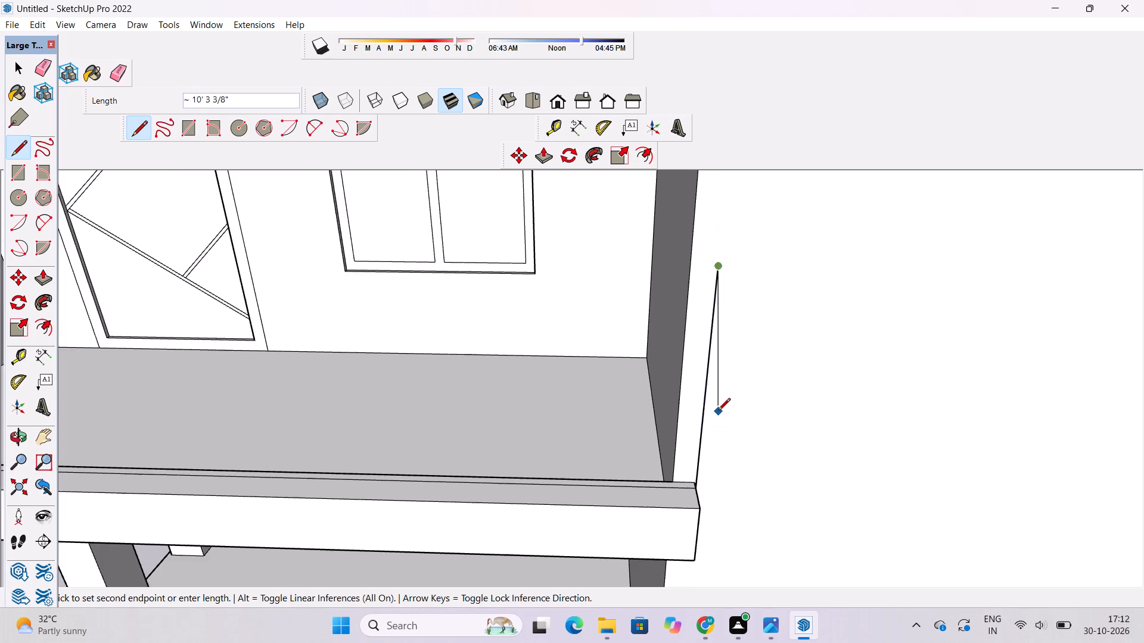
scroll(718, 411, down, 2)
scroll(711, 435, up, 1)
key(o)
drag(749, 449, 642, 439)
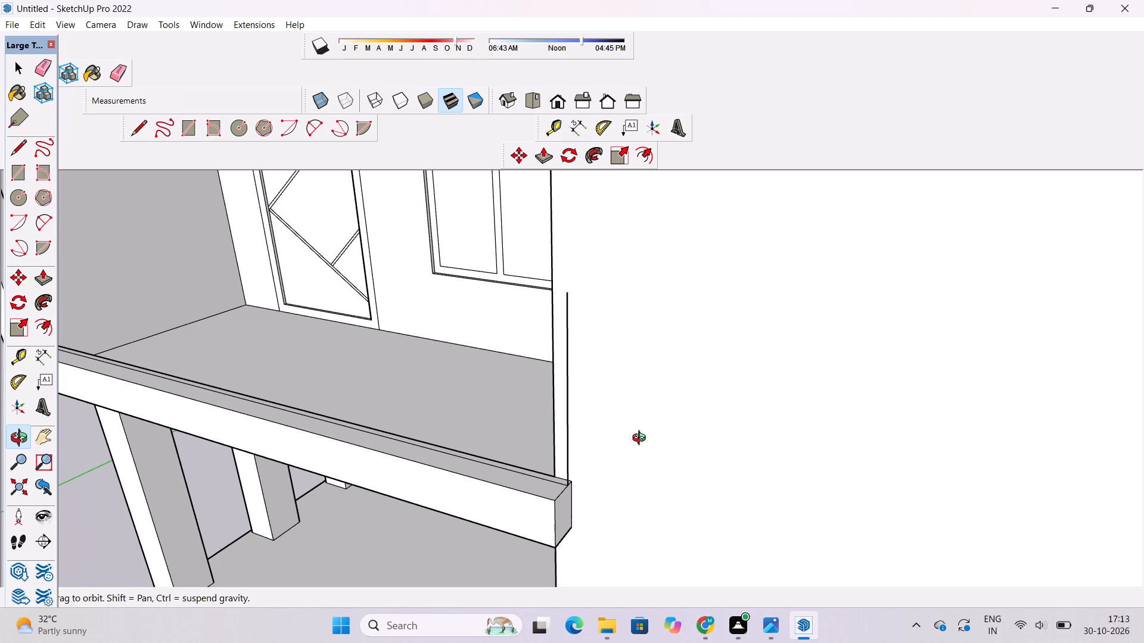
scroll(723, 543, down, 5)
drag(732, 545, 610, 503)
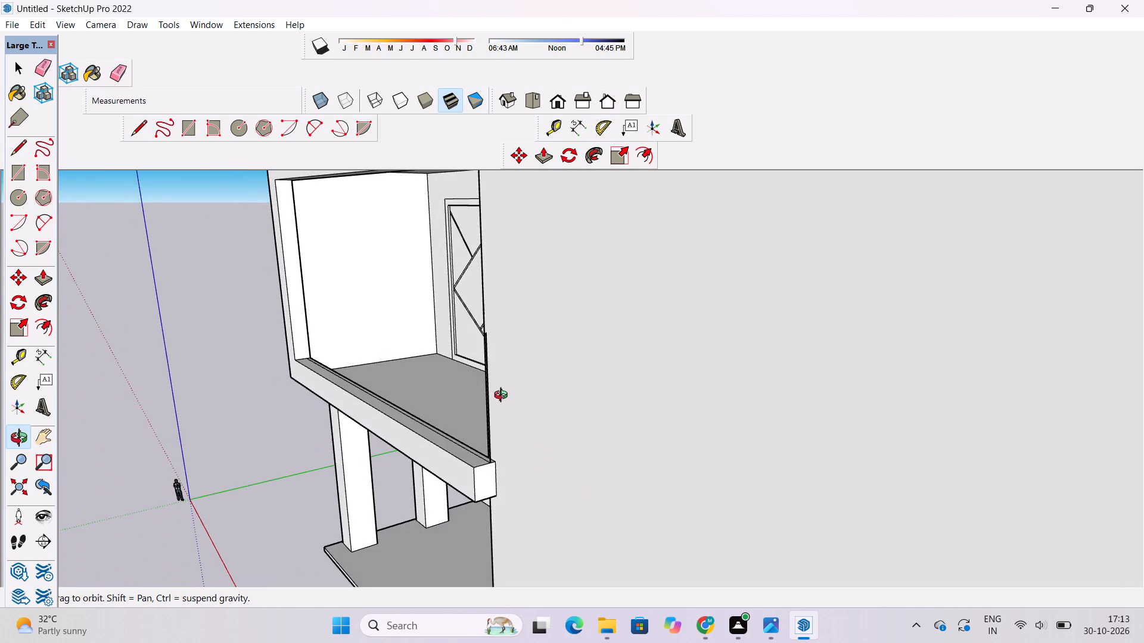
scroll(505, 374, up, 4)
scroll(562, 380, down, 6)
drag(757, 424, 623, 450)
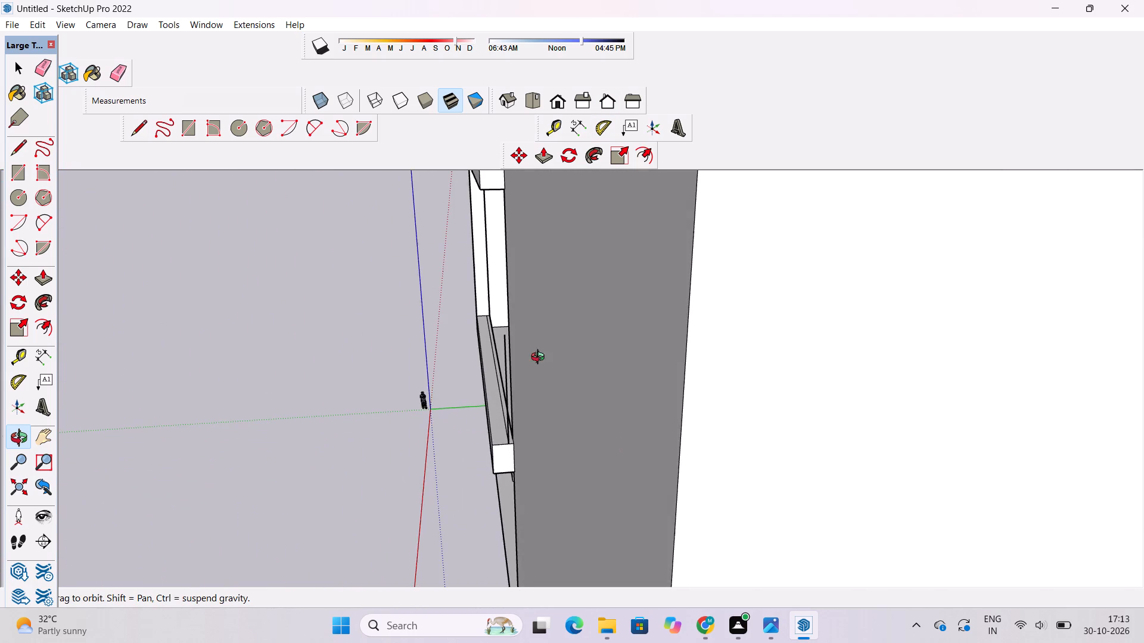
scroll(523, 319, up, 13)
click(141, 129)
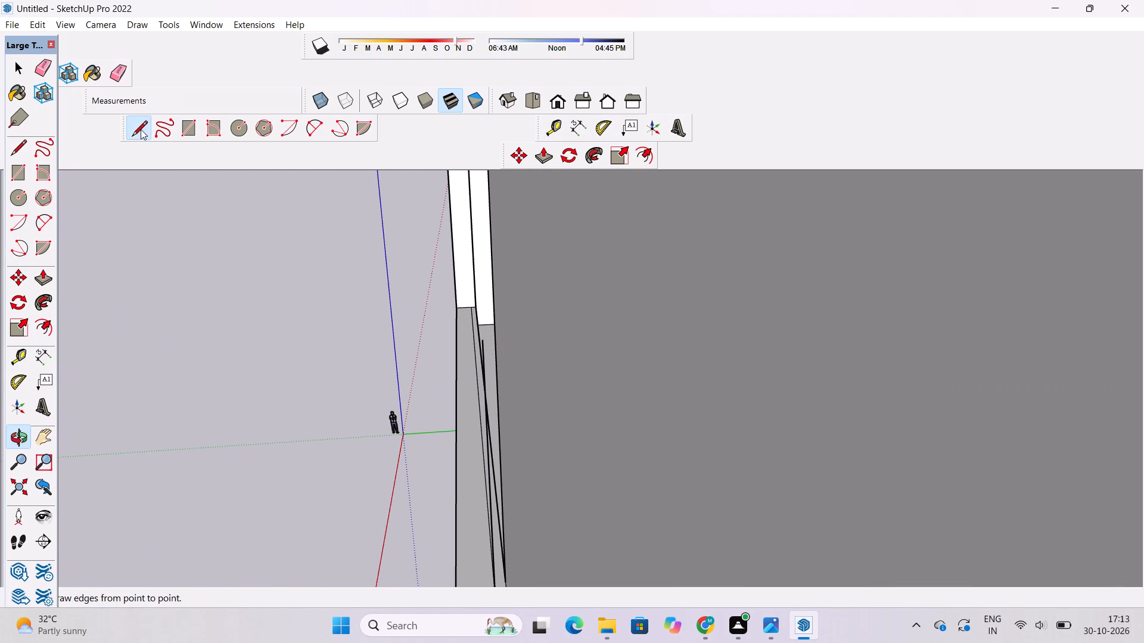
click(500, 337)
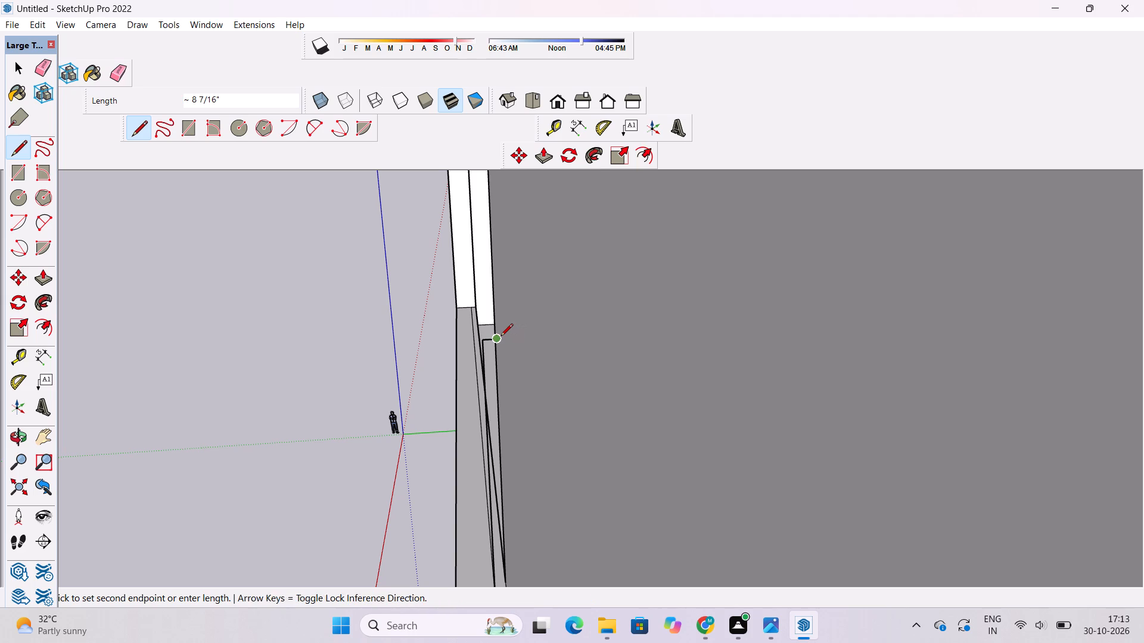
scroll(546, 312, down, 8)
scroll(517, 526, up, 4)
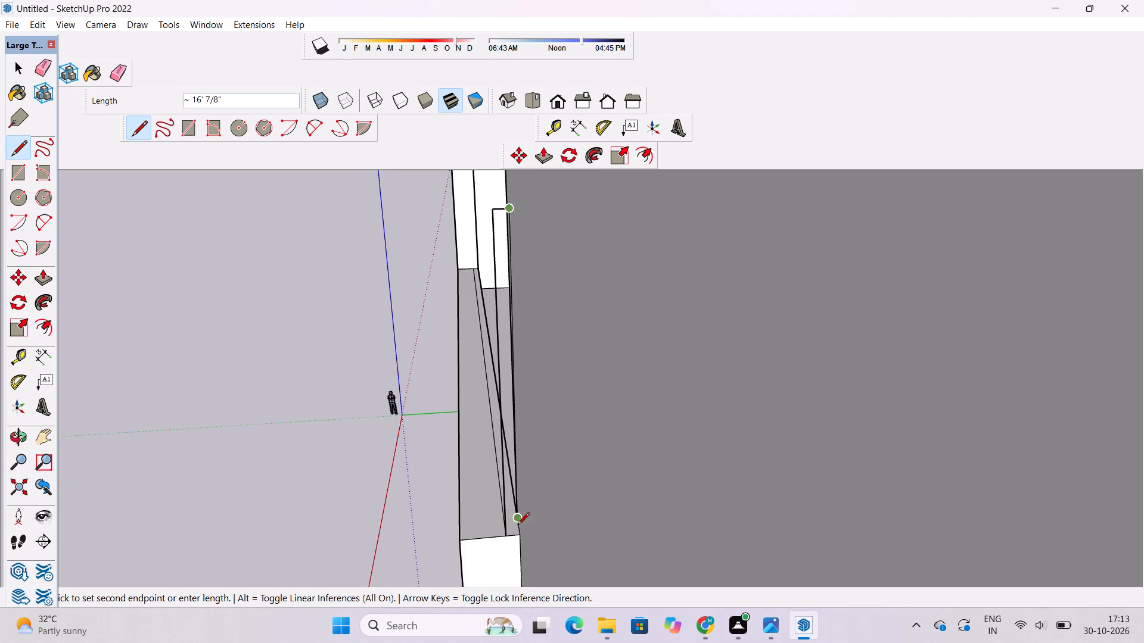
scroll(517, 526, up, 11)
click(523, 547)
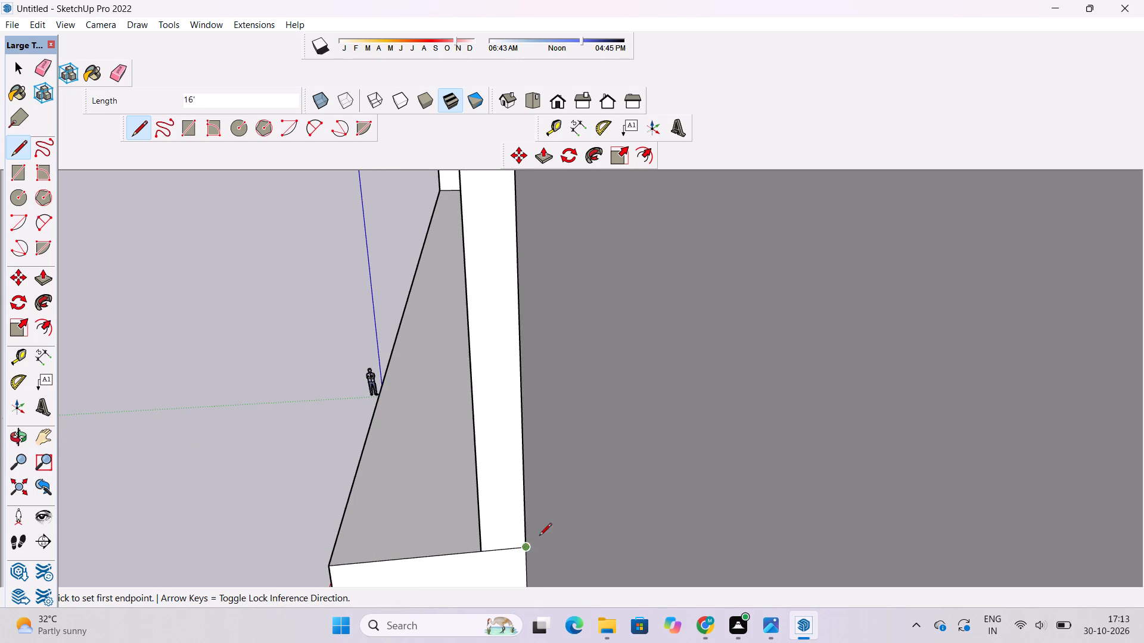
Draw a vertical line 16' high along the outer side wall, from the end of the line on the bottom balcony's front lip.
scroll(544, 533, down, 14)
key(o)
shift+drag(478, 513, 389, 465)
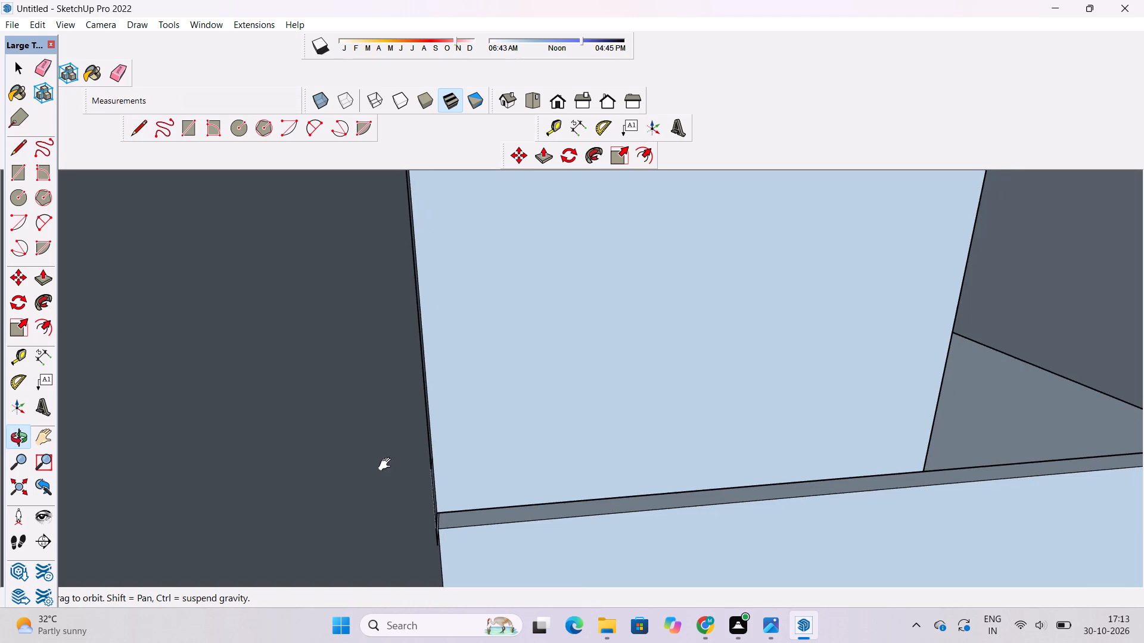
click(387, 464)
click(548, 106)
scroll(539, 284, down, 6)
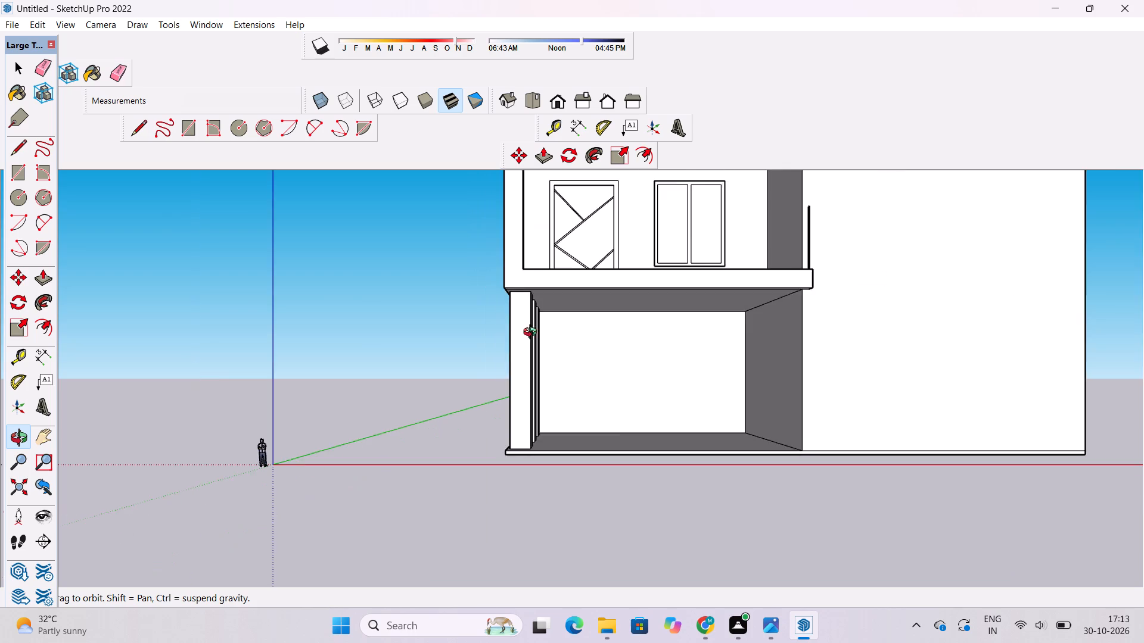
drag(503, 349, 679, 545)
scroll(741, 354, up, 4)
shift+drag(747, 349, 717, 358)
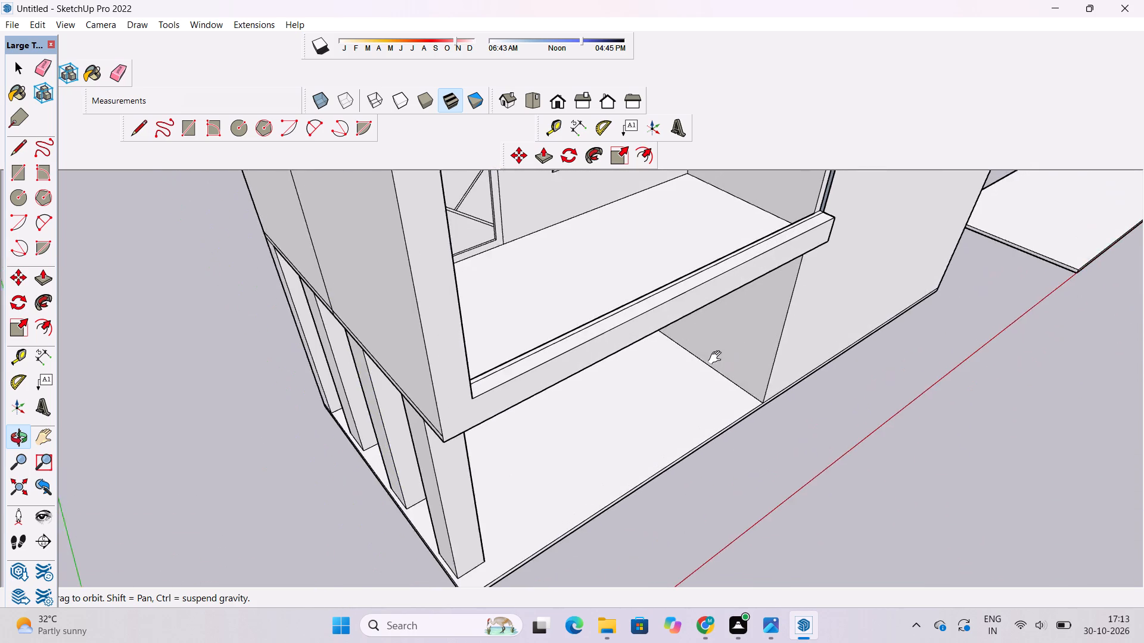
shift+drag(717, 358, 679, 370)
drag(676, 372, 445, 407)
shift+drag(392, 321, 471, 425)
drag(490, 452, 449, 416)
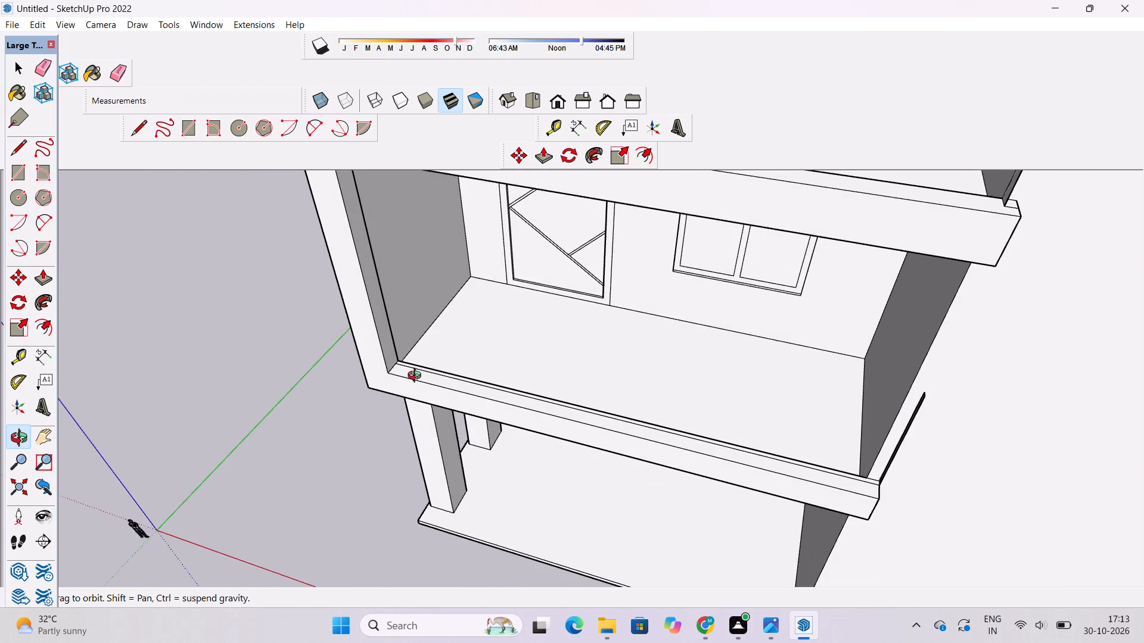
scroll(417, 376, up, 4)
shift+drag(416, 374, 505, 467)
drag(494, 489, 456, 436)
scroll(442, 389, up, 9)
shift+drag(445, 388, 486, 483)
drag(494, 521, 484, 480)
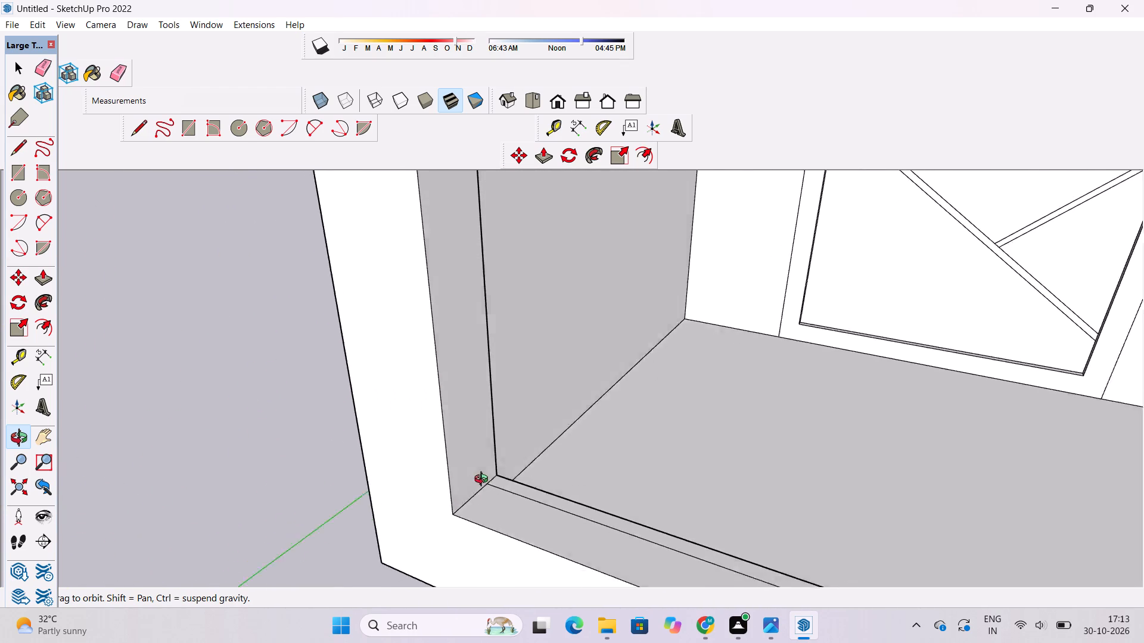
drag(484, 480, 483, 477)
scroll(481, 470, down, 4)
shift+drag(481, 470, 457, 433)
drag(457, 433, 455, 460)
key(l)
scroll(456, 444, up, 5)
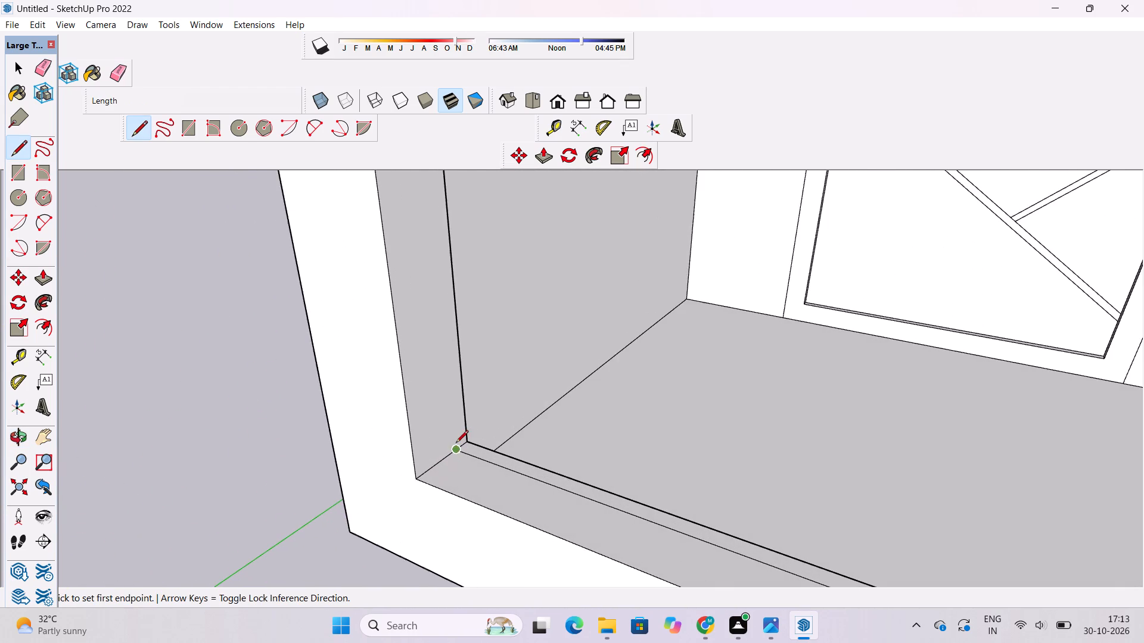
click(456, 454)
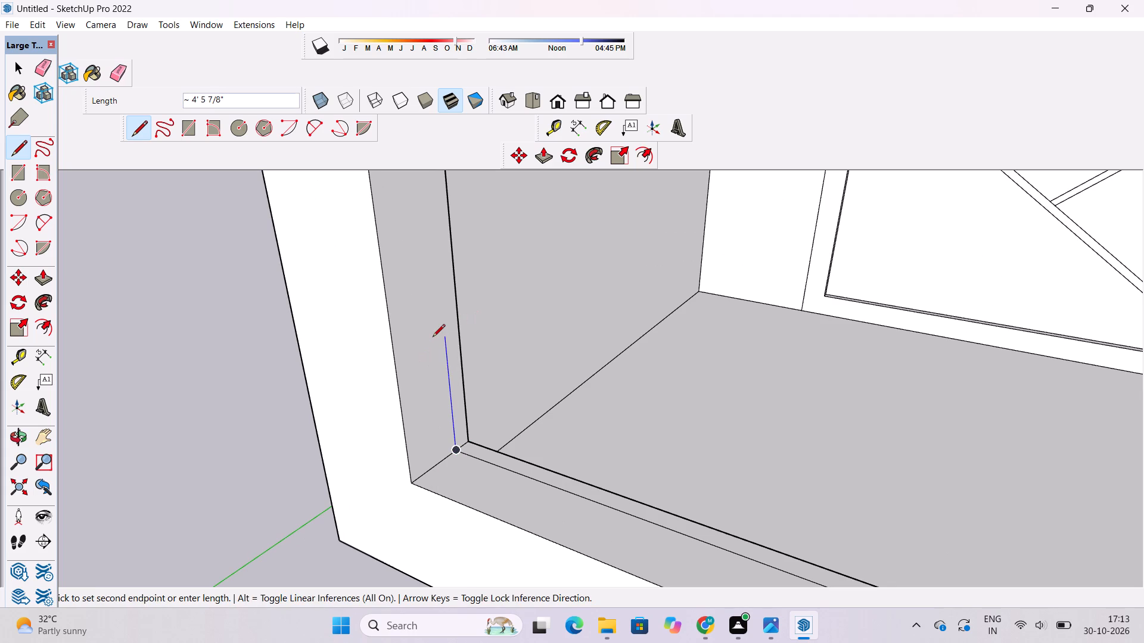
text(16')
key(Return)
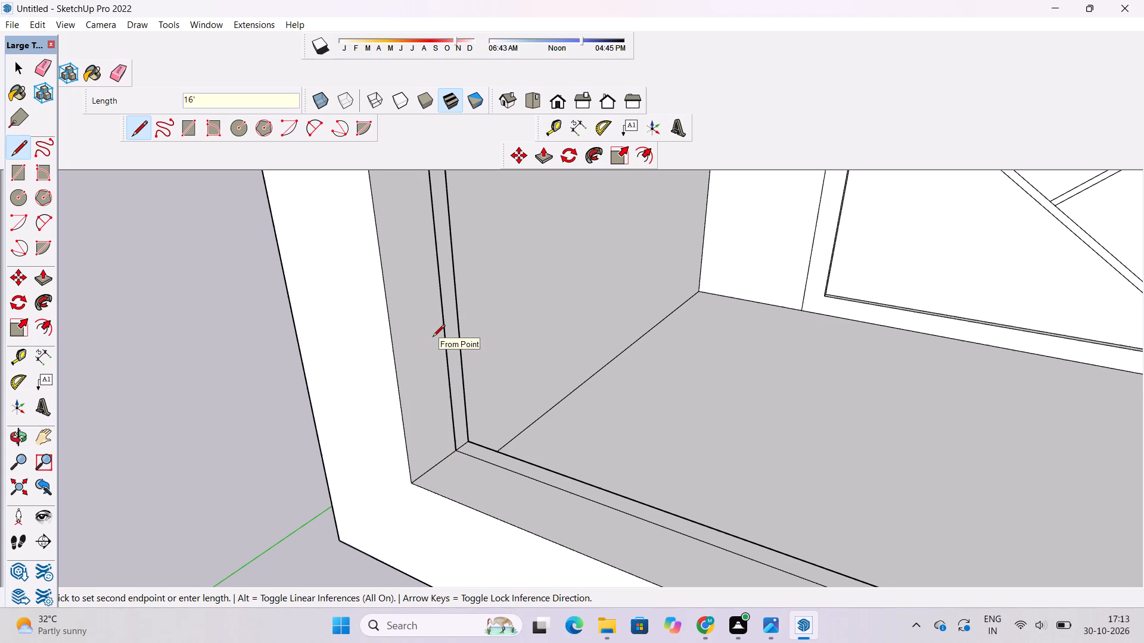
Connect the tops of the two 16' verticals with a line about 70' 6 1/2" long to close the front panel face.
scroll(428, 371, down, 20)
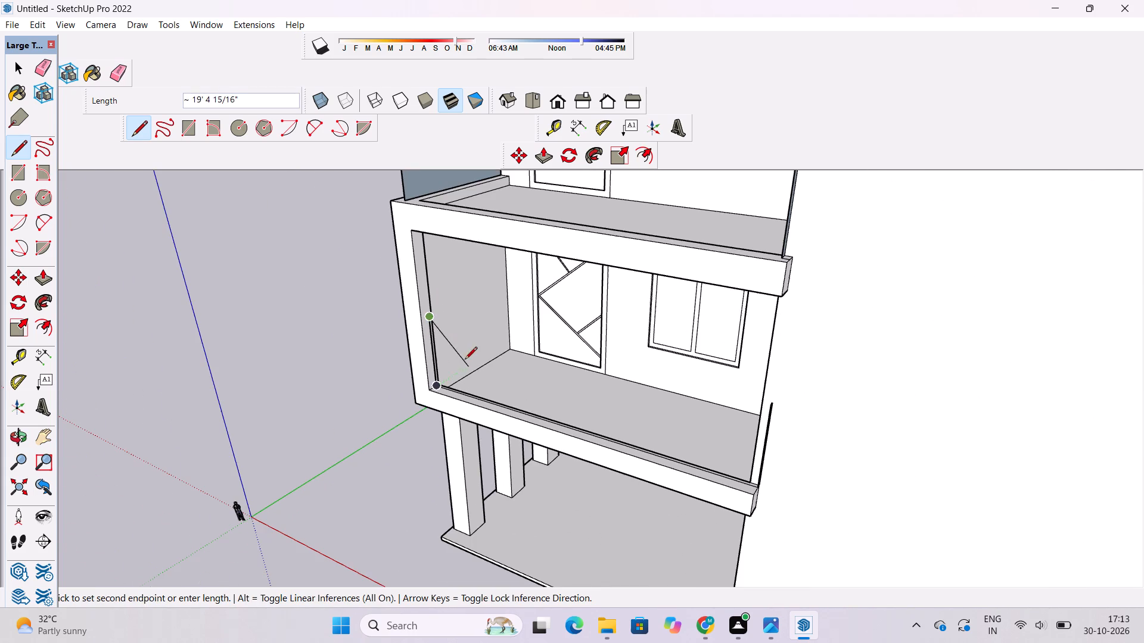
click(770, 409)
Draw a circle of 6" radius centred on the bottom balcony front panel's top corner at the outer side wall.
key(o)
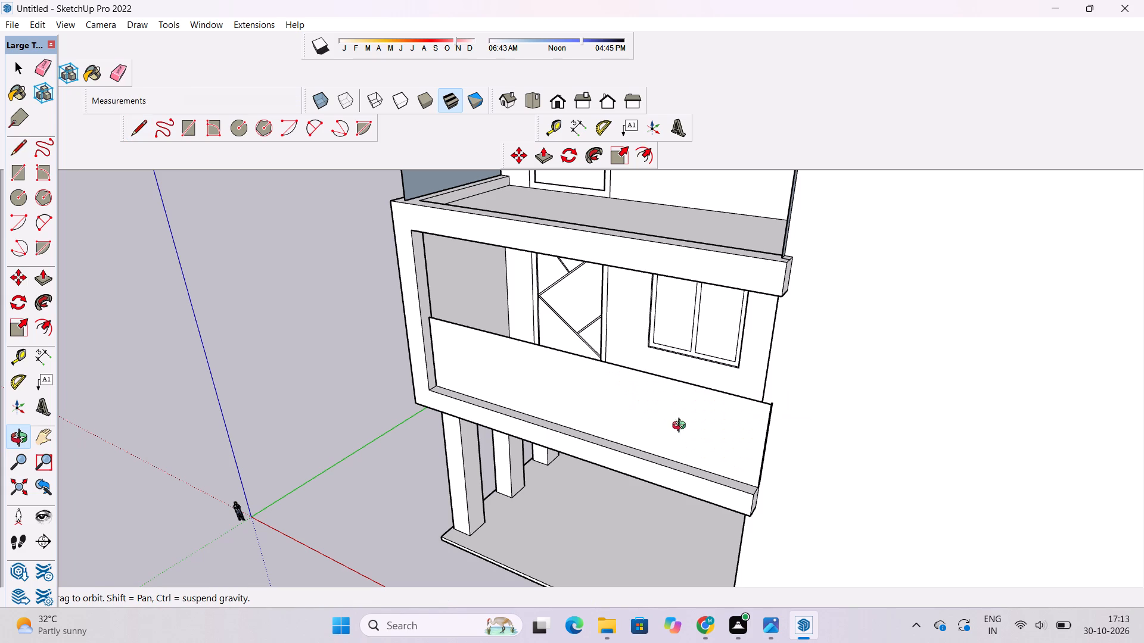
drag(475, 488, 590, 411)
scroll(562, 377, down, 6)
shift+drag(570, 426, 503, 420)
shift+scroll(503, 420, down, 4)
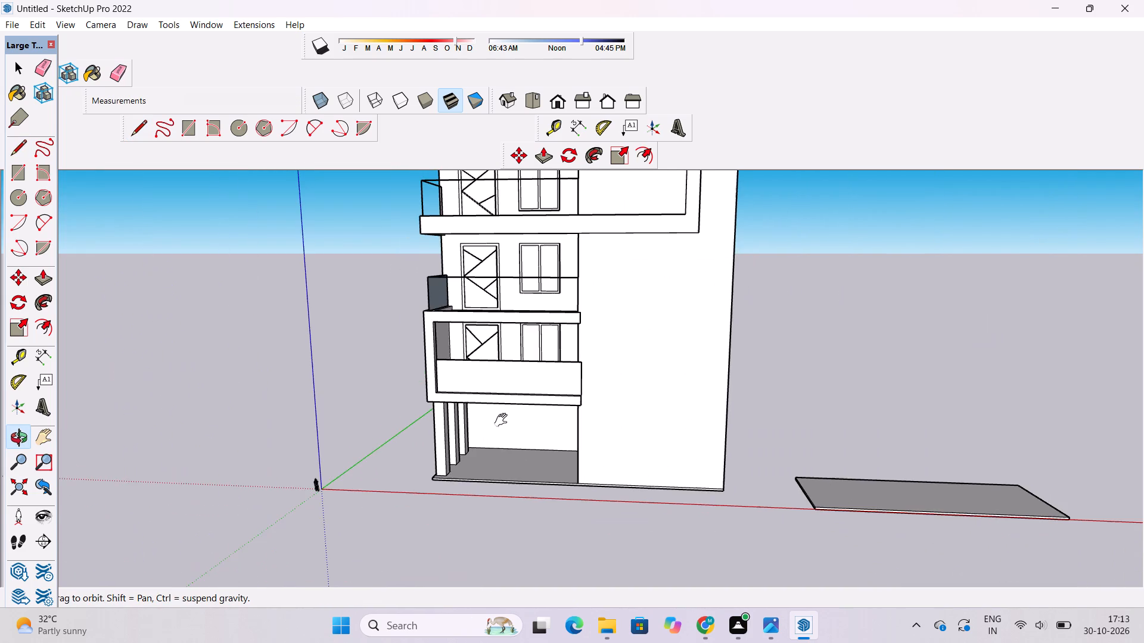
scroll(502, 420, down, 5)
drag(496, 421, 531, 421)
scroll(543, 406, up, 2)
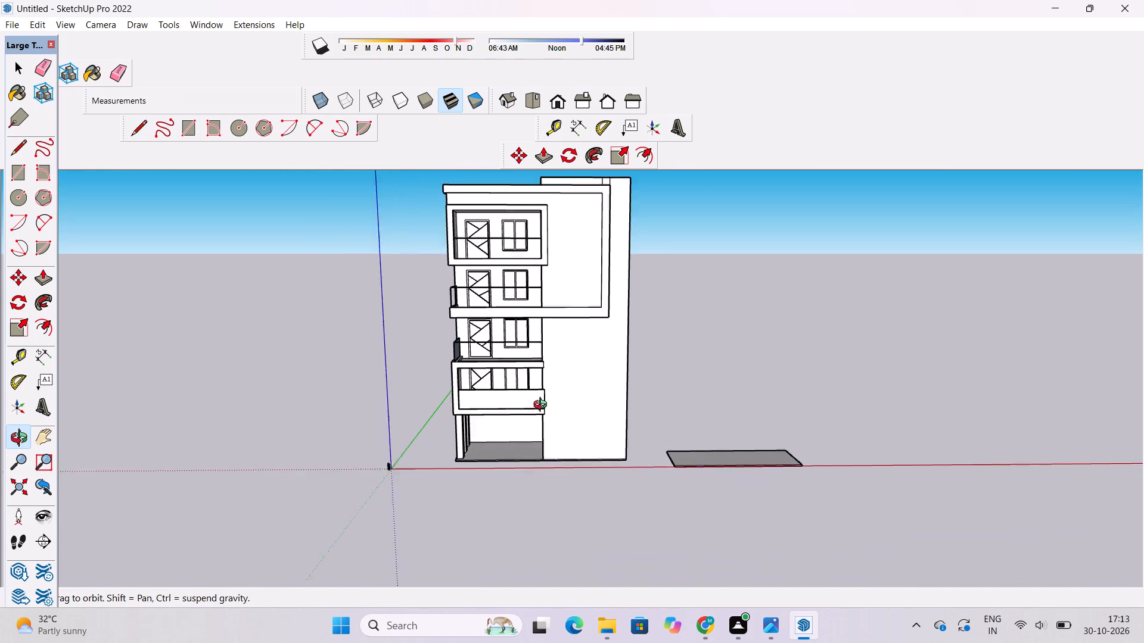
scroll(543, 406, up, 2)
drag(524, 432, 545, 453)
scroll(552, 432, up, 5)
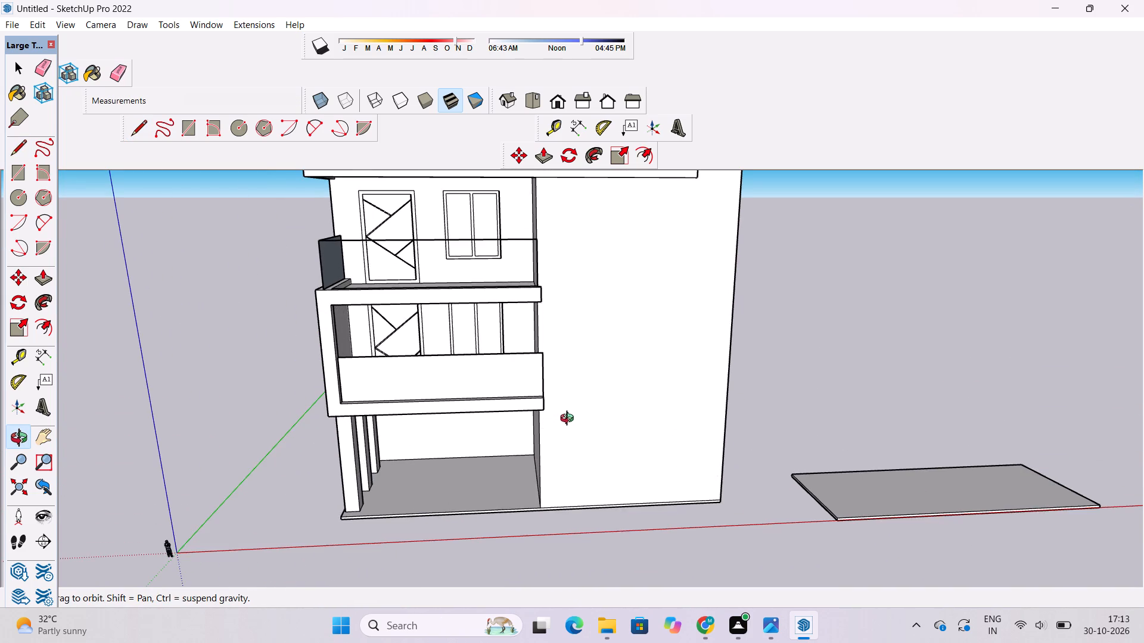
drag(574, 419, 511, 419)
scroll(514, 371, up, 3)
drag(506, 369, 352, 375)
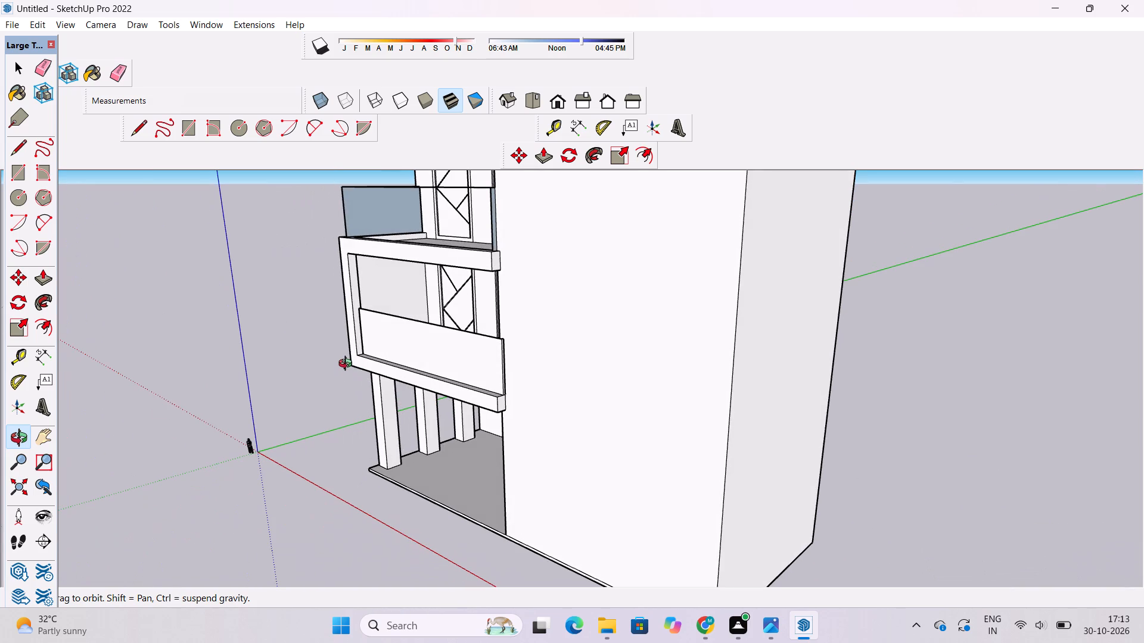
scroll(347, 310, up, 8)
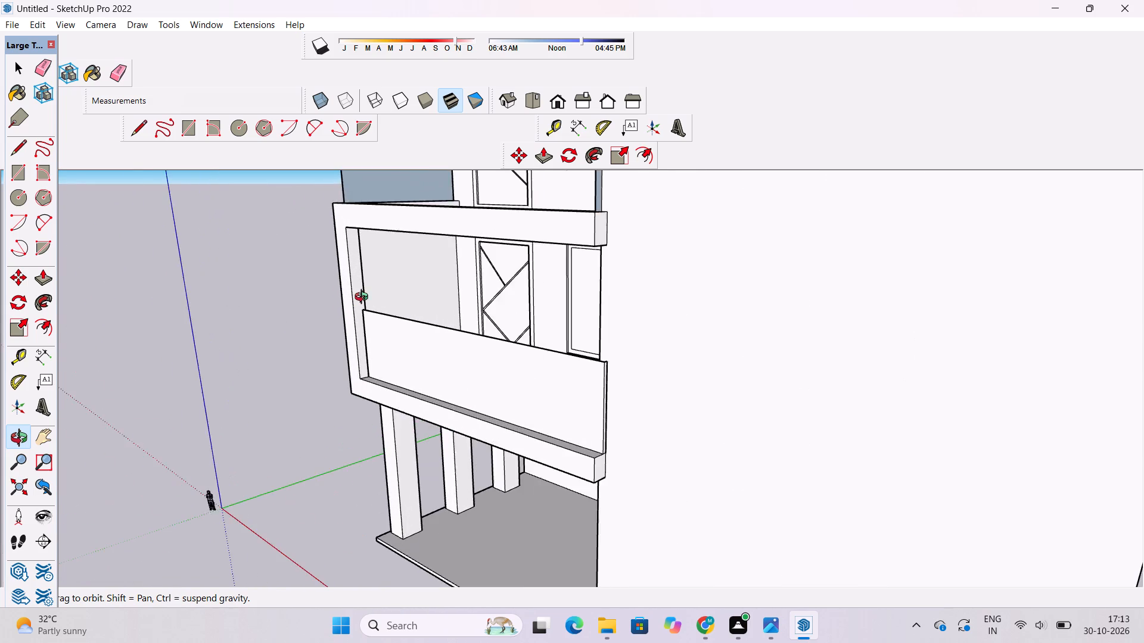
scroll(364, 298, up, 10)
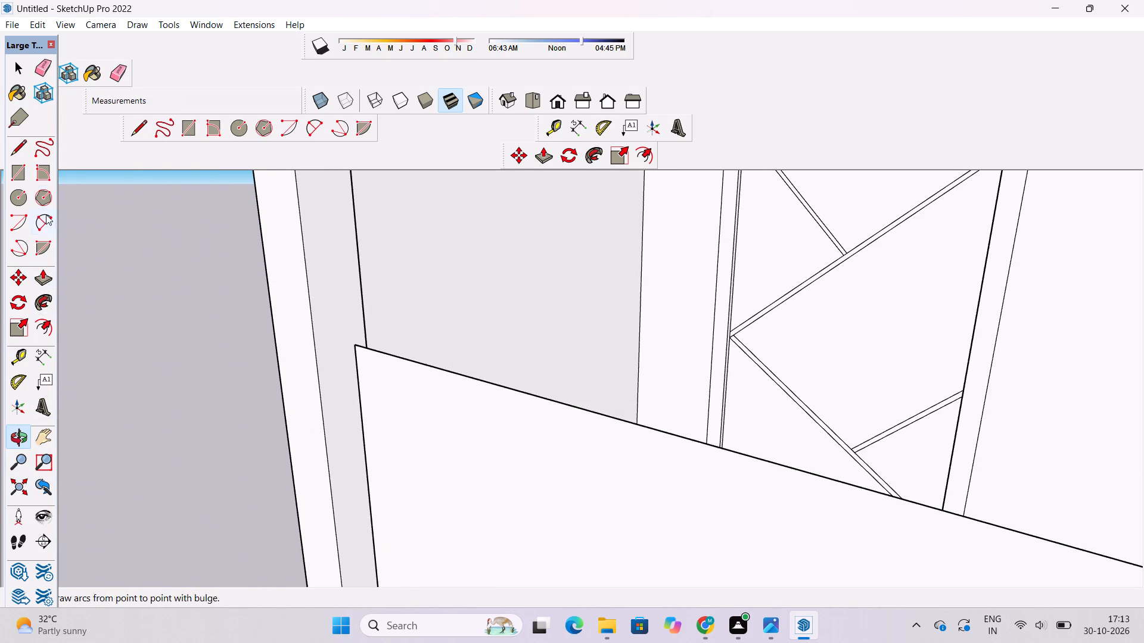
click(17, 198)
scroll(349, 361, up, 5)
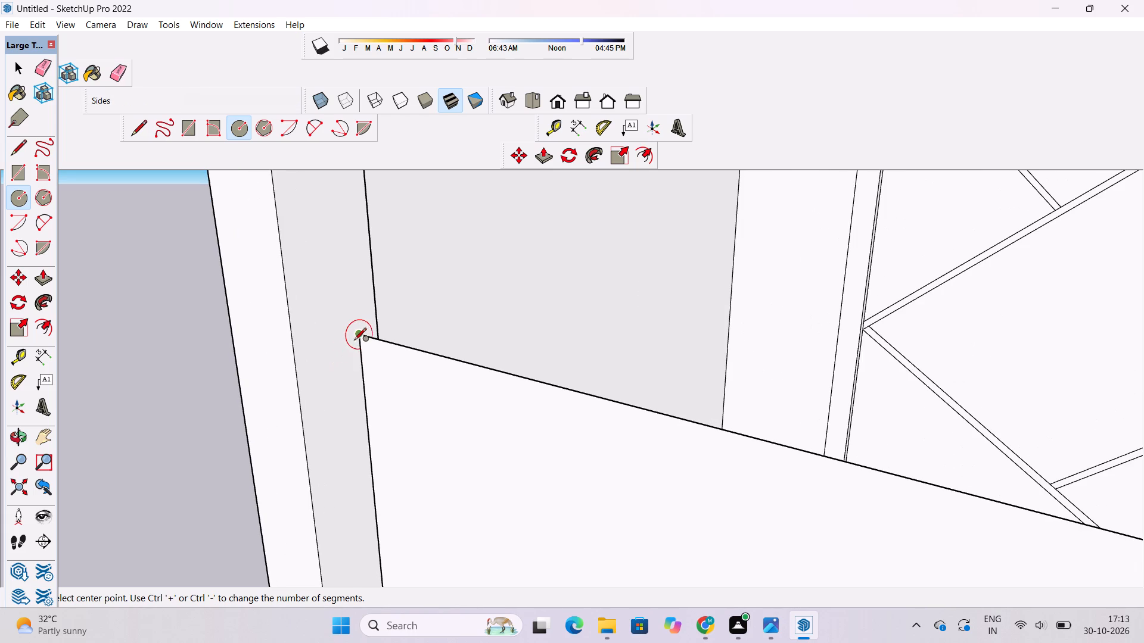
click(357, 336)
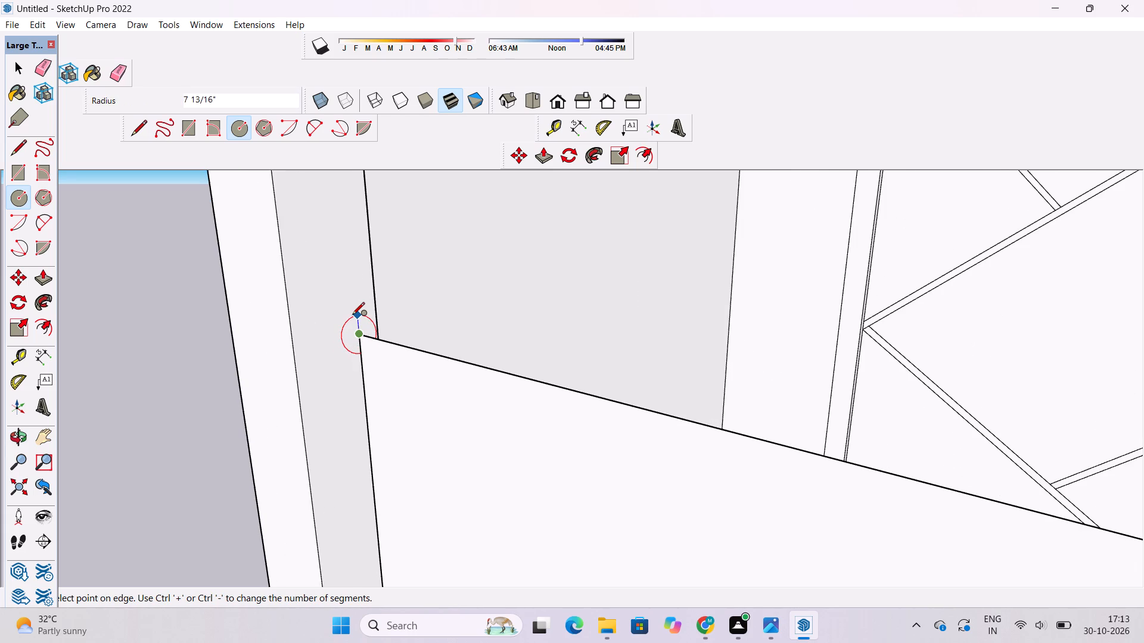
key(6)
key(shift+quotedbl)
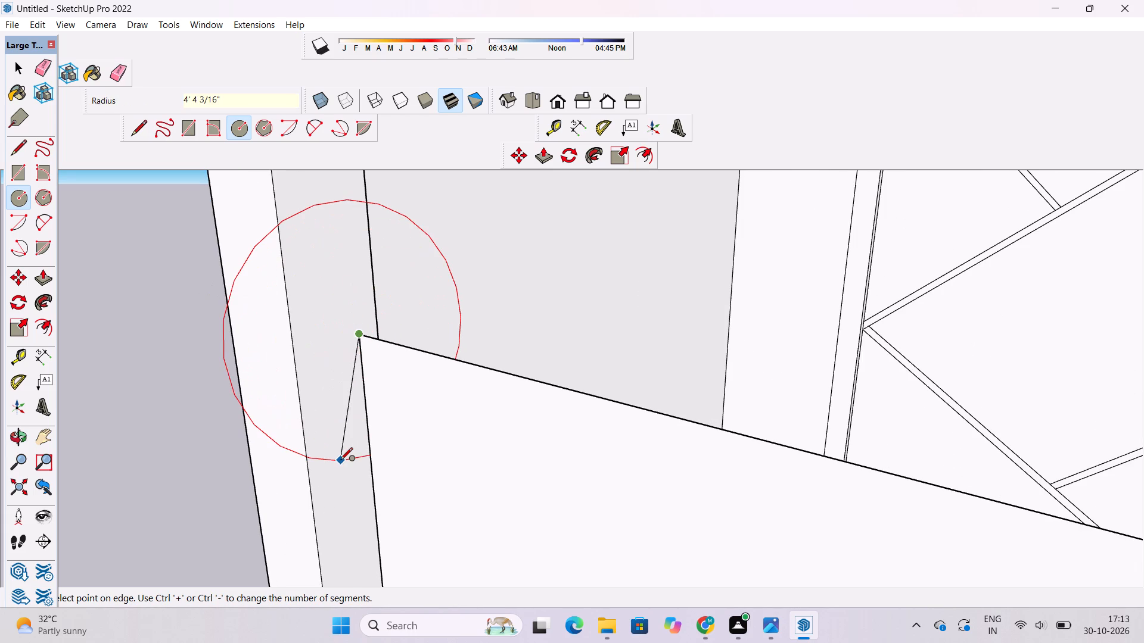
key(6)
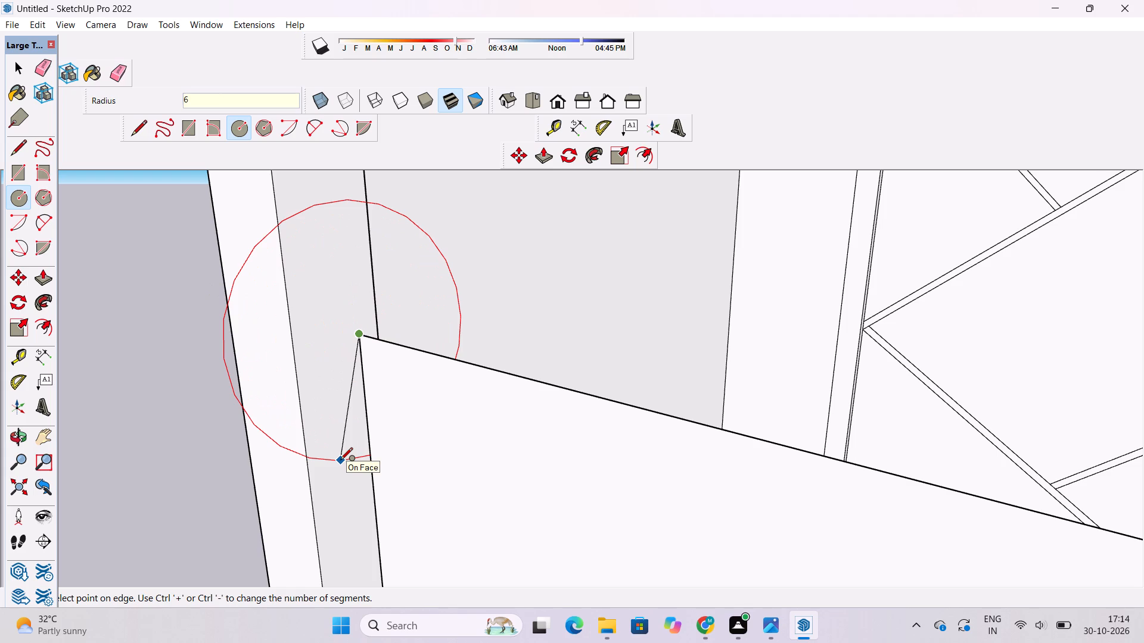
key(shift+quotedbl)
key(Return)
Draw a circle of 6" radius on the side panel's top rear corner at the balcony directly above.
scroll(359, 365, down, 7)
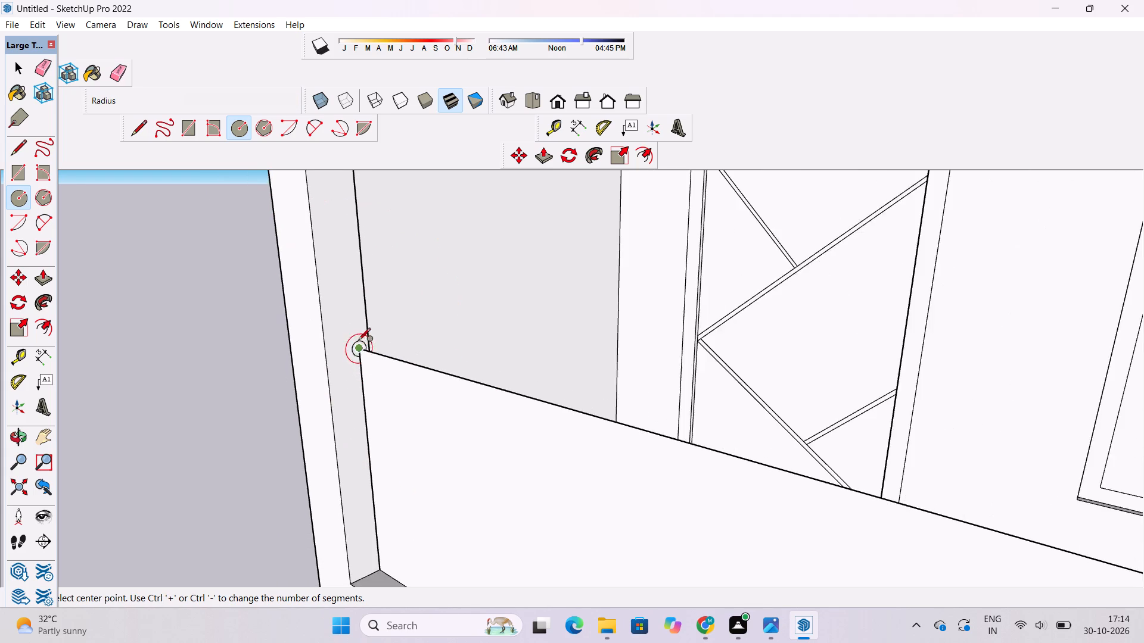
scroll(358, 341, down, 9)
scroll(383, 494, down, 8)
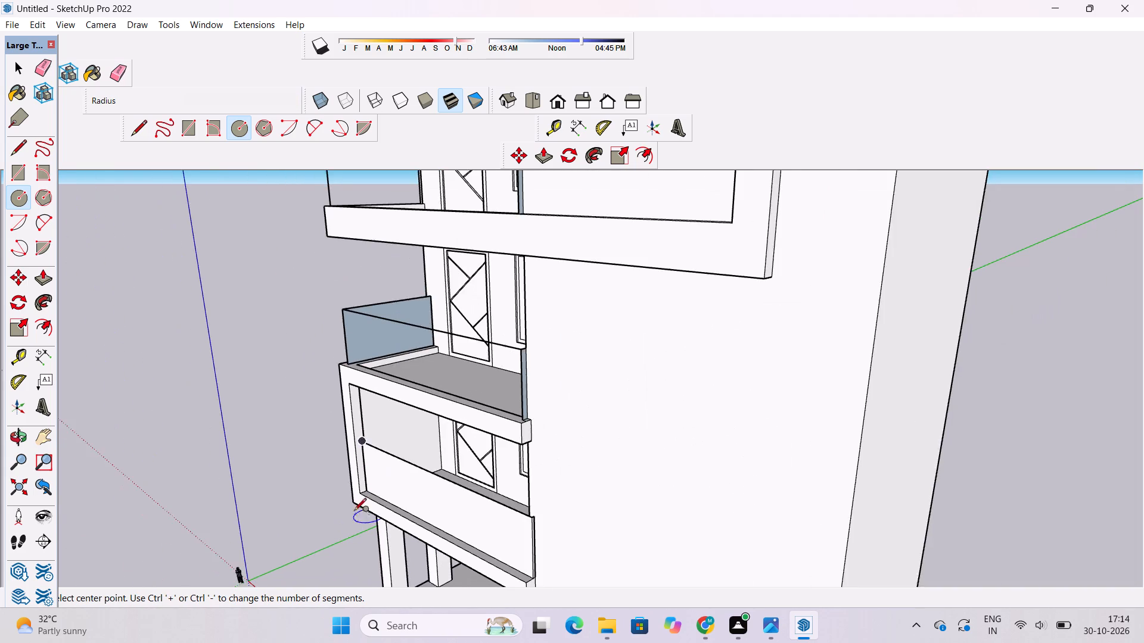
scroll(354, 510, down, 2)
scroll(381, 320, up, 15)
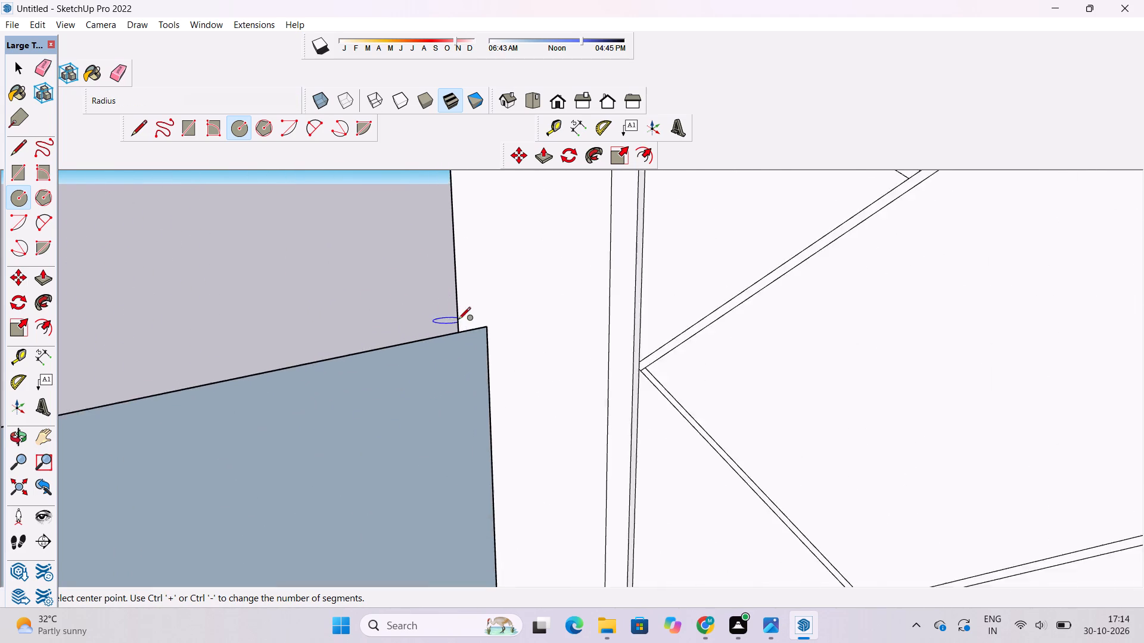
scroll(458, 320, up, 4)
click(498, 330)
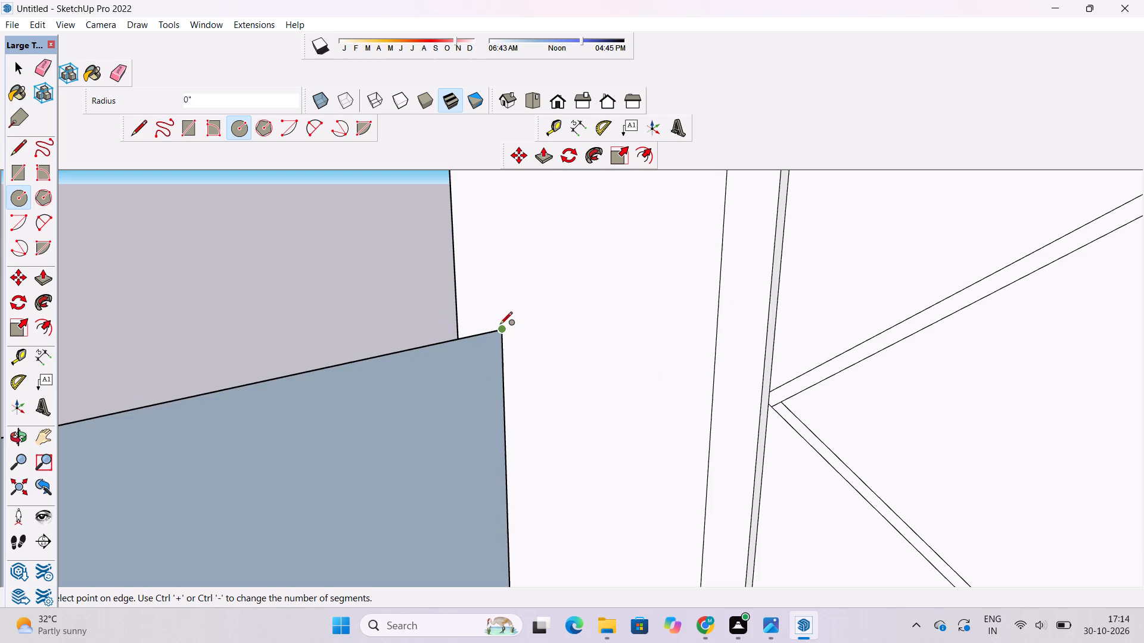
key(6)
key(shift+quotedbl)
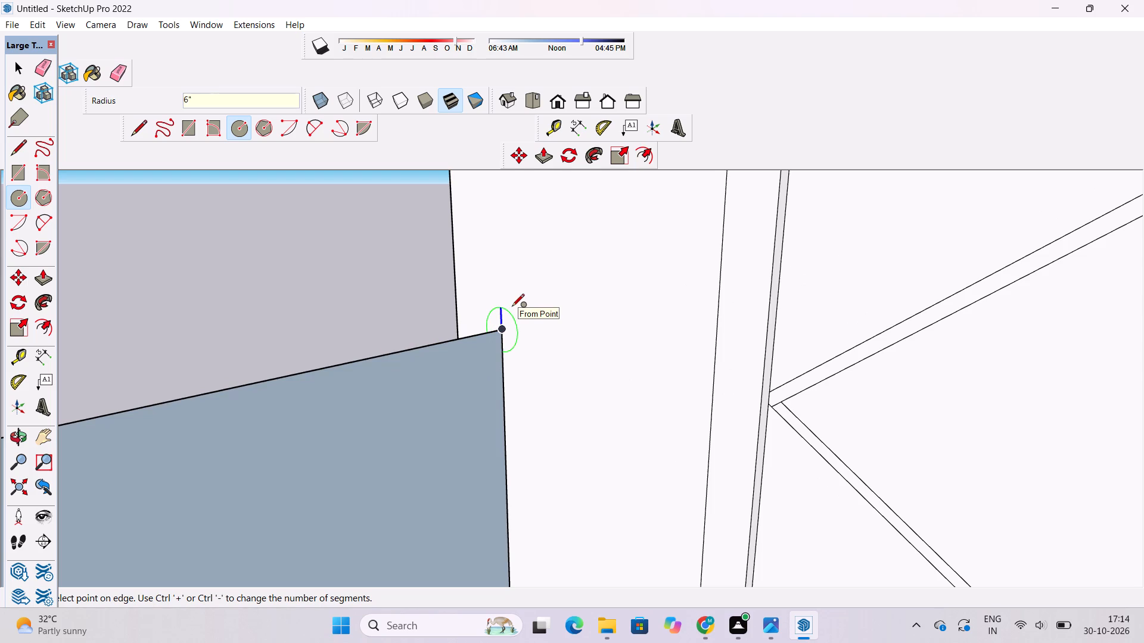
key(Return)
scroll(457, 317, down, 16)
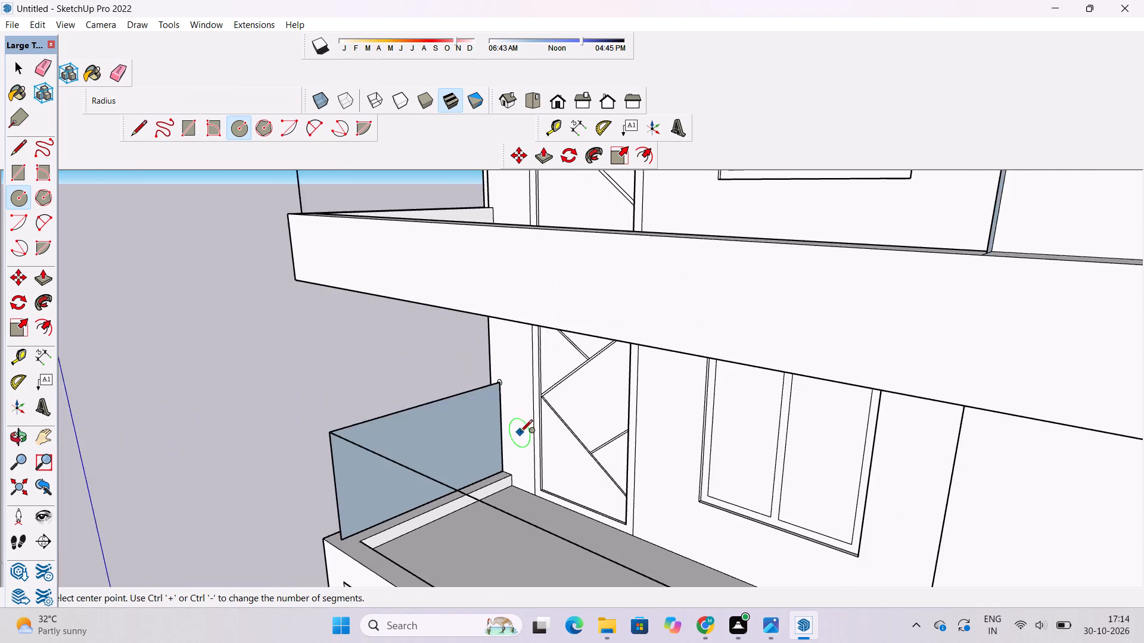
scroll(520, 433, down, 4)
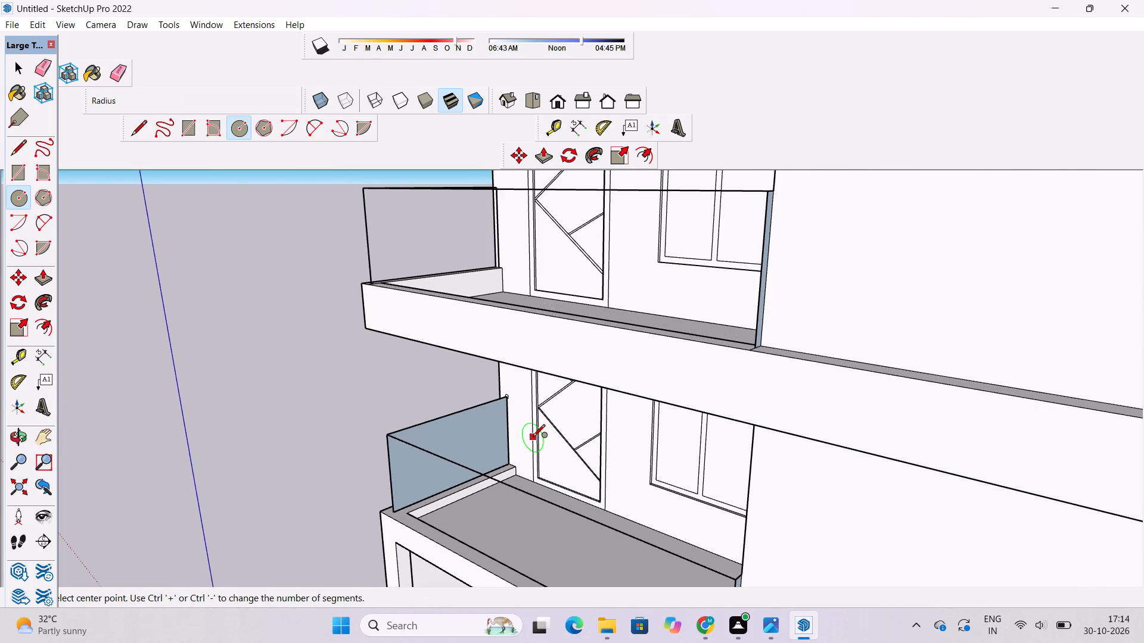
Draw a circle of 6" radius on the unfilled side panel's top rear corner, one balcony above the blue side panel.
scroll(531, 438, down, 3)
scroll(508, 242, up, 16)
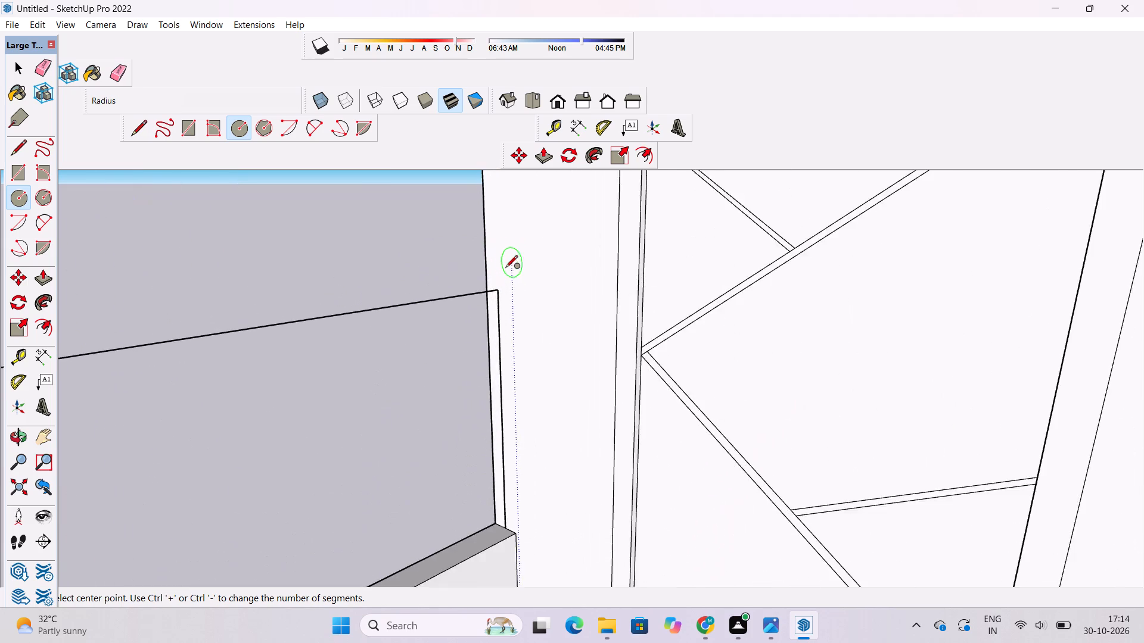
scroll(505, 269, up, 8)
click(489, 291)
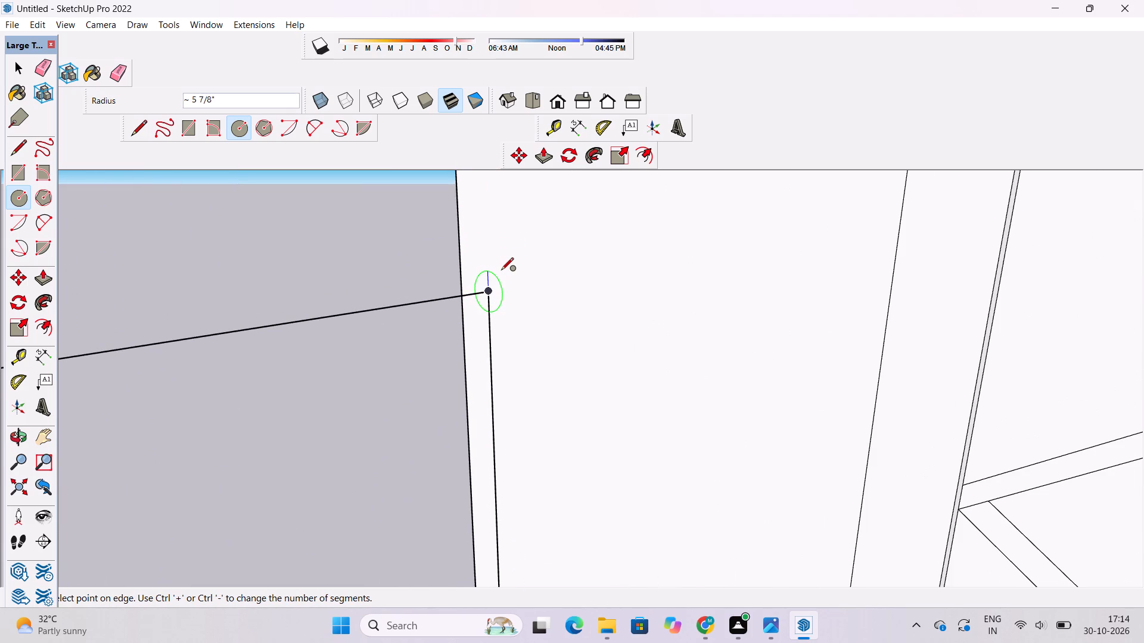
key(6)
key(shift+quotedbl)
key(Return)
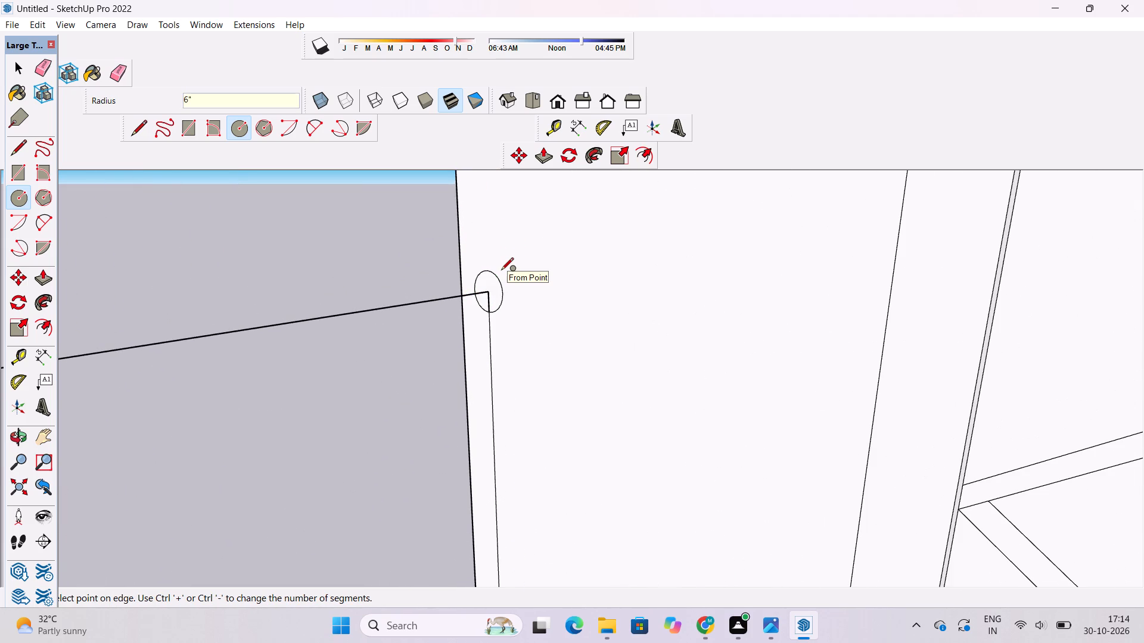
Draw a circle of 6" radius on the front panel's top corner against the inner side wall of the framed balcony above.
scroll(490, 424, down, 9)
scroll(572, 354, down, 6)
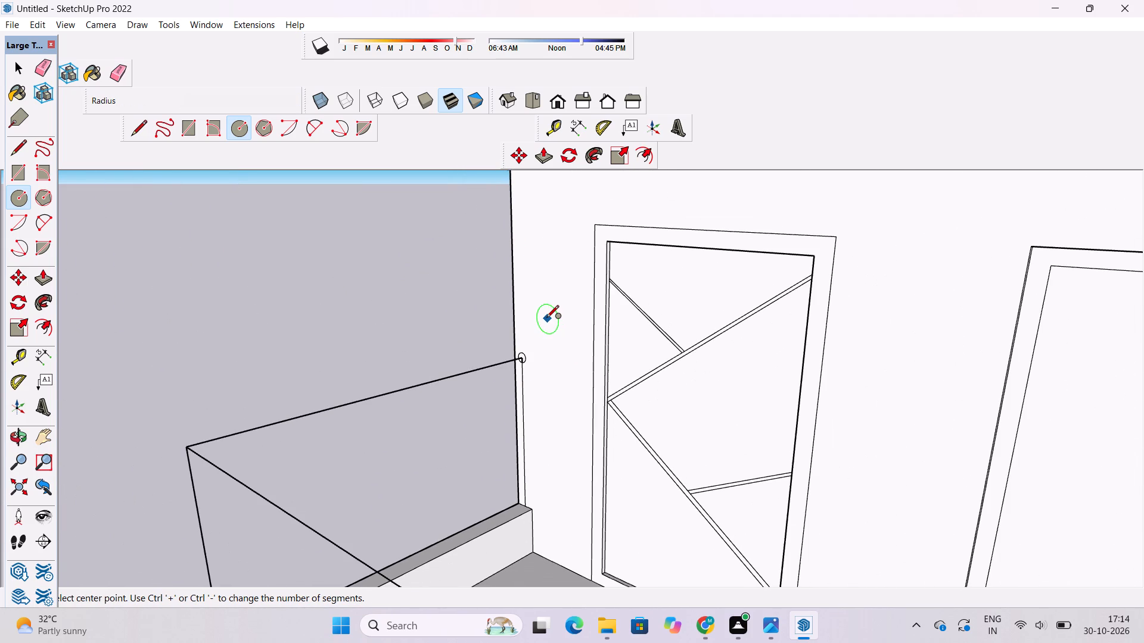
scroll(543, 301, down, 2)
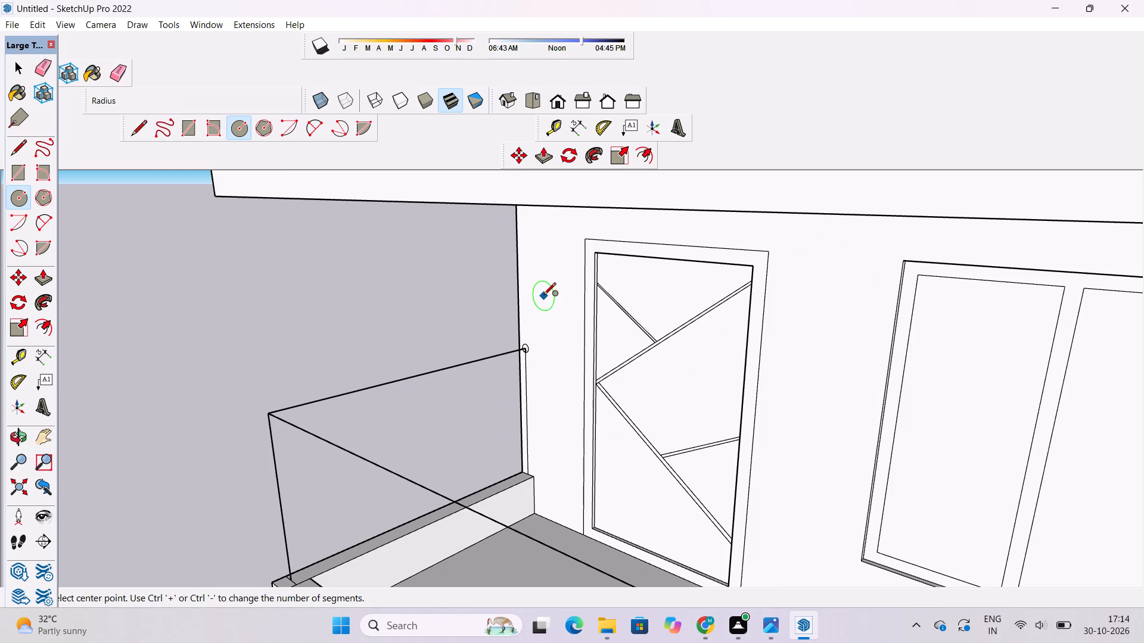
scroll(572, 283, down, 3)
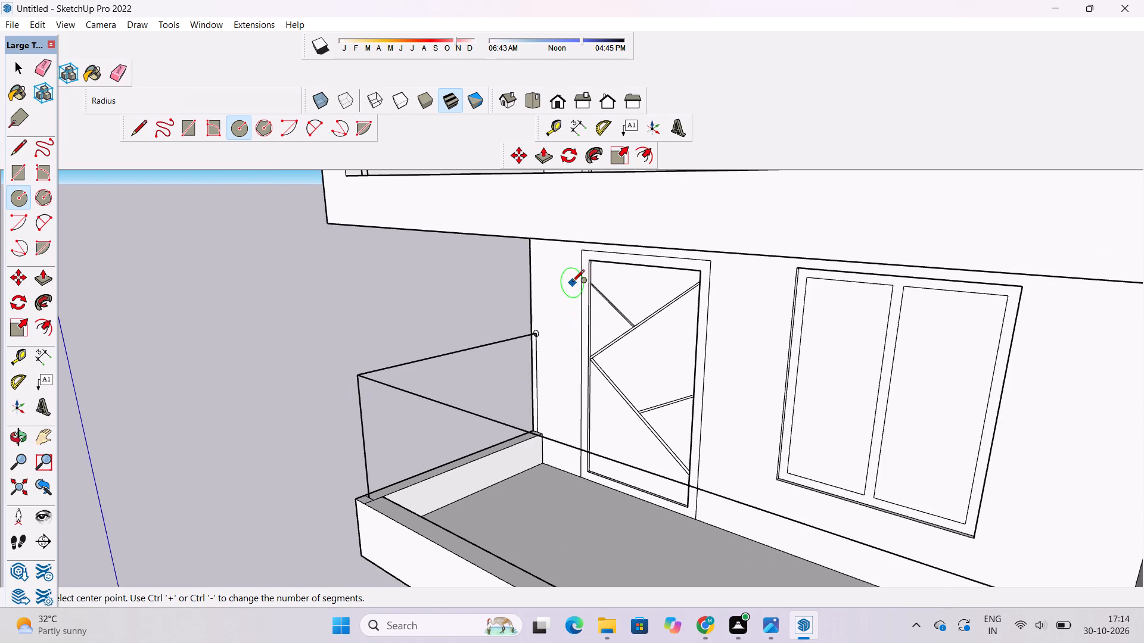
scroll(558, 378, down, 8)
scroll(484, 289, up, 7)
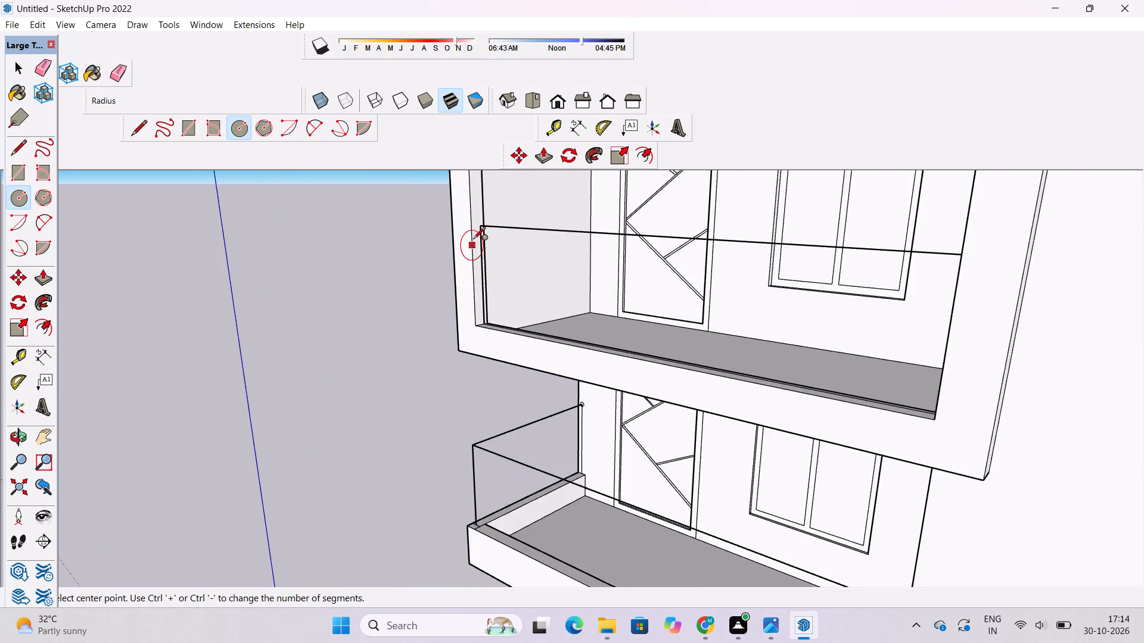
scroll(473, 240, up, 19)
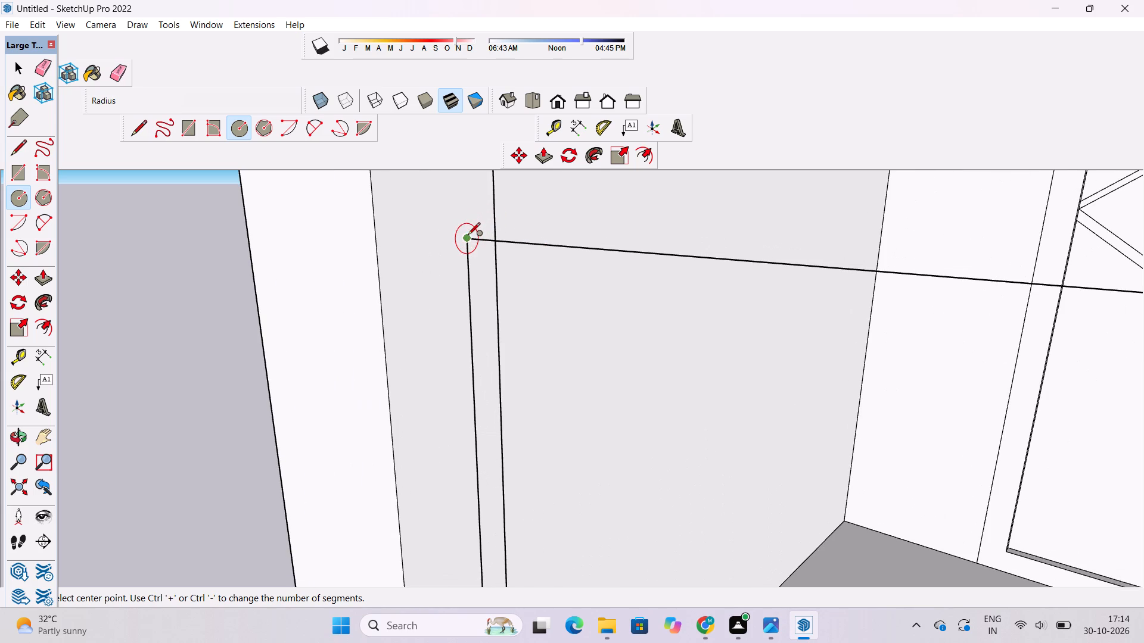
click(468, 237)
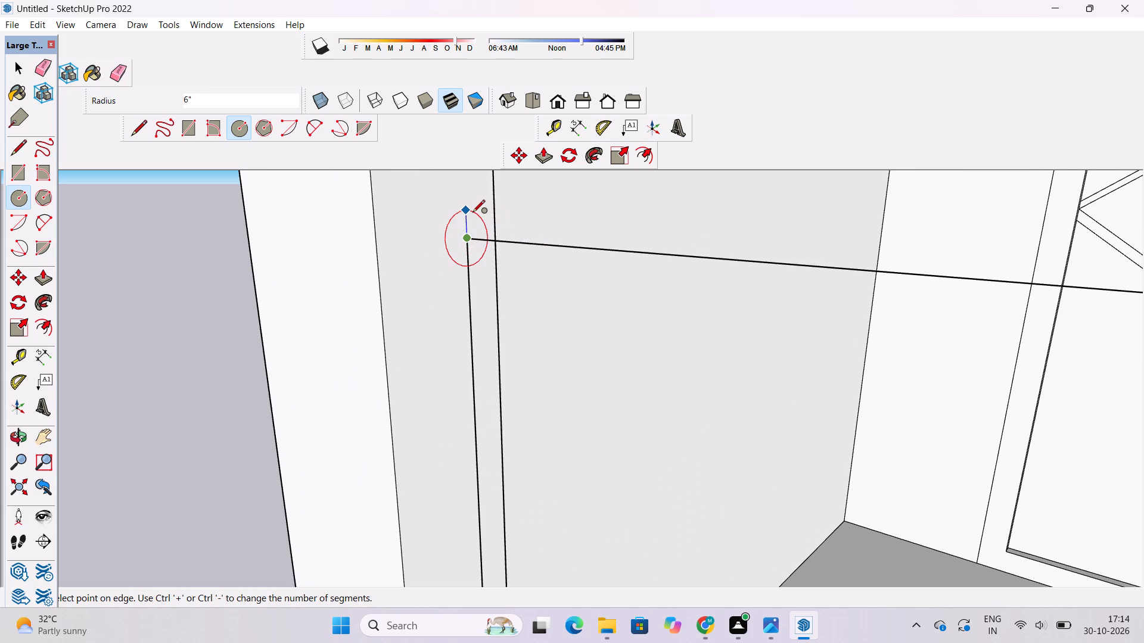
click(472, 213)
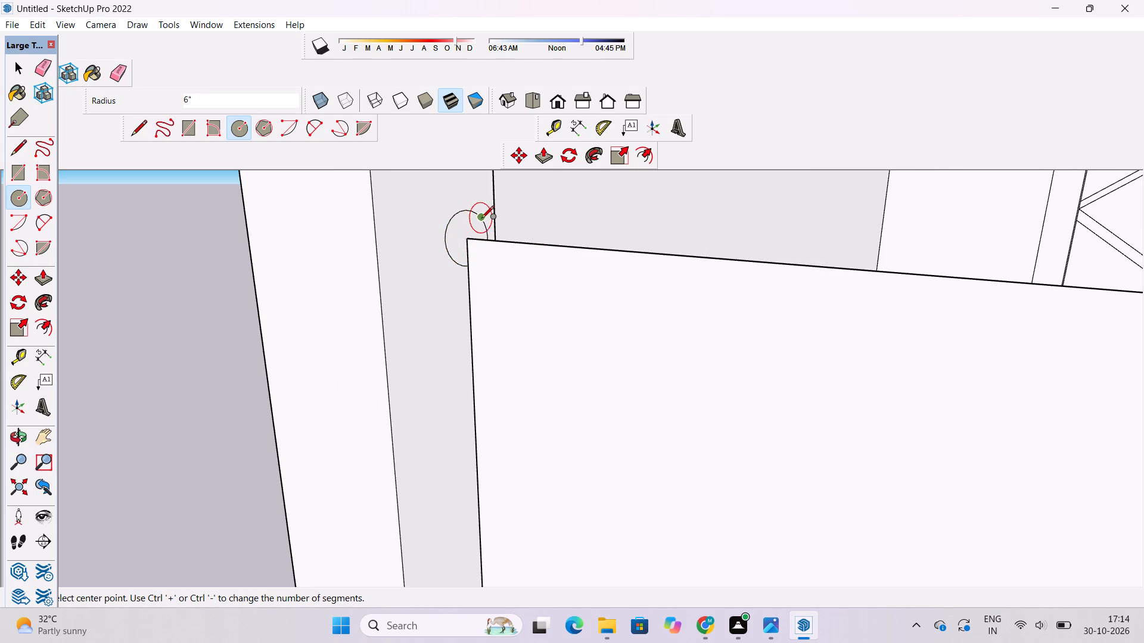
Delete the face filling the framed balcony's front panel, leaving its outline edges.
scroll(481, 219, down, 17)
scroll(474, 205, down, 8)
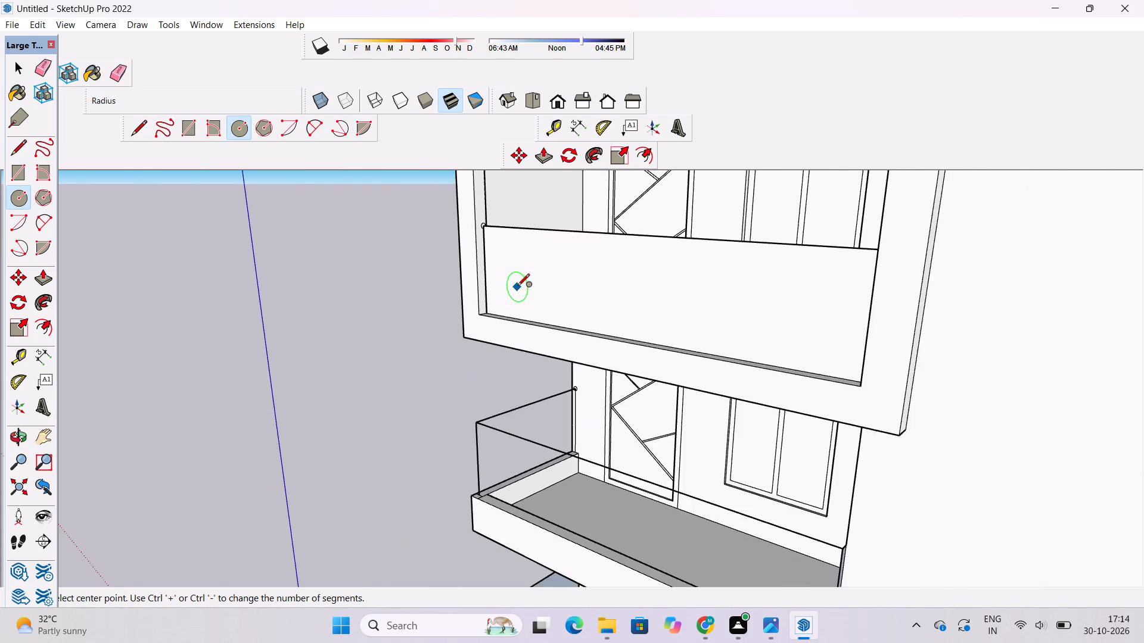
scroll(517, 287, down, 4)
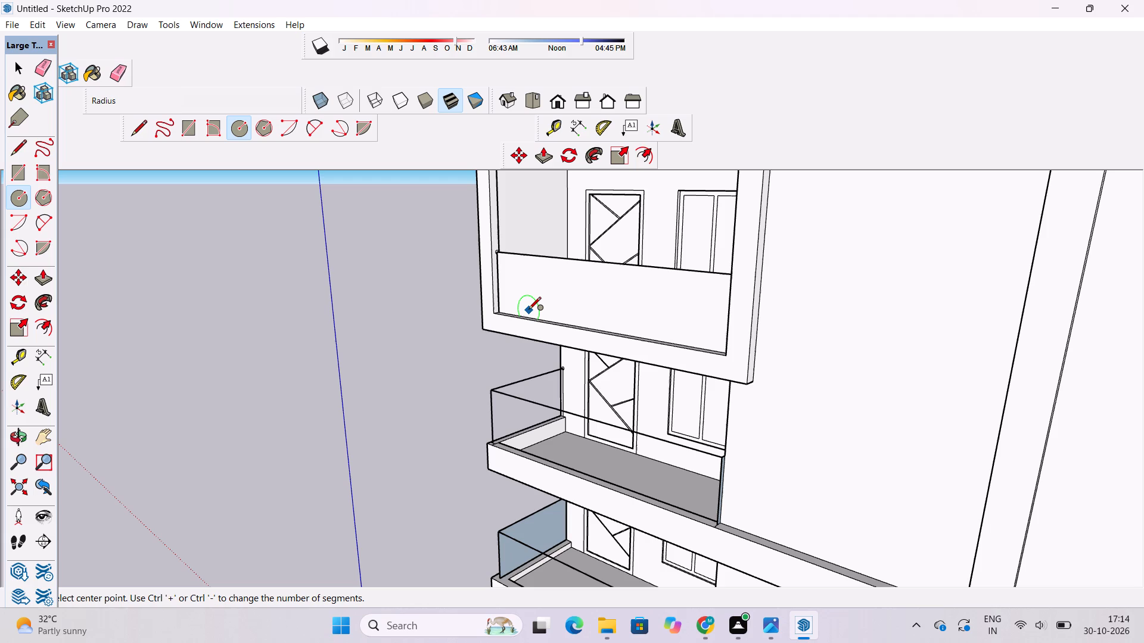
key(space)
click(585, 291)
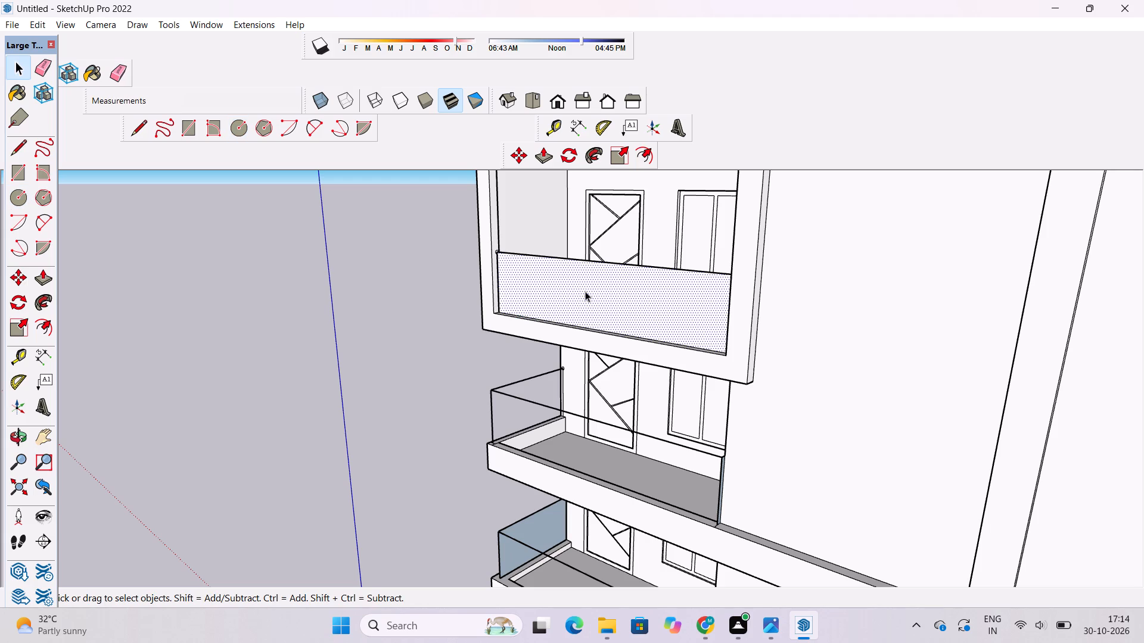
key(Delete)
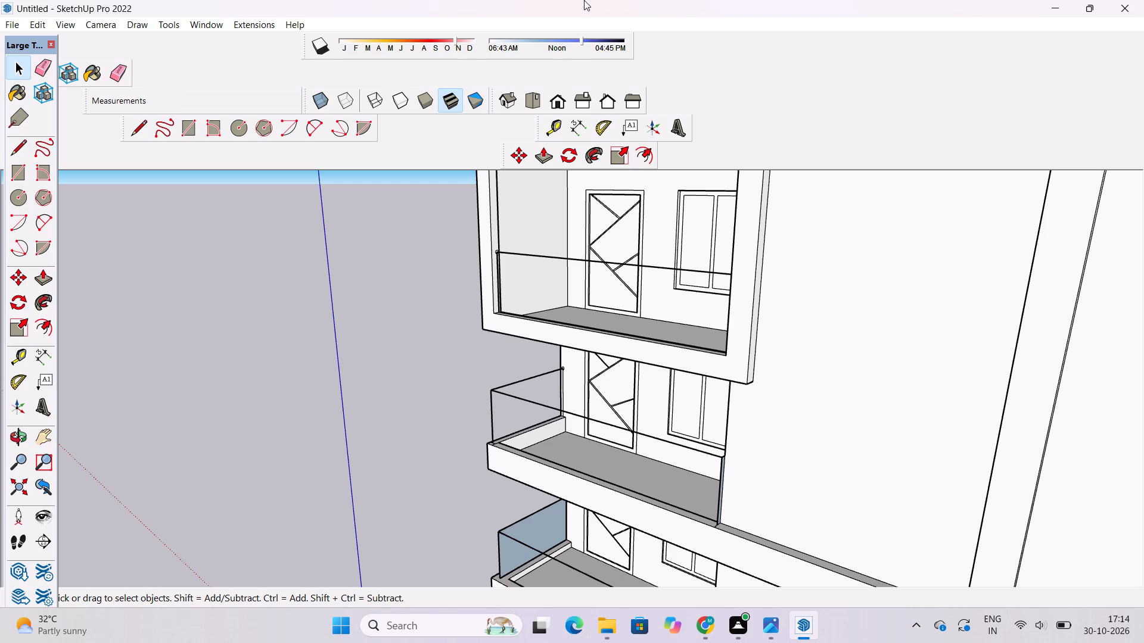
Erase the short vertical edge segment inside the circle at the unfilled side panel's top rear corner, one balcony below.
key(o)
scroll(504, 361, down, 5)
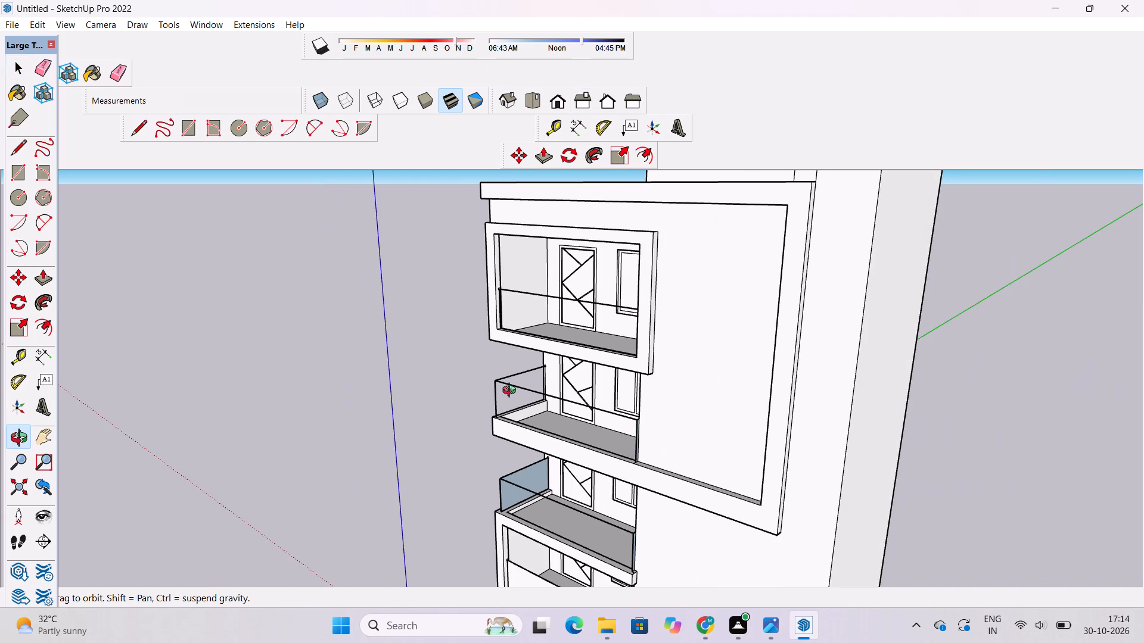
drag(520, 392, 468, 291)
shift+drag(465, 291, 513, 361)
scroll(437, 333, up, 8)
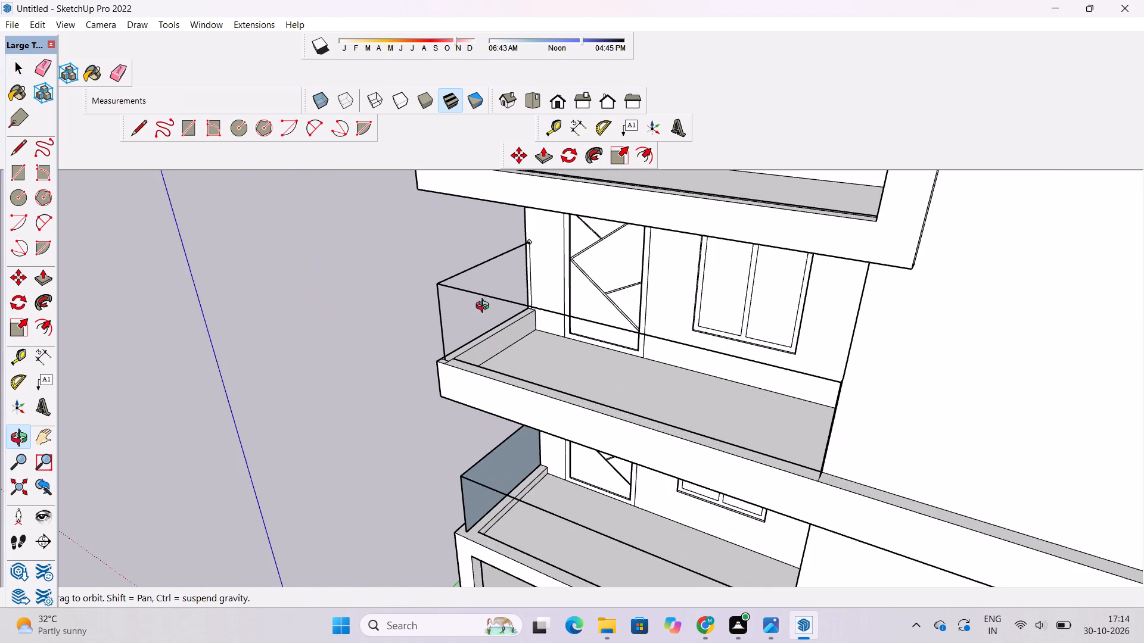
shift+drag(507, 300, 477, 318)
drag(497, 330, 587, 321)
scroll(500, 261, up, 11)
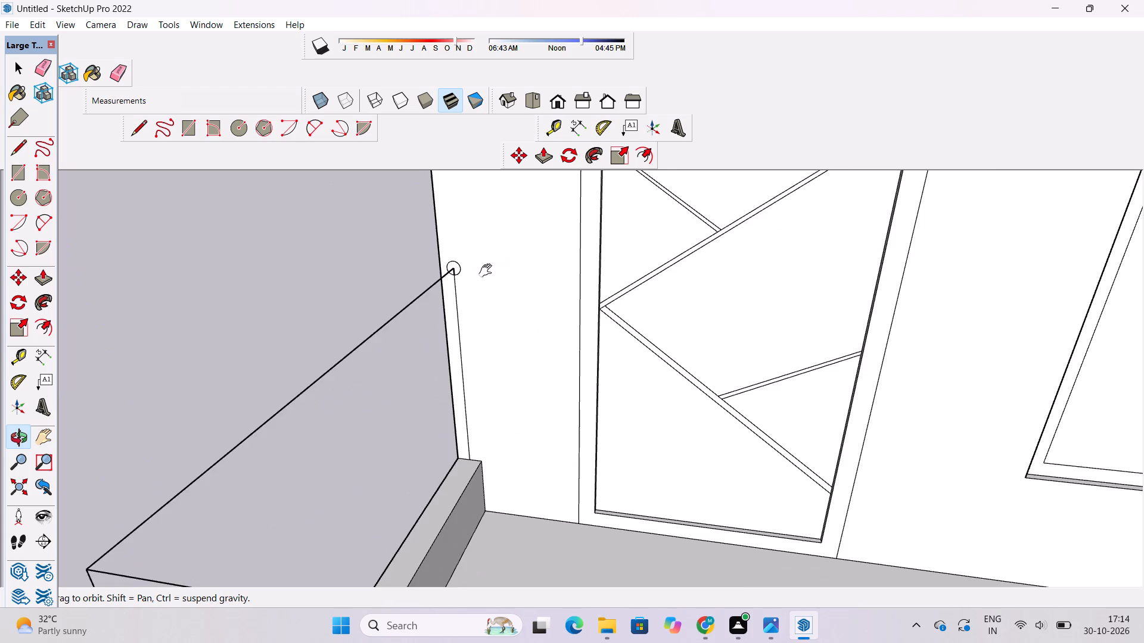
shift+drag(488, 280, 490, 335)
drag(474, 361, 471, 320)
scroll(456, 326, up, 15)
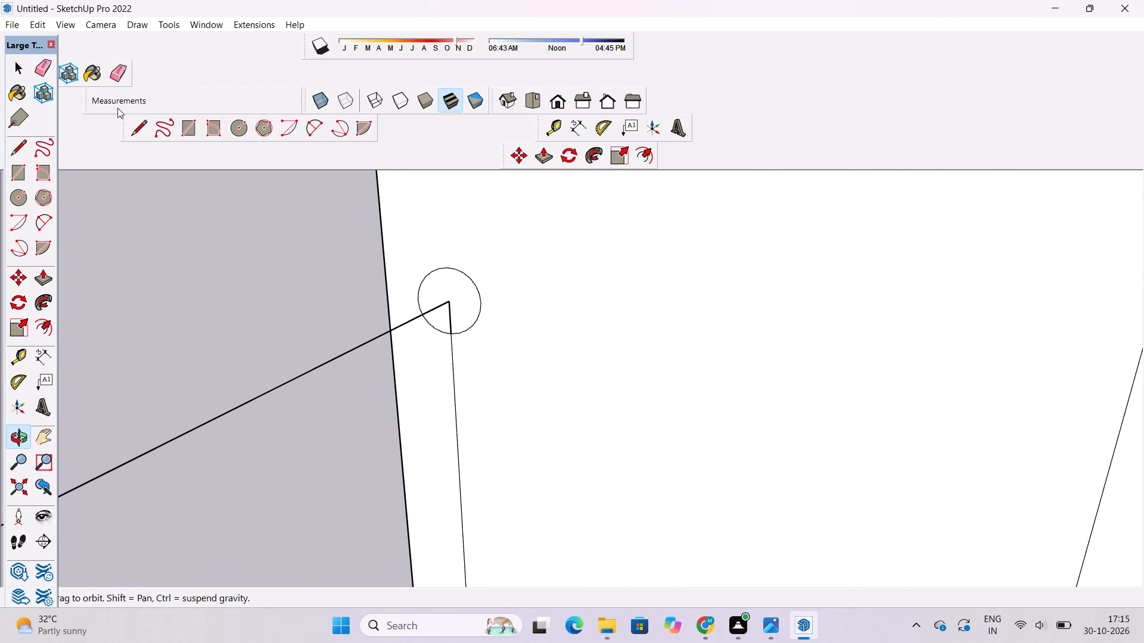
click(118, 73)
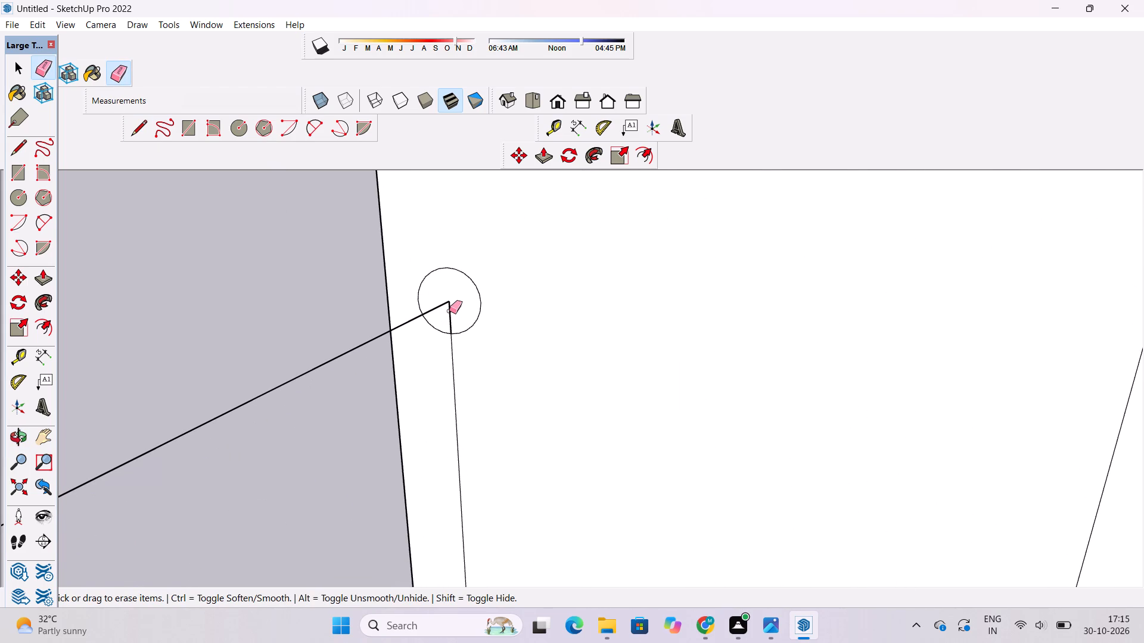
click(450, 313)
Examine the balcony panels, the blank wall beside them and the building's front down to ground level.
scroll(337, 270, down, 13)
key(o)
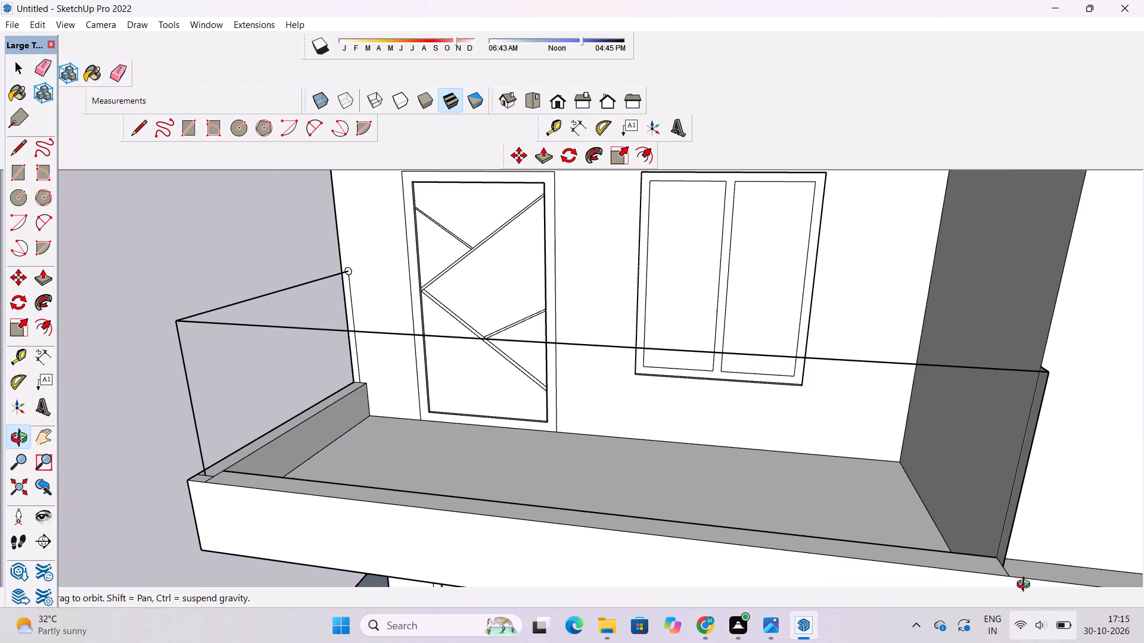
scroll(884, 429, down, 3)
shift+drag(866, 451, 806, 379)
scroll(770, 370, down, 5)
drag(836, 447, 770, 450)
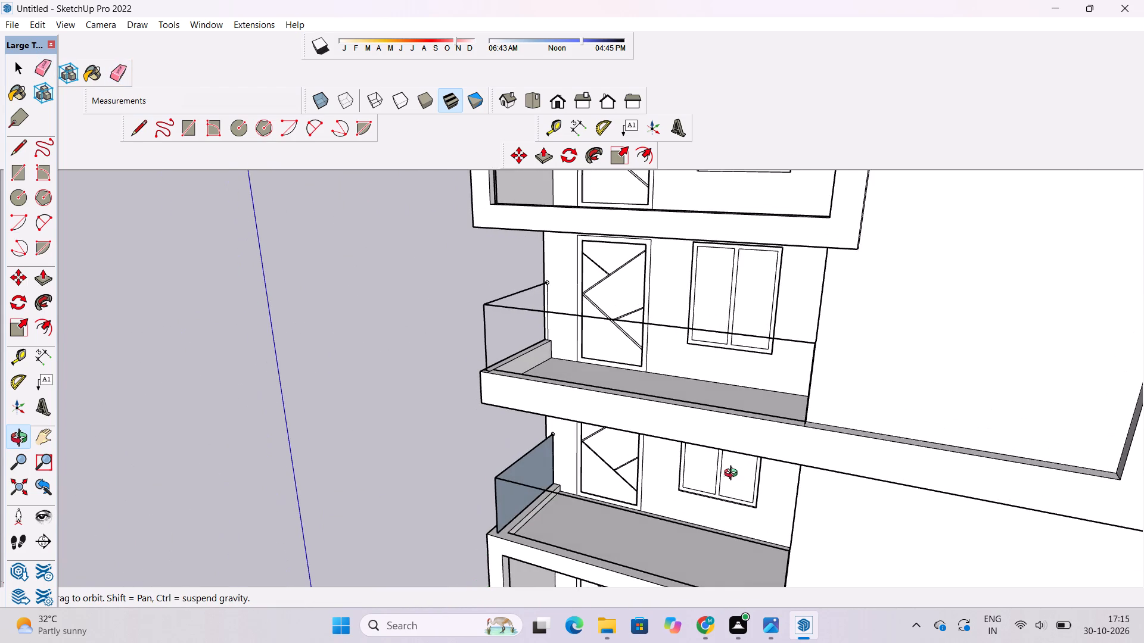
scroll(645, 497, up, 8)
drag(632, 501, 602, 427)
shift+scroll(589, 405, down, 6)
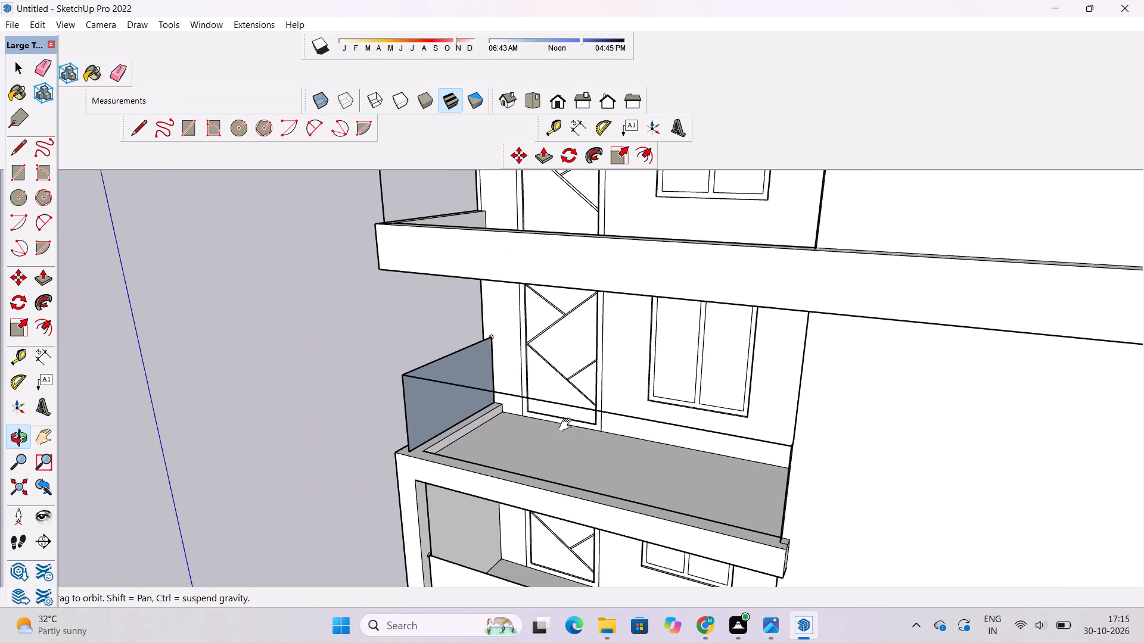
drag(692, 451, 602, 439)
scroll(600, 444, down, 5)
shift+drag(605, 516, 763, 524)
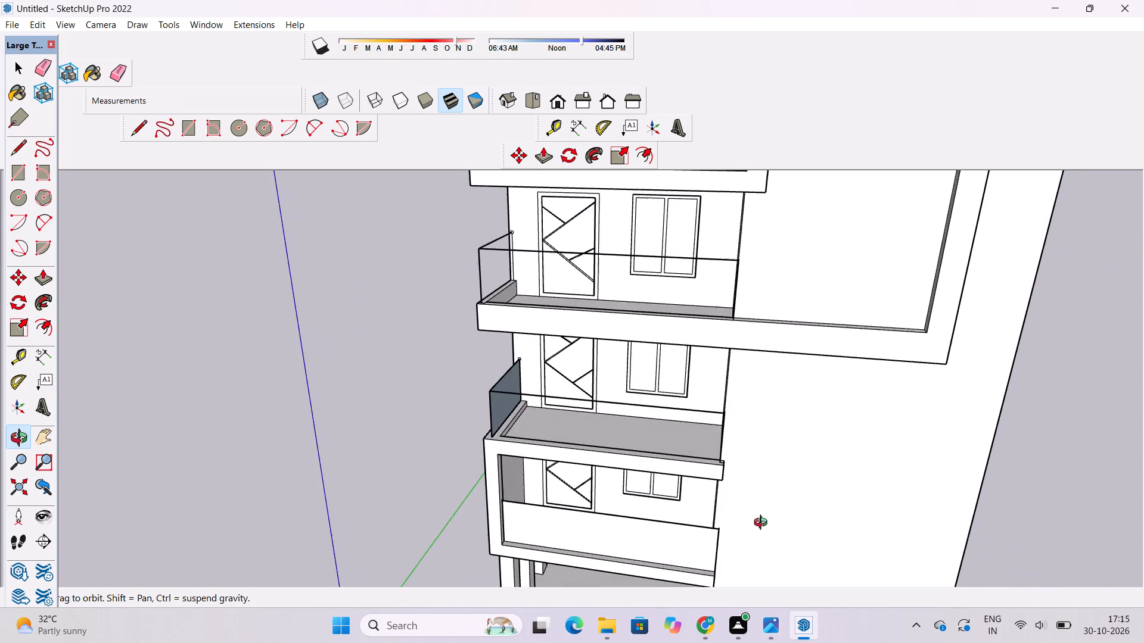
shift+drag(763, 524, 763, 524)
shift+drag(764, 522, 733, 472)
drag(720, 475, 746, 459)
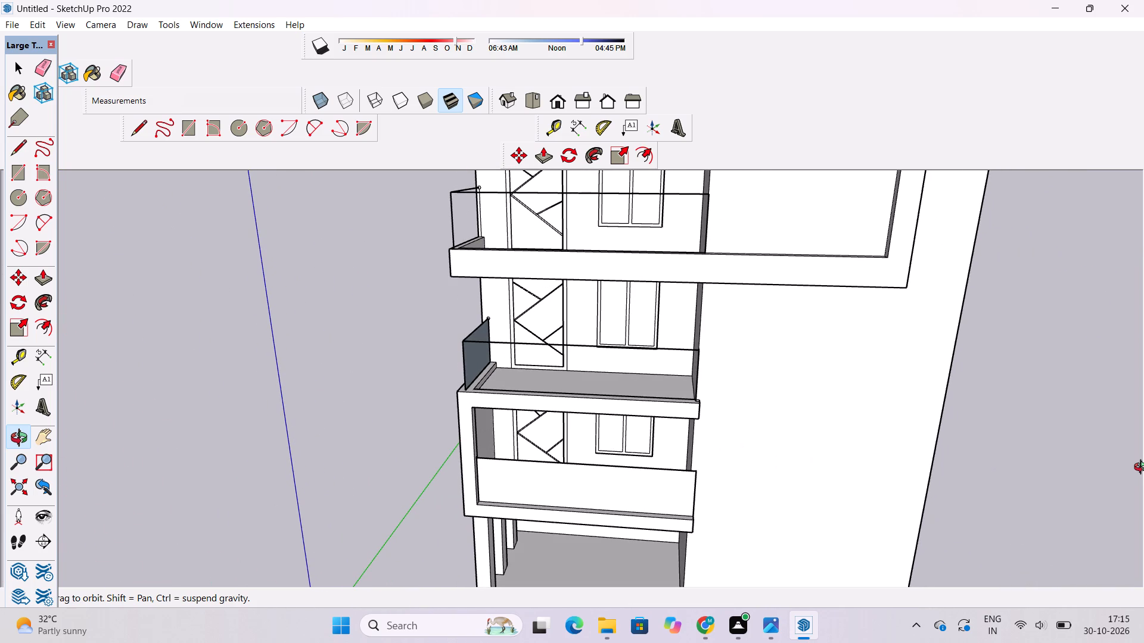
scroll(353, 473, down, 4)
drag(359, 482, 411, 500)
shift+drag(470, 476, 398, 429)
shift+drag(398, 429, 397, 433)
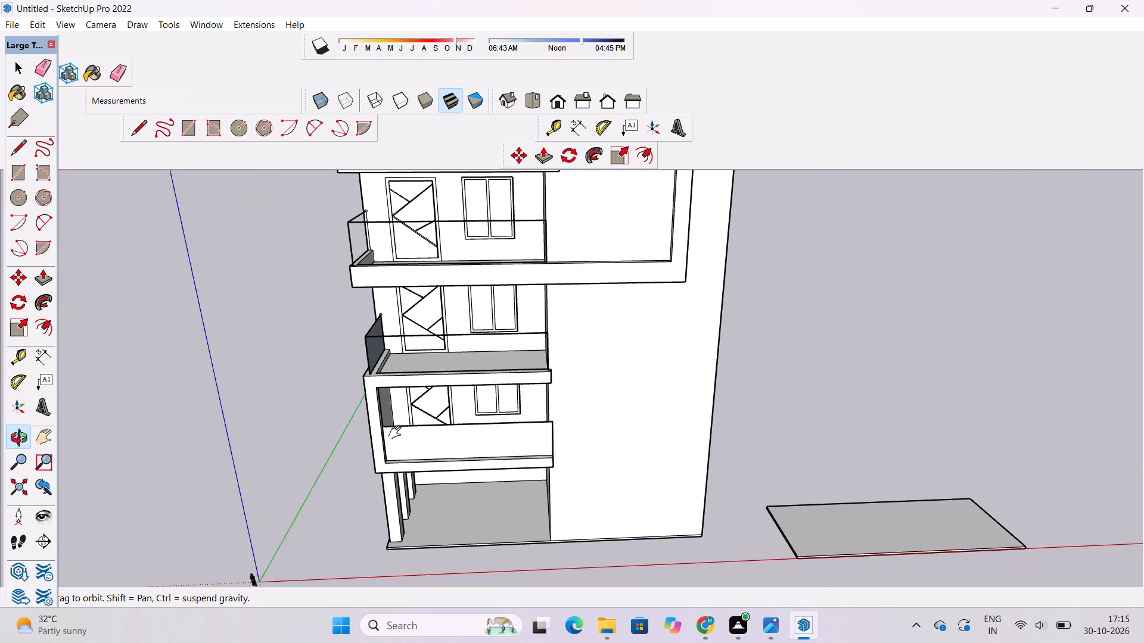
shift+drag(397, 433, 400, 452)
shift+drag(434, 479, 424, 452)
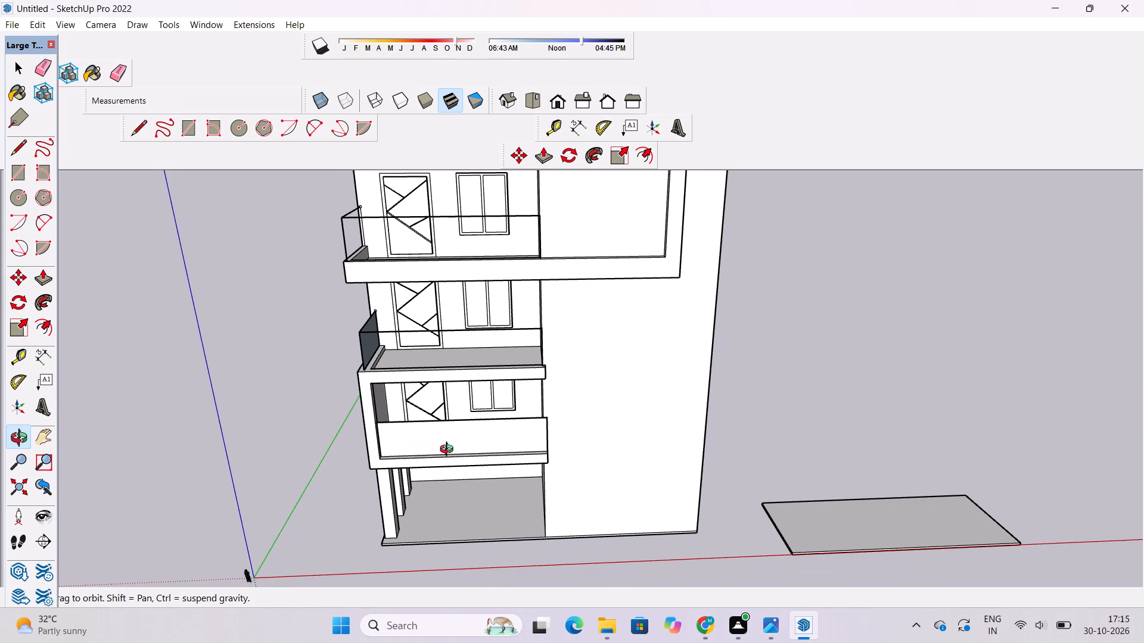
drag(533, 470, 484, 469)
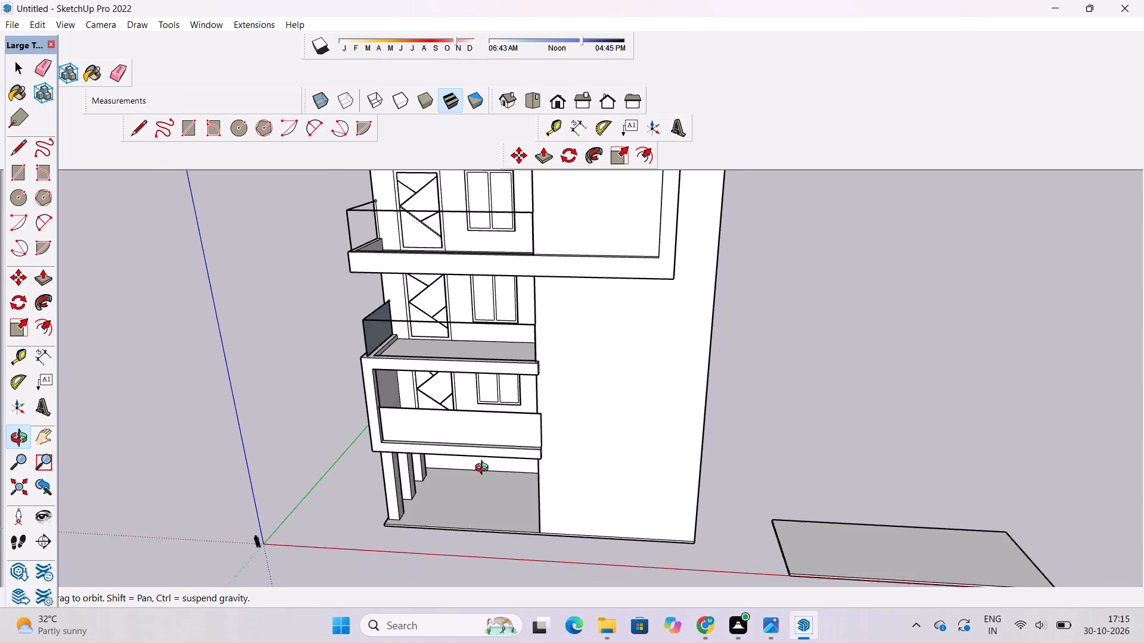
drag(484, 469, 506, 400)
shift+drag(510, 404, 466, 398)
drag(483, 406, 513, 400)
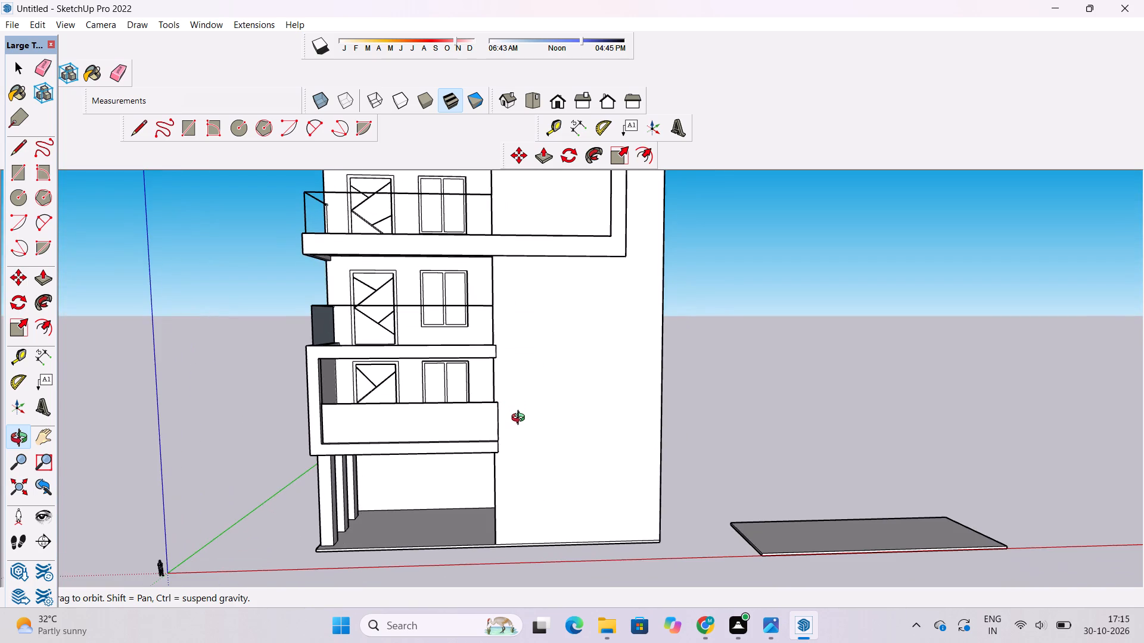
scroll(521, 420, up, 2)
shift+drag(495, 401, 464, 367)
shift+scroll(464, 365, down, 4)
shift+drag(518, 408, 505, 407)
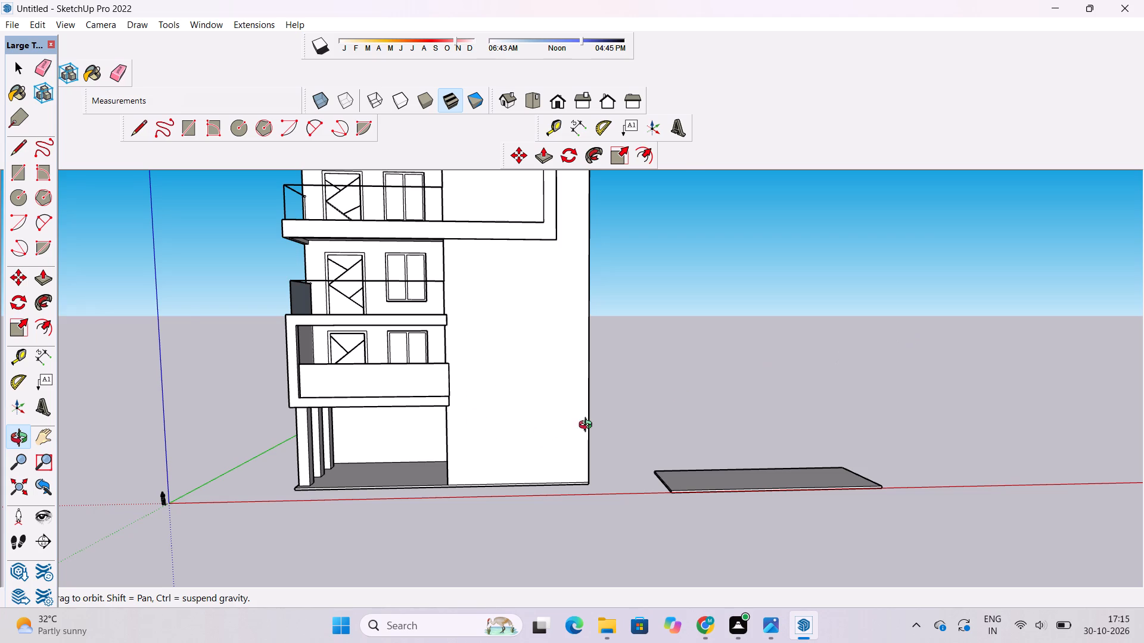
scroll(343, 494, down, 3)
drag(357, 493, 359, 435)
drag(427, 427, 419, 467)
drag(427, 473, 429, 470)
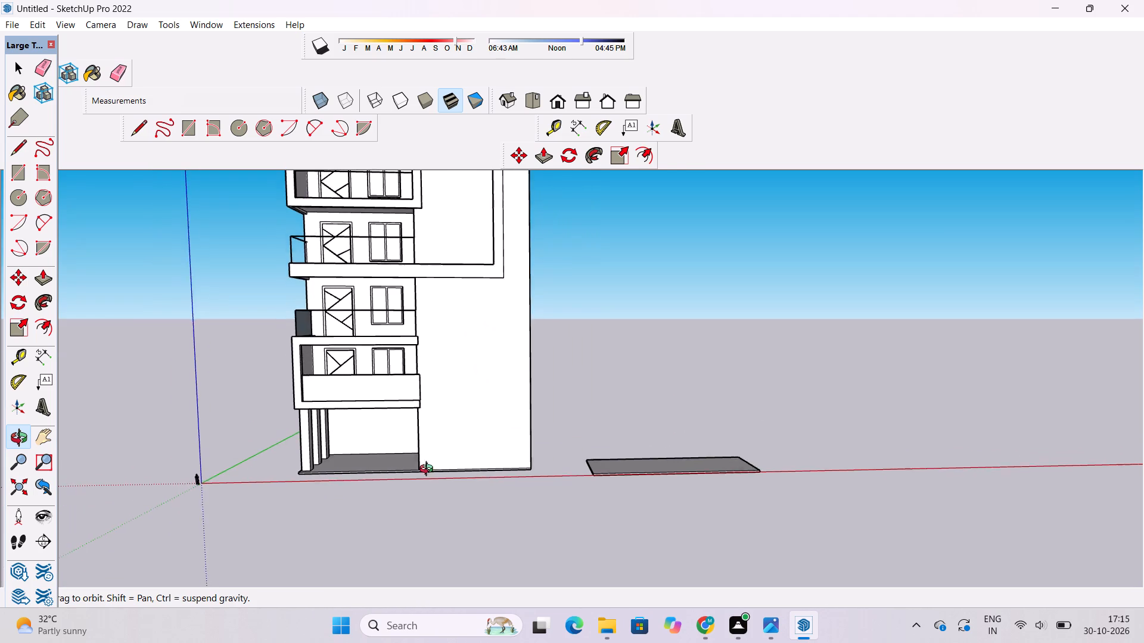
drag(429, 470, 434, 460)
shift+drag(441, 454, 438, 463)
scroll(444, 458, up, 2)
shift+drag(440, 456, 423, 470)
scroll(423, 470, up, 1)
shift+drag(427, 467, 425, 467)
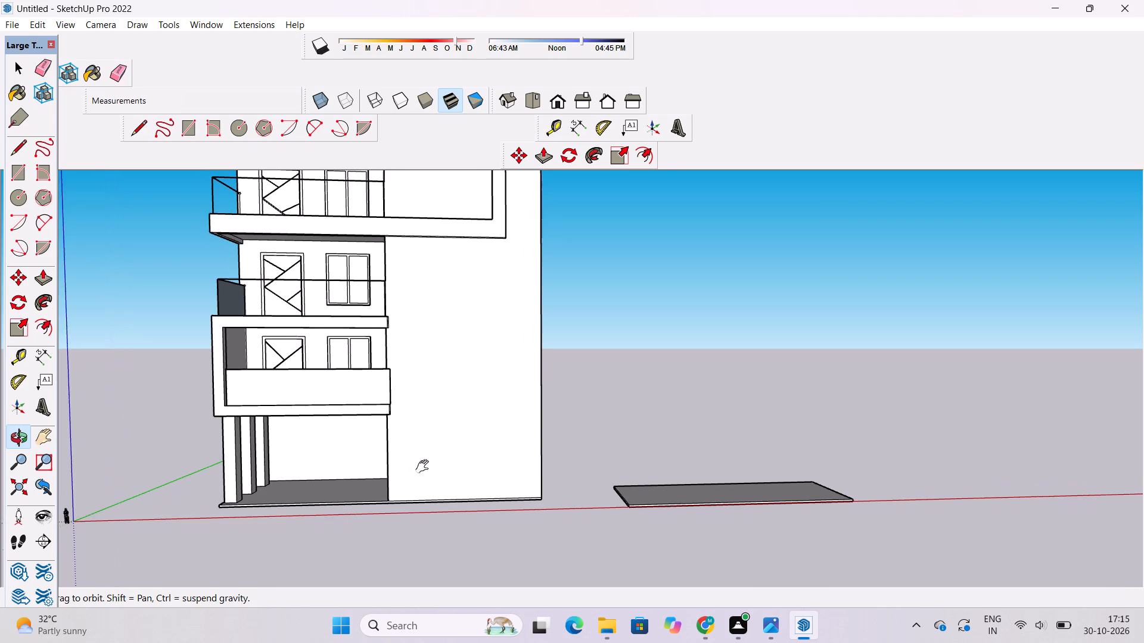
shift+drag(425, 467, 417, 467)
Place a vertical guide on the blank front wall, 9' in from the wall edge beside the balconies.
key(t)
click(377, 348)
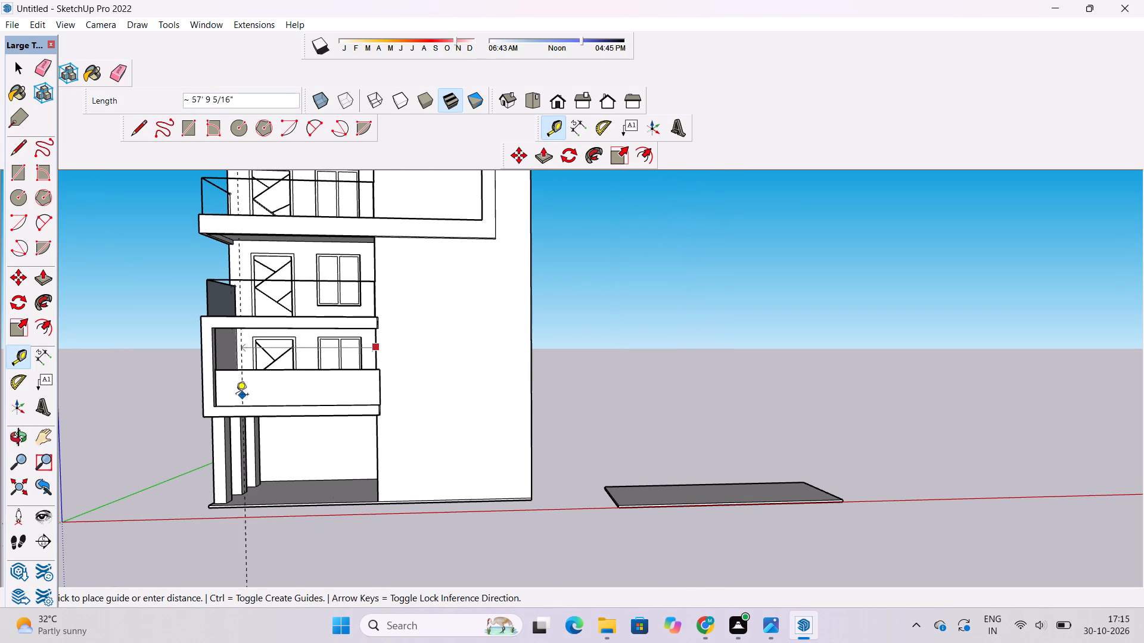
scroll(204, 384, down, 3)
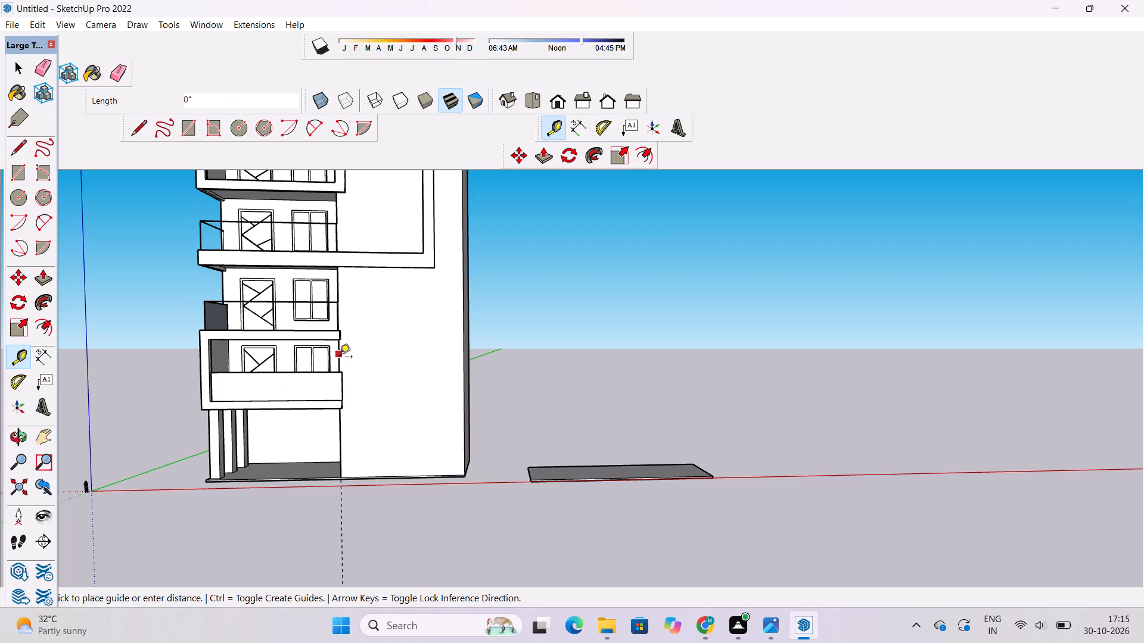
scroll(351, 363, up, 3)
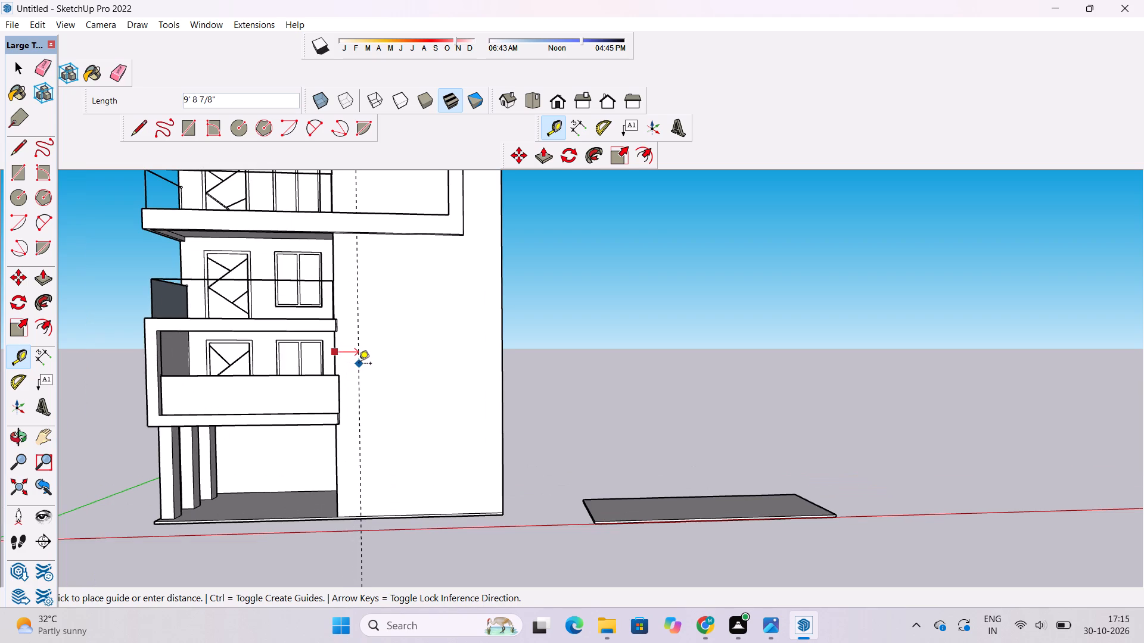
key(9)
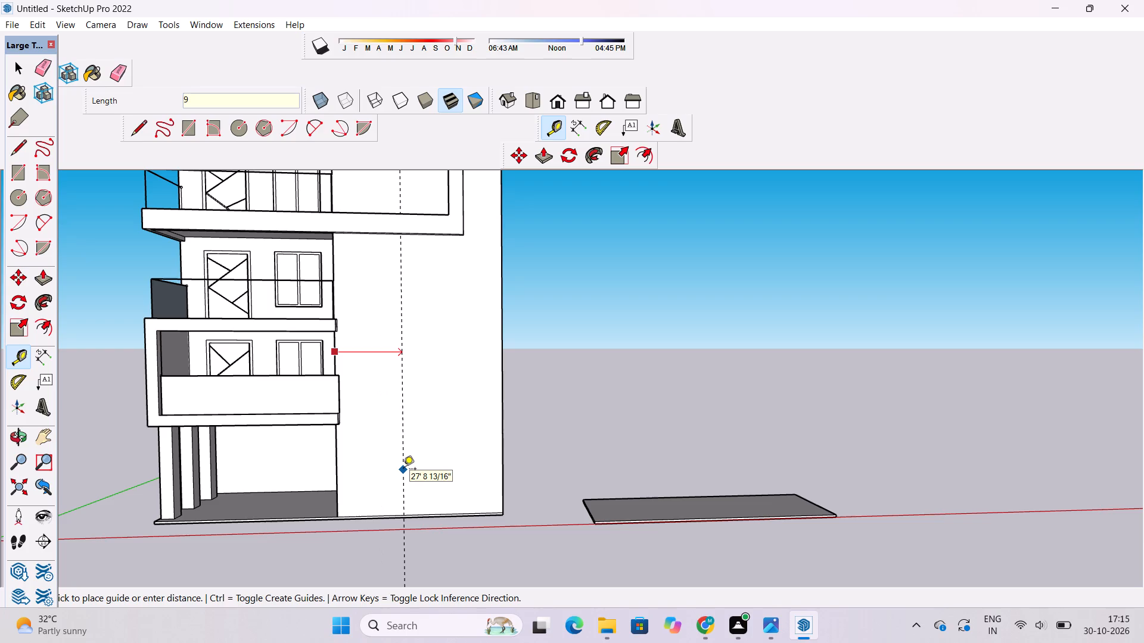
key(apostrophe)
key(Return)
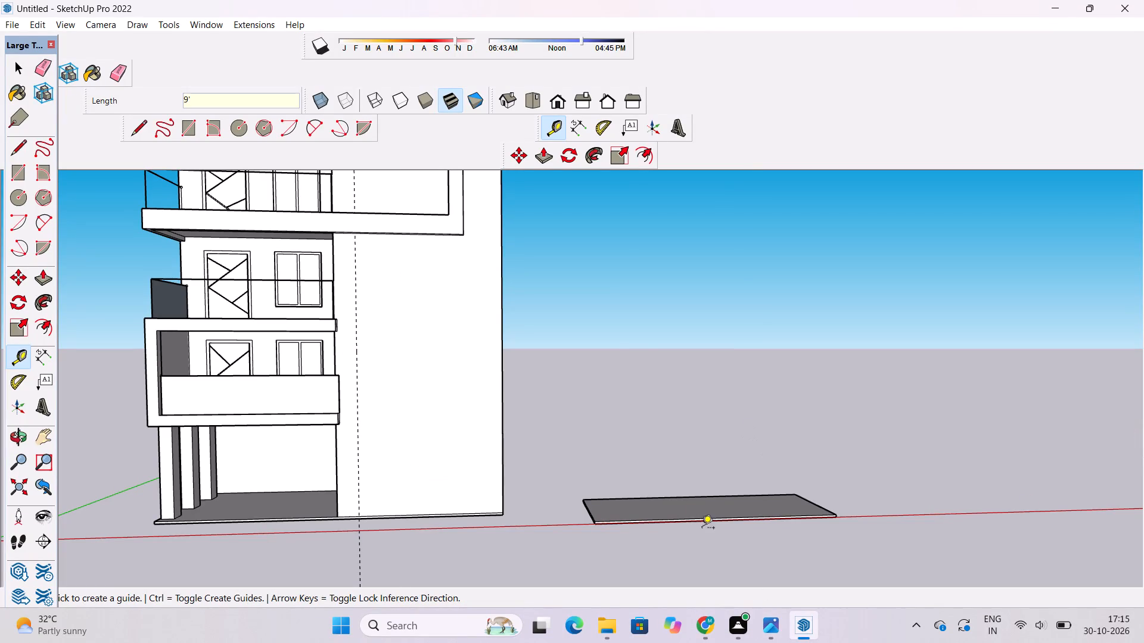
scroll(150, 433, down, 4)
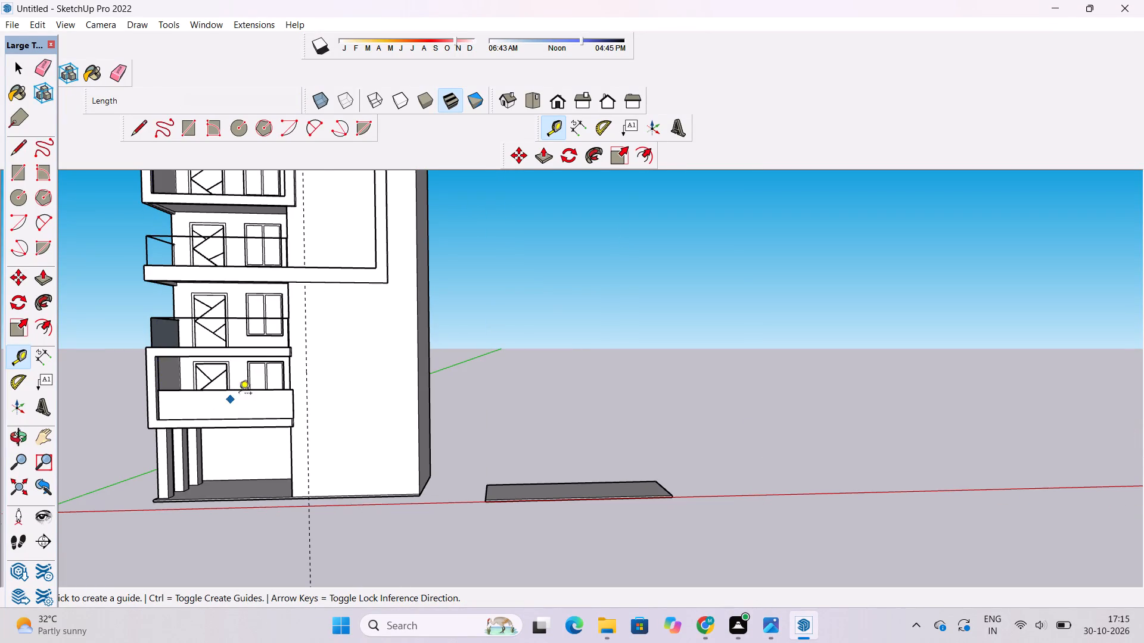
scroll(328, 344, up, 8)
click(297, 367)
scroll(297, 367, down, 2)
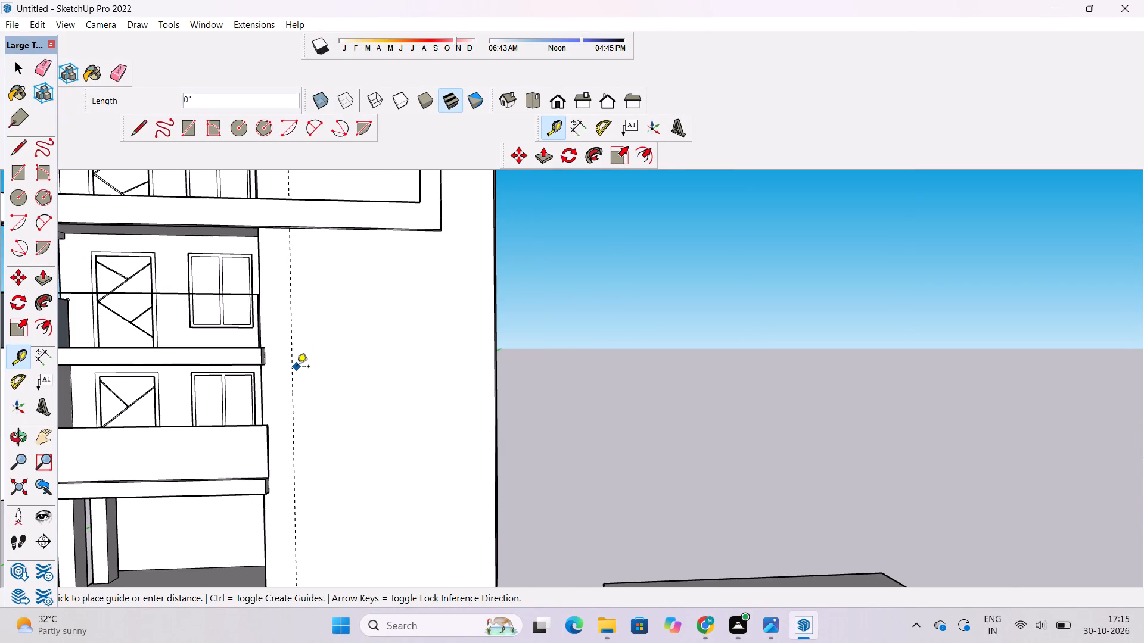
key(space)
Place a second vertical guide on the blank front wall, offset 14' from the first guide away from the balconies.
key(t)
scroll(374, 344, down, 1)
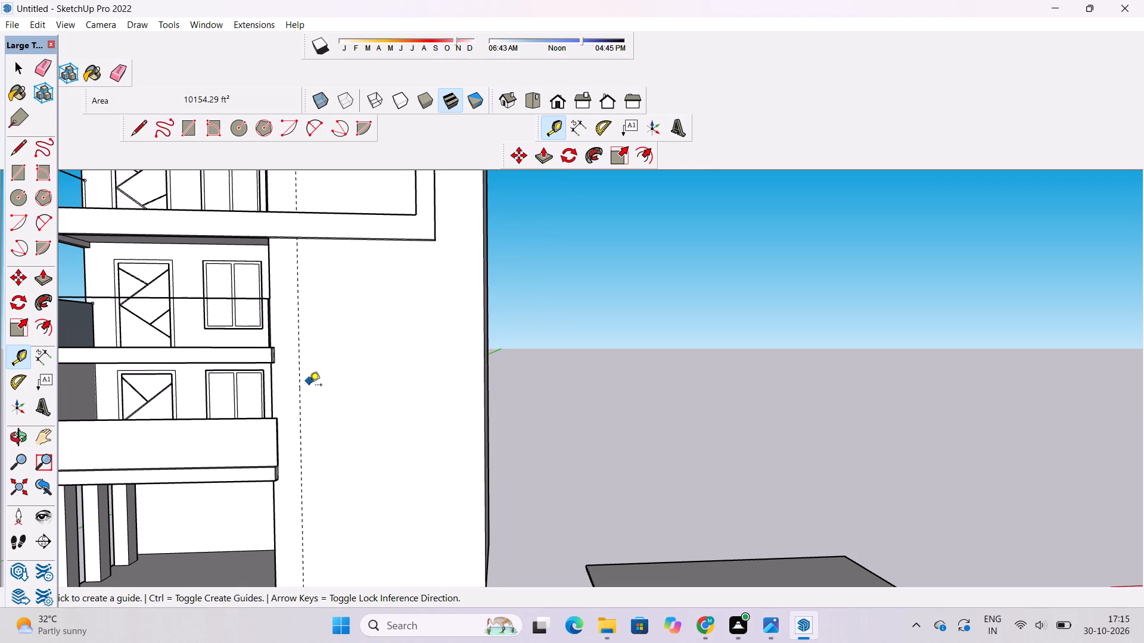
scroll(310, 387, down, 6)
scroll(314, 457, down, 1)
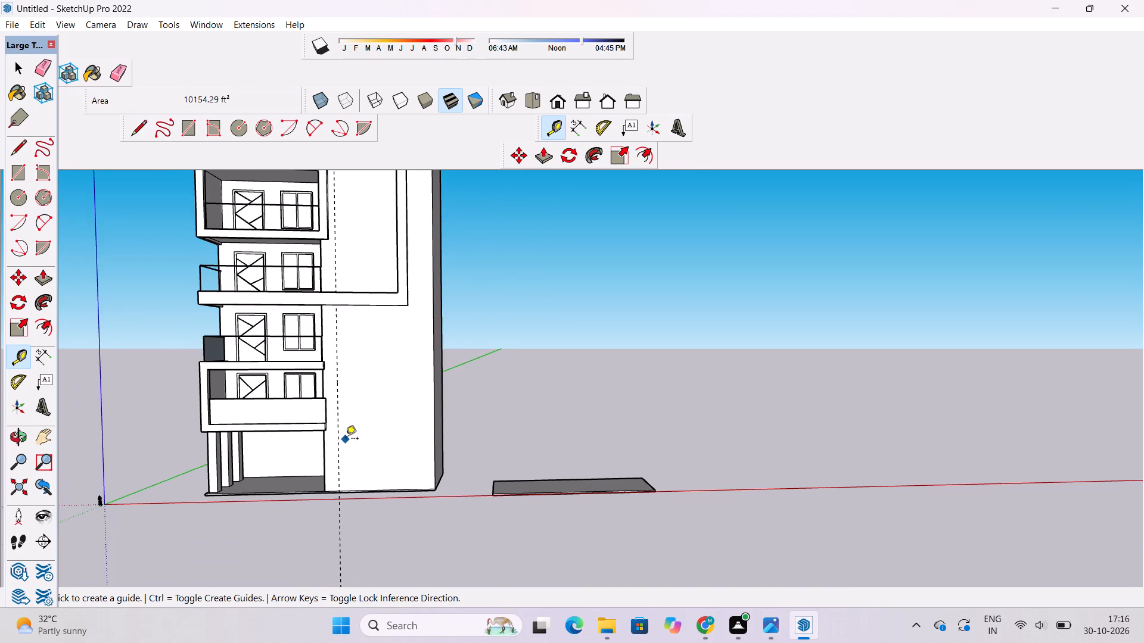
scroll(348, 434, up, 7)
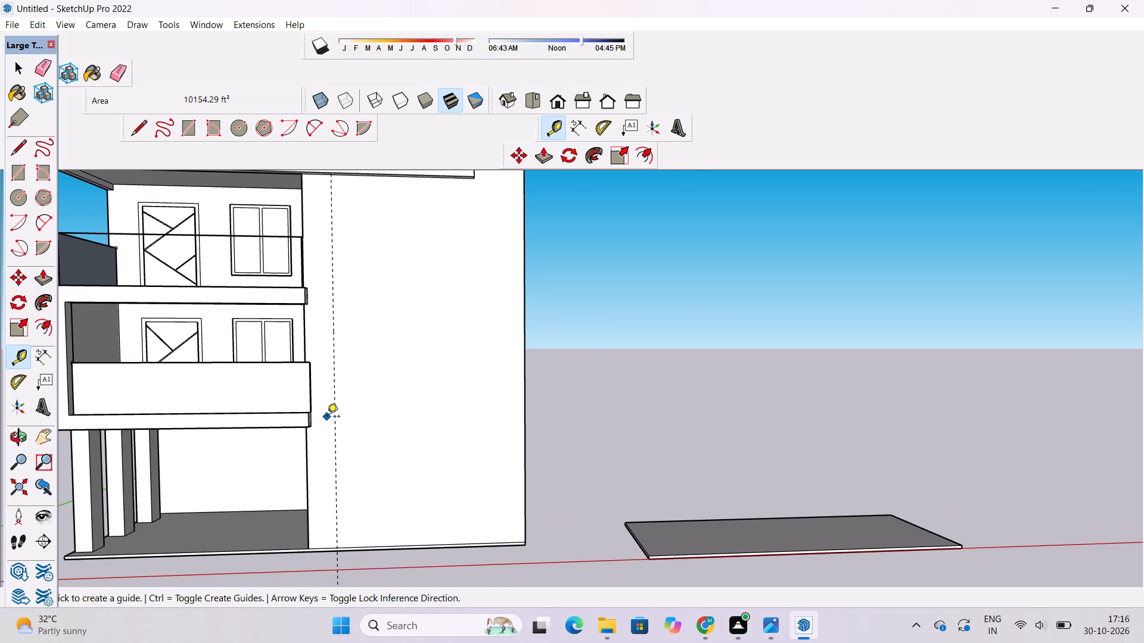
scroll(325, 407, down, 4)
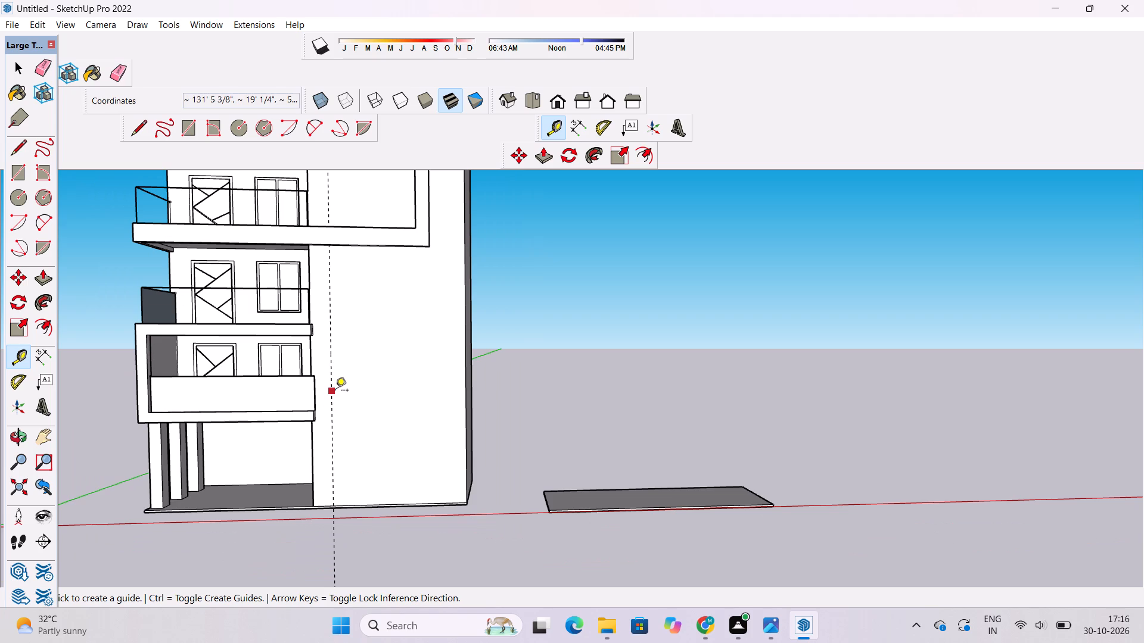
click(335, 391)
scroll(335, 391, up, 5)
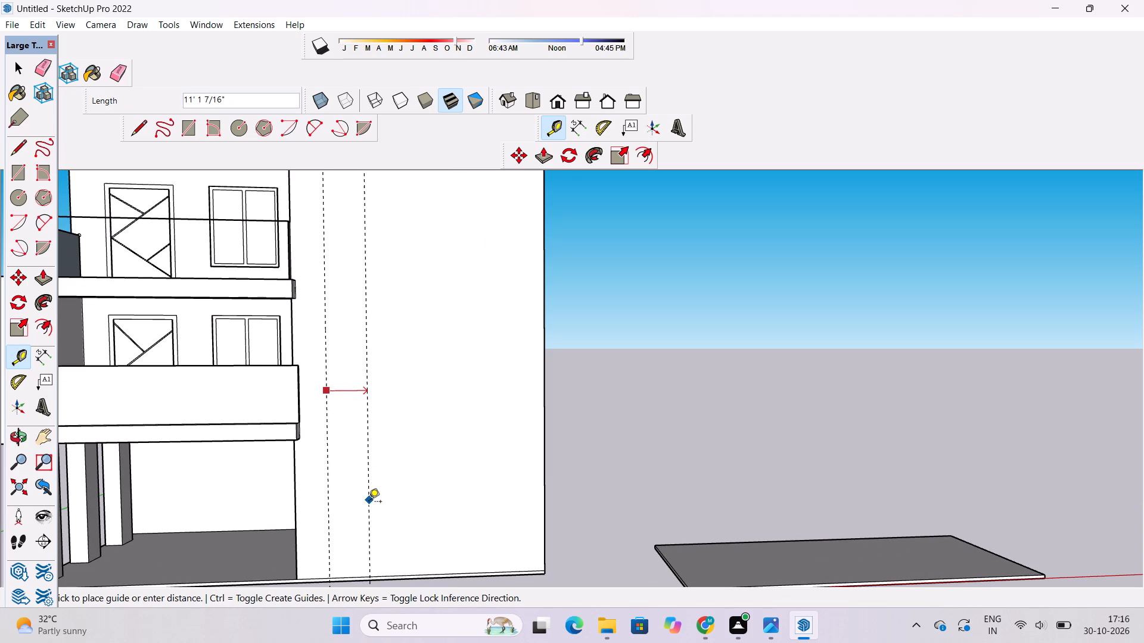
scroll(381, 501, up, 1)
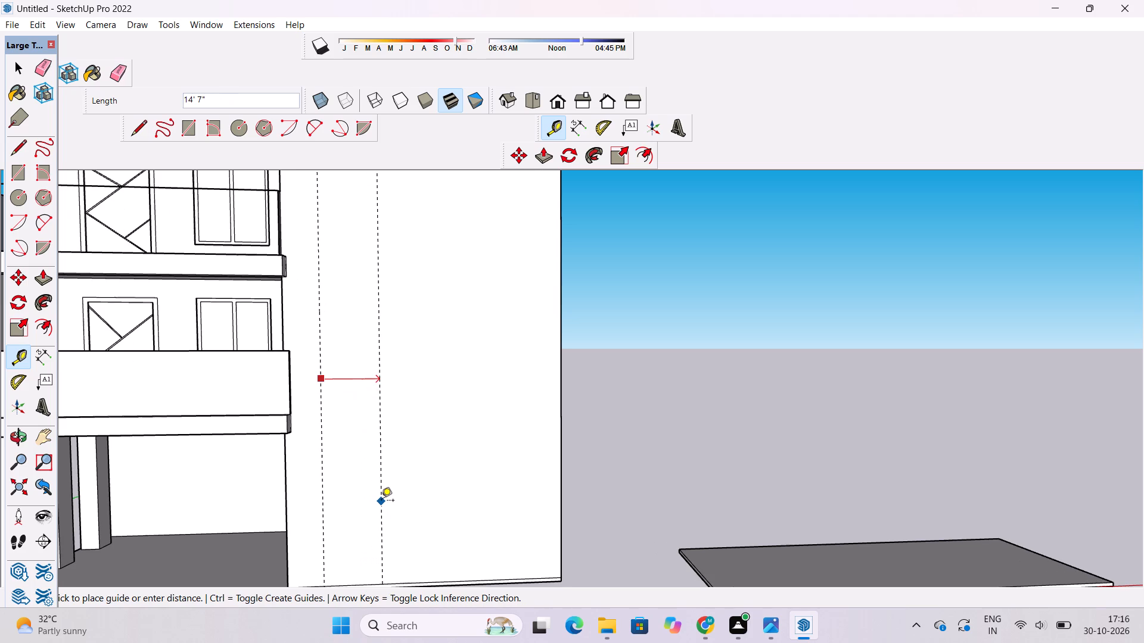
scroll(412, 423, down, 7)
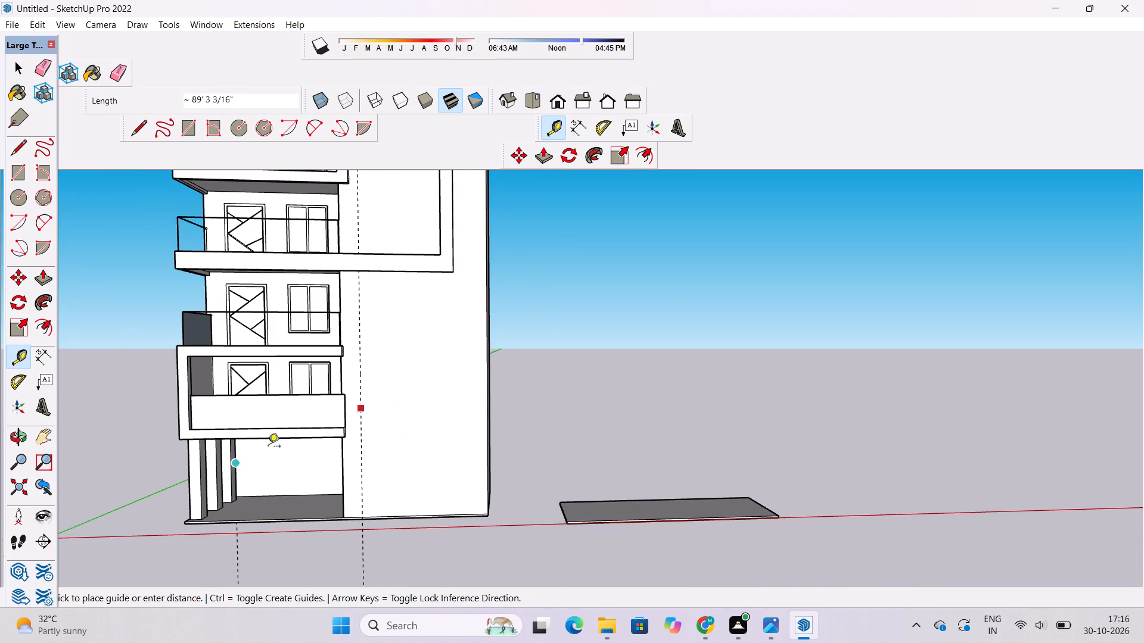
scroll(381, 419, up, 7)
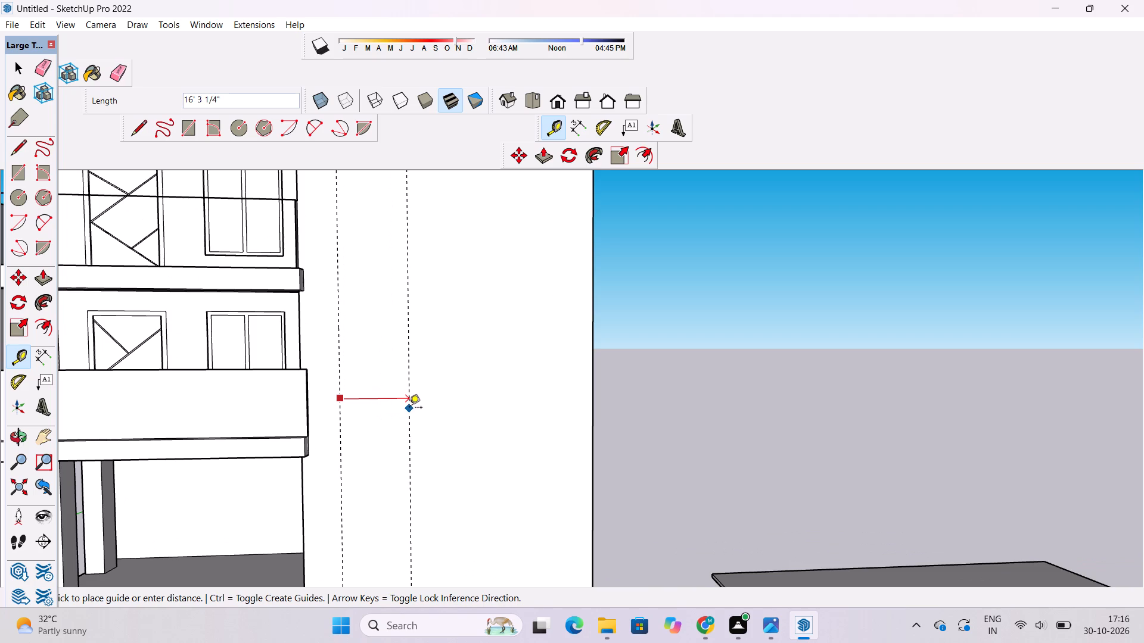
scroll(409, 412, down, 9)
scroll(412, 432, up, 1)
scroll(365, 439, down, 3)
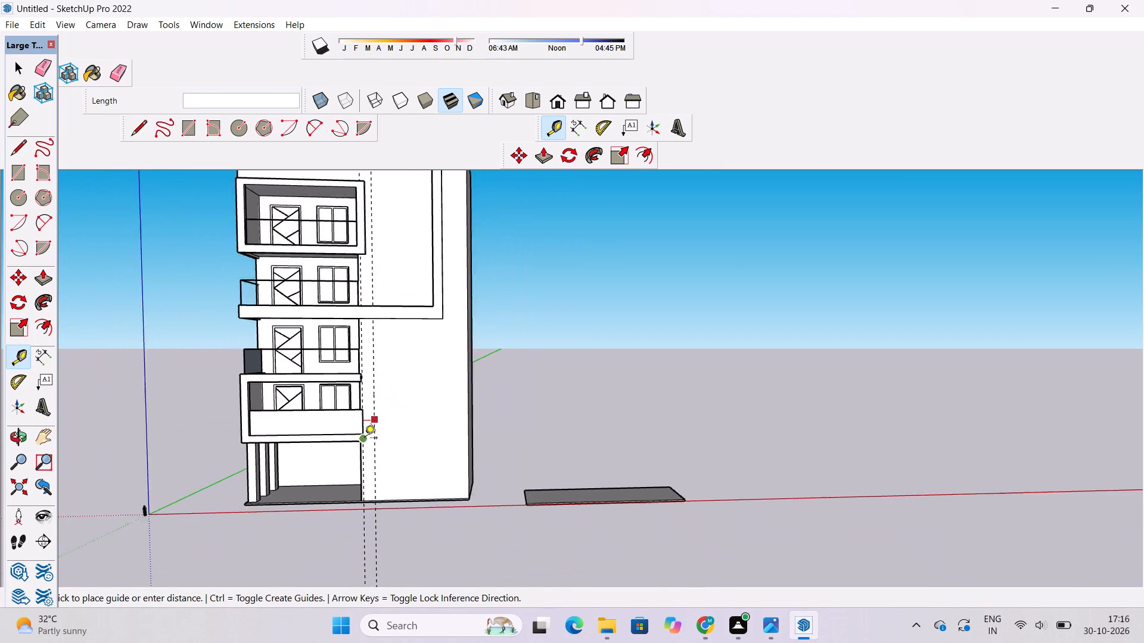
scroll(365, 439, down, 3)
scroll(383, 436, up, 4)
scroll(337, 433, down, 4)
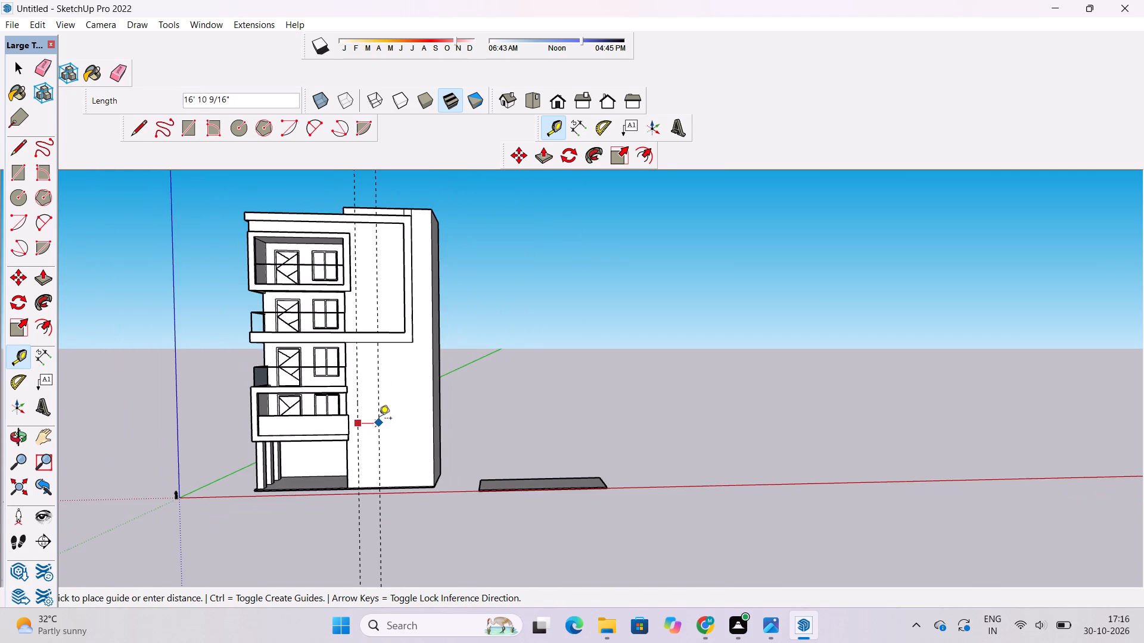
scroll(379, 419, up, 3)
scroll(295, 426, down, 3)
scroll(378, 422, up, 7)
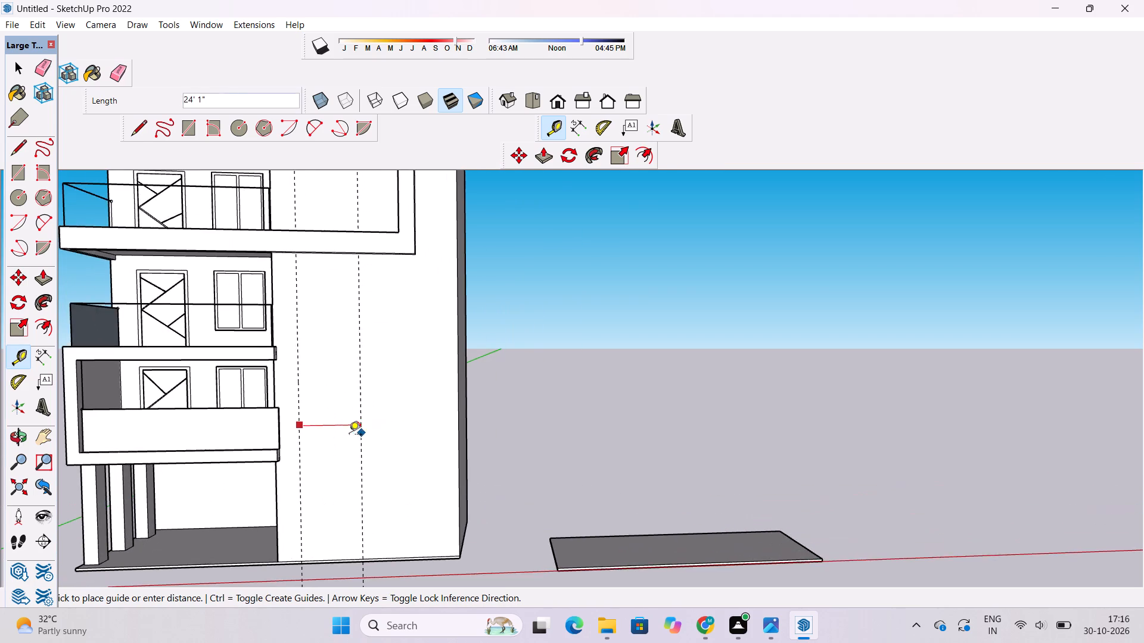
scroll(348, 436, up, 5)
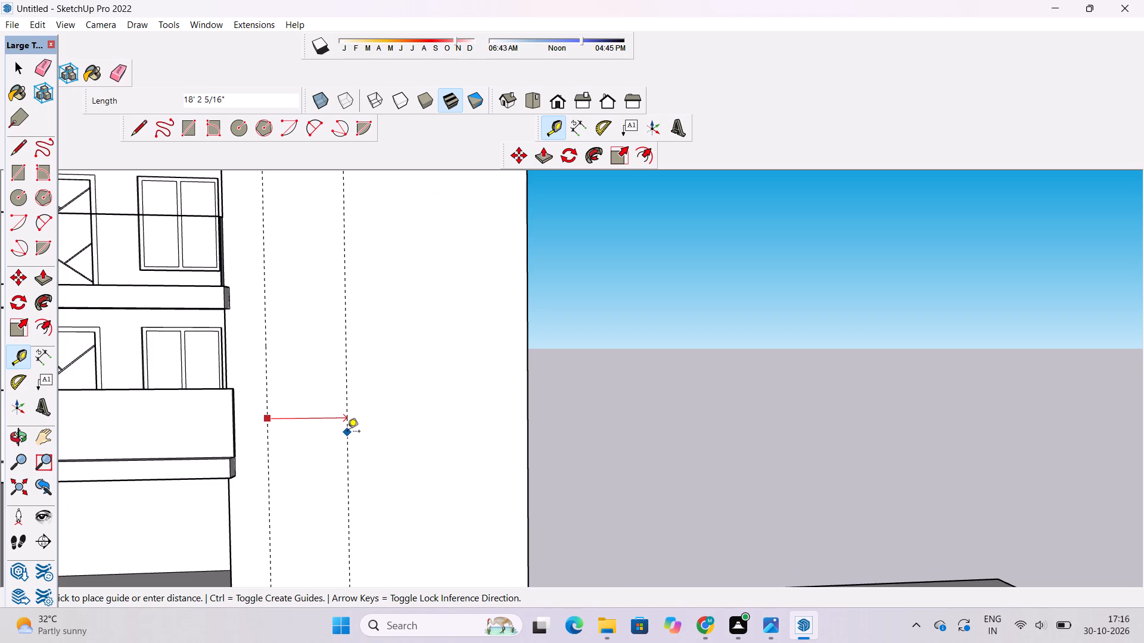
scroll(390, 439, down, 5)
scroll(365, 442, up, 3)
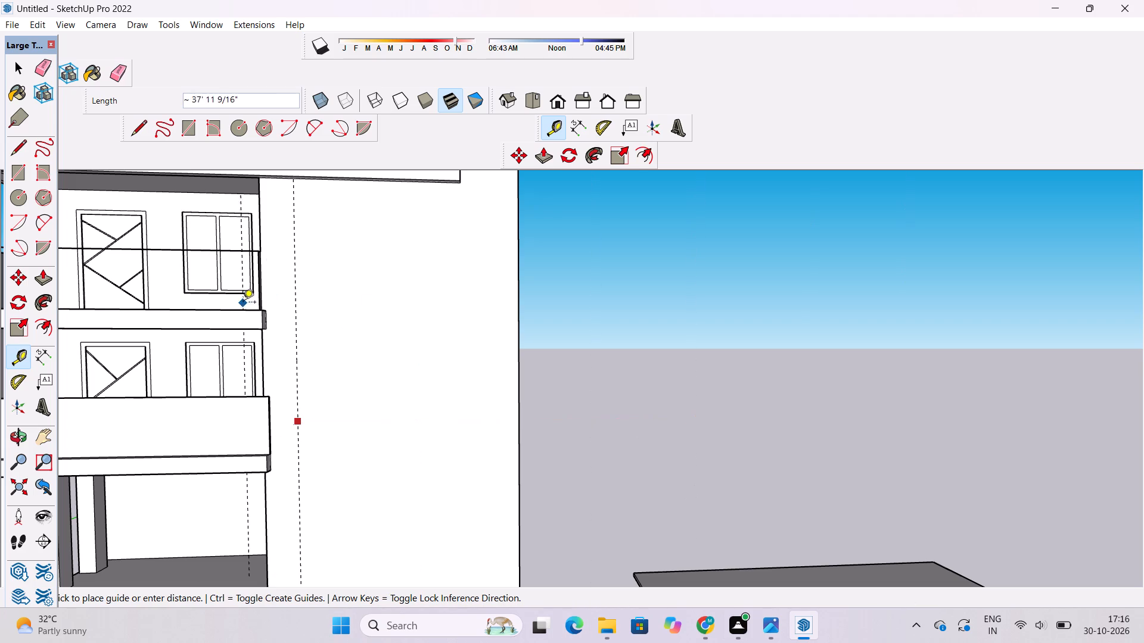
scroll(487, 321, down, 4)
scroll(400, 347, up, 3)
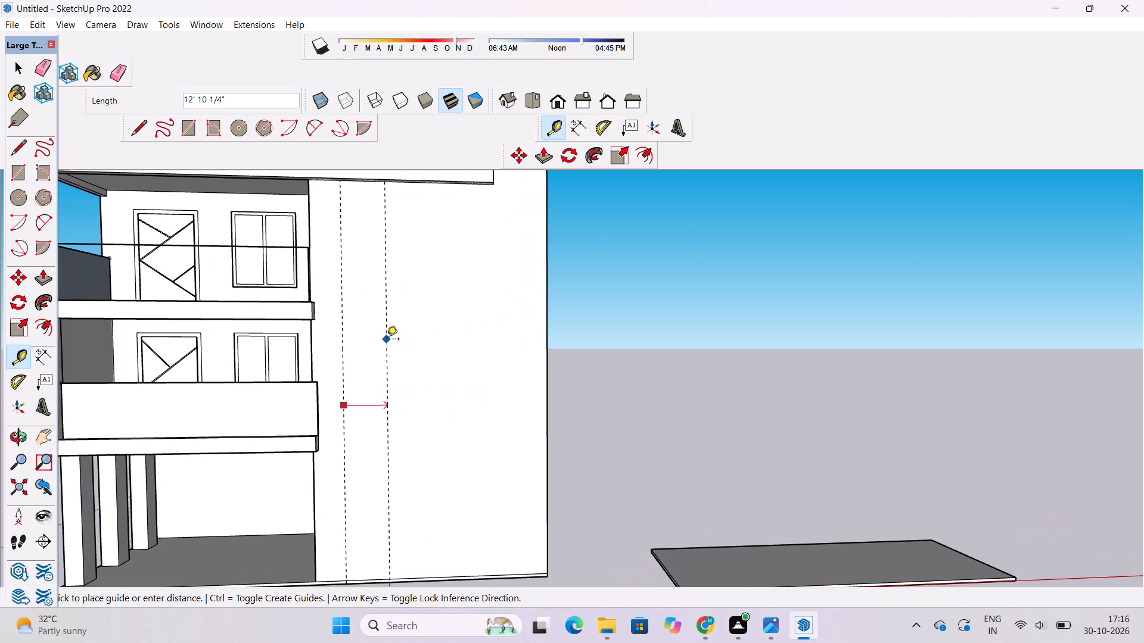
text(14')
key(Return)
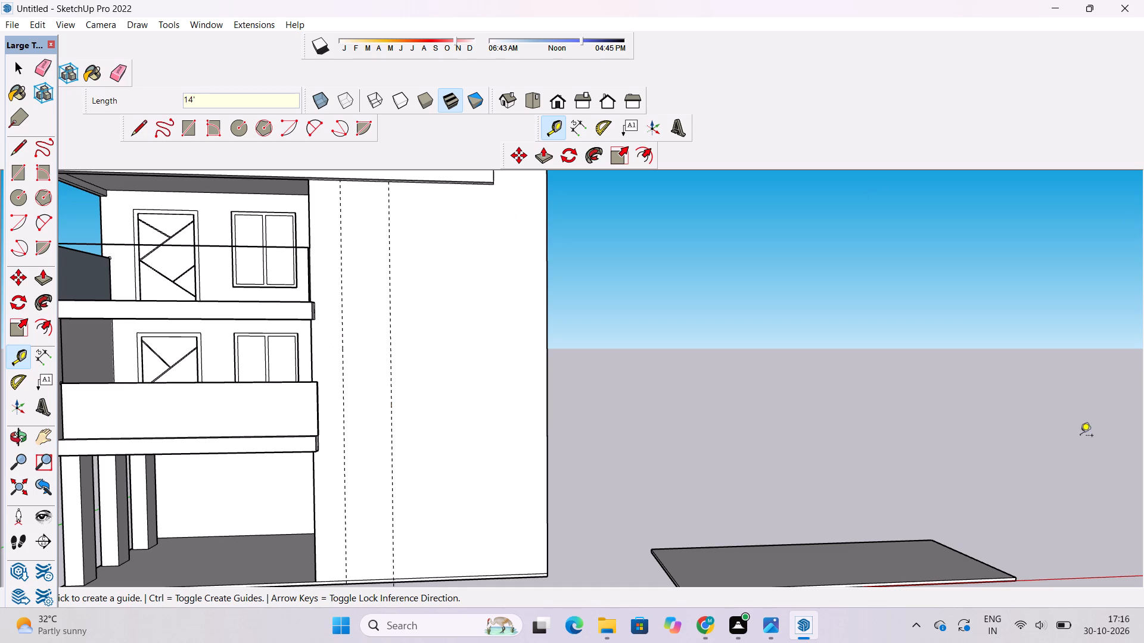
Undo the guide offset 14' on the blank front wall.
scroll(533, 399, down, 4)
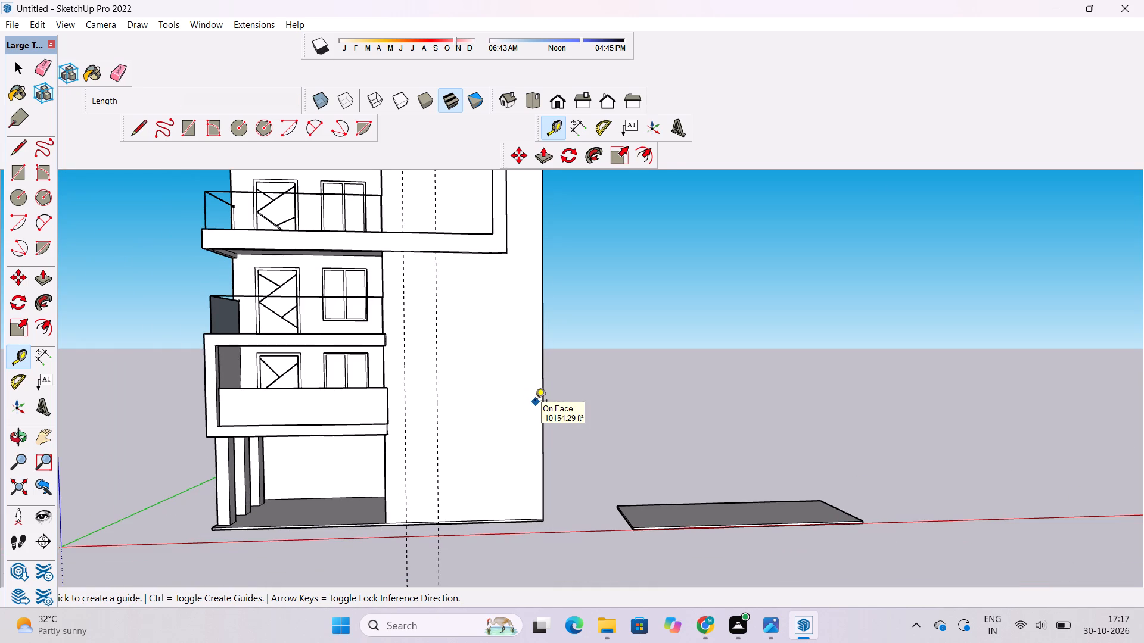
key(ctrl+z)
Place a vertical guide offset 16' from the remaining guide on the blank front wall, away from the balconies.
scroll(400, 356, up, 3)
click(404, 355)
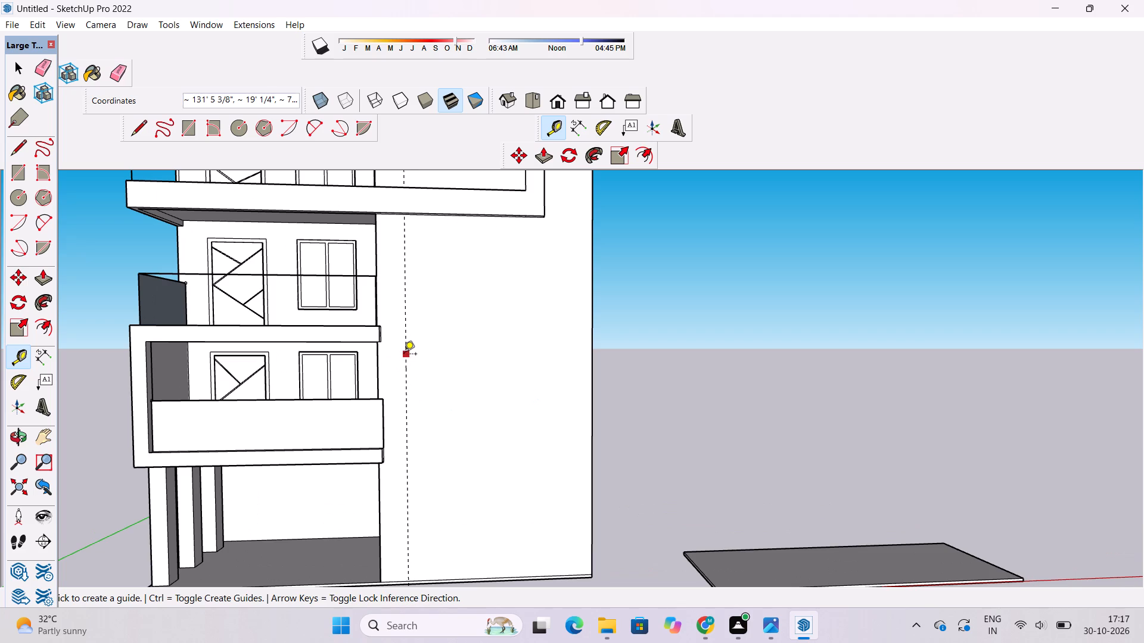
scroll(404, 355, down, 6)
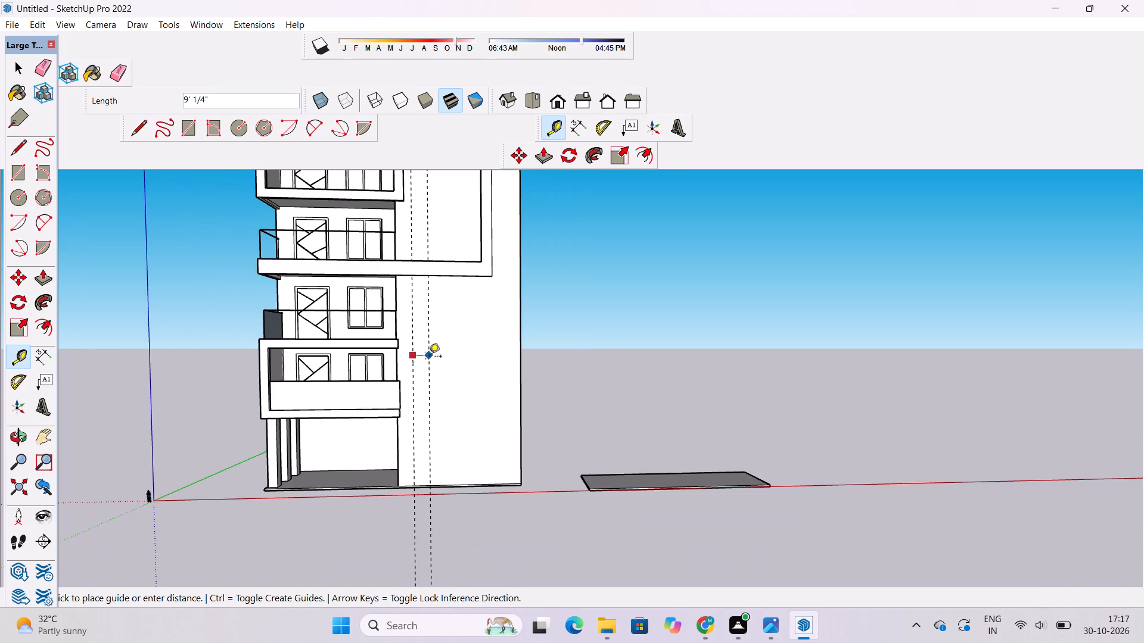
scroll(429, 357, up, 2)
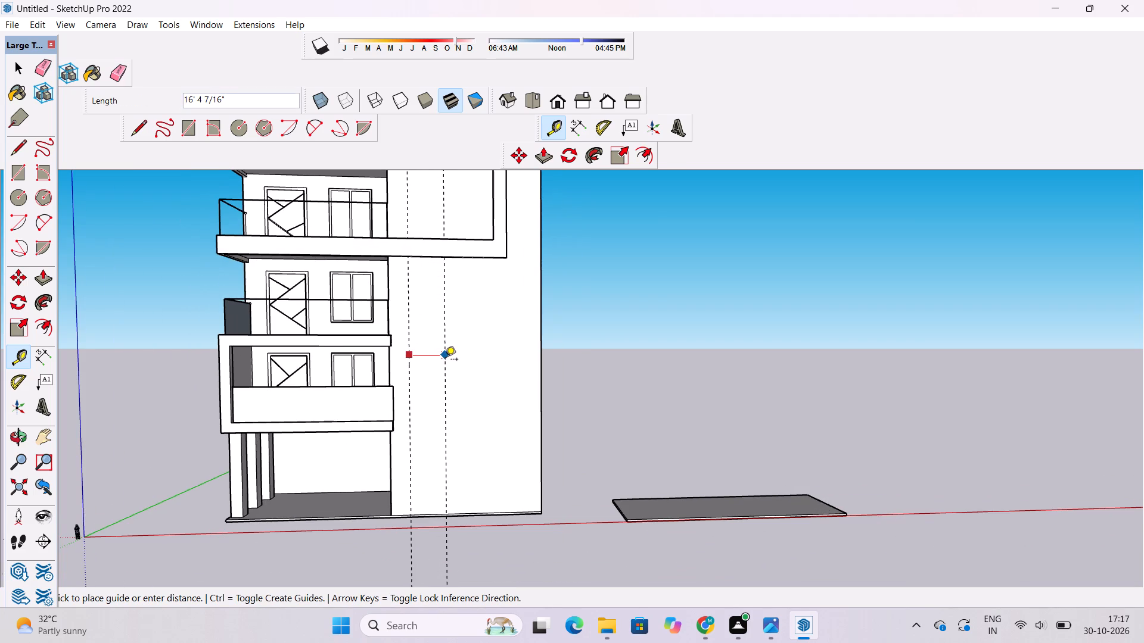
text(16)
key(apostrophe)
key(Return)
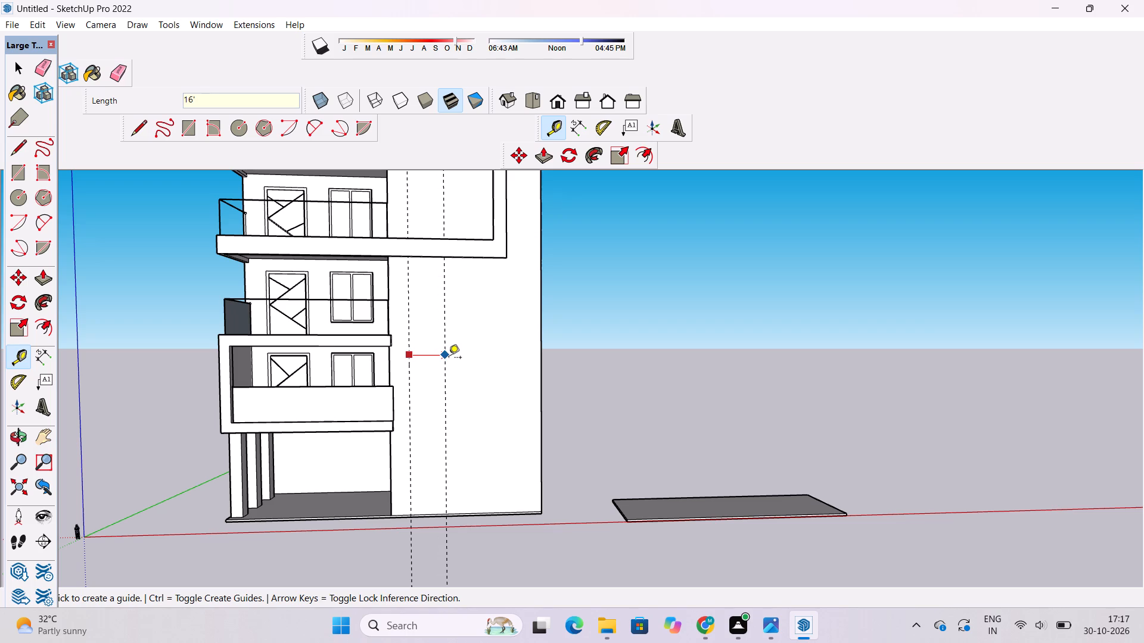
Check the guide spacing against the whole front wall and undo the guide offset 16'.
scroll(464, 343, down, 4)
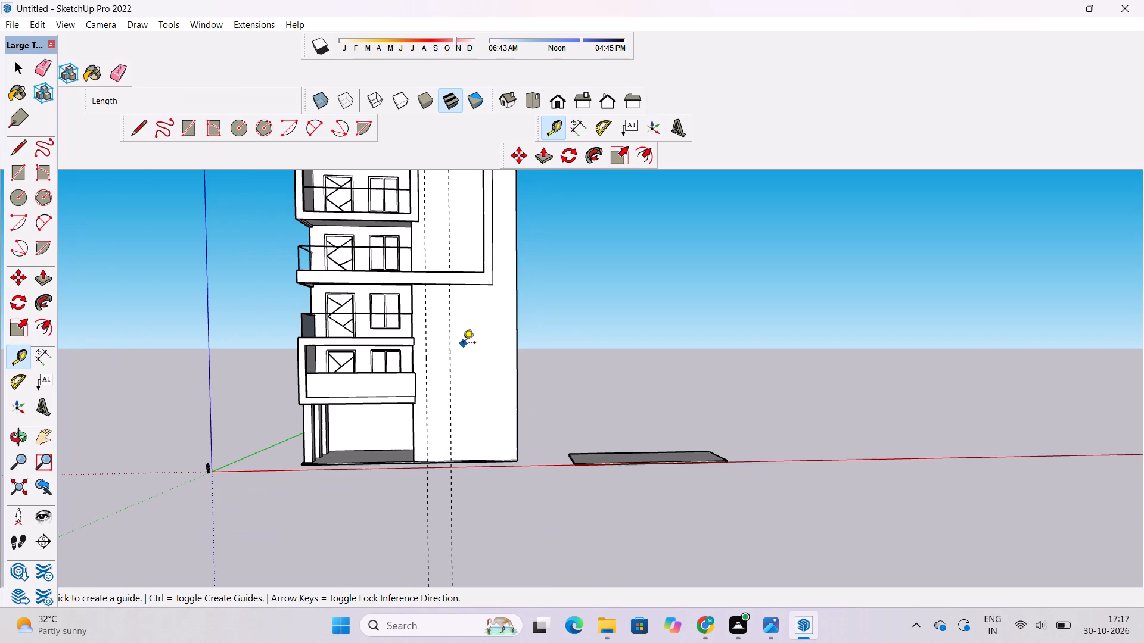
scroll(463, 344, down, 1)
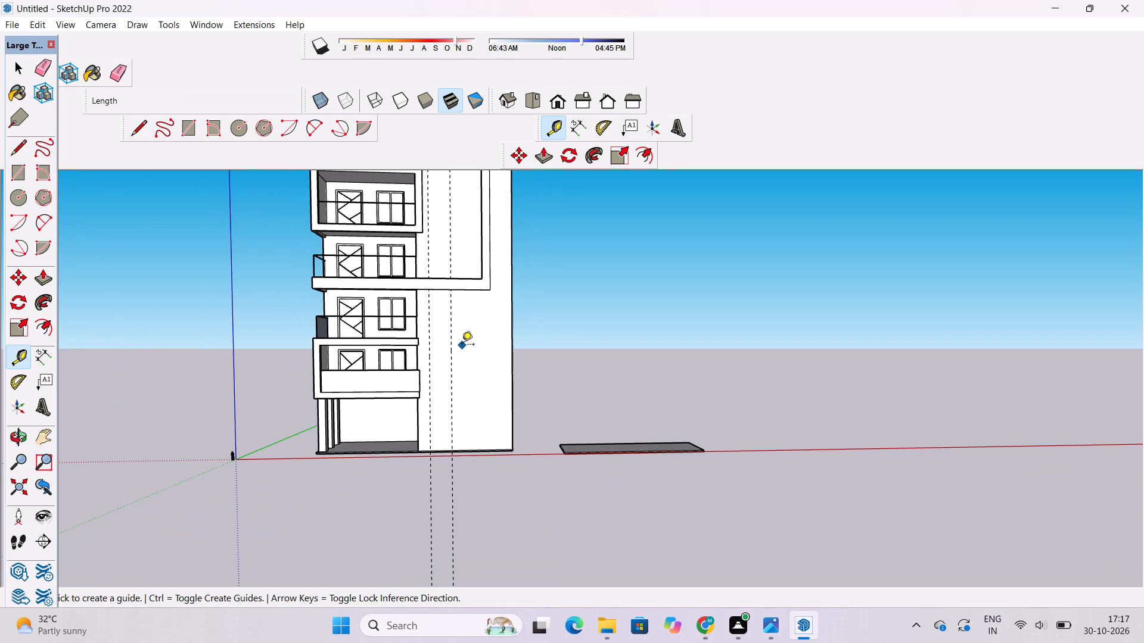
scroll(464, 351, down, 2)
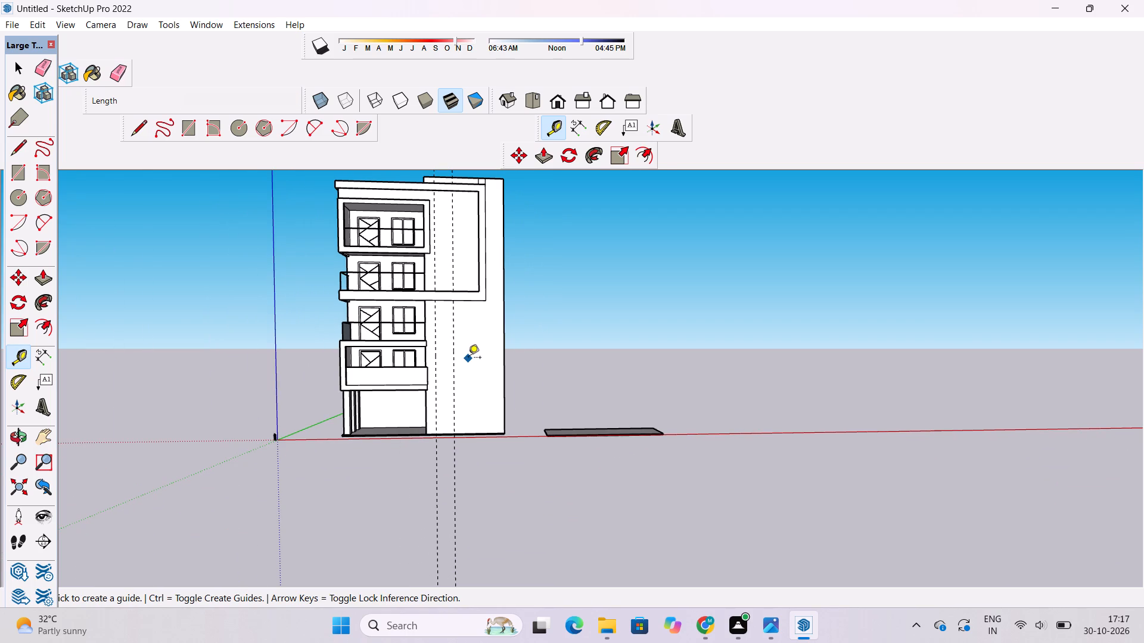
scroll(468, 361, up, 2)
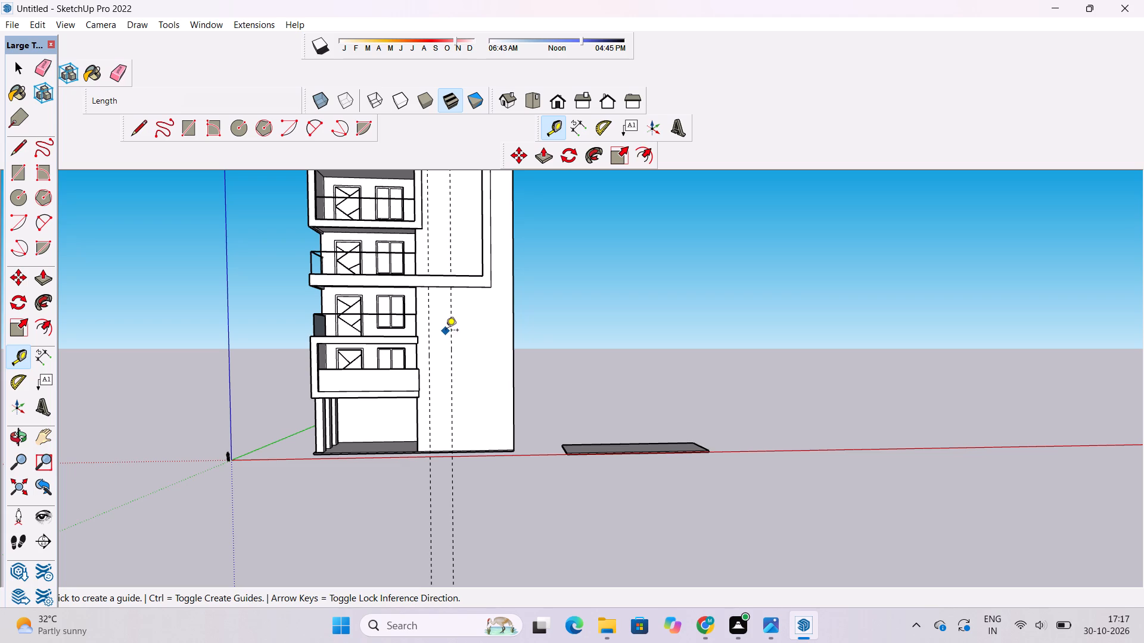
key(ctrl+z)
Place a second vertical guide on the blank front wall, offset 12' from the first guide away from the balconies.
scroll(441, 372, up, 4)
click(426, 349)
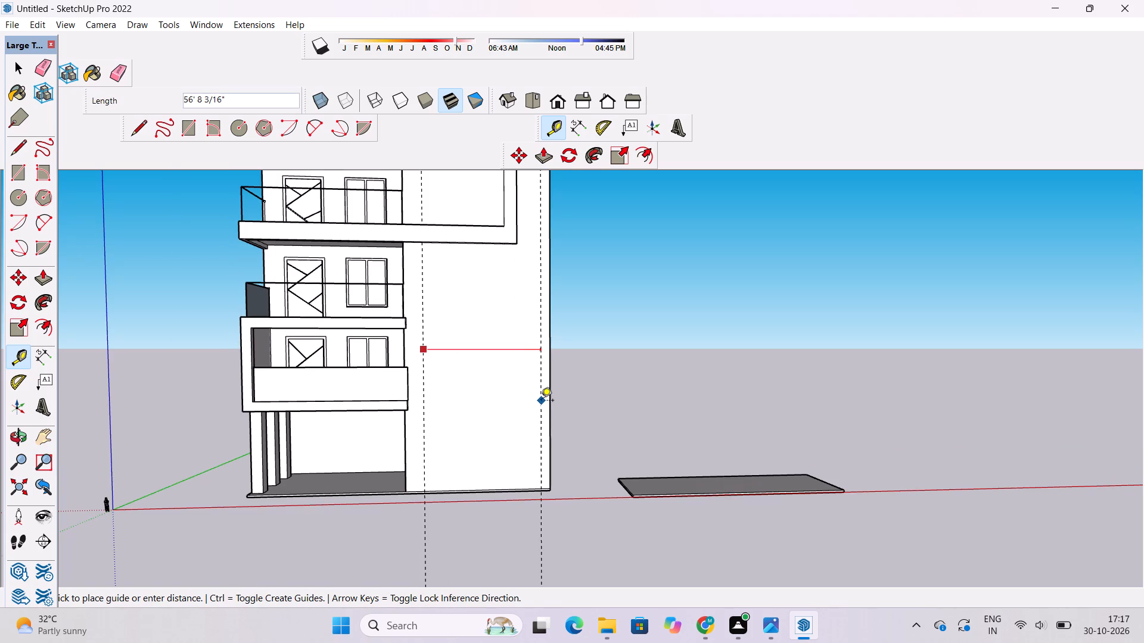
text(12')
key(Return)
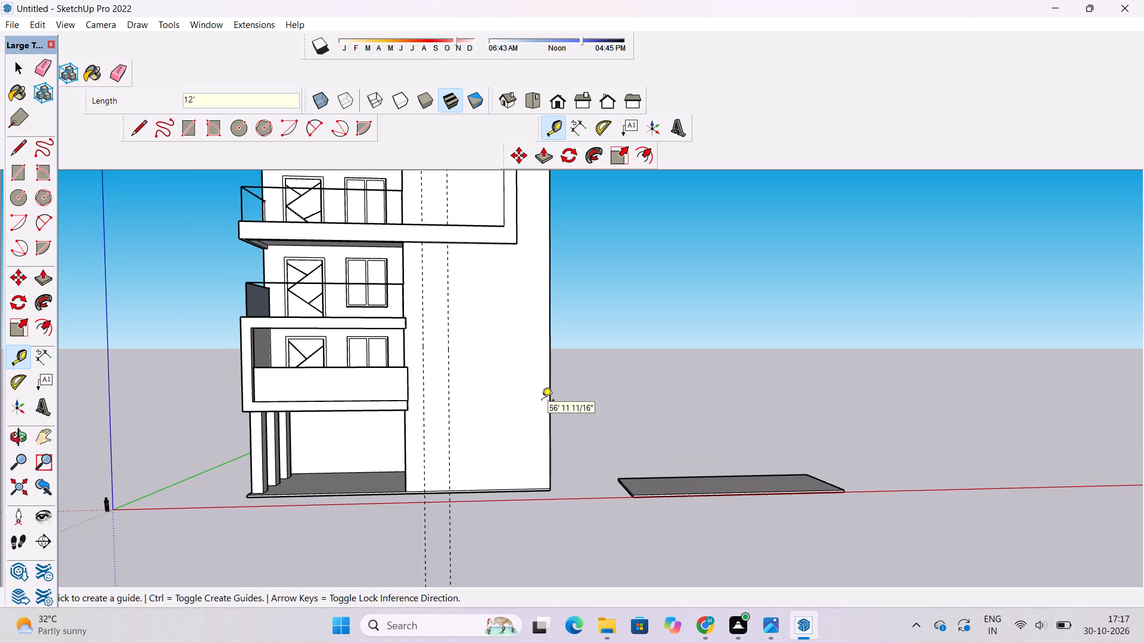
Place a third vertical guide on the blank front wall, offset 5' from the second guide away from the balconies.
click(447, 311)
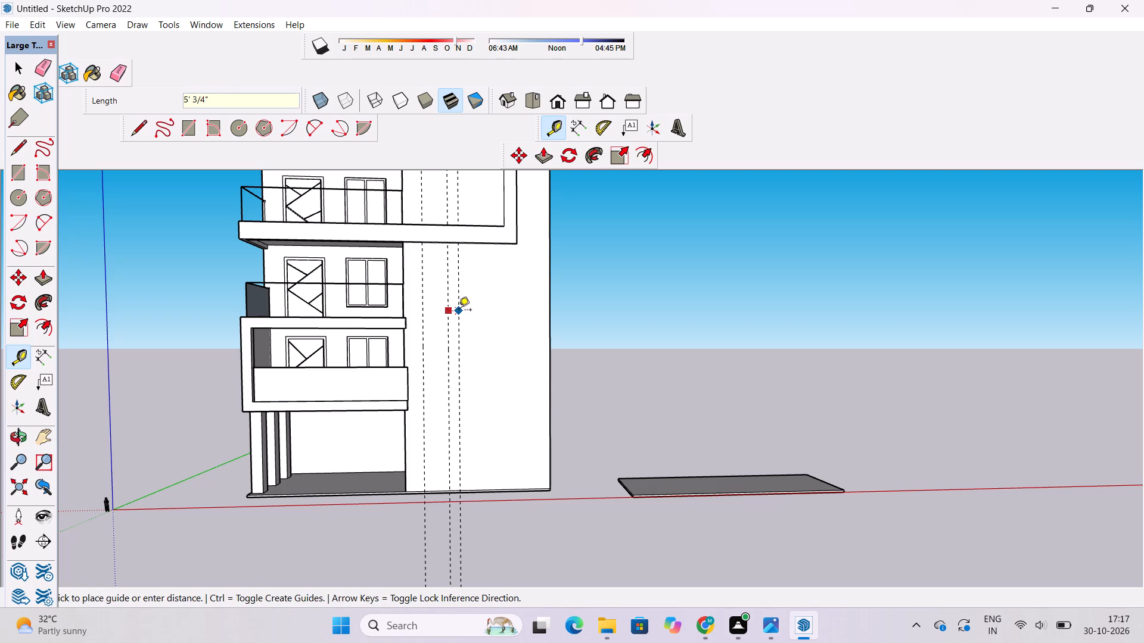
key(5)
key(apostrophe)
key(Return)
Place a fourth vertical guide on the blank front wall, offset 12' from the third guide away from the balconies.
click(459, 291)
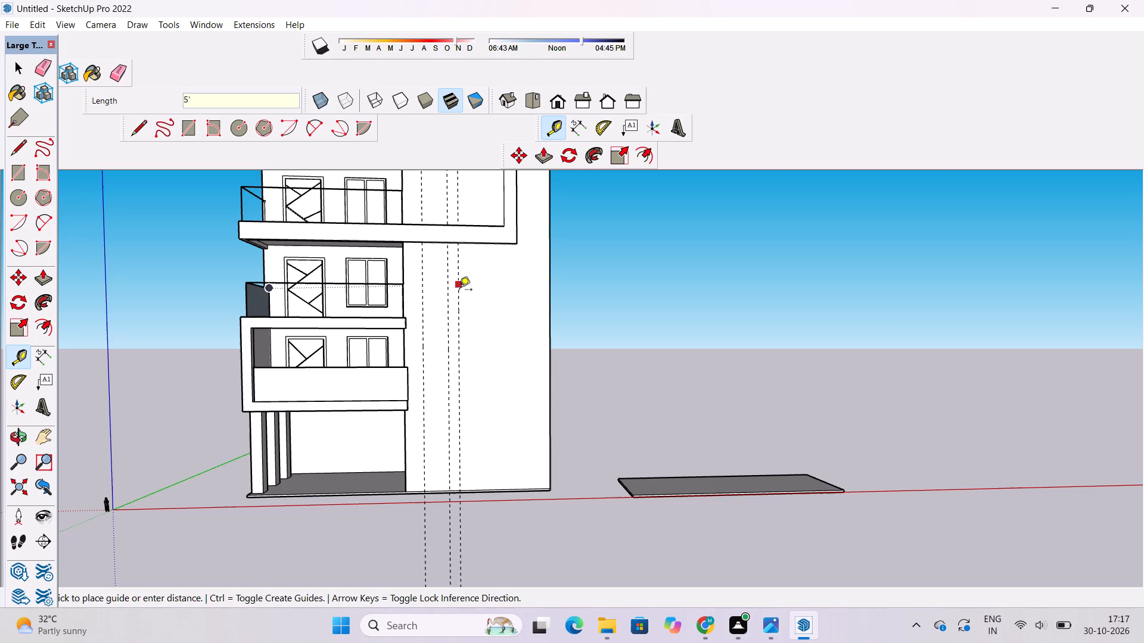
key(space)
key(t)
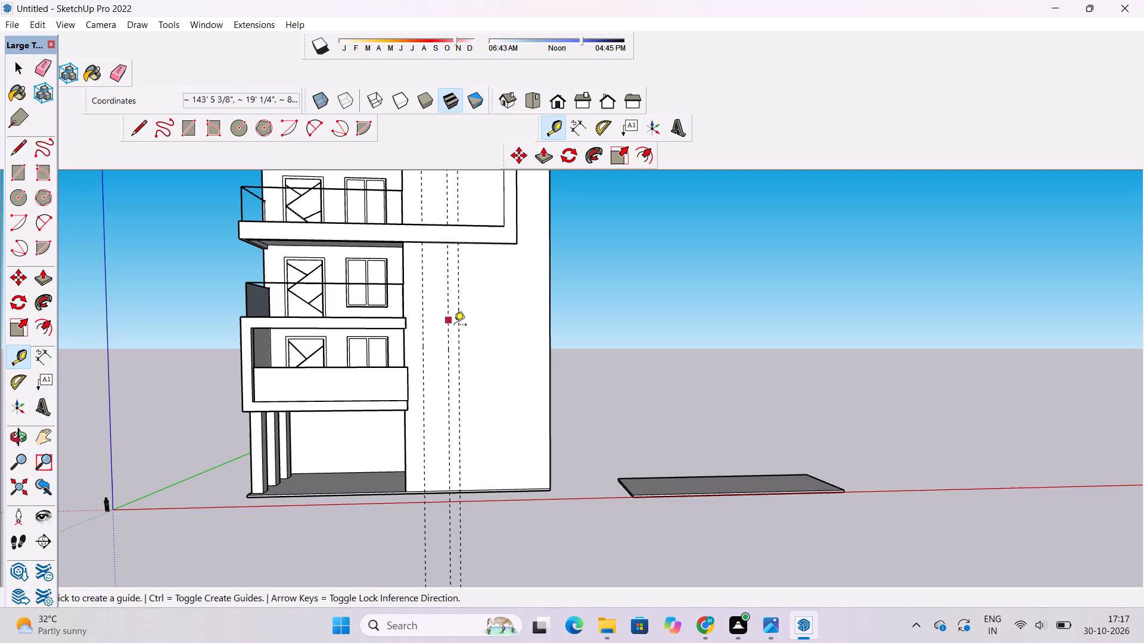
click(461, 330)
text(12')
key(Return)
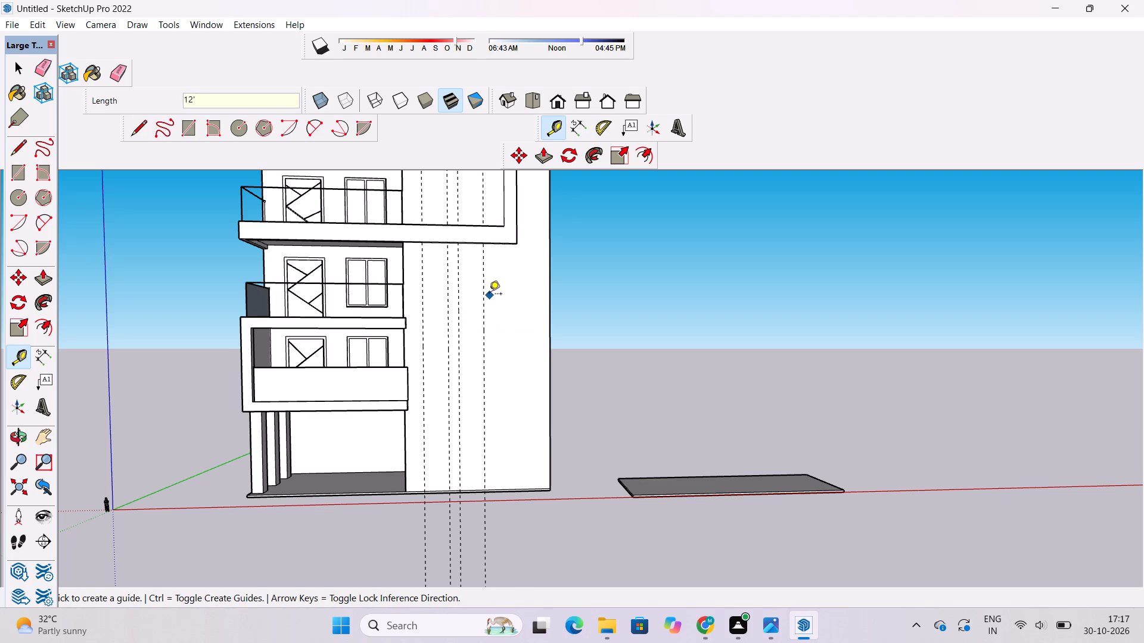
Place a fifth vertical guide on the blank front wall, offset 5' from the fourth guide away from the balconies.
click(486, 294)
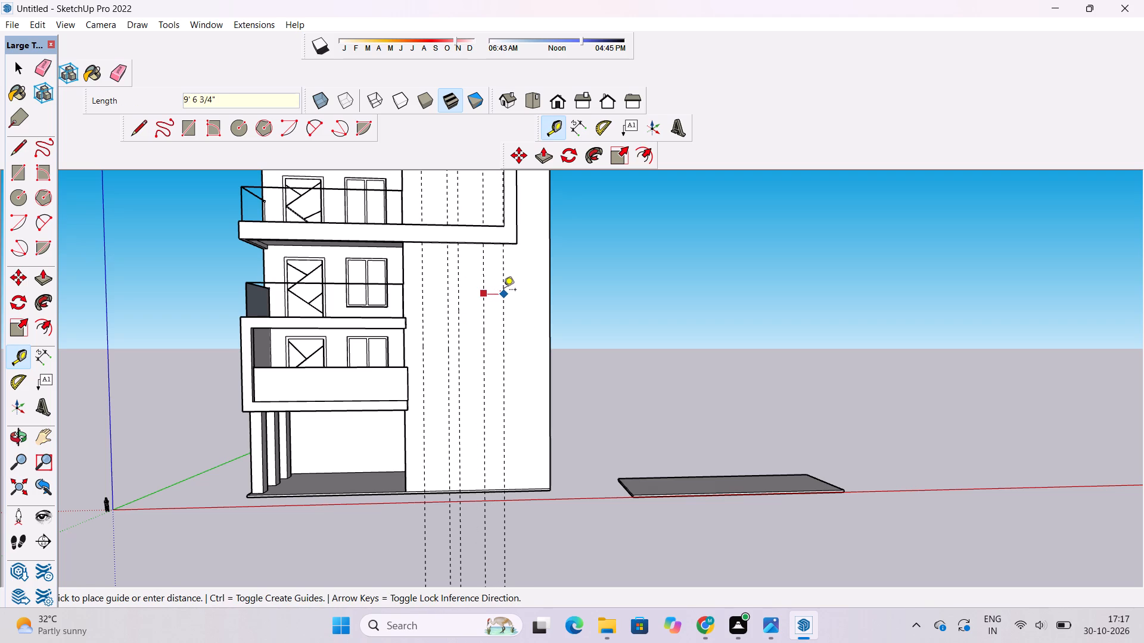
text(5')
key(Return)
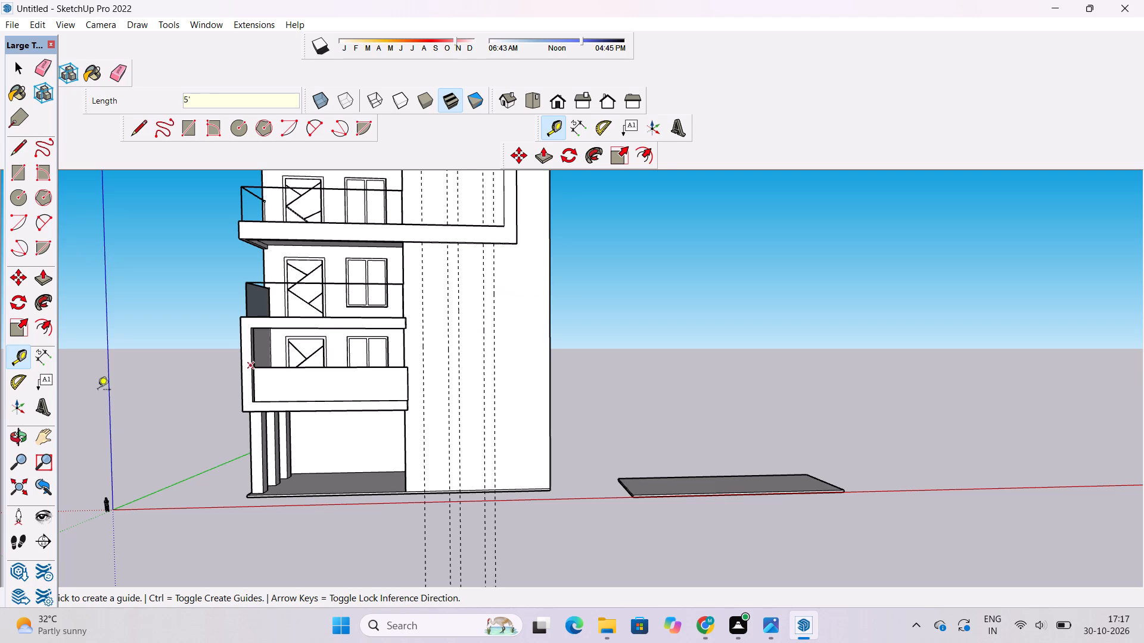
Place a sixth vertical guide on the blank front wall, offset 12' from the fifth guide, towards the wall's outer edge.
scroll(82, 385, down, 2)
scroll(470, 339, up, 3)
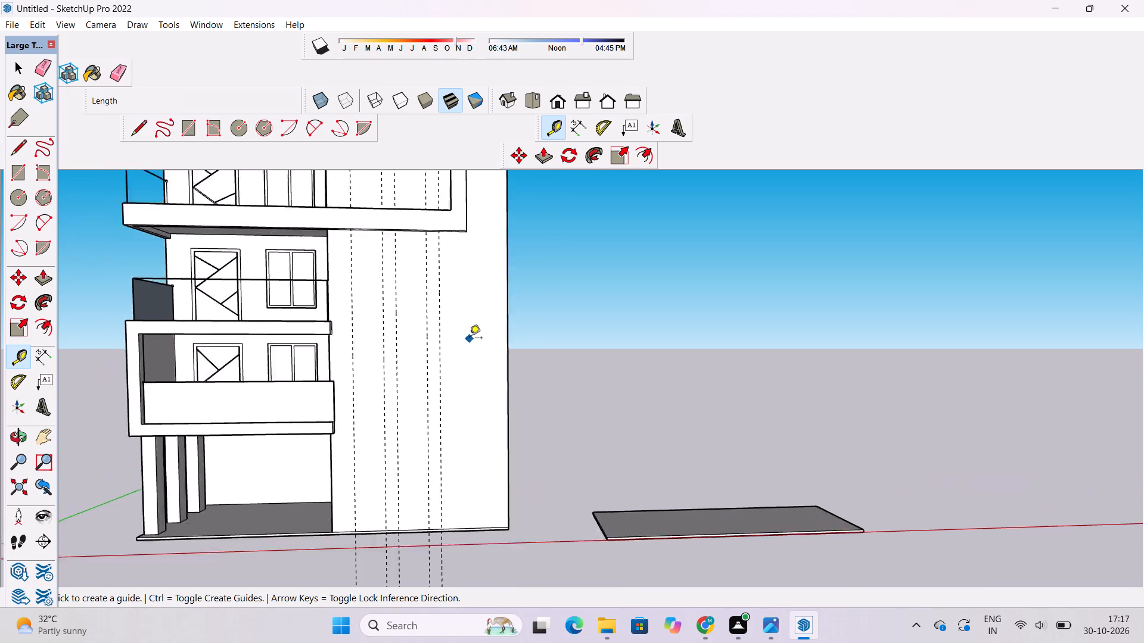
scroll(470, 339, up, 3)
click(430, 268)
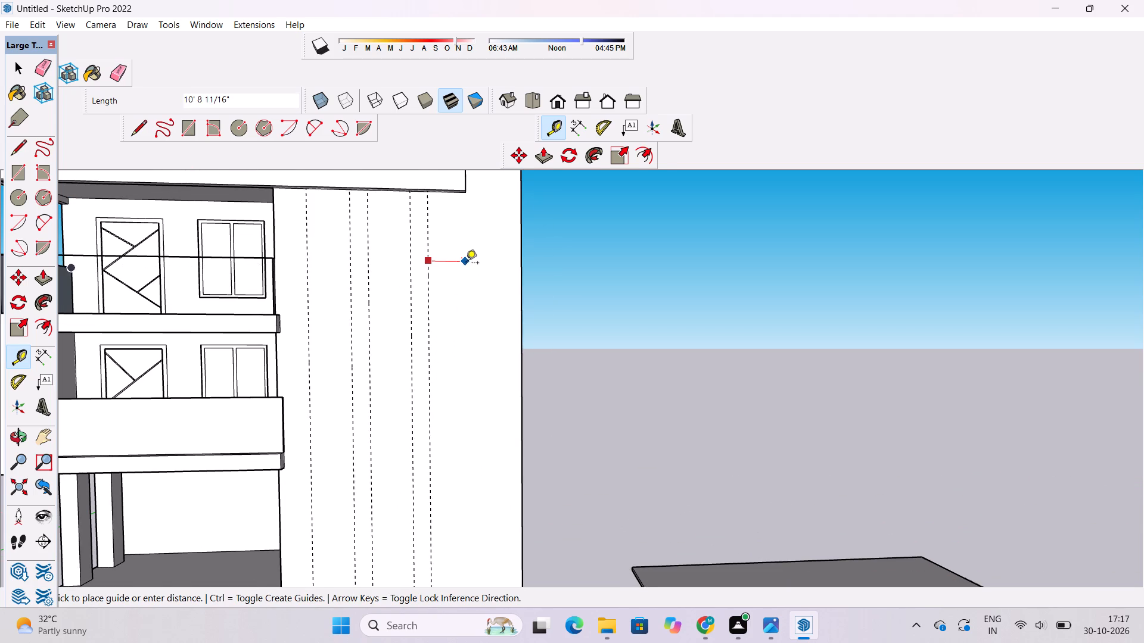
key(space)
text(t)
click(430, 291)
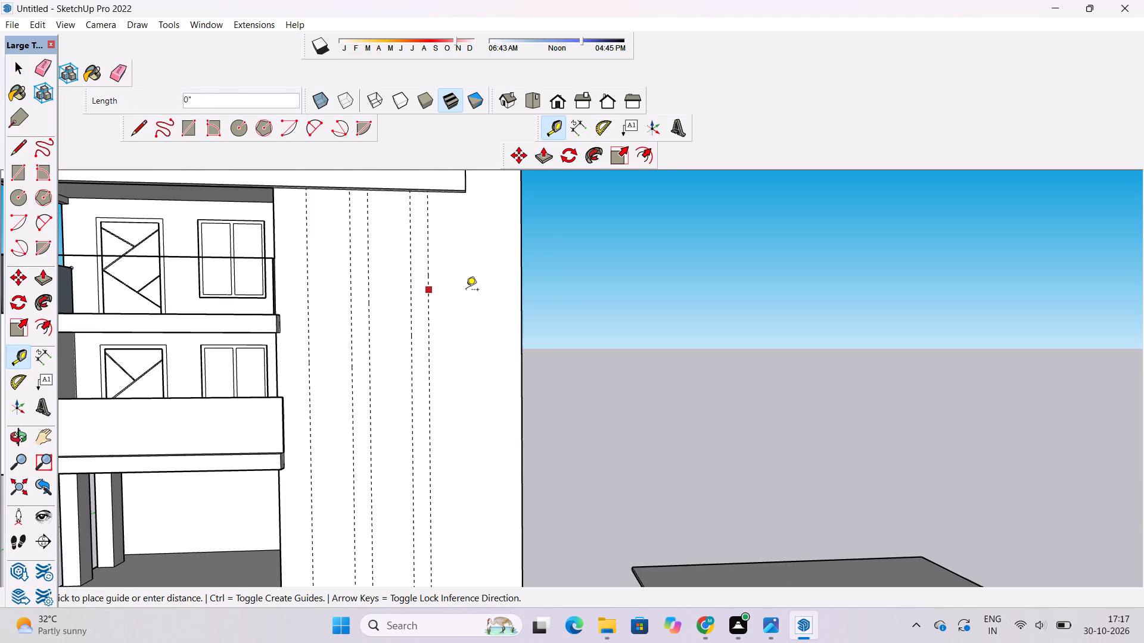
text(12')
key(Return)
Examine the vertical guide layout across the blank front wall from several angles and distances.
scroll(521, 257, down, 9)
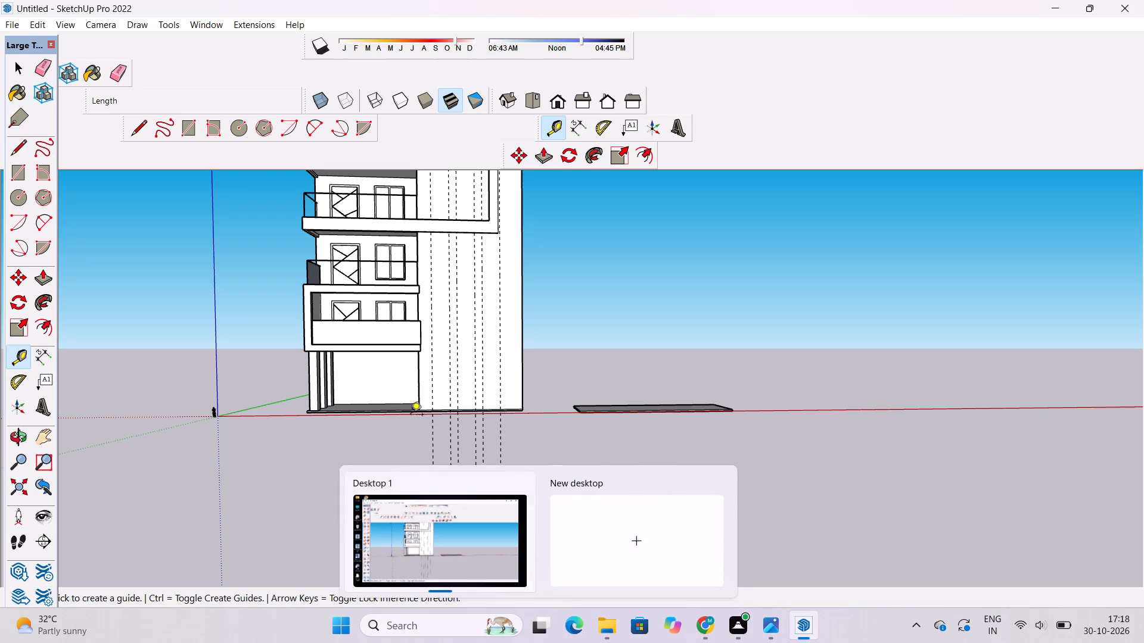
key(o)
scroll(490, 388, up, 1)
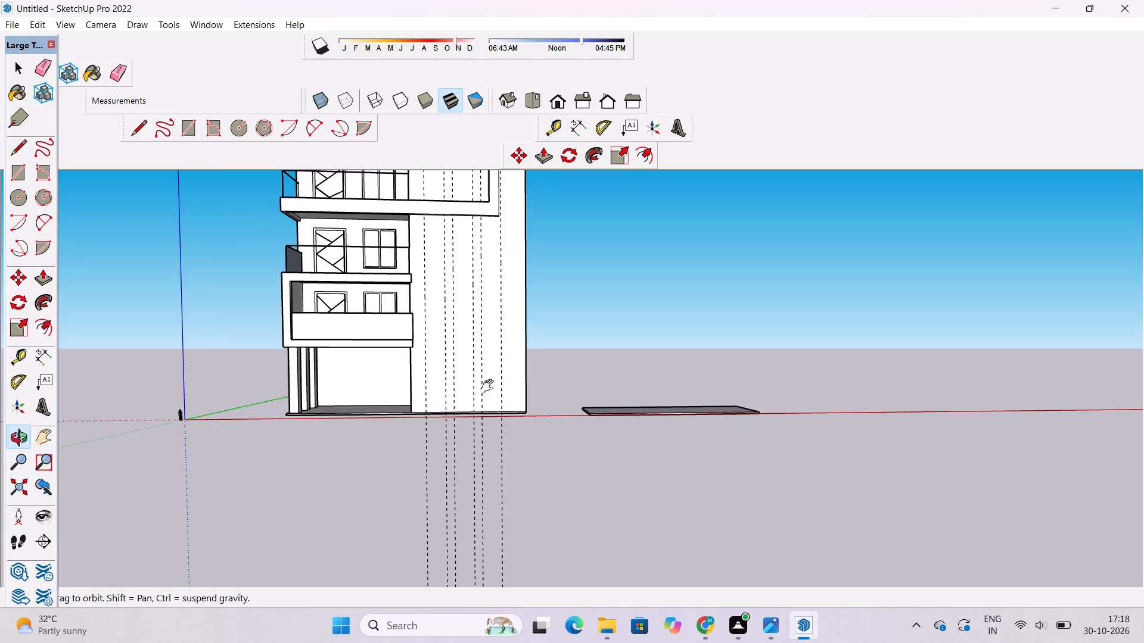
click(487, 330)
drag(487, 330, 487, 338)
scroll(541, 330, down, 4)
shift+drag(586, 362, 547, 313)
drag(543, 316, 533, 372)
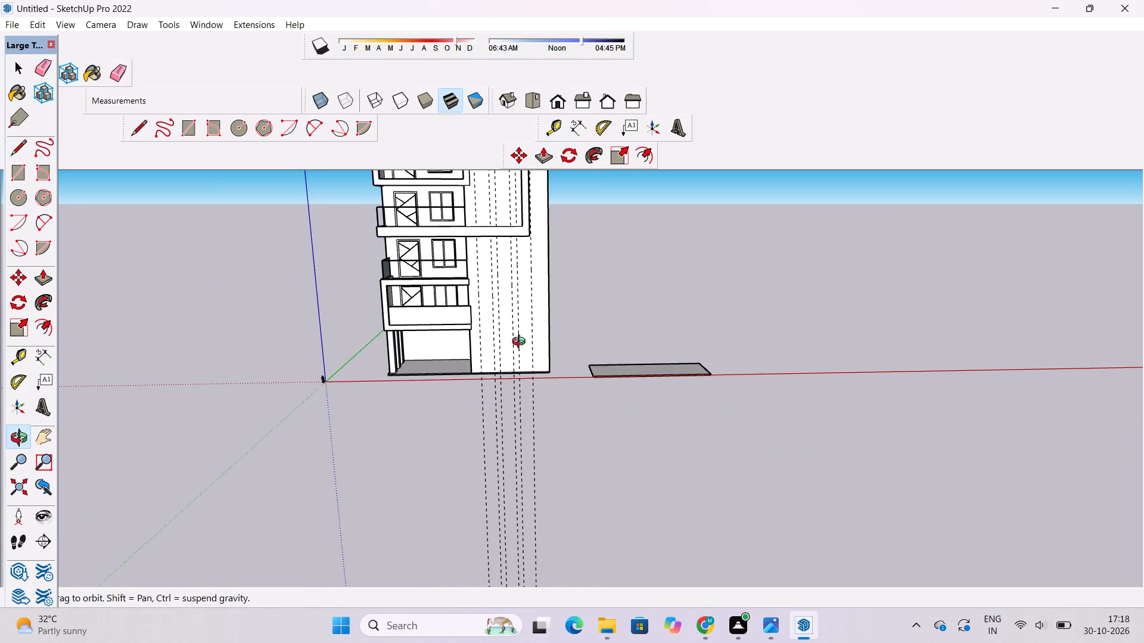
scroll(510, 318, up, 3)
shift+drag(511, 315, 515, 334)
scroll(505, 355, up, 8)
shift+drag(502, 347, 531, 406)
drag(530, 411, 509, 366)
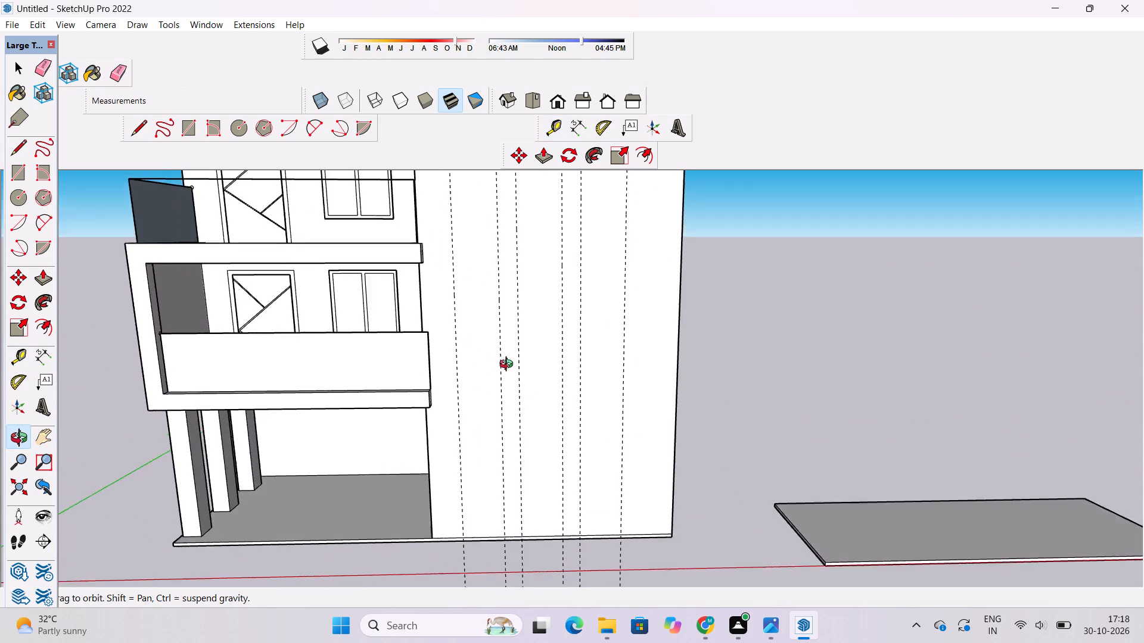
drag(509, 366, 507, 360)
scroll(505, 354, down, 4)
shift+drag(517, 363, 499, 370)
shift+drag(502, 380, 509, 386)
shift+drag(515, 388, 498, 388)
drag(498, 388, 508, 391)
Place a horizontal guide across the blank front wall, 100' above the wall's base edge.
key(t)
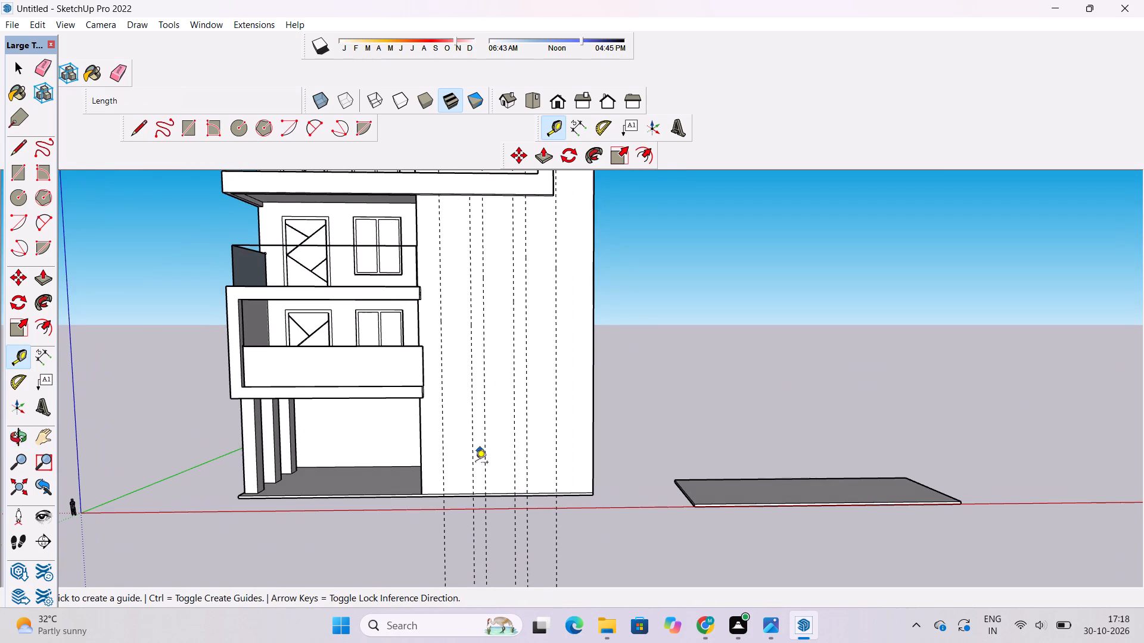
scroll(468, 485, up, 9)
click(456, 511)
scroll(456, 511, down, 8)
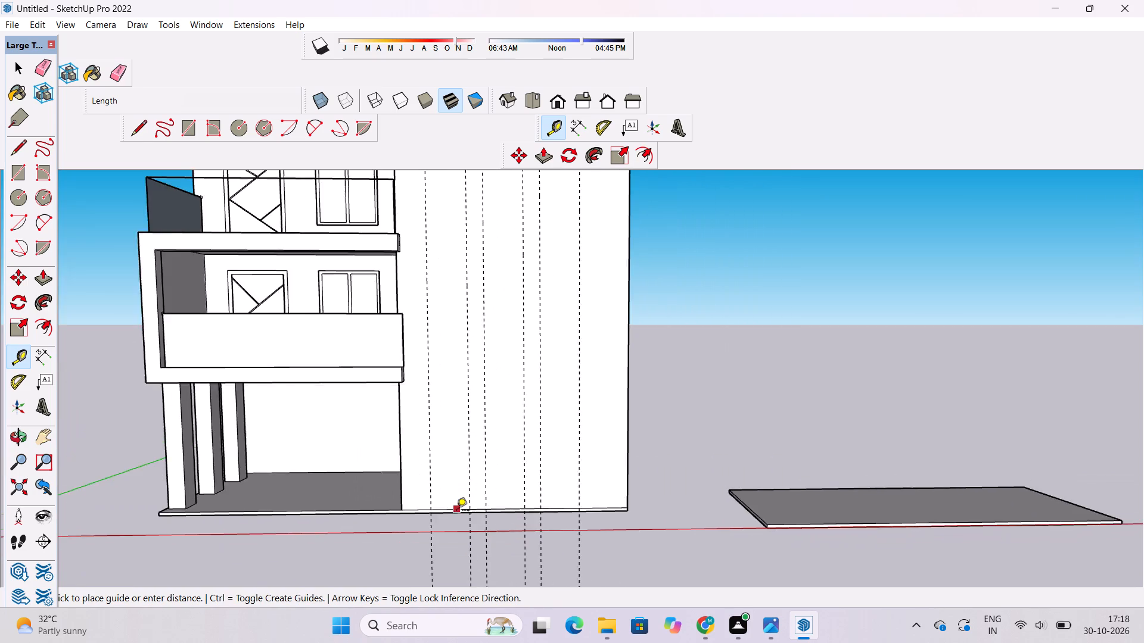
scroll(456, 511, down, 8)
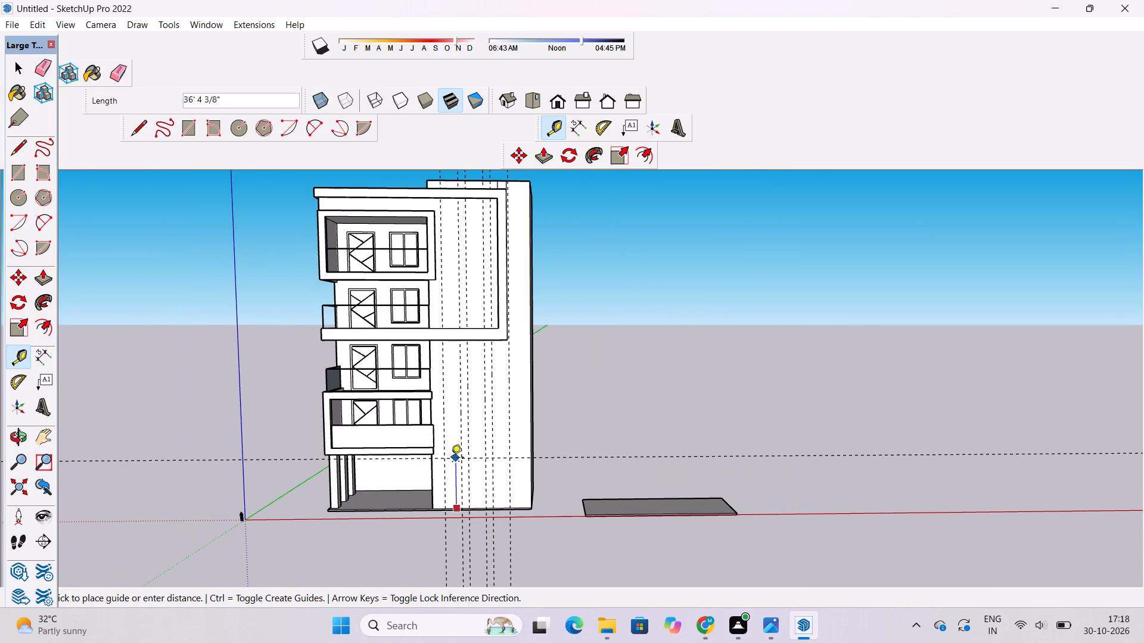
scroll(456, 391, up, 1)
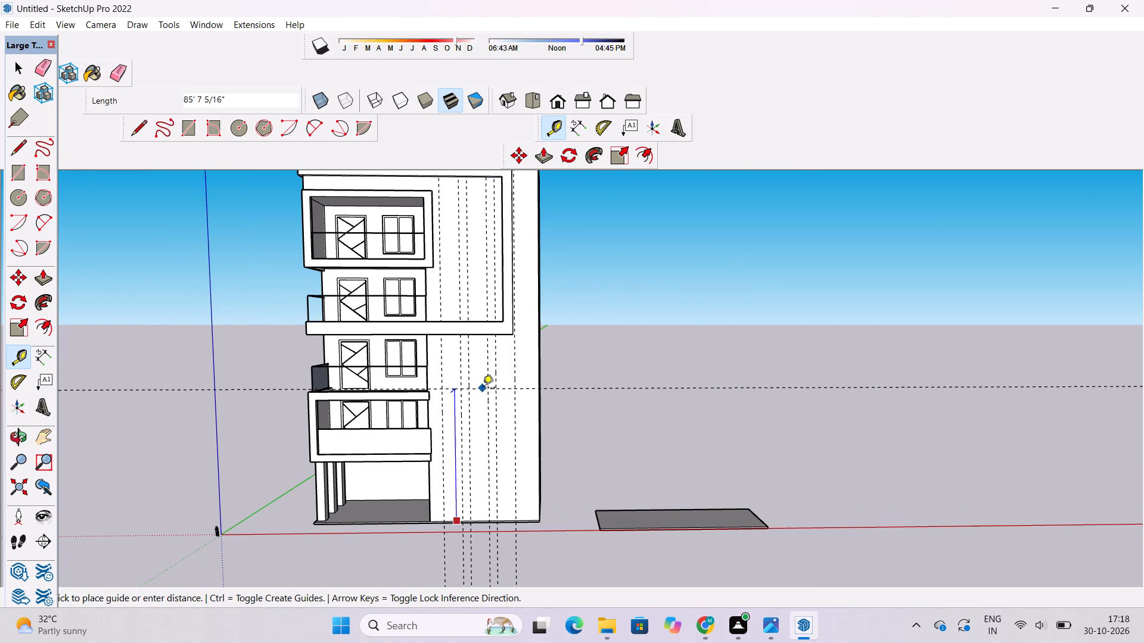
scroll(443, 373, up, 2)
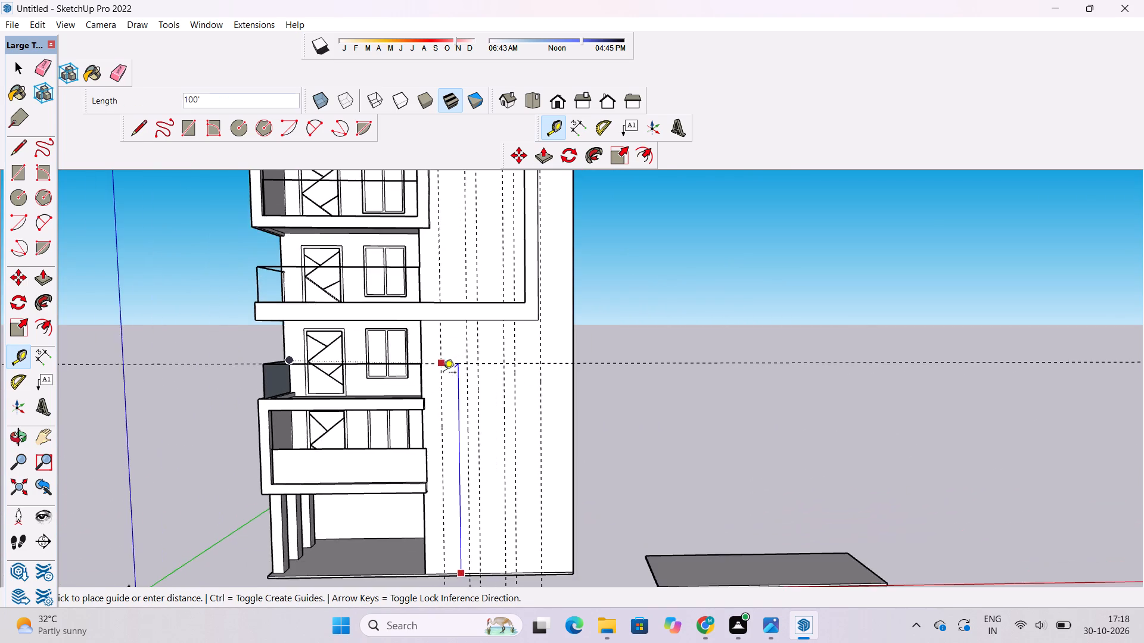
scroll(443, 373, up, 5)
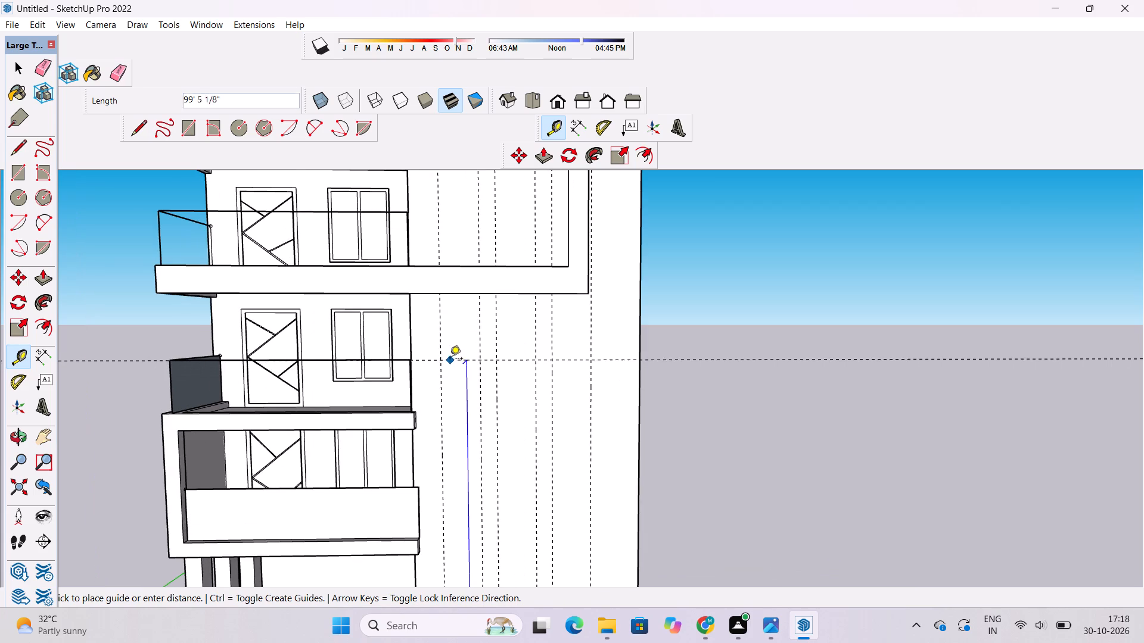
scroll(450, 360, up, 4)
click(437, 360)
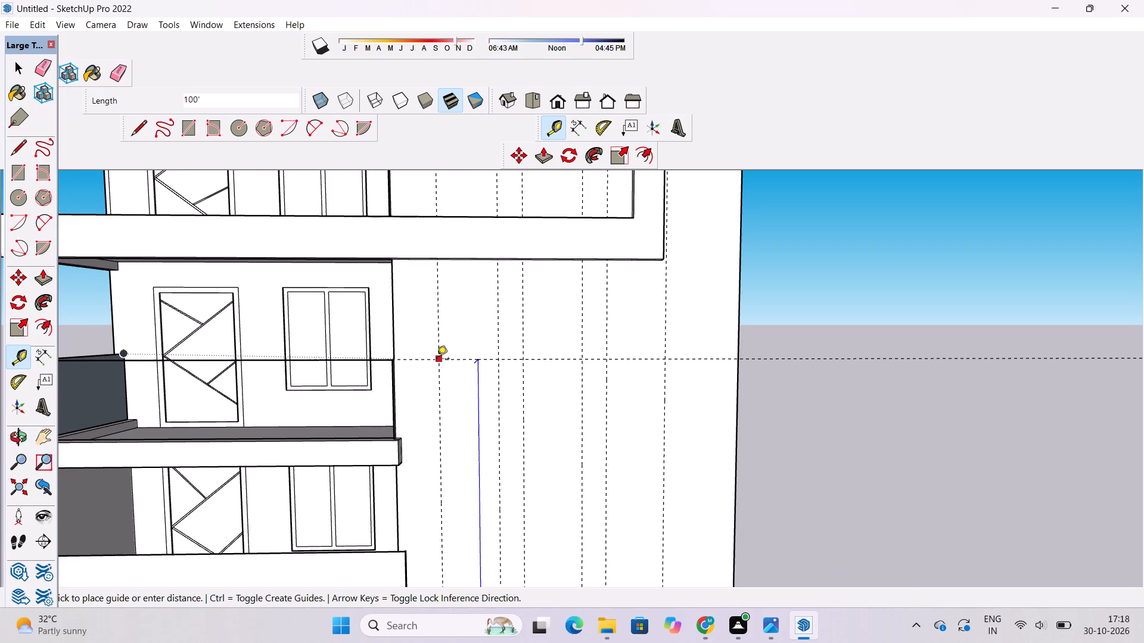
Place a second horizontal guide across the blank front wall, about 110' above the base edge.
scroll(406, 353, down, 8)
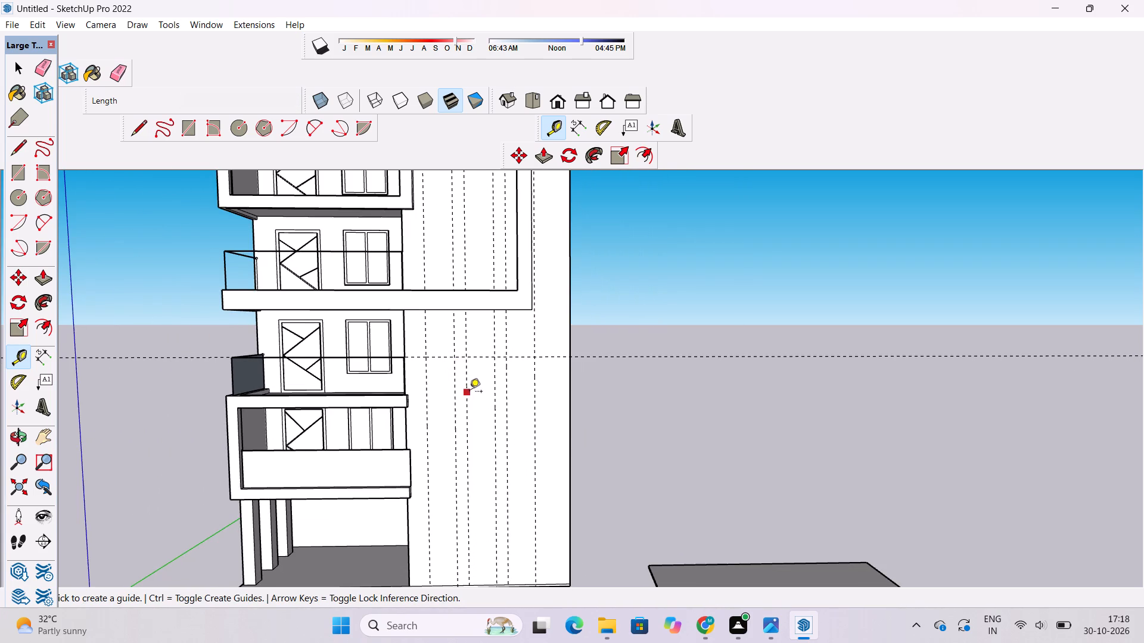
scroll(400, 378, down, 1)
scroll(490, 539, up, 6)
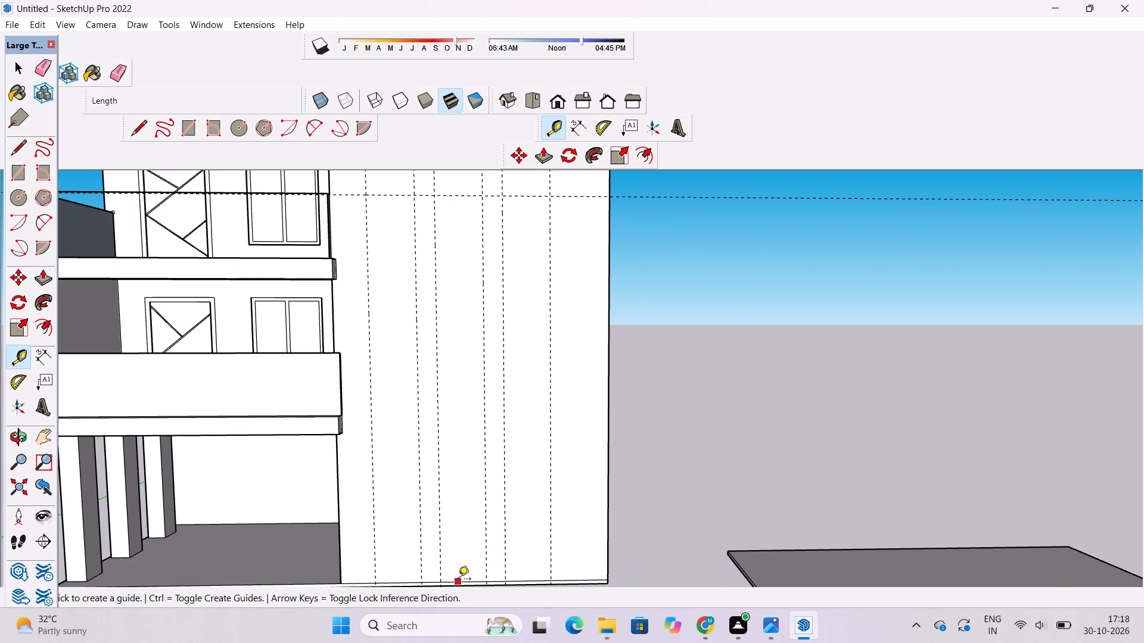
click(467, 581)
scroll(467, 581, down, 5)
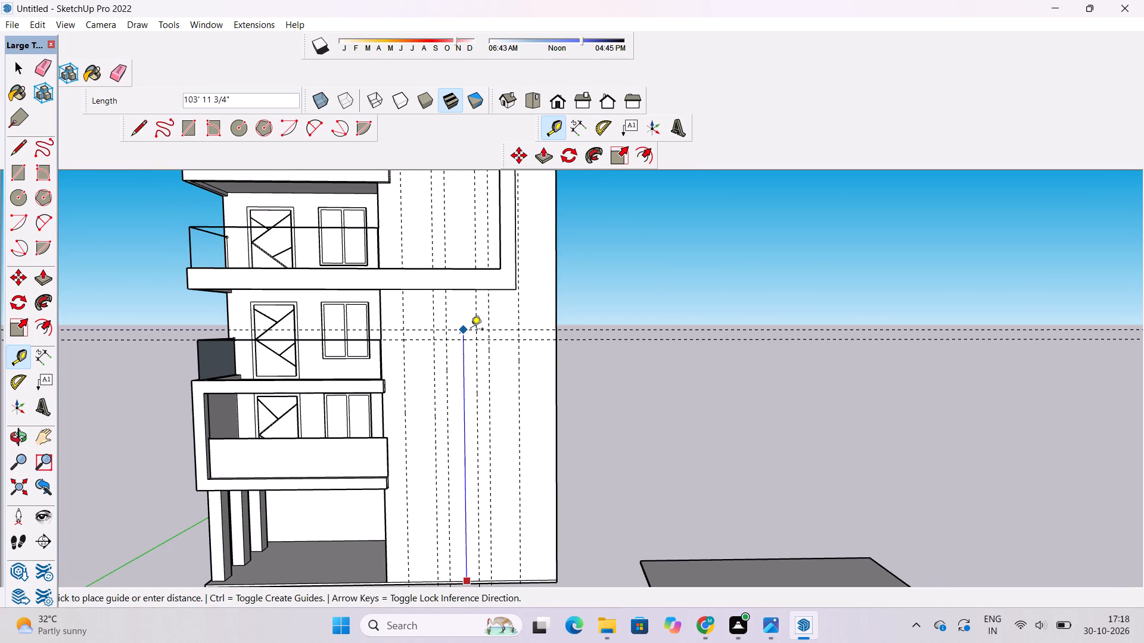
scroll(471, 316, up, 1)
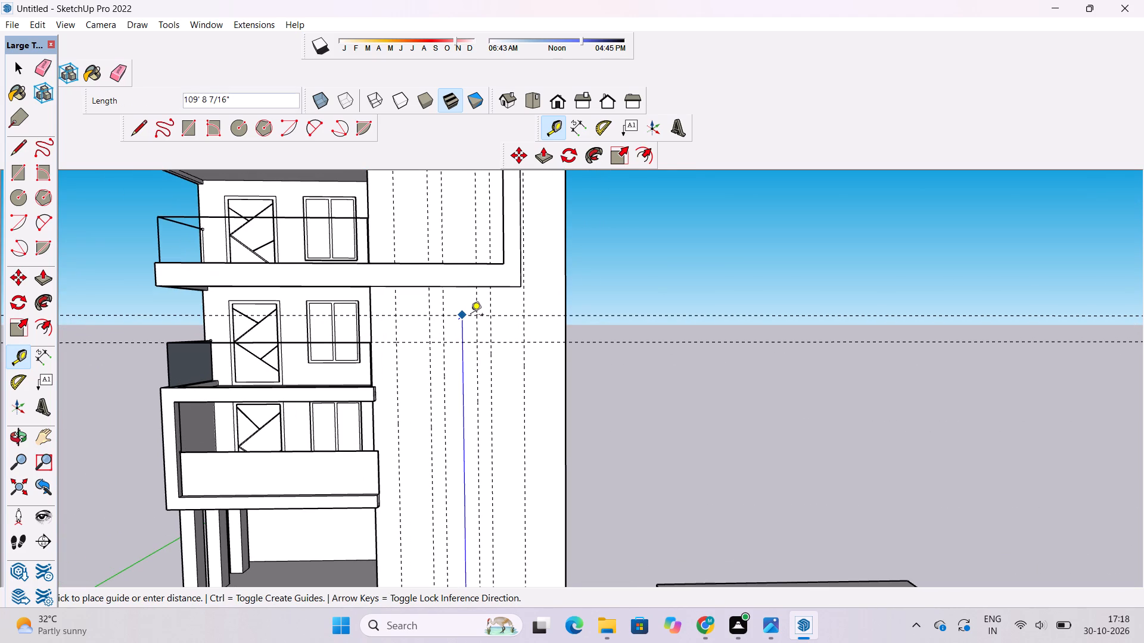
click(471, 316)
Place a third horizontal guide about 118' above the base edge, just below the projecting frame.
scroll(489, 367, down, 4)
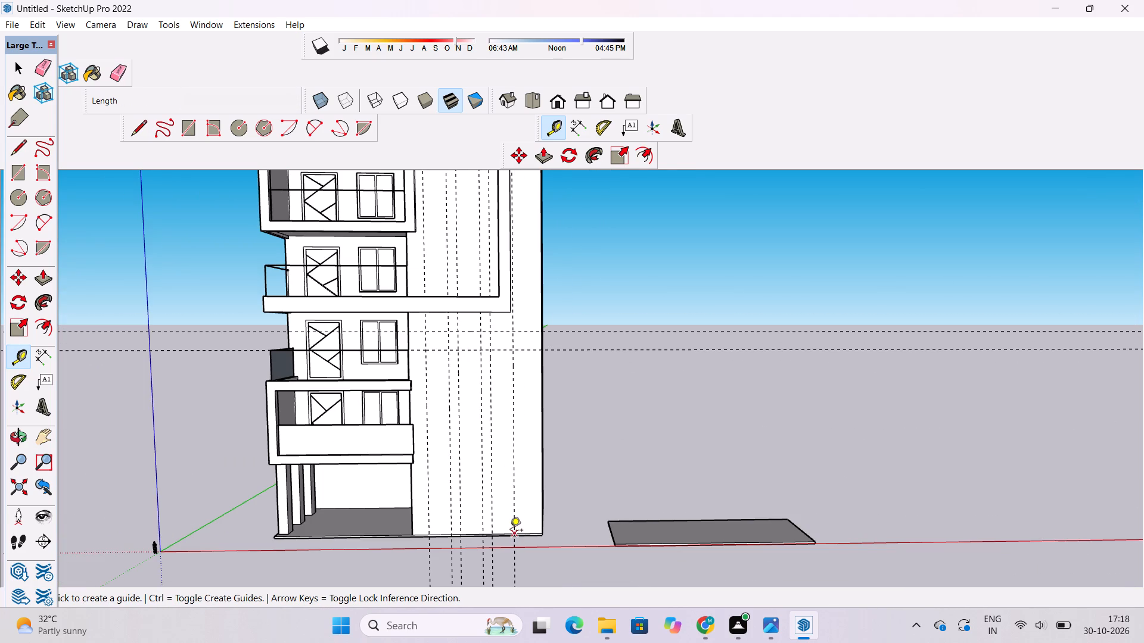
click(509, 533)
scroll(501, 324, up, 8)
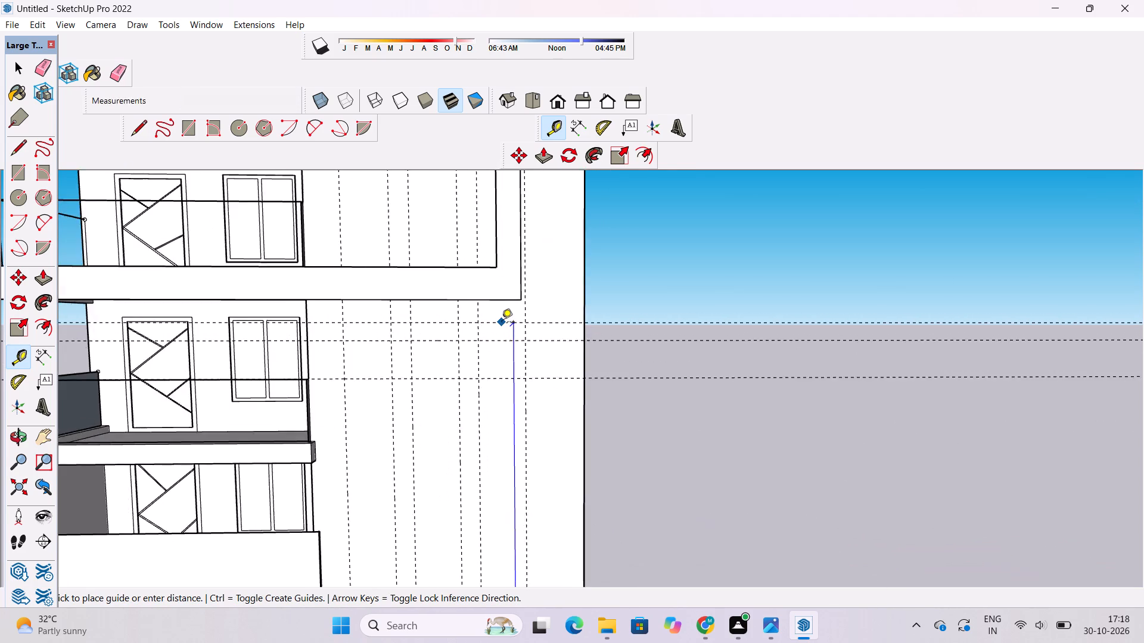
scroll(503, 320, up, 4)
click(514, 302)
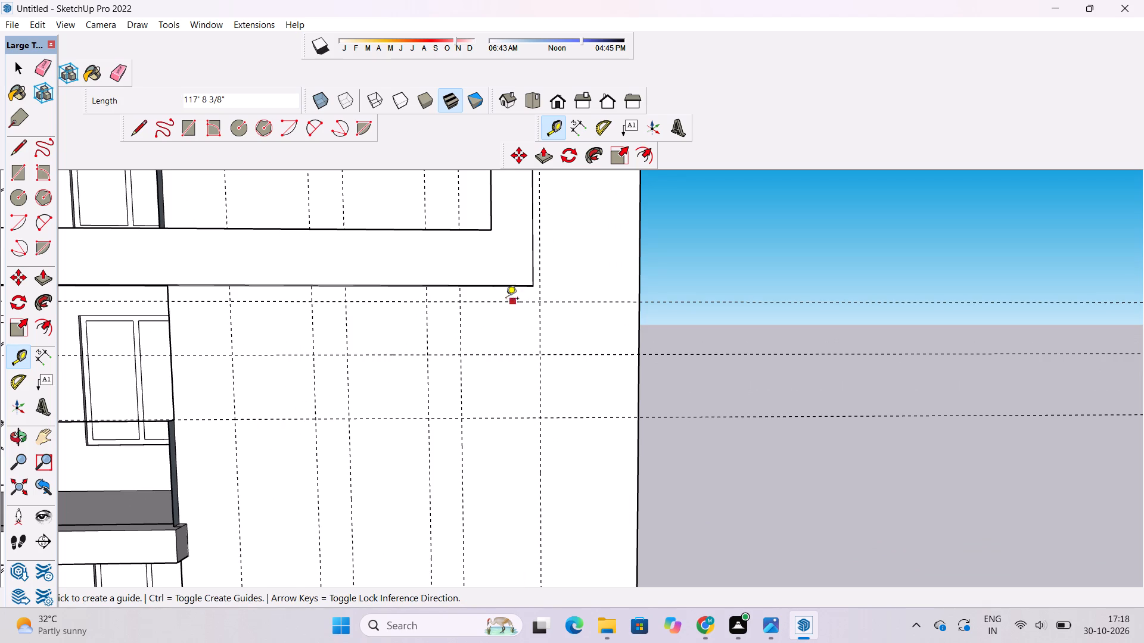
Draw a rectangle between the fifth and sixth vertical guides, from the highest horizontal guide down to the wall's base.
scroll(499, 297, down, 8)
key(r)
click(479, 299)
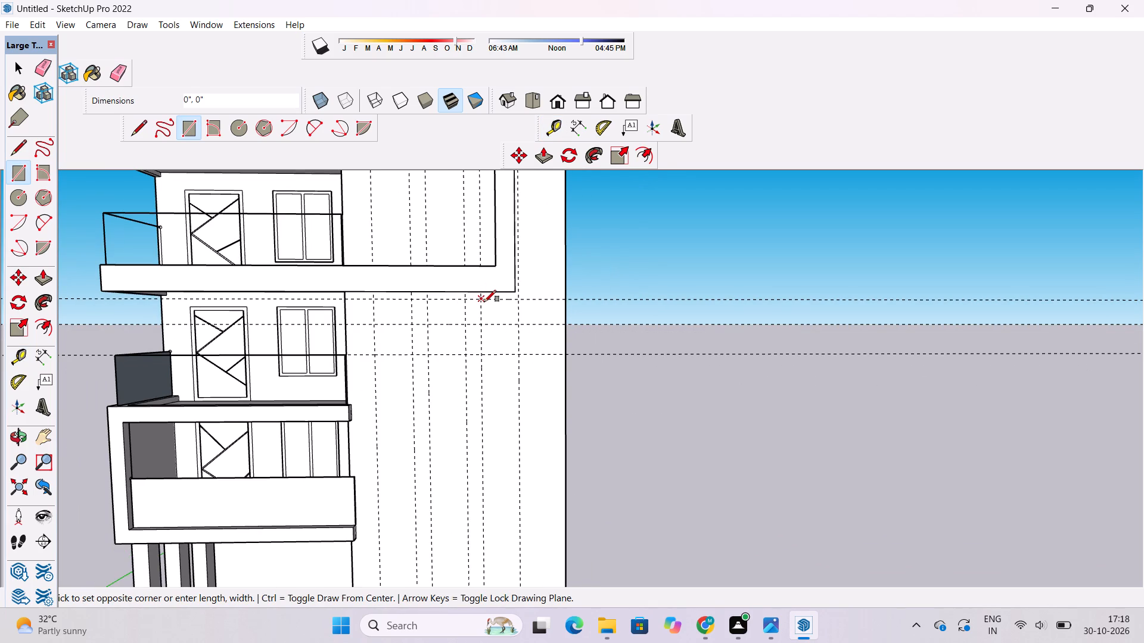
scroll(484, 302, down, 5)
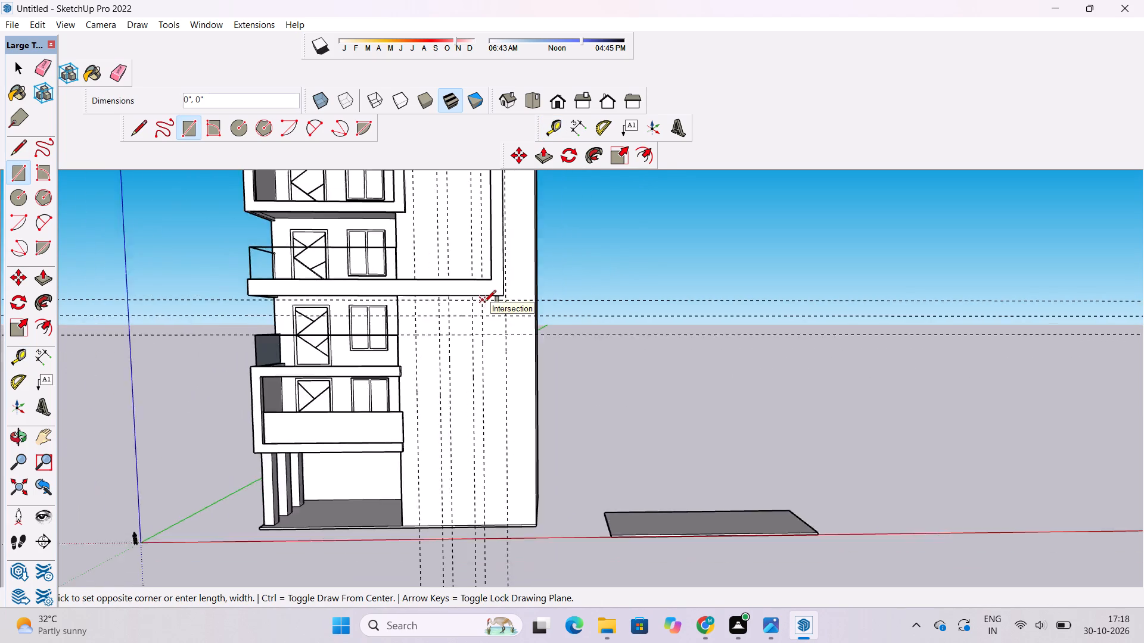
scroll(484, 302, down, 3)
scroll(514, 472, up, 16)
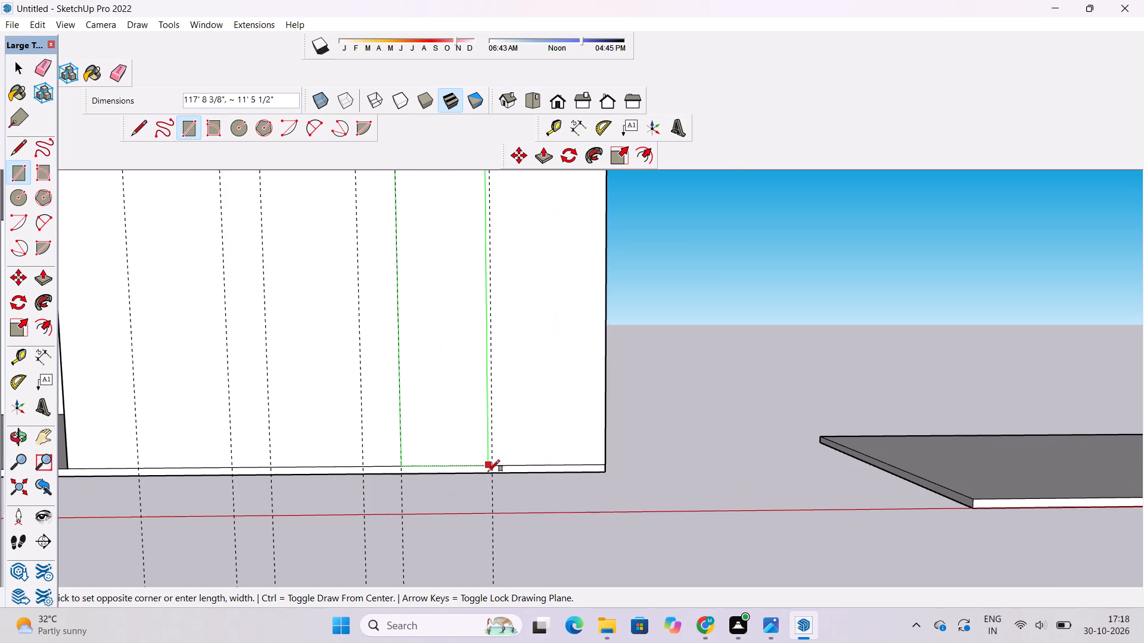
click(490, 473)
Draw a rectangle between the third and fourth vertical guides, from the middle horizontal guide down to the wall's base.
scroll(508, 507, down, 14)
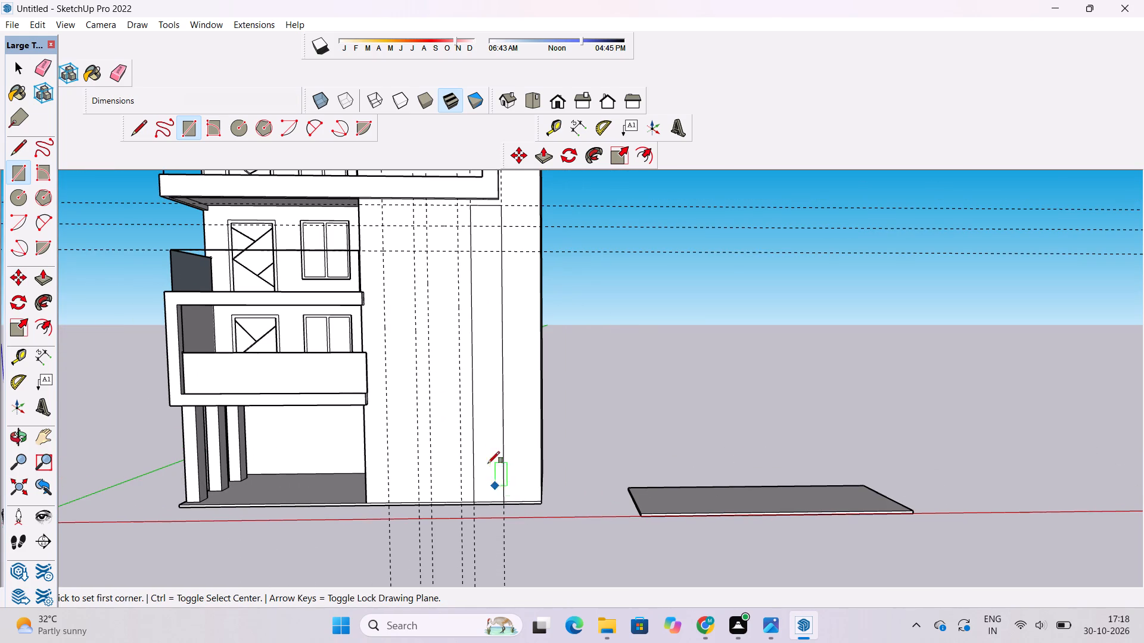
scroll(460, 261, up, 4)
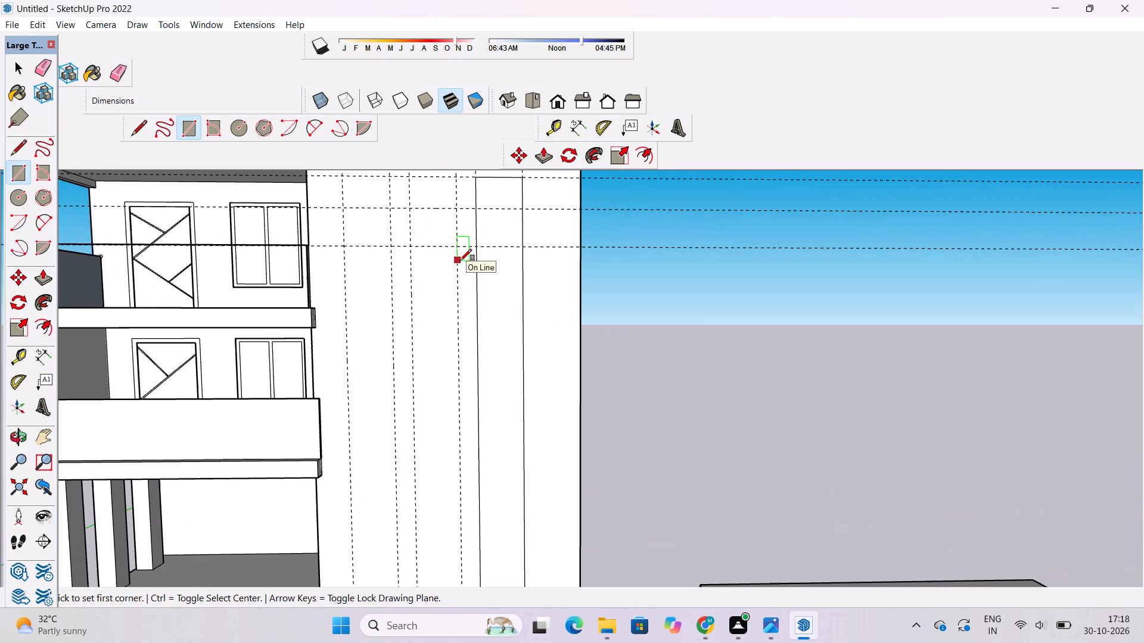
click(411, 208)
scroll(411, 201, down, 9)
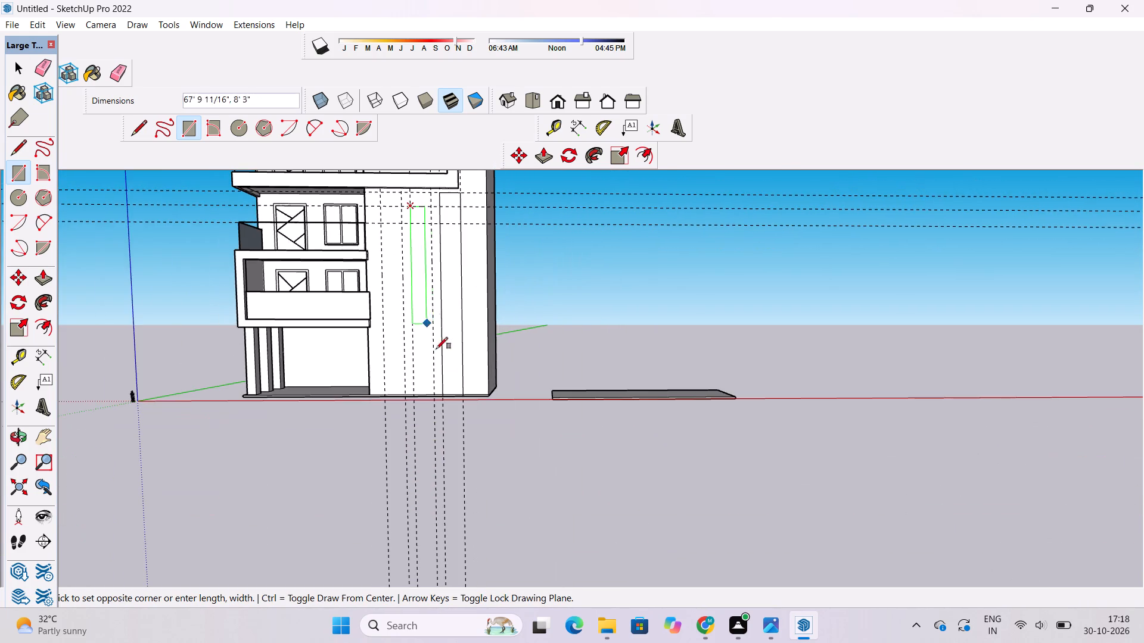
scroll(438, 383, up, 8)
click(428, 408)
scroll(493, 430, down, 3)
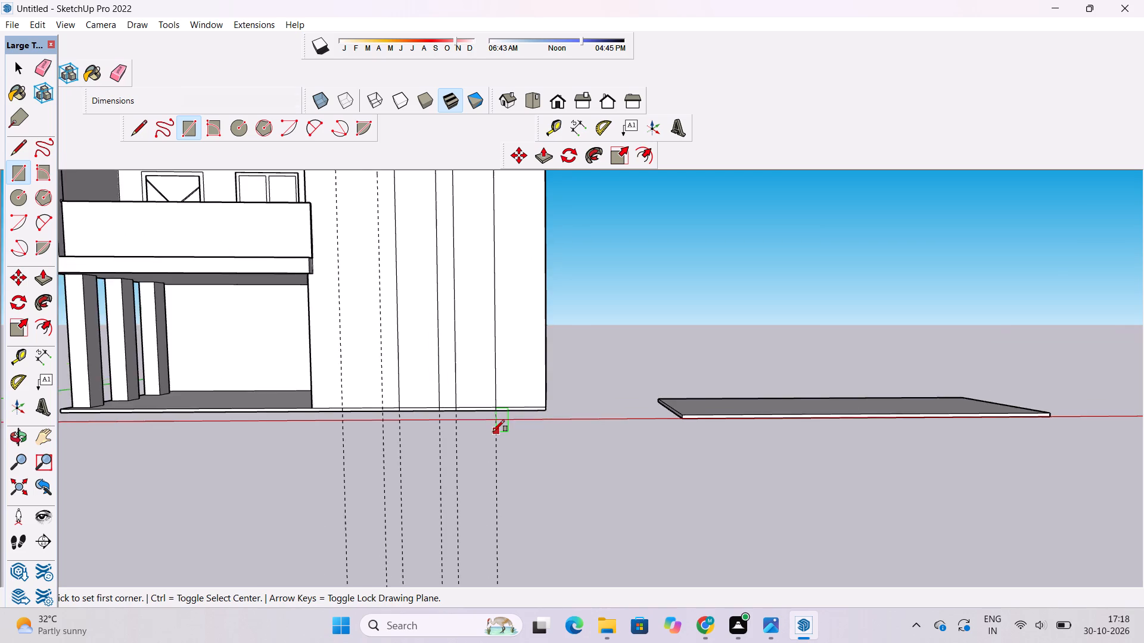
Draw a 101' by 12' rectangle between the first and second vertical guides, from the lowest horizontal guide down to the wall's base.
scroll(493, 433, down, 7)
scroll(419, 226, up, 2)
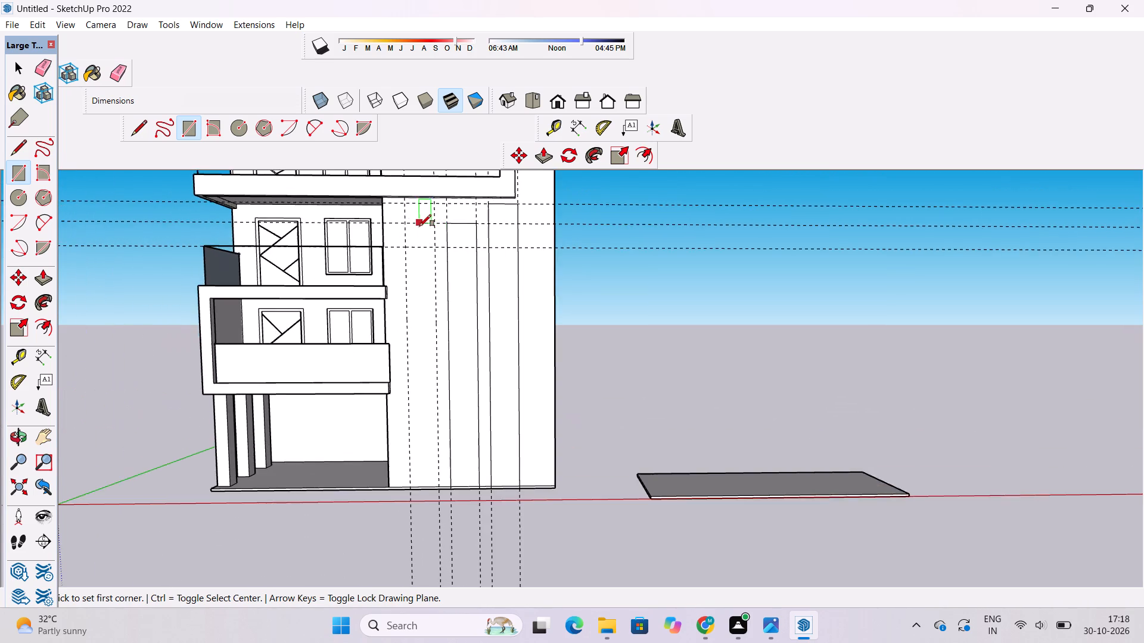
scroll(419, 226, up, 7)
click(378, 244)
scroll(442, 213, down, 2)
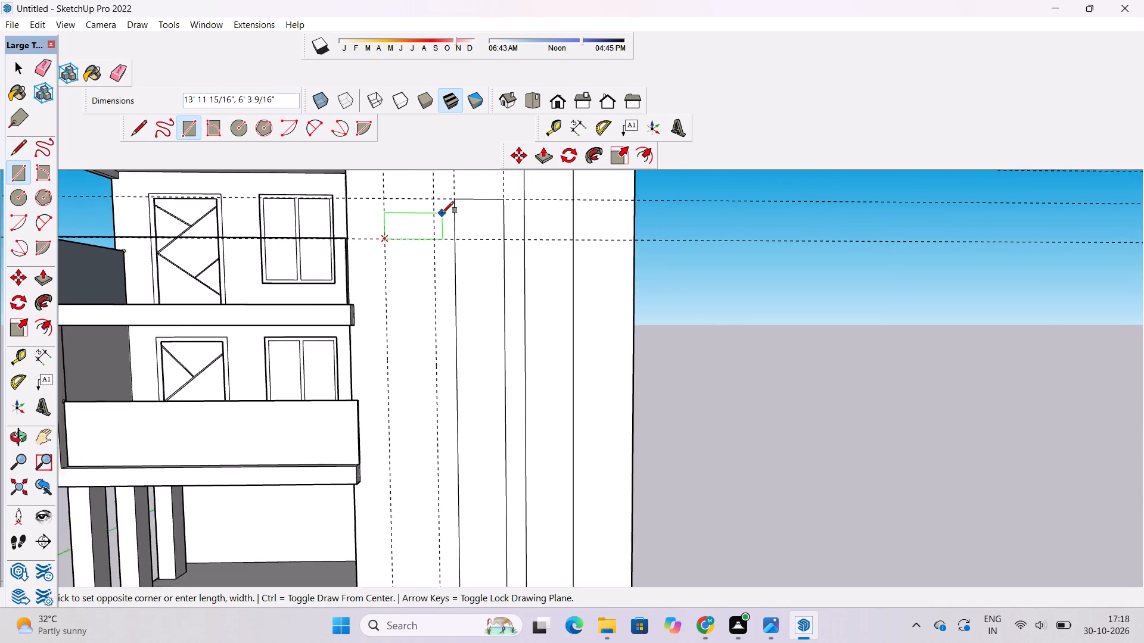
scroll(442, 213, down, 6)
scroll(429, 458, up, 15)
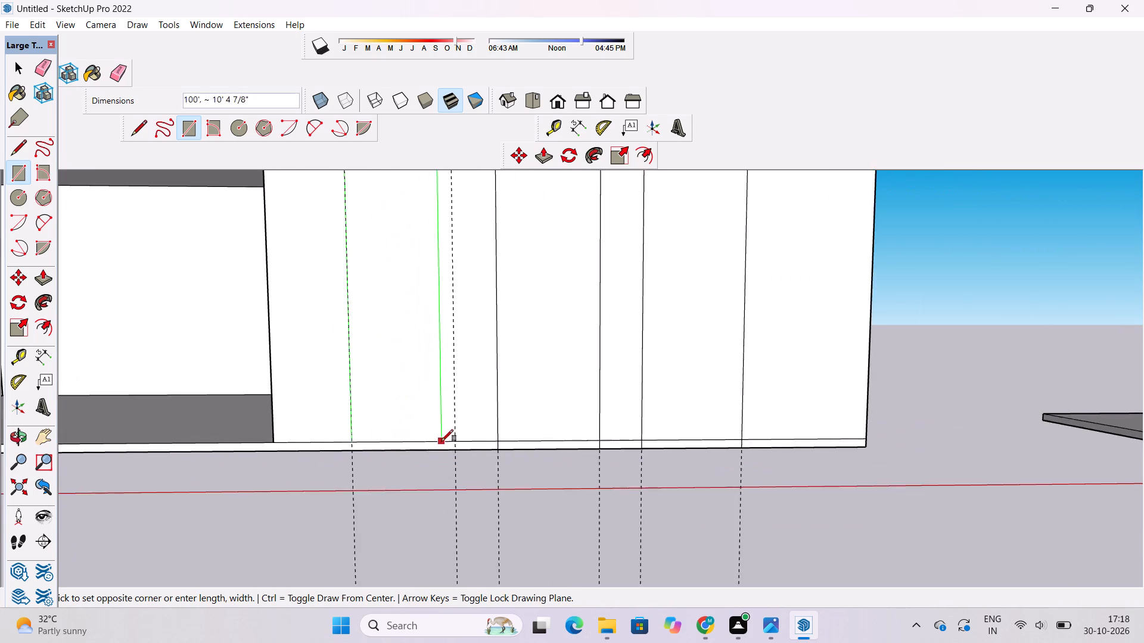
scroll(442, 441, up, 2)
click(461, 453)
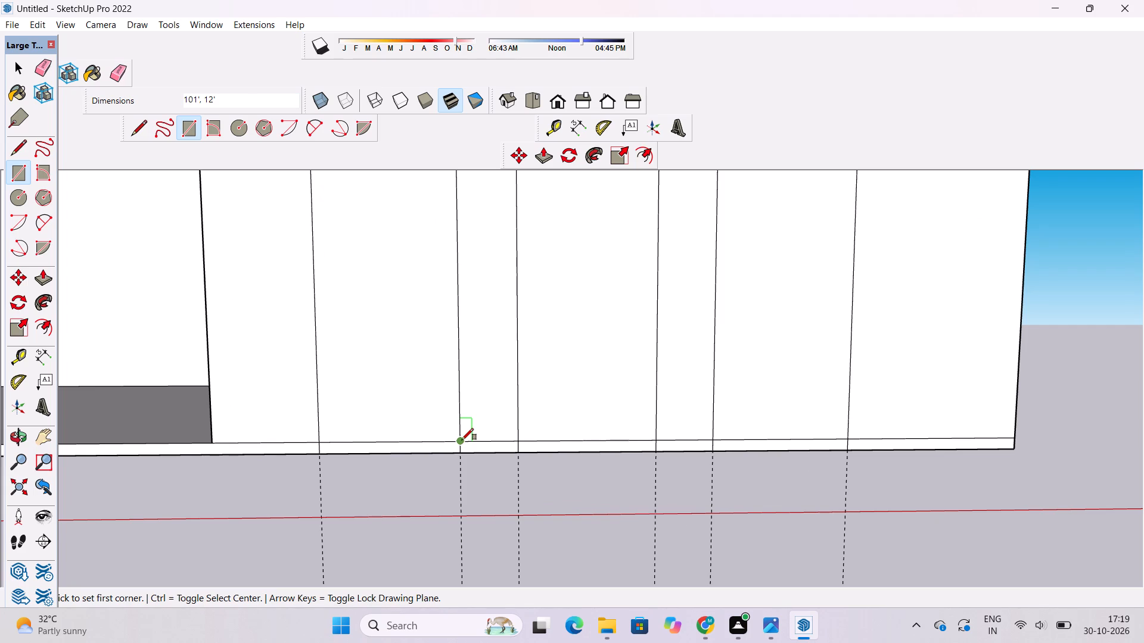
Erase the six vertical guides running through the panels on the front wall.
key(space)
text(o)
scroll(463, 441, down, 10)
shift+drag(469, 461, 486, 479)
drag(508, 497, 513, 502)
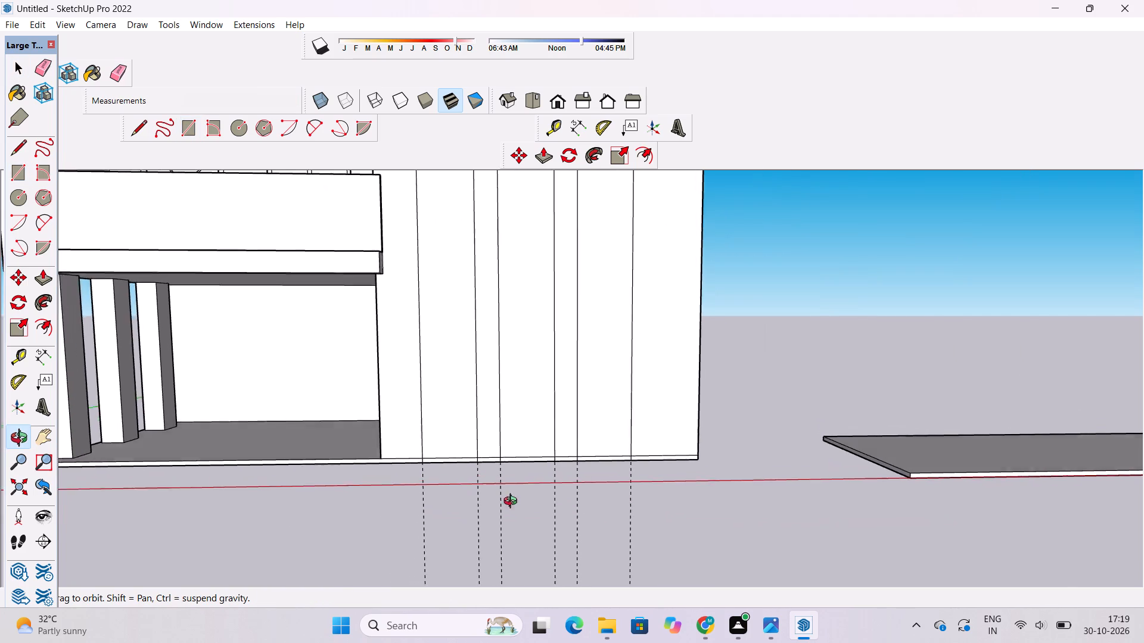
drag(513, 502, 517, 507)
scroll(552, 487, down, 5)
shift+drag(534, 486, 509, 477)
drag(509, 477, 520, 455)
key(e)
drag(590, 501, 505, 522)
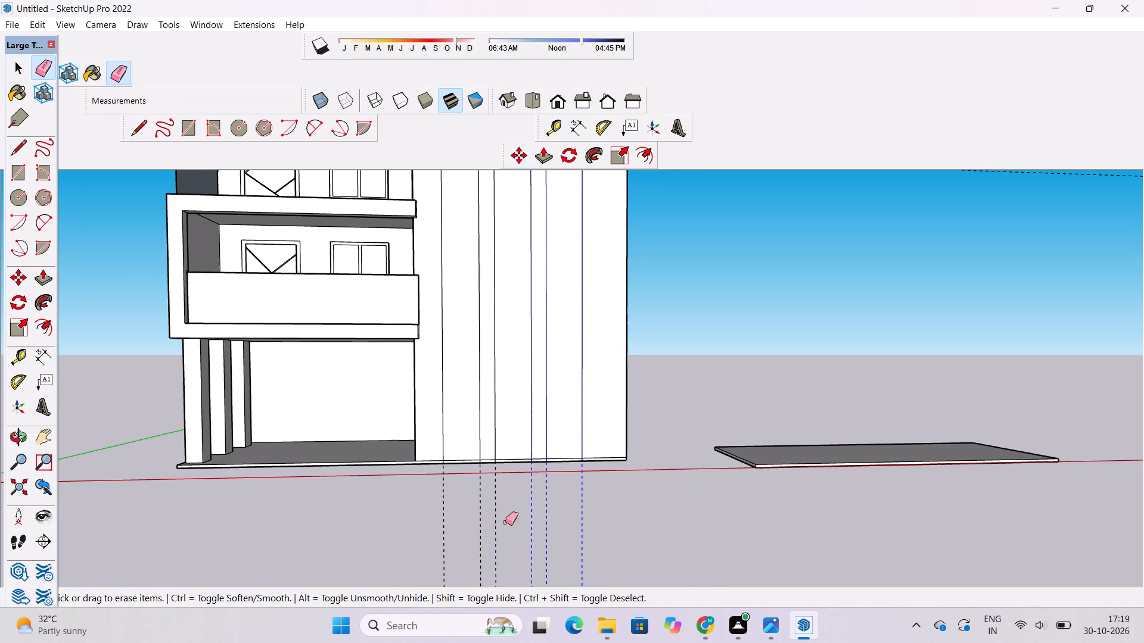
drag(505, 522, 410, 524)
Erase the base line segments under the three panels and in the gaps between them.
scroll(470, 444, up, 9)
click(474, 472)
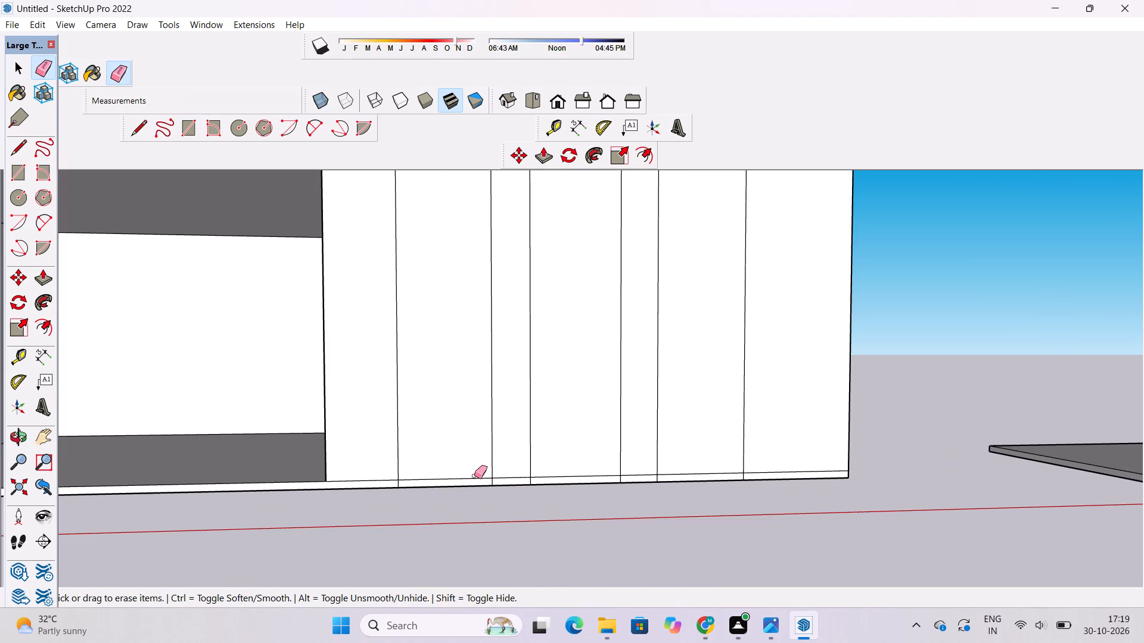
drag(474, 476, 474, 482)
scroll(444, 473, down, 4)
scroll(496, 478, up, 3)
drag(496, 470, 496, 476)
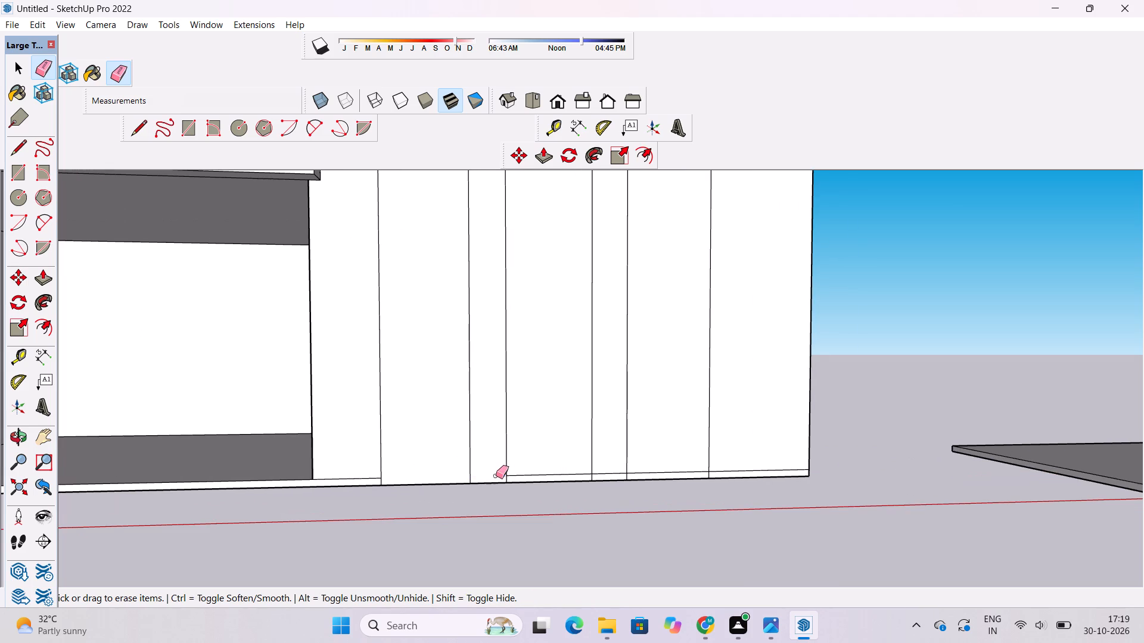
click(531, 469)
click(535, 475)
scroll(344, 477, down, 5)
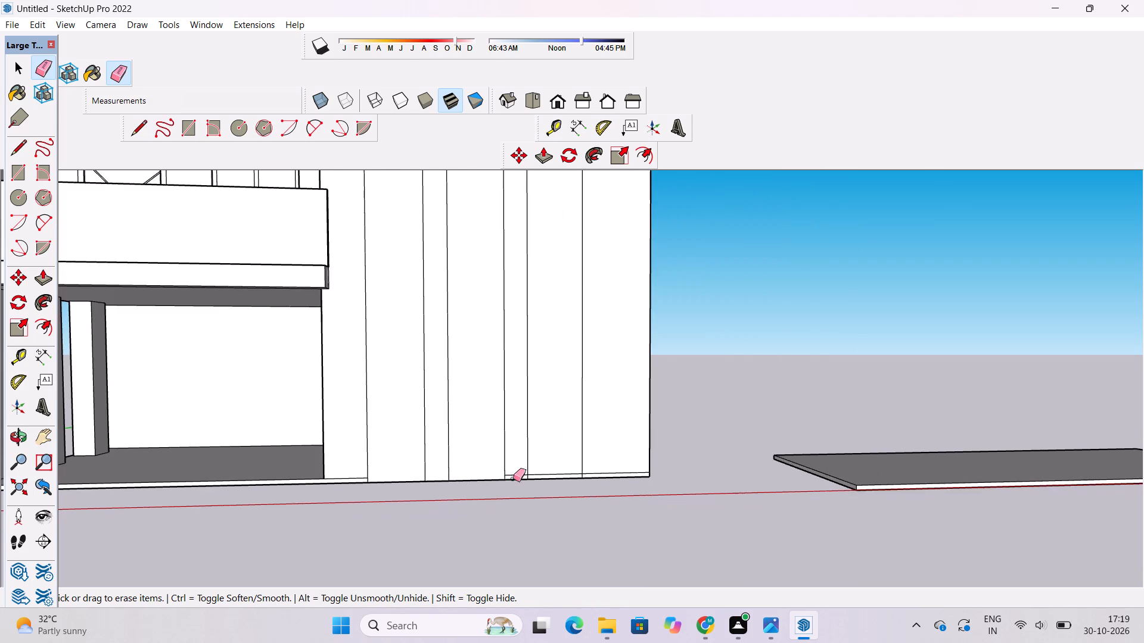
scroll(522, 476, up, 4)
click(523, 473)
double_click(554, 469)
Erase the three horizontal guides that mark the tops of the panels.
scroll(281, 505, down, 6)
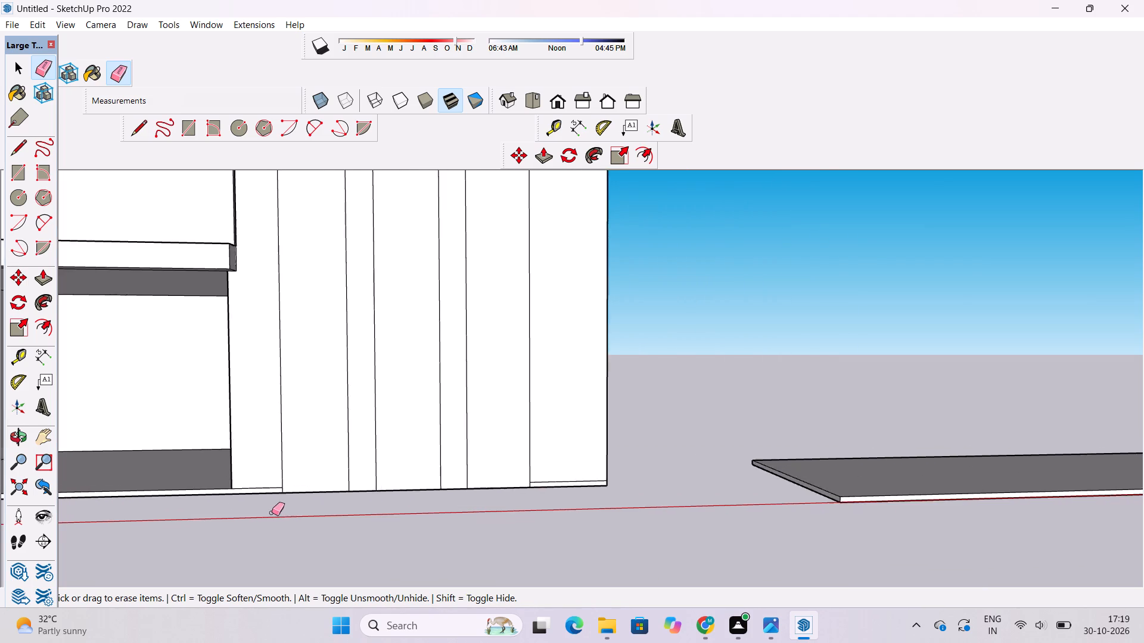
scroll(272, 513, down, 4)
key(space)
text(o)
drag(327, 527, 586, 548)
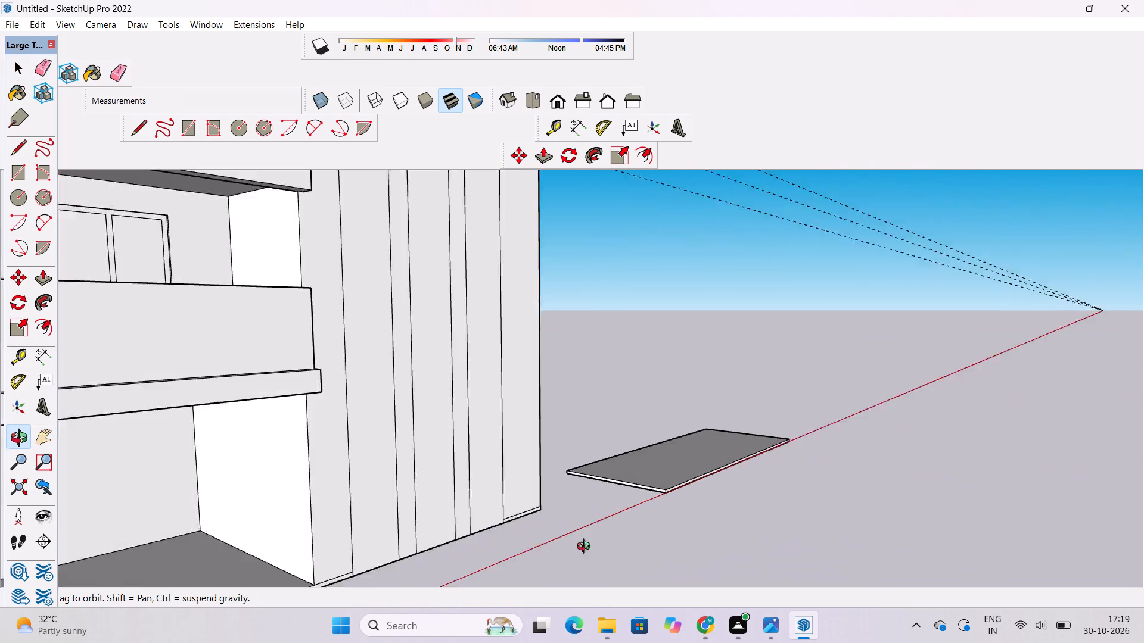
drag(586, 548, 110, 502)
scroll(405, 300, down, 2)
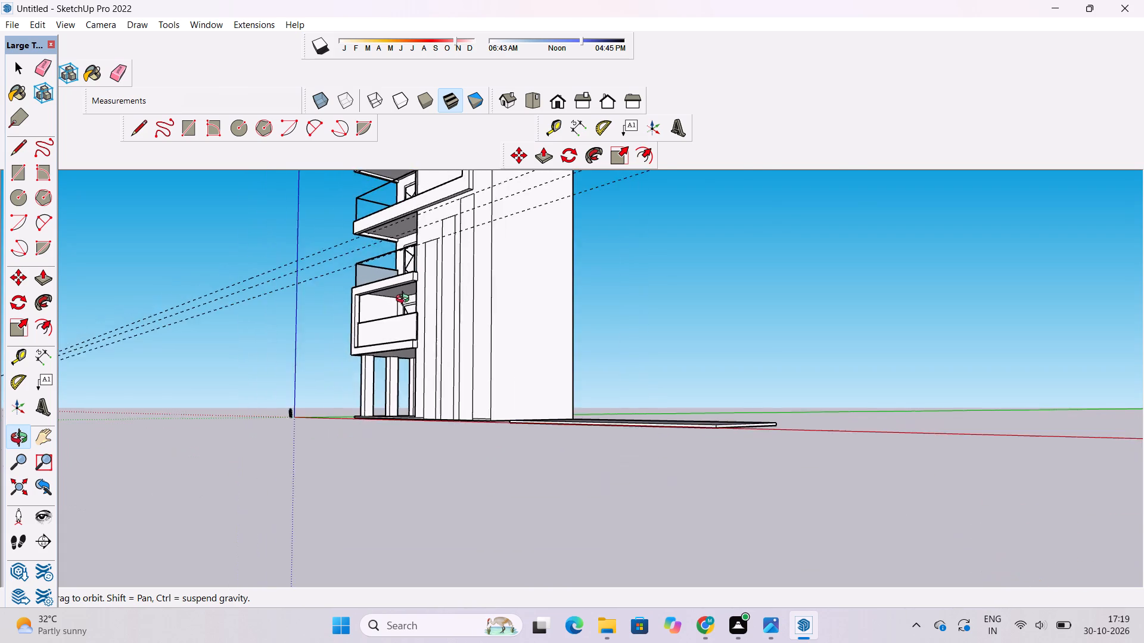
scroll(405, 300, down, 2)
shift+drag(408, 302, 378, 477)
drag(377, 479, 489, 501)
scroll(495, 501, up, 3)
shift+drag(495, 501, 485, 463)
drag(486, 464, 519, 466)
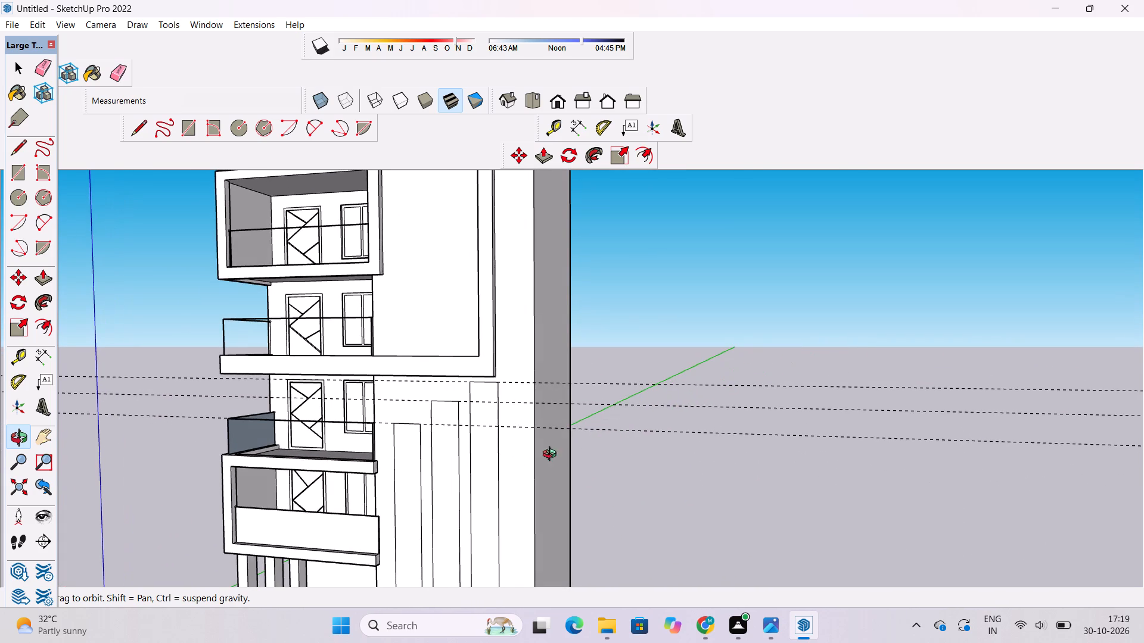
key(e)
drag(641, 367, 642, 439)
Place a horizontal guide about 79' below the top edge of the tallest panel.
key(space)
text(o)
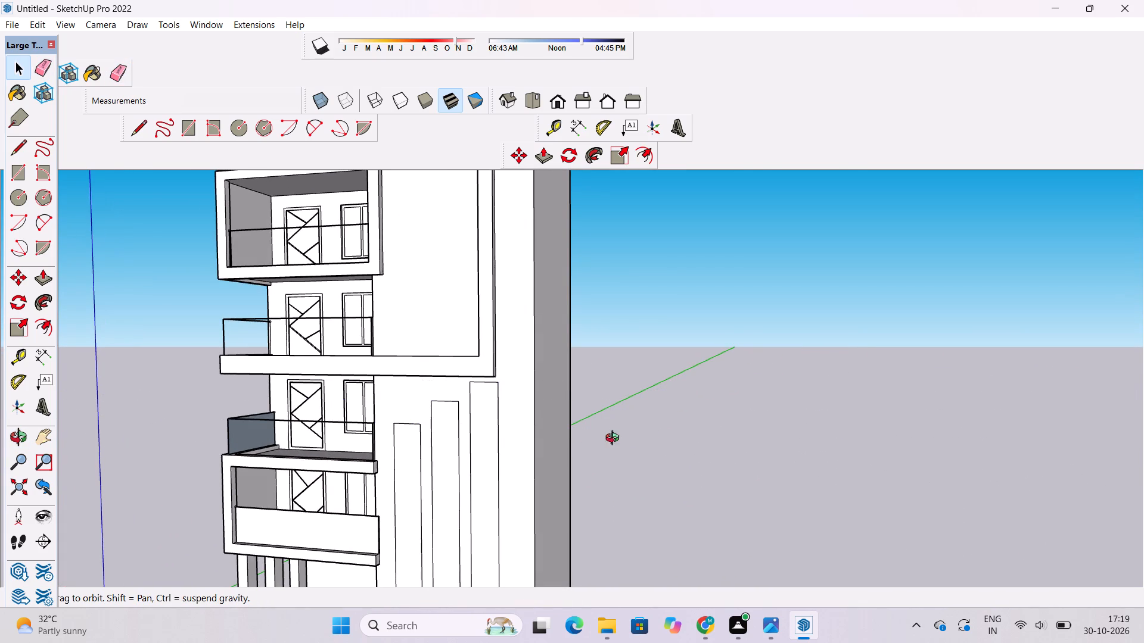
scroll(469, 451, down, 2)
shift+drag(467, 454, 463, 439)
drag(463, 438, 480, 446)
scroll(478, 466, up, 3)
shift+drag(455, 488, 523, 335)
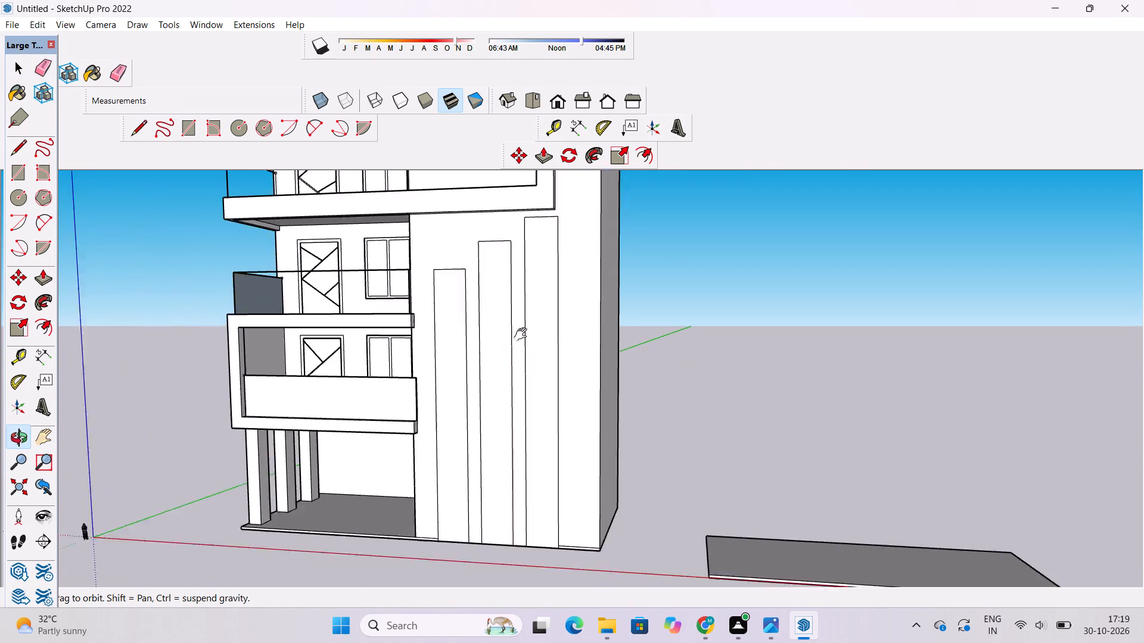
shift+drag(523, 335, 523, 336)
scroll(524, 332, down, 4)
scroll(514, 339, up, 1)
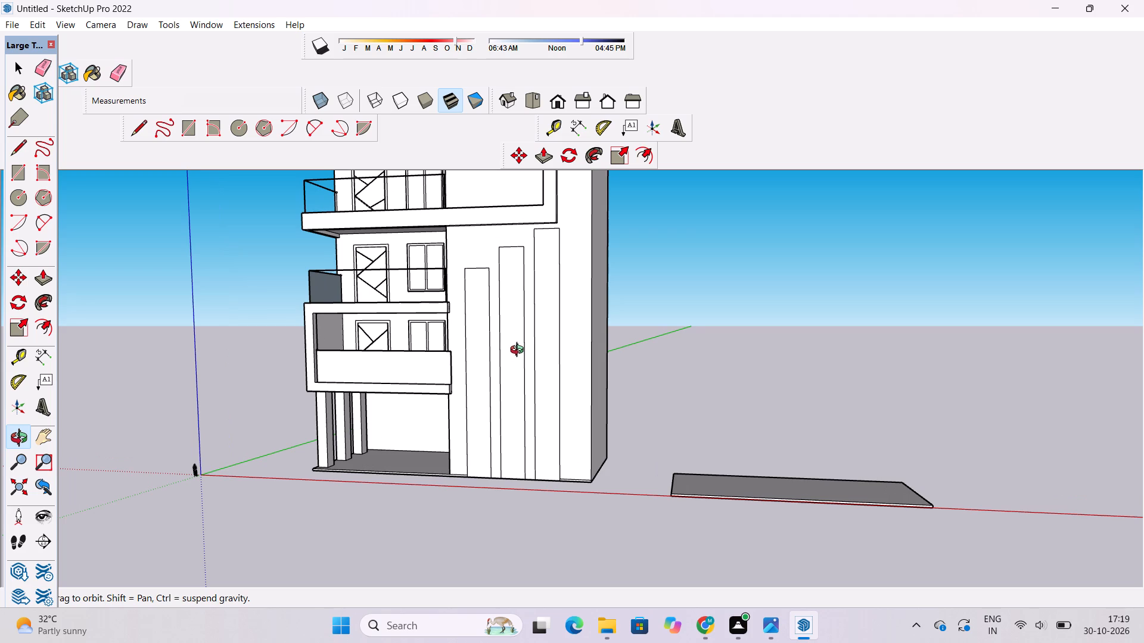
shift+drag(520, 354, 517, 341)
shift+drag(514, 379, 512, 386)
shift+click(512, 386)
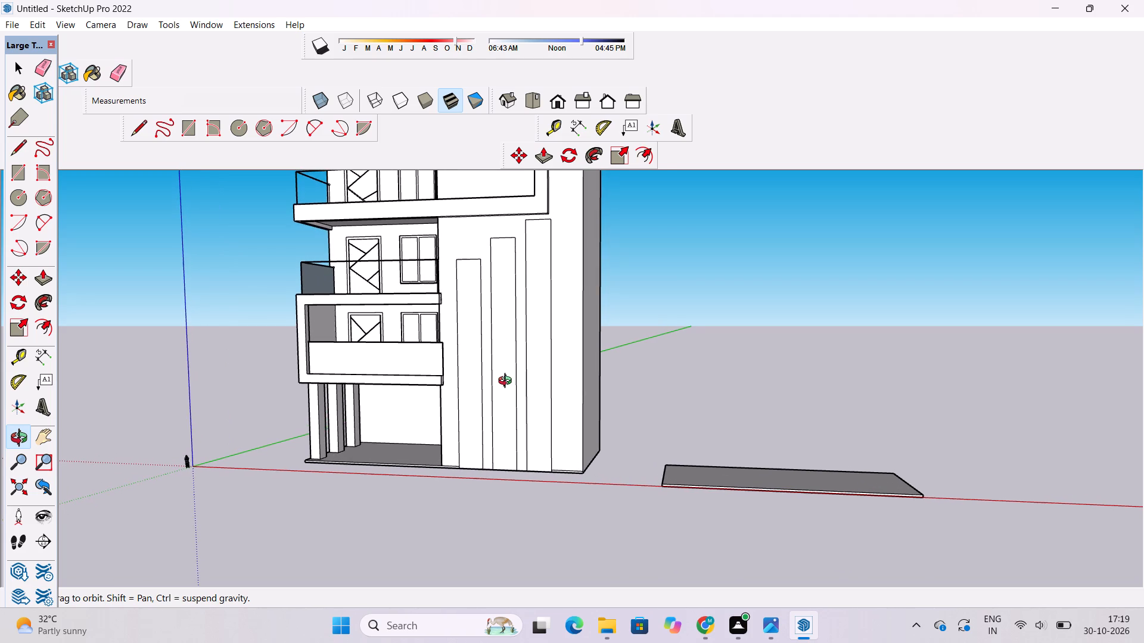
key(t)
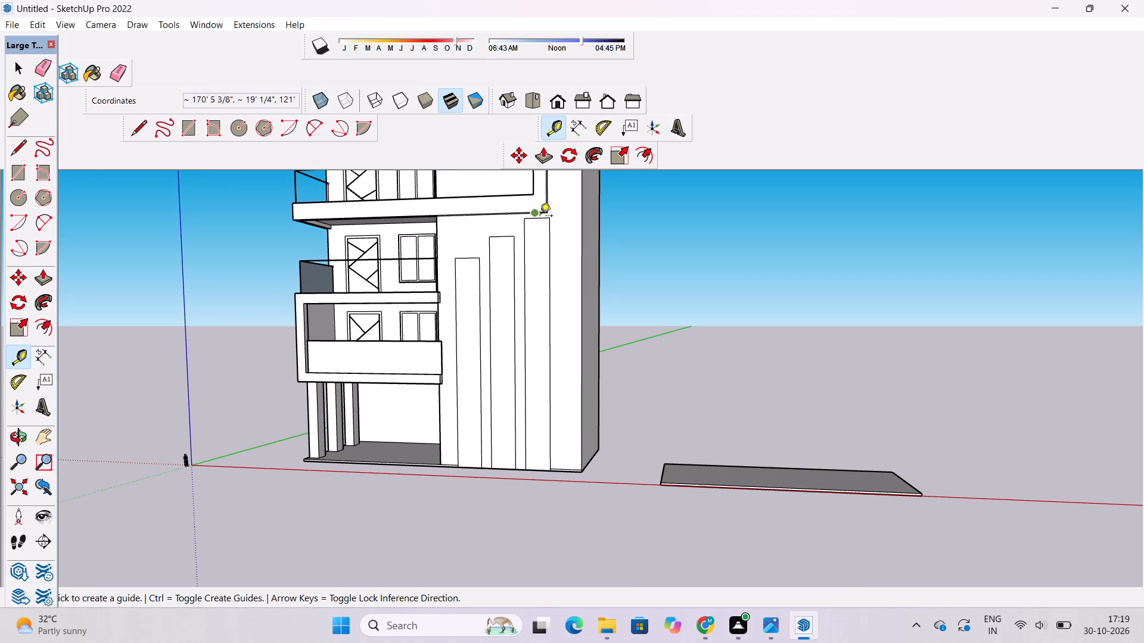
click(540, 220)
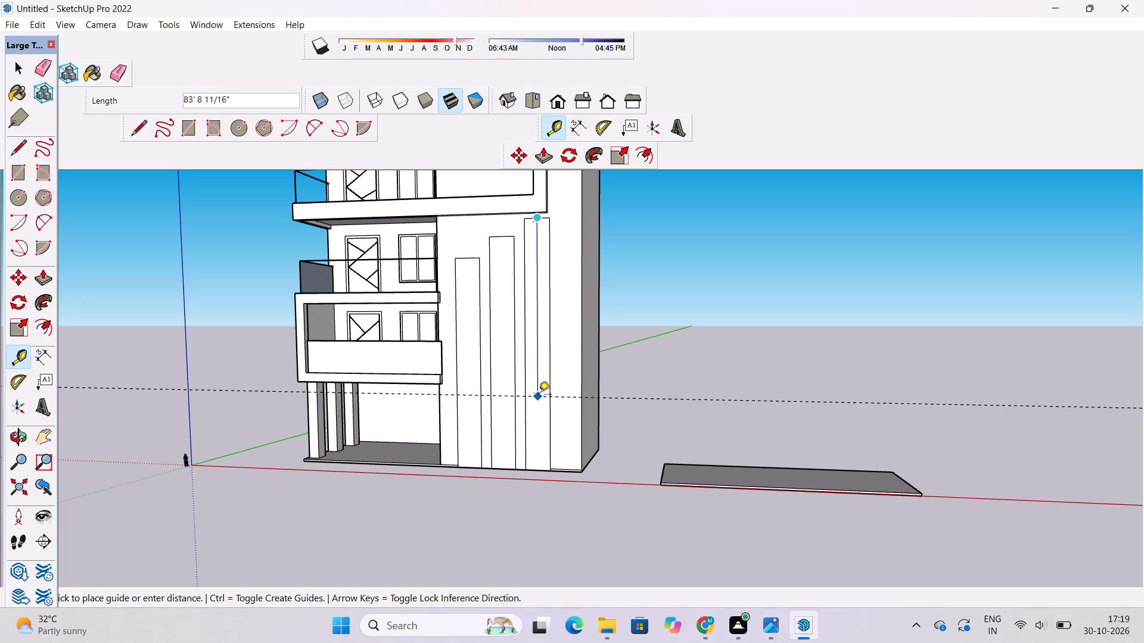
click(540, 388)
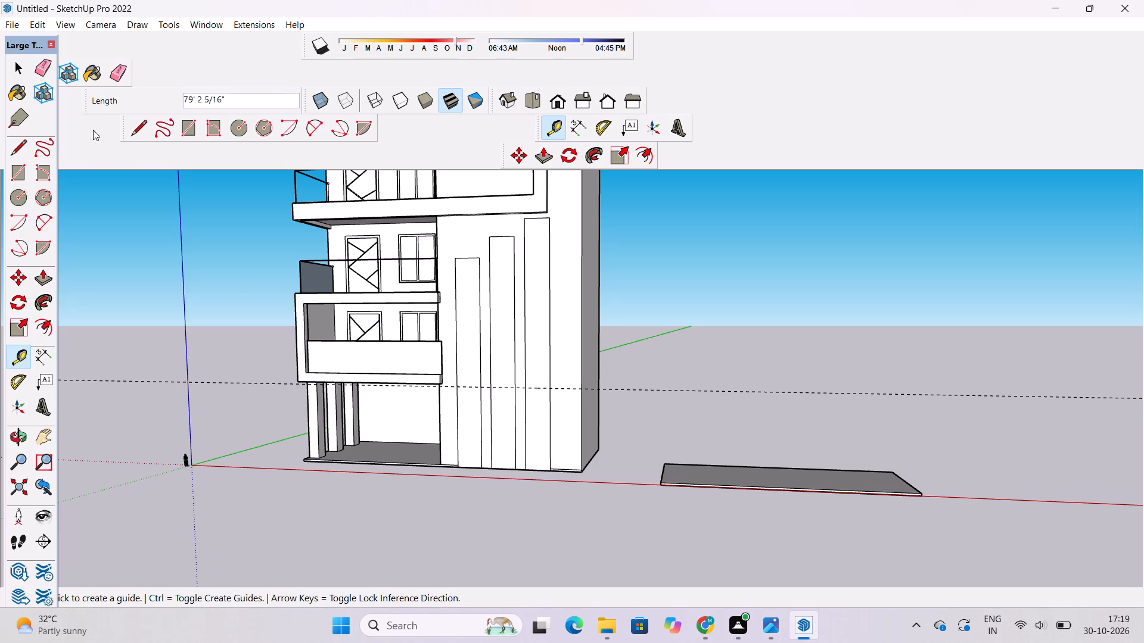
Draw a 12' line across the tallest panel along the horizontal guide, between its two side edges.
click(140, 130)
scroll(546, 399, up, 10)
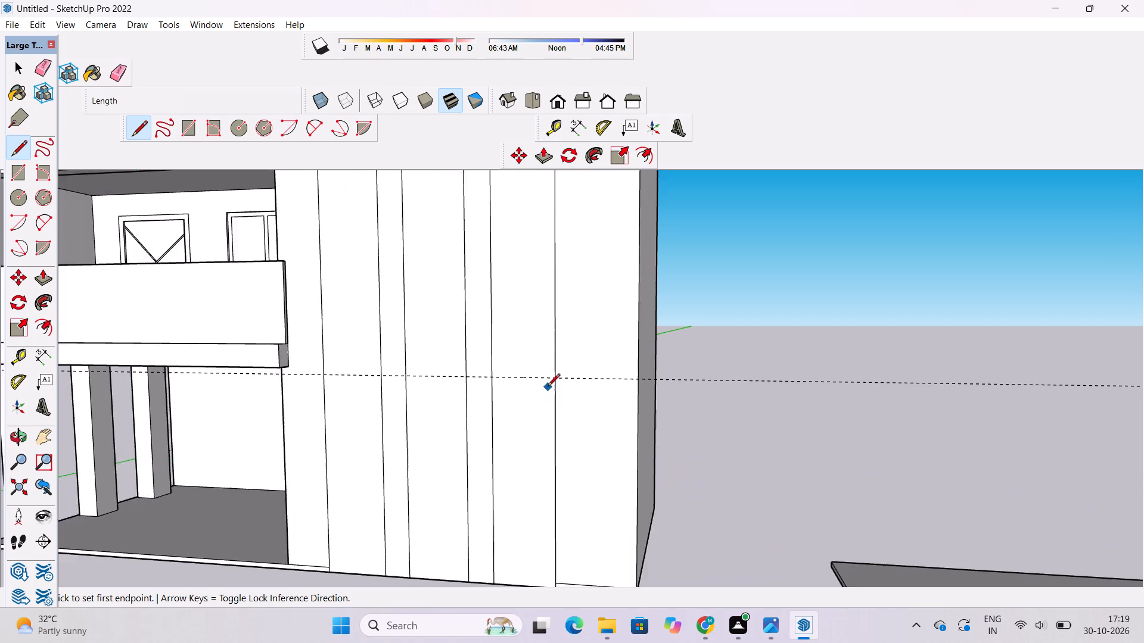
click(554, 379)
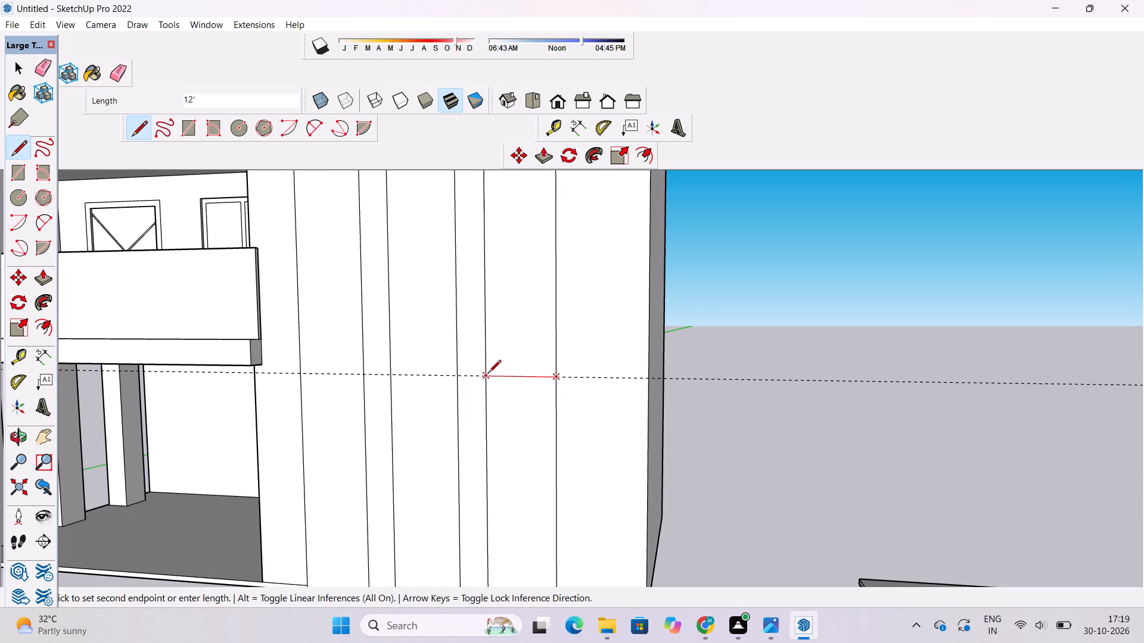
click(489, 373)
Erase the horizontal guide and the tallest panel's side edges below the new cross line.
click(119, 76)
drag(432, 354, 433, 379)
scroll(427, 320, down, 10)
drag(490, 382, 450, 361)
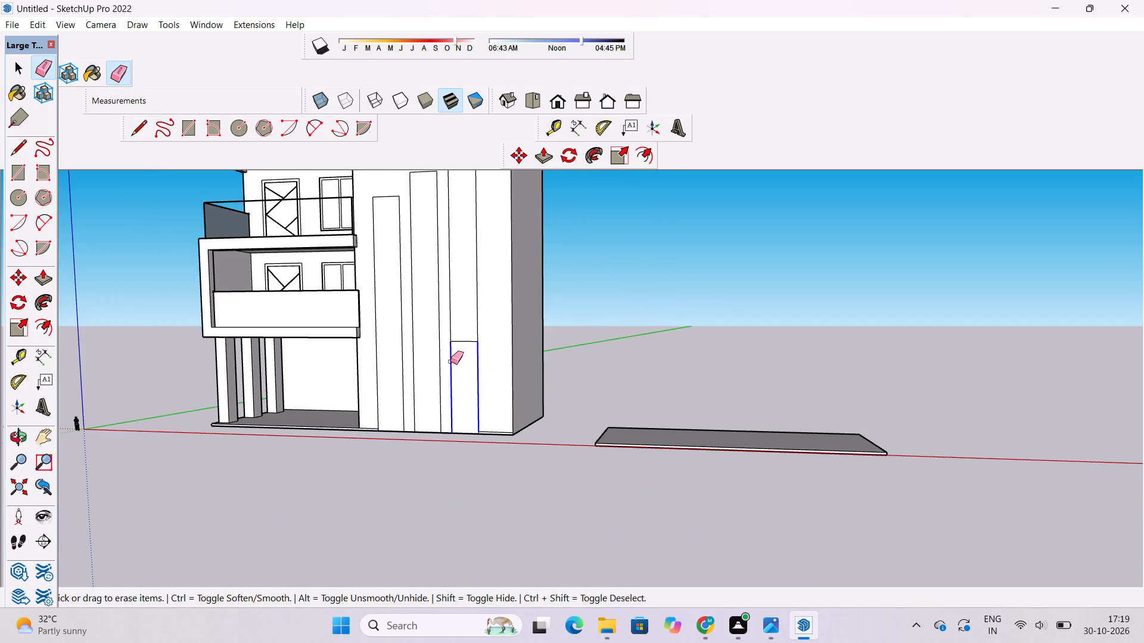
drag(450, 361, 447, 355)
Draw a 46' line along the wall's base from the end of the remaining base line to the shortest panel's outer edge.
scroll(494, 421, up, 6)
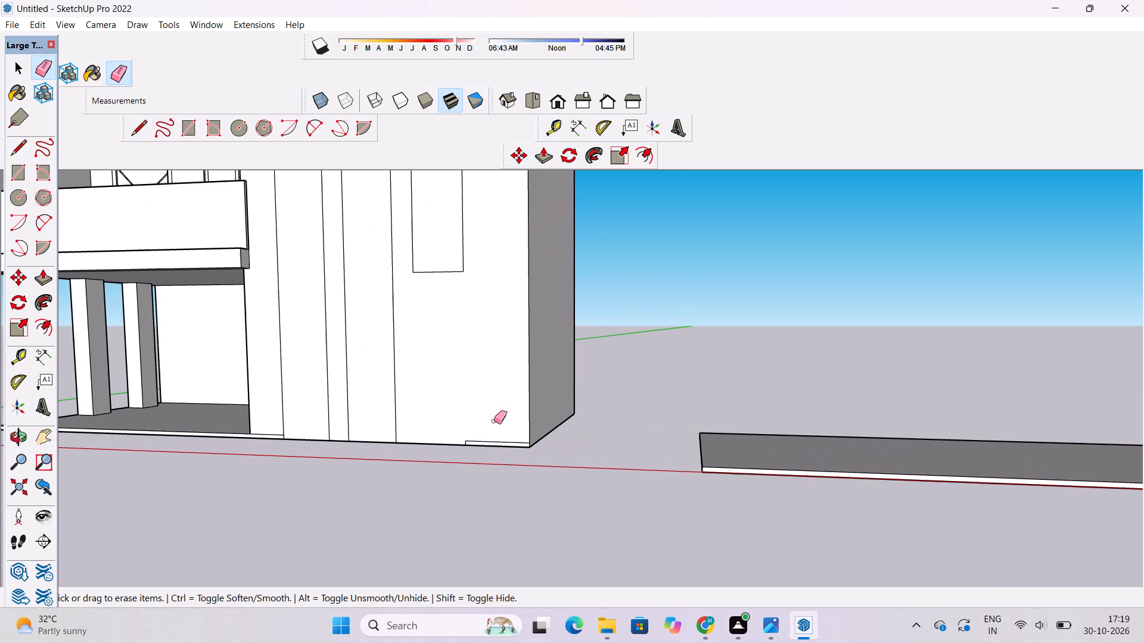
key(l)
scroll(446, 454, up, 7)
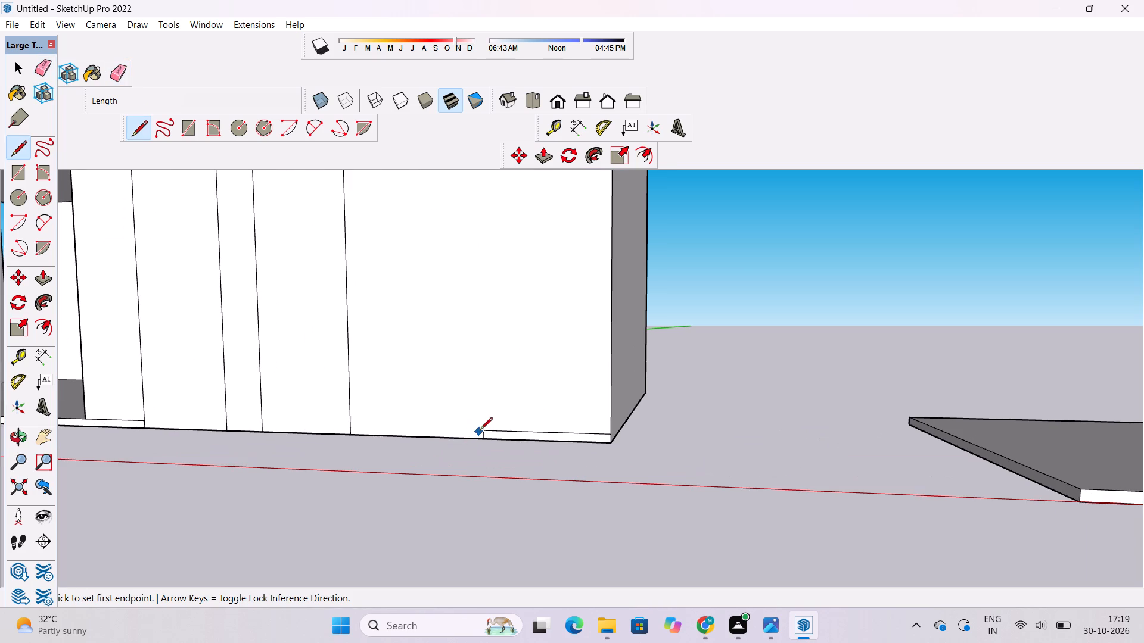
click(484, 432)
scroll(484, 432, down, 4)
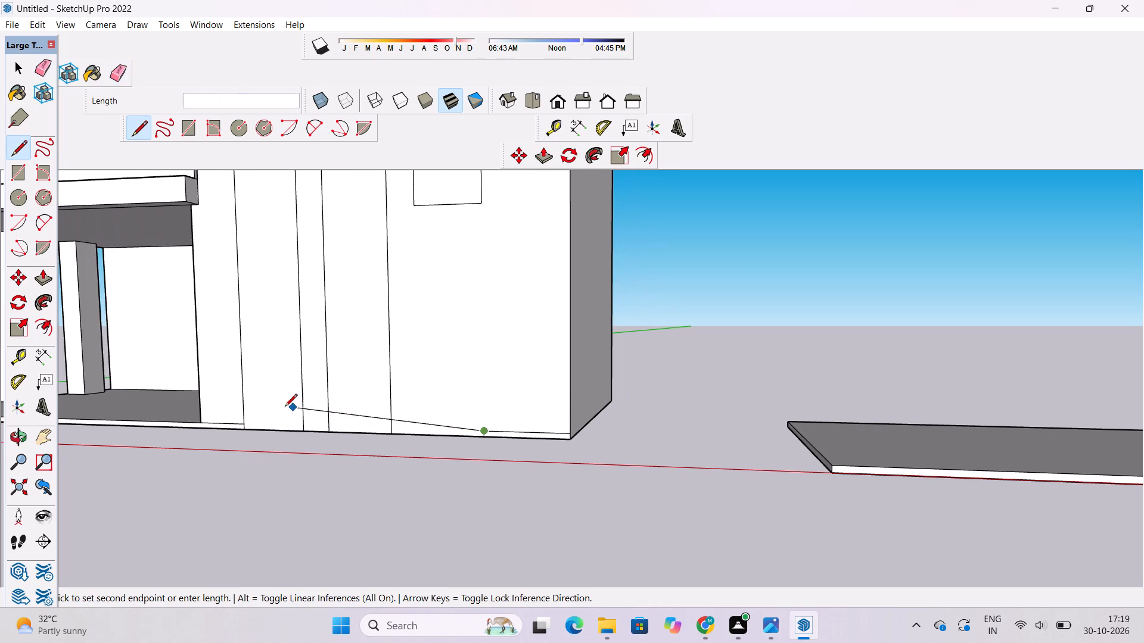
click(247, 423)
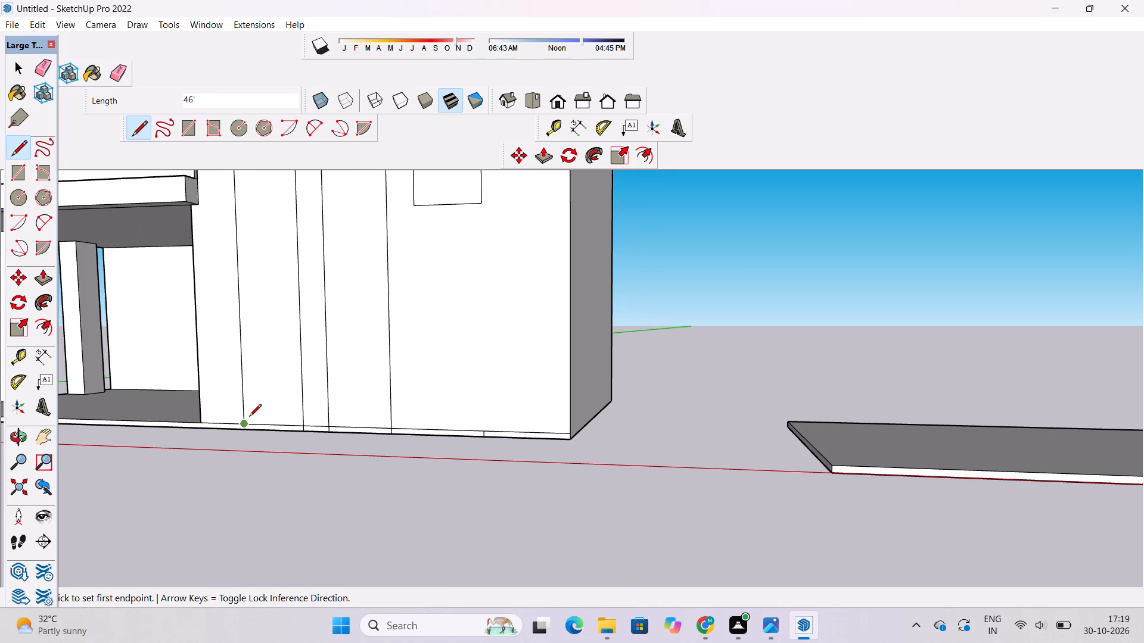
Erase the short leftover vertical edge in the base strip below the shortened tallest panel.
key(space)
key(o)
scroll(467, 381, down, 6)
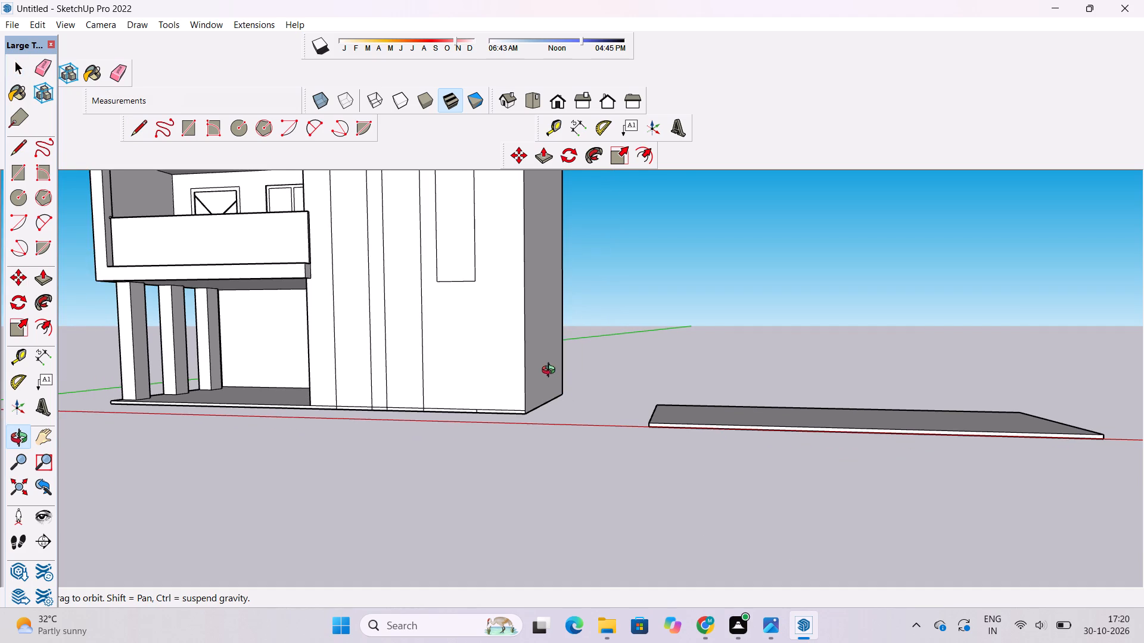
shift+drag(543, 382, 569, 402)
drag(556, 407, 503, 414)
scroll(492, 444, up, 10)
shift+drag(487, 432, 526, 487)
drag(522, 485, 521, 477)
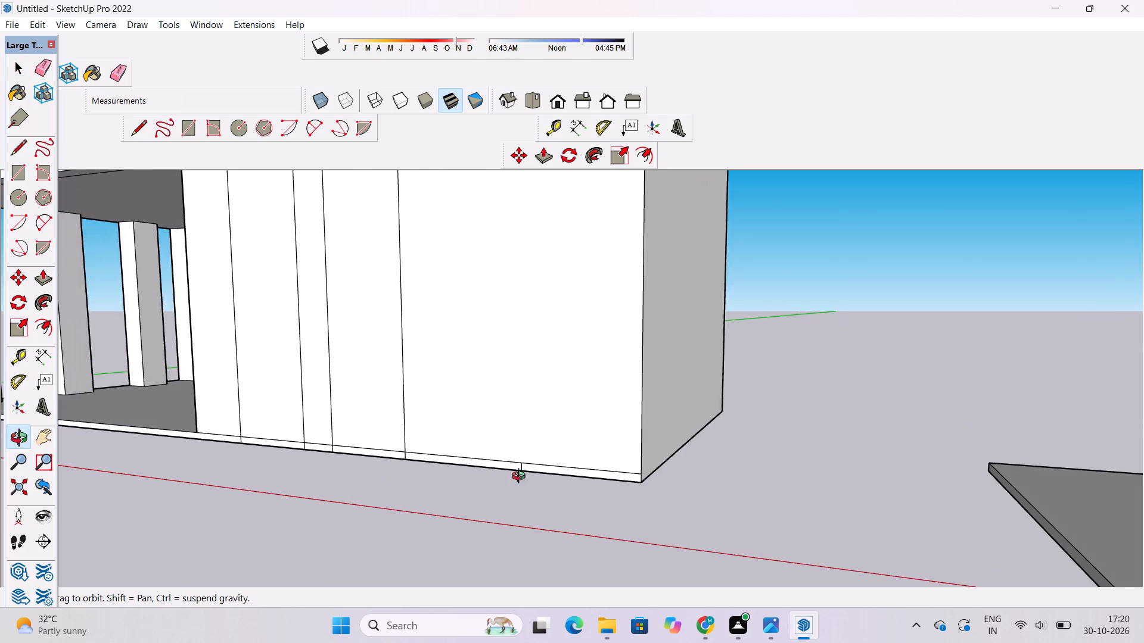
drag(521, 477, 521, 466)
key(e)
scroll(512, 442, up, 10)
click(533, 448)
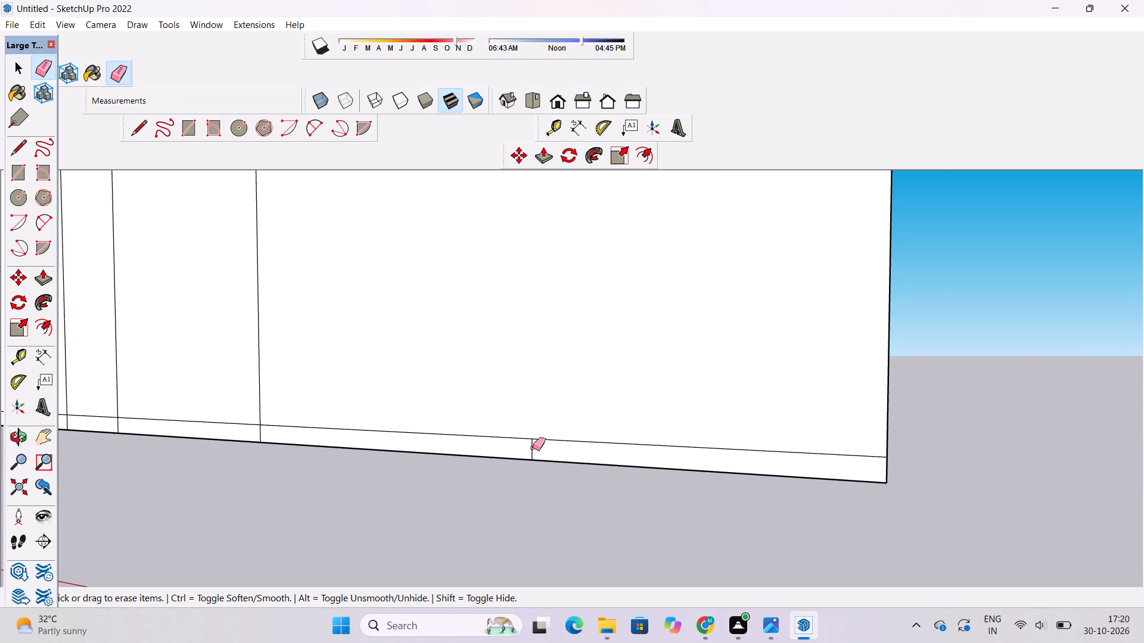
drag(536, 450, 512, 442)
Place a horizontal guide 16' above the base line on the front wall, crossing the middle panel.
scroll(512, 444, down, 19)
key(o)
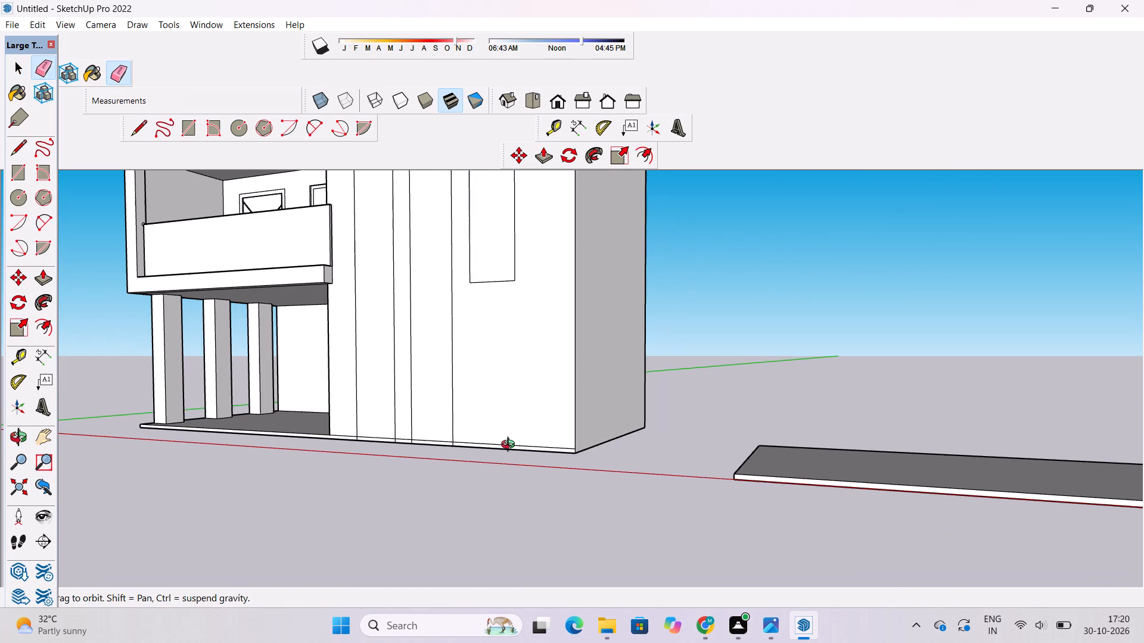
shift+drag(509, 444, 549, 430)
drag(549, 430, 518, 447)
scroll(517, 438, down, 4)
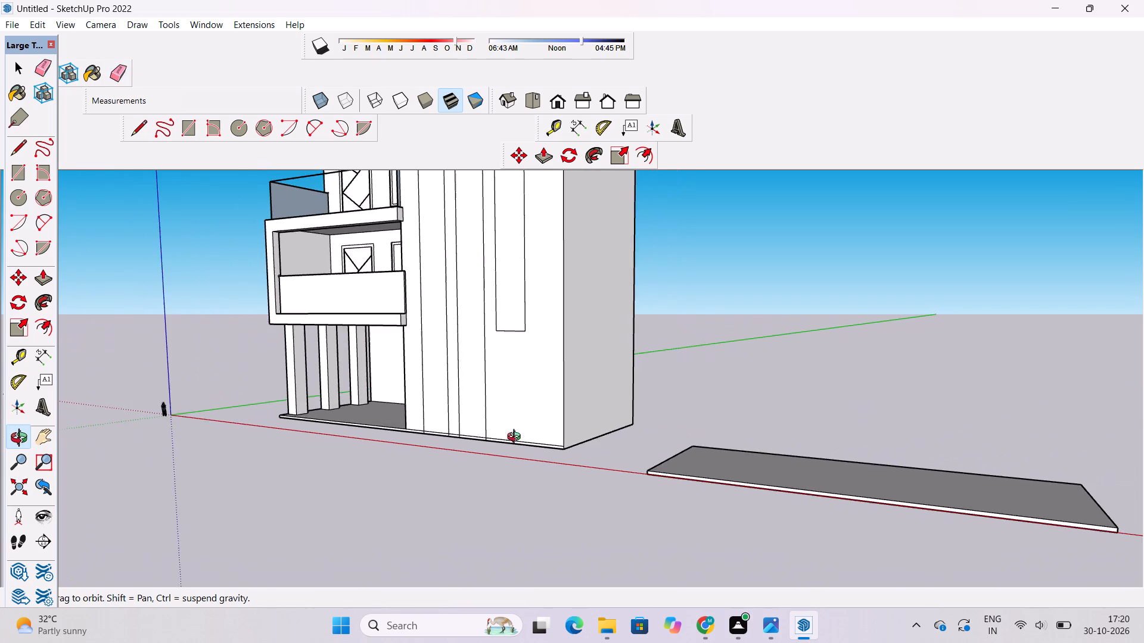
shift+drag(517, 438, 523, 463)
scroll(473, 451, up, 3)
shift+click(473, 451)
drag(489, 456, 599, 454)
scroll(562, 442, down, 4)
shift+drag(567, 447, 558, 468)
drag(557, 470, 527, 480)
shift+drag(534, 460, 472, 494)
drag(472, 494, 437, 499)
drag(437, 499, 446, 497)
key(t)
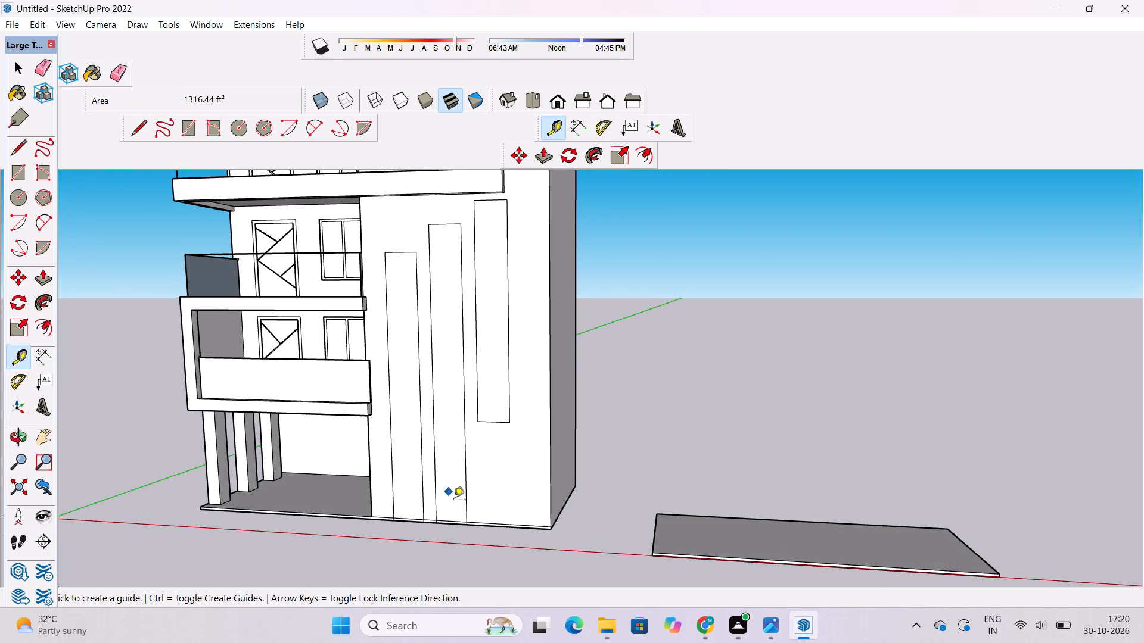
scroll(456, 513, up, 8)
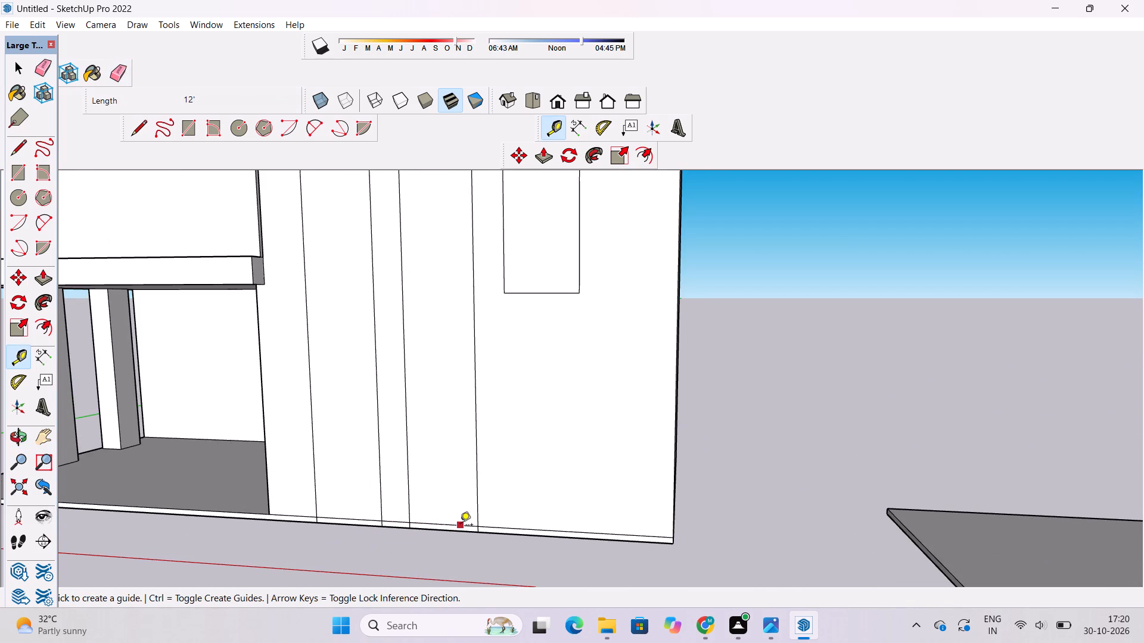
click(460, 526)
scroll(459, 526, down, 9)
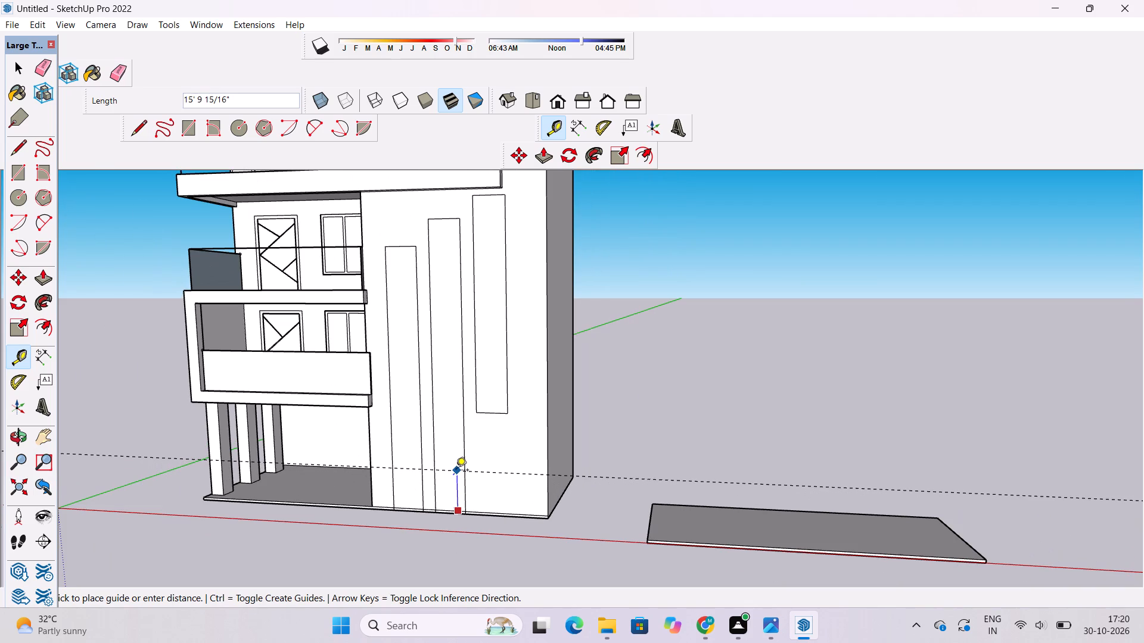
text(16')
key(Return)
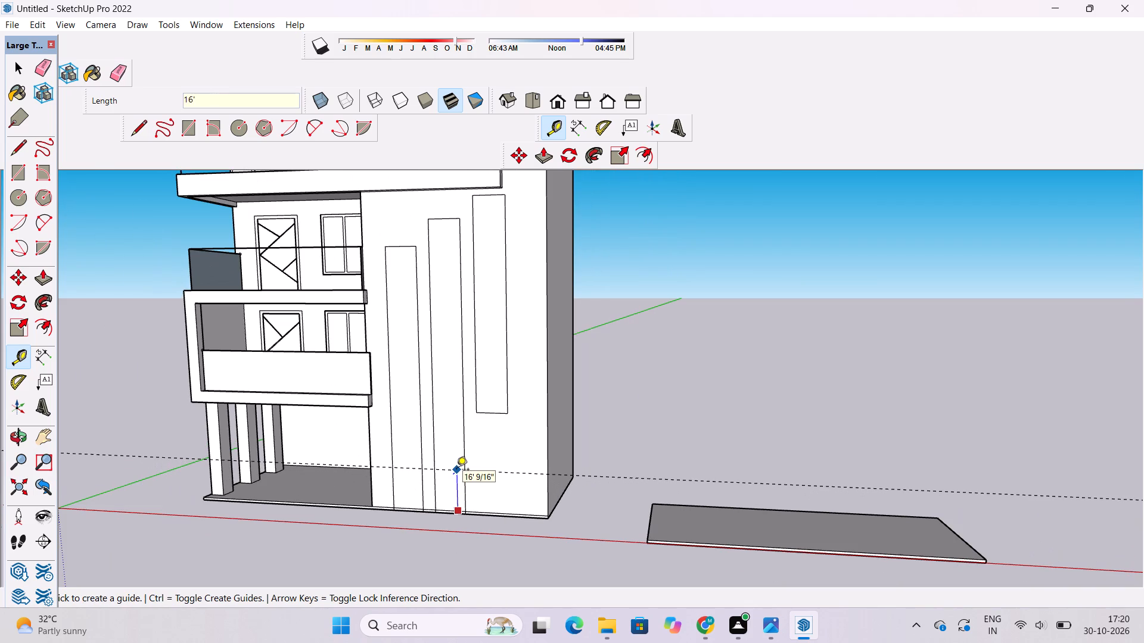
Draw a 12' line across the middle panel along the horizontal guide, between its two side edges.
click(138, 129)
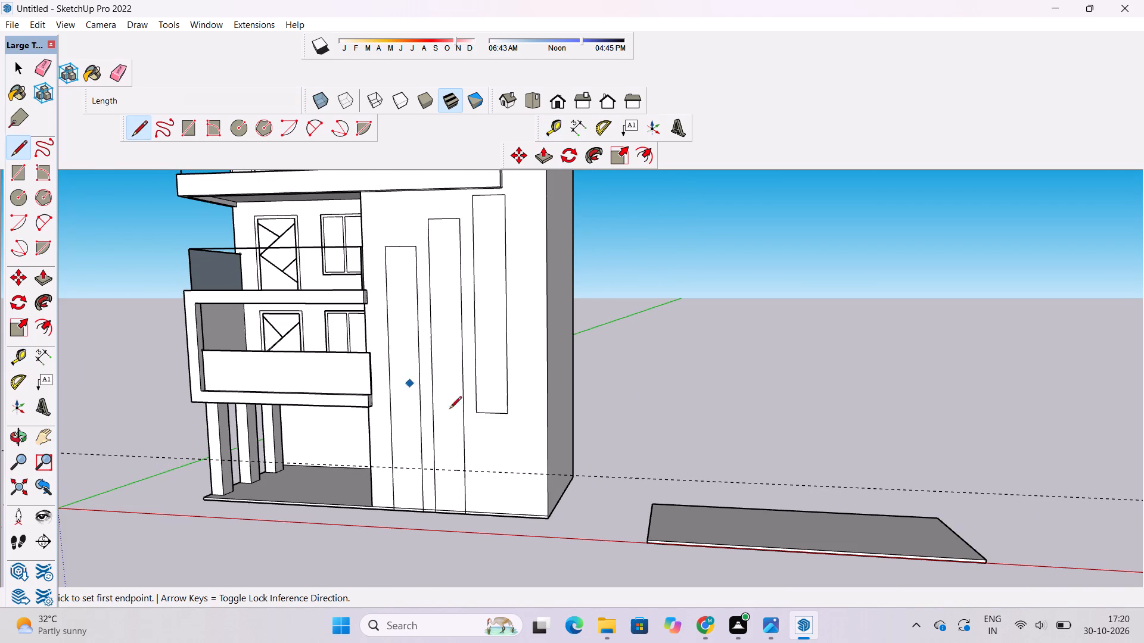
scroll(468, 463, up, 8)
click(465, 475)
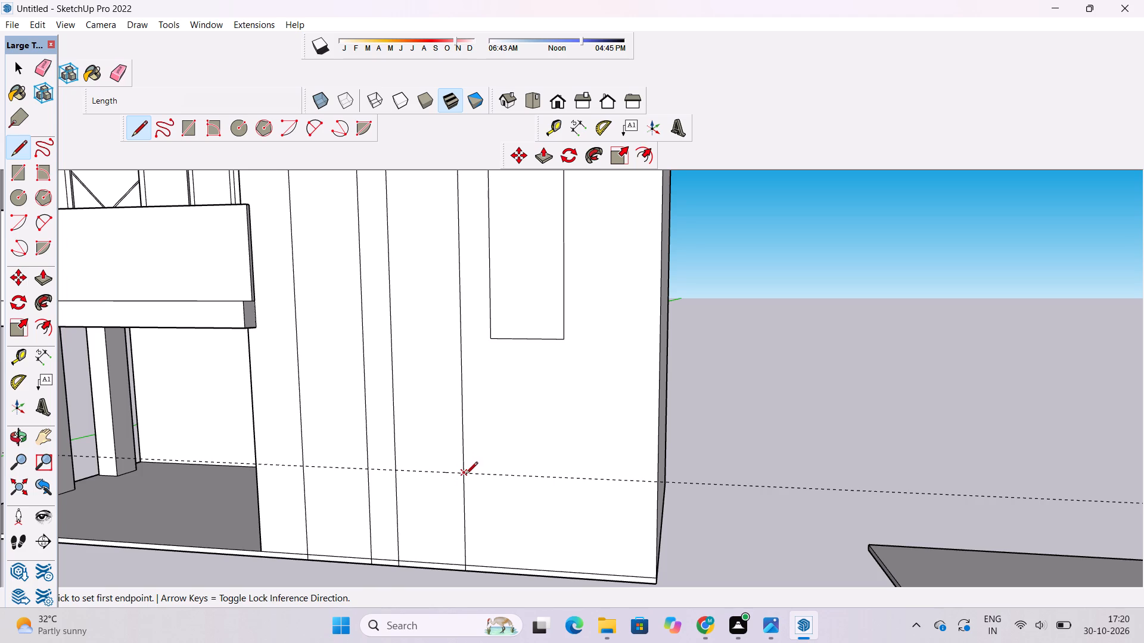
click(395, 468)
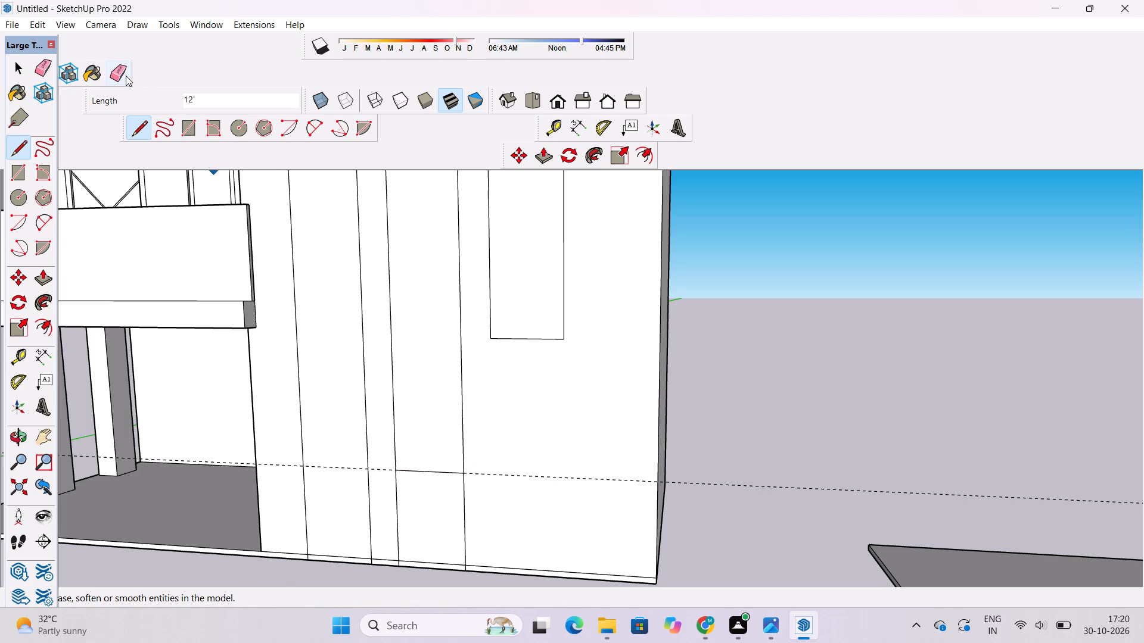
Erase the horizontal guide and the middle panel's side edges below the new cross line.
click(116, 74)
drag(522, 456, 505, 482)
drag(498, 483, 408, 505)
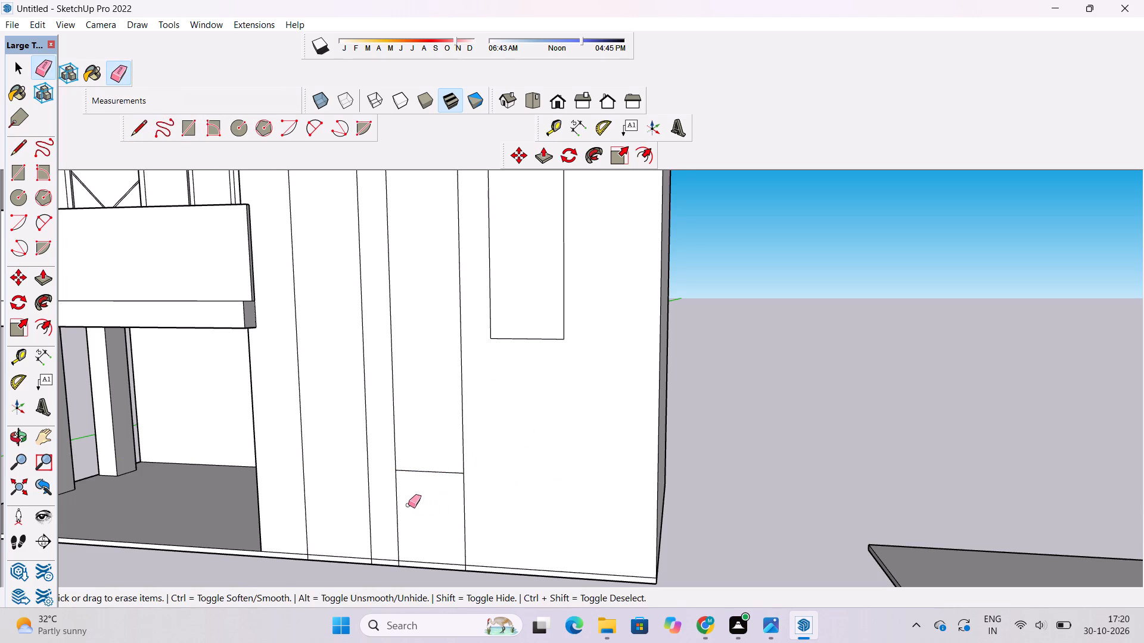
drag(408, 505, 386, 492)
Erase the two short leftover vertical edges in the base strip below the shortened middle panel.
scroll(385, 482, down, 5)
scroll(423, 542, up, 15)
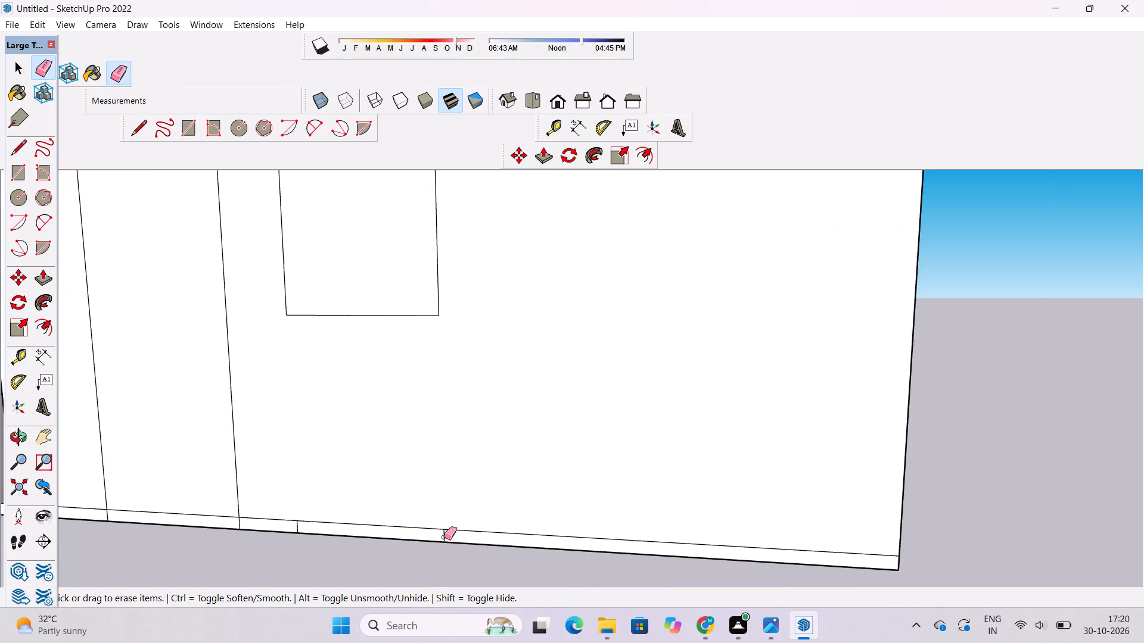
click(444, 536)
click(266, 523)
scroll(281, 514, down, 4)
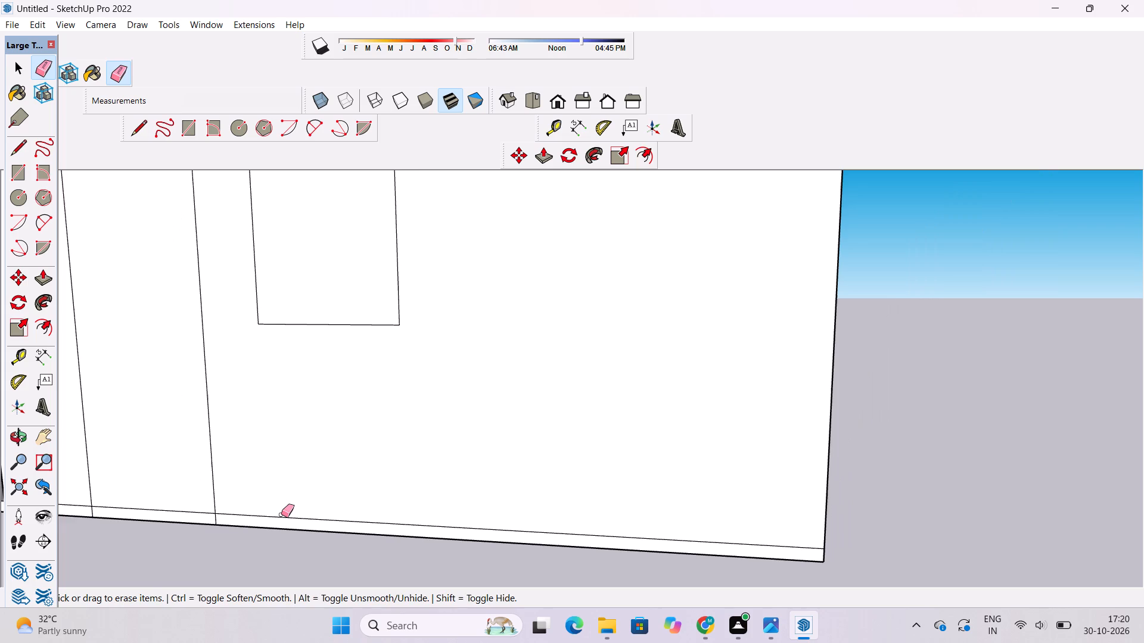
Erase the two short vertical edges in the base strip below the shortest panel, the one nearest the balconies.
key(space)
text(o)
scroll(351, 488, down, 10)
drag(382, 480, 399, 516)
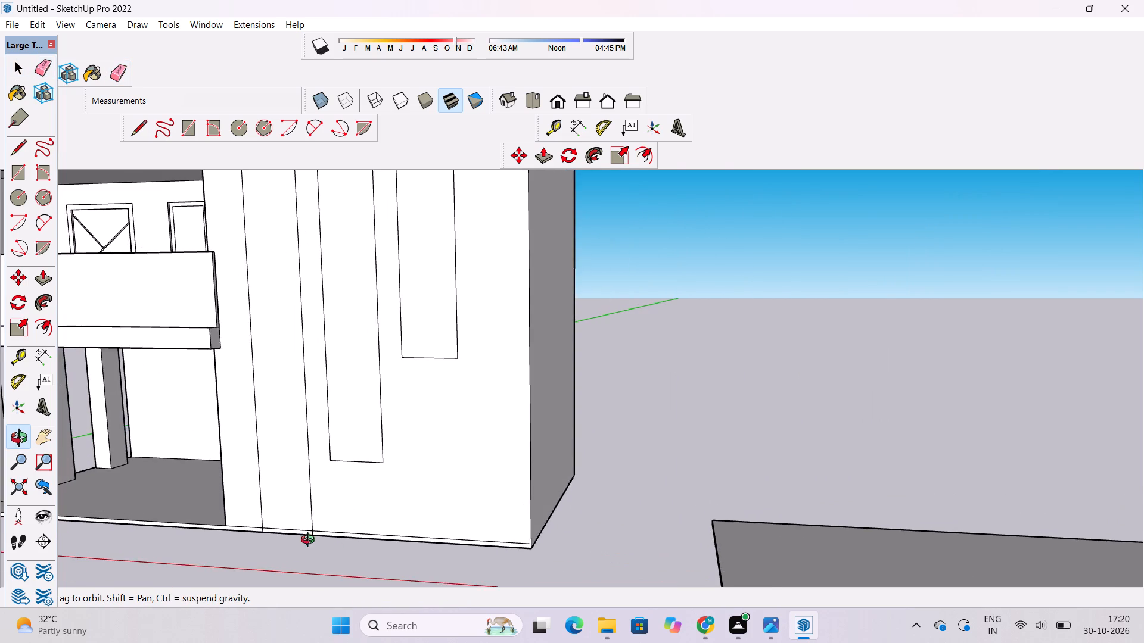
scroll(309, 540, up, 9)
shift+drag(302, 529, 364, 529)
scroll(343, 526, down, 4)
drag(362, 533, 349, 533)
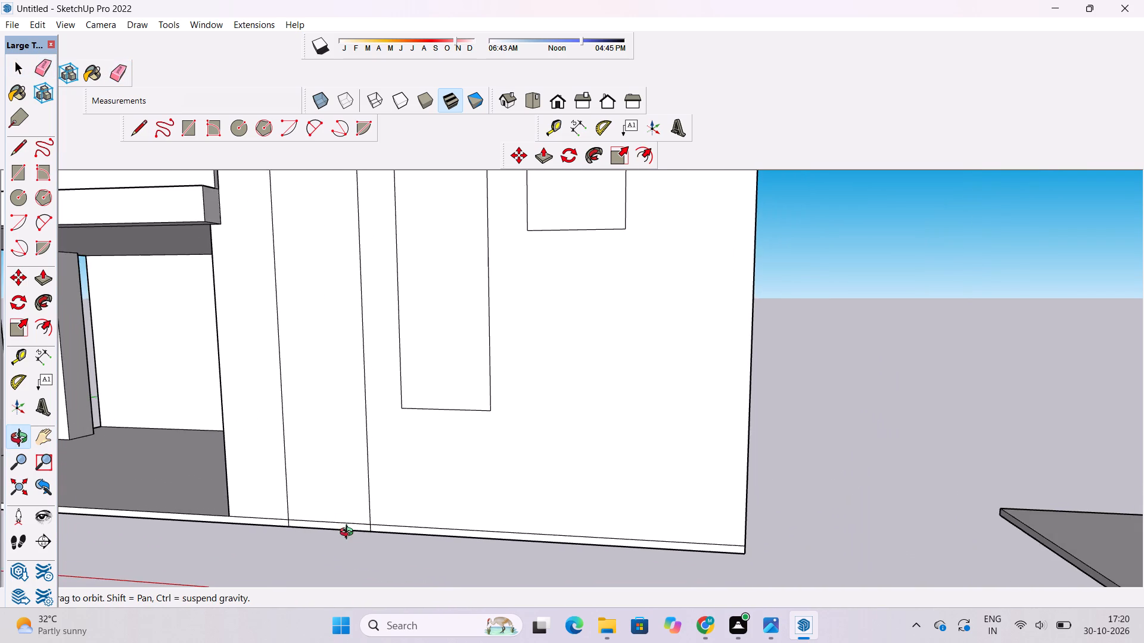
drag(349, 533, 320, 539)
shift+drag(318, 536, 342, 542)
drag(343, 542, 347, 511)
key(e)
scroll(352, 507, up, 6)
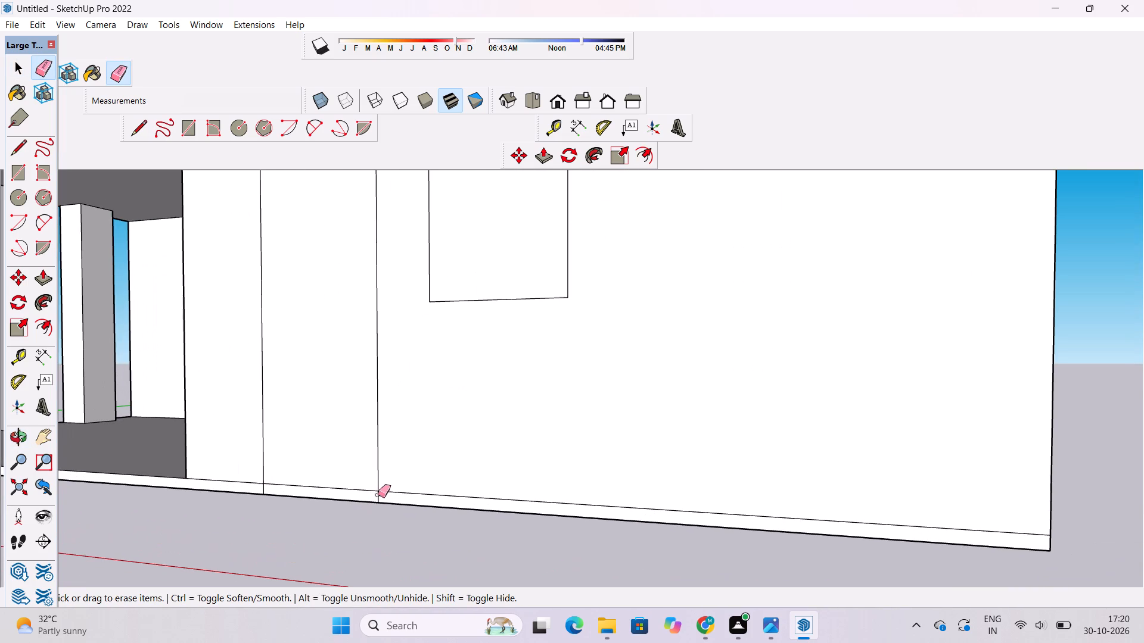
click(378, 498)
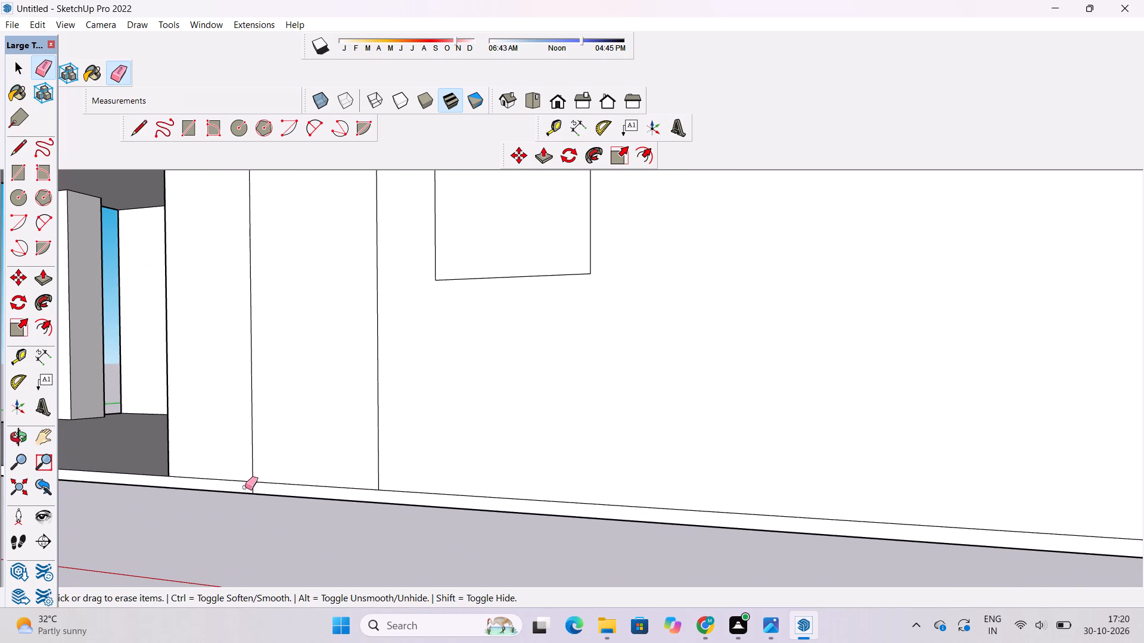
click(254, 486)
scroll(382, 454, down, 5)
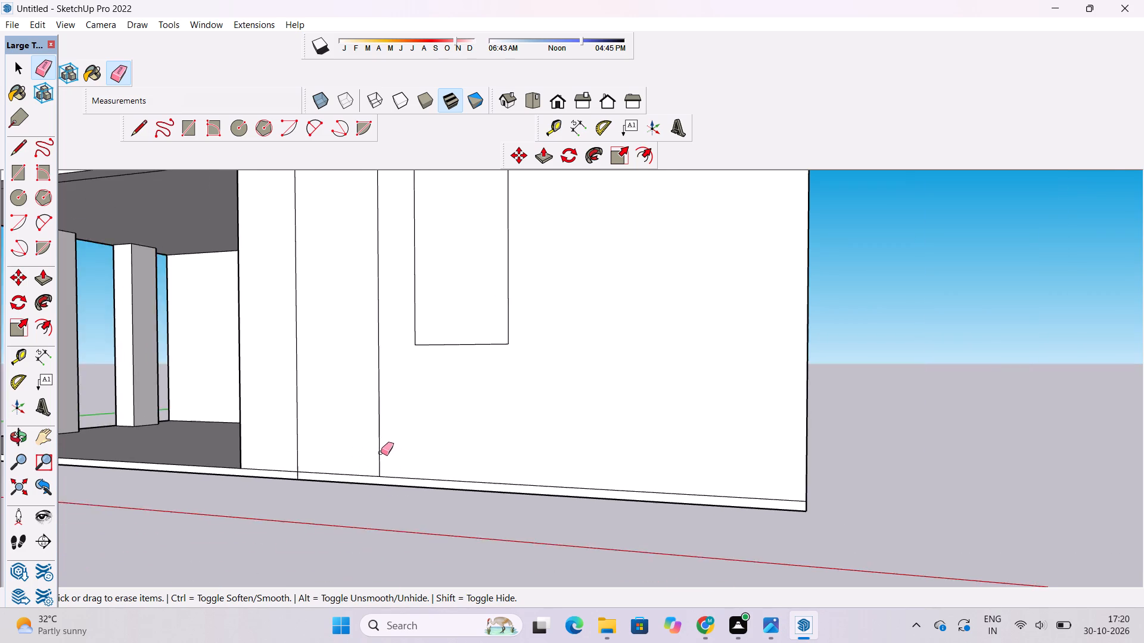
scroll(272, 492, up, 11)
click(303, 473)
scroll(304, 469, down, 11)
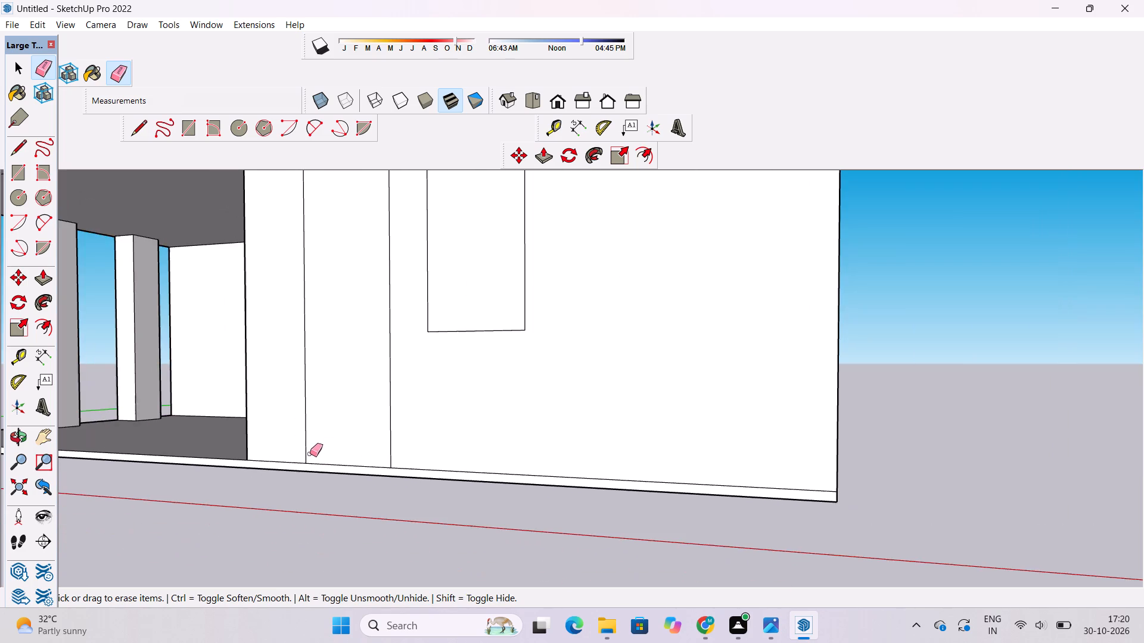
Erase the two stray horizontal edges and their small remnant on the side face of the boxed first-floor balcony.
key(o)
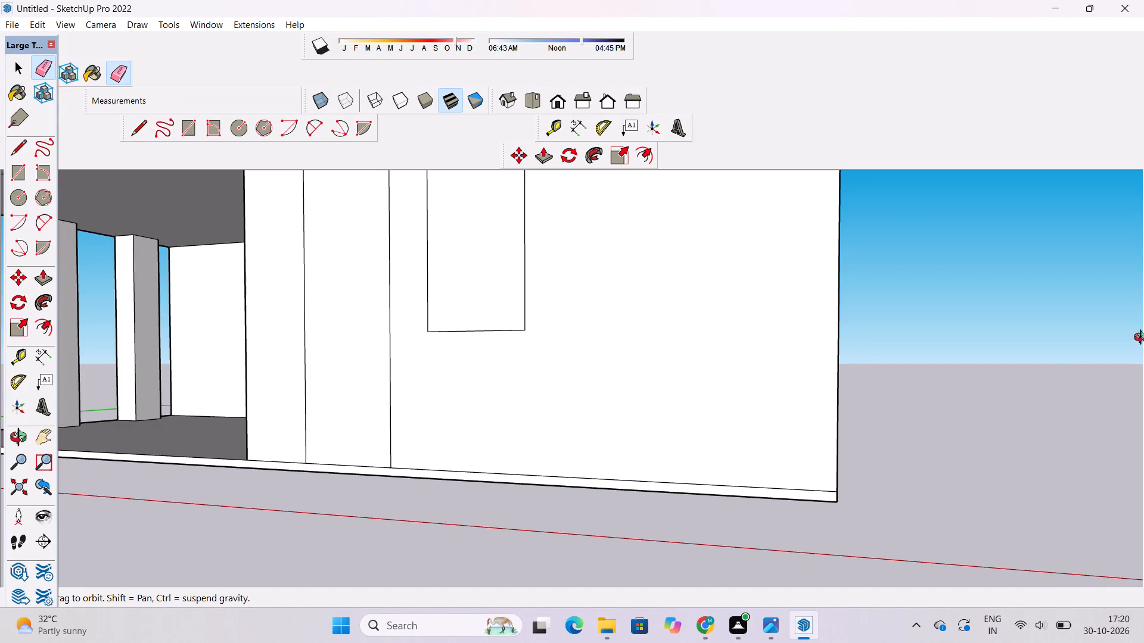
scroll(659, 348, down, 5)
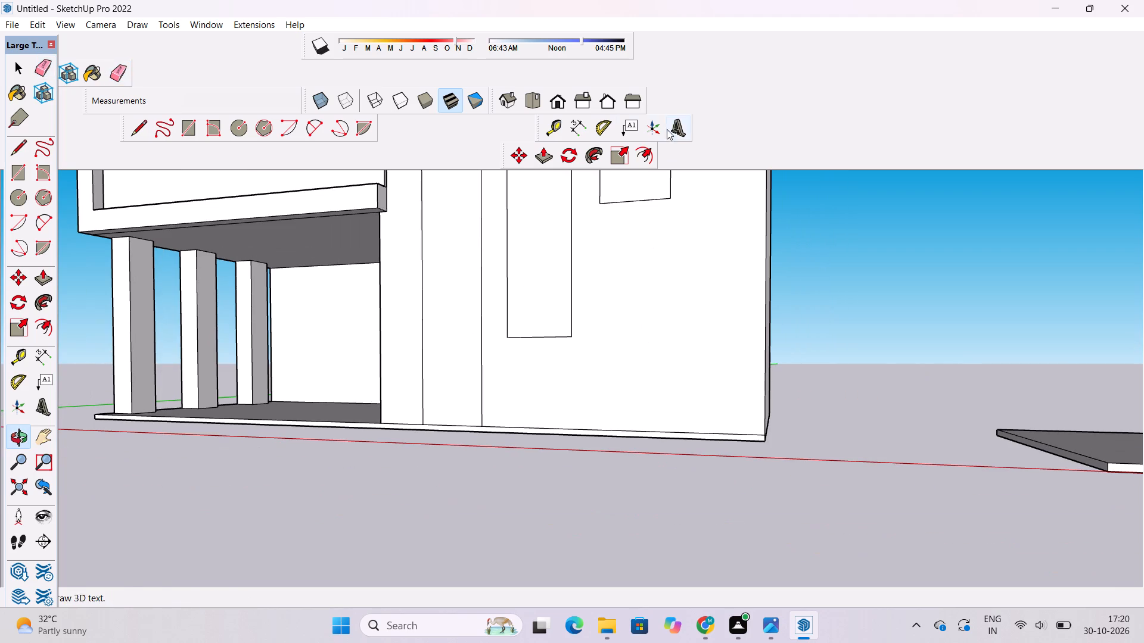
click(550, 101)
scroll(529, 307, down, 9)
shift+drag(533, 316, 523, 337)
drag(521, 362, 764, 480)
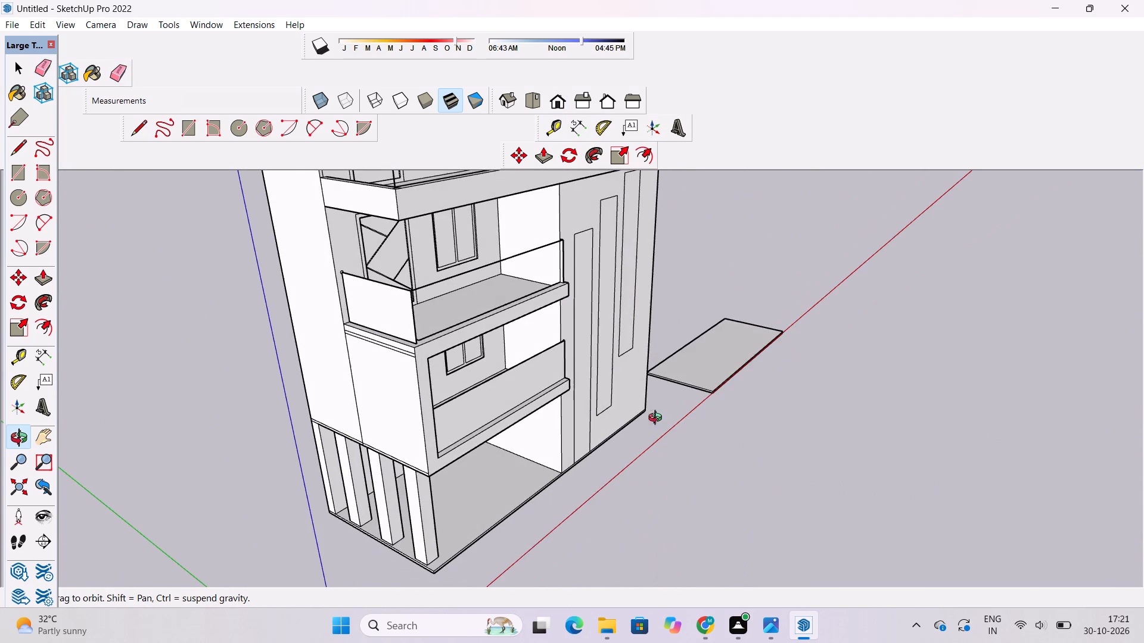
scroll(391, 343, up, 10)
shift+drag(392, 338, 398, 355)
drag(403, 365, 508, 342)
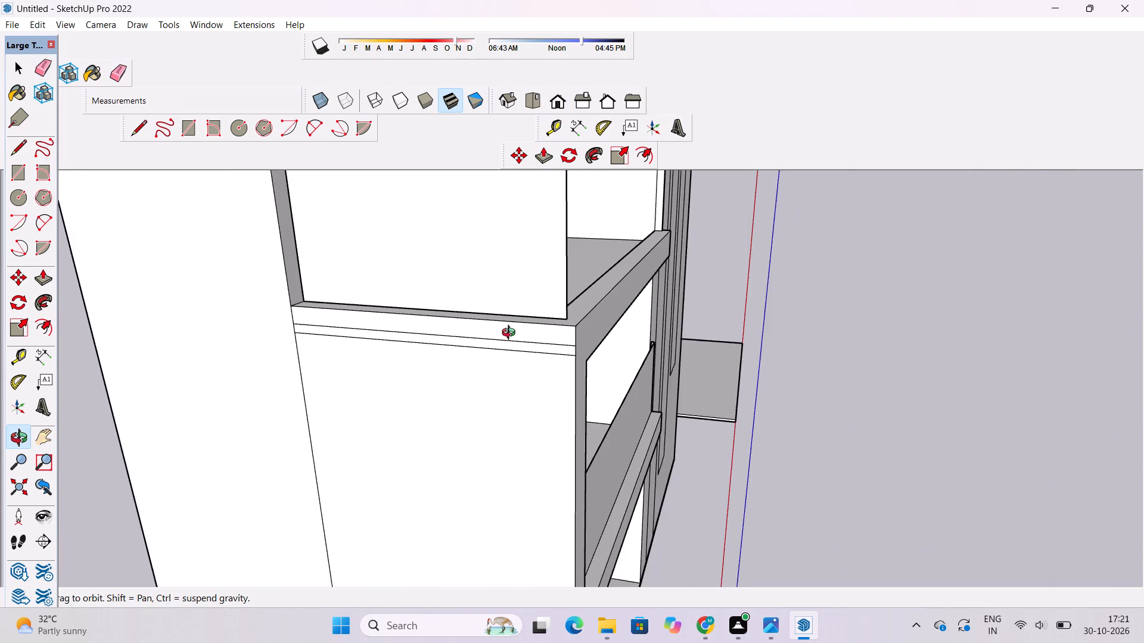
scroll(512, 349, up, 4)
shift+drag(564, 364, 481, 361)
key(e)
drag(480, 333, 481, 347)
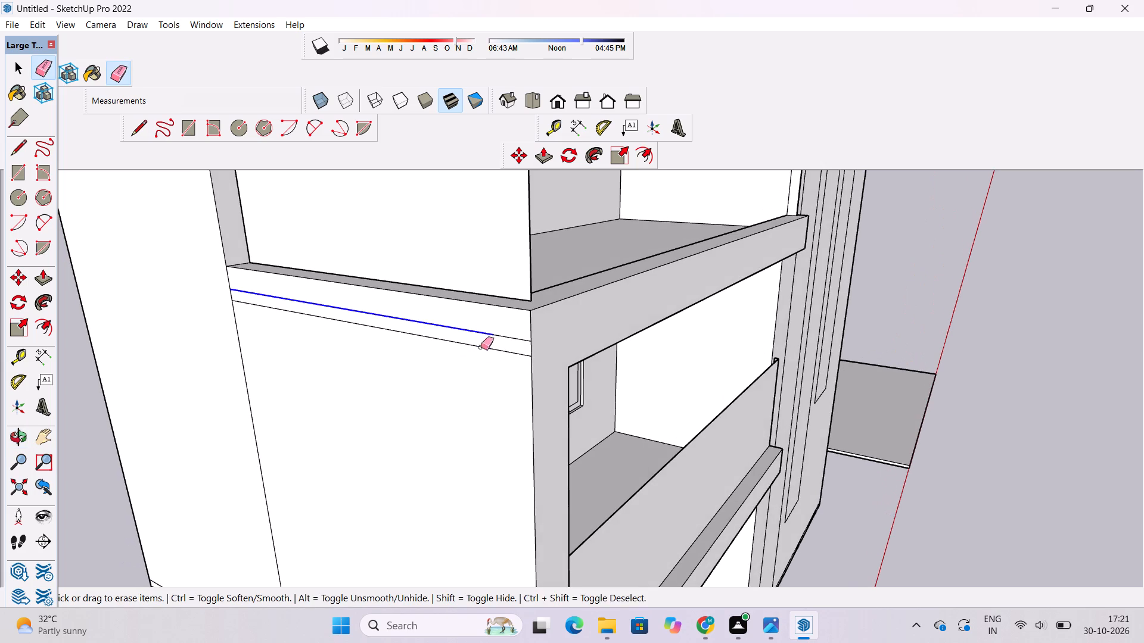
drag(481, 347, 483, 359)
drag(497, 330, 502, 337)
scroll(430, 347, down, 3)
scroll(433, 345, up, 7)
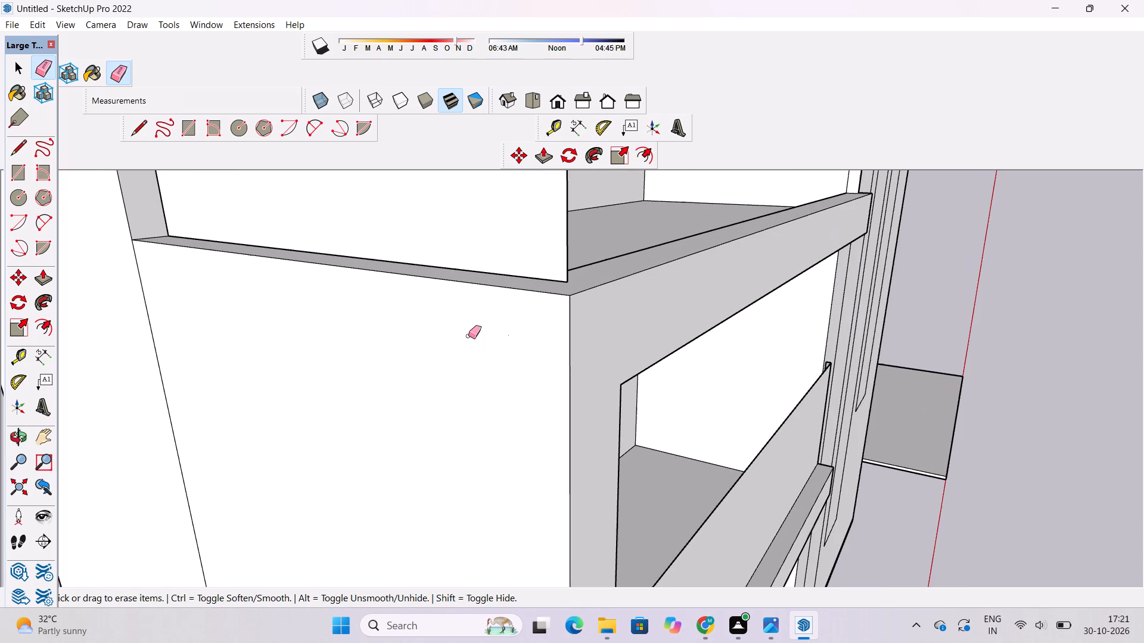
click(508, 335)
Erase the stray edges on the outer front corner of the third-floor balcony's parapet, at the foot of the glass railing.
key(o)
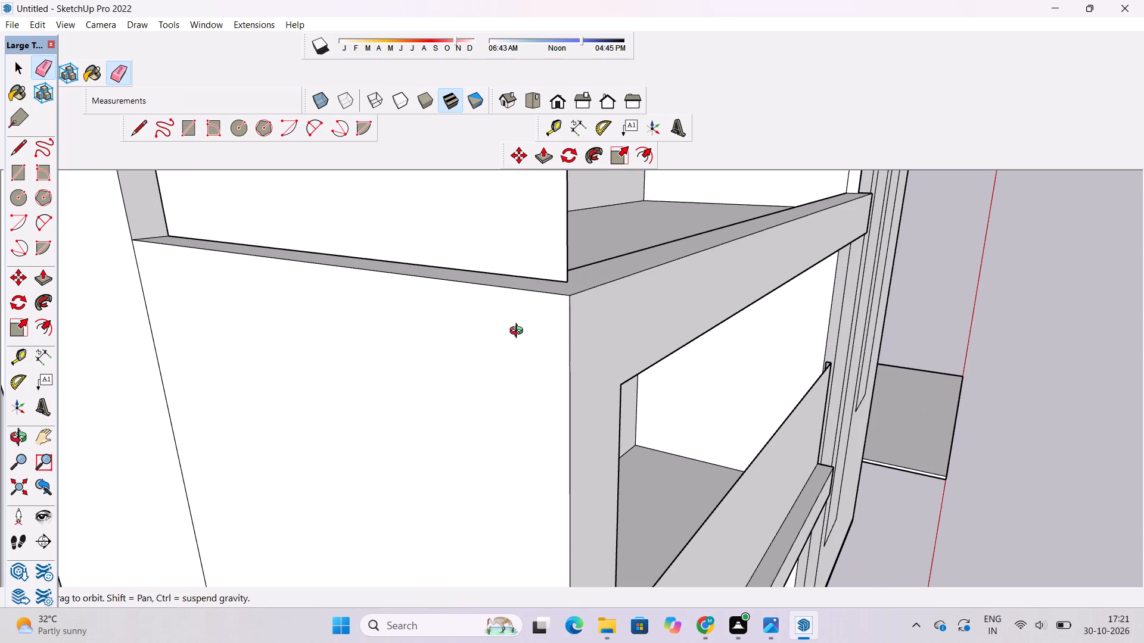
scroll(520, 332, down, 4)
drag(702, 366, 411, 317)
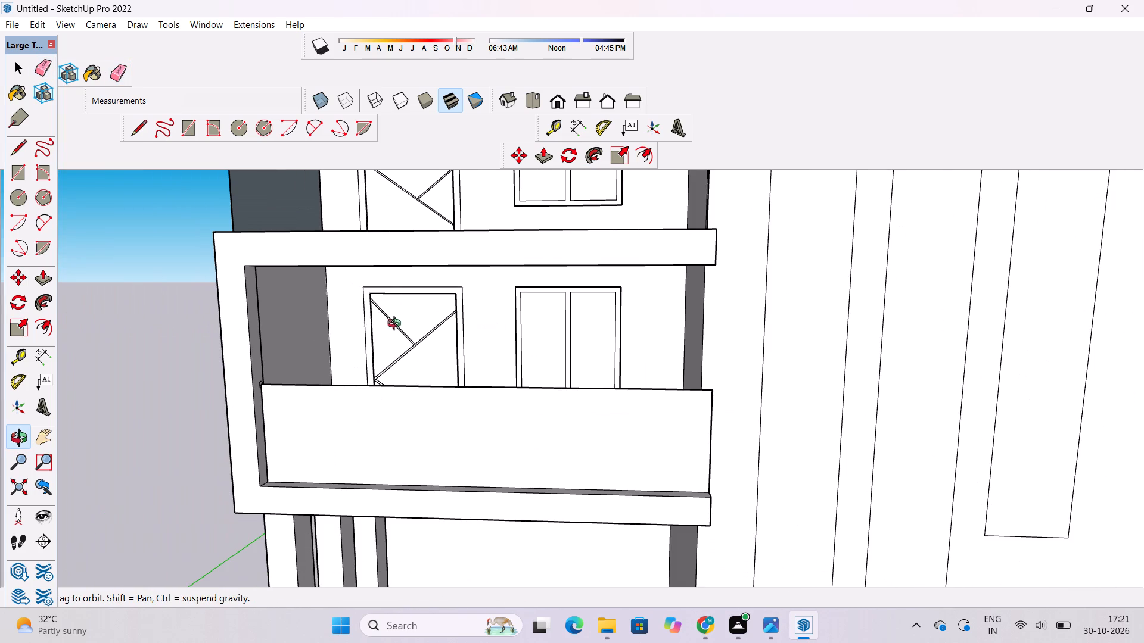
shift+click(388, 333)
drag(391, 333, 467, 344)
scroll(477, 294, down, 5)
scroll(596, 232, up, 4)
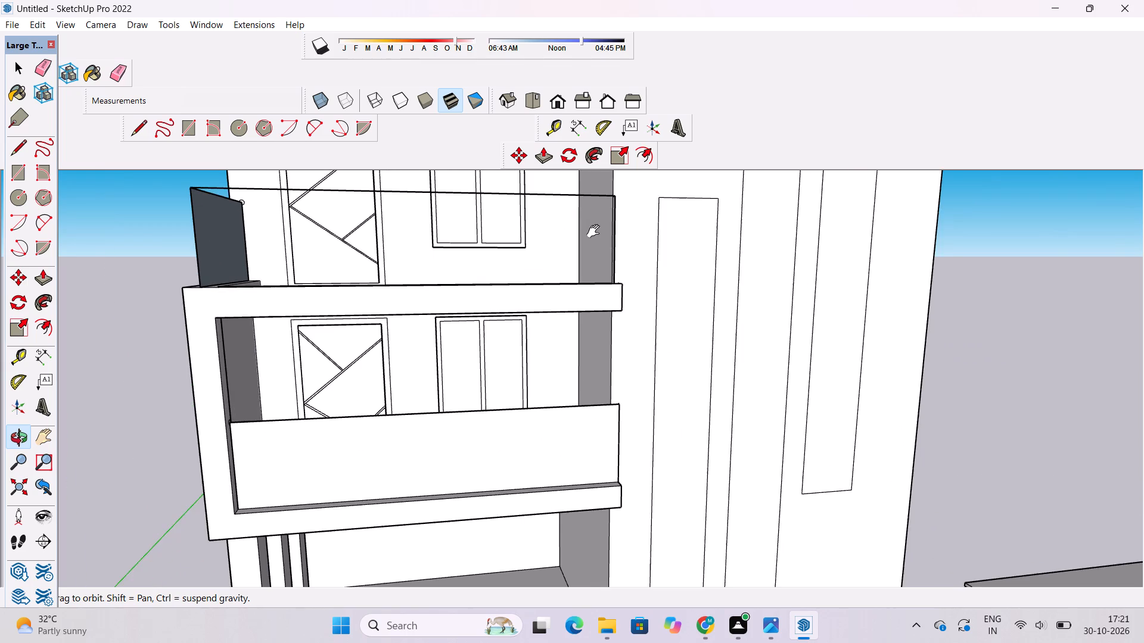
drag(646, 194, 428, 320)
scroll(399, 294, down, 4)
shift+drag(399, 293, 484, 348)
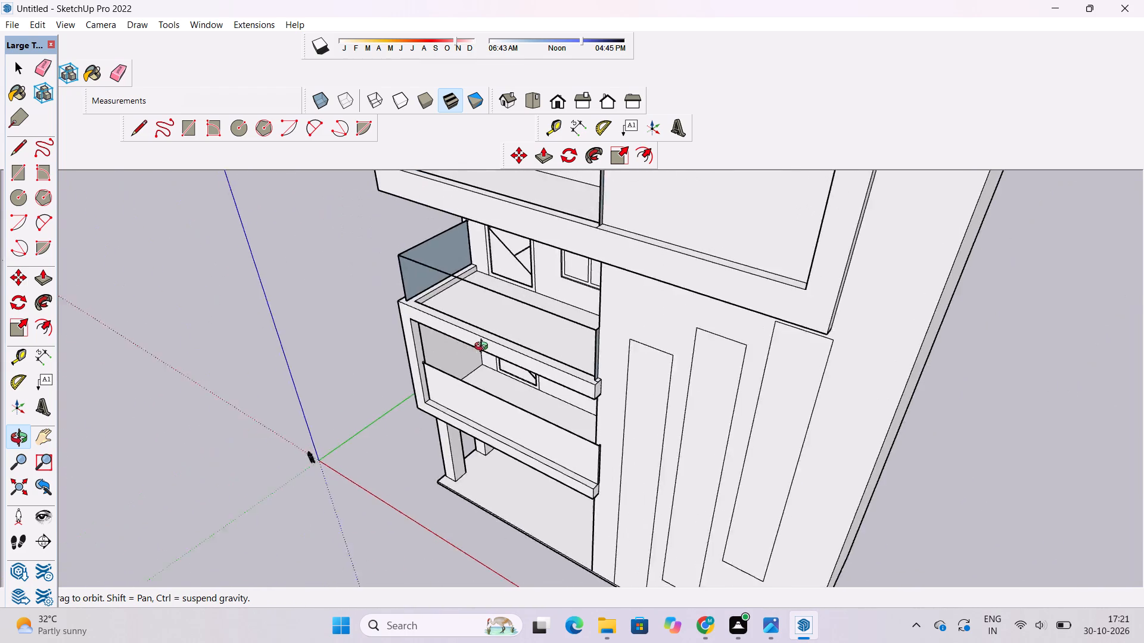
shift+drag(484, 348, 619, 292)
shift+scroll(570, 242, up, 5)
shift+scroll(570, 242, down, 7)
shift+drag(592, 230, 589, 326)
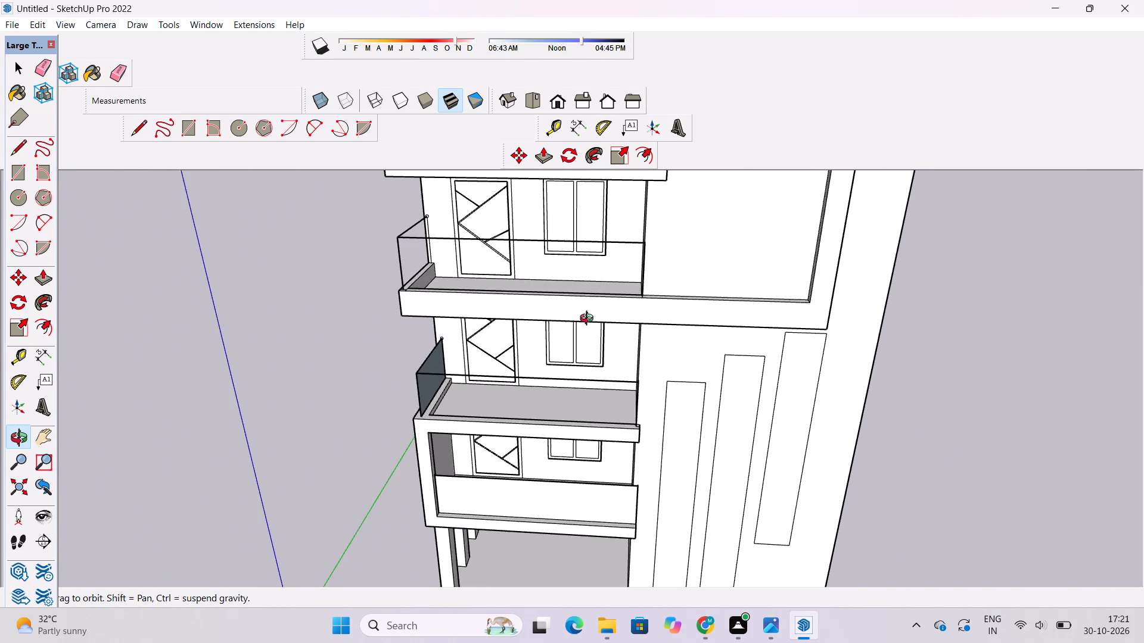
scroll(509, 234, up, 5)
scroll(338, 201, up, 12)
scroll(367, 224, down, 5)
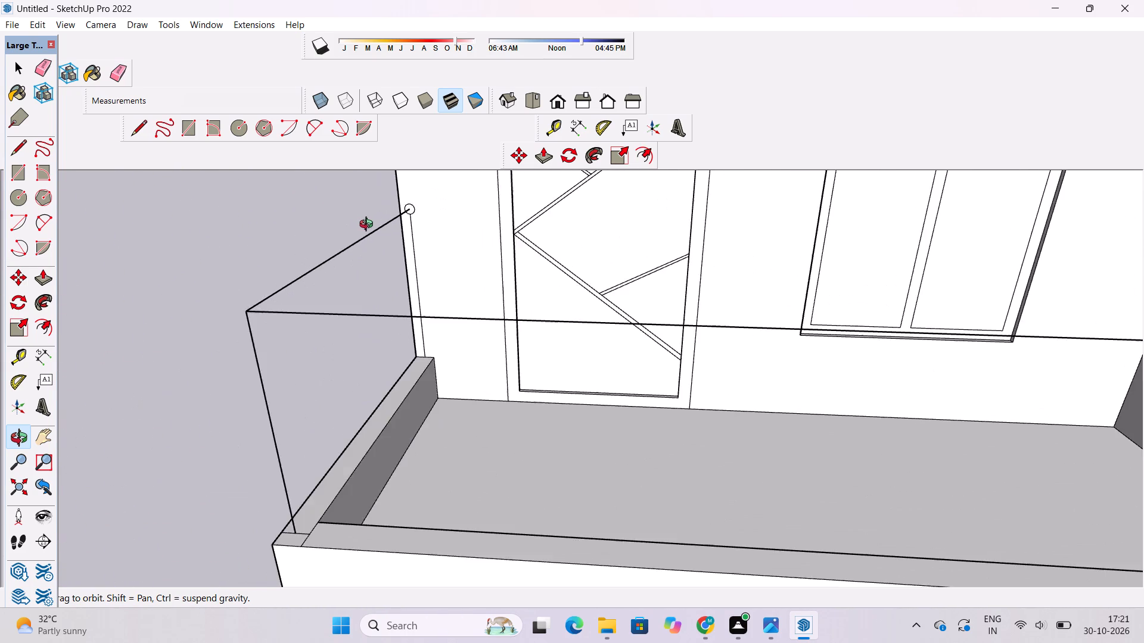
shift+drag(404, 313, 419, 171)
scroll(346, 298, up, 4)
shift+drag(328, 288, 375, 242)
shift+drag(375, 242, 414, 369)
scroll(375, 517, up, 5)
scroll(442, 429, down, 5)
shift+scroll(499, 374, up, 14)
shift+drag(509, 336, 484, 352)
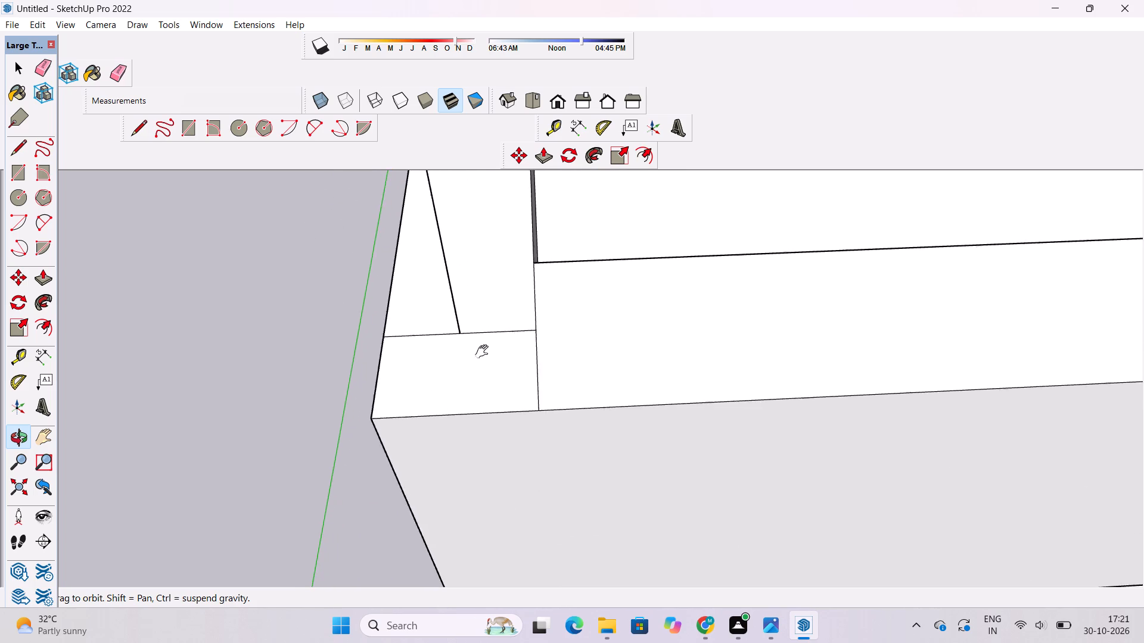
shift+drag(484, 352, 480, 355)
key(e)
drag(495, 333, 513, 344)
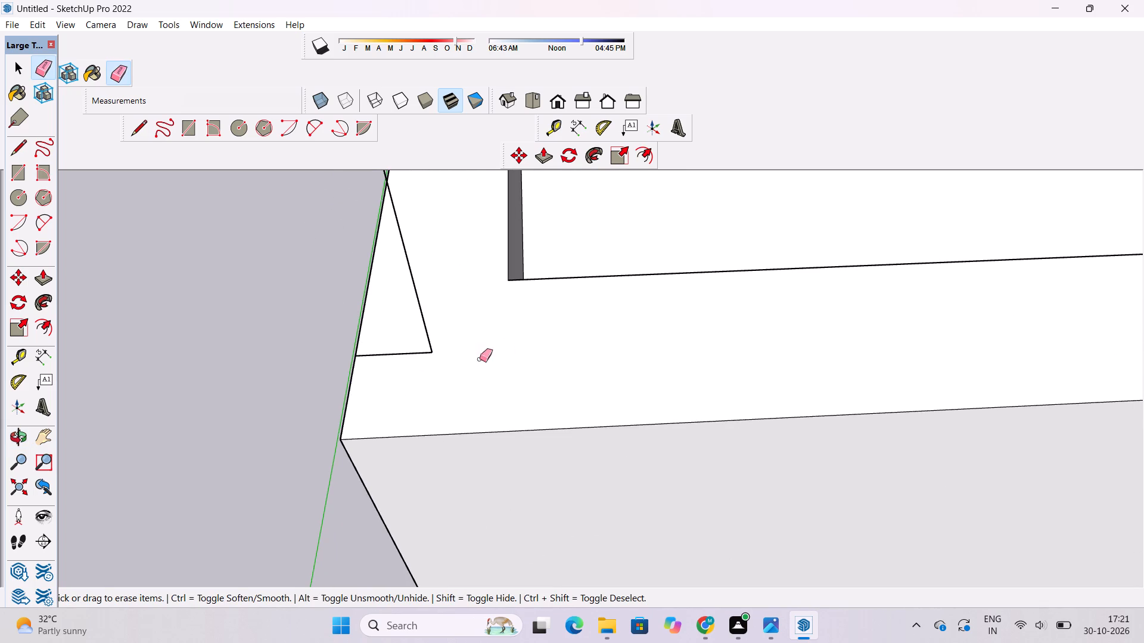
drag(402, 346, 403, 362)
scroll(344, 361, down, 20)
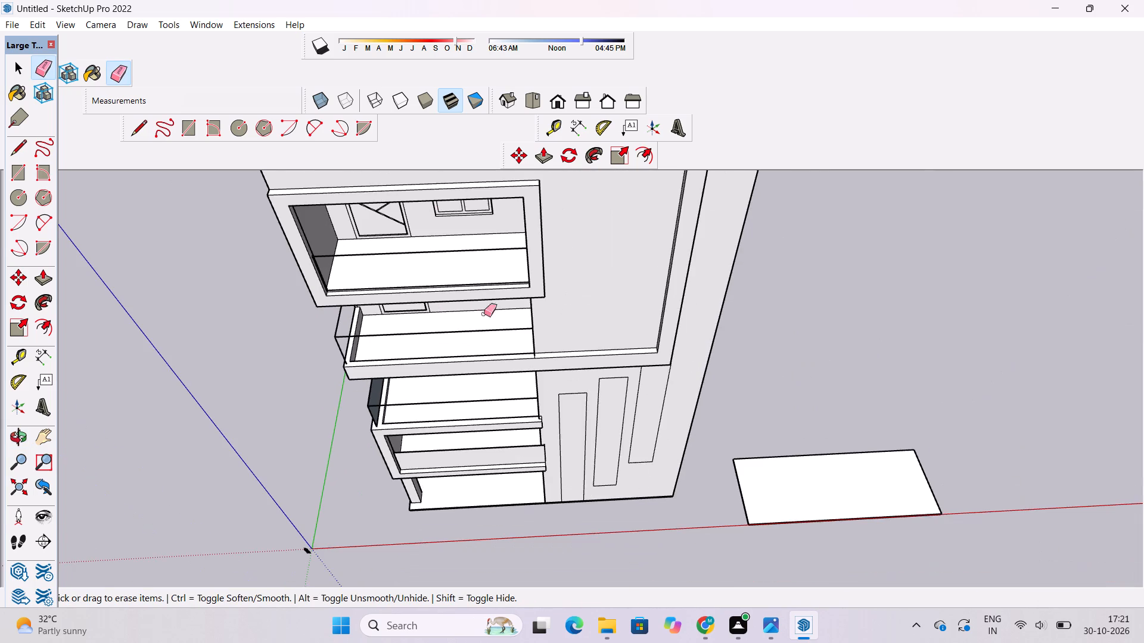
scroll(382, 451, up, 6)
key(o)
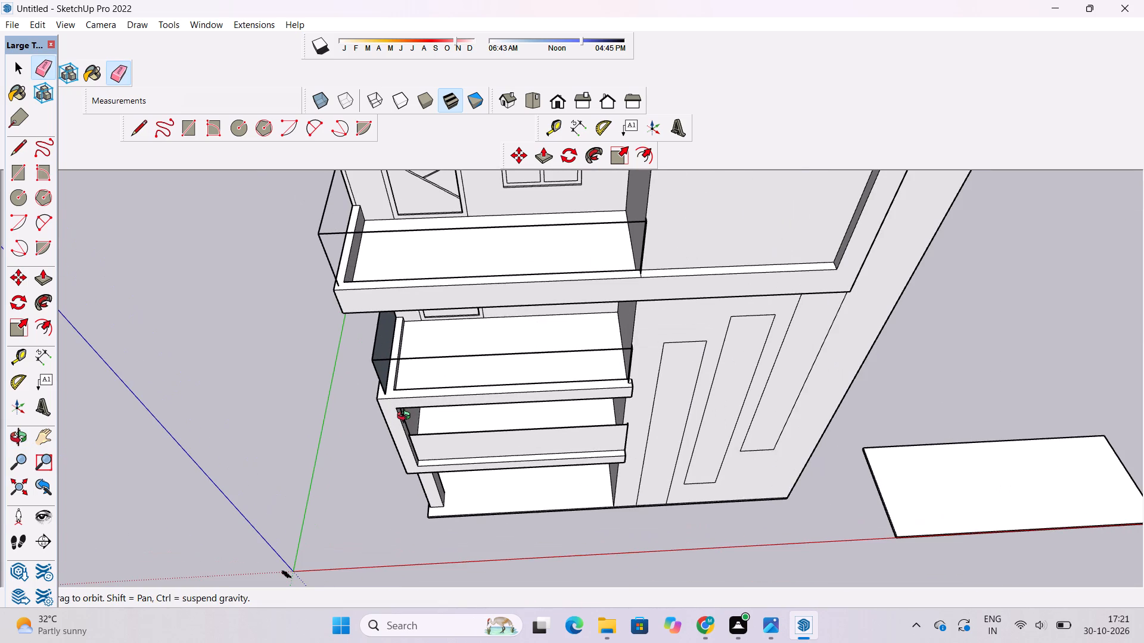
Erase the two short vertical edges on the front face of the roof block, just above the large frame's upper corner.
shift+drag(409, 432, 422, 375)
scroll(632, 404, up, 5)
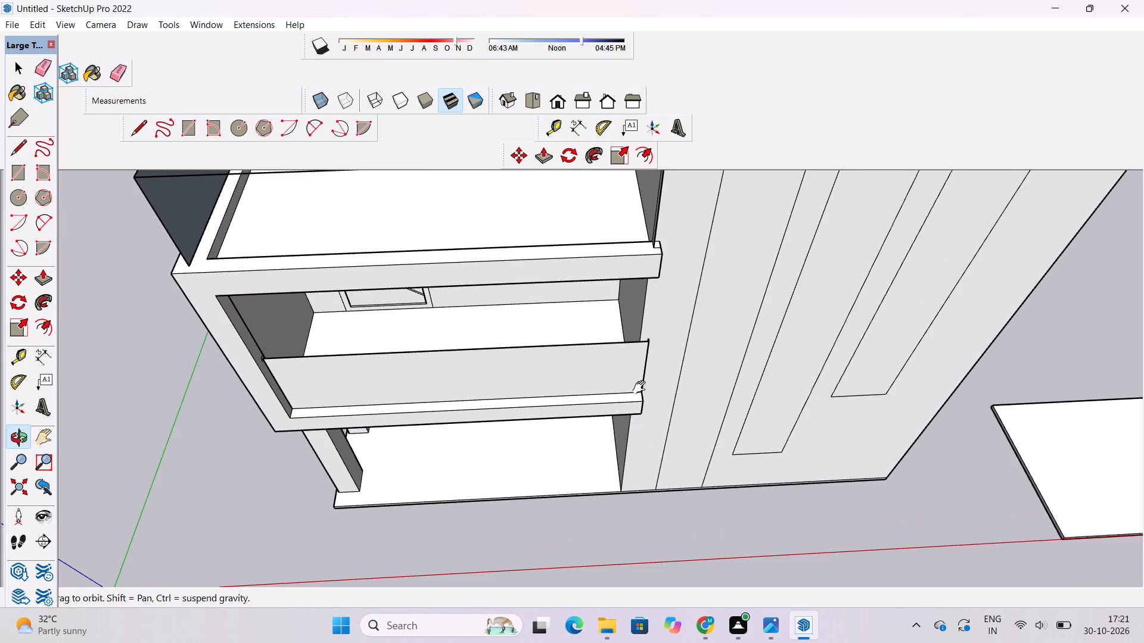
shift+scroll(642, 388, down, 9)
shift+drag(854, 362, 698, 401)
shift+scroll(701, 391, down, 5)
shift+drag(482, 349, 482, 396)
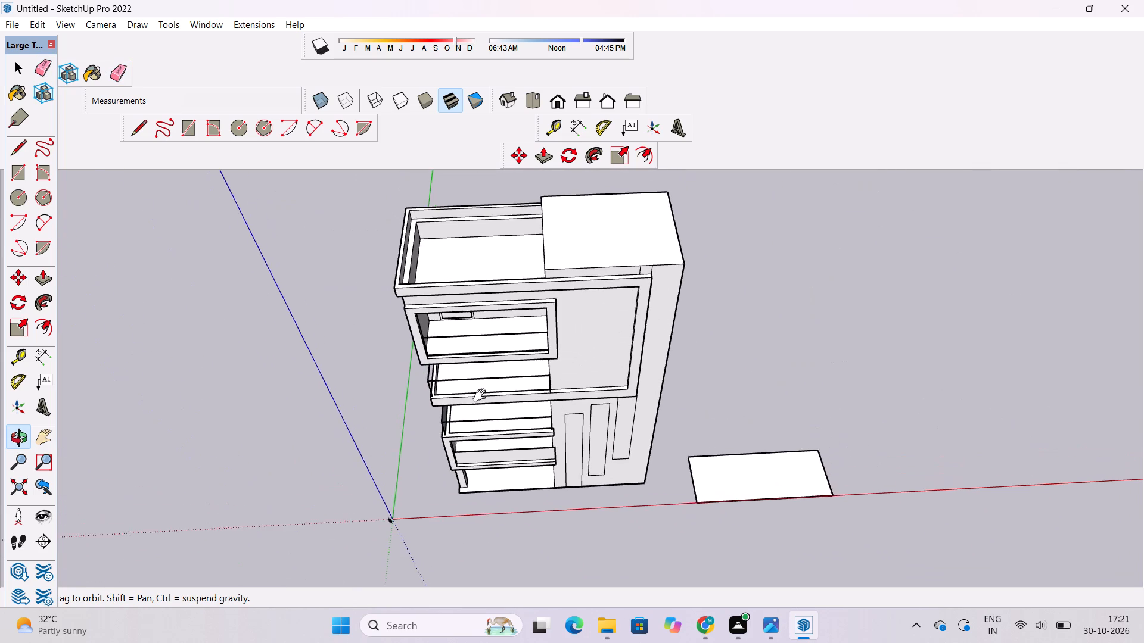
shift+drag(482, 396, 693, 299)
shift+drag(707, 264, 697, 342)
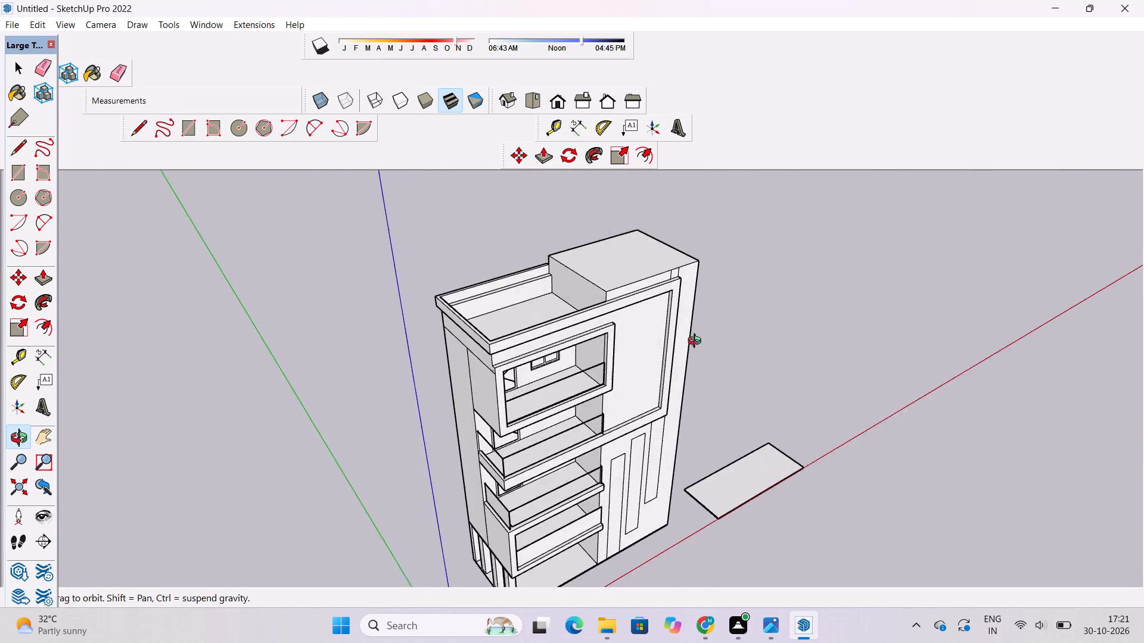
drag(697, 343, 587, 330)
scroll(626, 304, up, 4)
drag(703, 319, 626, 360)
shift+scroll(660, 336, up, 5)
shift+drag(664, 338, 611, 404)
drag(611, 409, 641, 332)
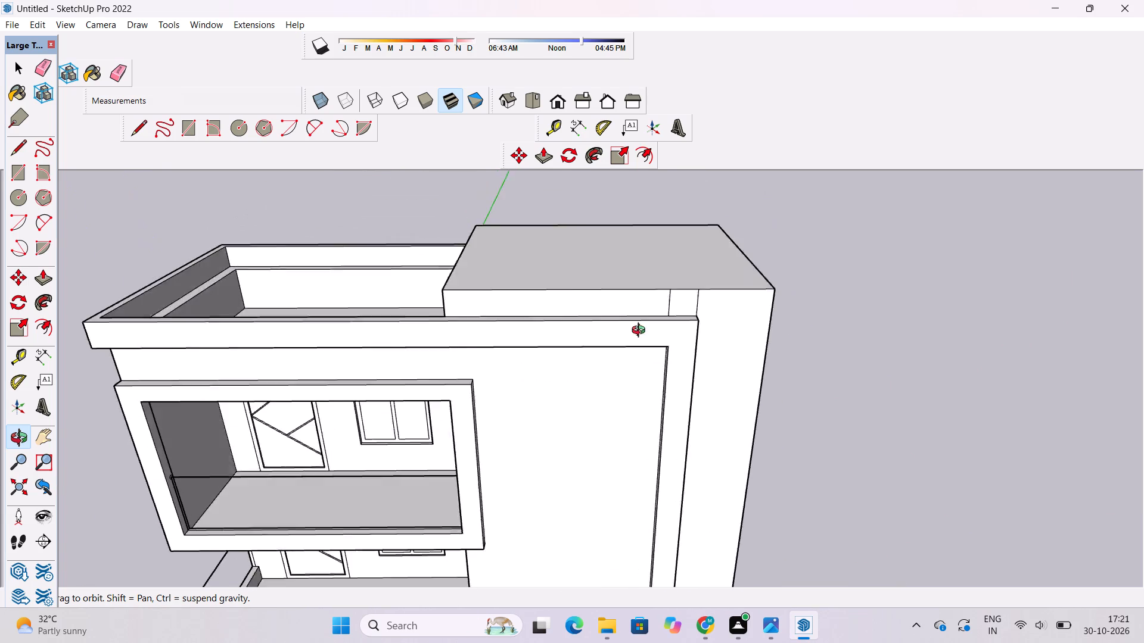
drag(641, 332, 644, 321)
scroll(672, 296, up, 5)
shift+drag(680, 289, 611, 378)
drag(610, 377, 618, 366)
key(e)
drag(674, 342, 633, 347)
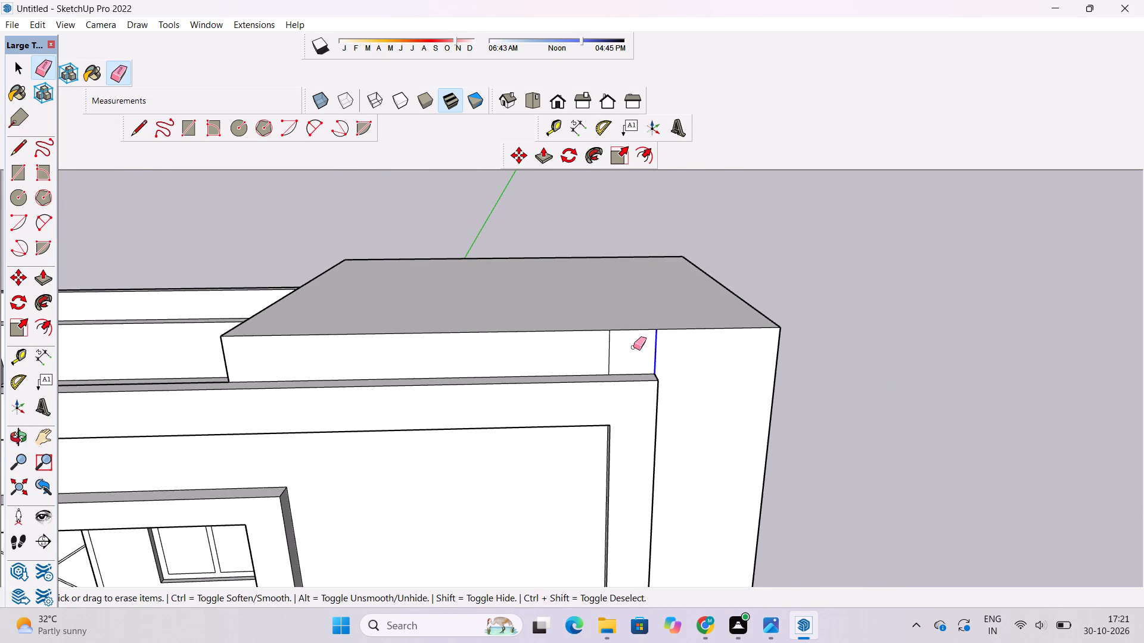
drag(633, 347, 580, 355)
click(607, 354)
click(607, 354)
click(610, 357)
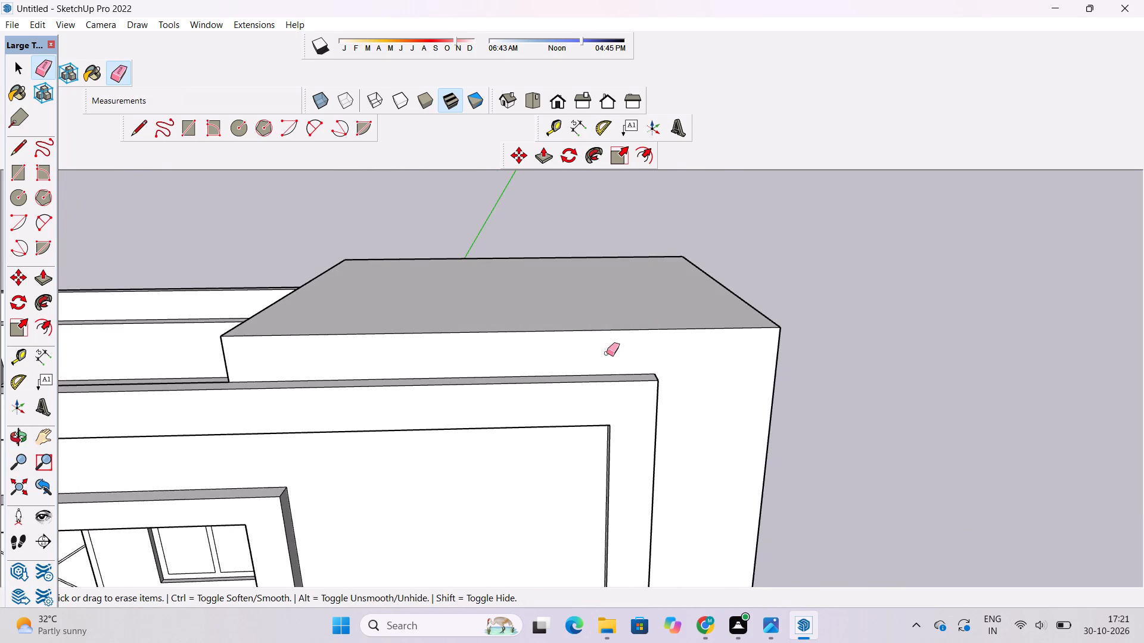
Offset the outline of the vertical wall panel nearest the balconies 1.5' inward.
key(o)
scroll(623, 294, down, 13)
drag(619, 406, 629, 348)
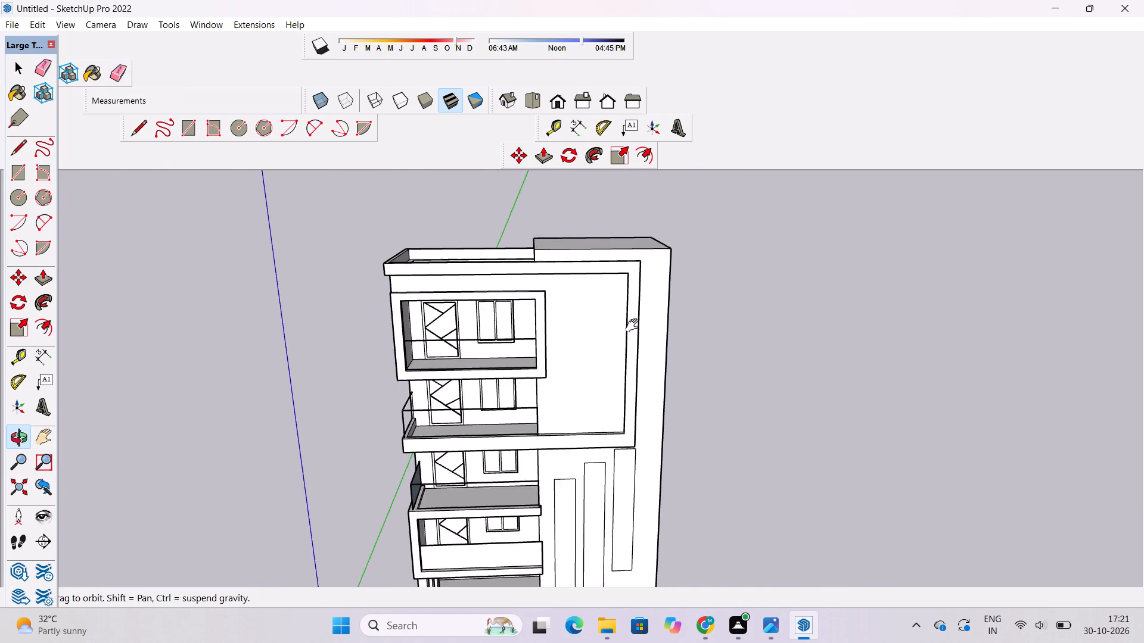
shift+scroll(635, 326, down, 5)
shift+drag(649, 427, 646, 399)
shift+drag(631, 438, 638, 318)
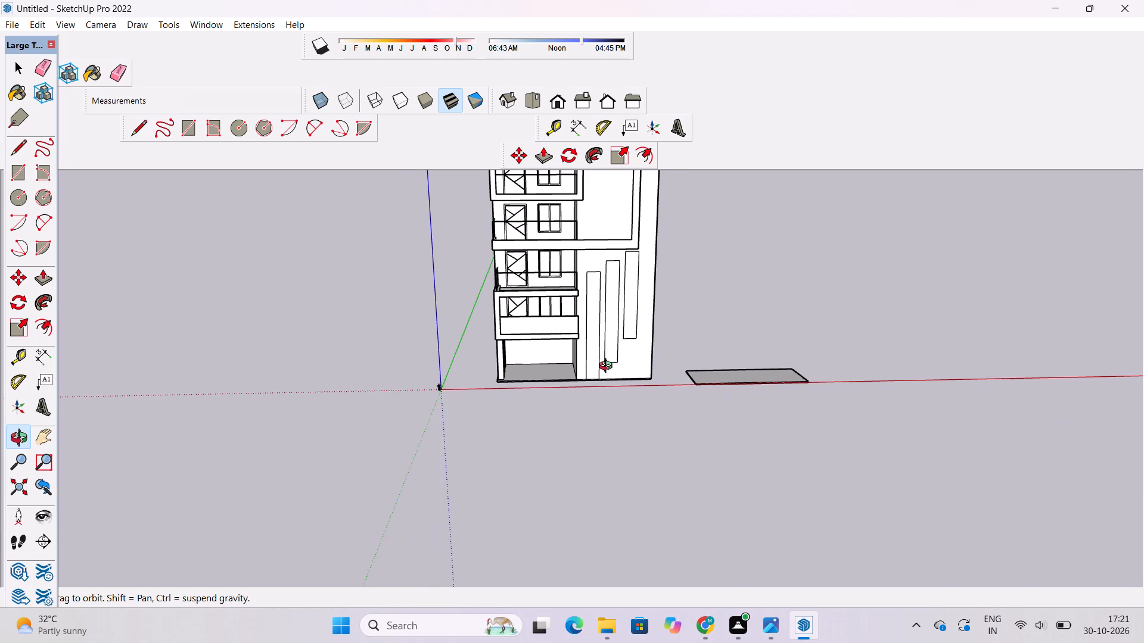
scroll(608, 367, up, 4)
scroll(611, 283, up, 1)
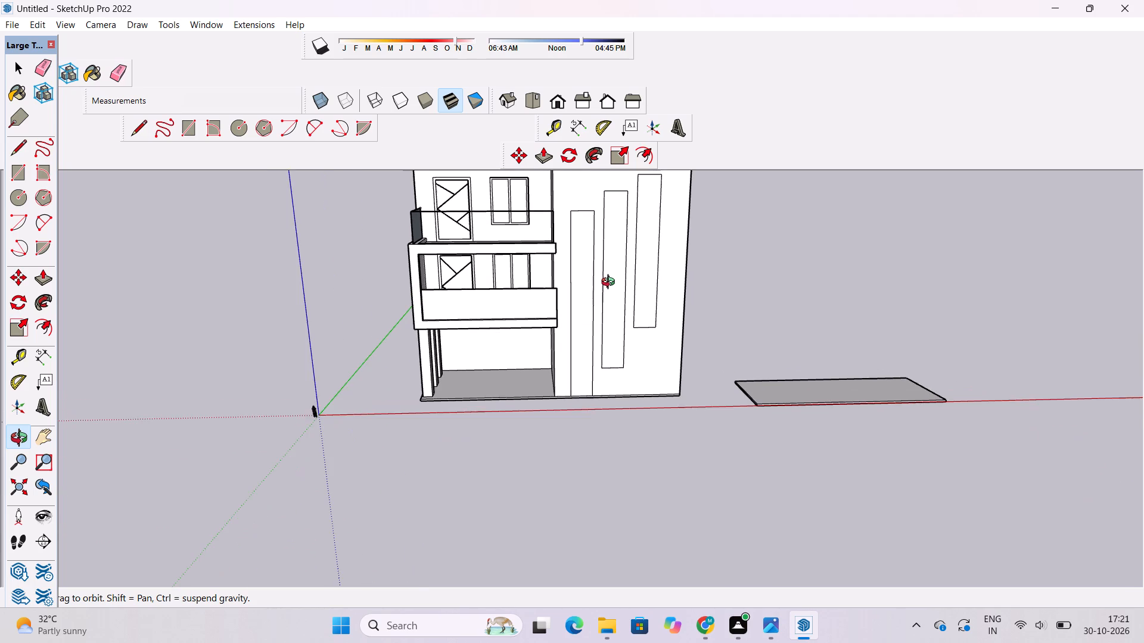
shift+drag(611, 283, 610, 306)
drag(604, 316, 596, 318)
shift+drag(592, 309, 587, 333)
shift+drag(583, 339, 576, 339)
shift+drag(571, 334, 574, 340)
scroll(574, 369, up, 5)
shift+drag(576, 357, 572, 370)
shift+drag(570, 373, 562, 377)
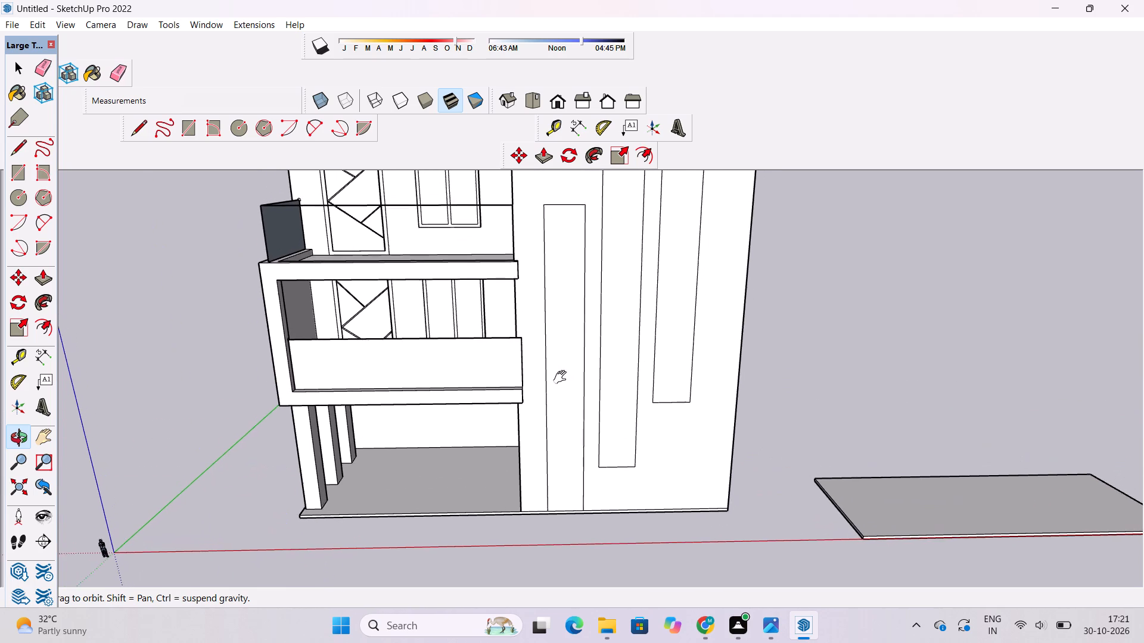
shift+drag(562, 377, 559, 377)
text(of)
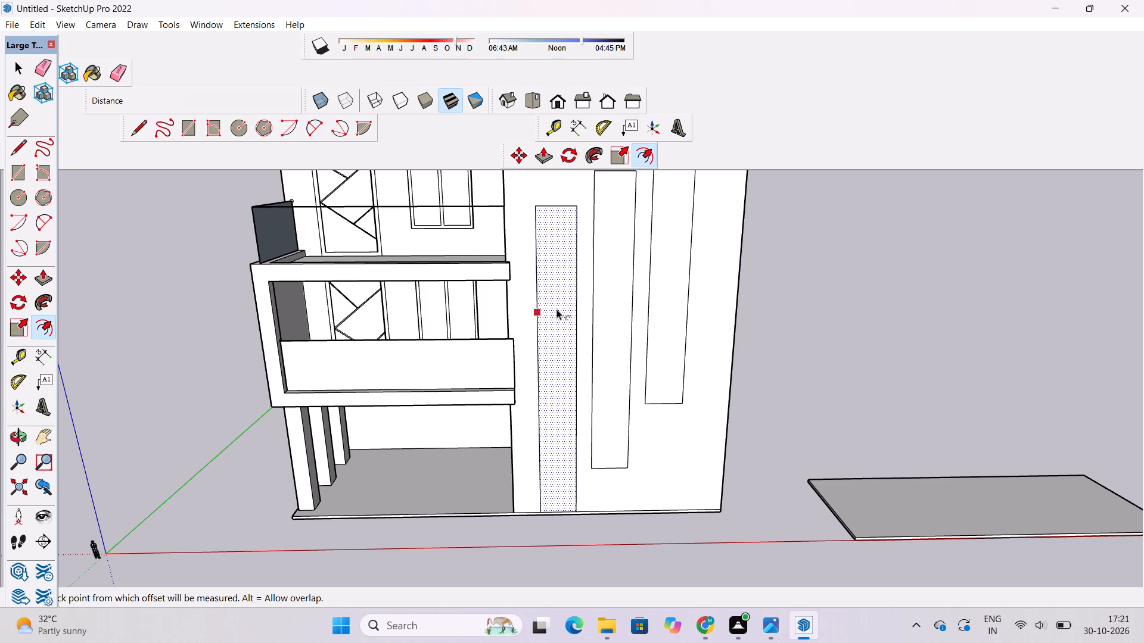
scroll(559, 321, down, 3)
scroll(561, 242, up, 9)
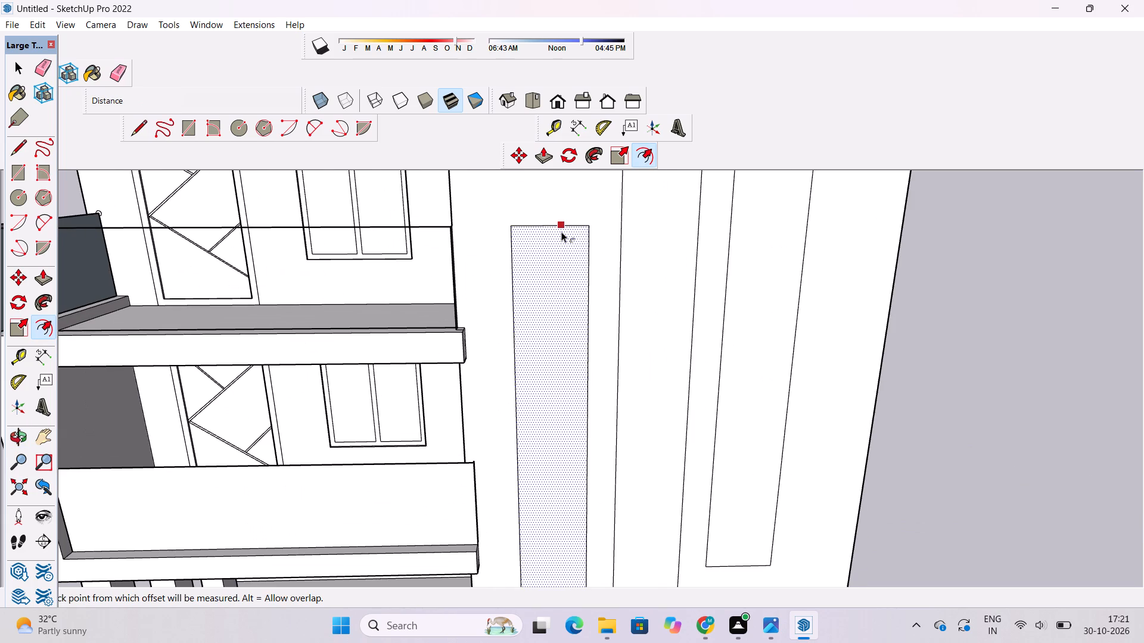
click(561, 232)
scroll(561, 232, down, 3)
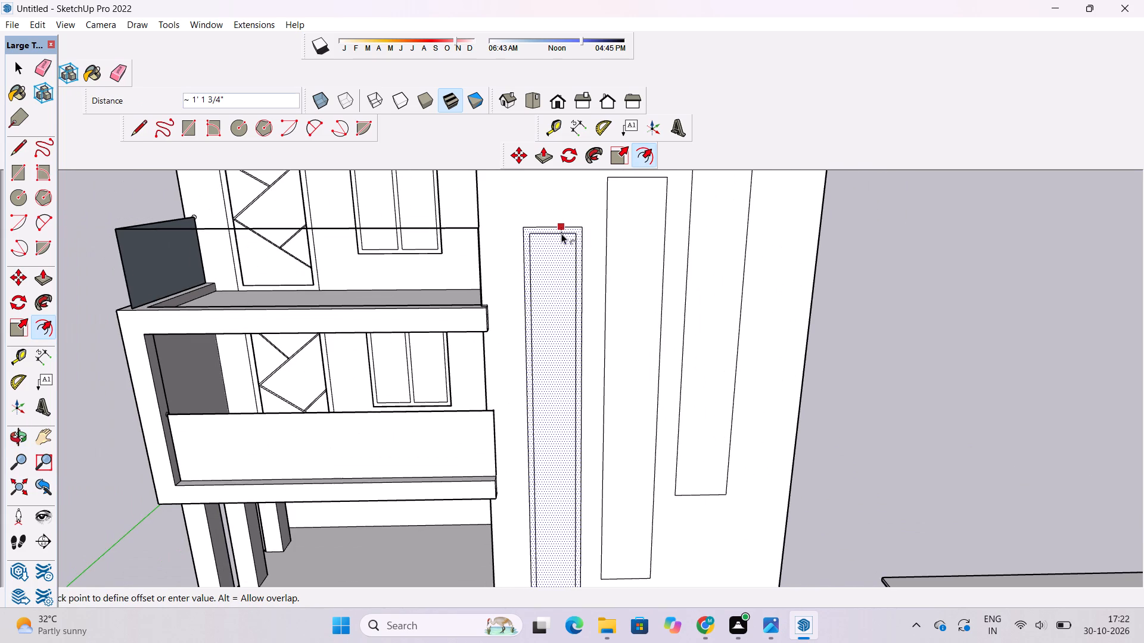
text(1.5')
key(Return)
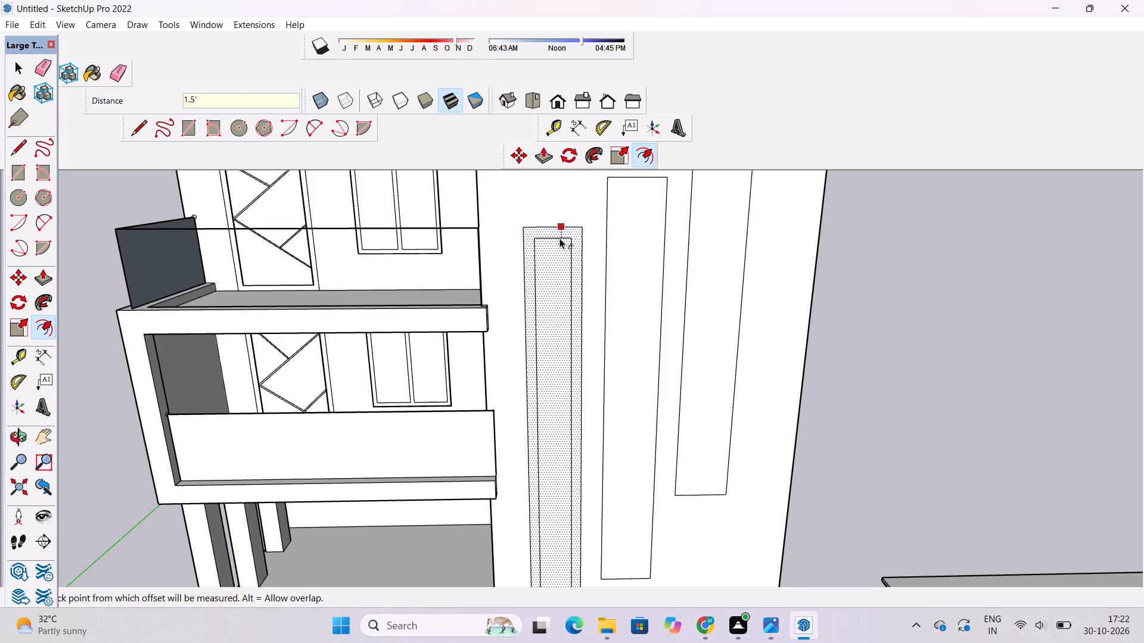
Offset the outlines of the middle panel and the panel farthest from the balconies 1.5' inward.
scroll(556, 248, down, 7)
click(598, 225)
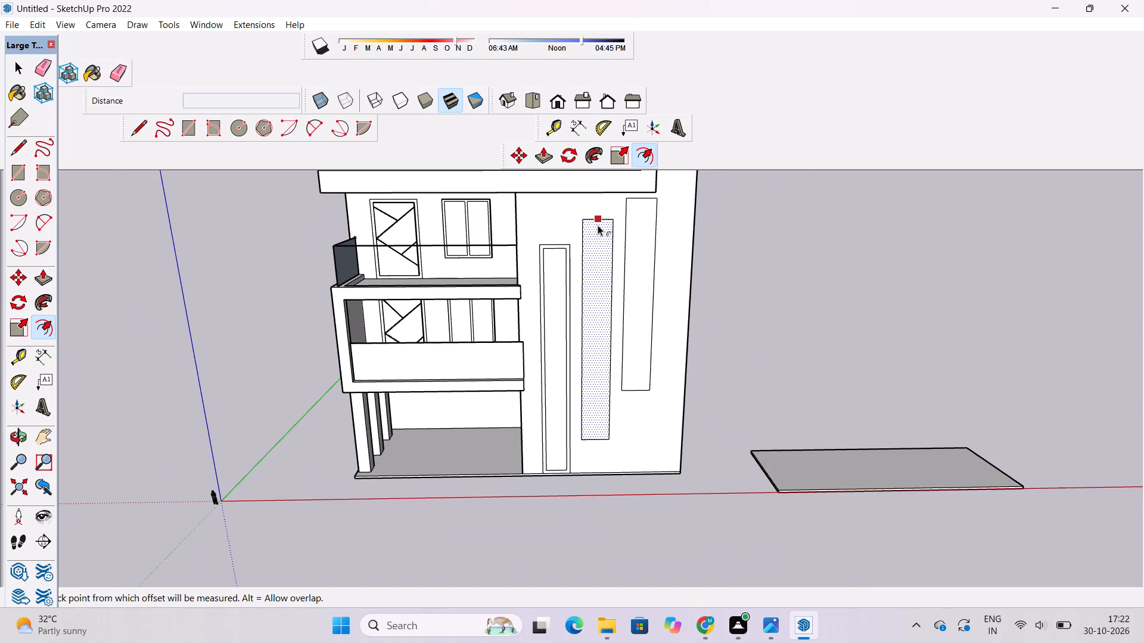
text(1.5')
key(Return)
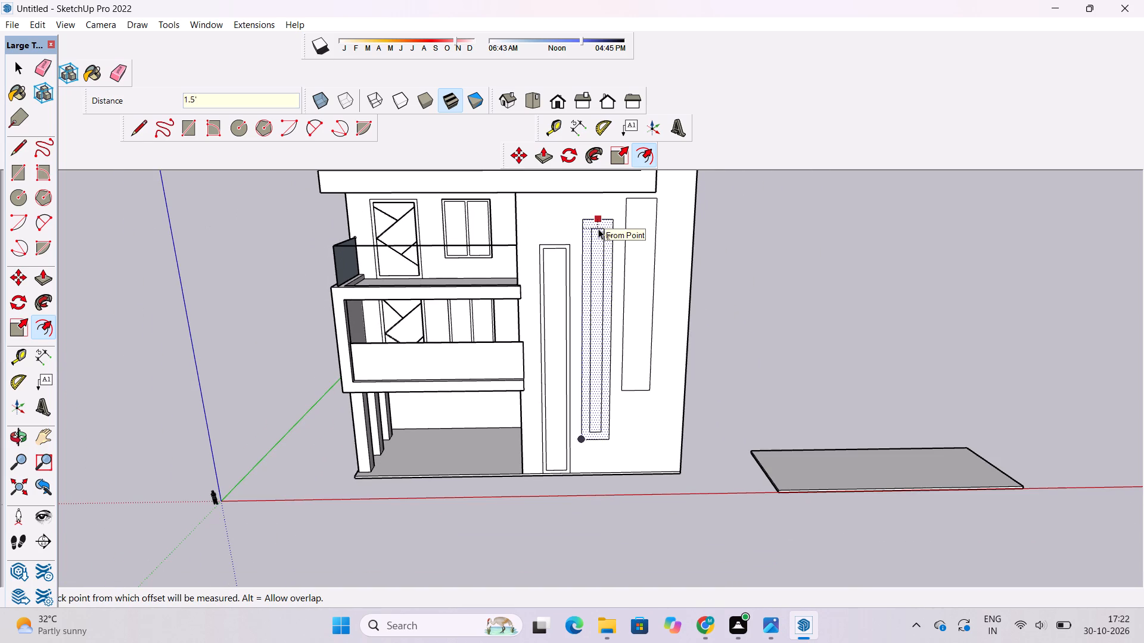
click(652, 207)
text(1.5')
key(Return)
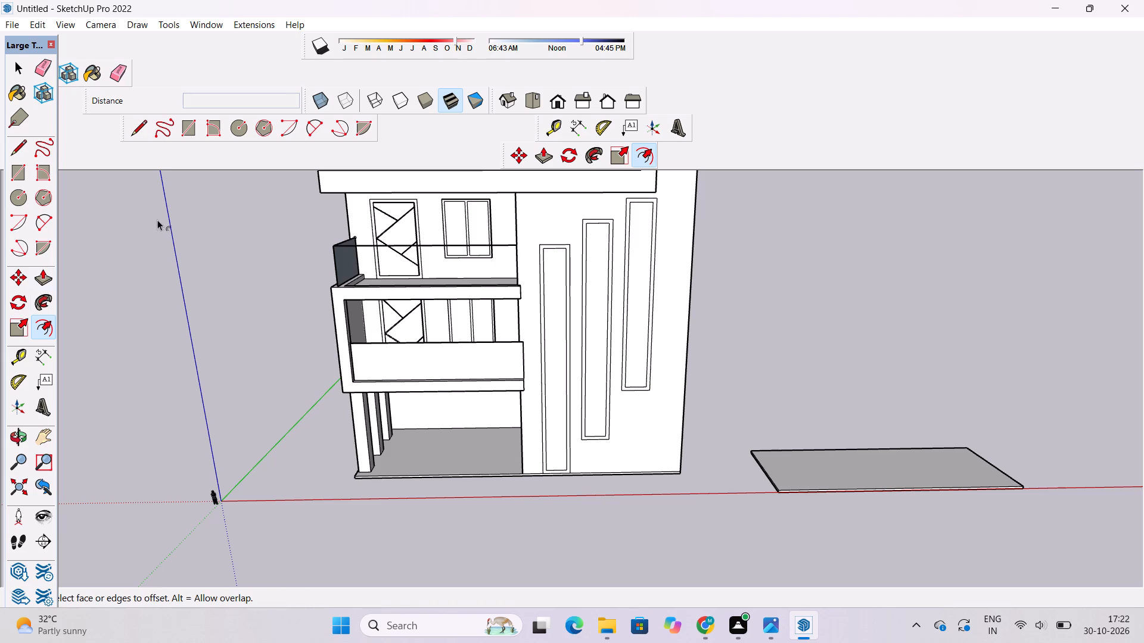
Recess the inner face of the panel farthest from the balconies by 10" with Push/Pull.
click(41, 277)
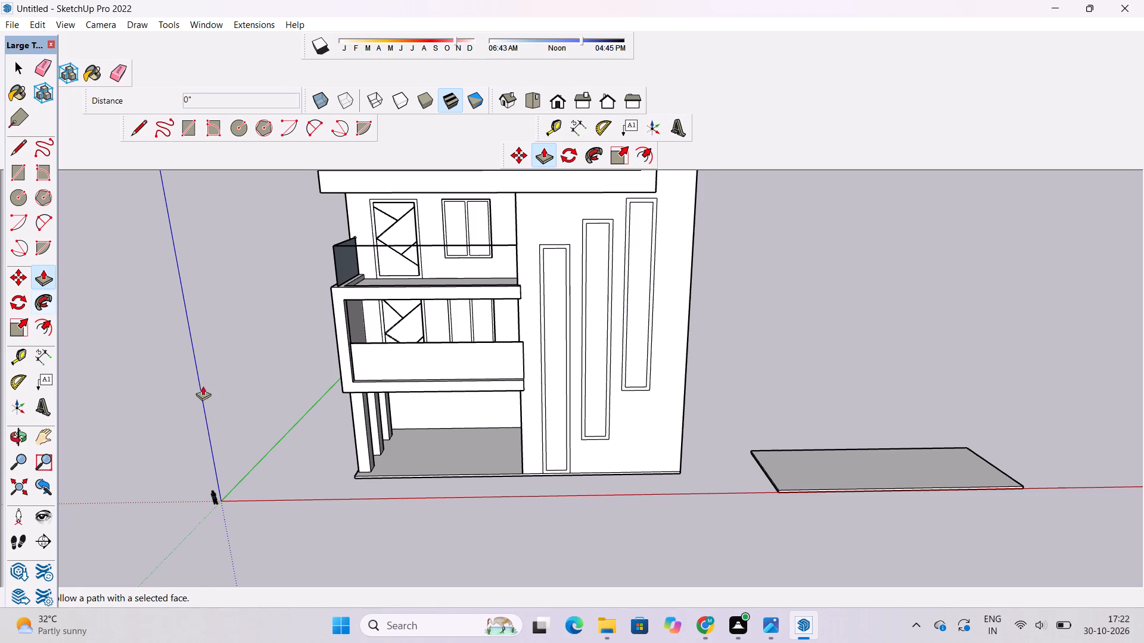
scroll(368, 381, down, 2)
scroll(596, 262, up, 7)
scroll(610, 136, up, 1)
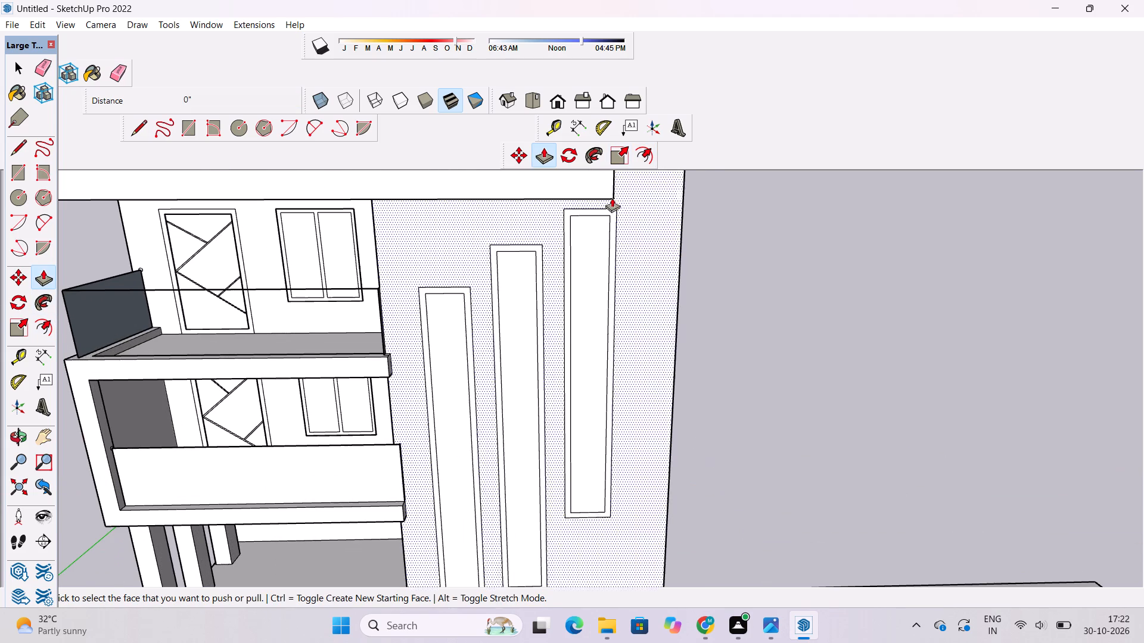
scroll(593, 358, down, 3)
scroll(589, 241, up, 13)
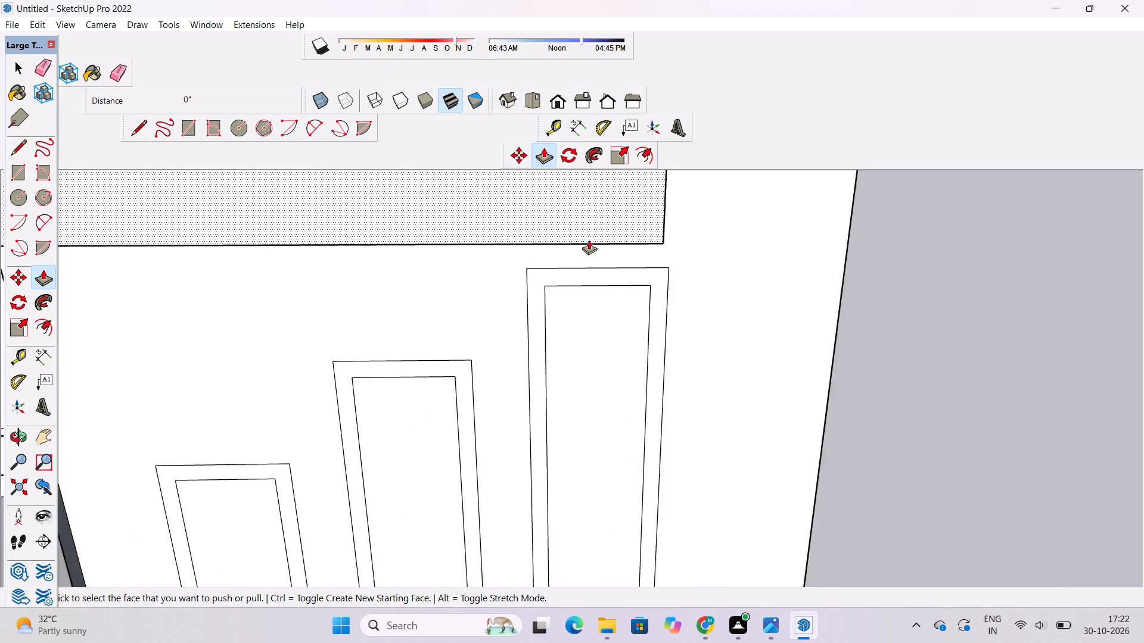
scroll(589, 240, up, 1)
click(606, 310)
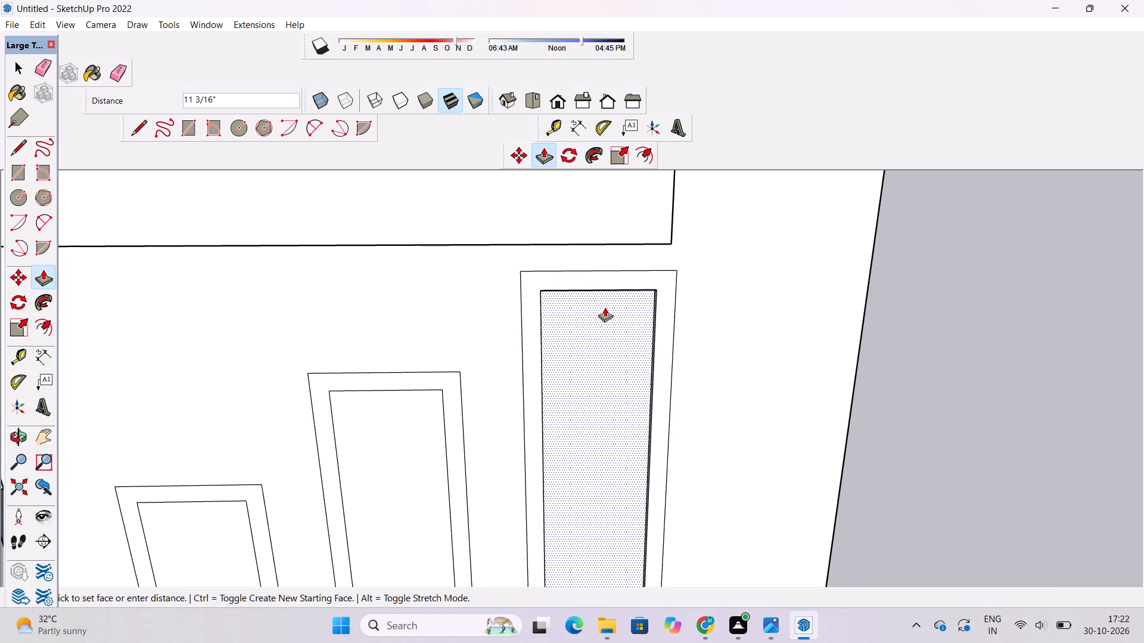
text(10)
key(shift+quotedbl)
key(Return)
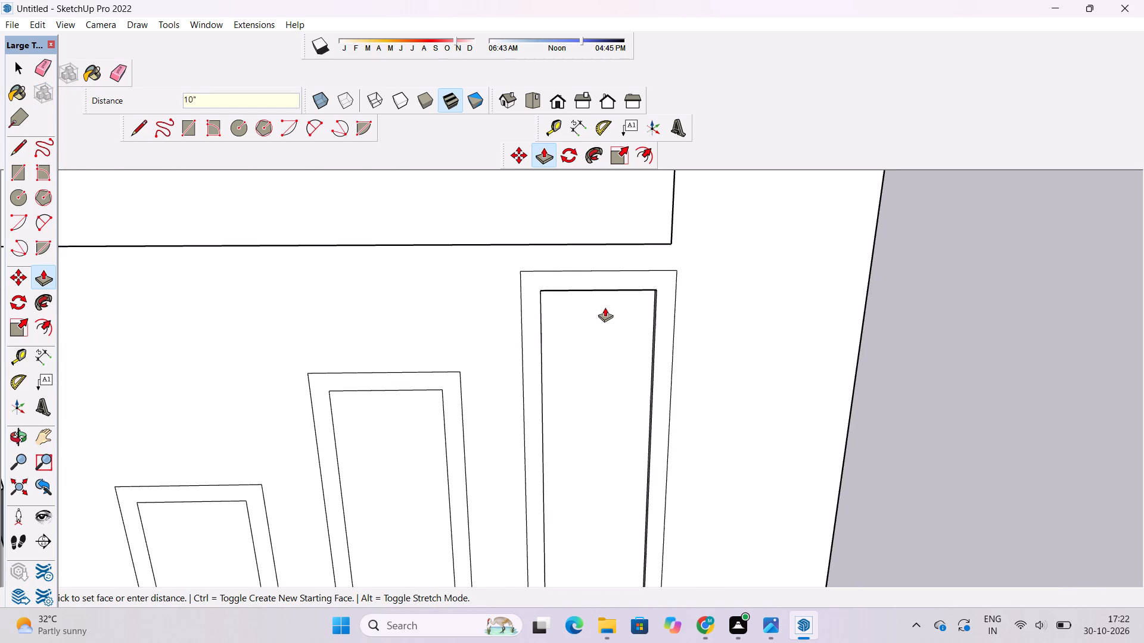
Recess the inner faces of the middle panel and the one nearest the balconies to match the 10" recess.
click(416, 416)
click(601, 330)
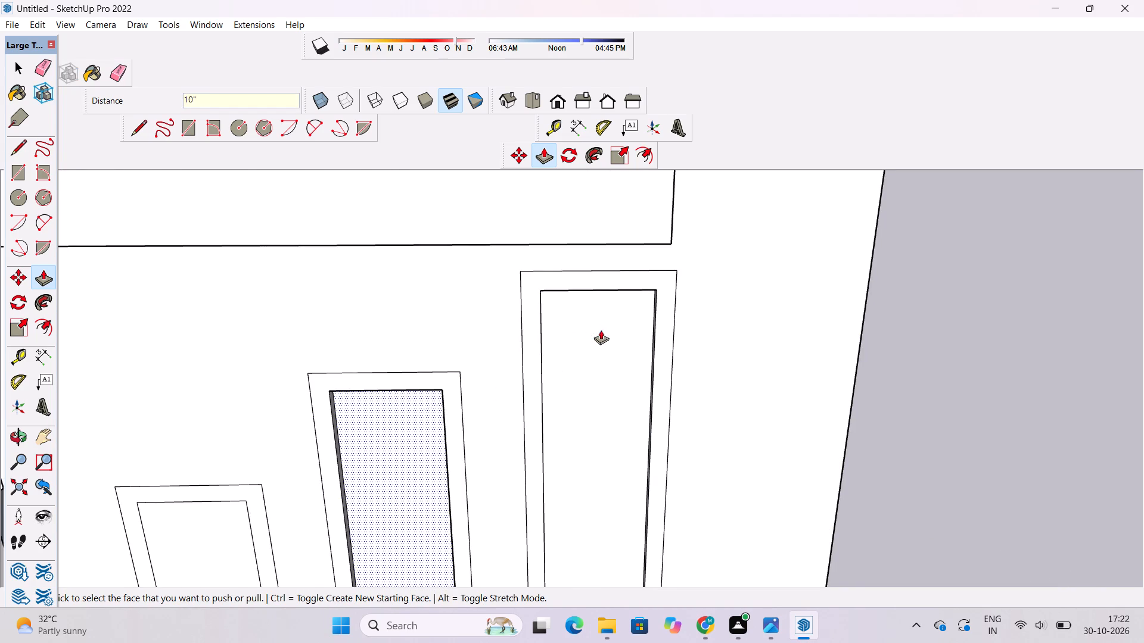
scroll(640, 307, down, 6)
click(388, 455)
click(505, 382)
scroll(510, 380, down, 7)
scroll(465, 314, down, 9)
scroll(529, 451, up, 2)
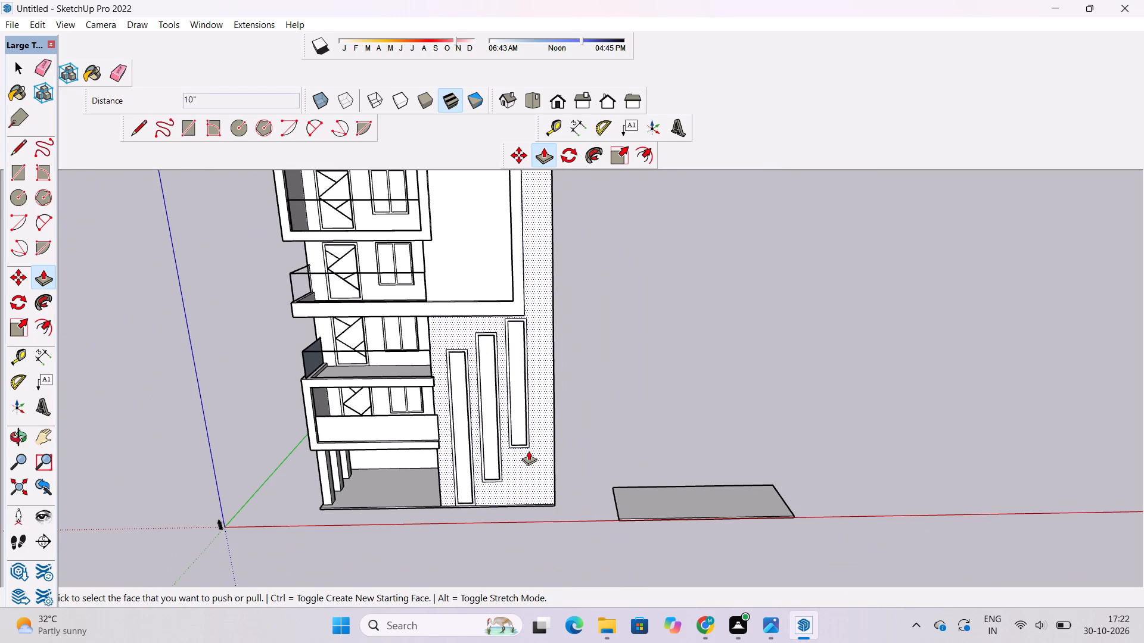
key(space)
Raise the top face of the roof block beside the terrace by 15' with Push/Pull.
text(o)
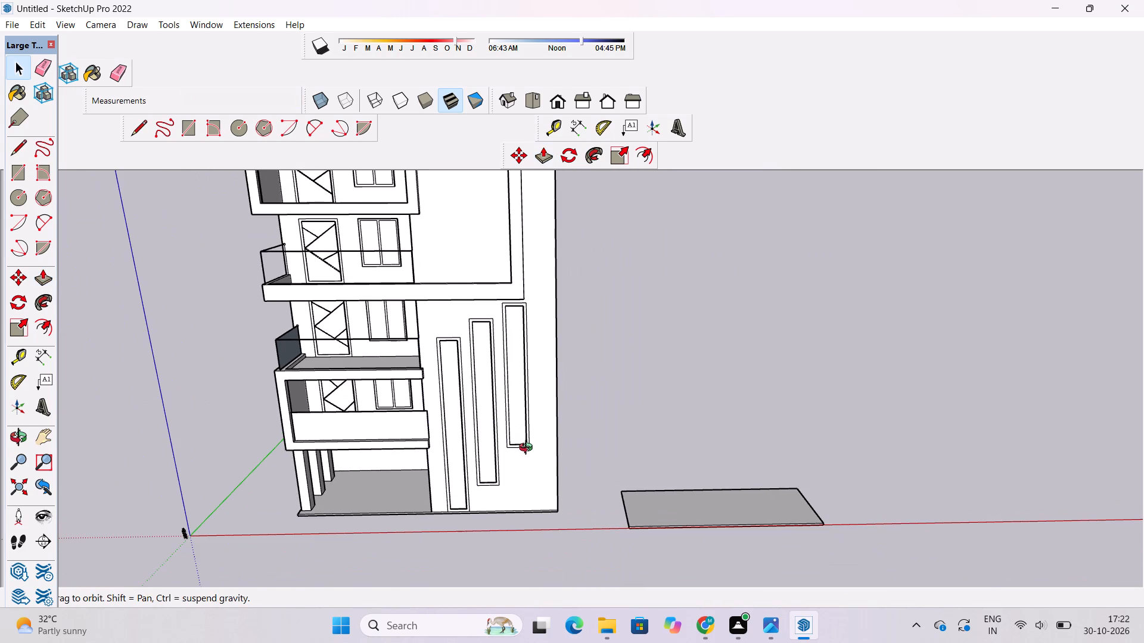
scroll(529, 449, down, 2)
shift+drag(539, 473, 556, 497)
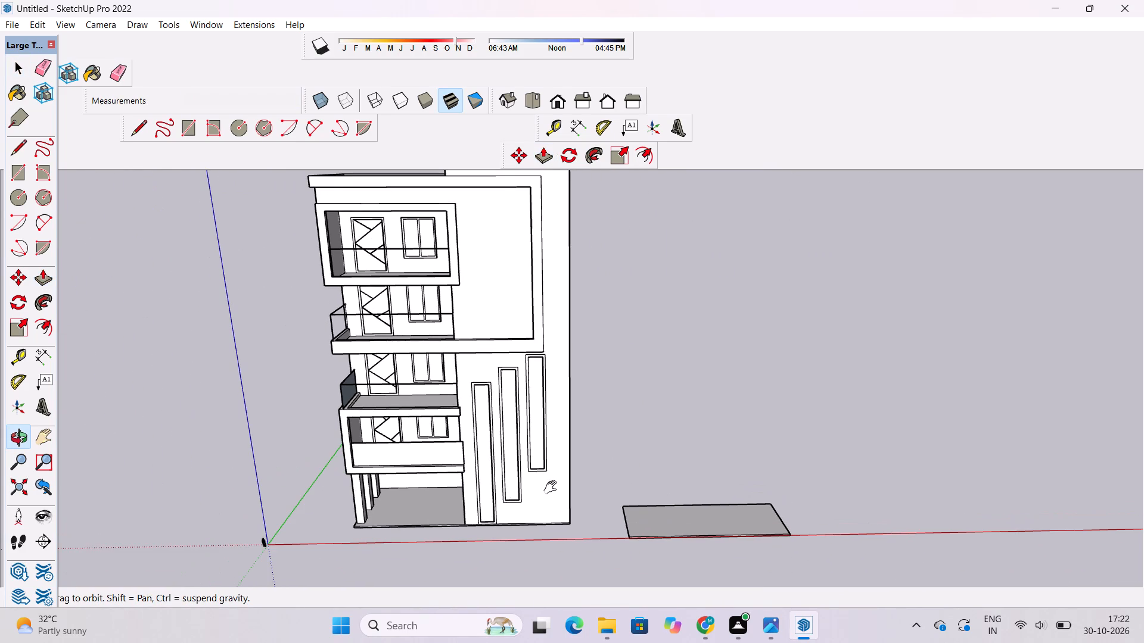
shift+drag(569, 510, 571, 516)
shift+scroll(570, 497, down, 4)
shift+drag(570, 498, 571, 504)
shift+drag(575, 507, 586, 517)
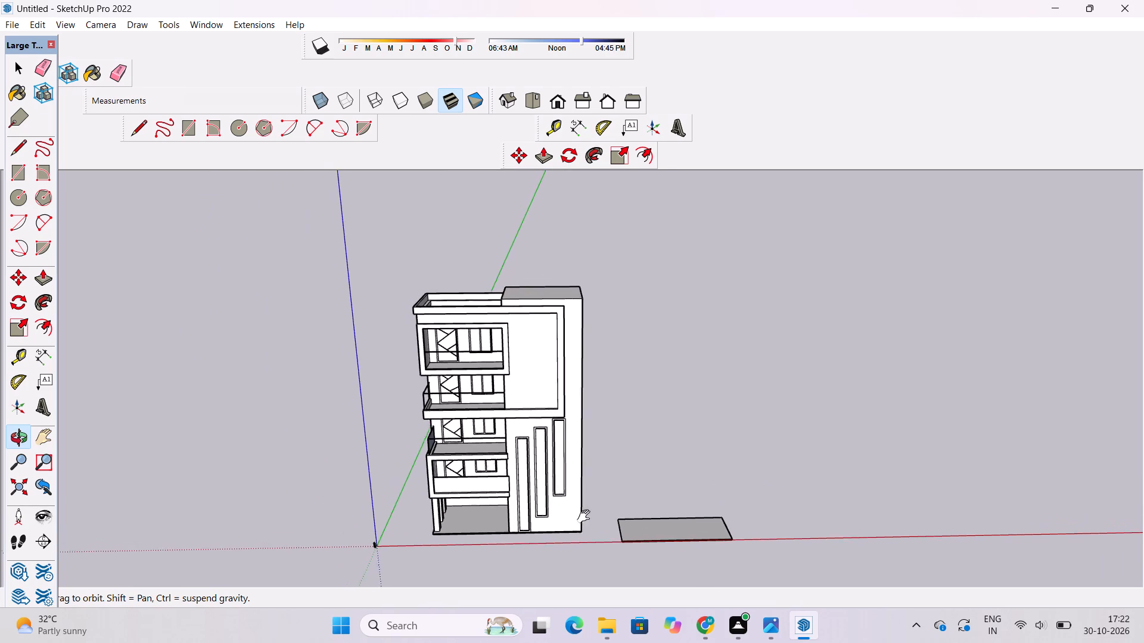
shift+drag(586, 517, 613, 550)
shift+scroll(540, 270, up, 8)
shift+drag(583, 351, 585, 358)
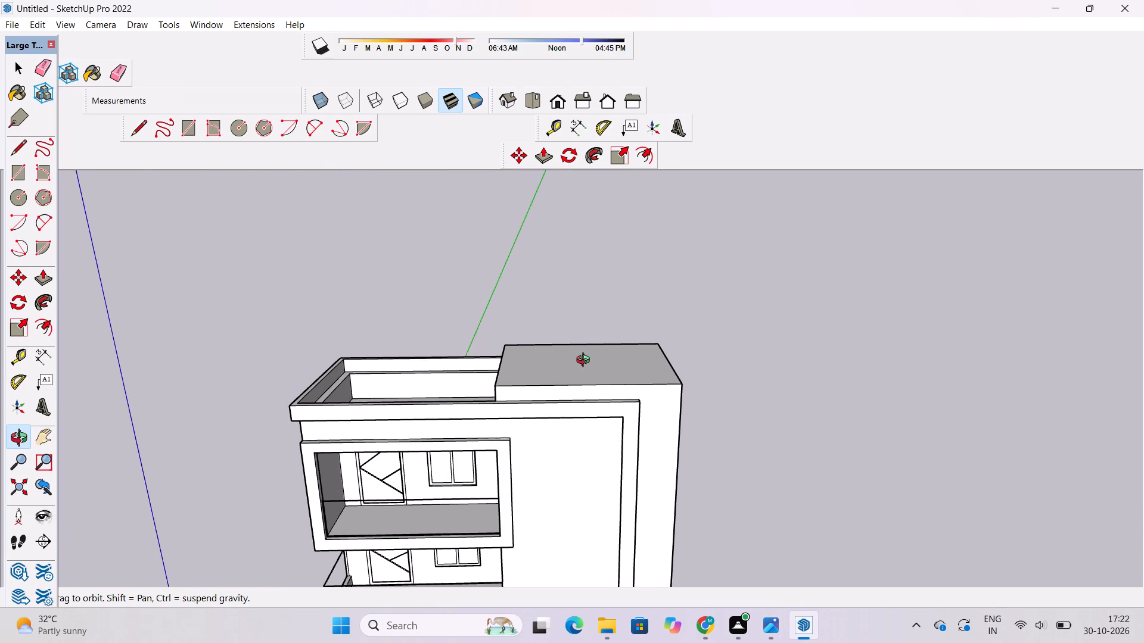
scroll(586, 374, up, 5)
drag(587, 402, 568, 358)
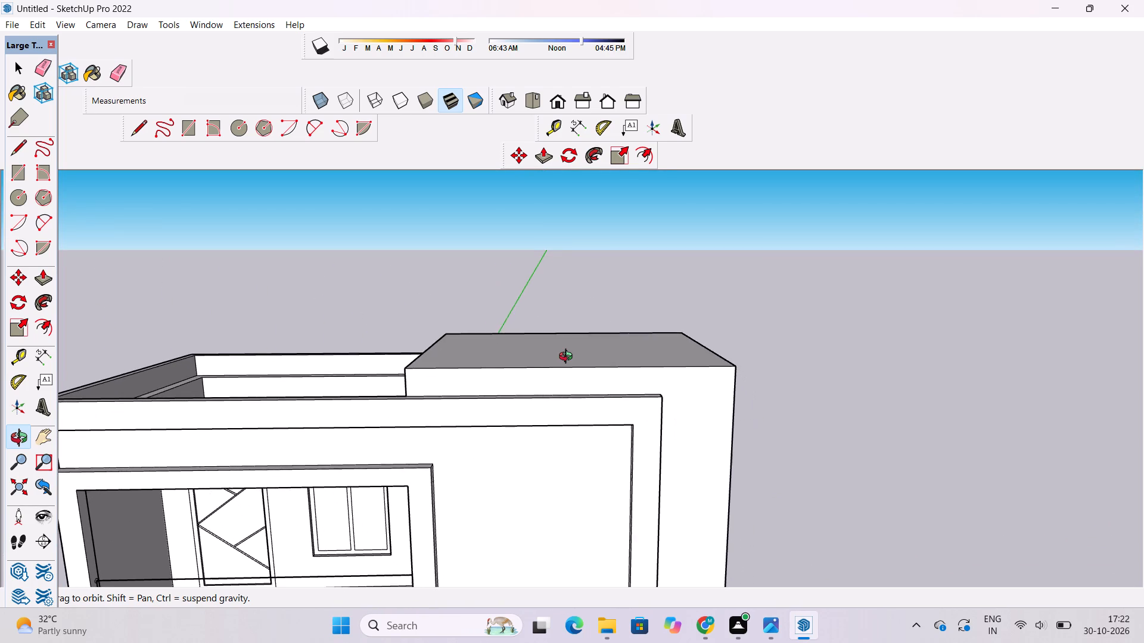
drag(568, 358, 568, 357)
key(p)
click(577, 360)
scroll(581, 358, down, 9)
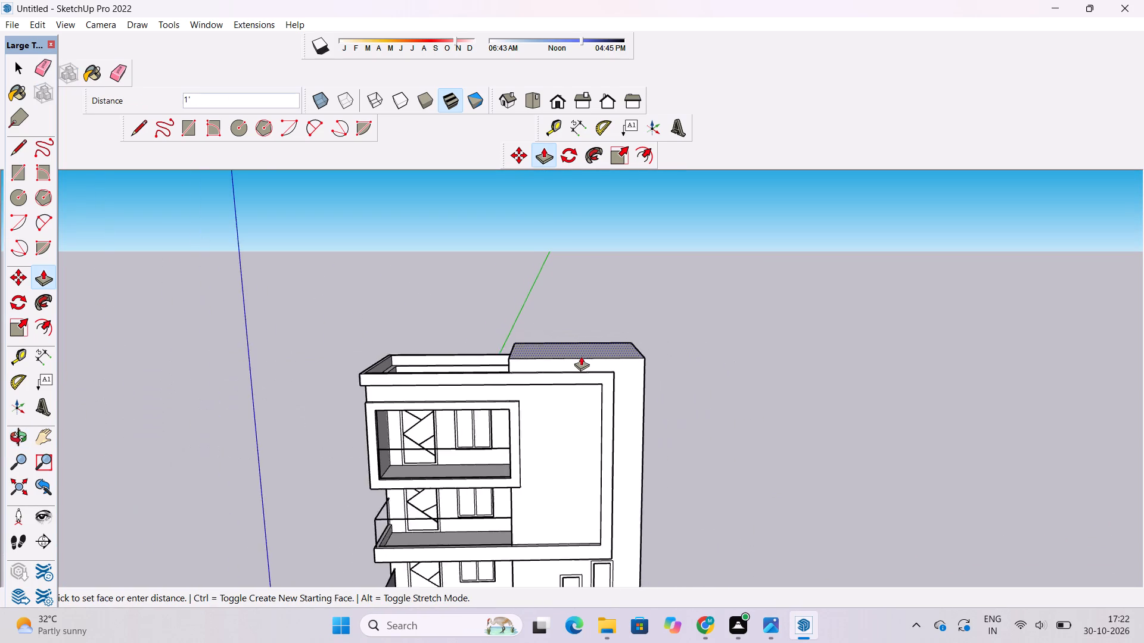
scroll(581, 356, down, 8)
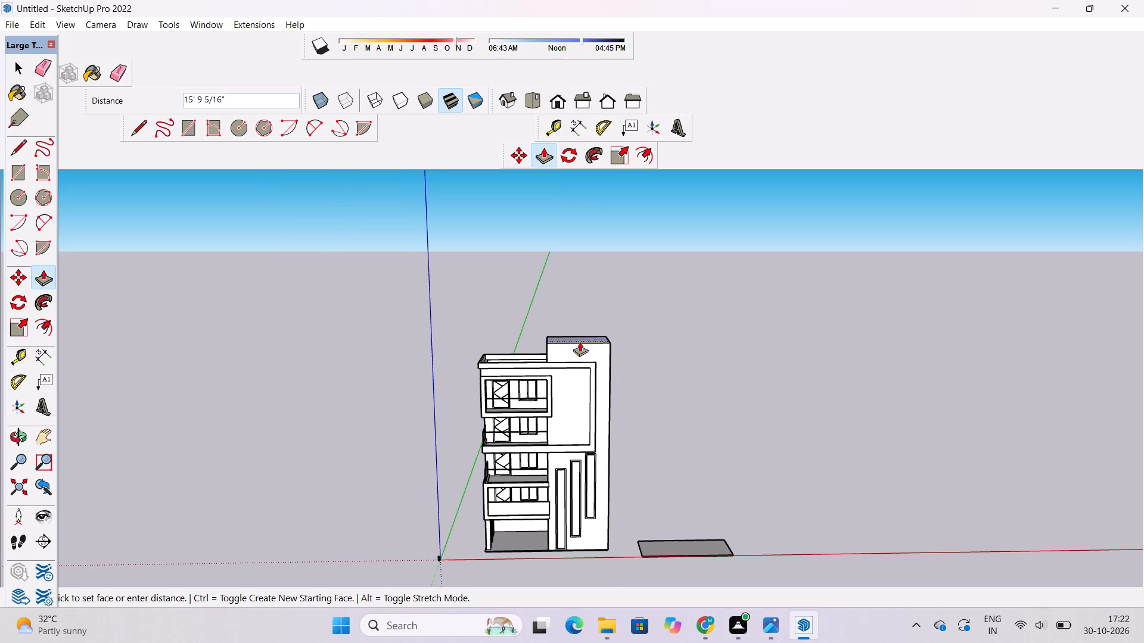
text(15')
key(Return)
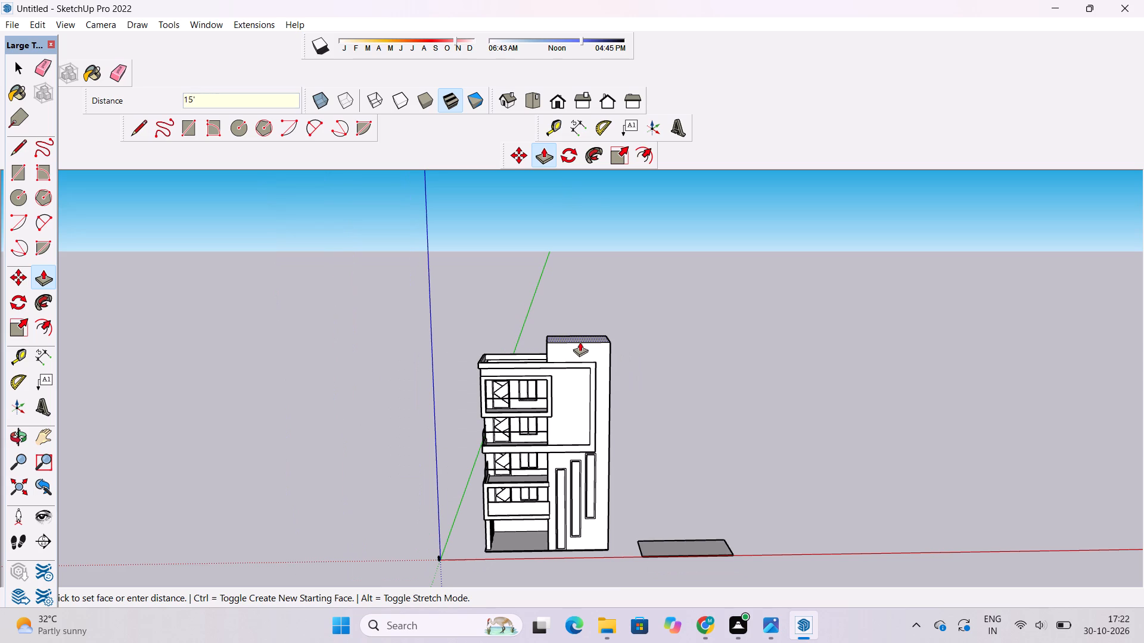
Place a vertical guide 7' in from the front wall's outer vertical edge with the Tape Measure.
click(13, 357)
scroll(622, 453, up, 9)
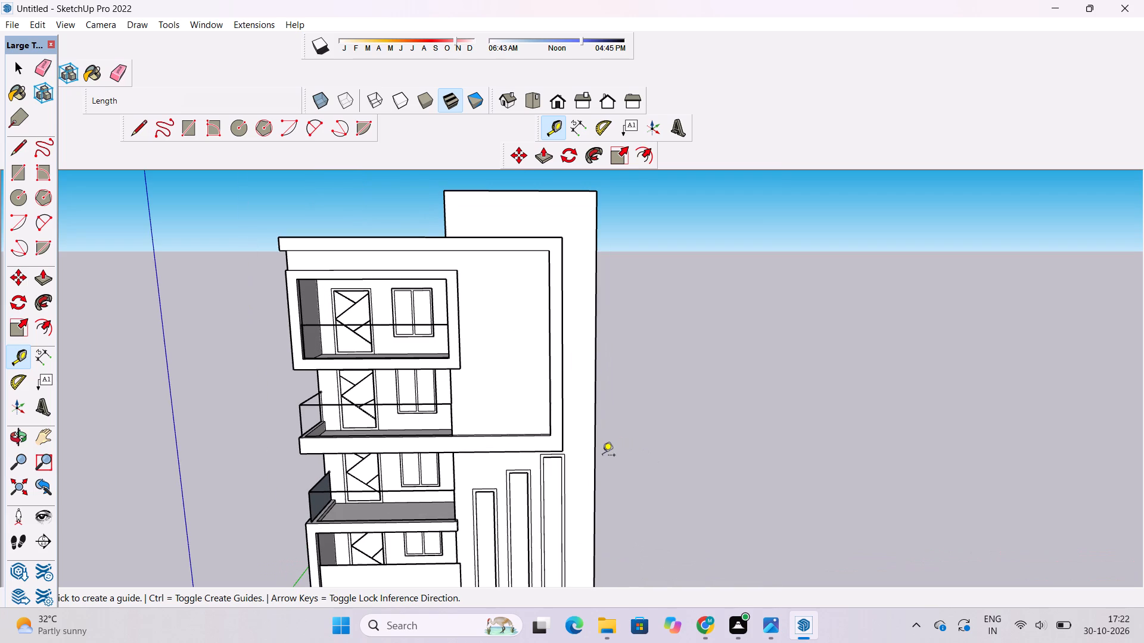
click(596, 447)
scroll(596, 447, up, 2)
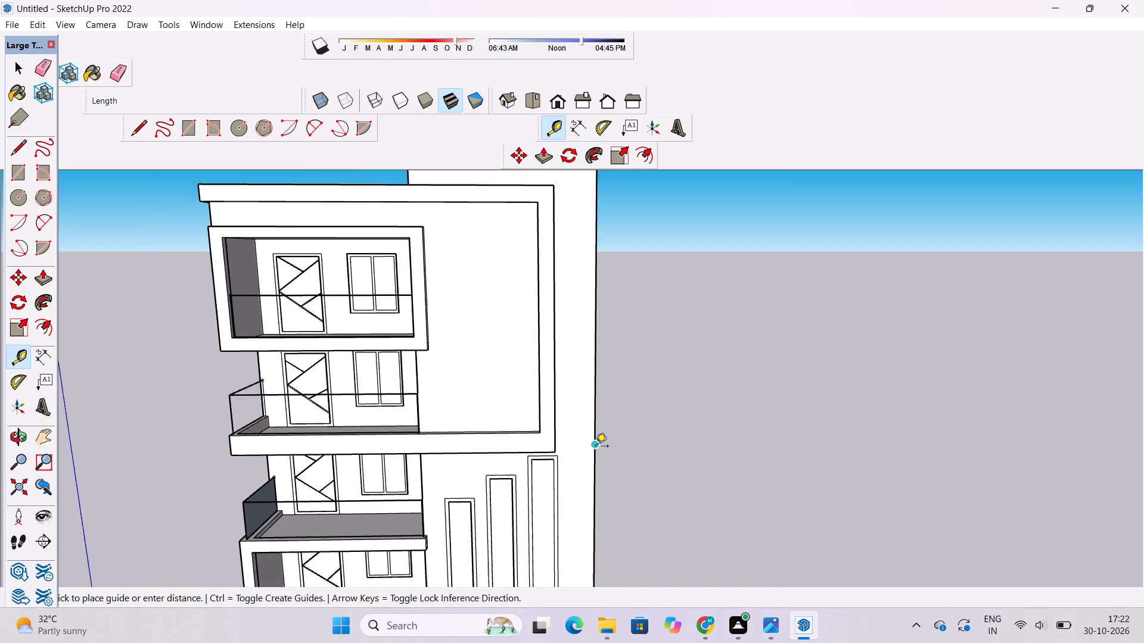
scroll(596, 447, up, 2)
scroll(686, 417, down, 5)
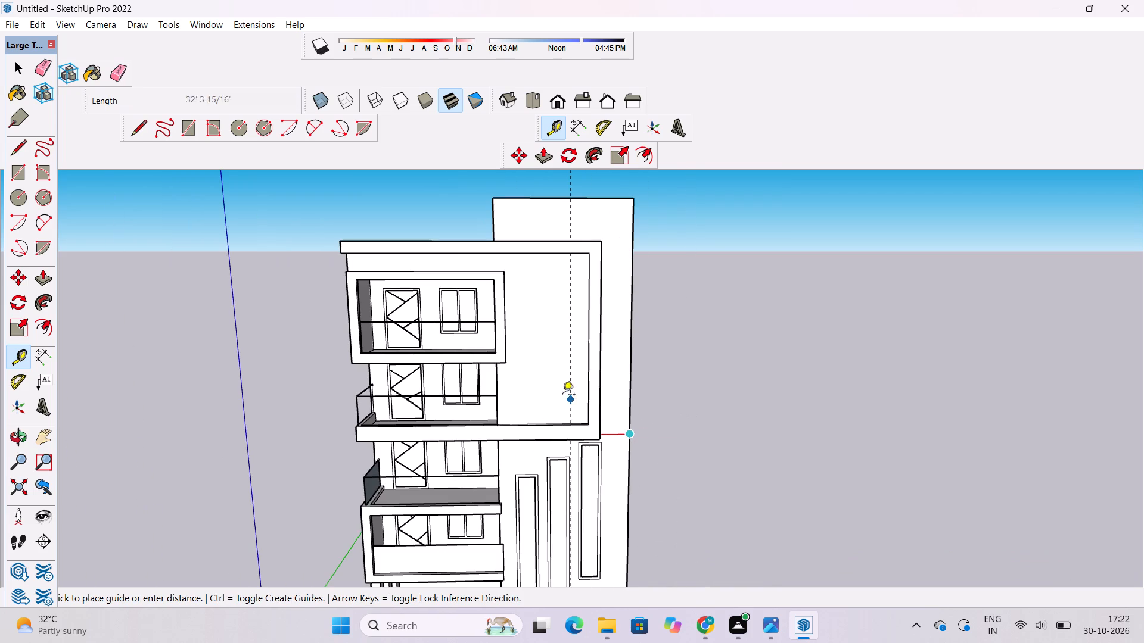
scroll(545, 383, down, 9)
scroll(564, 398, up, 7)
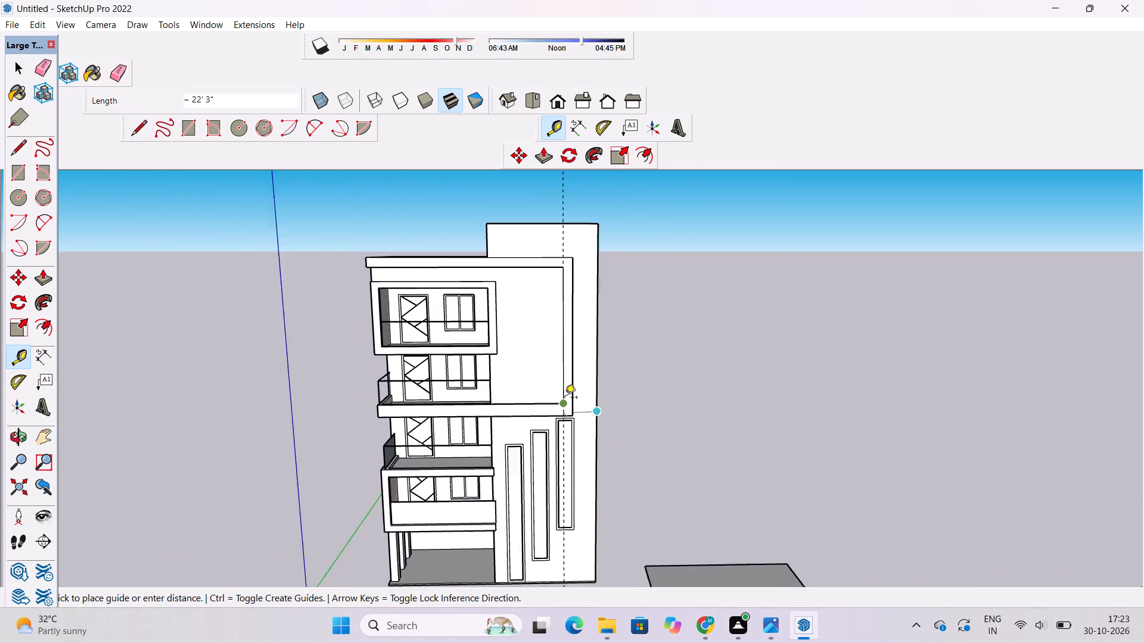
scroll(565, 398, up, 5)
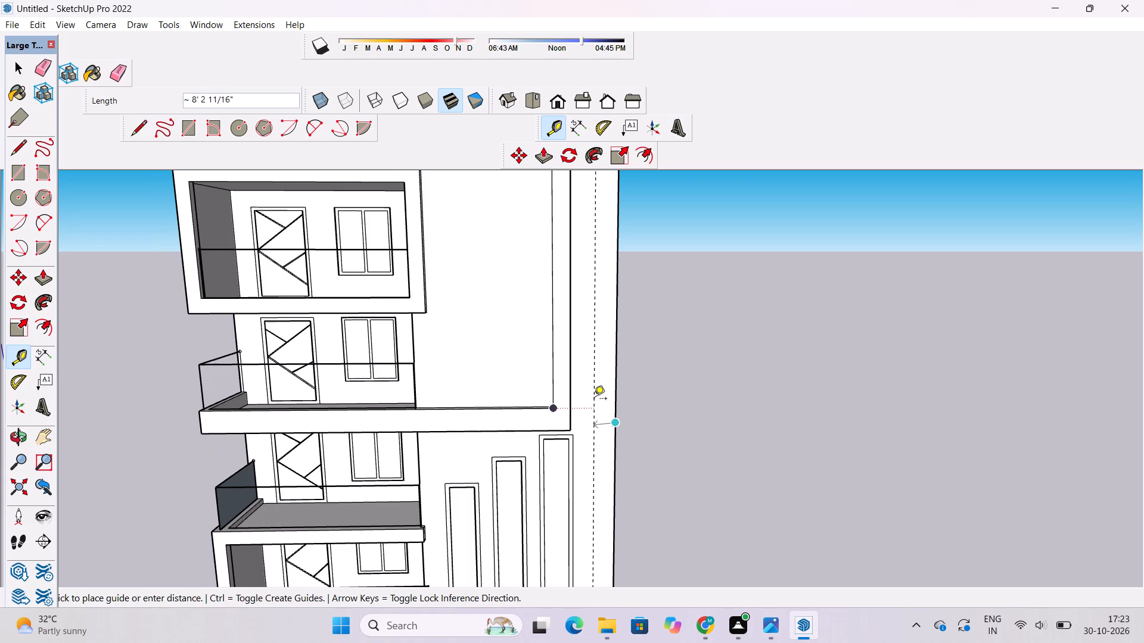
scroll(594, 399, up, 1)
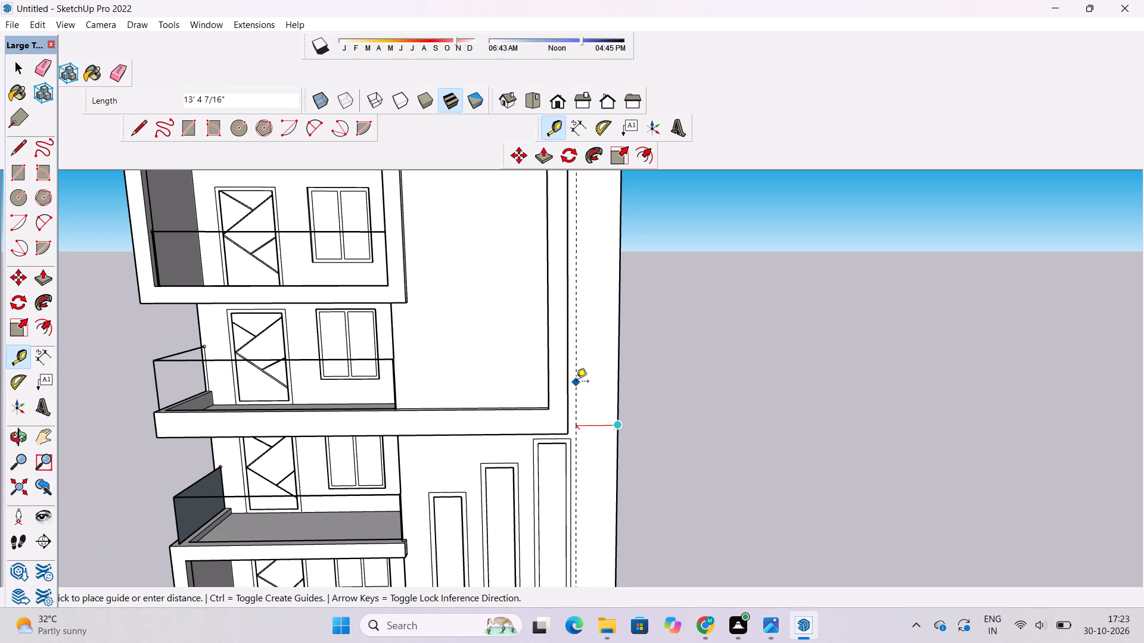
text(7')
key(Return)
Place a horizontal guide 7' below the top edge of the roof block's front face.
scroll(602, 361, down, 13)
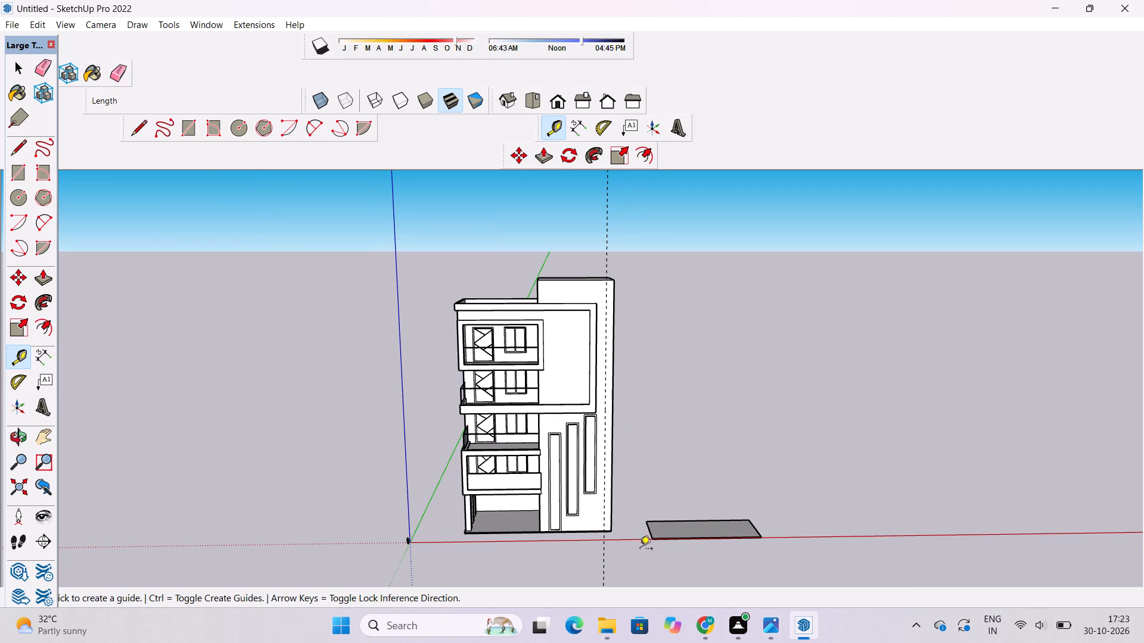
scroll(613, 302, up, 14)
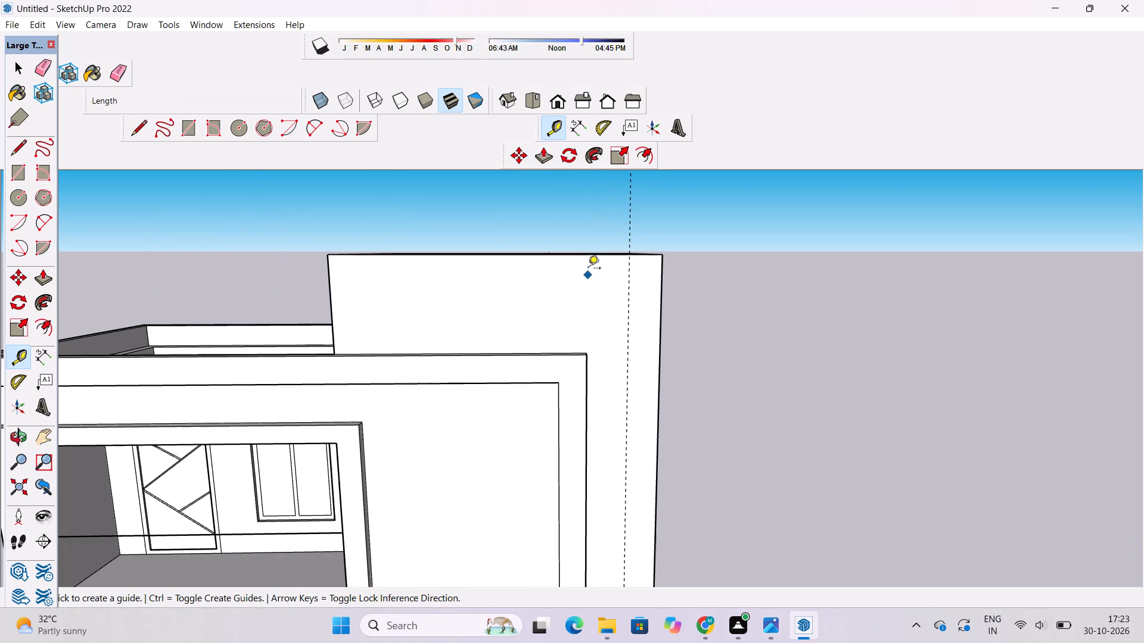
click(590, 256)
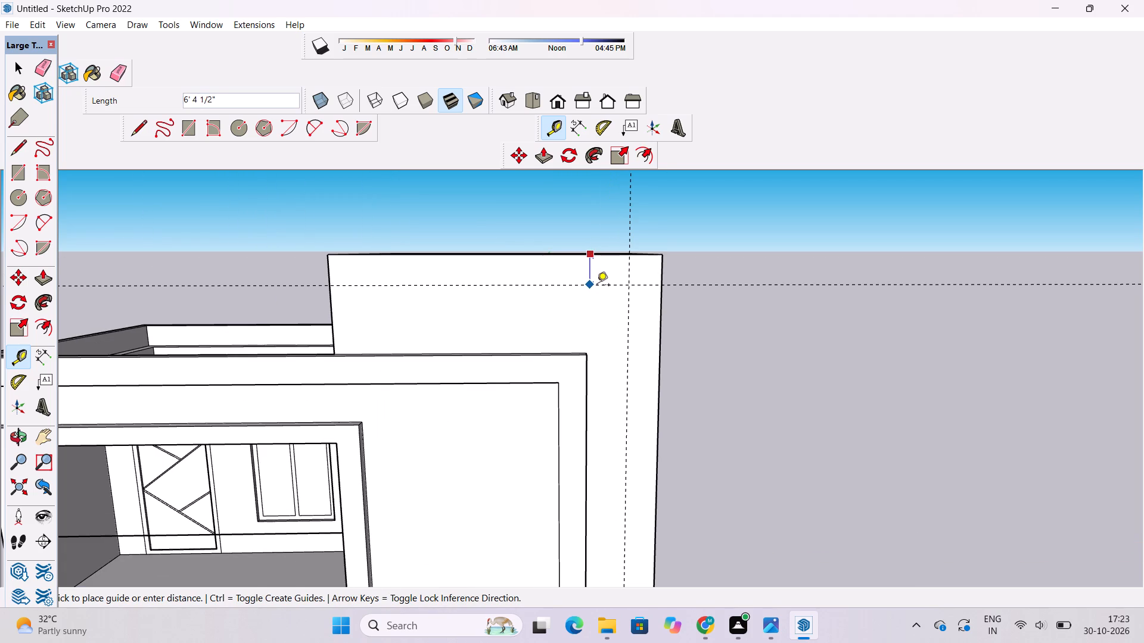
text(7')
key(Return)
Place a guide below the top edge of the roof block's terrace-facing side, meeting the front guide at the corner.
scroll(614, 302, down, 2)
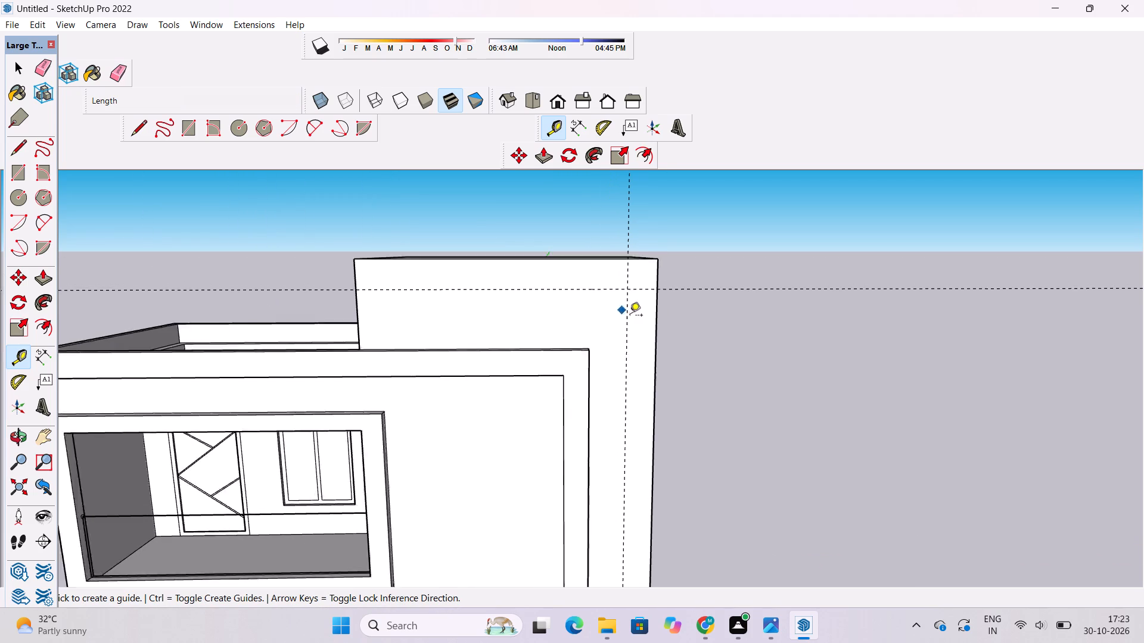
scroll(630, 316, down, 5)
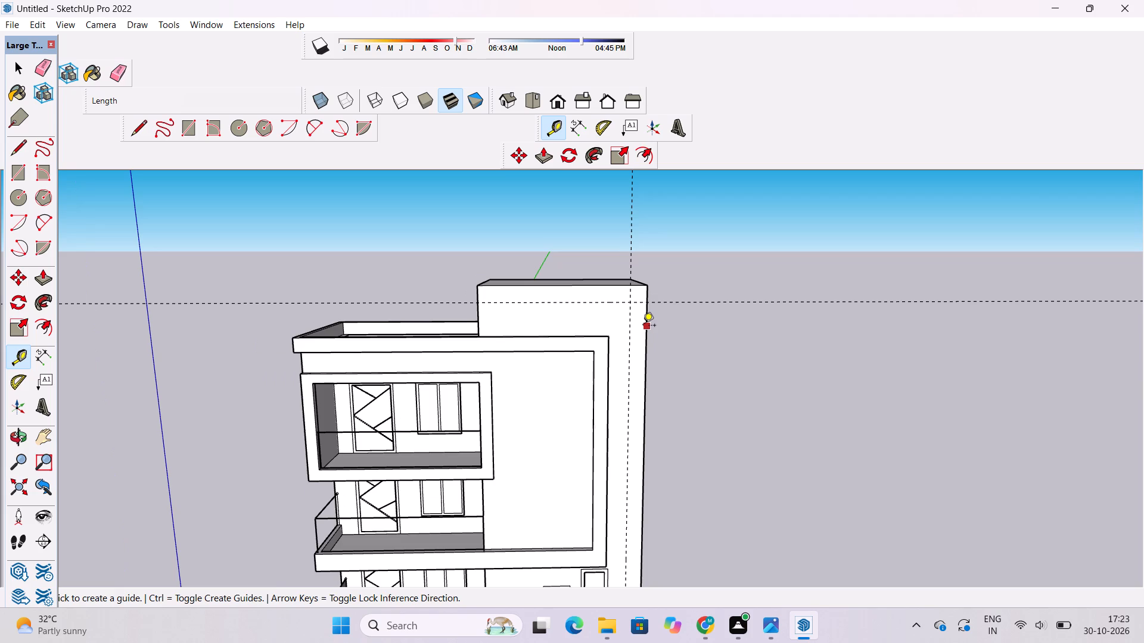
key(o)
drag(520, 351, 742, 374)
shift+drag(579, 349, 611, 369)
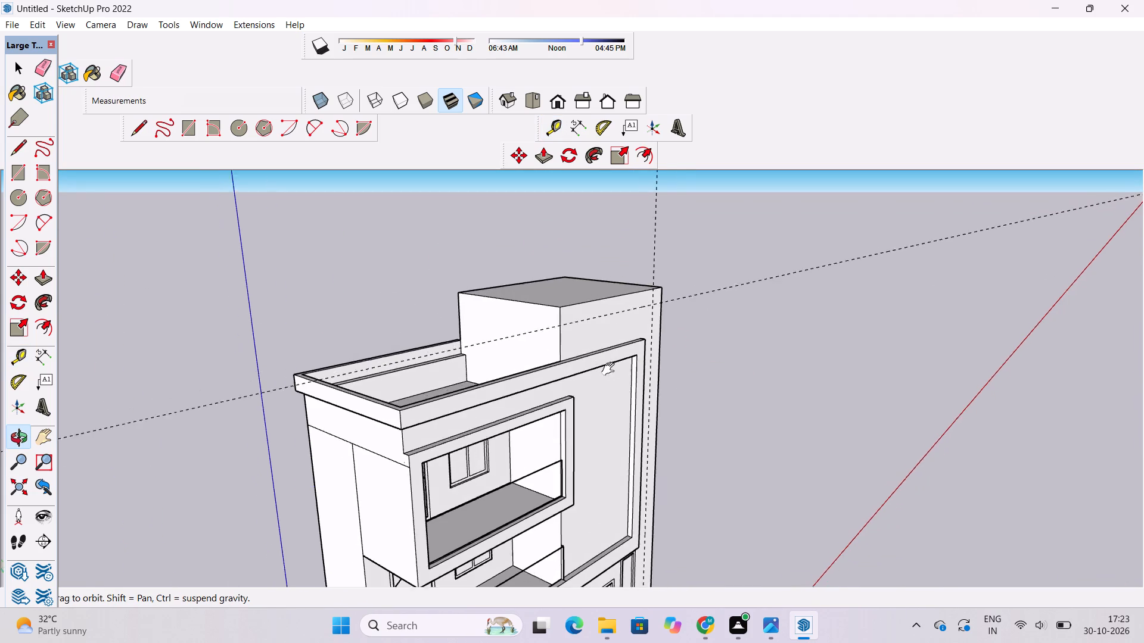
shift+drag(611, 369, 615, 372)
drag(618, 379, 607, 402)
scroll(577, 343, up, 3)
shift+drag(576, 342, 557, 407)
drag(551, 413, 523, 381)
scroll(520, 373, up, 4)
shift+drag(521, 373, 515, 376)
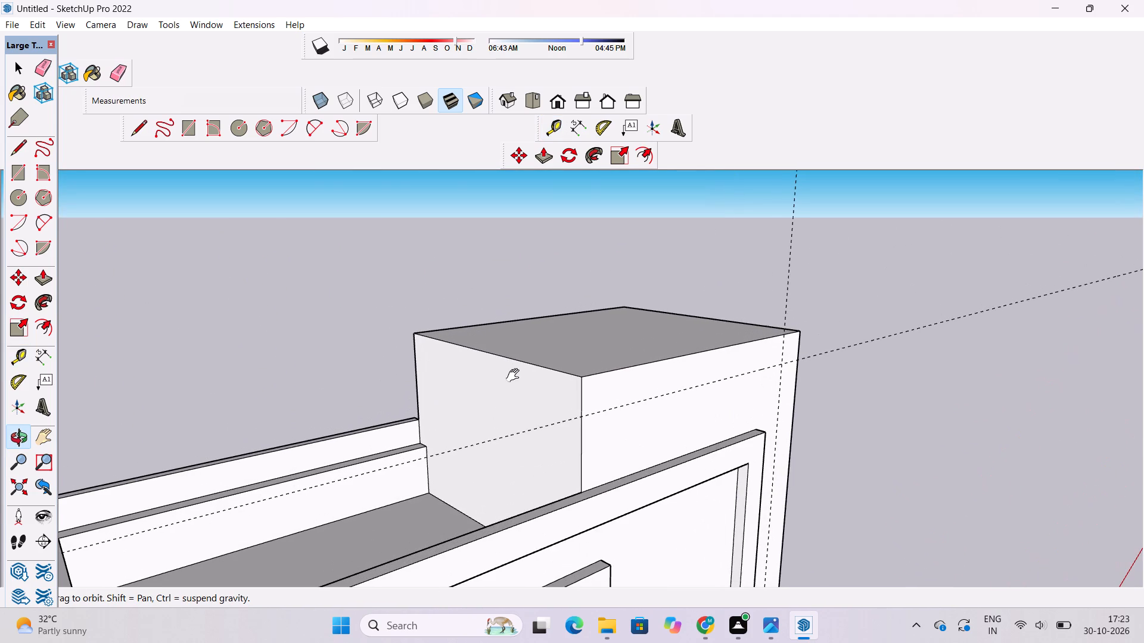
key(t)
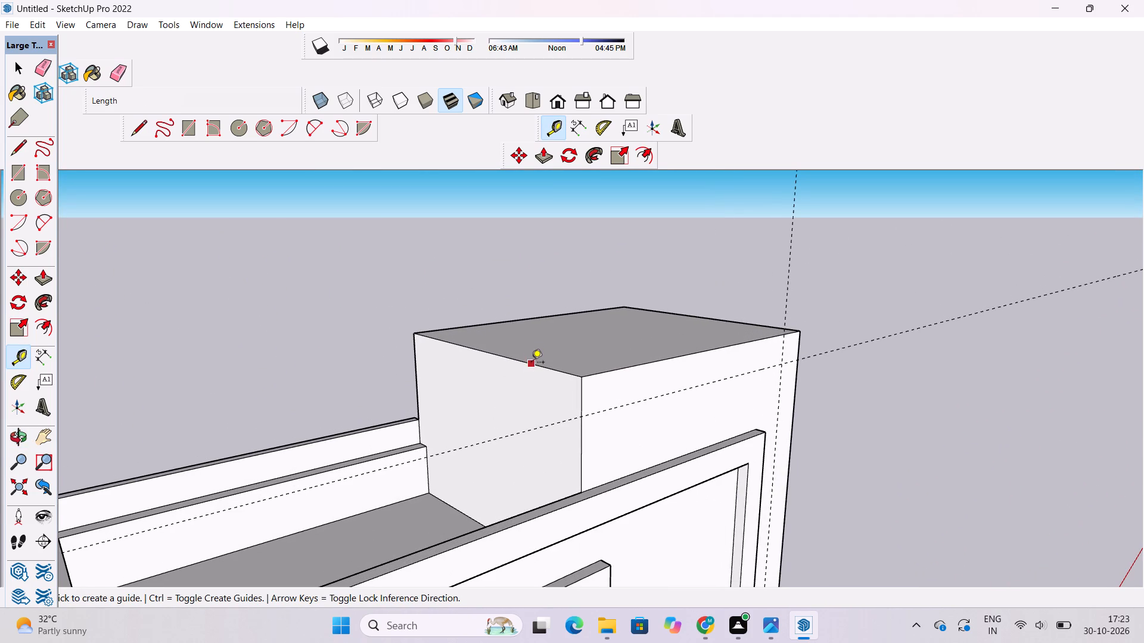
click(531, 363)
click(580, 417)
Place a guide 7' below the top edge of the roof block's rear face, meeting the terrace-side guide.
scroll(534, 392, down, 6)
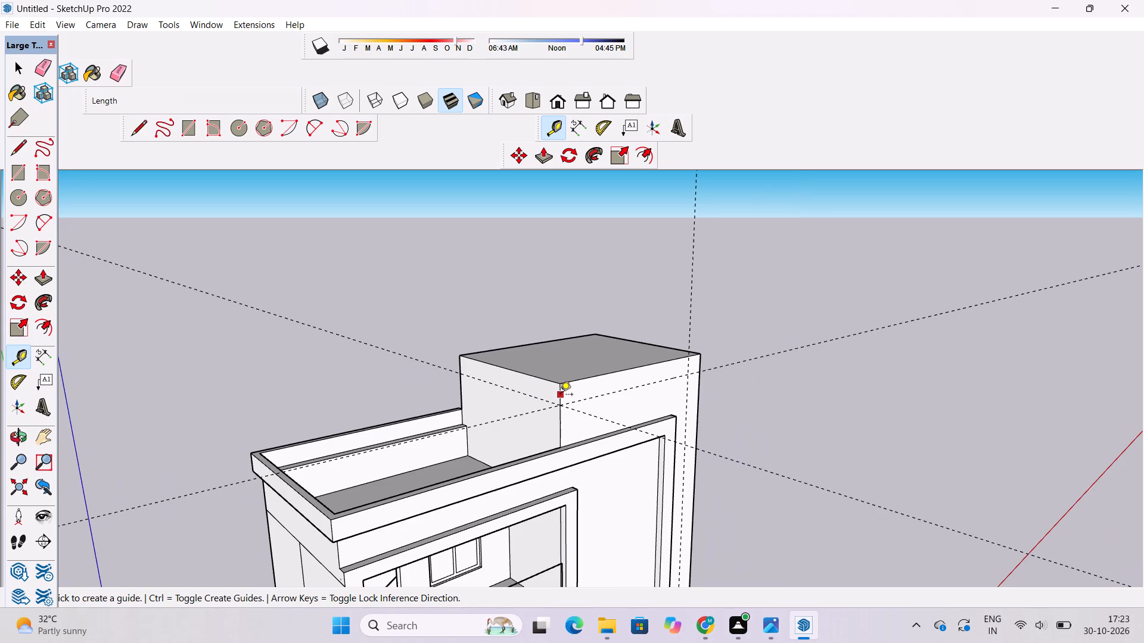
key(o)
drag(408, 388, 786, 415)
scroll(553, 426, up, 3)
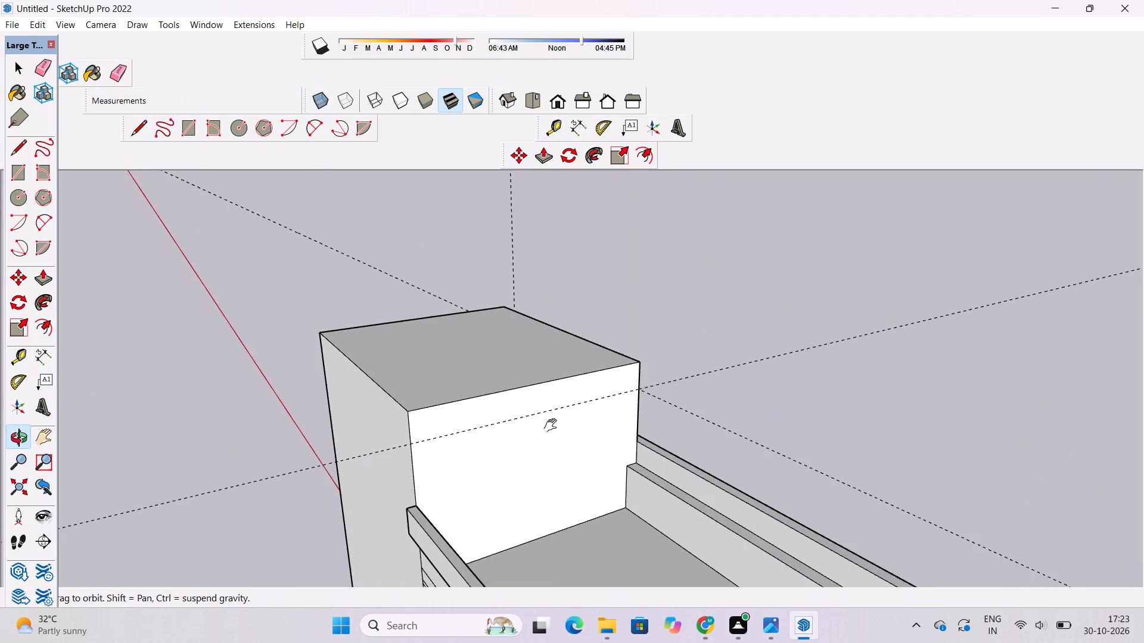
shift+drag(521, 431, 659, 433)
shift+drag(531, 455, 781, 436)
drag(767, 436, 701, 450)
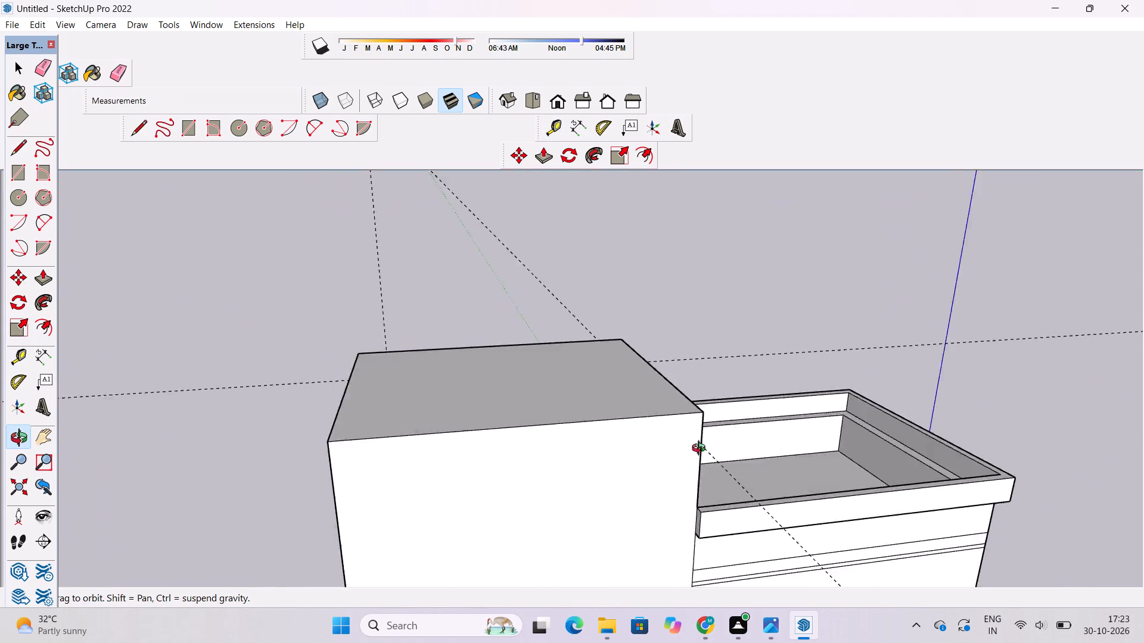
drag(701, 450, 589, 454)
shift+drag(534, 454, 577, 454)
drag(539, 461, 494, 461)
shift+drag(470, 461, 529, 486)
drag(529, 487, 479, 477)
key(t)
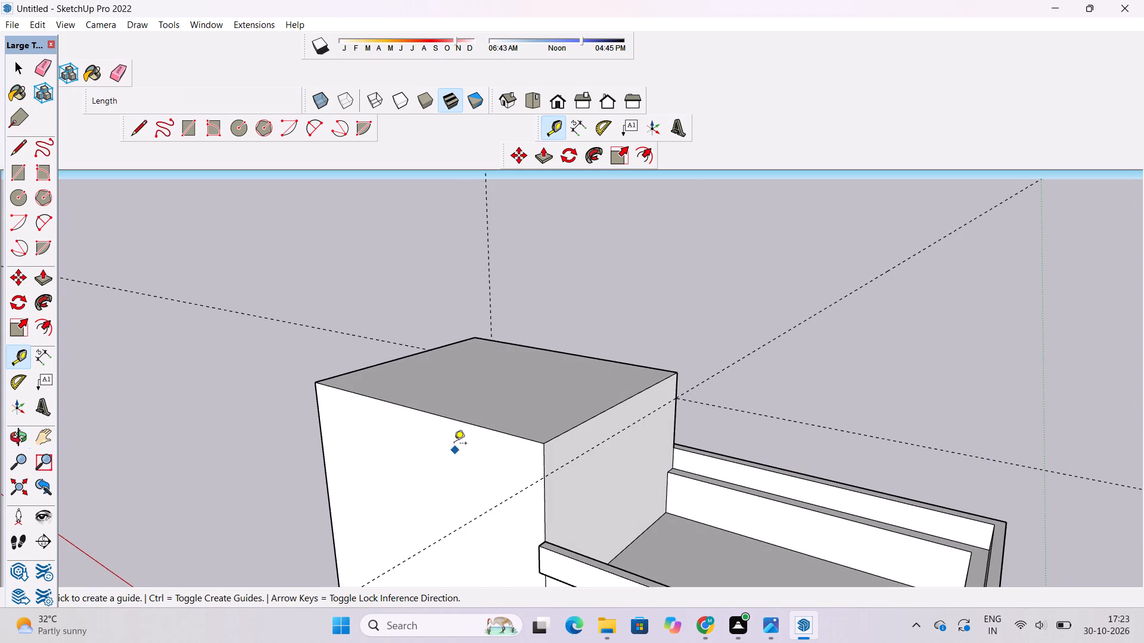
scroll(392, 394, down, 4)
scroll(397, 402, up, 4)
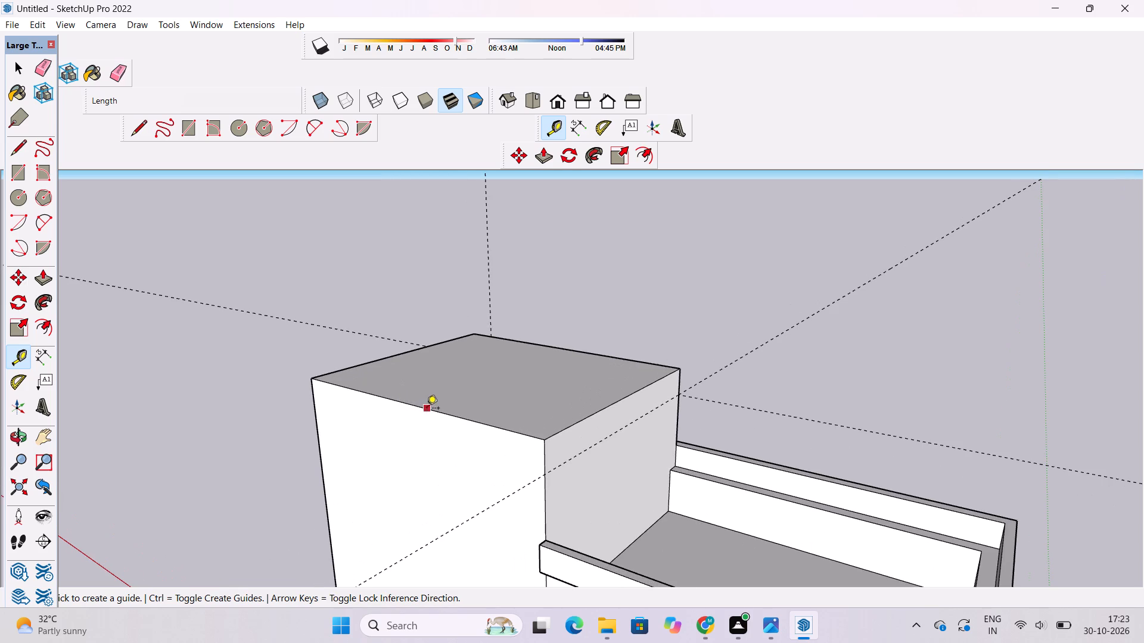
click(415, 409)
scroll(415, 409, down, 2)
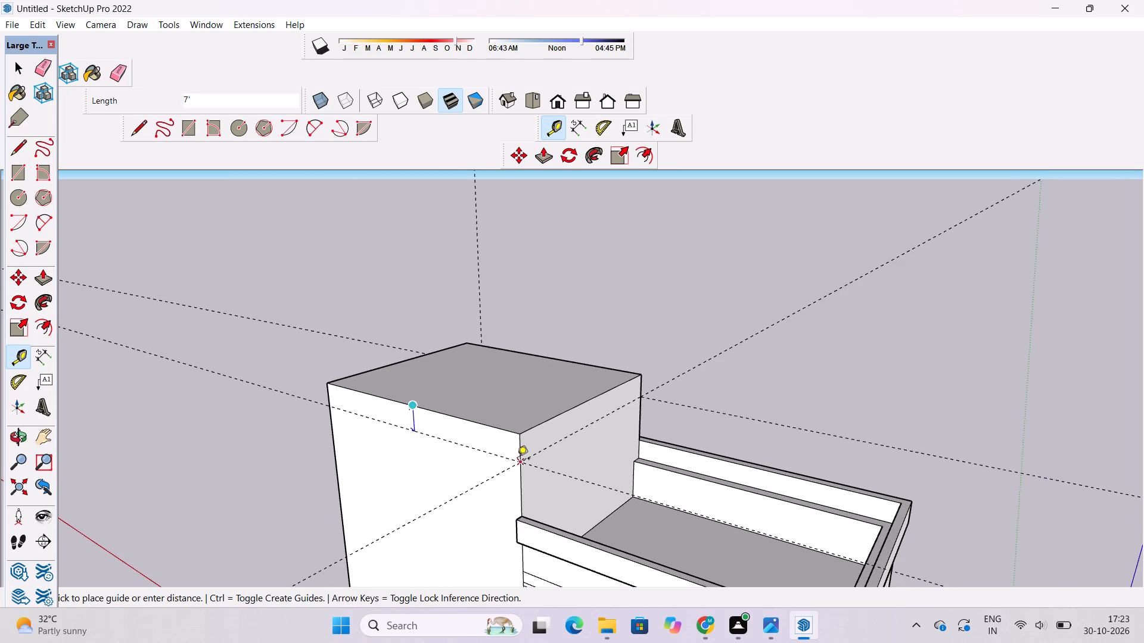
click(519, 463)
Draw lines along the guides across the roof block's rear face and its terrace-facing side.
click(132, 132)
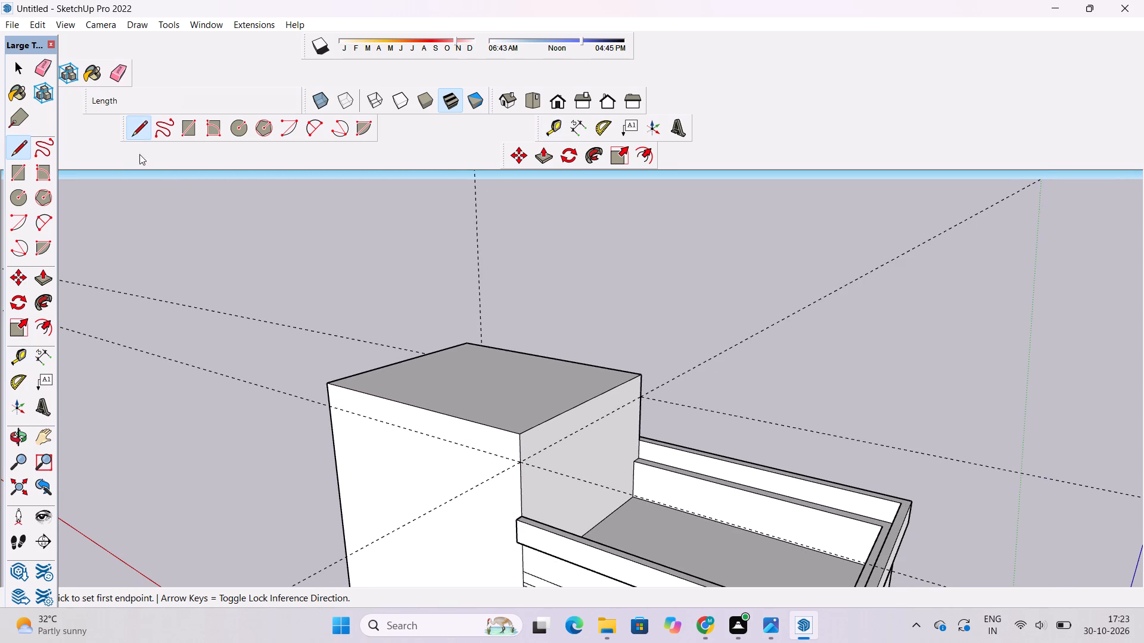
click(331, 406)
scroll(331, 406, down, 2)
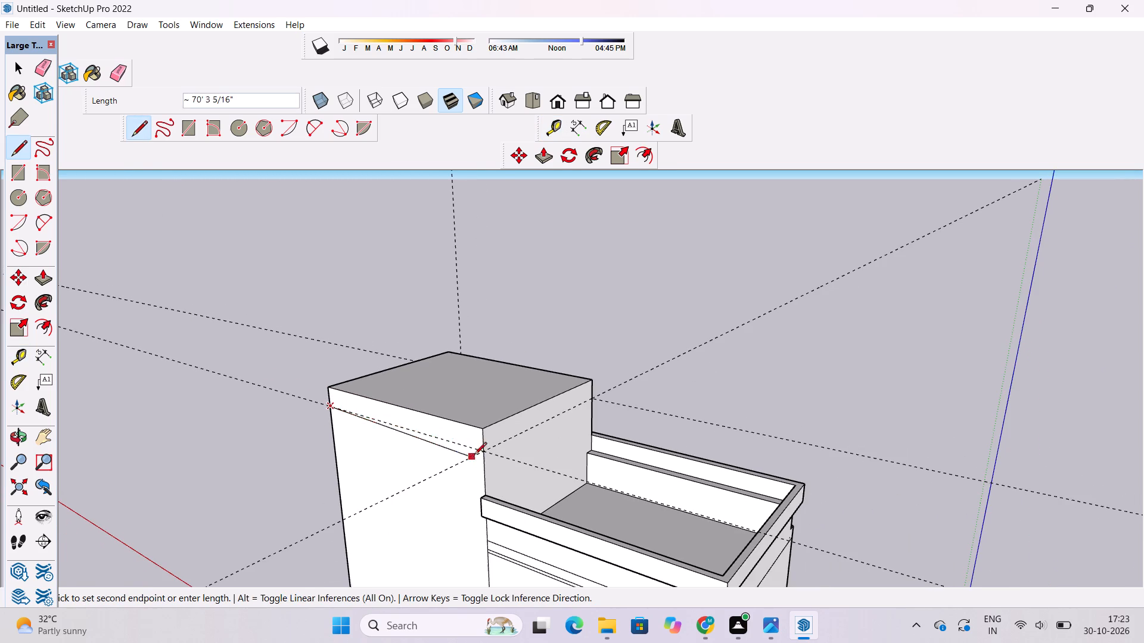
click(483, 455)
scroll(305, 448, down, 3)
scroll(451, 451, up, 10)
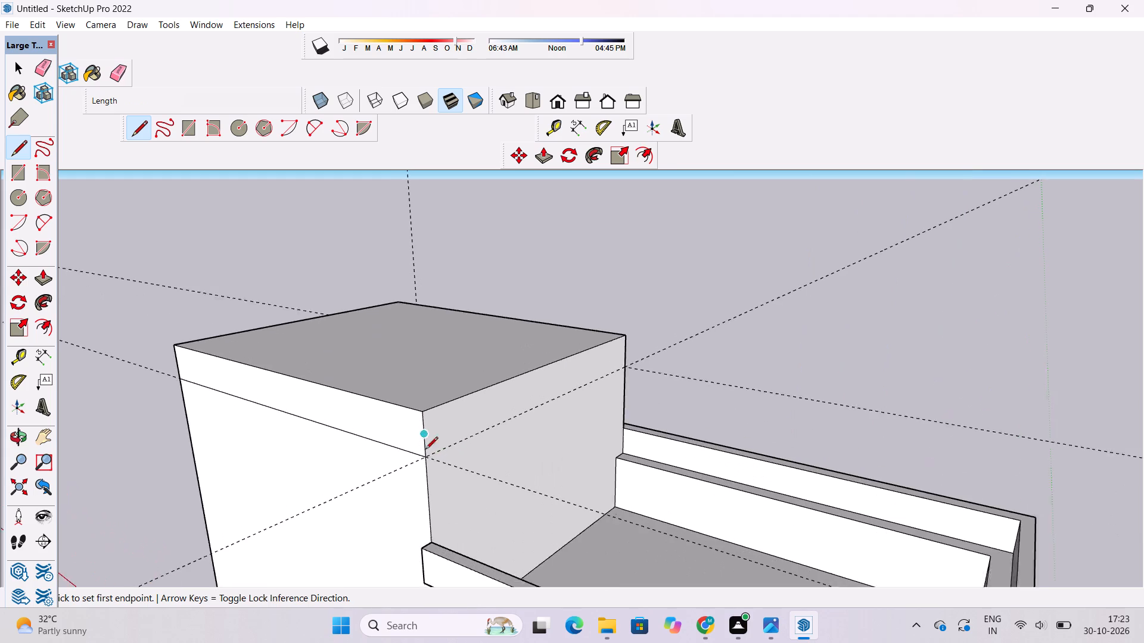
scroll(425, 450, up, 1)
click(427, 460)
scroll(365, 462, down, 5)
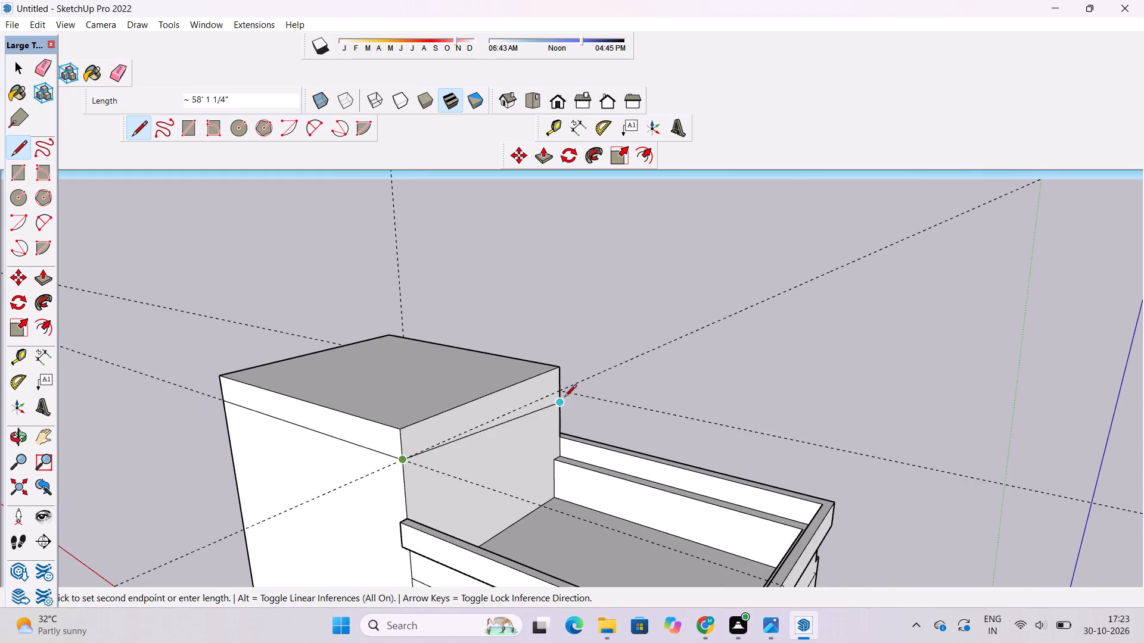
click(561, 391)
Draw a line along the horizontal guide on the roof block's front face, from the terrace-side corner to the vertical guide.
key(o)
drag(645, 427, 349, 441)
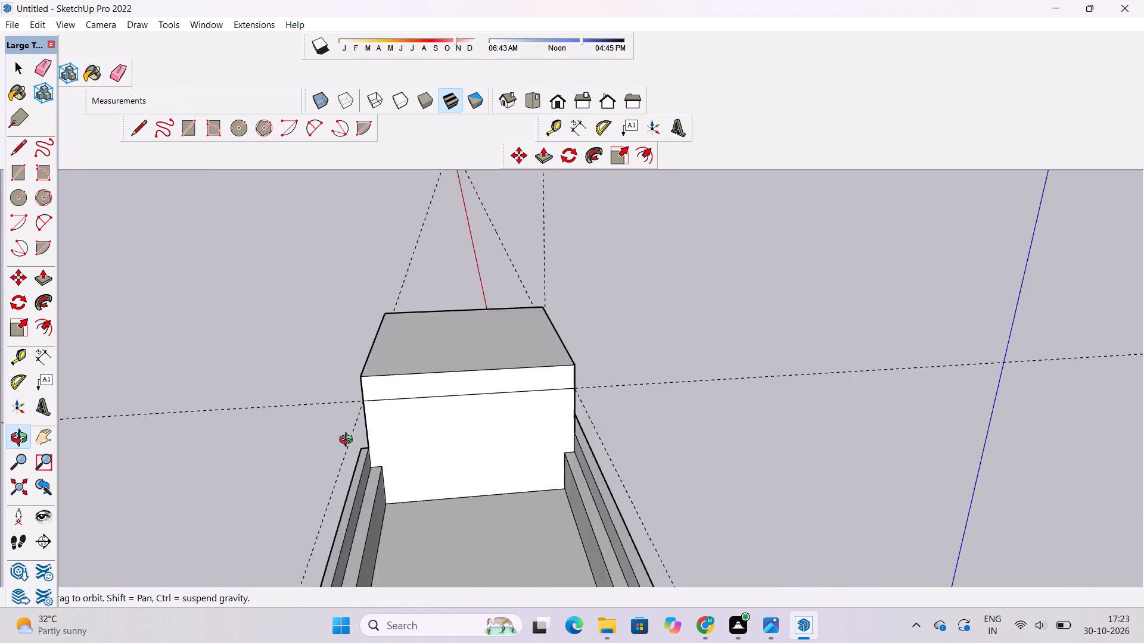
drag(349, 441, 163, 413)
drag(639, 468, 434, 448)
scroll(534, 401, up, 4)
shift+drag(629, 409, 494, 404)
drag(496, 405, 577, 423)
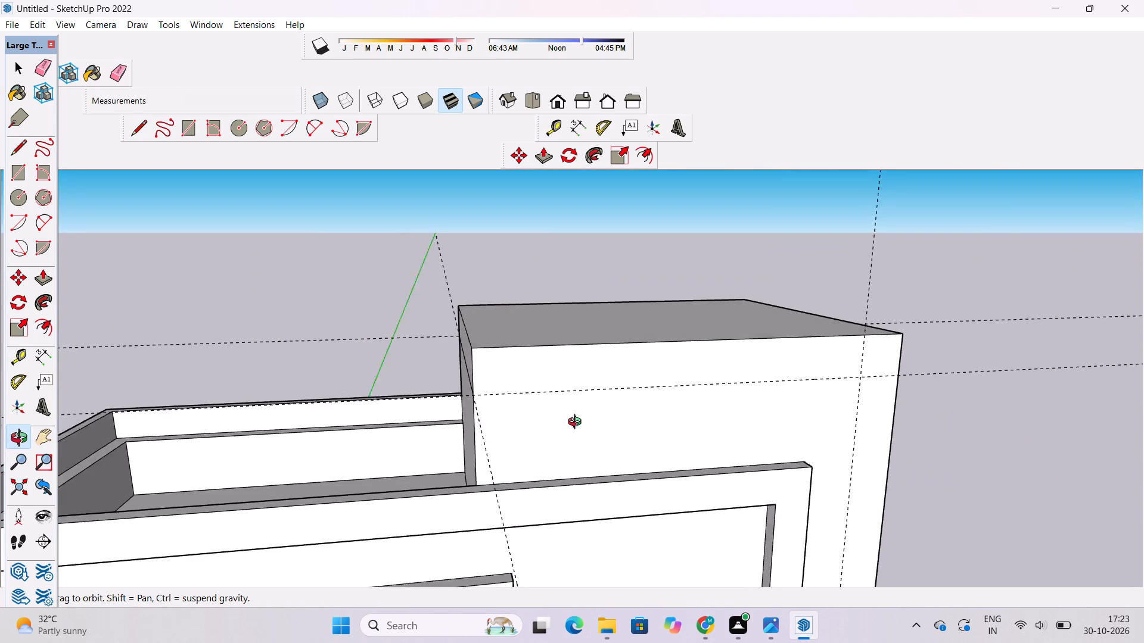
drag(577, 423, 599, 423)
shift+drag(608, 422, 535, 413)
key(l)
scroll(343, 394, down, 5)
scroll(412, 381, up, 4)
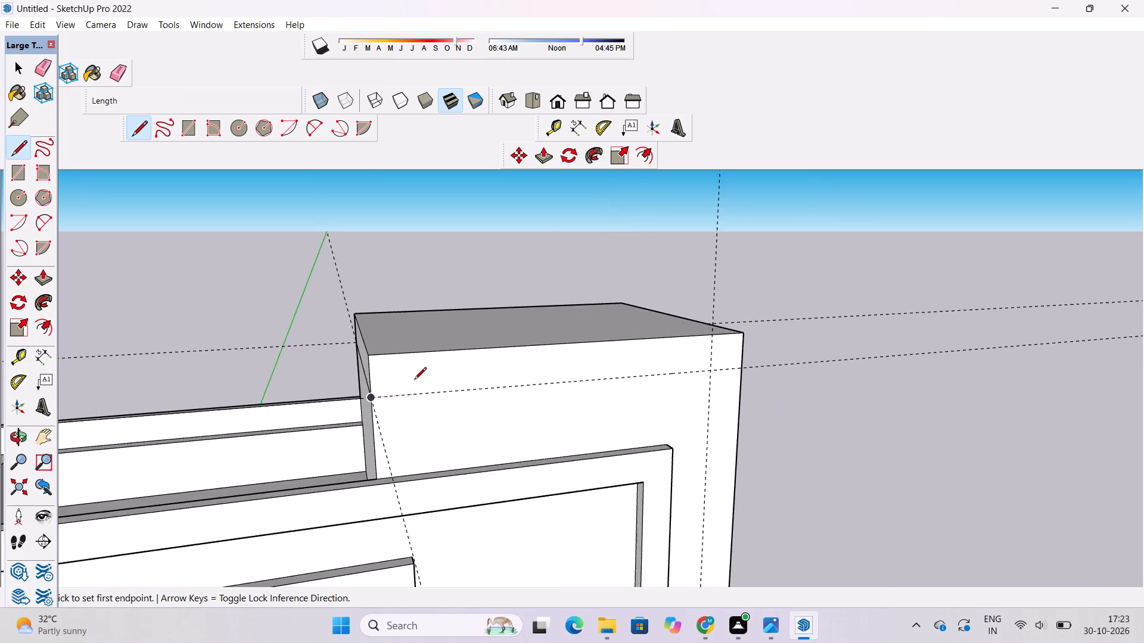
scroll(414, 380, up, 6)
click(341, 411)
scroll(340, 408, down, 4)
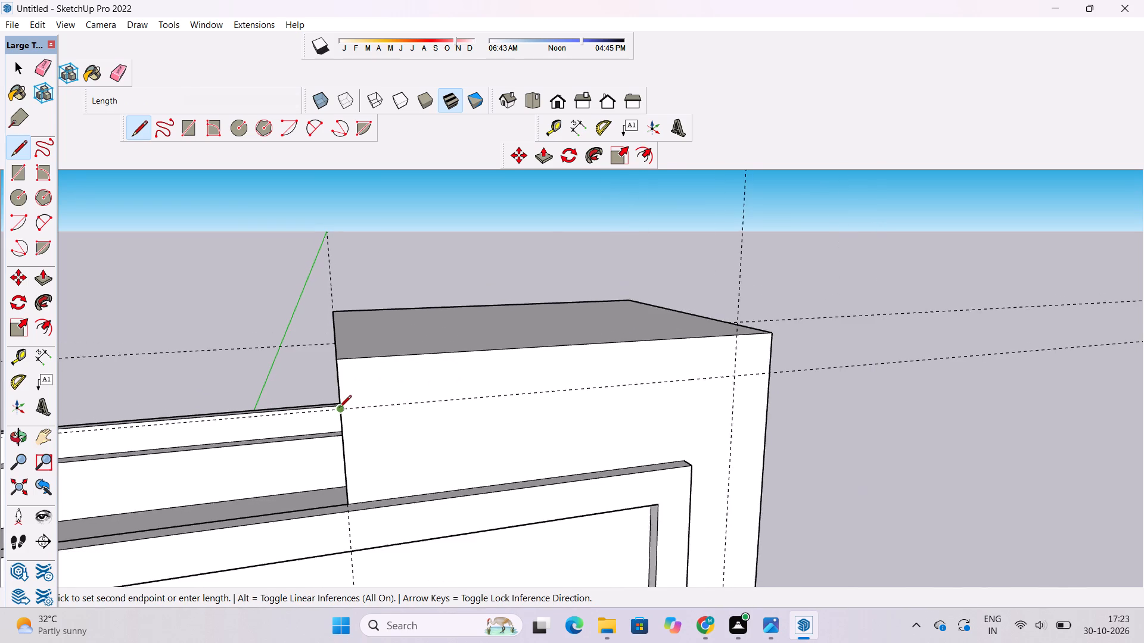
scroll(339, 408, down, 4)
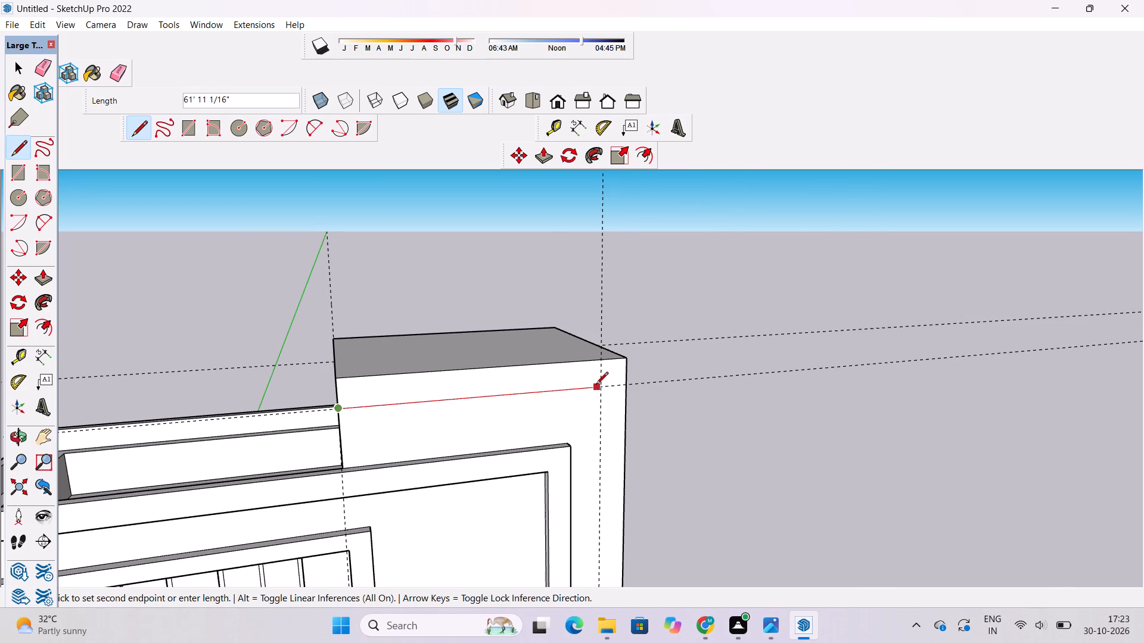
click(602, 389)
Continue the line down the vertical guide to the base of the front wall.
scroll(542, 298, down, 13)
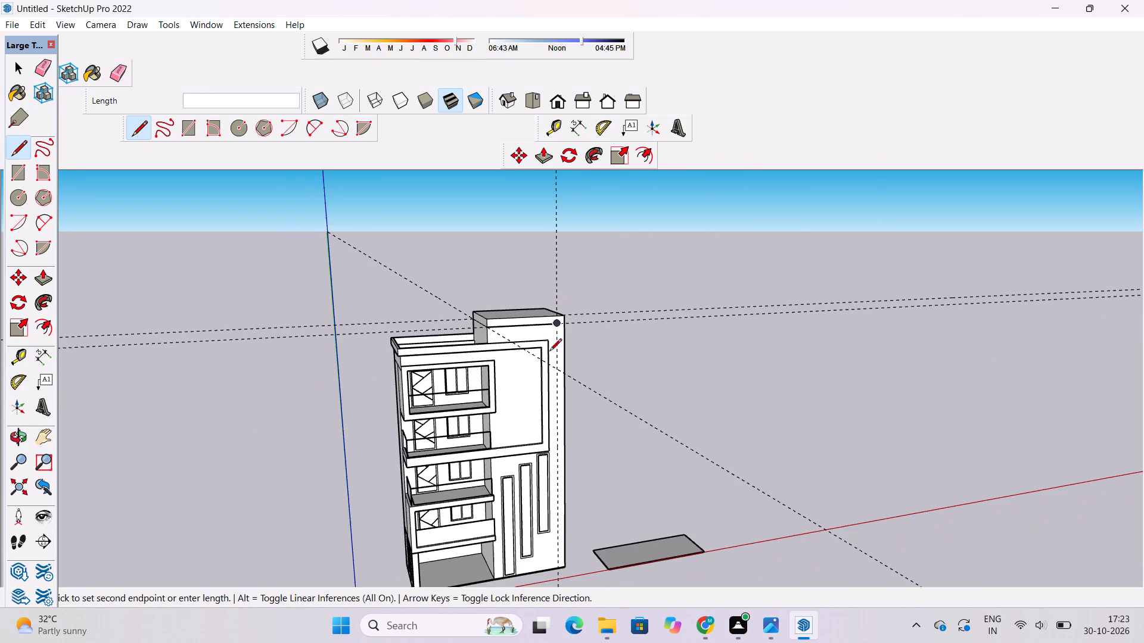
scroll(558, 555, up, 10)
scroll(531, 490, down, 6)
scroll(544, 562, up, 6)
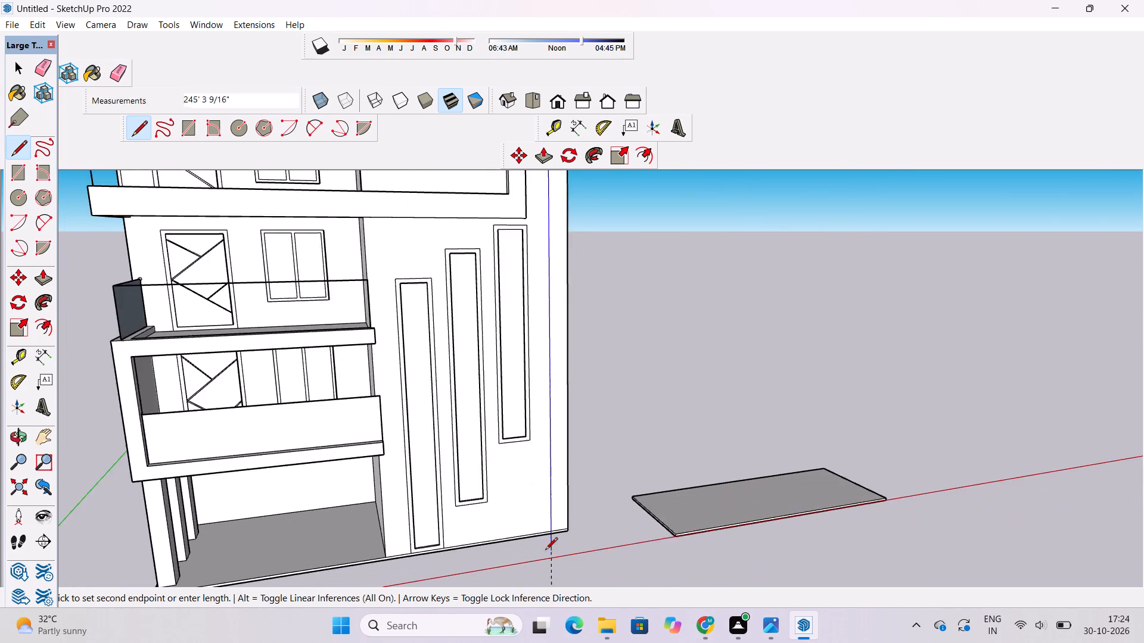
scroll(545, 551, up, 8)
click(558, 514)
scroll(561, 500, down, 4)
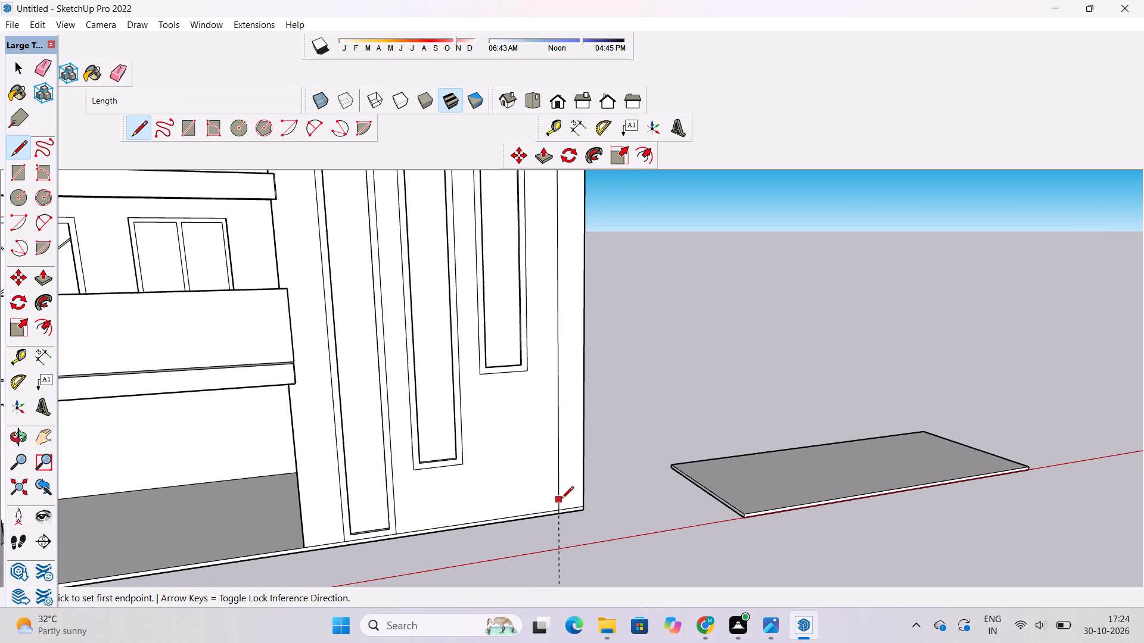
key(space)
Erase the vertical guide on the front wall.
text(o)
drag(666, 505, 573, 513)
scroll(571, 513, down, 5)
shift+drag(588, 513, 570, 526)
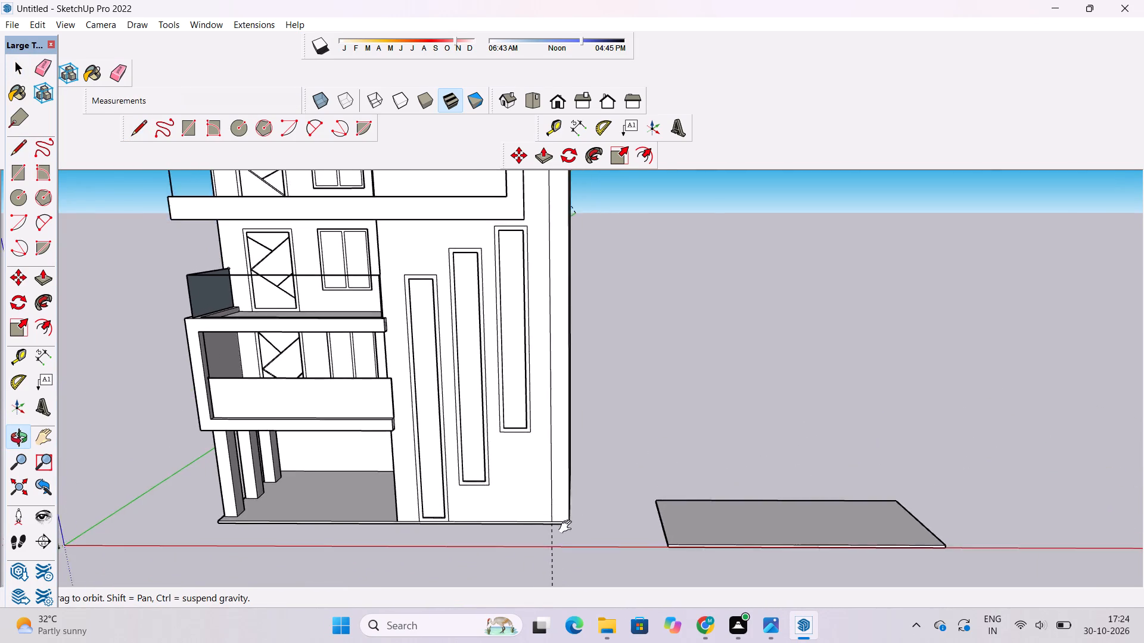
shift+drag(570, 532, 629, 515)
drag(648, 517, 691, 502)
key(e)
drag(620, 559, 608, 560)
key(space)
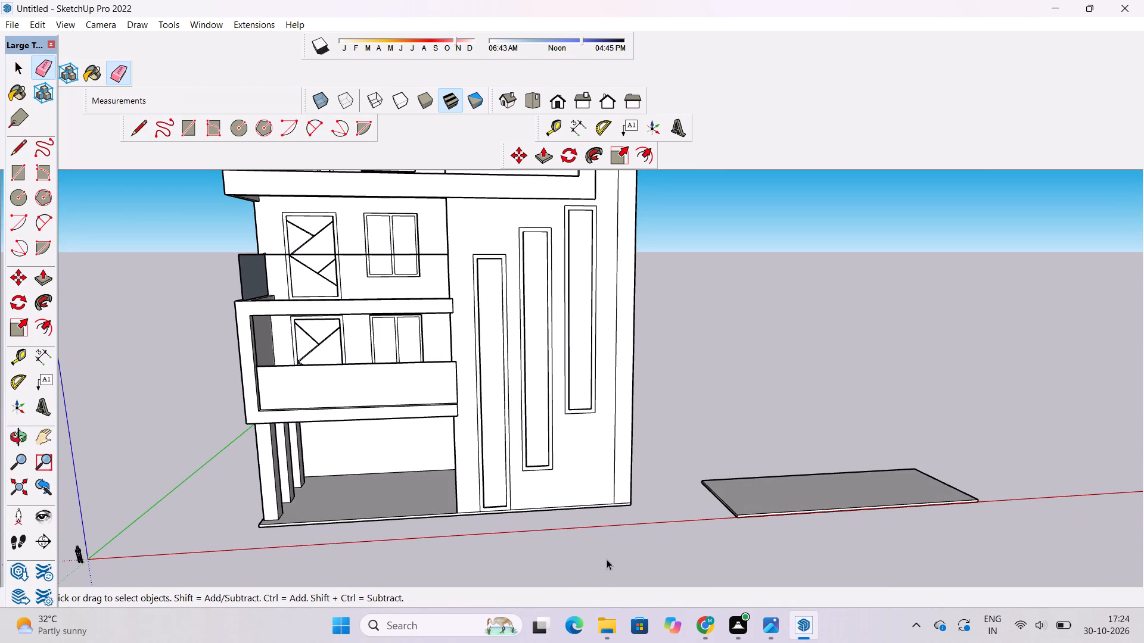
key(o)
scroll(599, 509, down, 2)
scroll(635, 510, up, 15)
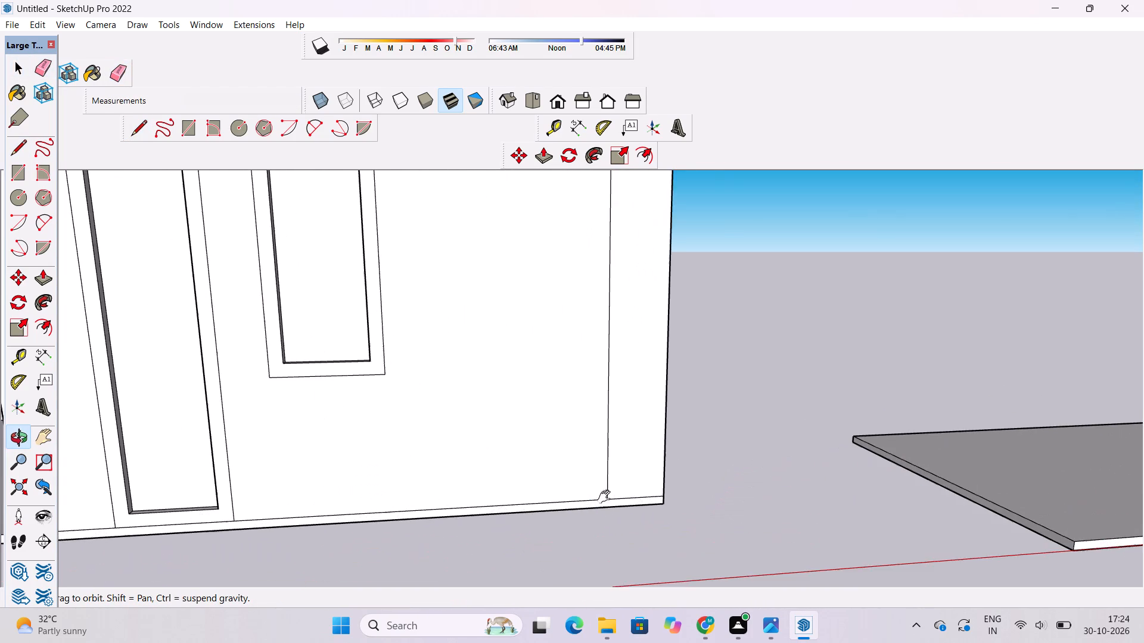
Extend the vertical band line 1' down through the base strip to the front wall's bottom edge.
shift+drag(620, 500, 591, 508)
key(l)
scroll(588, 509, up, 4)
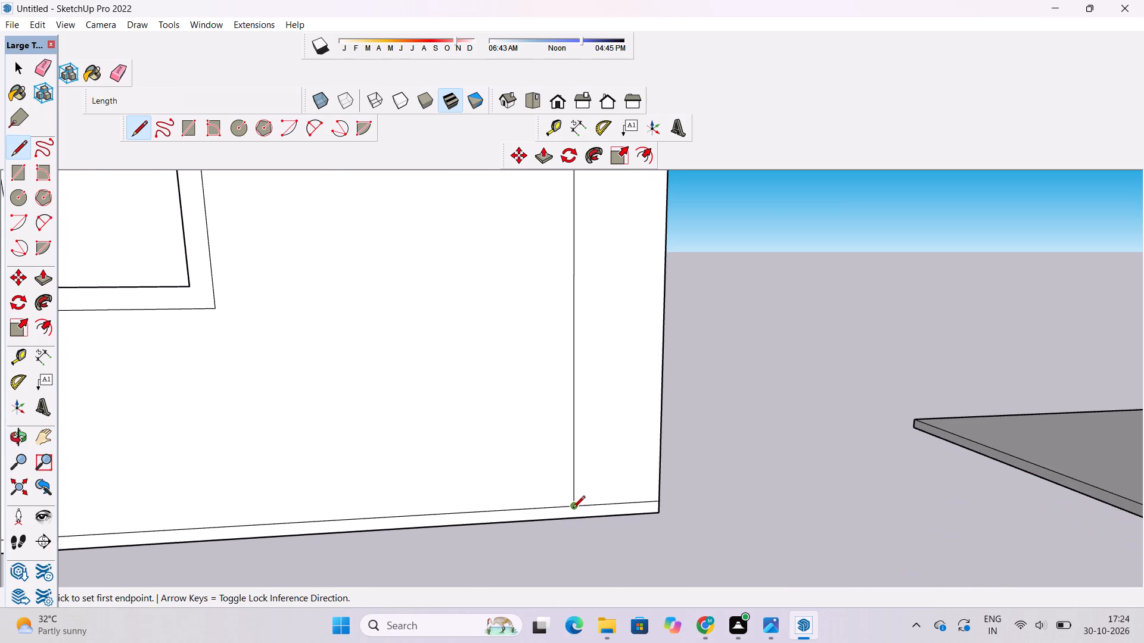
scroll(536, 538, down, 2)
scroll(567, 523, up, 1)
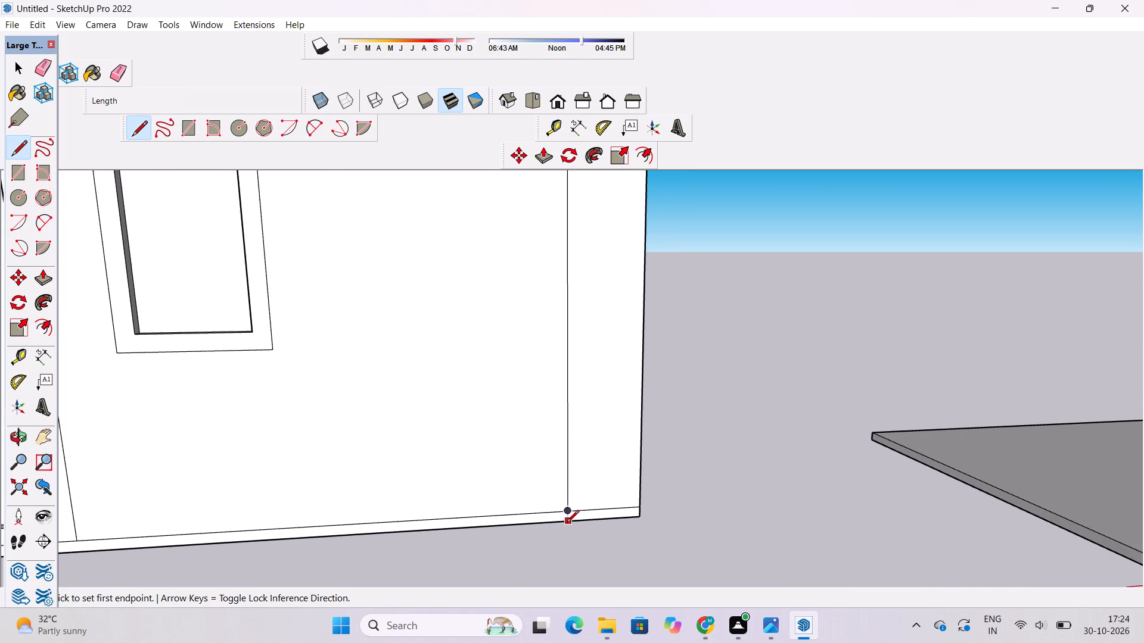
scroll(567, 523, up, 3)
click(567, 504)
click(573, 524)
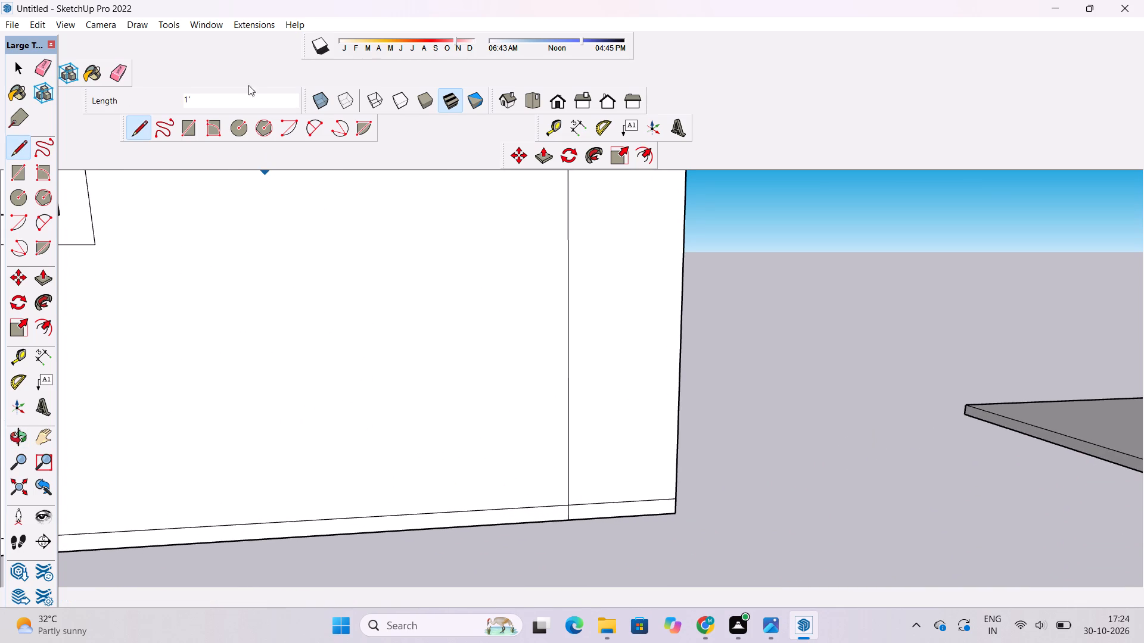
Erase the base-strip line between the vertical band line and the front wall's outer corner.
click(117, 79)
drag(615, 509, 614, 498)
Erase the remaining dashed guides around the roof block.
scroll(416, 584, down, 13)
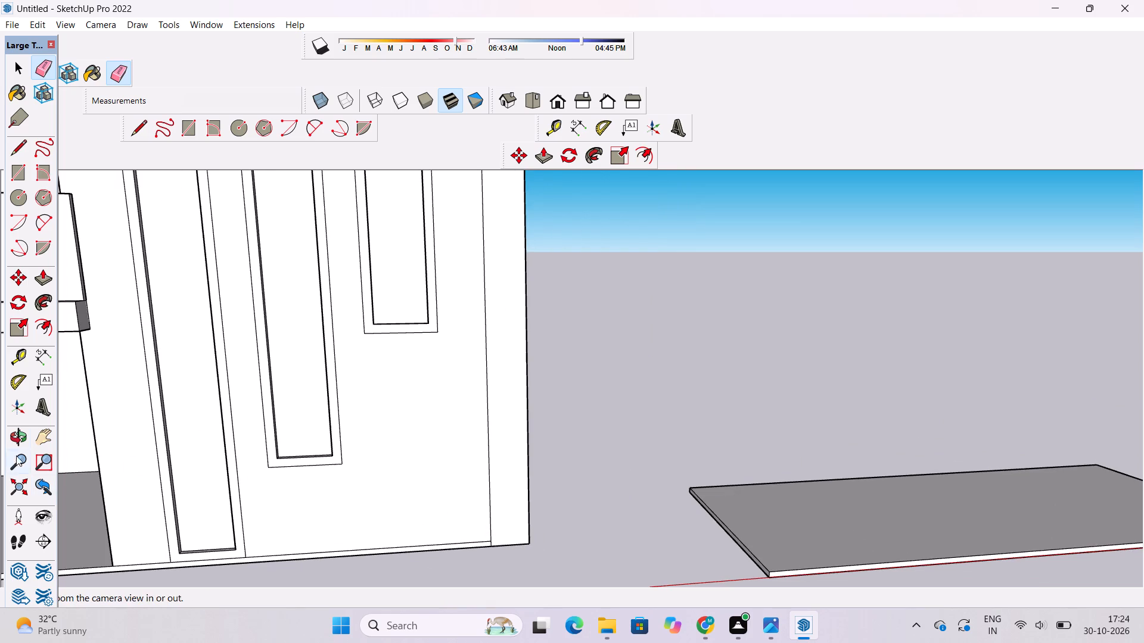
click(15, 436)
scroll(433, 521, down, 15)
drag(559, 515, 471, 551)
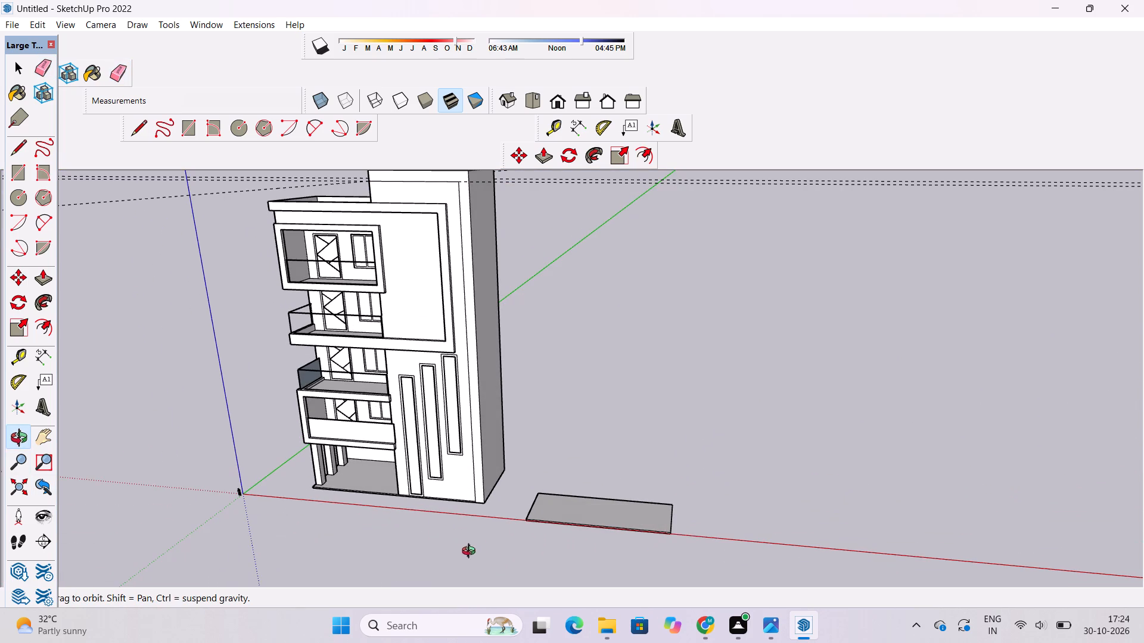
shift+drag(483, 472, 498, 504)
shift+drag(502, 510, 694, 533)
shift+drag(733, 320, 688, 319)
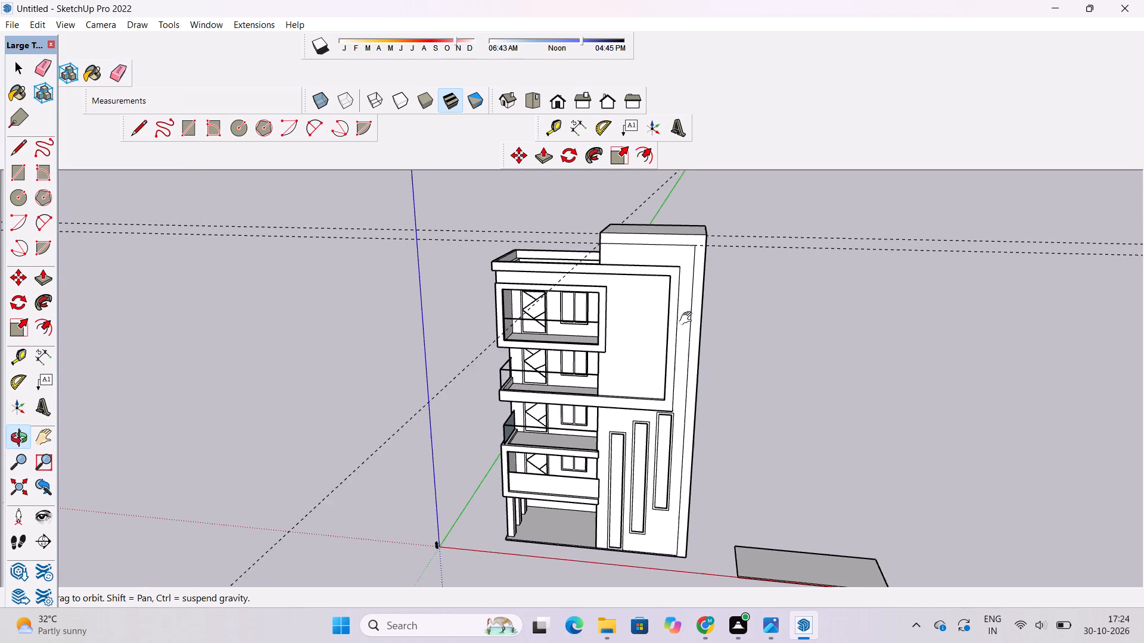
shift+drag(688, 319, 702, 371)
shift+drag(702, 371, 664, 371)
key(e)
drag(415, 213, 422, 253)
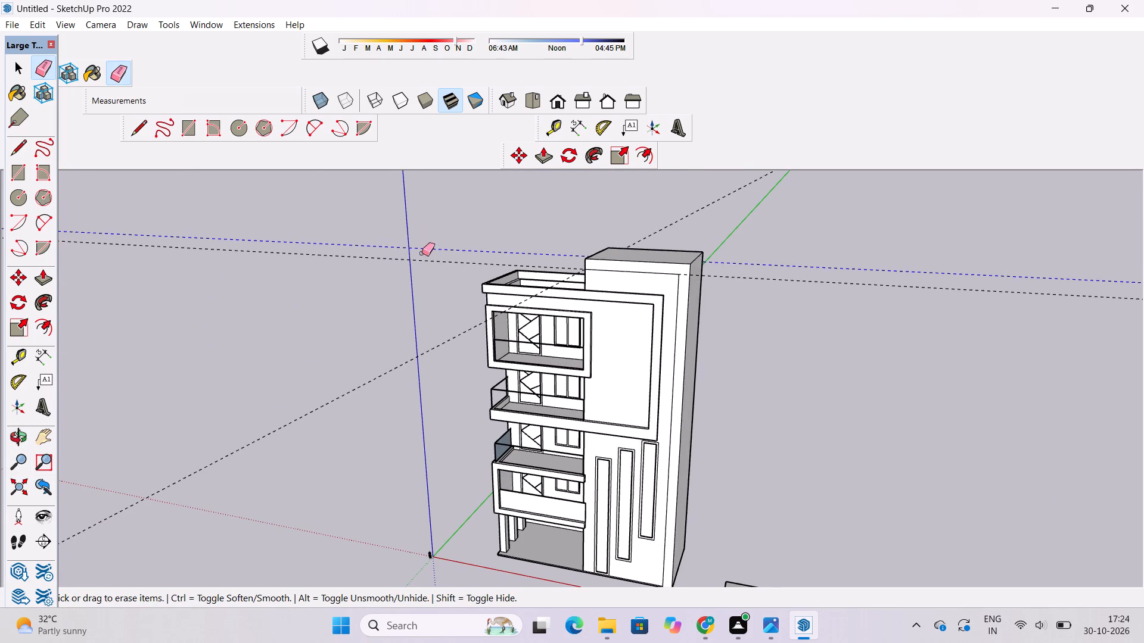
drag(422, 253, 432, 360)
Push/Pull the L-shaped band on the building's front face outward by 6'.
scroll(743, 278, up, 5)
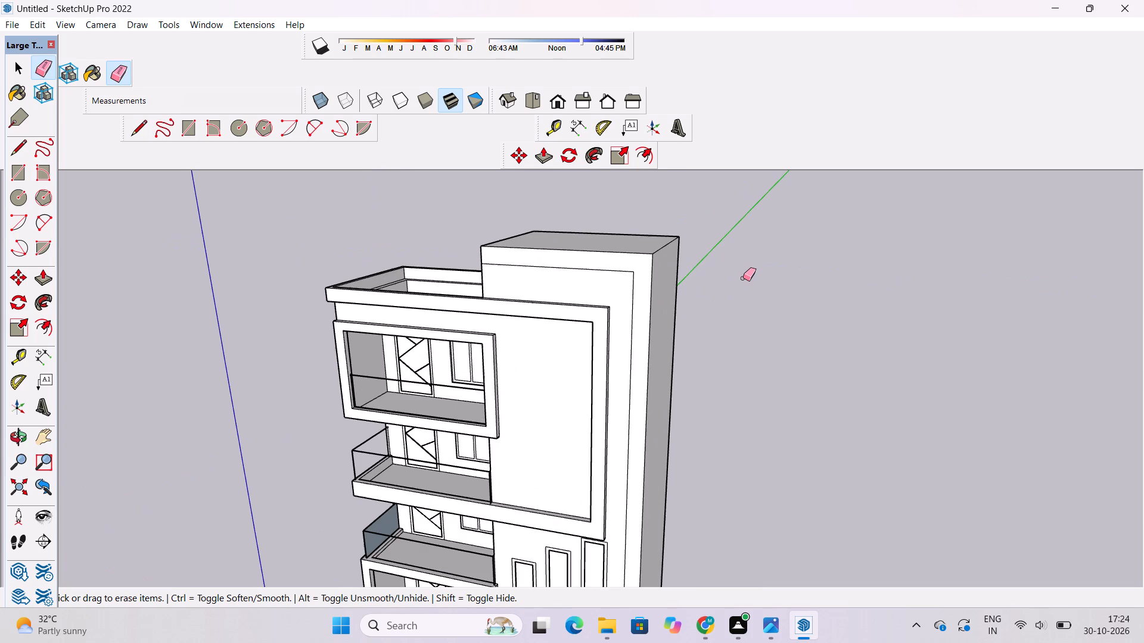
key(p)
scroll(733, 272, down, 4)
scroll(674, 242, down, 4)
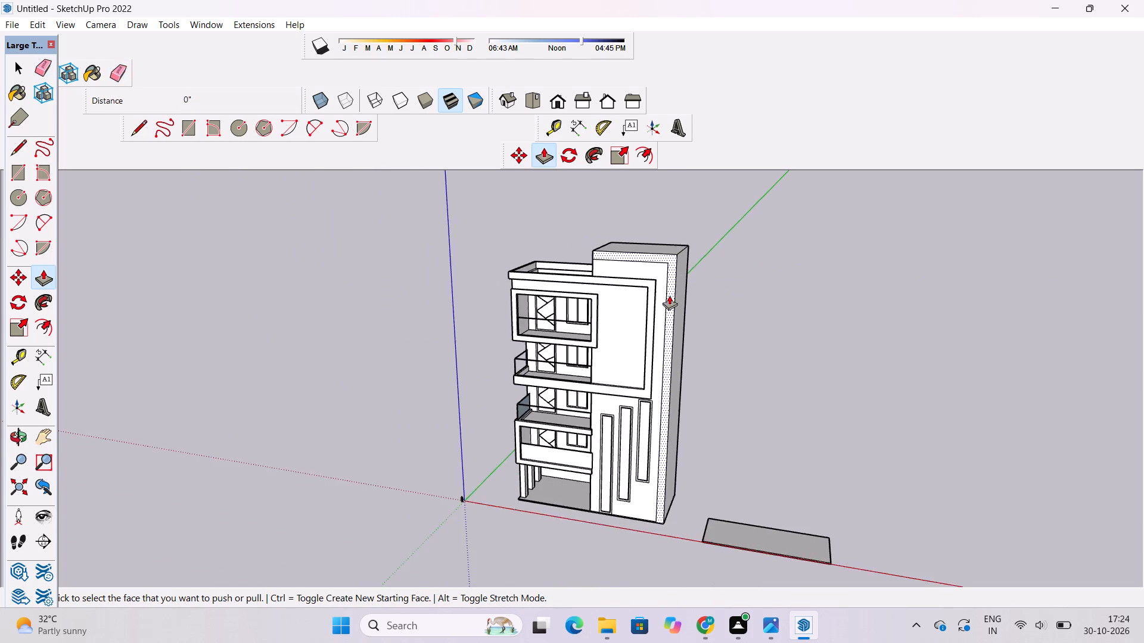
scroll(669, 305, up, 4)
click(670, 294)
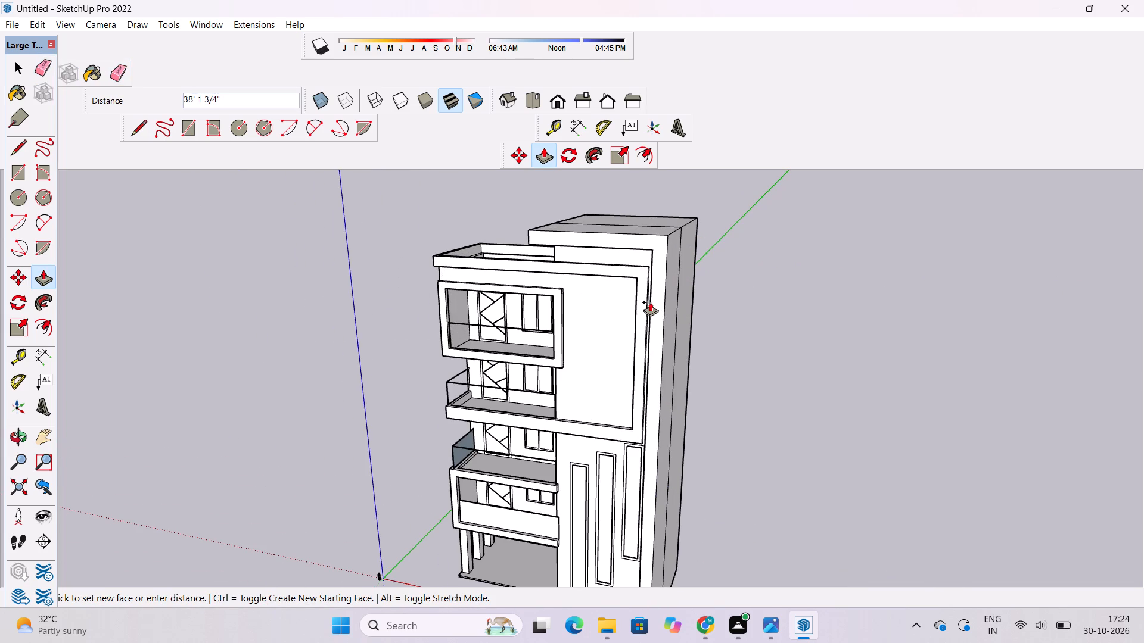
text(6')
key(Return)
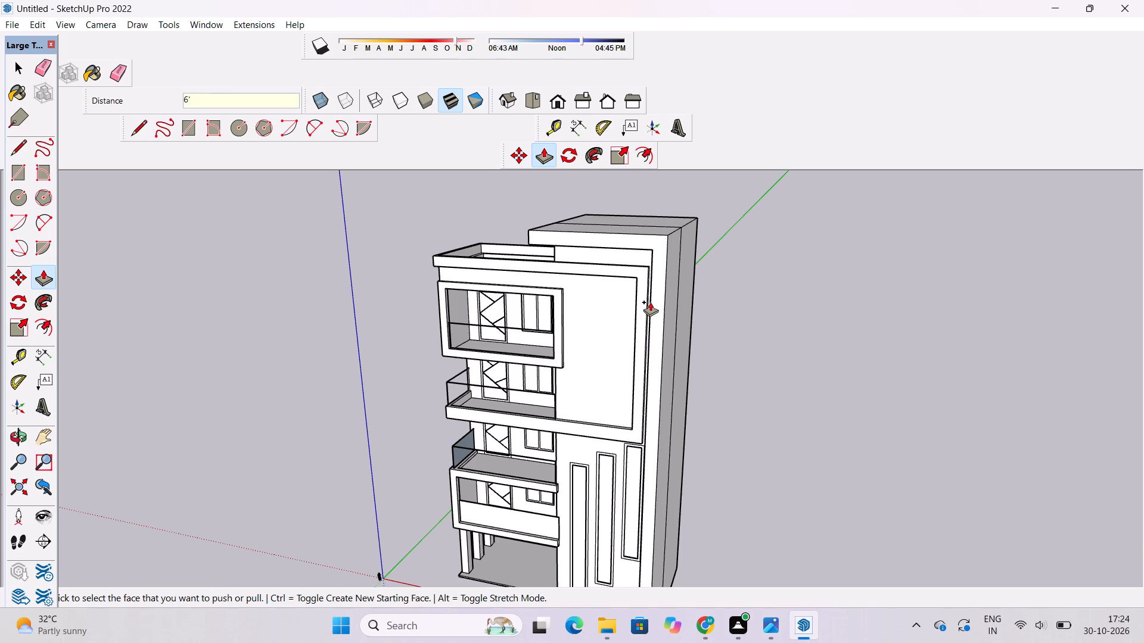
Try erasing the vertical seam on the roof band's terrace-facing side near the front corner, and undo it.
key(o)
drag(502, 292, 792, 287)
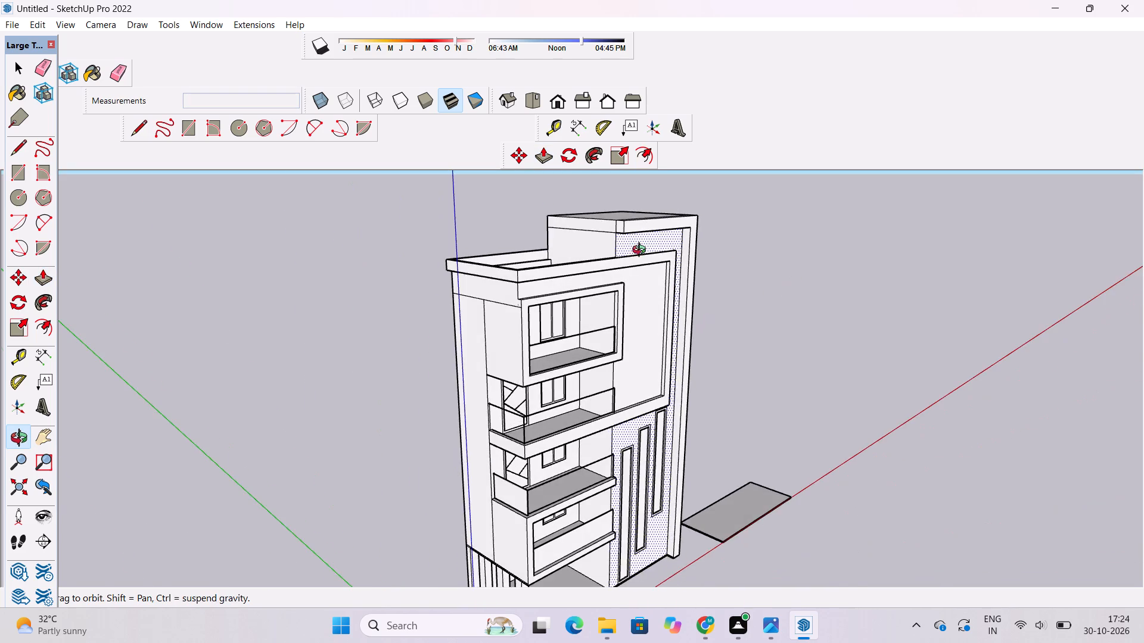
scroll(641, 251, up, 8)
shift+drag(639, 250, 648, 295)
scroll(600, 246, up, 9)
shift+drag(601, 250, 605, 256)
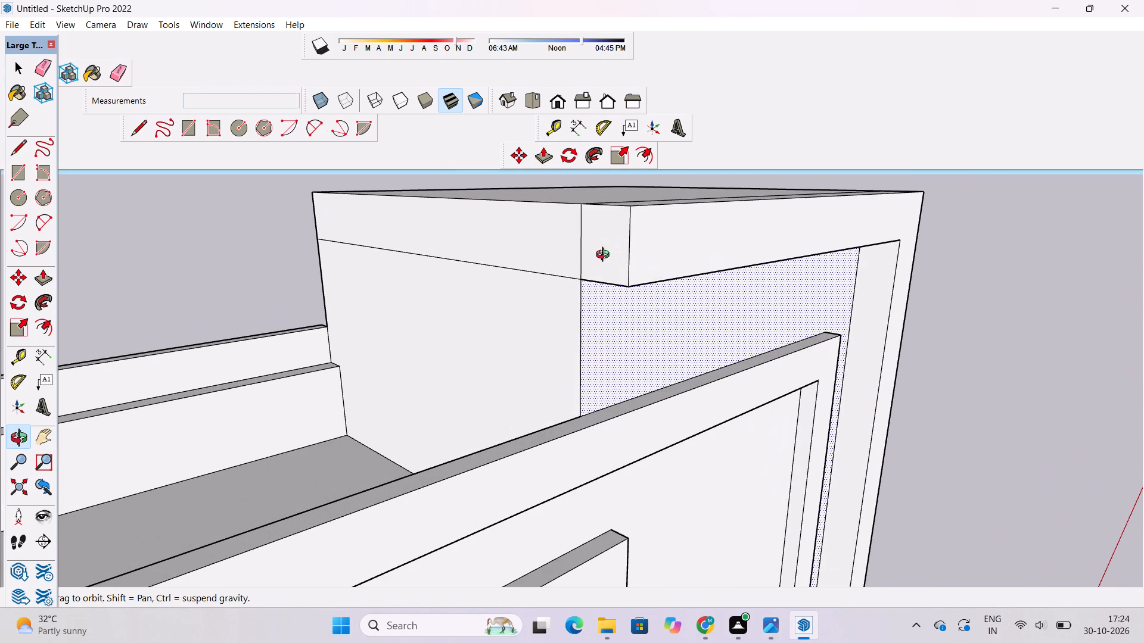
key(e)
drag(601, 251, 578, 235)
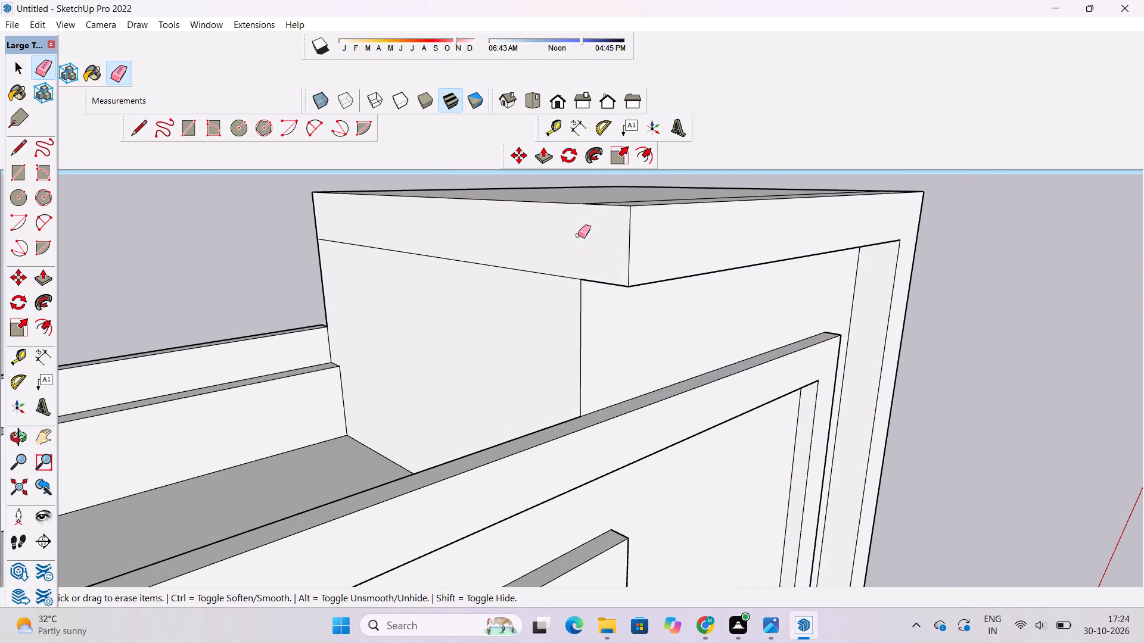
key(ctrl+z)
Push/Pull the roof block's terrace-facing band outward by 6'.
key(p)
click(569, 236)
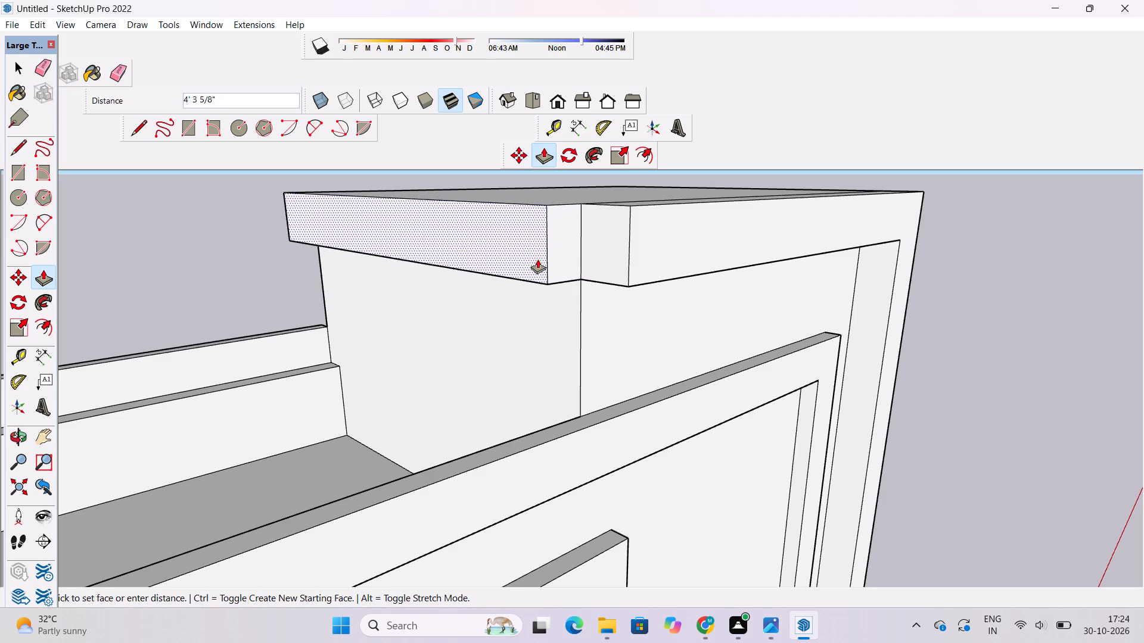
text(6')
key(Return)
Push/Pull the front band's end face 6' to meet the terrace-facing band and fill the open corner.
click(614, 251)
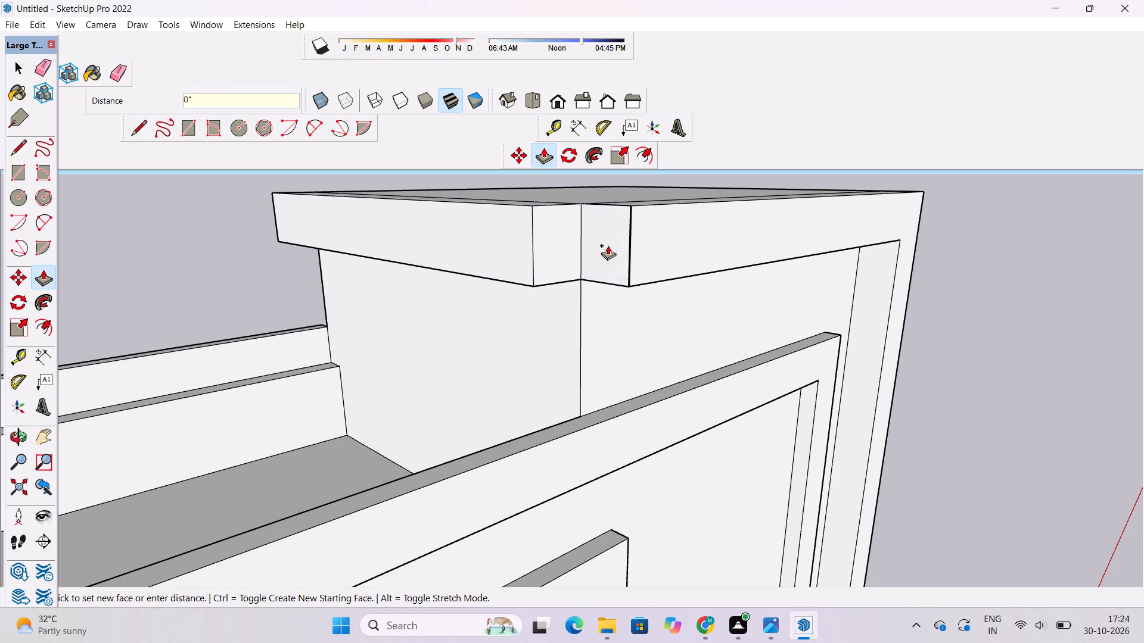
click(530, 204)
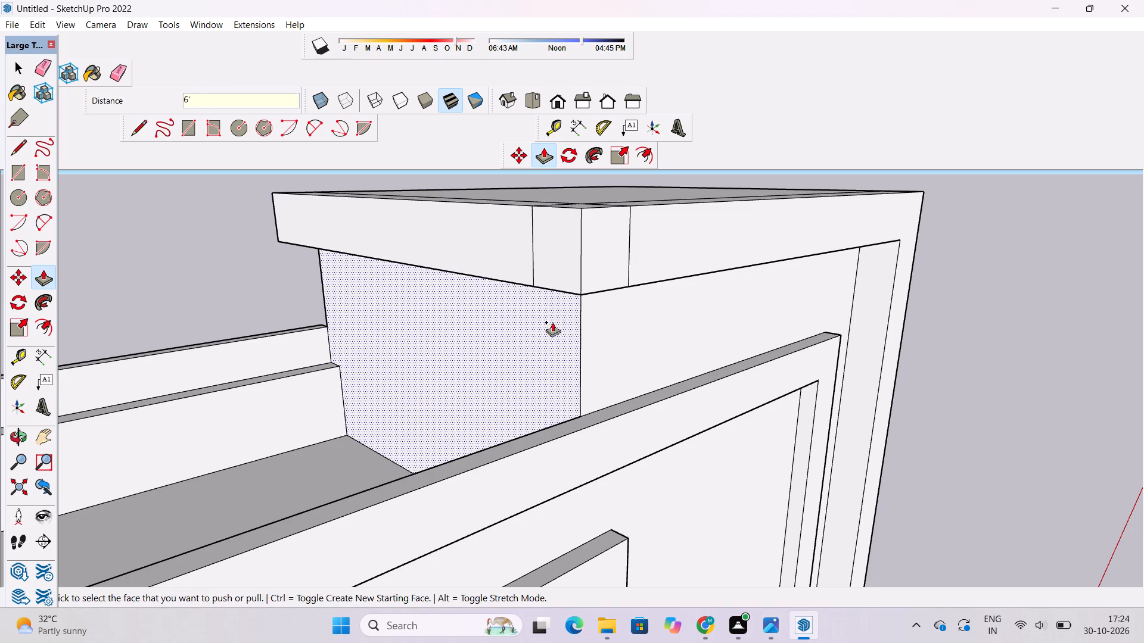
Erase the seam lines on the underside of the overhanging roof band's corner.
key(o)
scroll(609, 280, down, 6)
drag(694, 299, 623, 319)
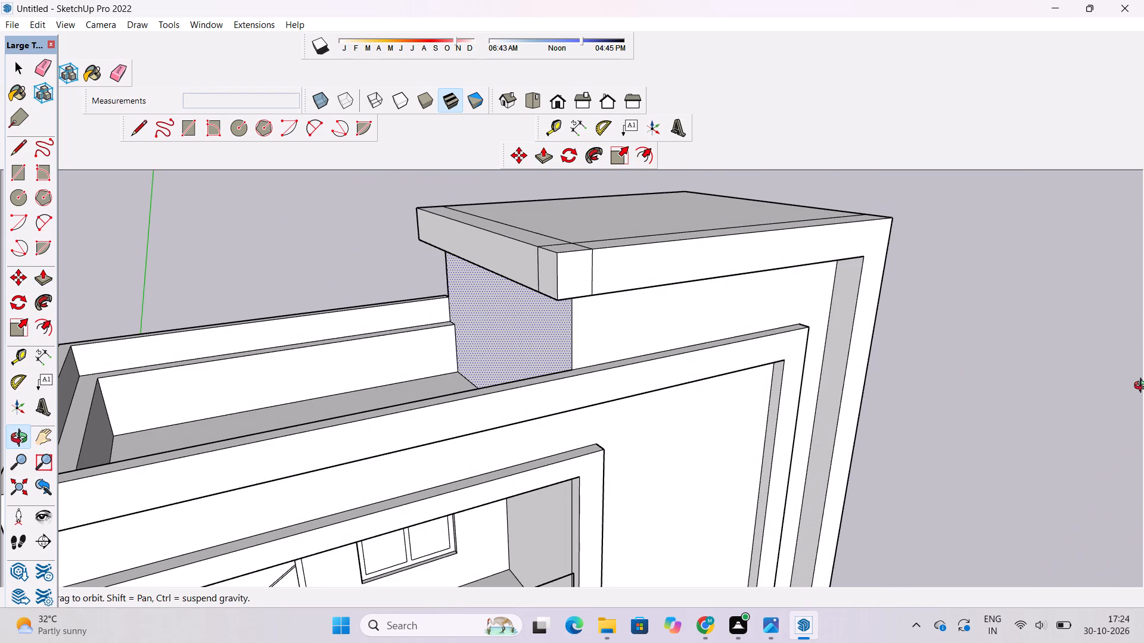
scroll(501, 301, down, 7)
shift+drag(499, 302, 506, 320)
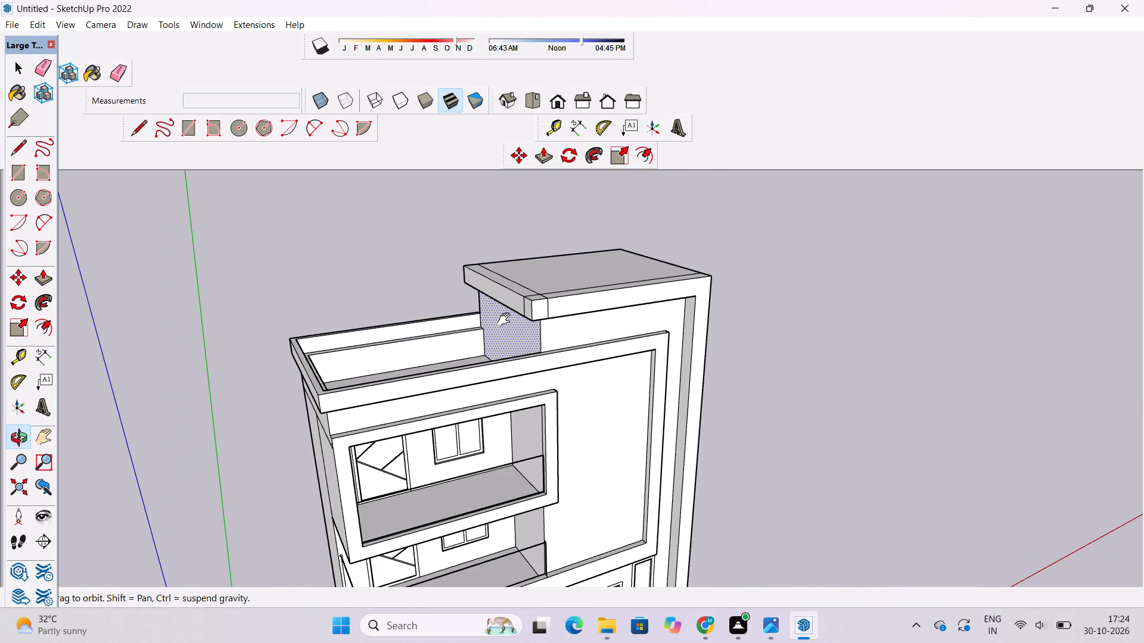
key(space)
click(381, 266)
key(o)
shift+drag(404, 324, 459, 338)
scroll(525, 317, up, 3)
shift+drag(581, 316, 569, 336)
drag(565, 344, 487, 374)
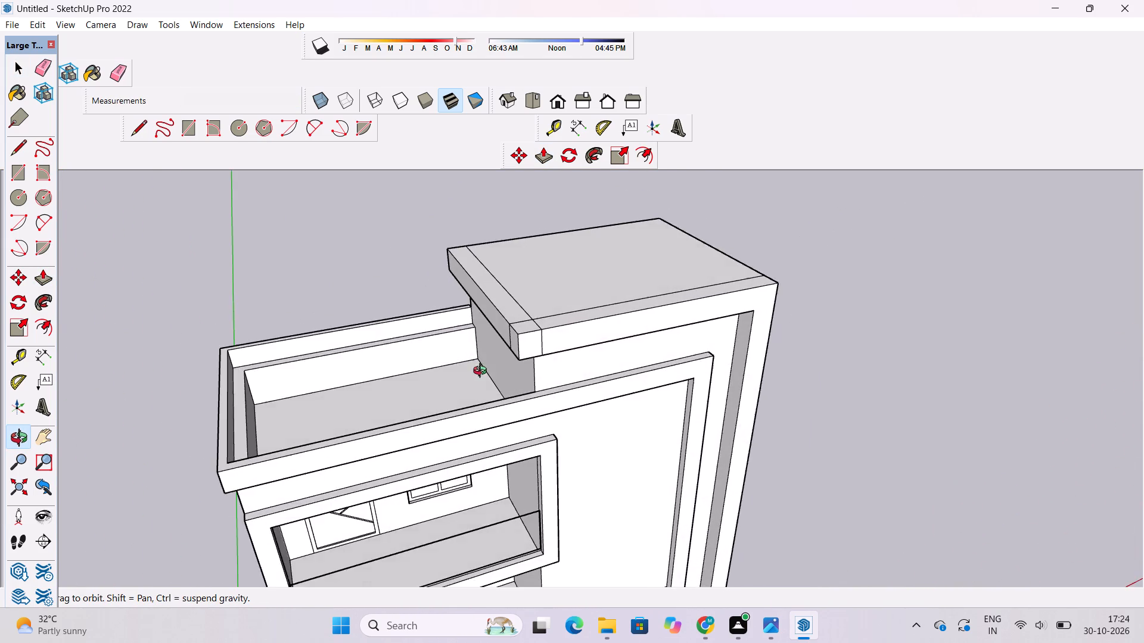
scroll(500, 329, up, 4)
drag(576, 366, 509, 228)
shift+drag(520, 254, 561, 326)
drag(565, 348, 549, 254)
scroll(528, 311, up, 2)
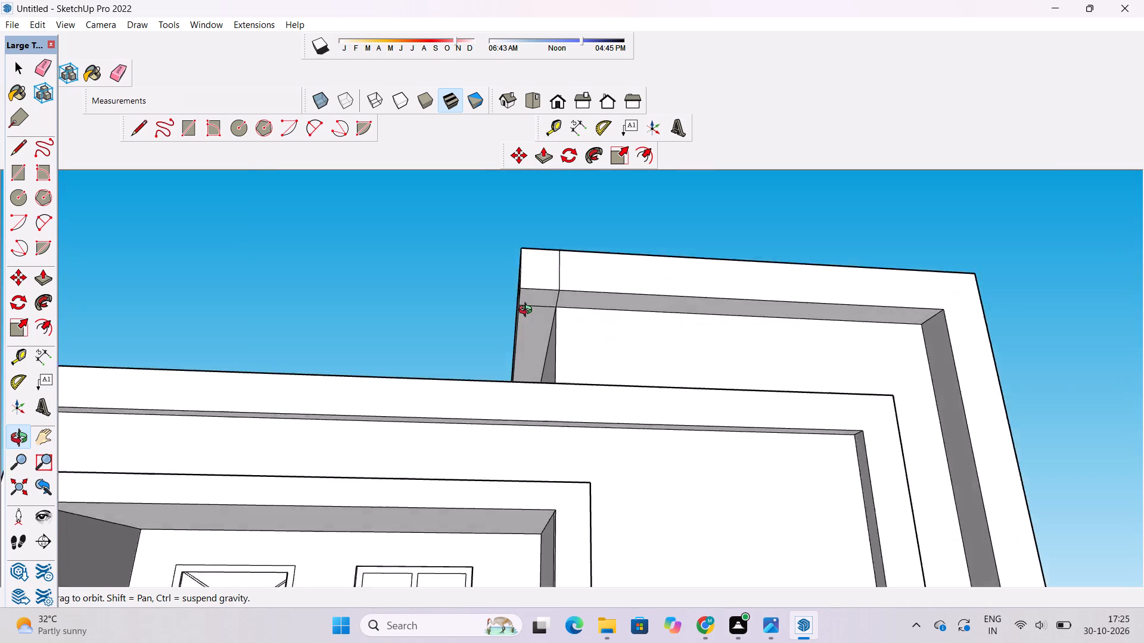
scroll(528, 311, up, 8)
shift+drag(577, 296, 577, 316)
drag(576, 320, 576, 294)
key(e)
drag(585, 280, 580, 286)
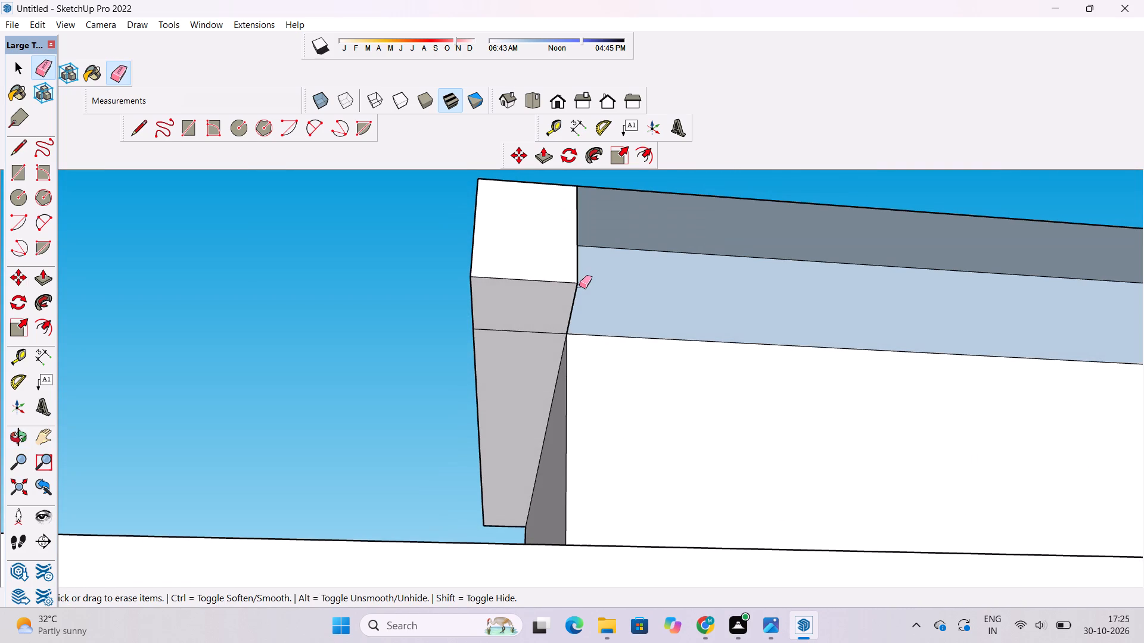
key(ctrl+z)
drag(578, 297, 521, 345)
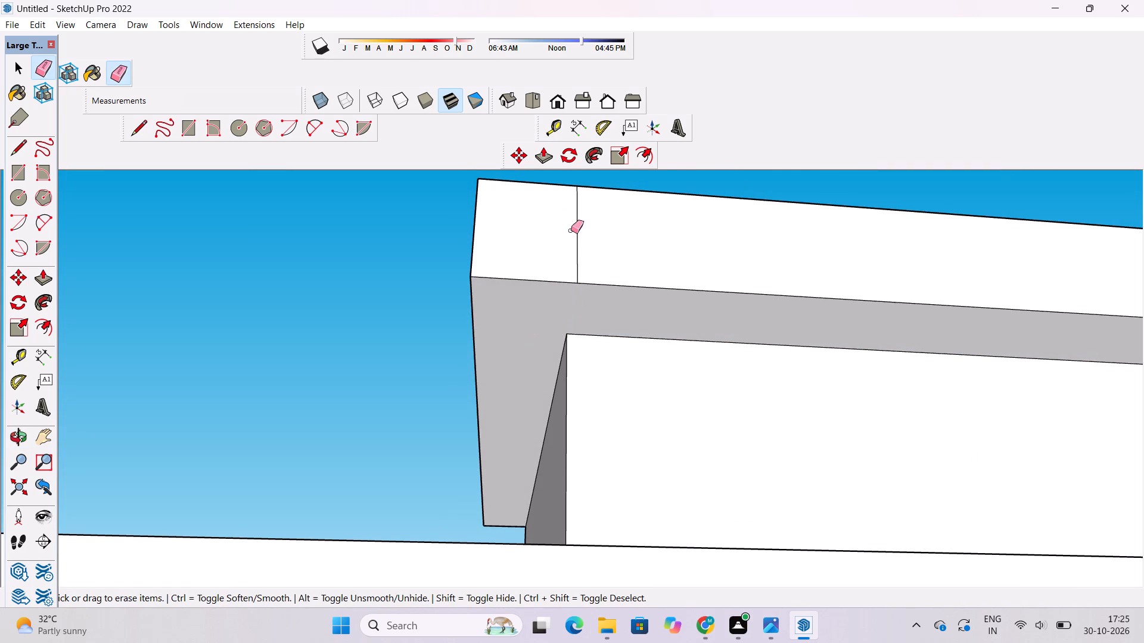
Erase the vertical seams on the front and terrace-facing sides of the roof band's corner.
drag(575, 229, 576, 245)
drag(576, 245, 585, 257)
key(o)
drag(496, 264, 561, 316)
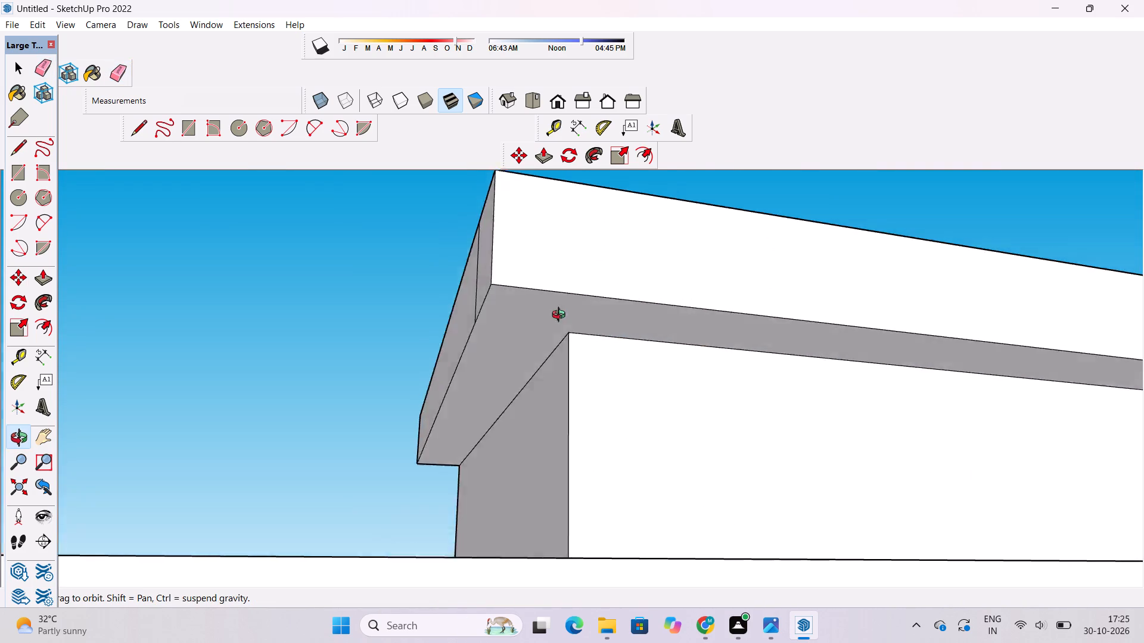
drag(561, 316, 656, 471)
shift+drag(543, 373, 547, 307)
shift+drag(547, 307, 540, 380)
shift+drag(529, 295, 521, 353)
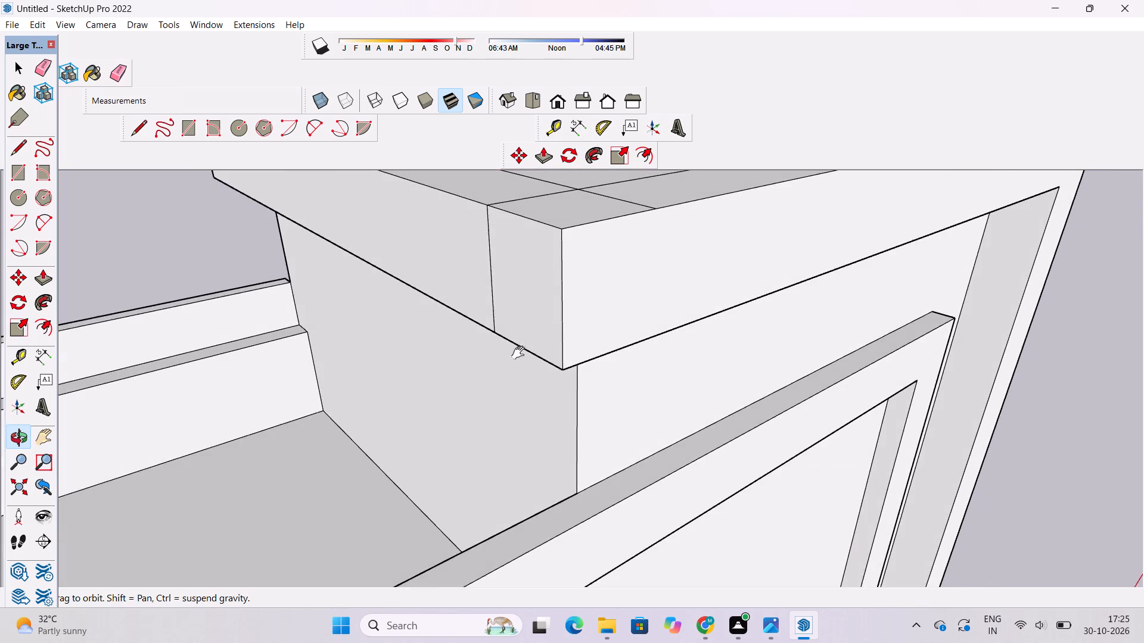
shift+drag(521, 353, 514, 427)
drag(514, 428, 523, 406)
key(e)
drag(521, 385, 475, 382)
key(space)
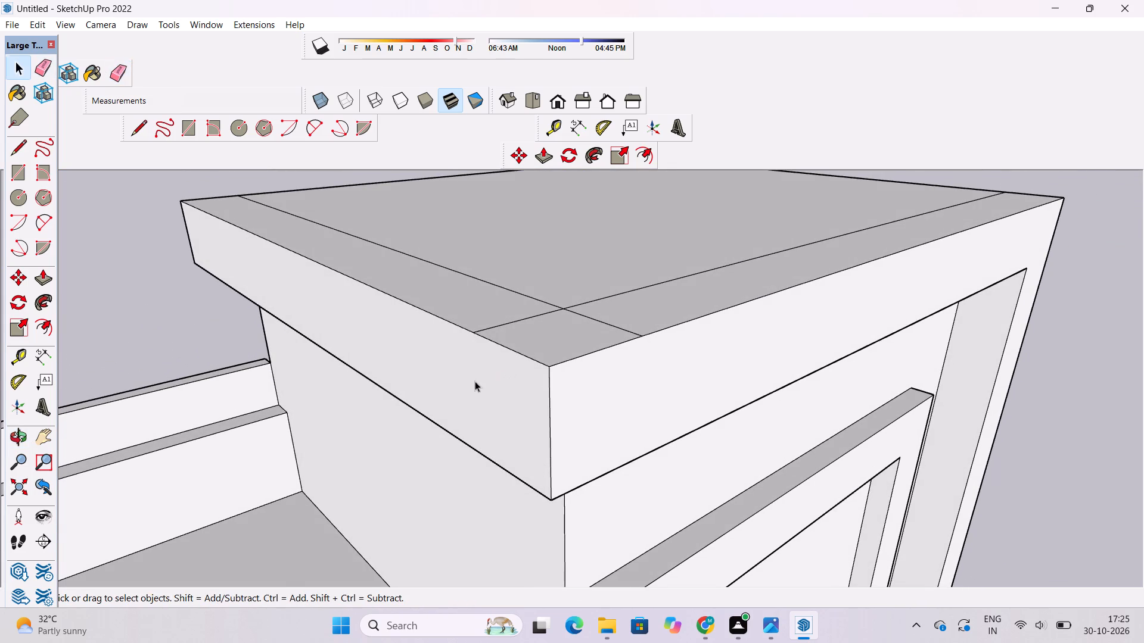
Erase the two crossing seam lines on top of the roof block.
text(o)
scroll(486, 372, down, 5)
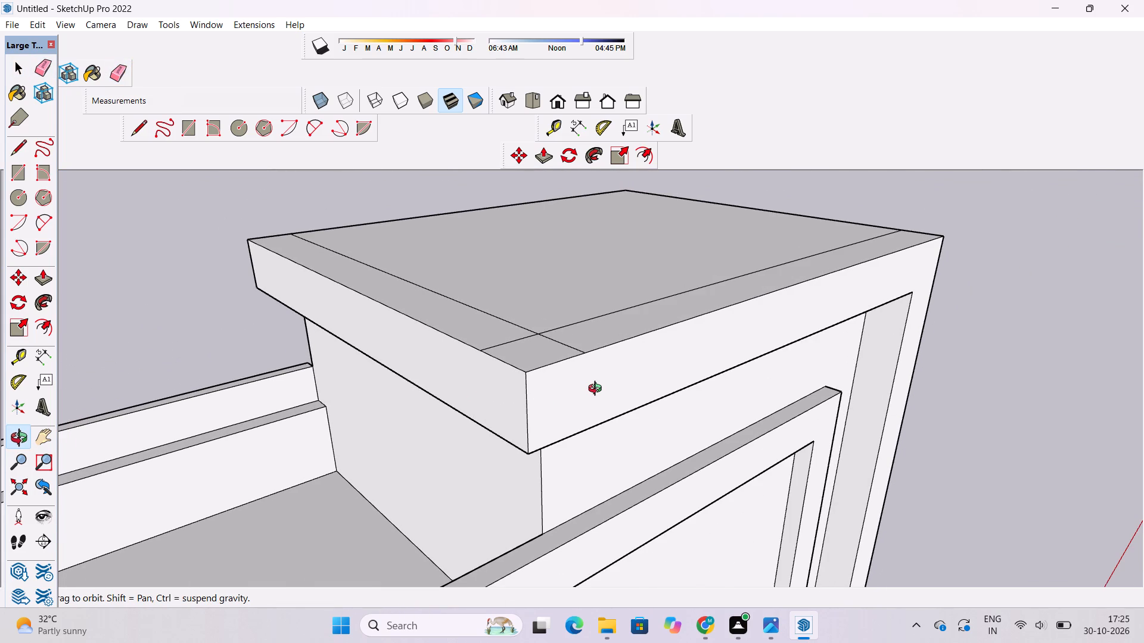
shift+drag(595, 369, 582, 410)
shift+drag(580, 411, 534, 442)
shift+drag(502, 382, 507, 398)
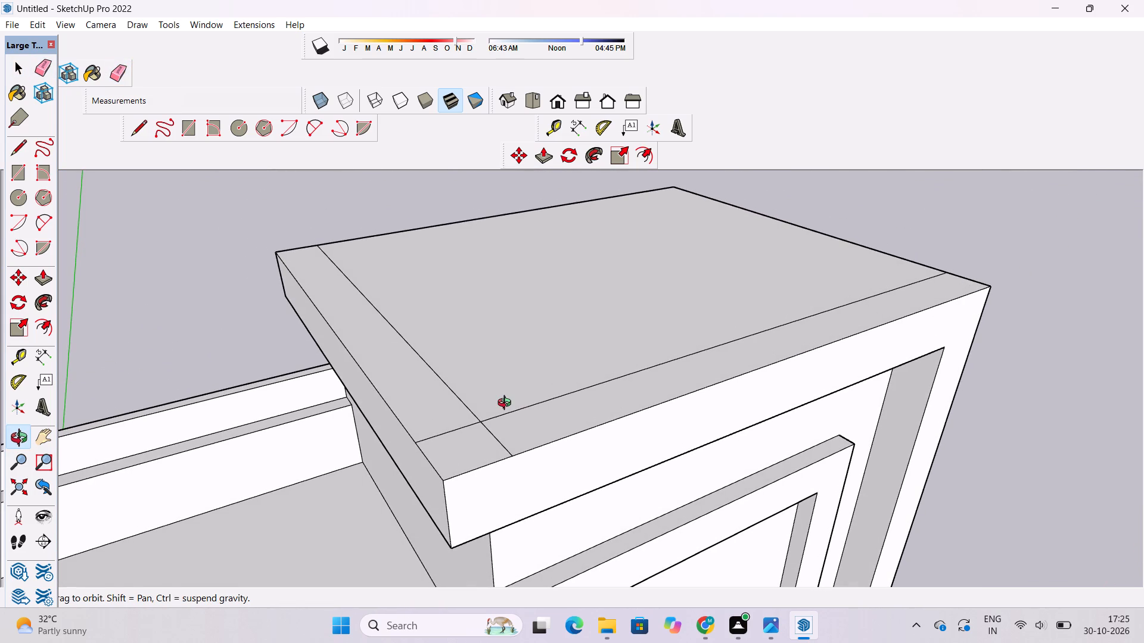
key(e)
drag(494, 386, 481, 420)
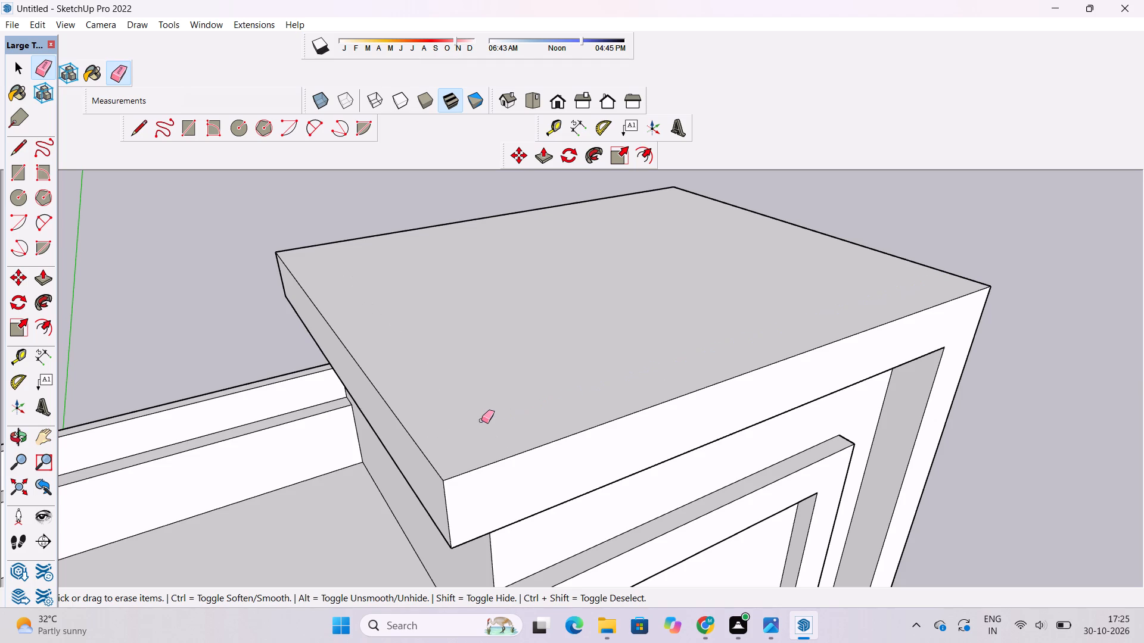
Examine the projecting roof band and the whole front facade down to the ground-floor entrance.
key(o)
drag(539, 445, 483, 293)
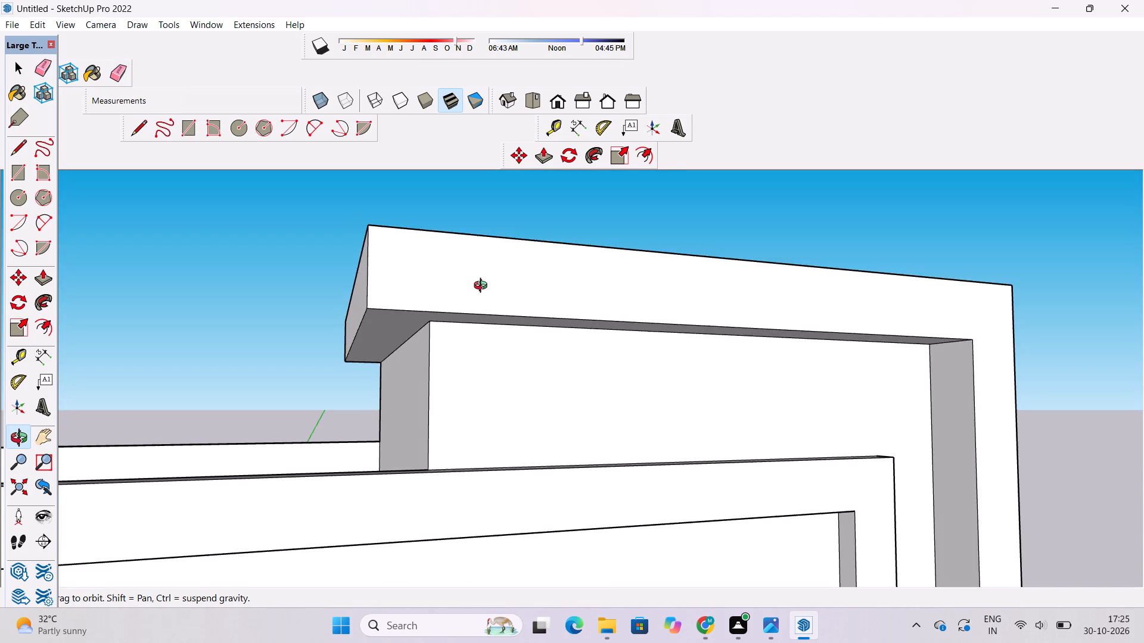
scroll(483, 287, down, 5)
scroll(515, 351, down, 3)
shift+drag(535, 361, 561, 262)
scroll(562, 257, down, 8)
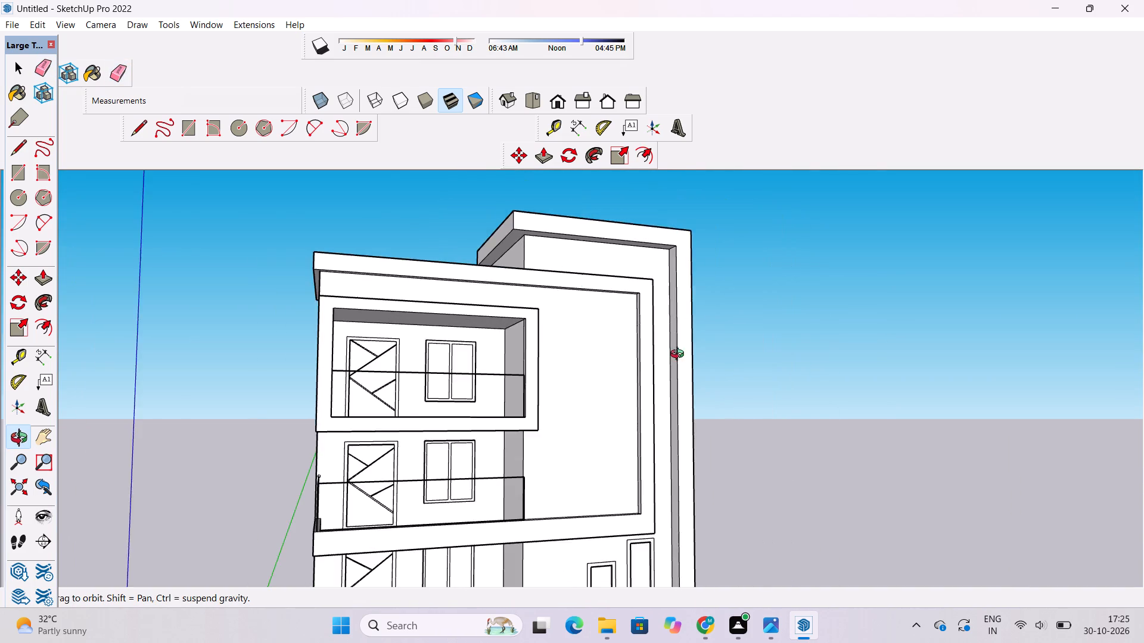
shift+drag(676, 349, 645, 236)
scroll(645, 238, down, 3)
drag(676, 329, 555, 370)
scroll(551, 354, down, 4)
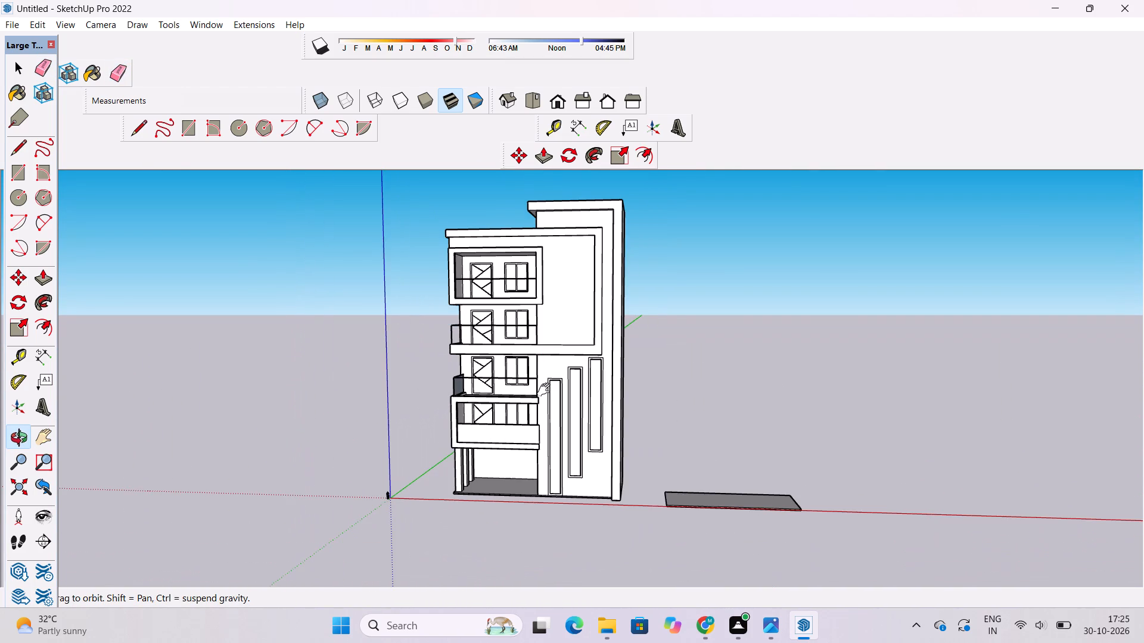
shift+click(546, 391)
shift+drag(552, 392, 509, 391)
drag(517, 397, 554, 408)
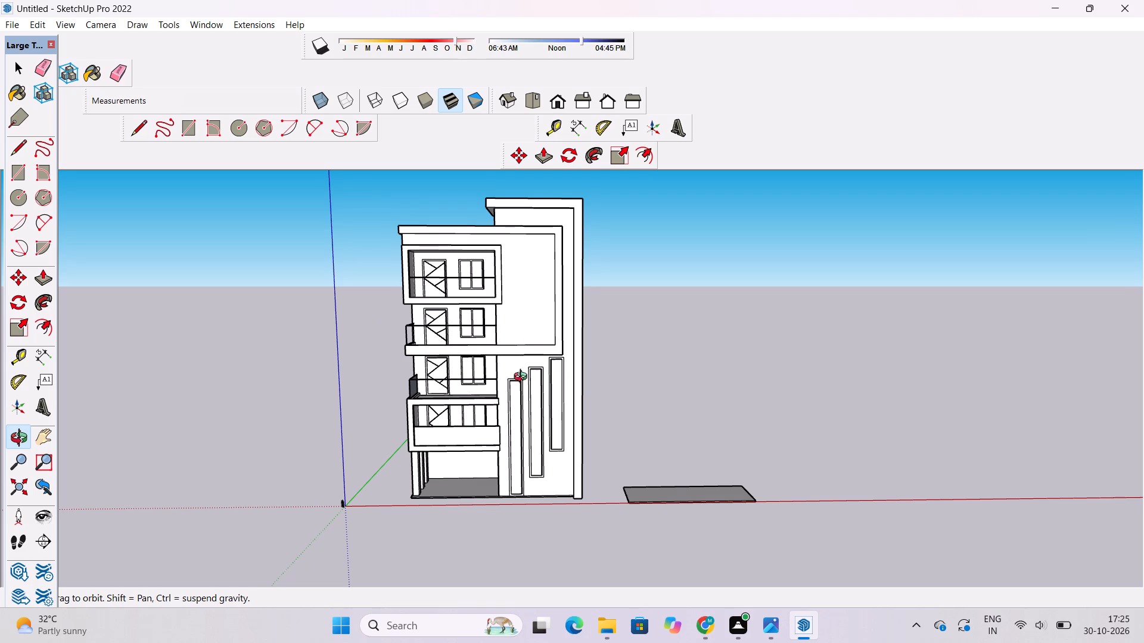
scroll(475, 470, up, 4)
shift+drag(469, 487, 495, 483)
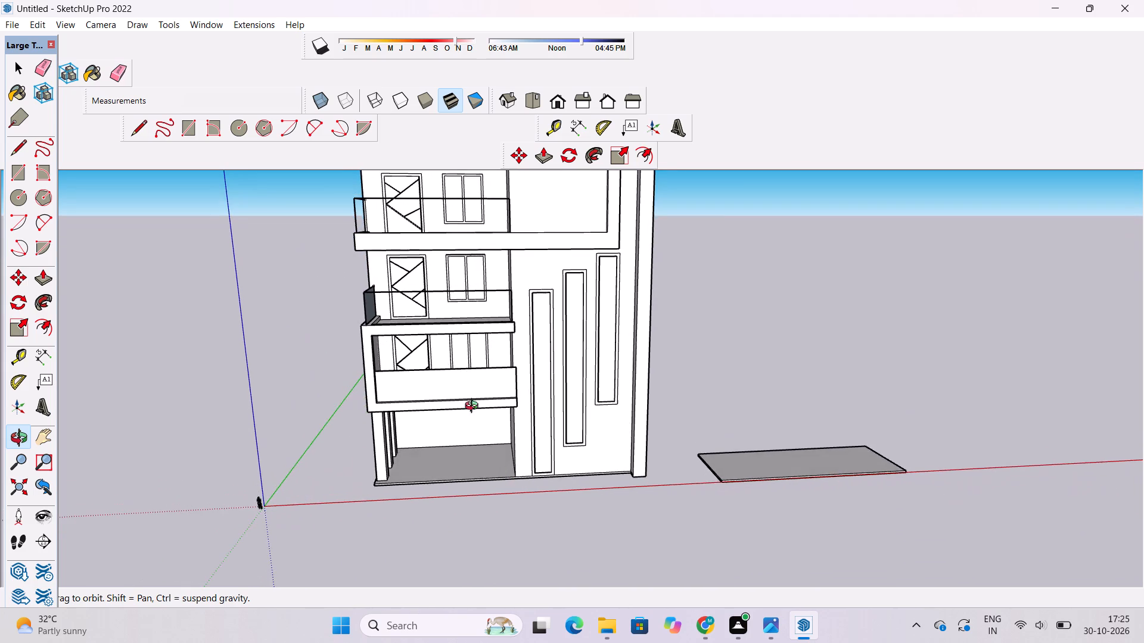
scroll(447, 364, down, 3)
shift+drag(447, 364, 449, 380)
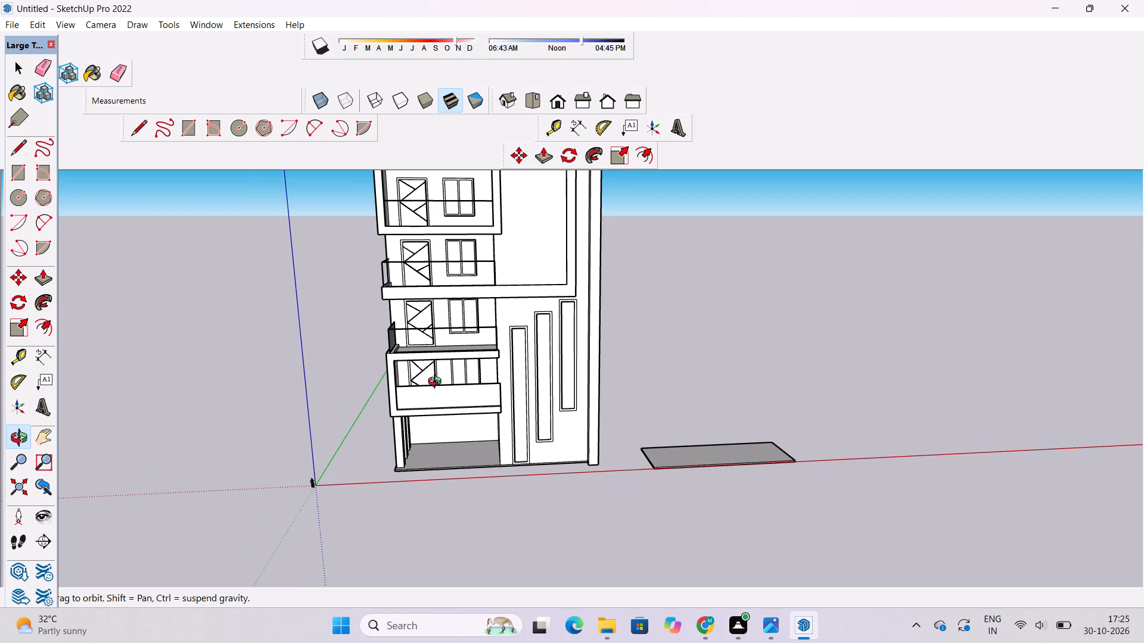
Sweep the small circle along the lowest balcony panel's front top edge and short return edge with Follow Me to form a handrail.
drag(434, 407, 471, 482)
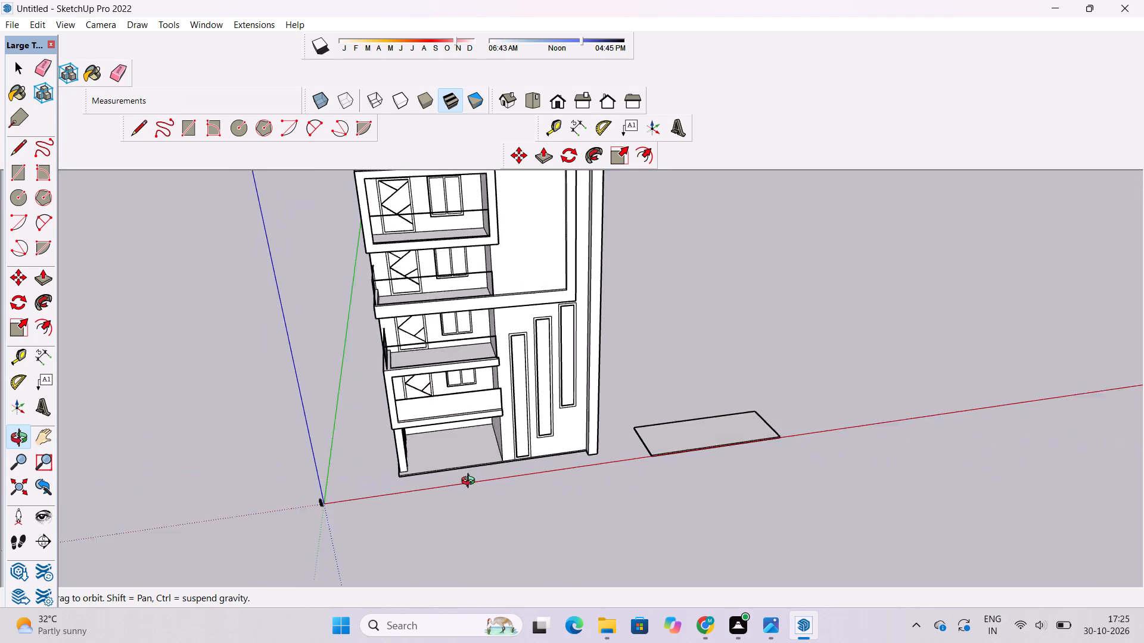
drag(471, 482, 472, 488)
scroll(395, 427, up, 8)
shift+drag(451, 452, 388, 478)
scroll(449, 427, up, 5)
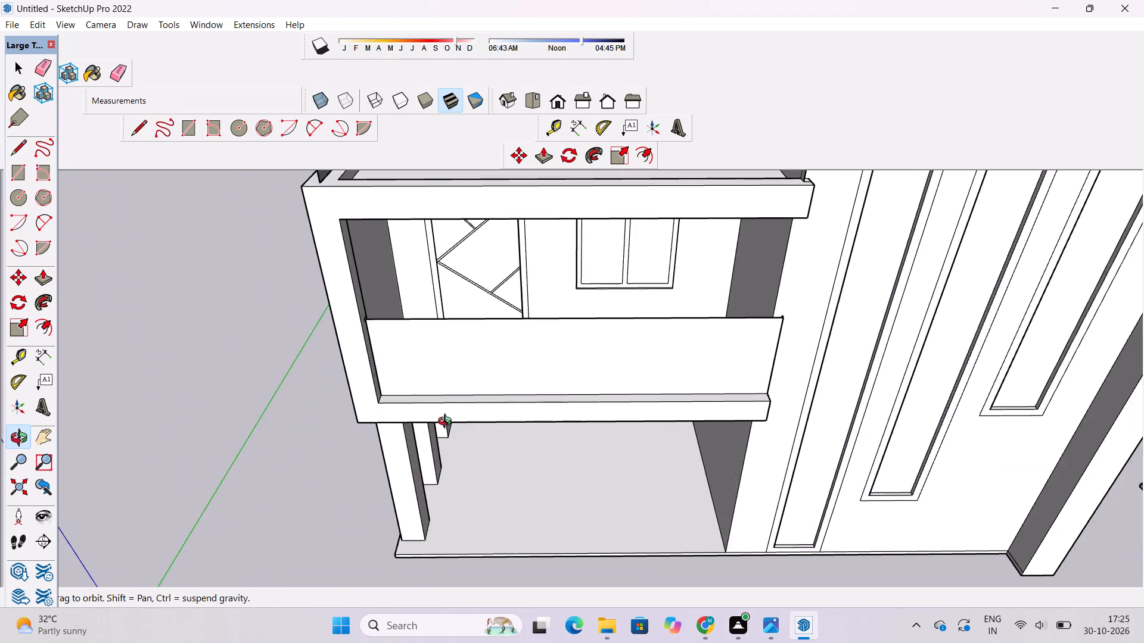
scroll(447, 423, up, 2)
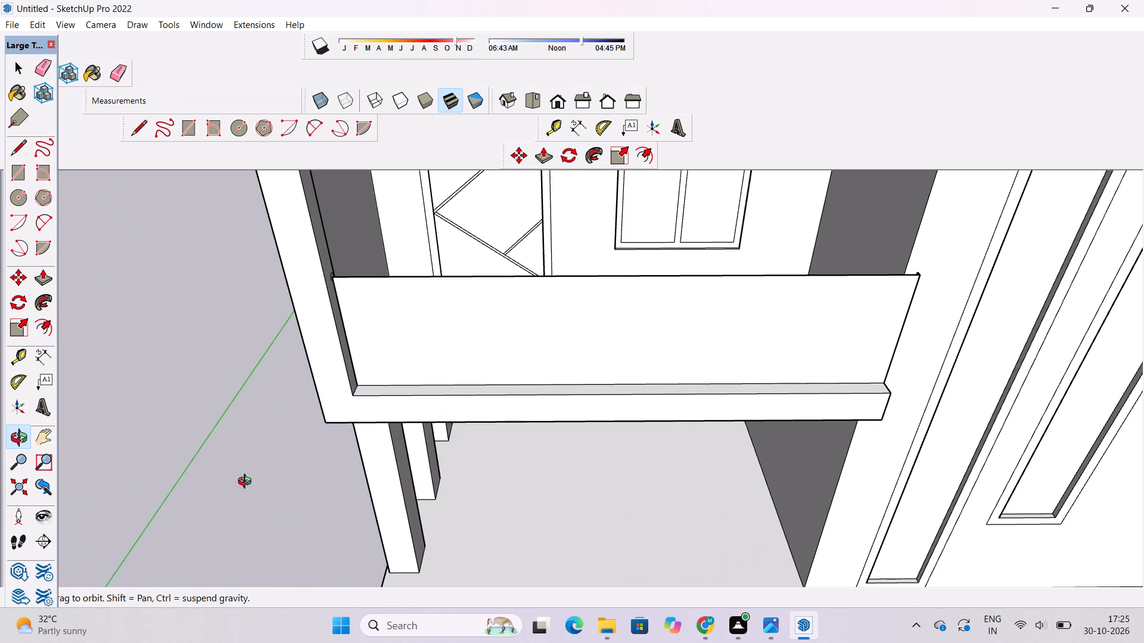
scroll(389, 379, up, 5)
shift+drag(386, 395, 321, 492)
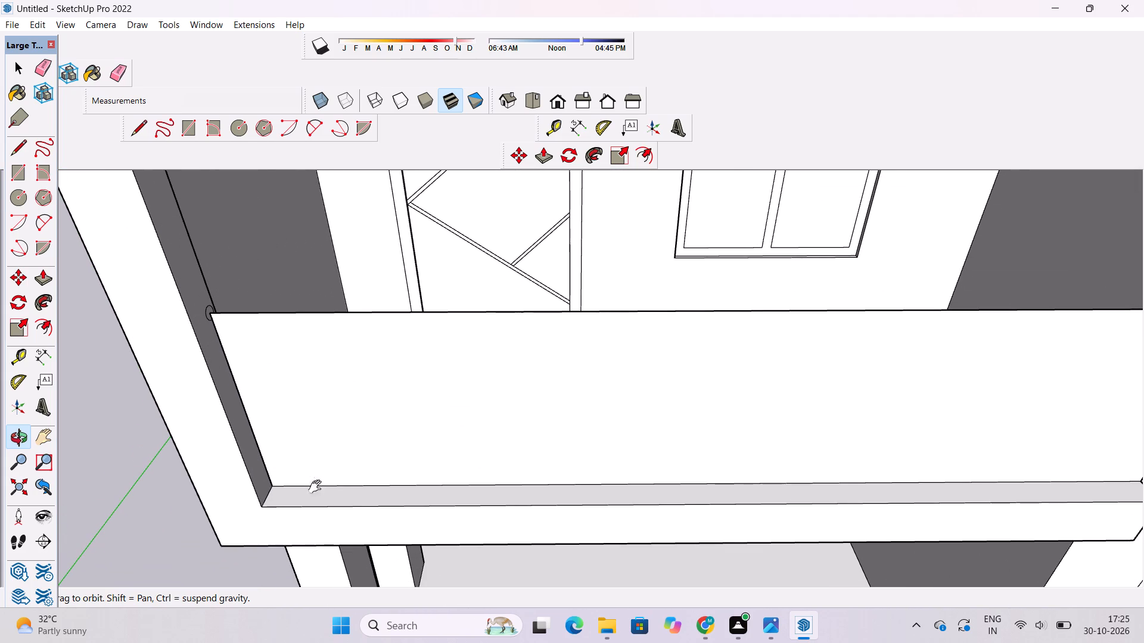
key(space)
scroll(249, 344, up, 5)
scroll(193, 307, up, 9)
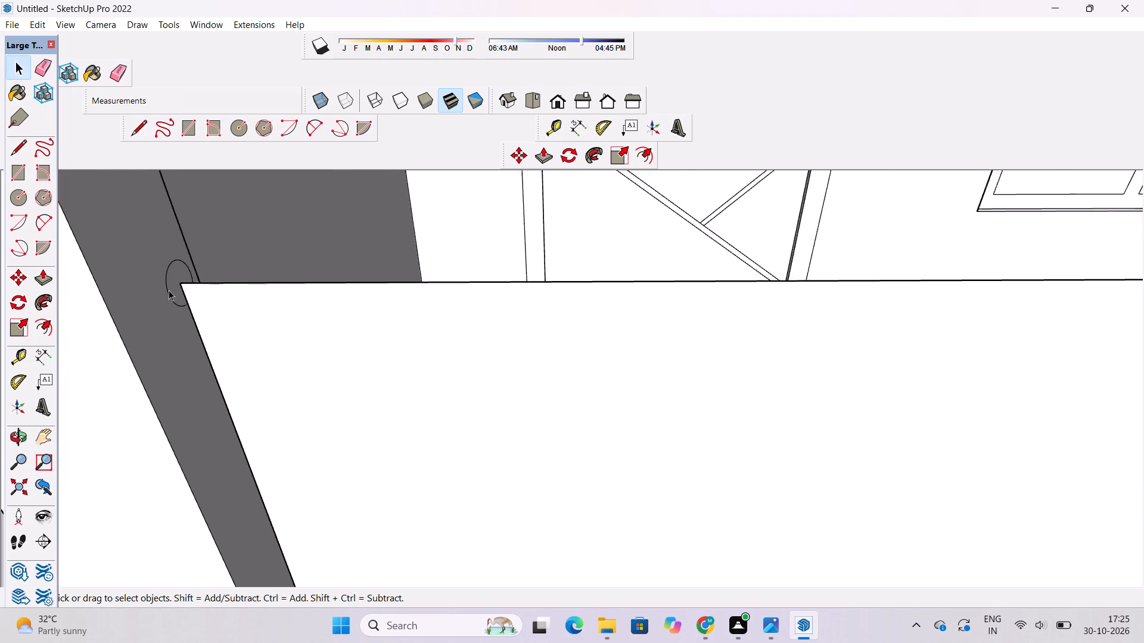
scroll(169, 290, up, 2)
shift+double_click(176, 279)
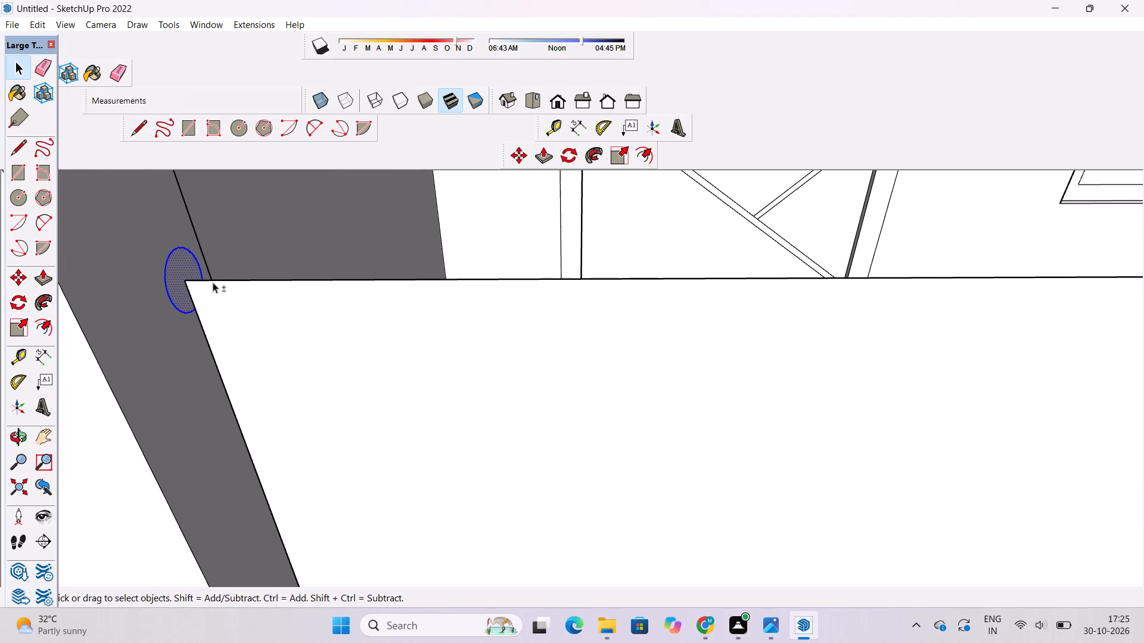
shift+click(213, 282)
shift+scroll(135, 279, down, 19)
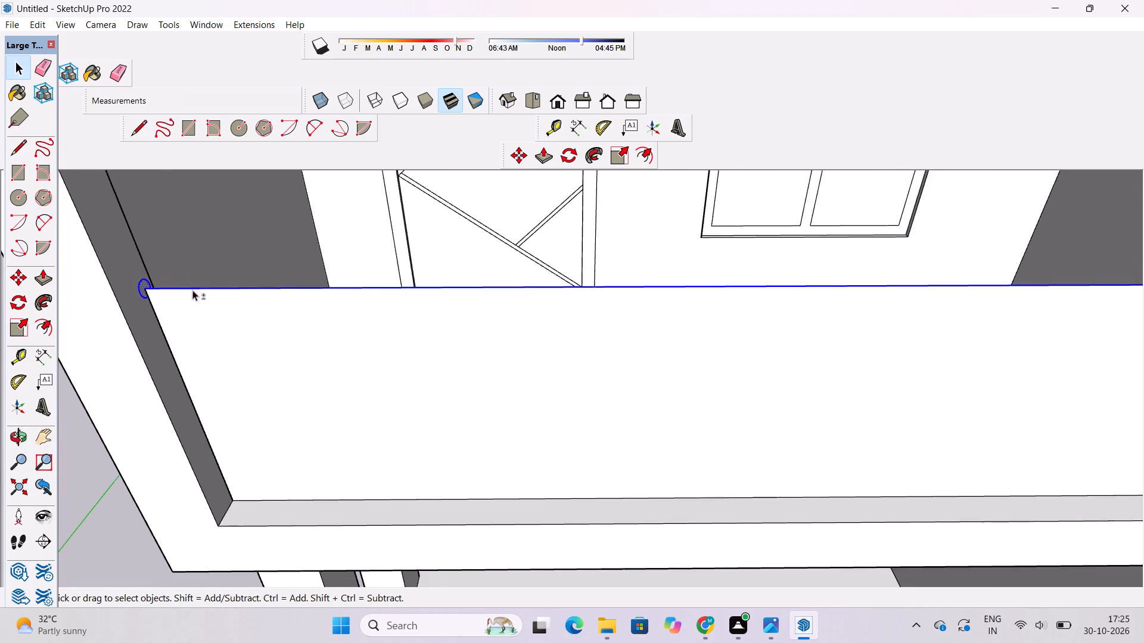
shift+scroll(192, 290, down, 7)
shift+scroll(739, 283, up, 19)
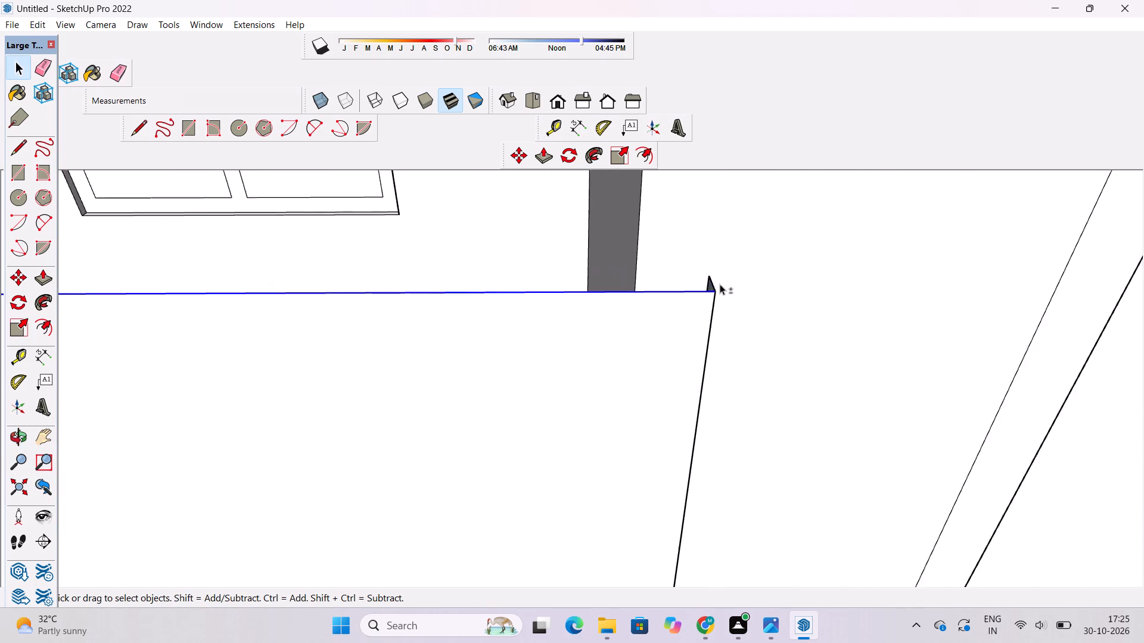
shift+scroll(720, 284, up, 8)
shift+click(705, 291)
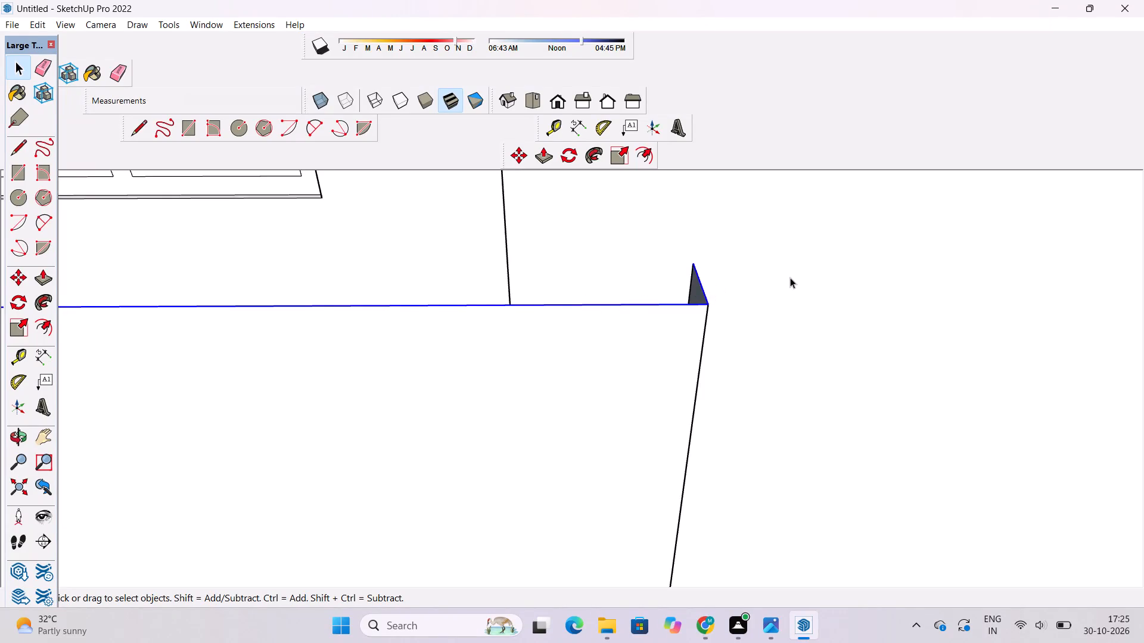
scroll(791, 282, down, 20)
scroll(791, 282, down, 10)
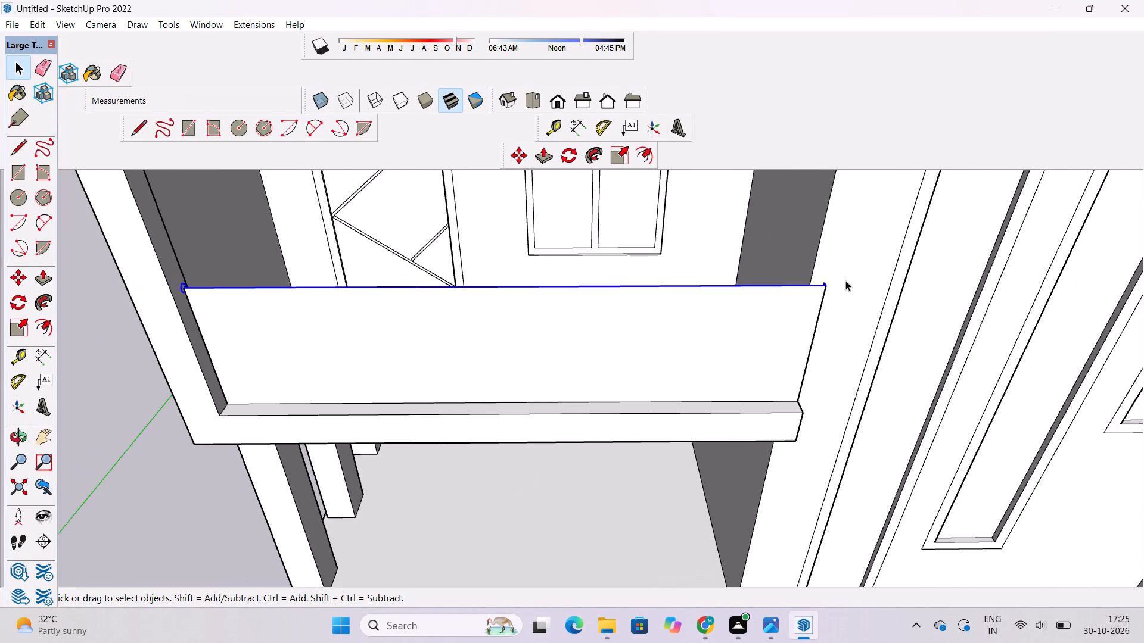
scroll(845, 280, down, 1)
scroll(313, 277, up, 9)
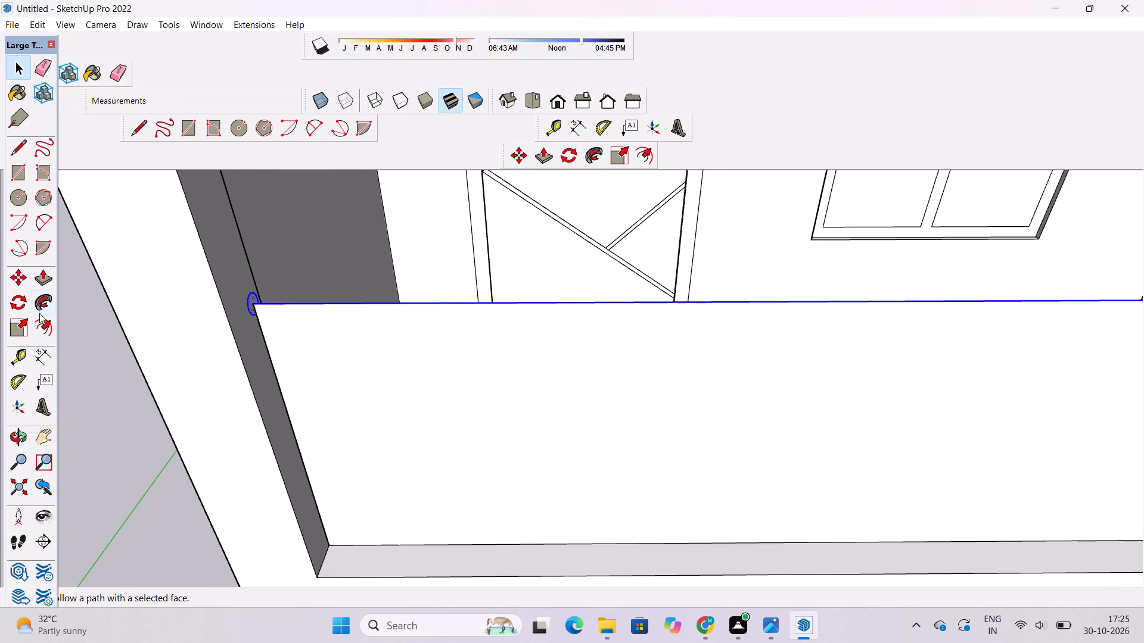
click(38, 310)
scroll(250, 308, up, 9)
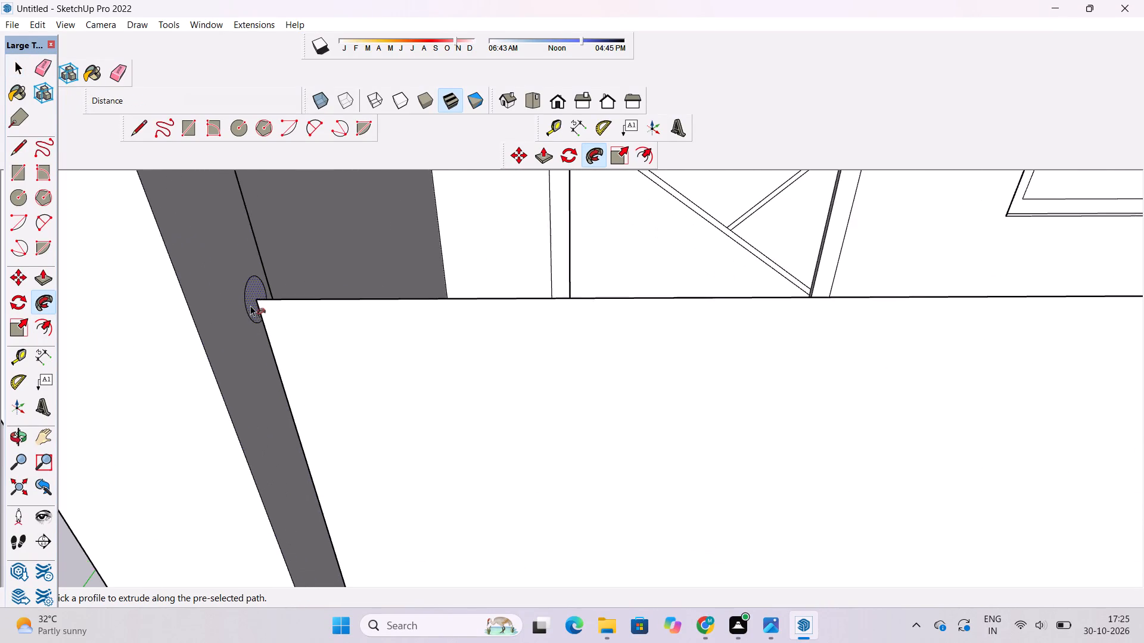
click(250, 305)
scroll(284, 357, down, 20)
scroll(284, 357, down, 2)
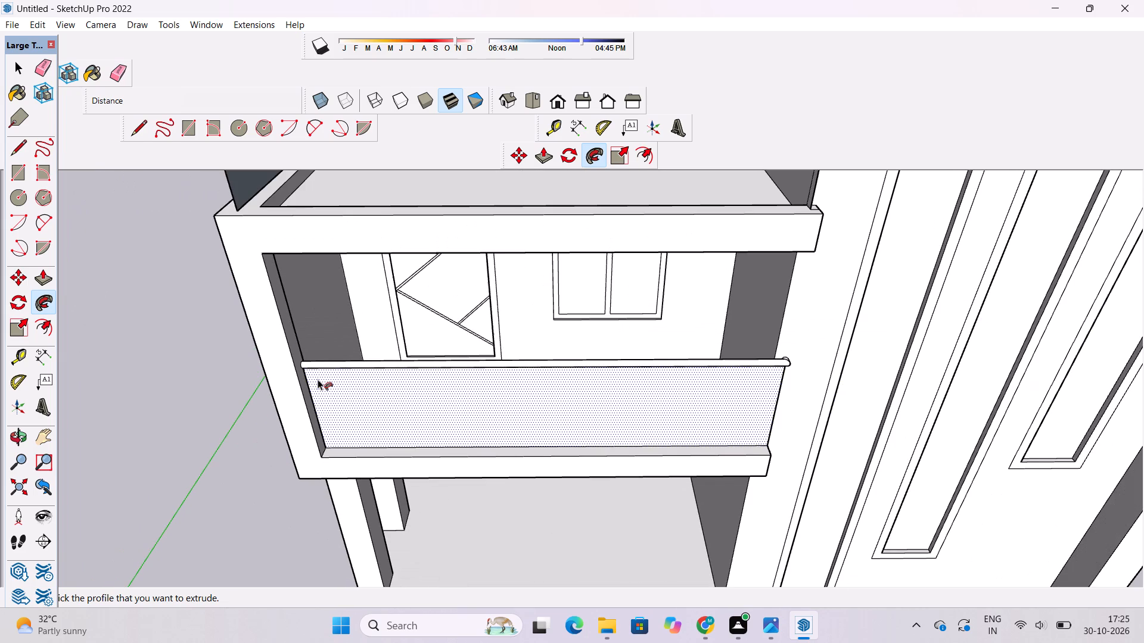
Erase the short stray line on the ledge at the wall-side front corner of the balcony above.
key(o)
shift+drag(319, 372, 319, 416)
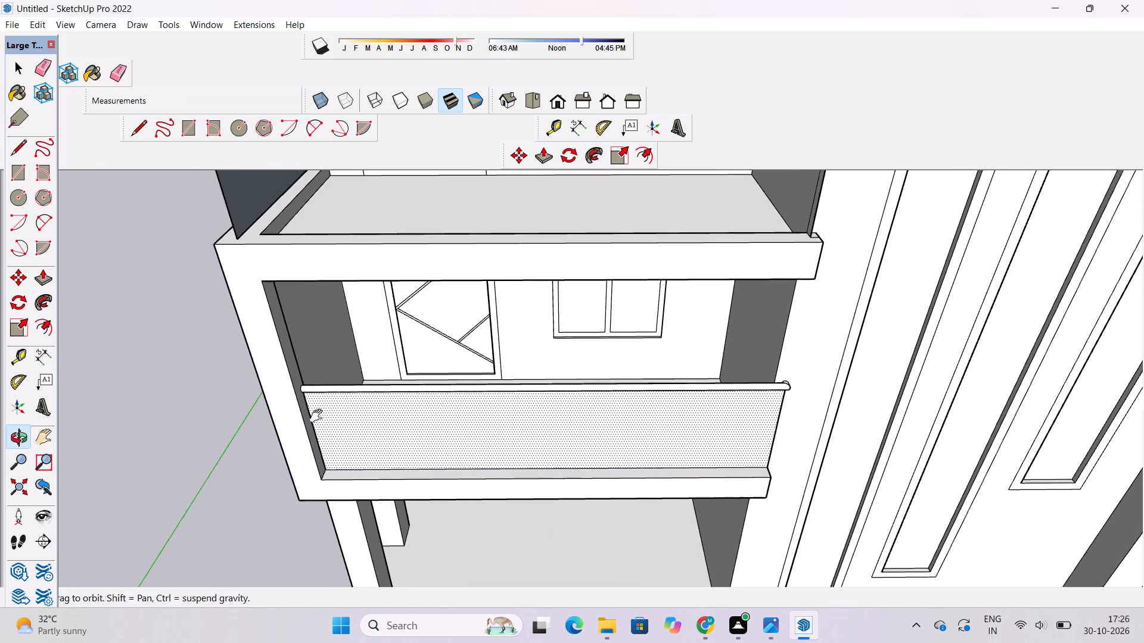
shift+drag(319, 416, 319, 419)
drag(320, 427, 322, 377)
scroll(327, 366, down, 6)
shift+drag(339, 367, 346, 420)
drag(484, 351, 513, 360)
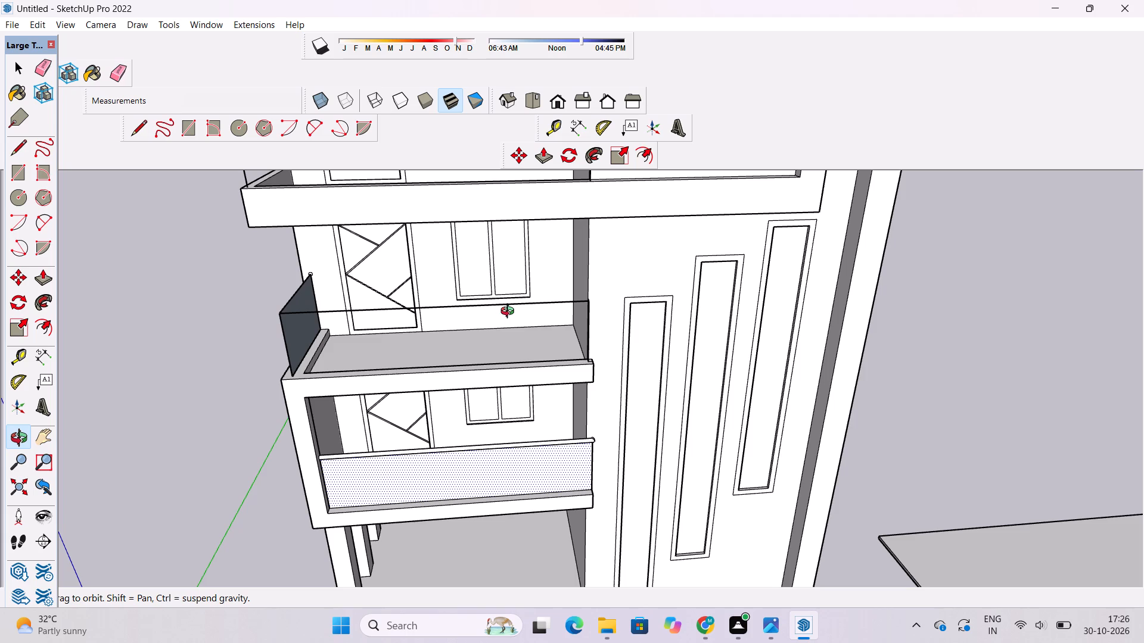
scroll(550, 369, up, 2)
shift+drag(503, 392, 507, 407)
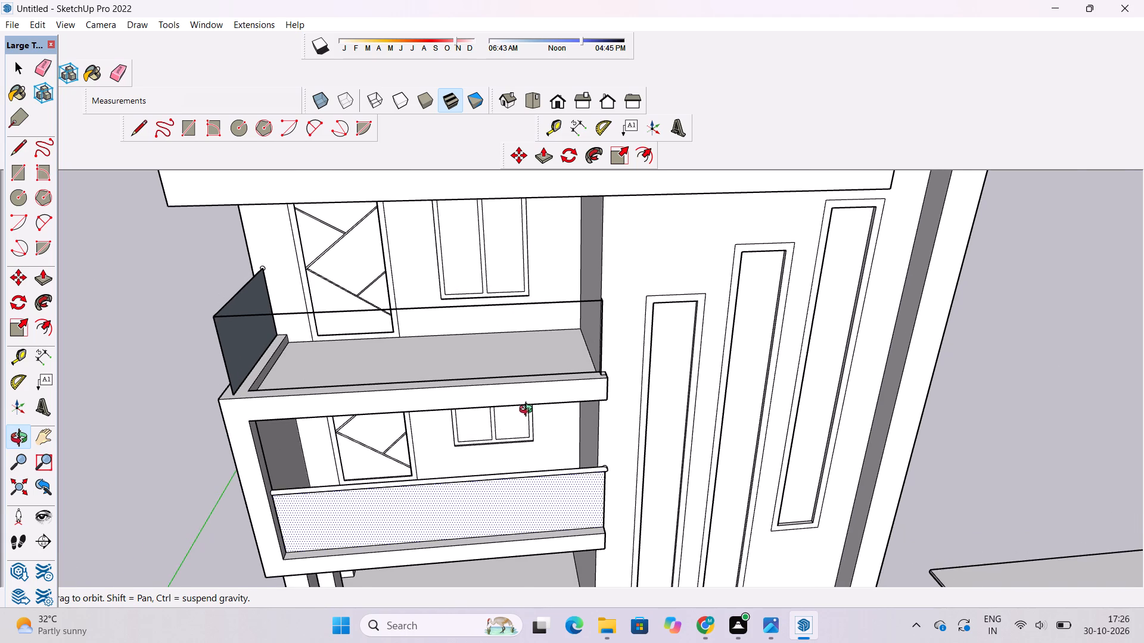
scroll(529, 411, up, 2)
shift+drag(542, 405, 472, 502)
scroll(605, 414, up, 11)
shift+drag(581, 445, 586, 448)
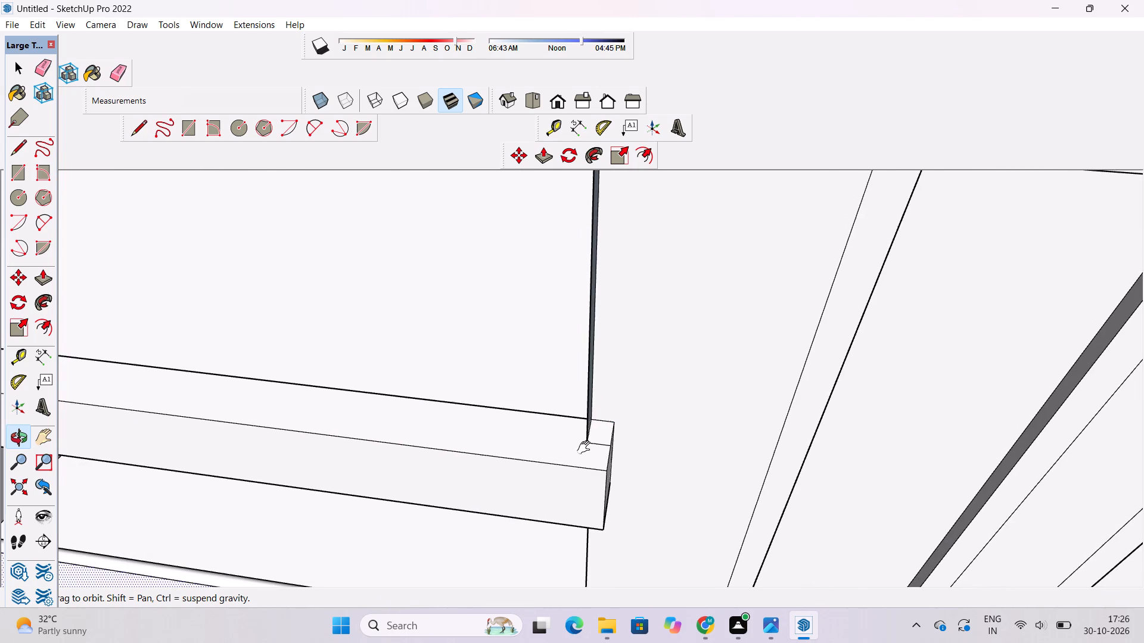
shift+drag(586, 448, 595, 450)
shift+drag(604, 457, 568, 421)
key(e)
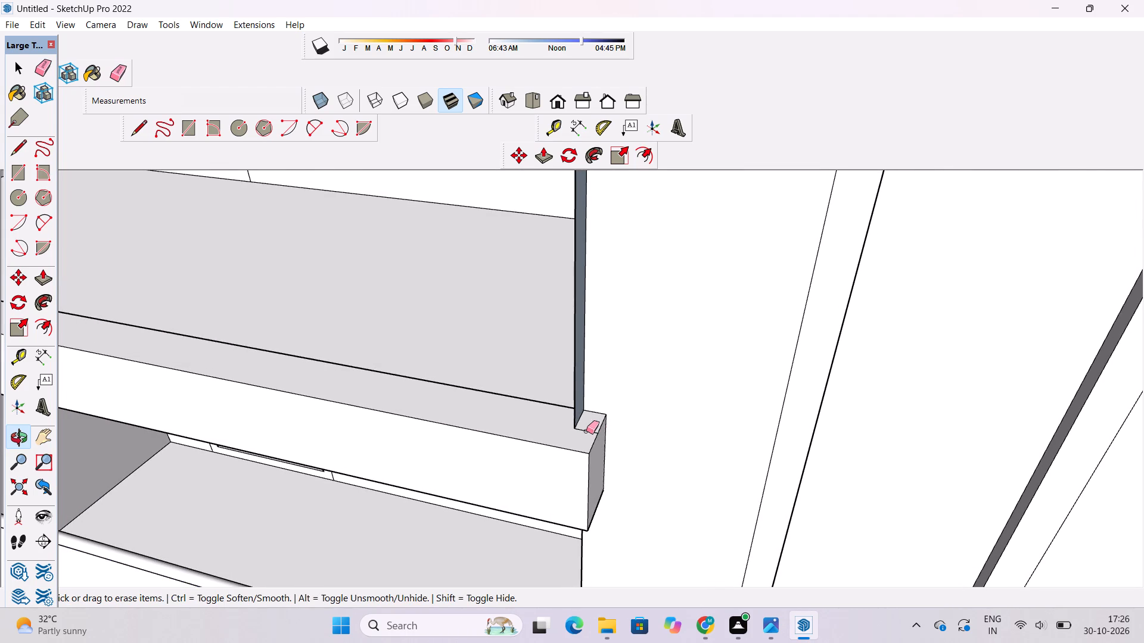
click(586, 431)
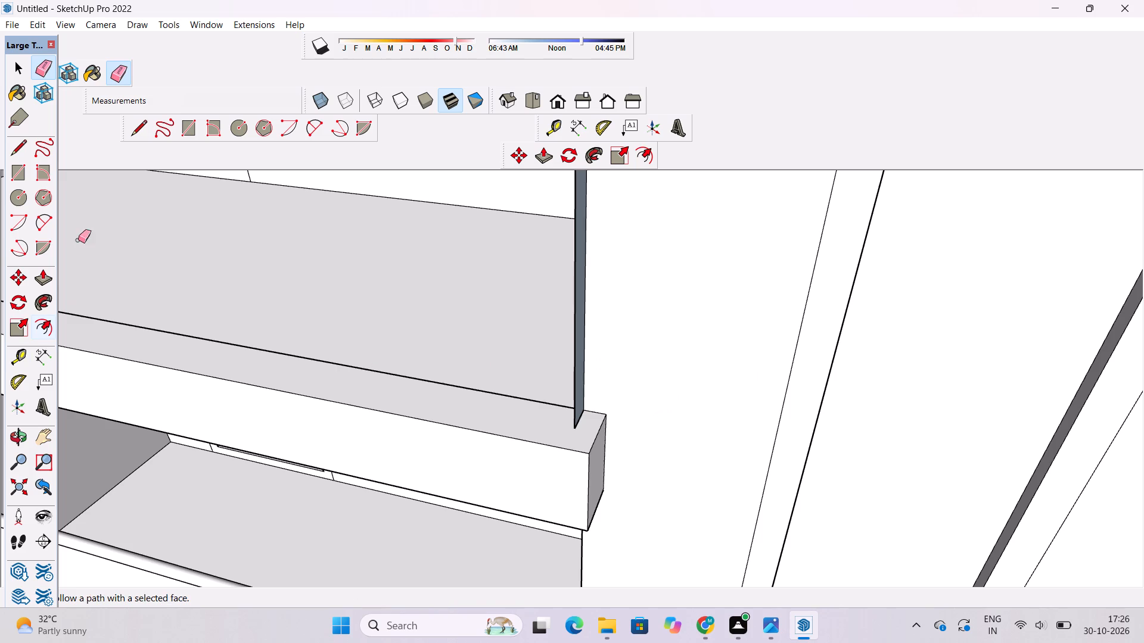
Draw a line along the ledge between the railing panel's two front bottom corners to fill in that balcony's front panel.
click(135, 128)
scroll(866, 390, down, 5)
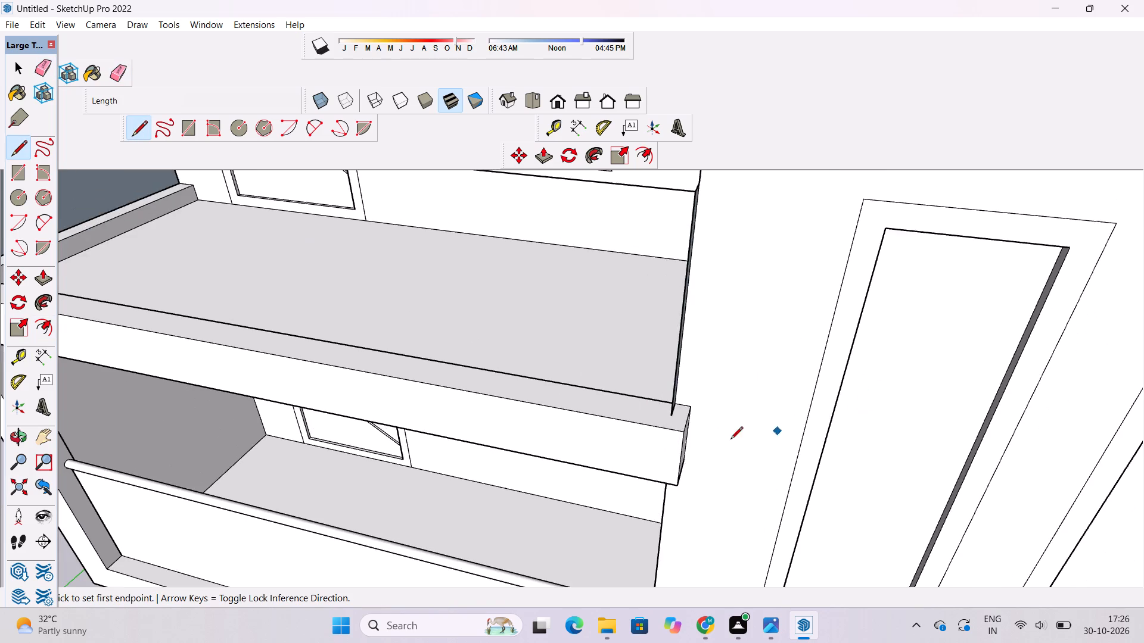
scroll(686, 437, up, 3)
click(666, 408)
scroll(1020, 424, down, 5)
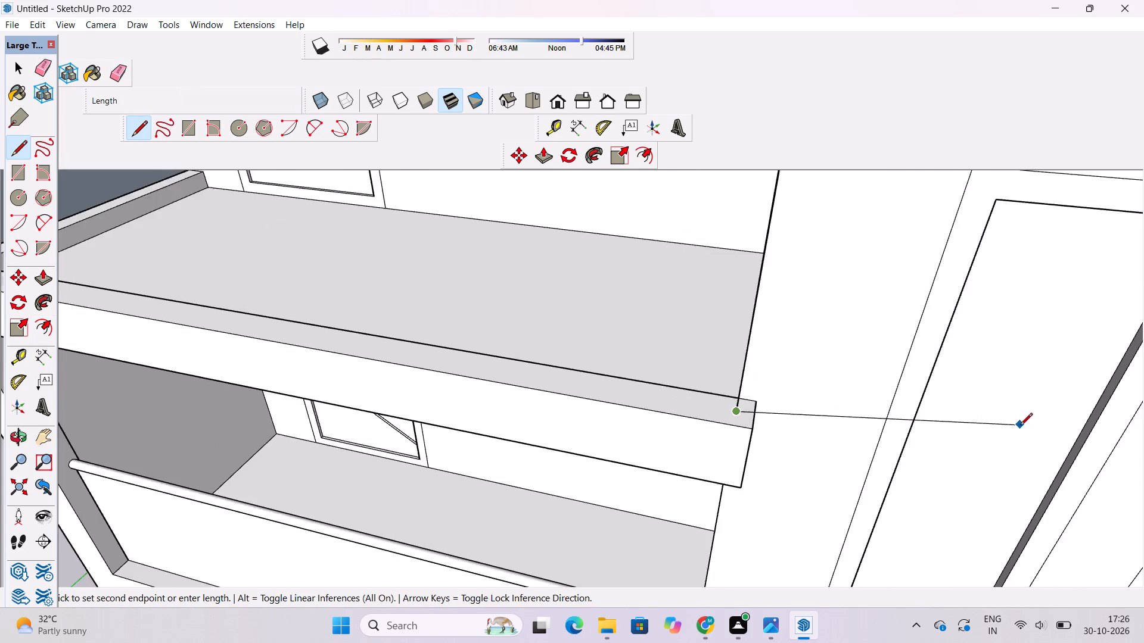
scroll(1020, 426, down, 8)
scroll(473, 337, up, 10)
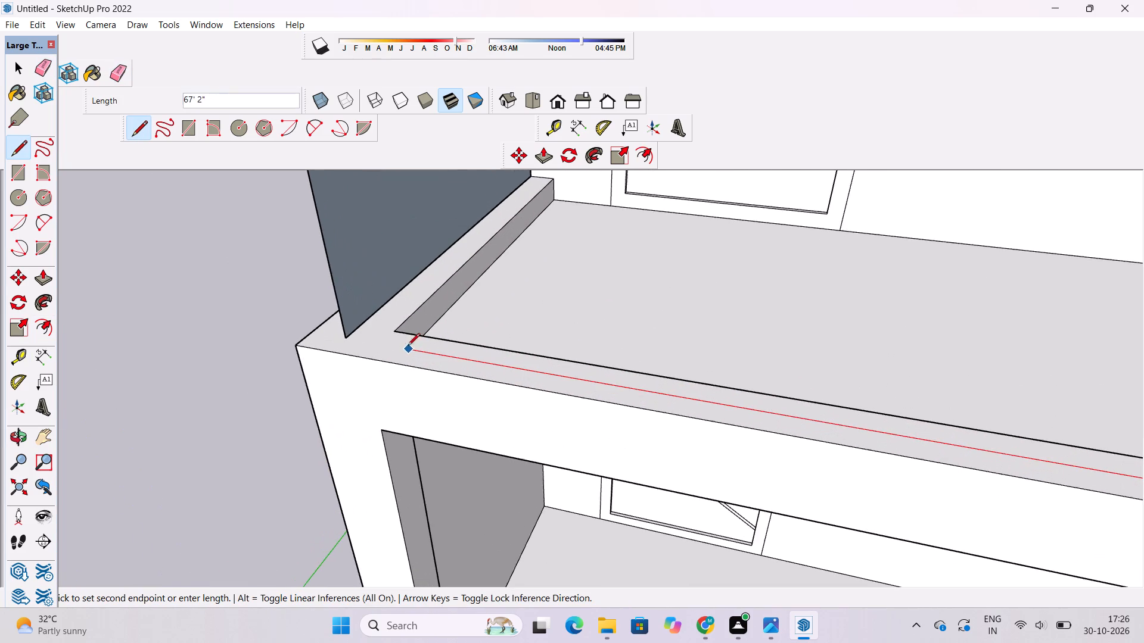
scroll(408, 347, up, 4)
click(322, 335)
scroll(323, 361, down, 2)
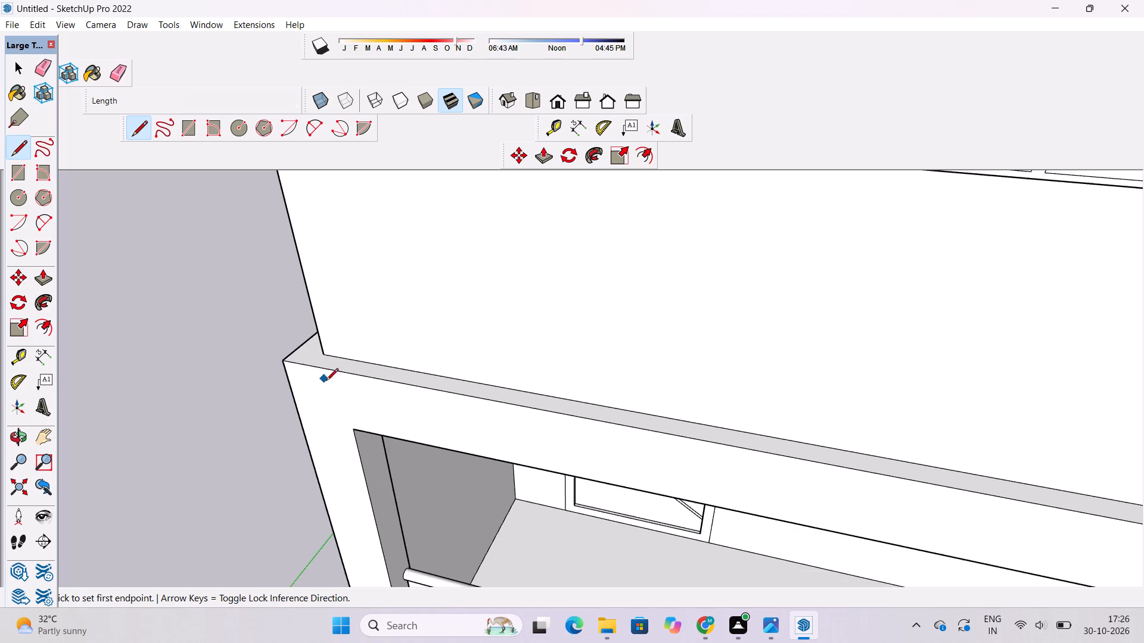
scroll(326, 382, down, 14)
Sweep the small circle along this balcony panel's side, front and short return top edges with Follow Me to form a handrail.
key(space)
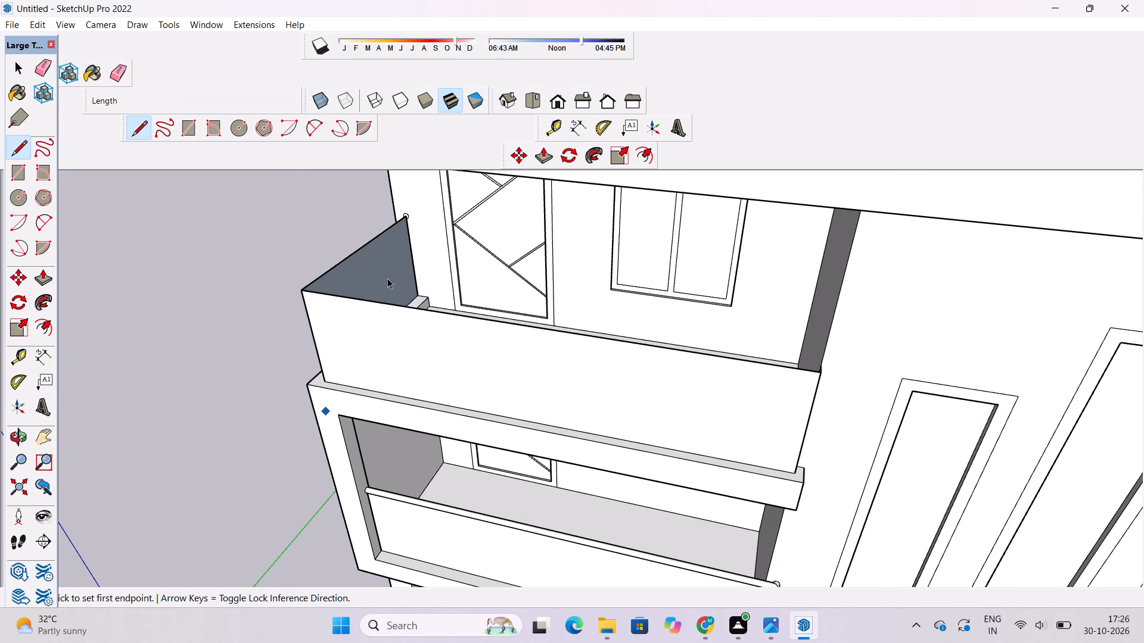
scroll(394, 266, up, 12)
shift+double_click(412, 176)
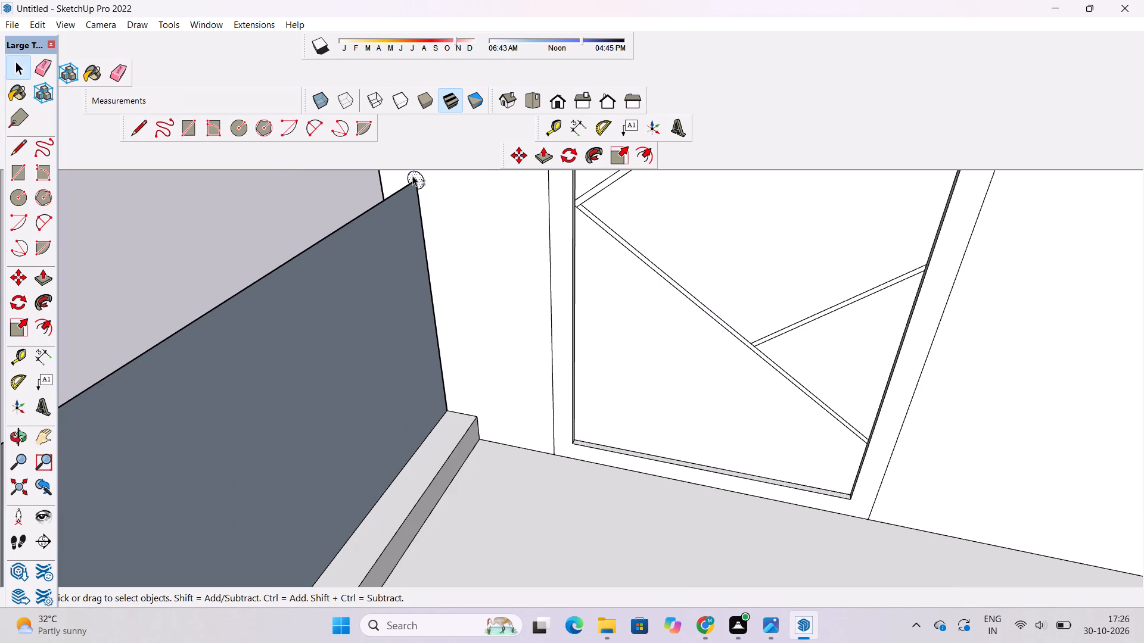
shift+click(389, 201)
shift+scroll(375, 186, down, 5)
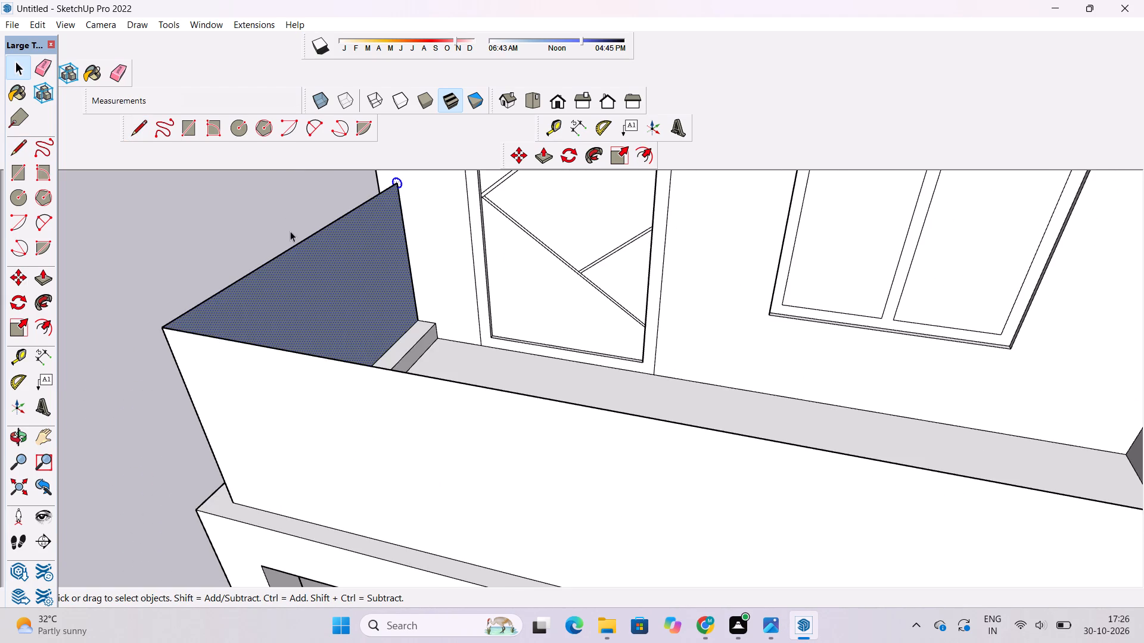
click(289, 231)
scroll(387, 182, up, 20)
scroll(387, 182, up, 3)
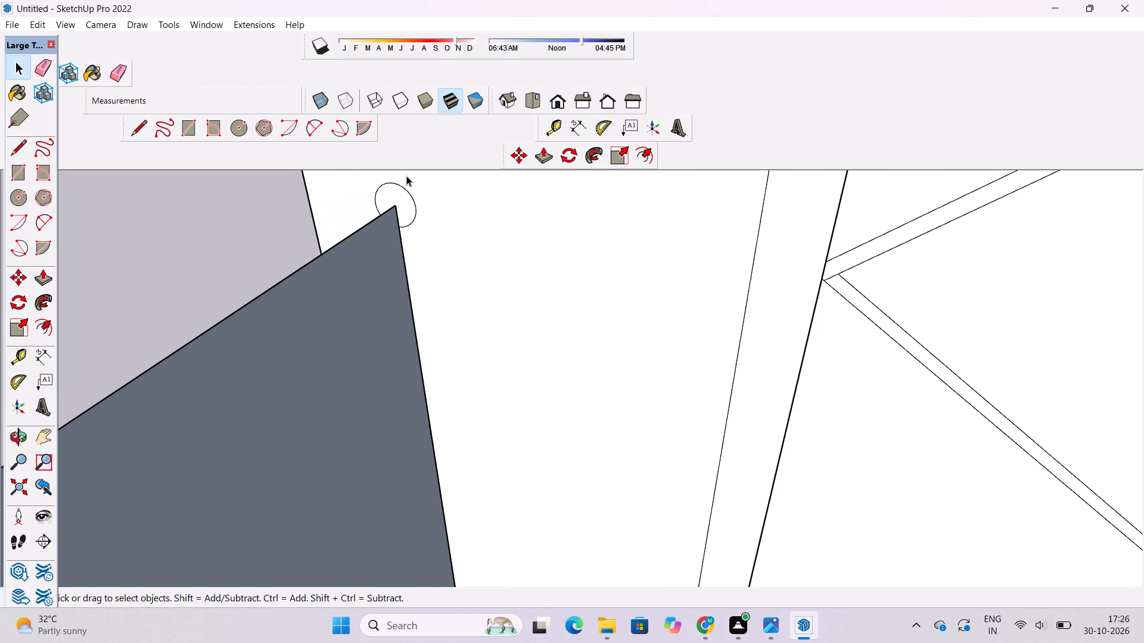
shift+double_click(403, 196)
shift+click(373, 220)
shift+scroll(355, 199, down, 4)
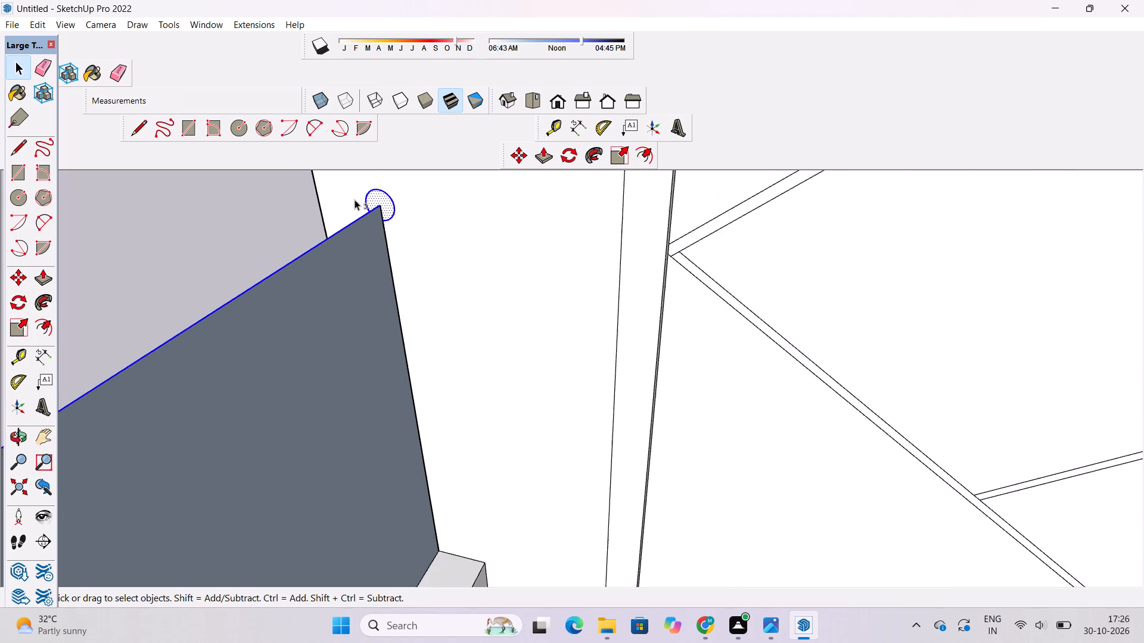
shift+scroll(355, 199, down, 16)
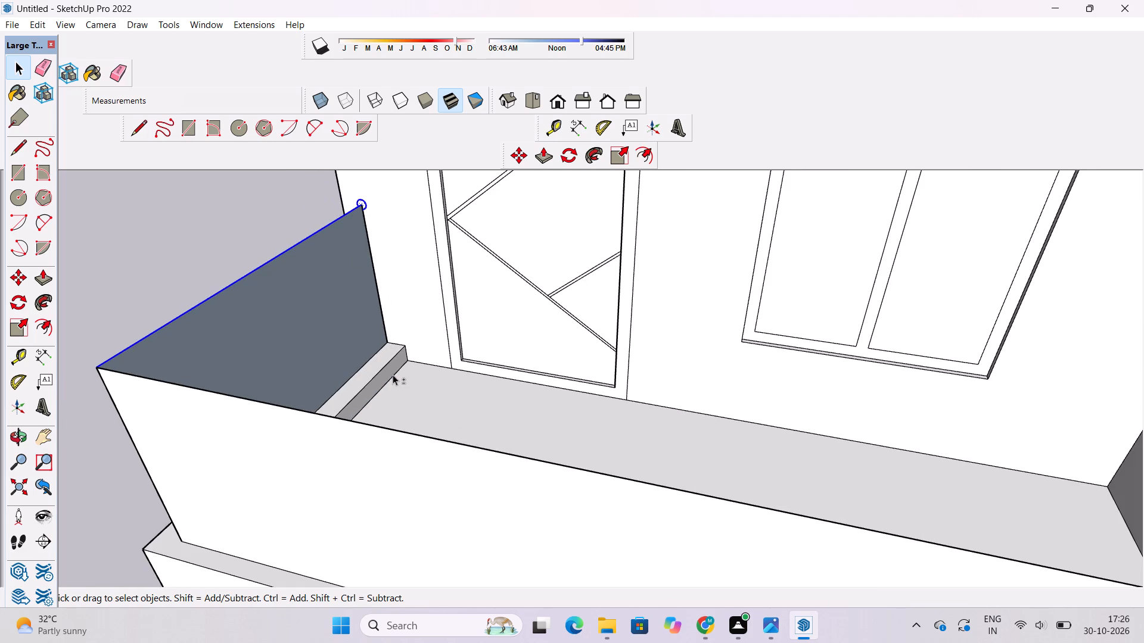
shift+click(394, 375)
shift+scroll(244, 331, down, 6)
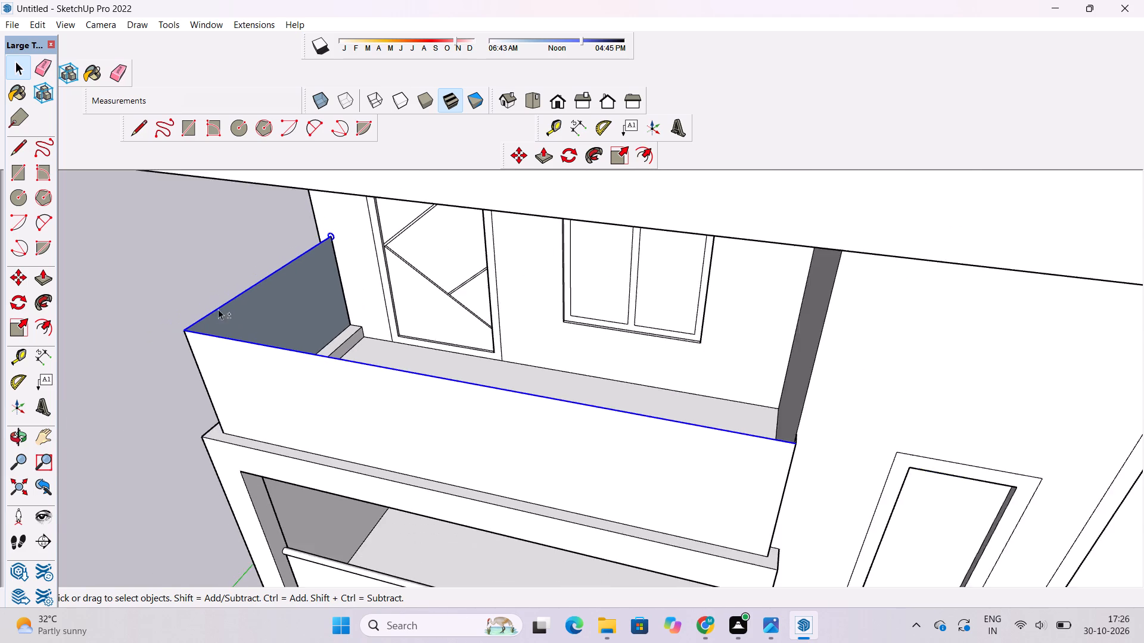
shift+scroll(218, 309, down, 4)
shift+scroll(517, 380, up, 17)
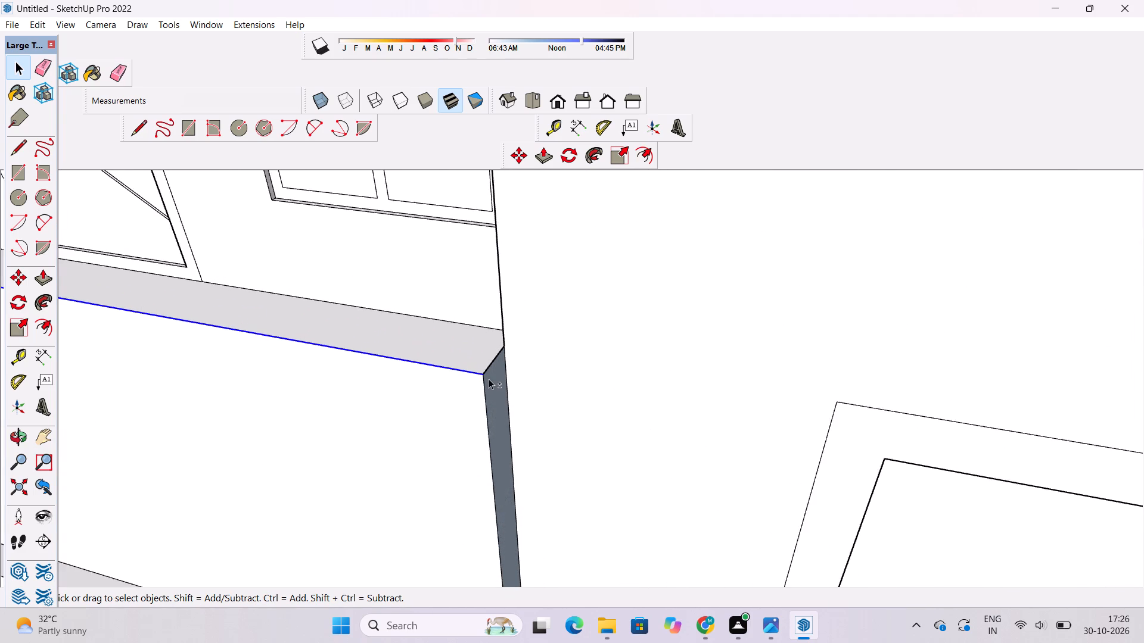
shift+scroll(489, 379, up, 5)
shift+click(490, 364)
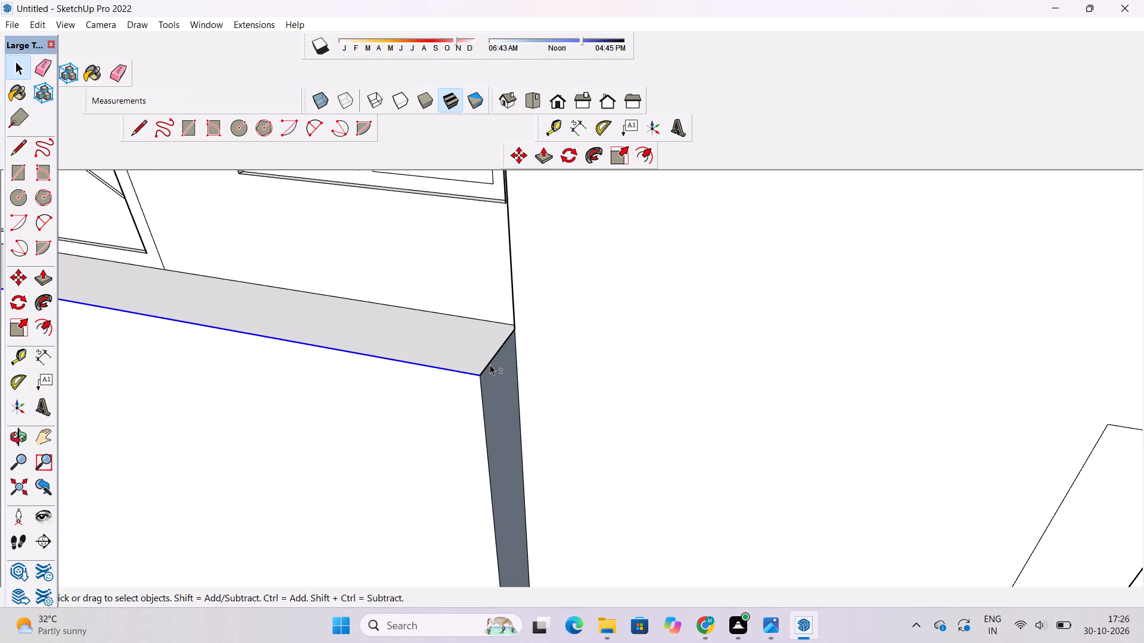
scroll(589, 398, down, 20)
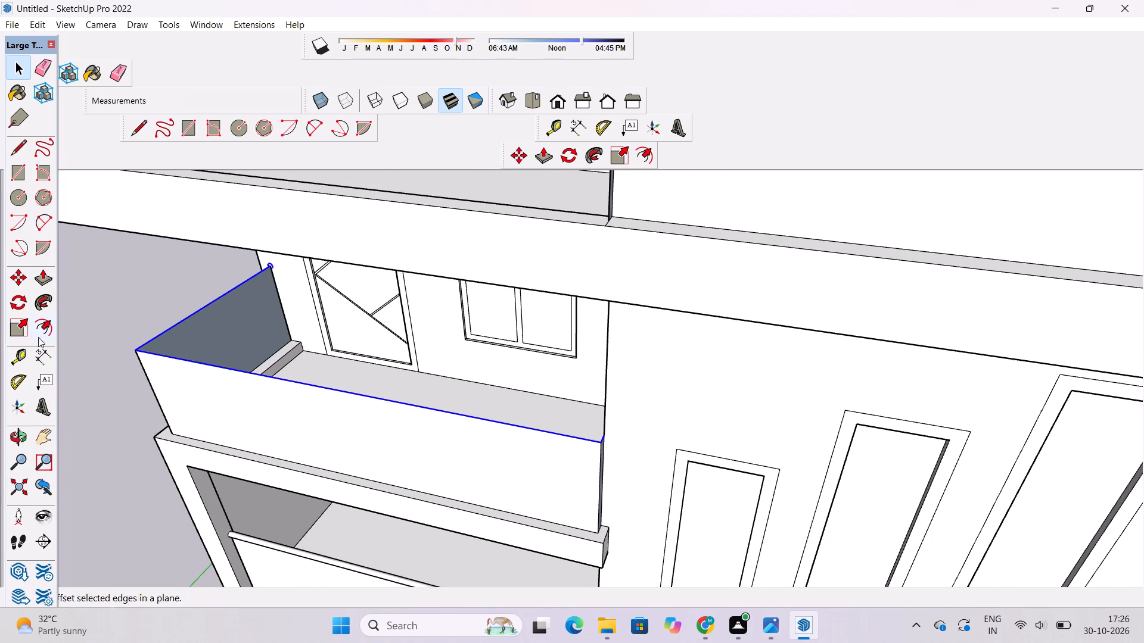
click(38, 310)
scroll(182, 399, down, 4)
scroll(208, 318, up, 2)
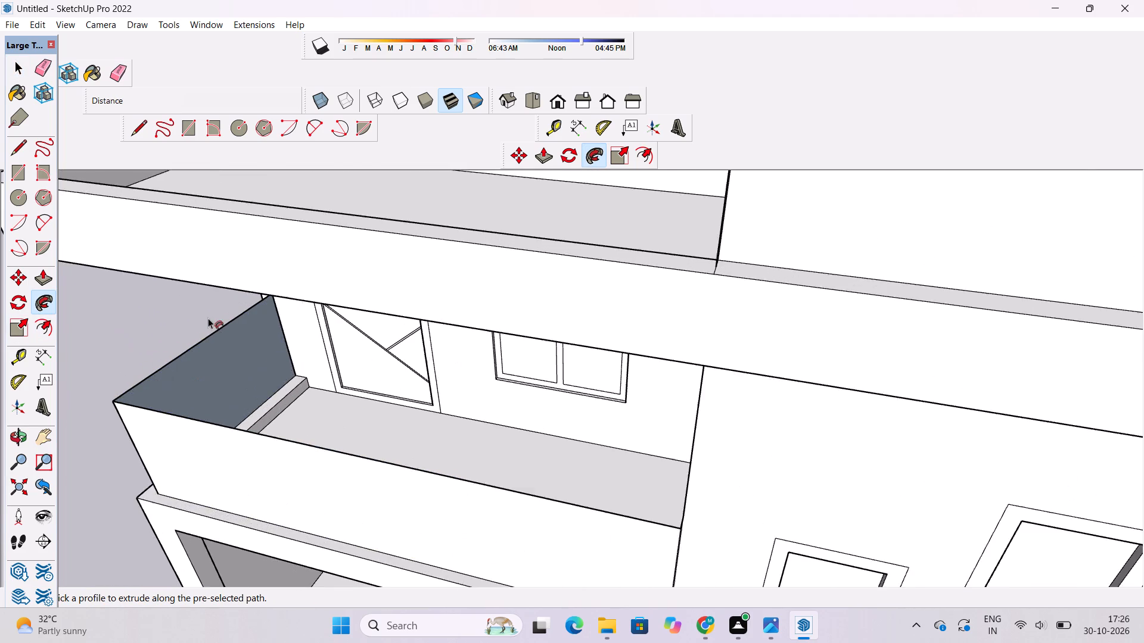
scroll(208, 318, up, 17)
click(398, 249)
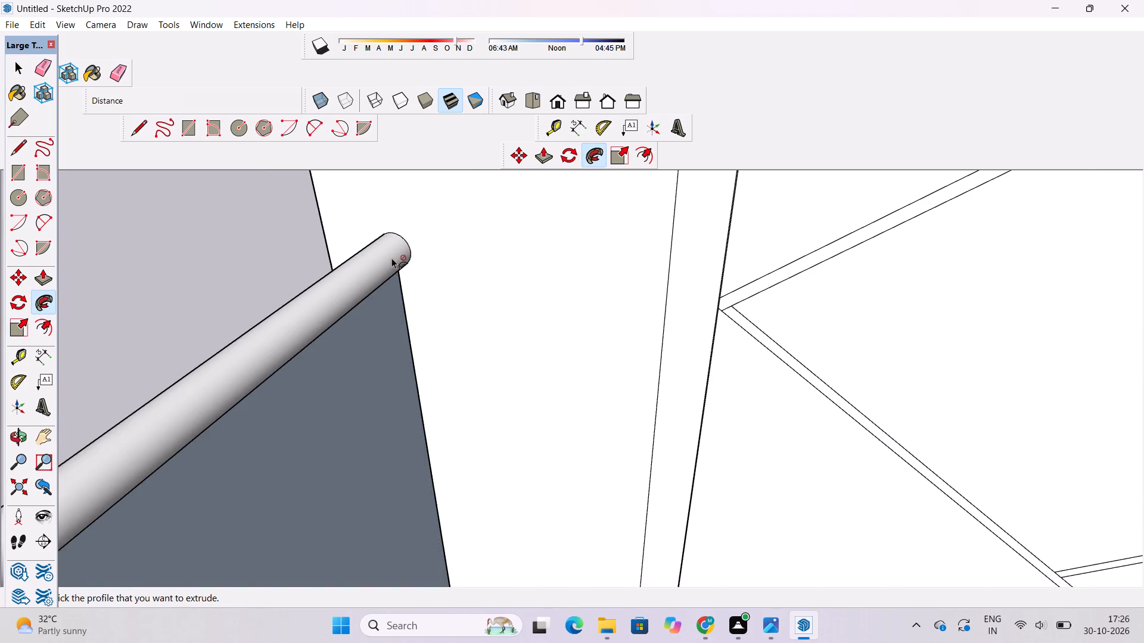
Examine the handrail and ledge of the balcony from the front, the side and above.
scroll(385, 276, down, 20)
key(o)
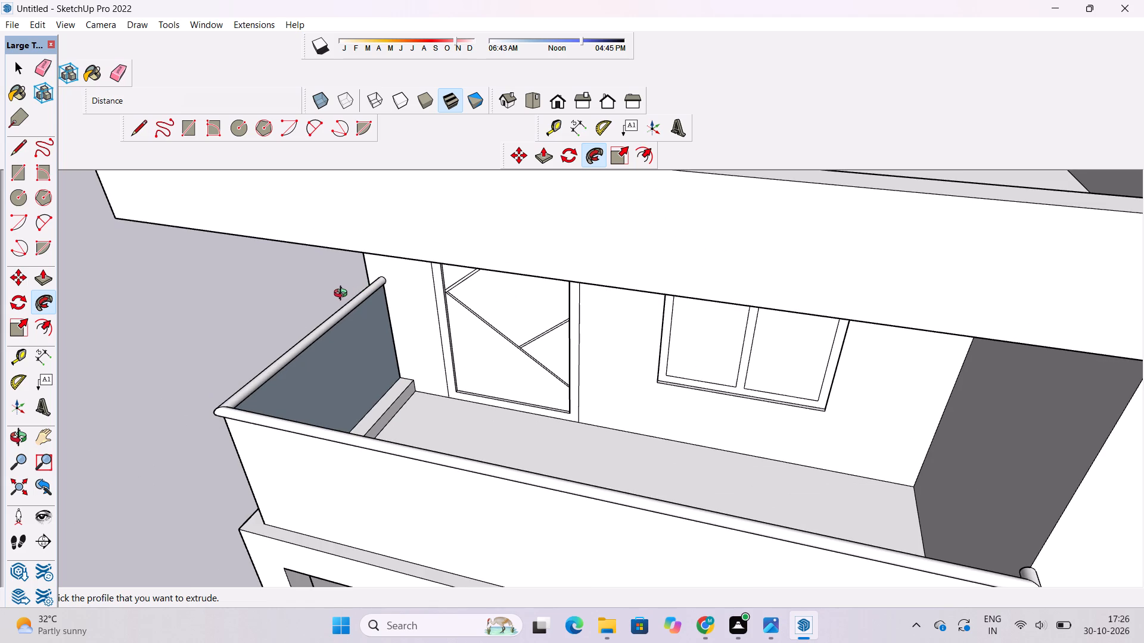
shift+drag(441, 424, 437, 432)
drag(437, 432, 480, 357)
scroll(481, 354, down, 5)
shift+drag(523, 347, 484, 368)
drag(486, 373, 528, 391)
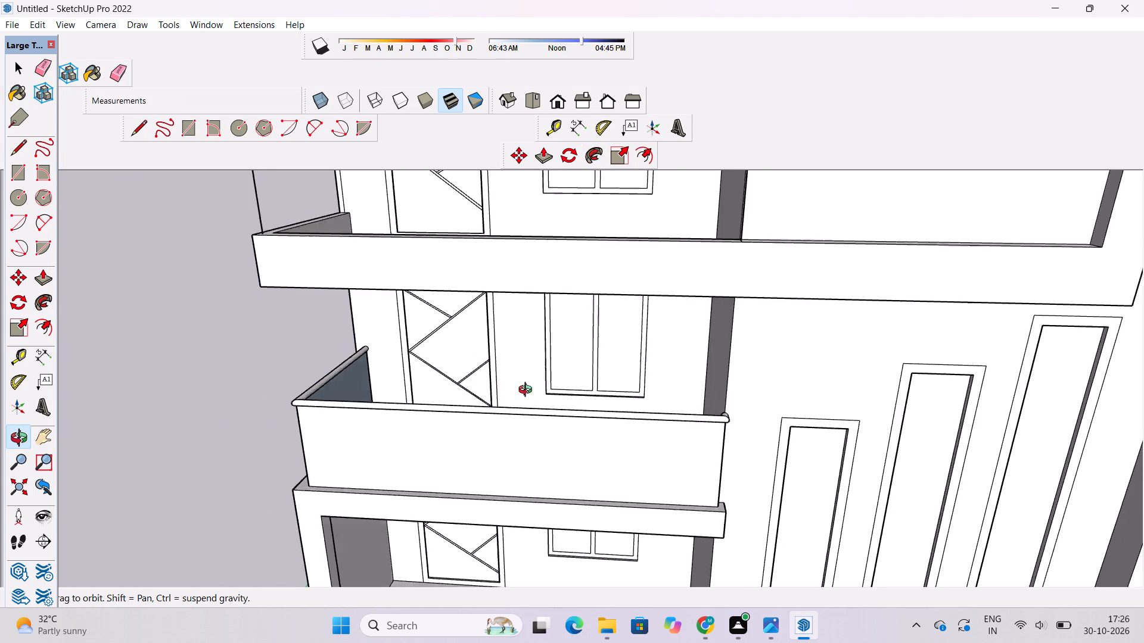
drag(528, 391, 334, 539)
scroll(399, 359, up, 7)
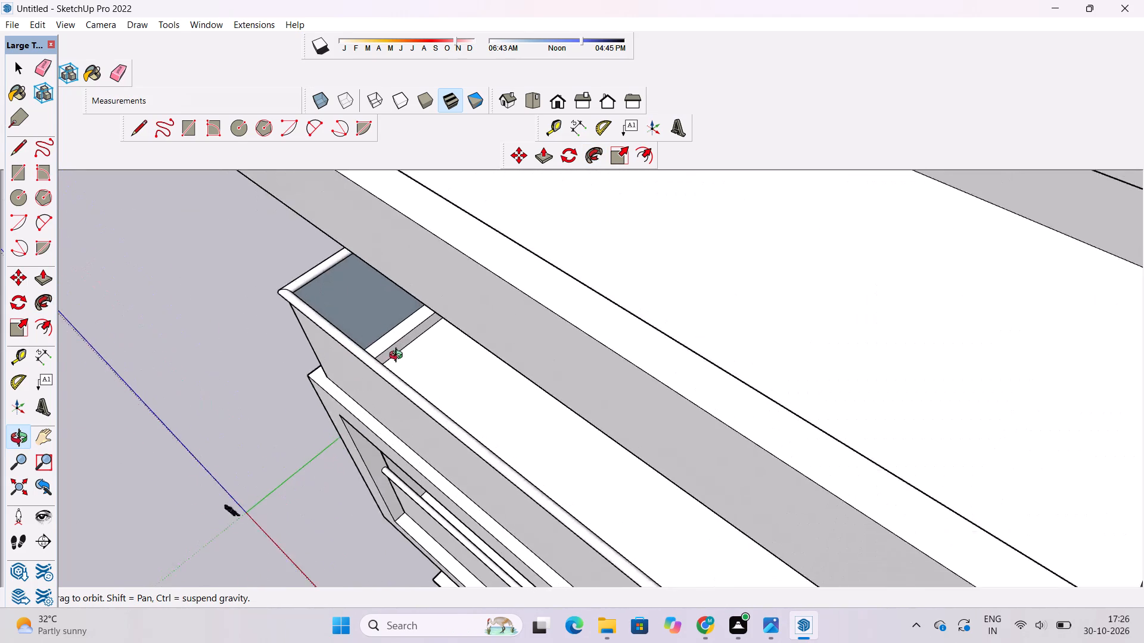
scroll(399, 357, up, 12)
drag(536, 348, 625, 363)
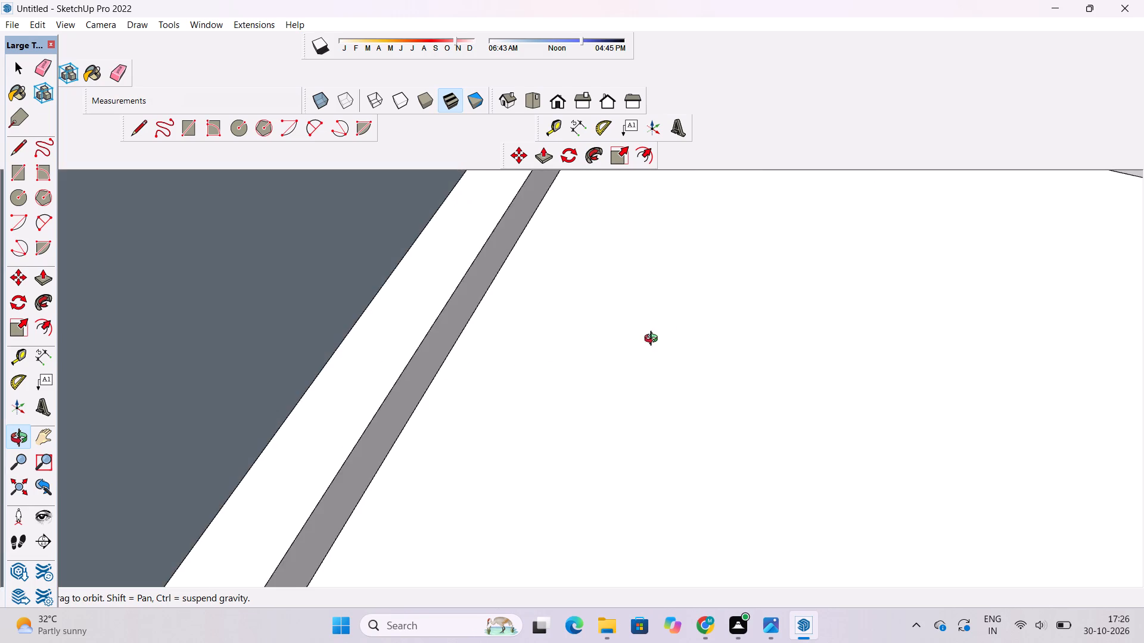
scroll(674, 320, down, 9)
drag(548, 425, 637, 302)
scroll(572, 320, down, 5)
shift+drag(633, 347, 393, 462)
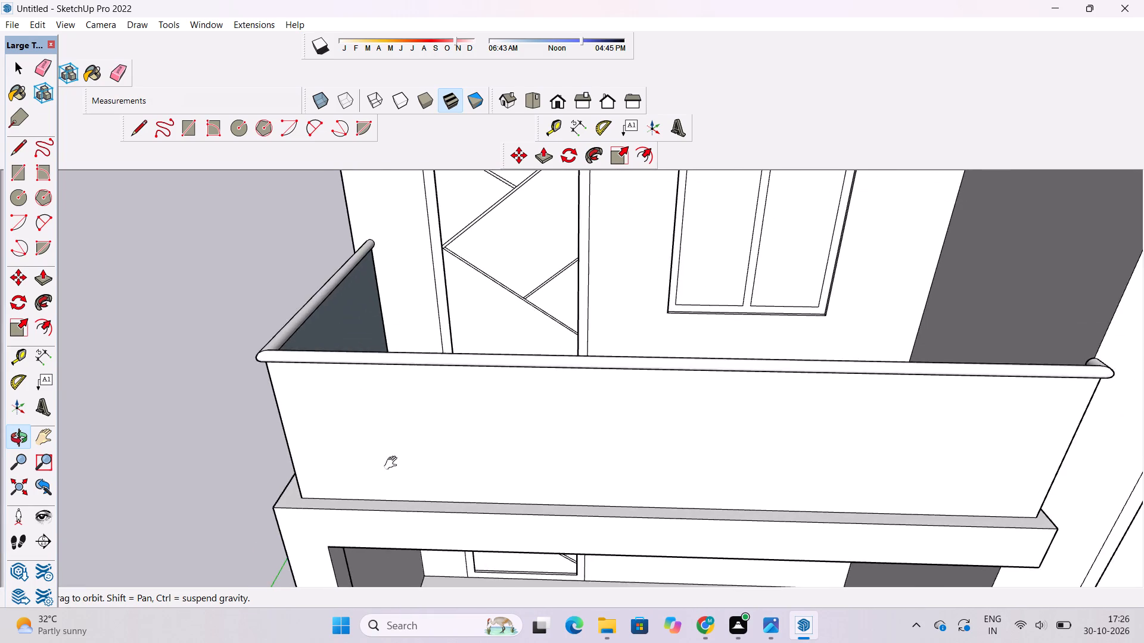
drag(393, 463, 454, 386)
scroll(472, 336, down, 6)
shift+drag(512, 335, 490, 377)
scroll(492, 363, down, 10)
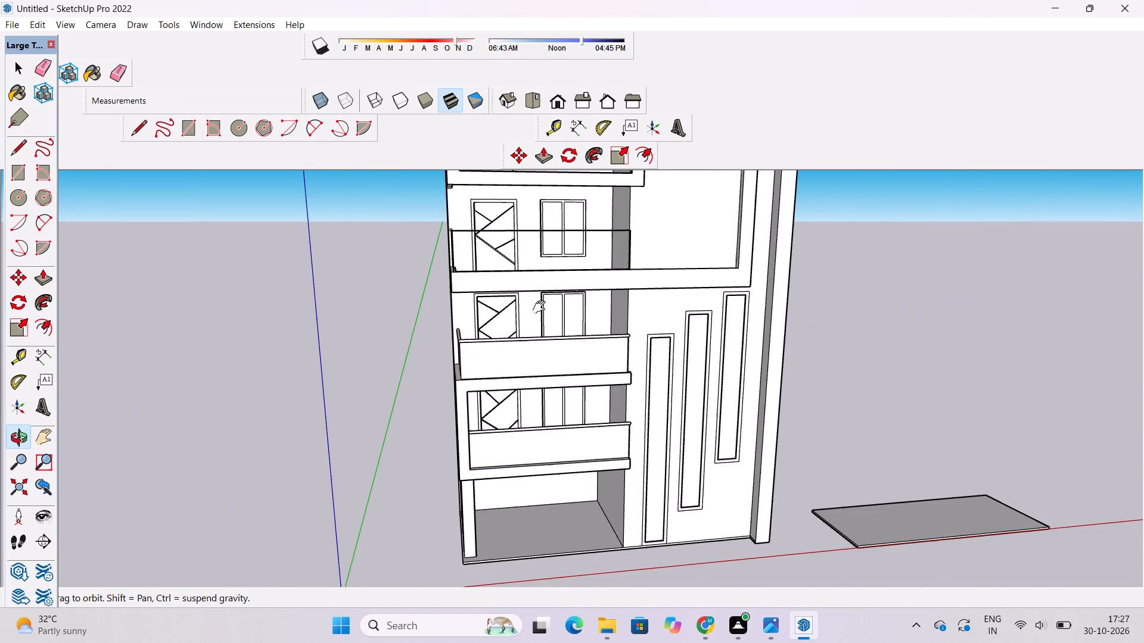
Sweep the small circle along the next balcony up's side, front and short return top edges with Follow Me to form a handrail.
shift+drag(592, 302, 580, 407)
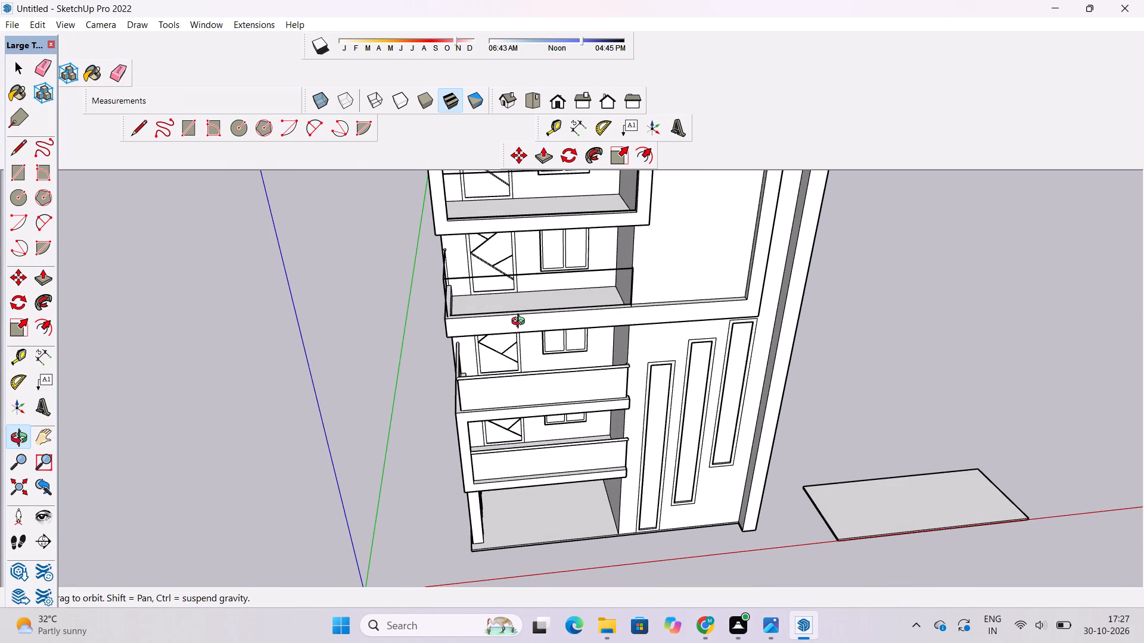
scroll(521, 323, up, 3)
shift+drag(522, 320, 532, 347)
drag(532, 347, 562, 374)
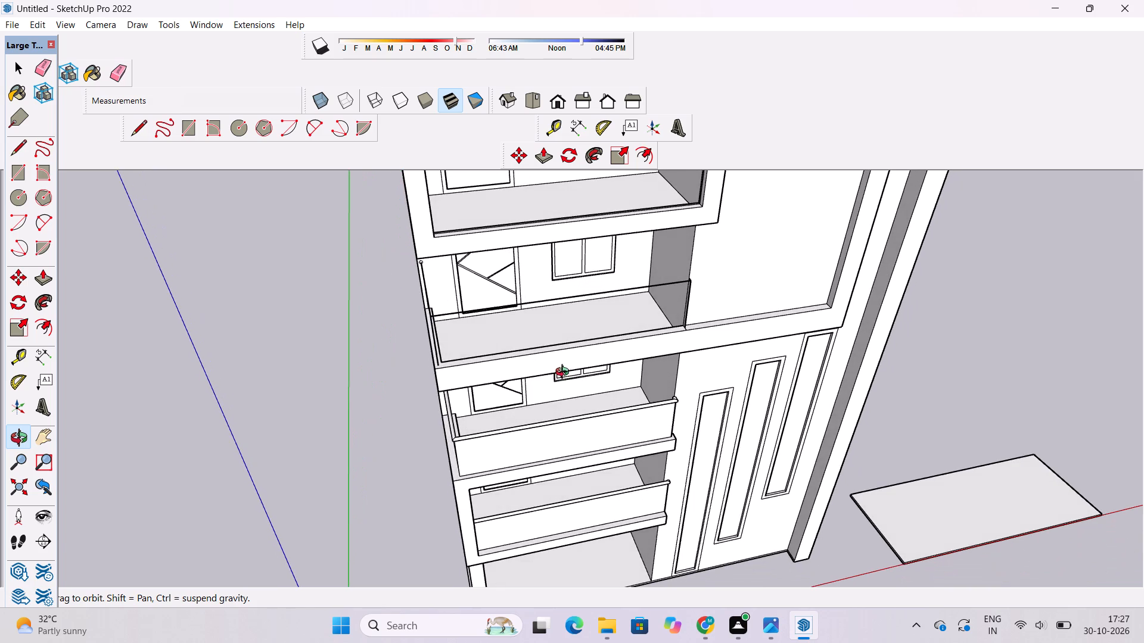
scroll(587, 320, up, 3)
shift+drag(598, 323, 621, 380)
scroll(313, 415, up, 2)
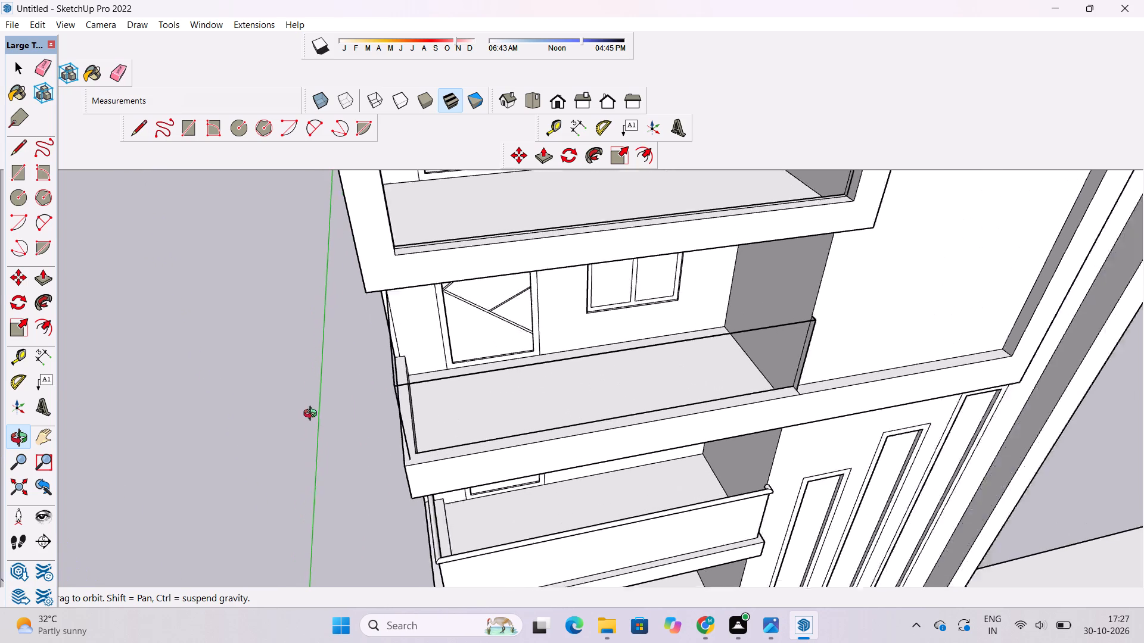
scroll(313, 415, up, 1)
shift+drag(318, 416, 321, 450)
drag(347, 437, 425, 355)
shift+drag(431, 274, 408, 328)
scroll(412, 303, up, 3)
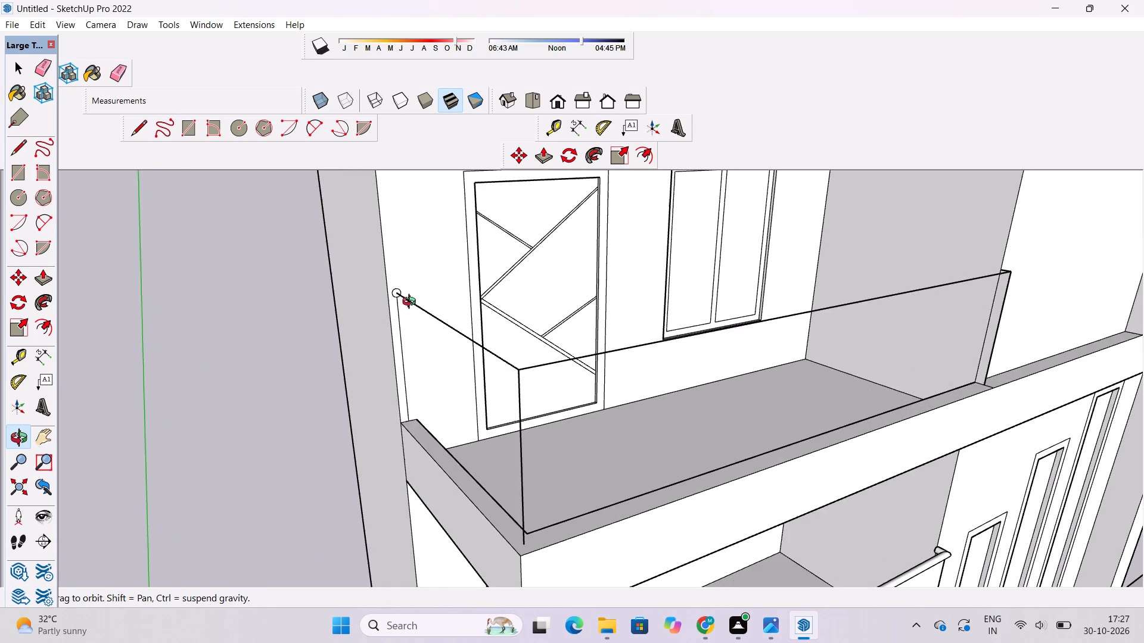
shift+drag(412, 308, 394, 364)
drag(393, 364, 394, 335)
key(space)
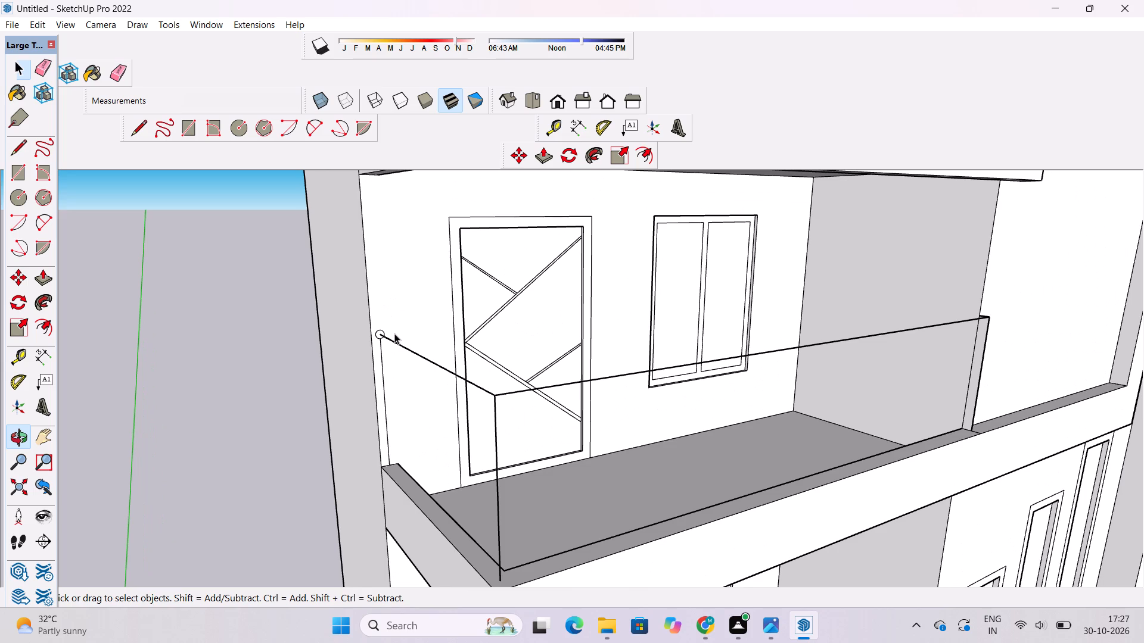
scroll(394, 324, up, 15)
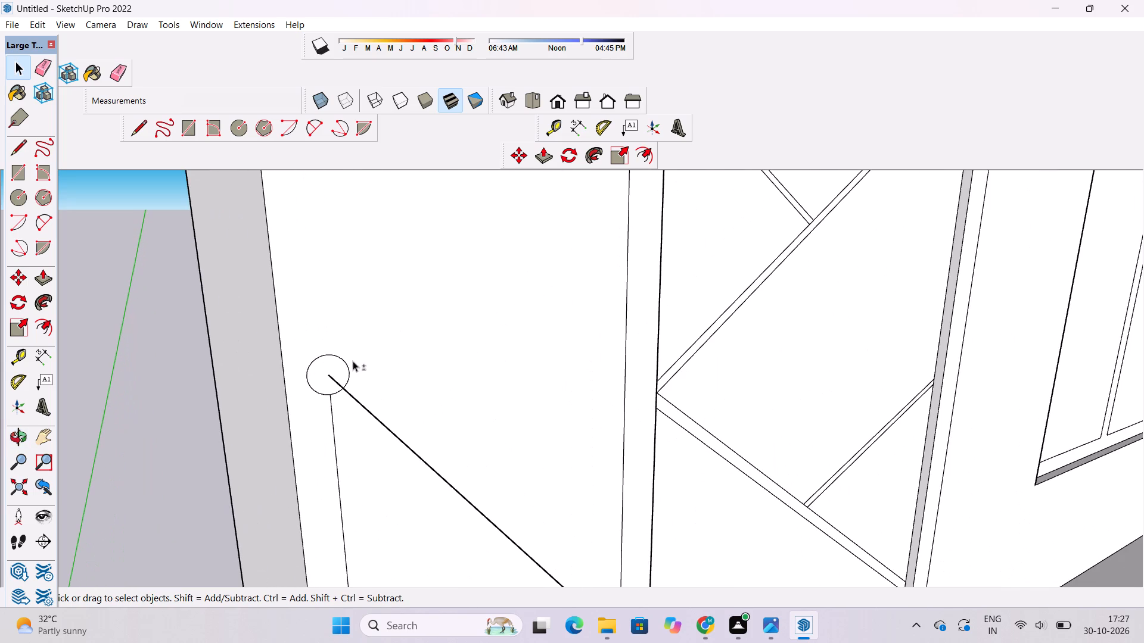
shift+double_click(325, 369)
shift+click(355, 399)
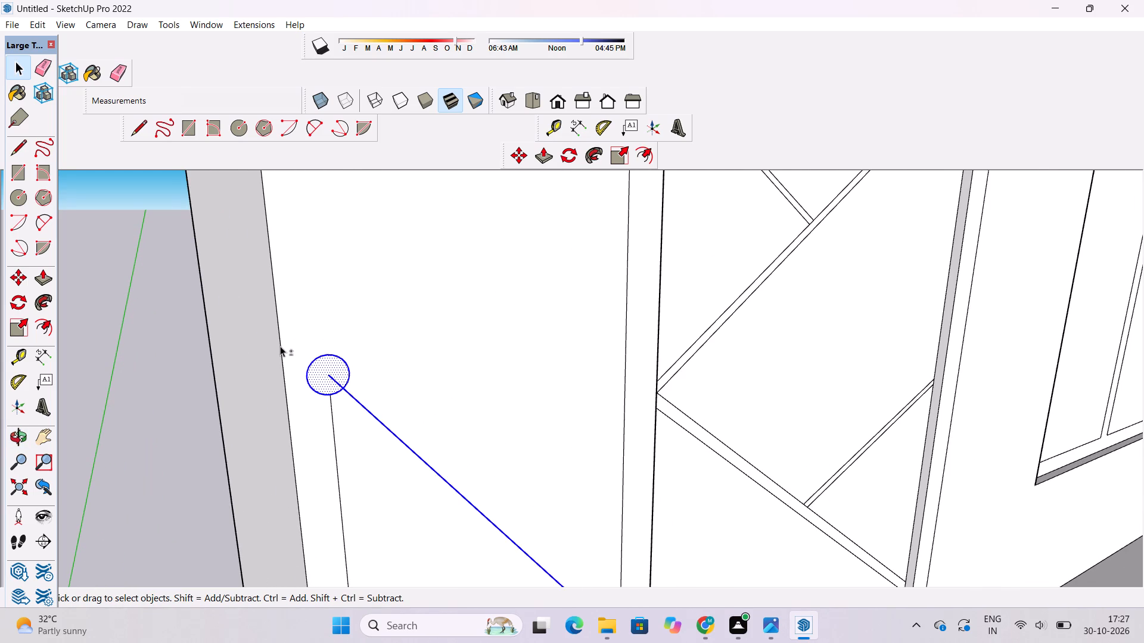
shift+scroll(280, 346, down, 16)
shift+scroll(445, 429, up, 4)
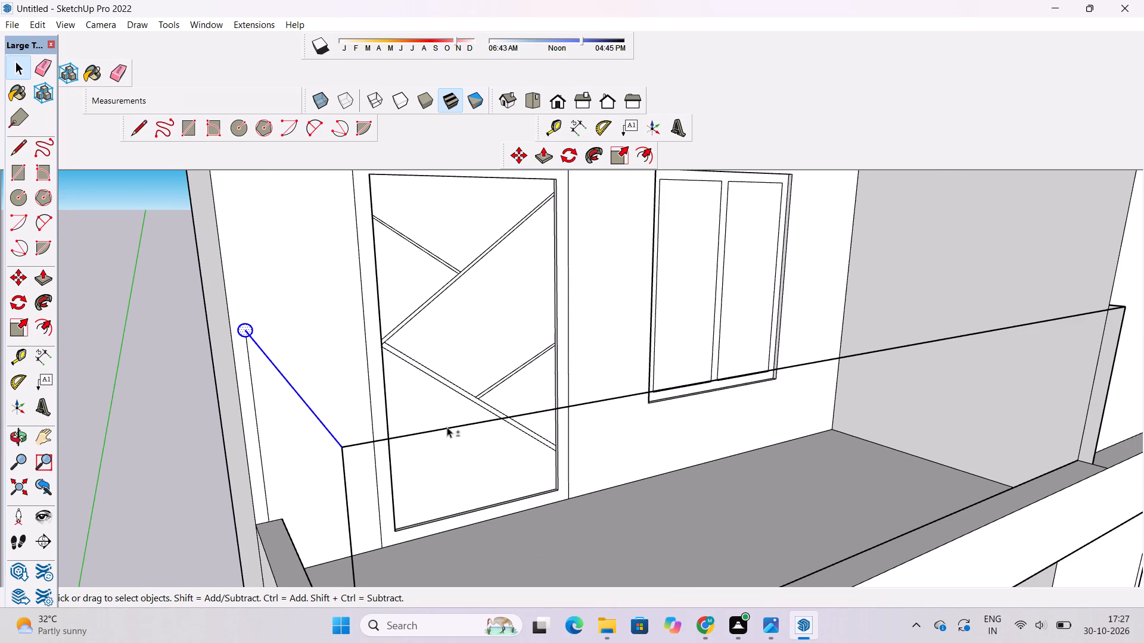
shift+click(447, 427)
shift+scroll(256, 426, down, 8)
shift+scroll(739, 373, up, 4)
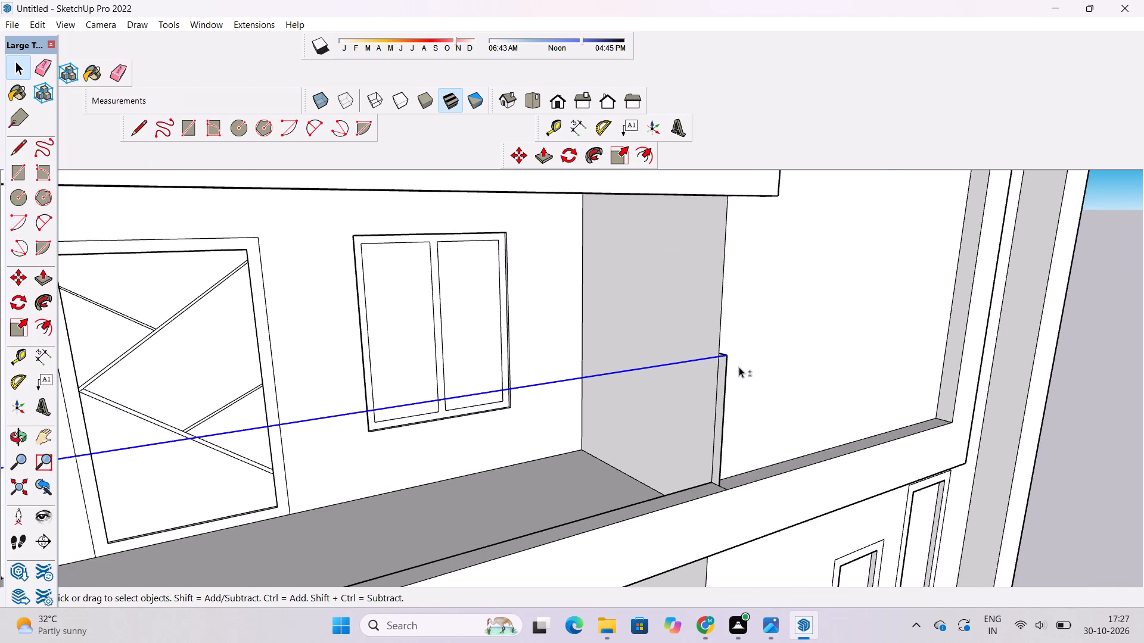
shift+scroll(737, 360, up, 20)
shift+scroll(737, 360, up, 2)
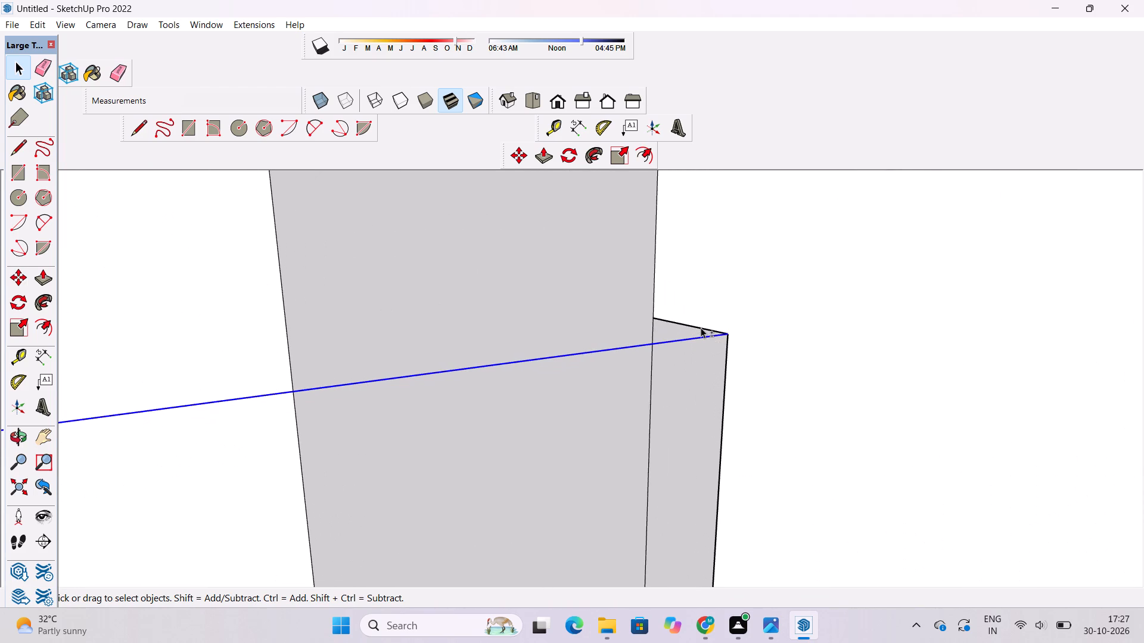
shift+click(700, 327)
shift+scroll(943, 370, down, 20)
shift+scroll(943, 370, down, 2)
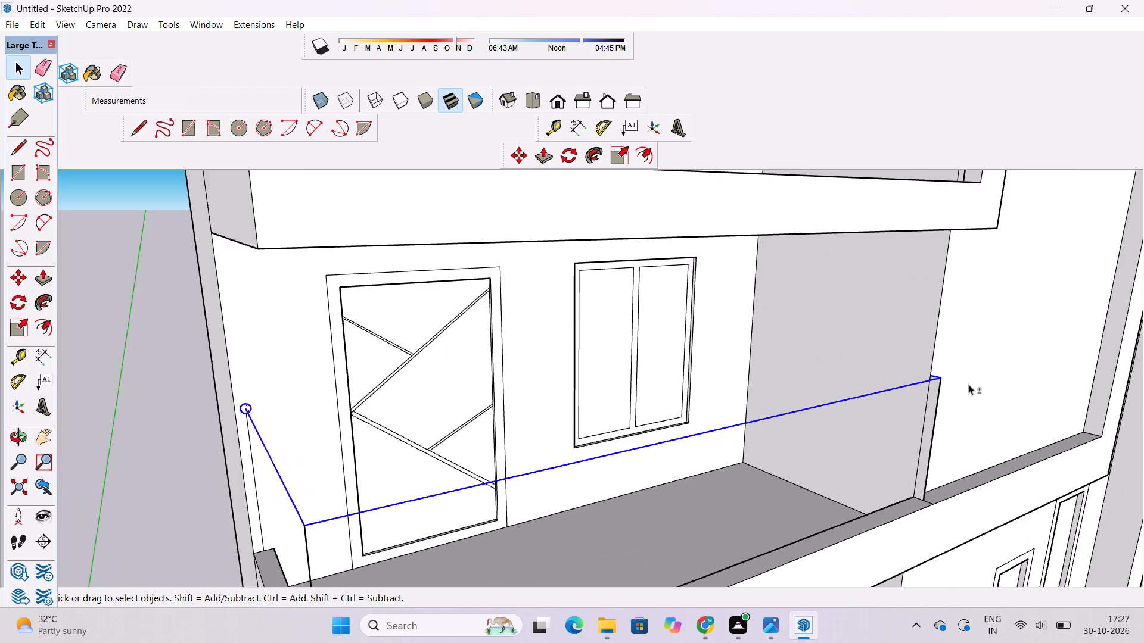
shift+scroll(968, 384, down, 4)
shift+scroll(419, 384, up, 6)
shift+scroll(463, 421, up, 15)
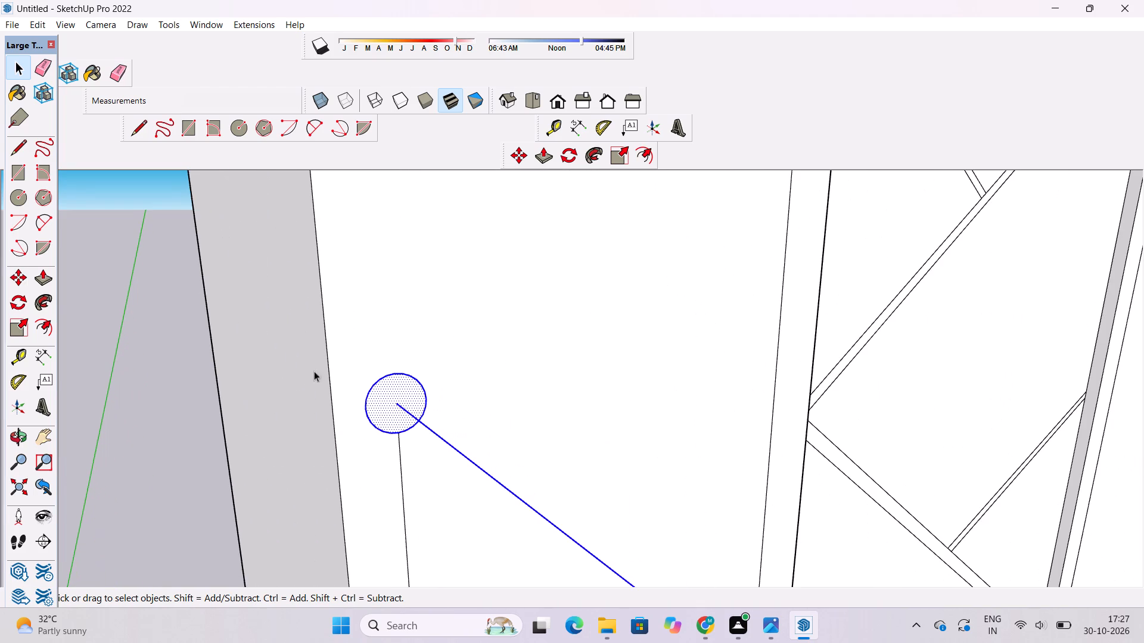
click(44, 295)
click(382, 407)
Draw a line of 30' 3 1/2" along that balcony's side ledge, from the wall to the front corner, to fill in the side panel.
scroll(298, 362, down, 3)
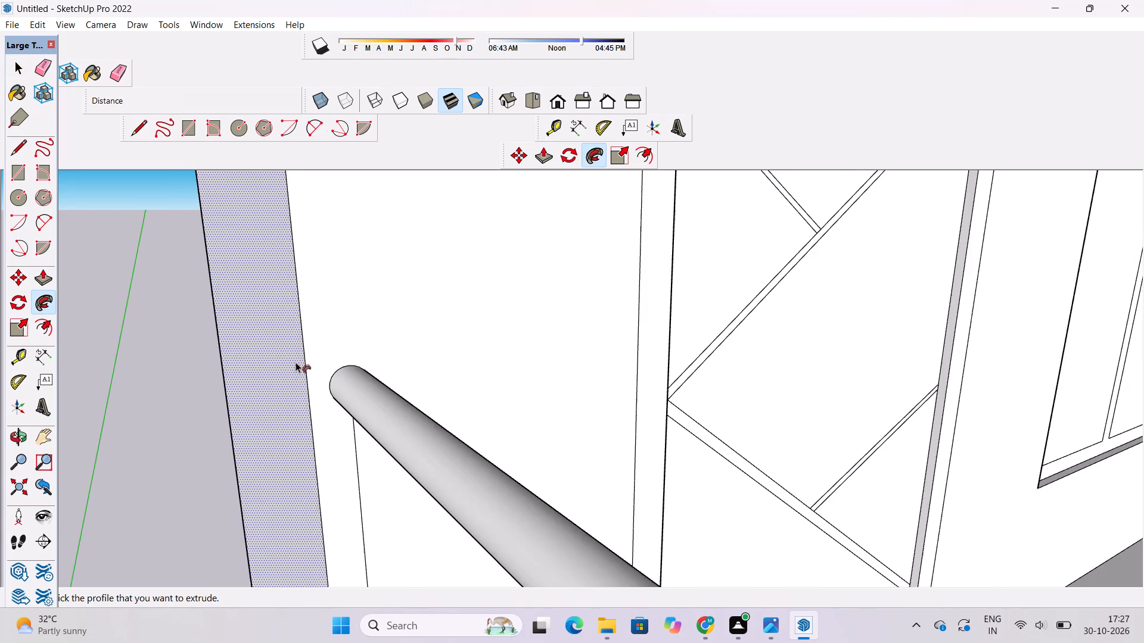
scroll(296, 362, down, 20)
scroll(296, 362, down, 10)
key(o)
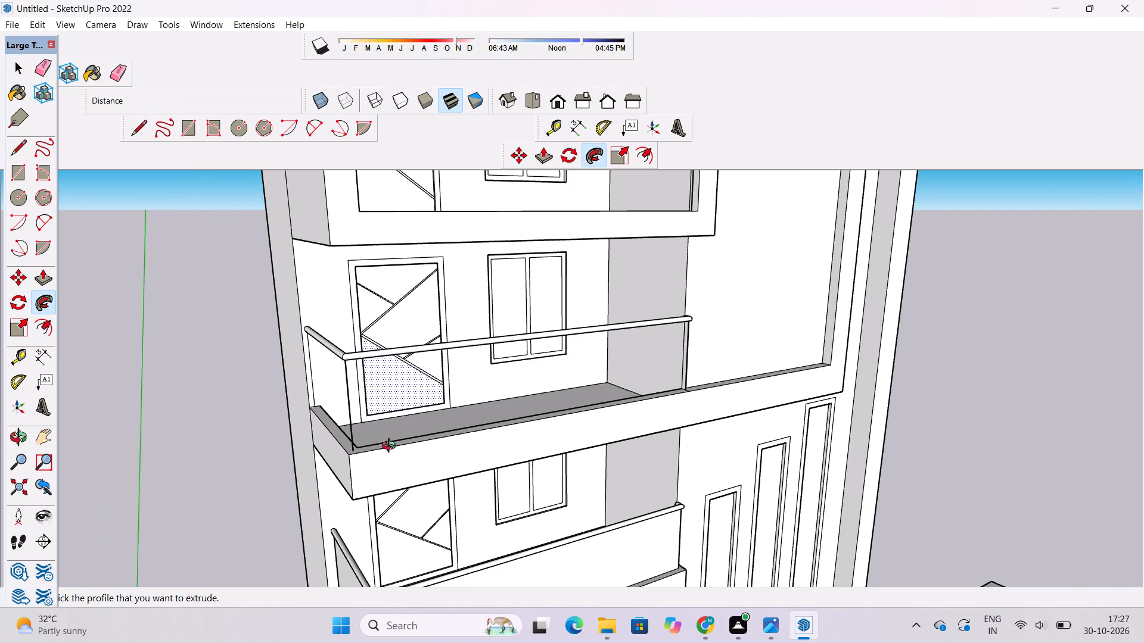
shift+drag(358, 532, 368, 436)
shift+drag(368, 436, 421, 532)
scroll(379, 432, up, 3)
shift+drag(381, 433, 416, 477)
drag(417, 479, 443, 472)
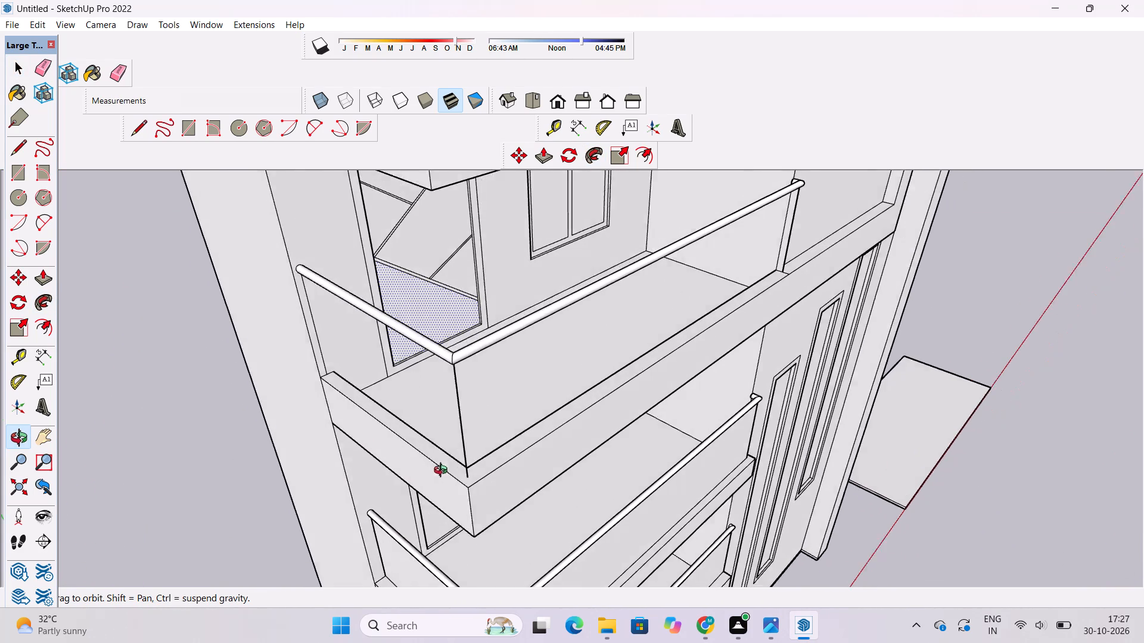
drag(443, 472, 444, 471)
key(l)
scroll(324, 404, up, 12)
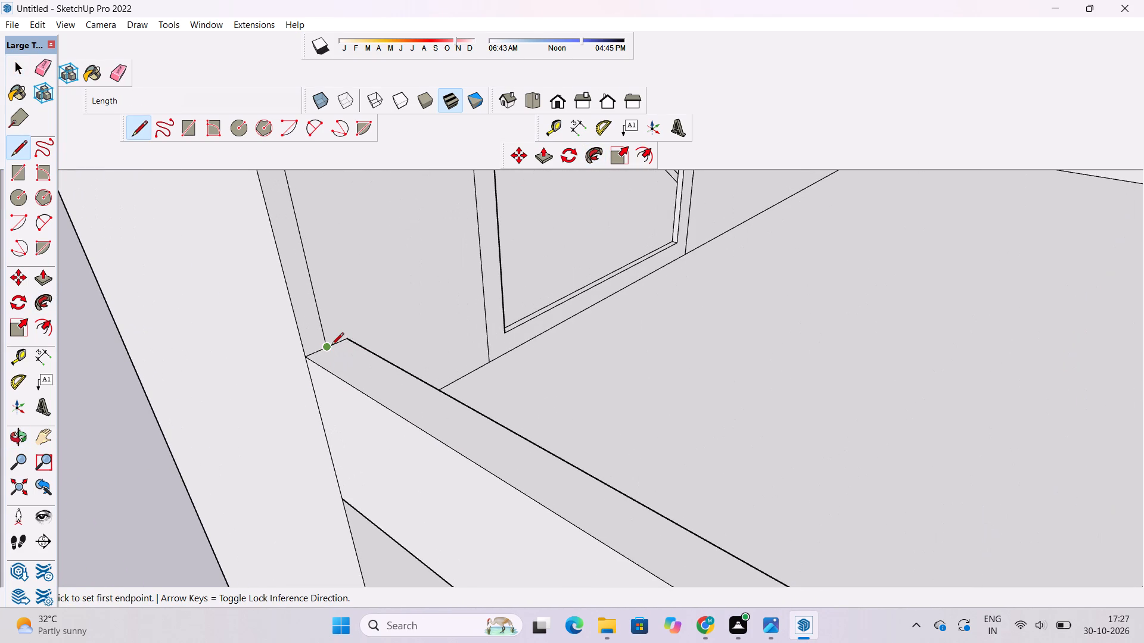
click(327, 346)
scroll(327, 346, down, 11)
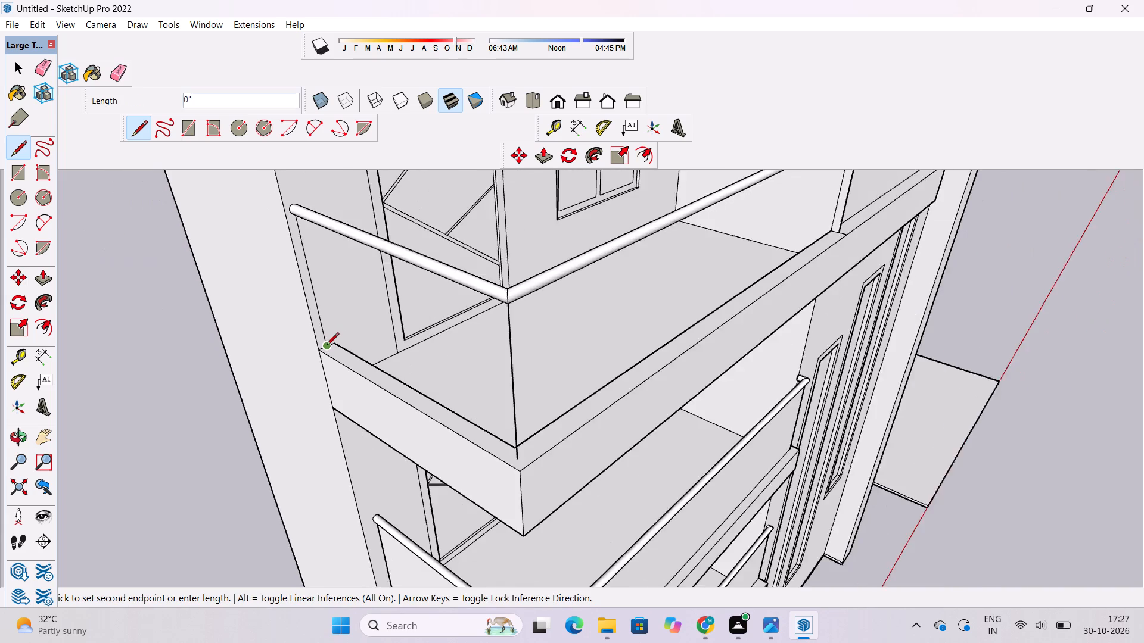
scroll(327, 346, down, 4)
click(448, 417)
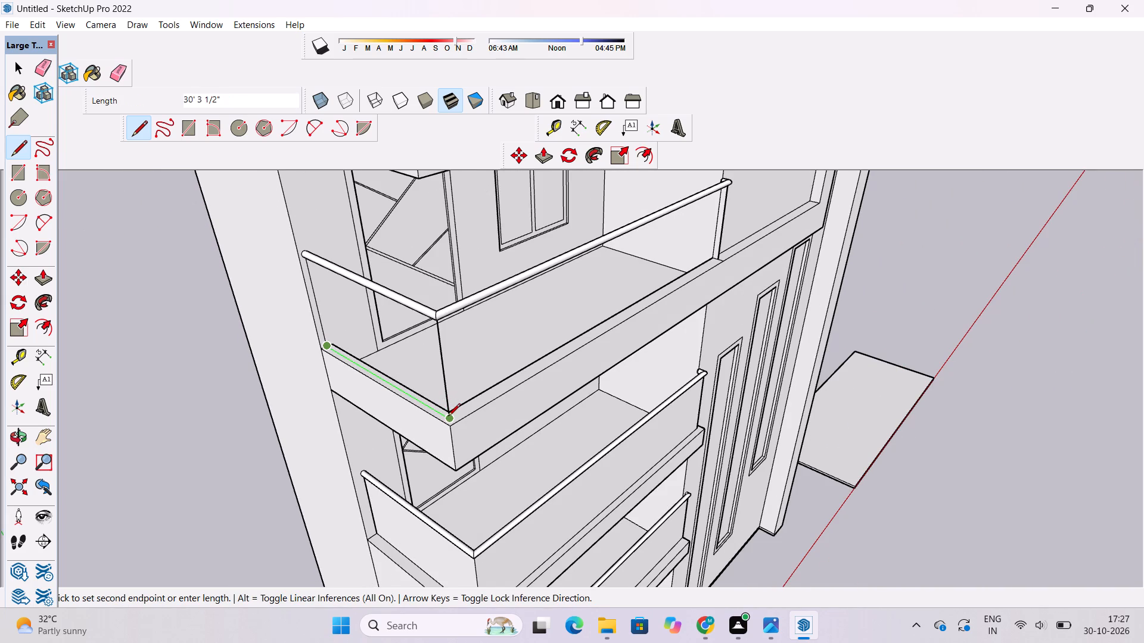
Draw a line of 72' 6" along the front ledge between the railing panel's two bottom corners to fill in the front panel.
click(448, 417)
scroll(496, 399, down, 3)
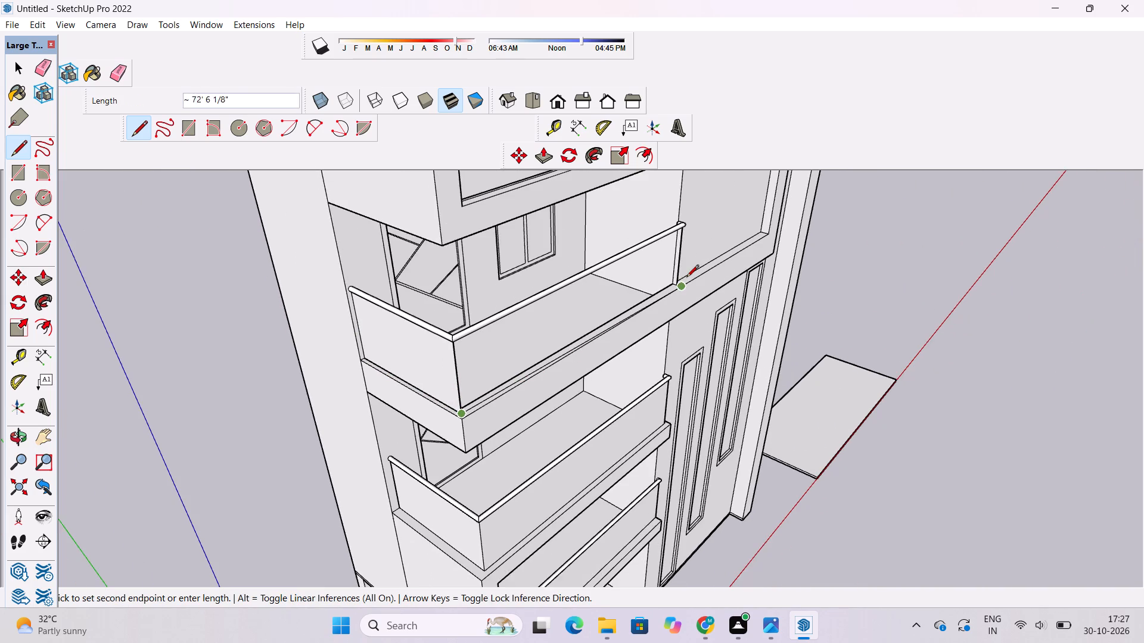
scroll(697, 271, up, 11)
click(655, 298)
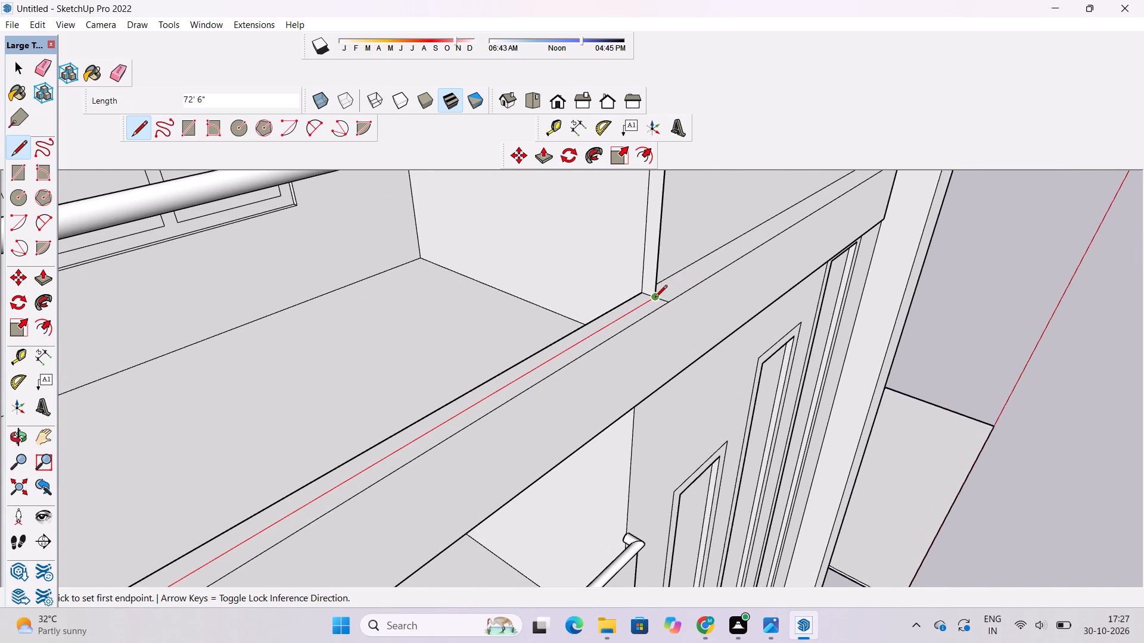
key(space)
Erase the short vertical edge segment inside the small circle on the framed balcony above.
key(o)
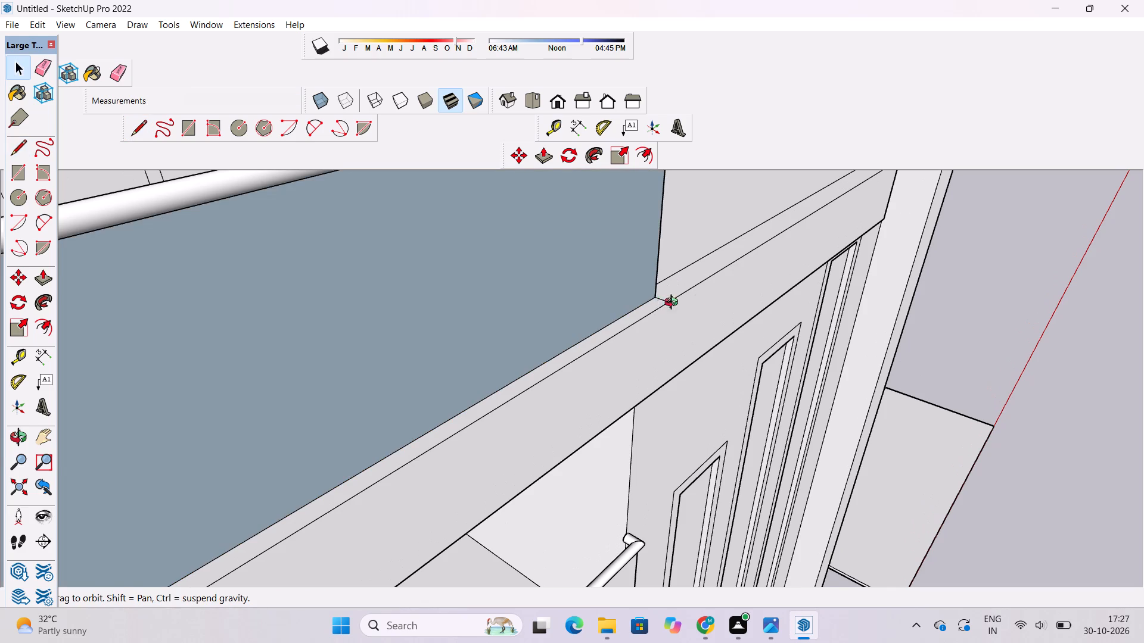
scroll(710, 298, down, 11)
drag(718, 314, 582, 286)
scroll(543, 276, down, 5)
shift+drag(542, 283, 540, 325)
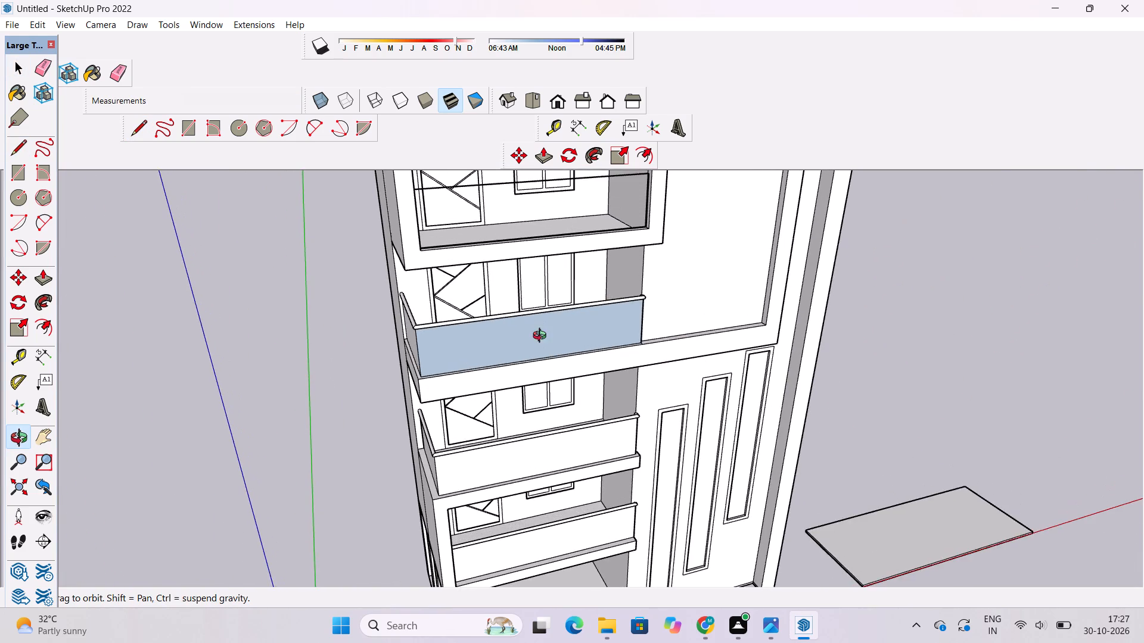
drag(551, 352, 306, 467)
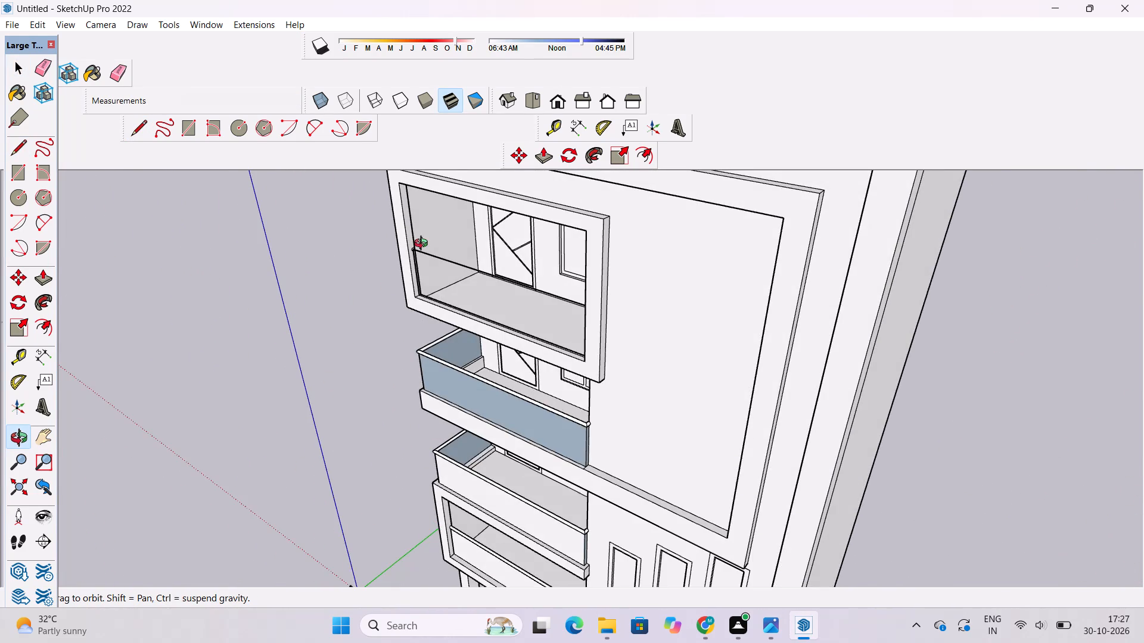
scroll(428, 236, up, 9)
shift+drag(418, 273, 419, 330)
drag(419, 338, 424, 321)
key(space)
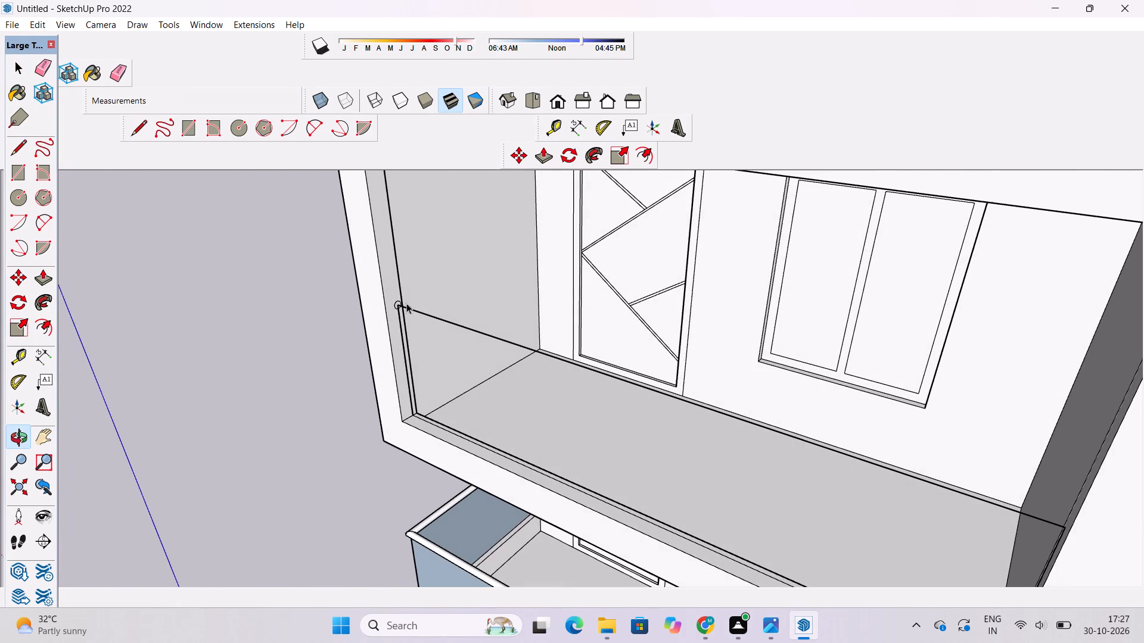
scroll(406, 304, up, 15)
key(e)
scroll(391, 307, up, 5)
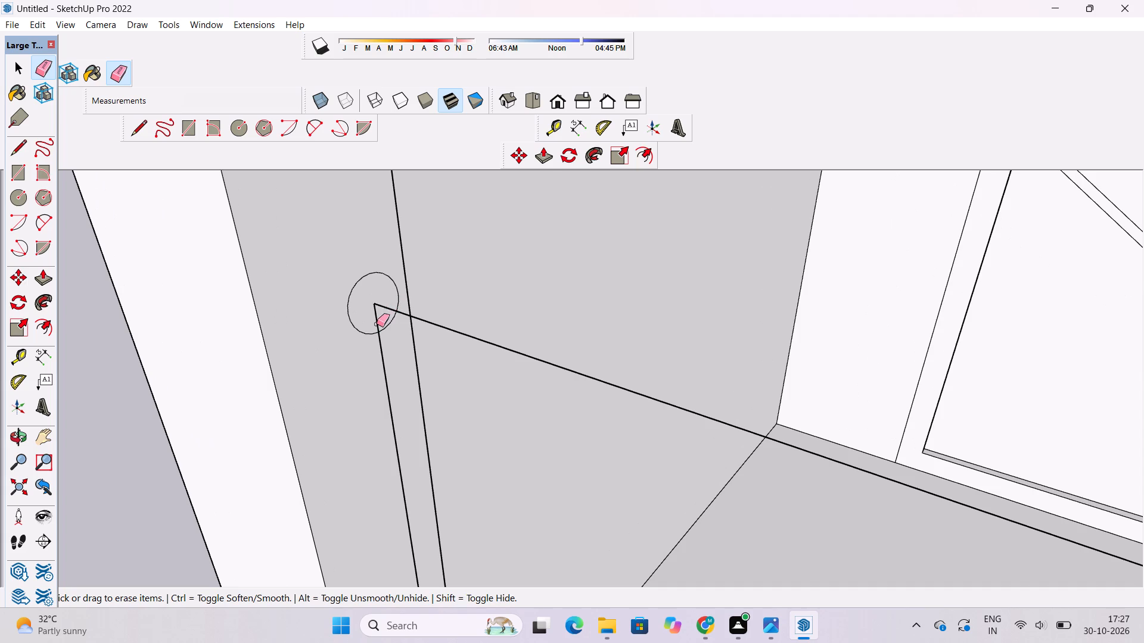
click(379, 320)
click(379, 320)
click(379, 322)
Sweep the small circle along the framed balcony's front top edge with Follow Me to form a handrail.
key(space)
shift+double_click(360, 316)
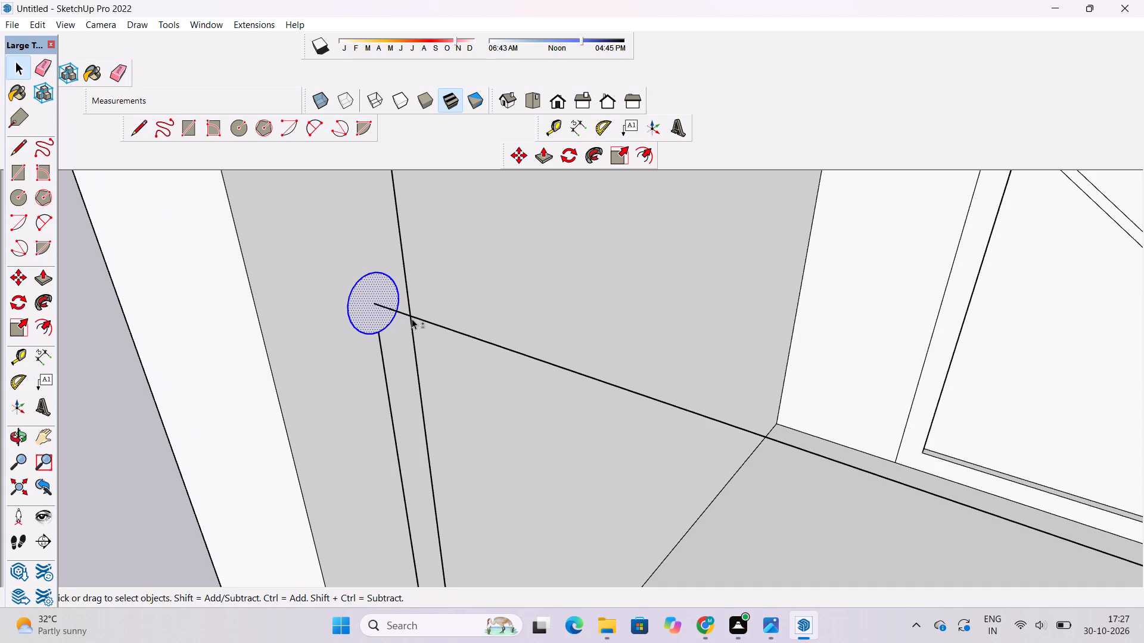
shift+click(415, 319)
shift+scroll(362, 304, down, 16)
shift+scroll(408, 320, down, 6)
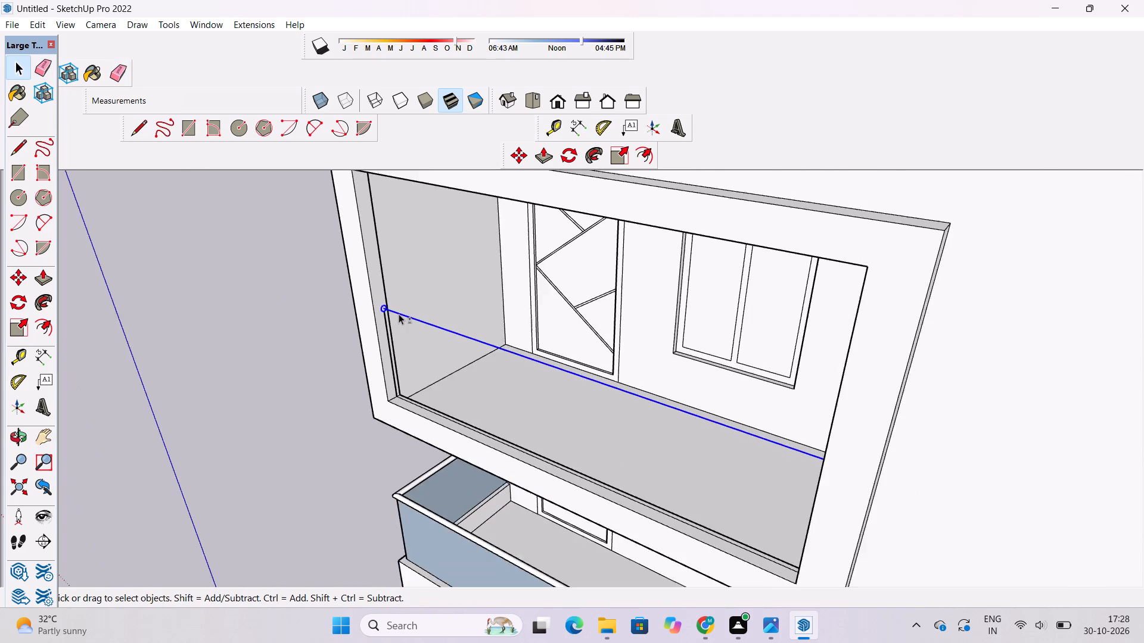
shift+scroll(399, 314, down, 7)
shift+scroll(415, 335, up, 4)
scroll(124, 279, up, 1)
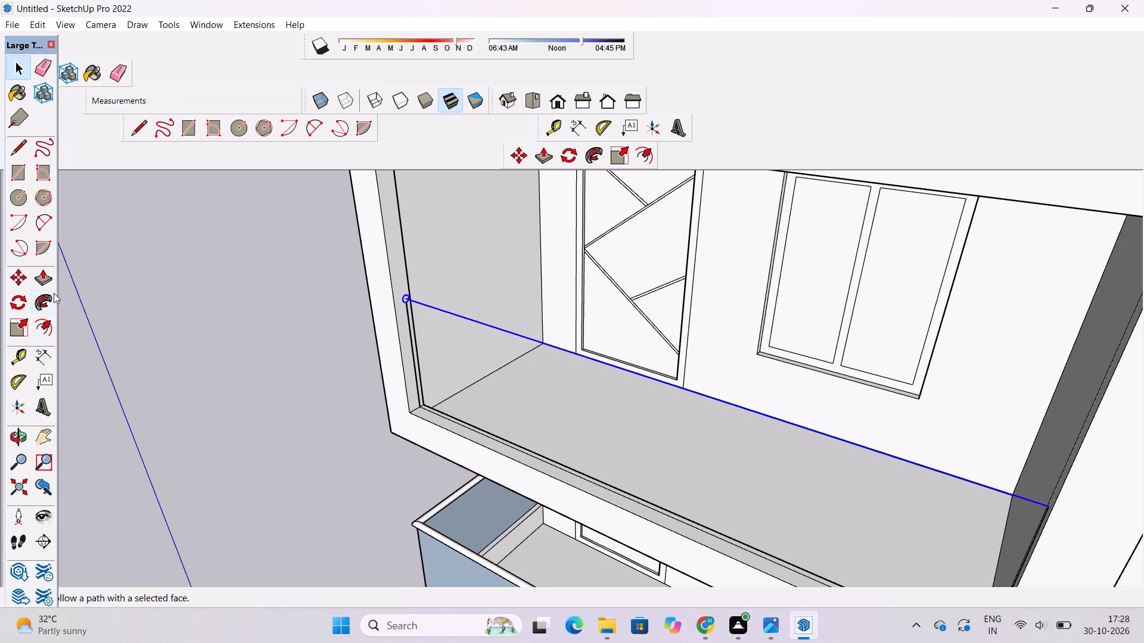
click(49, 300)
scroll(388, 292, up, 10)
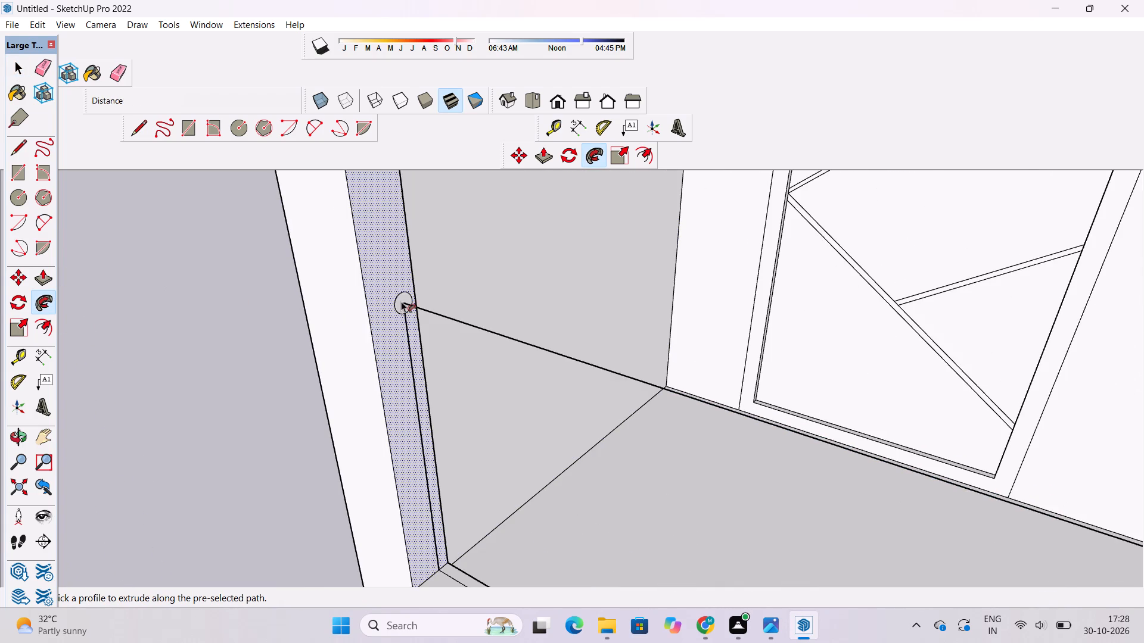
click(401, 301)
key(space)
Draw a short line of 6" along the bottom edge of the framed balcony's railing to fill in the front panel.
text(o)
drag(392, 319, 489, 282)
scroll(298, 259, down, 8)
drag(281, 271, 462, 342)
scroll(813, 393, up, 2)
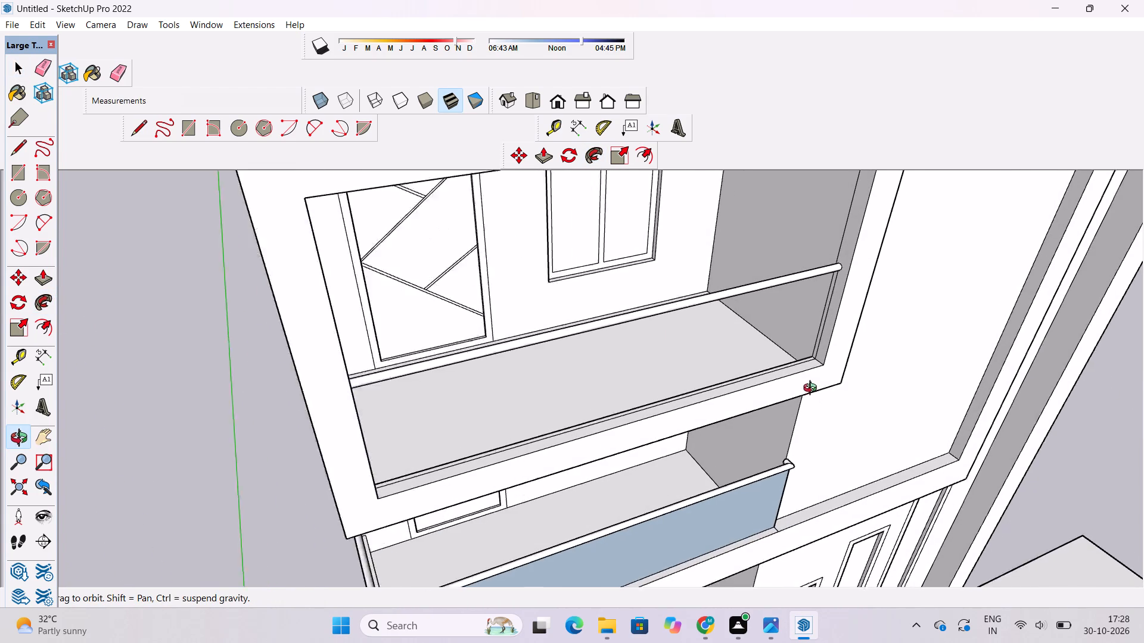
scroll(813, 389, up, 2)
drag(809, 347, 804, 357)
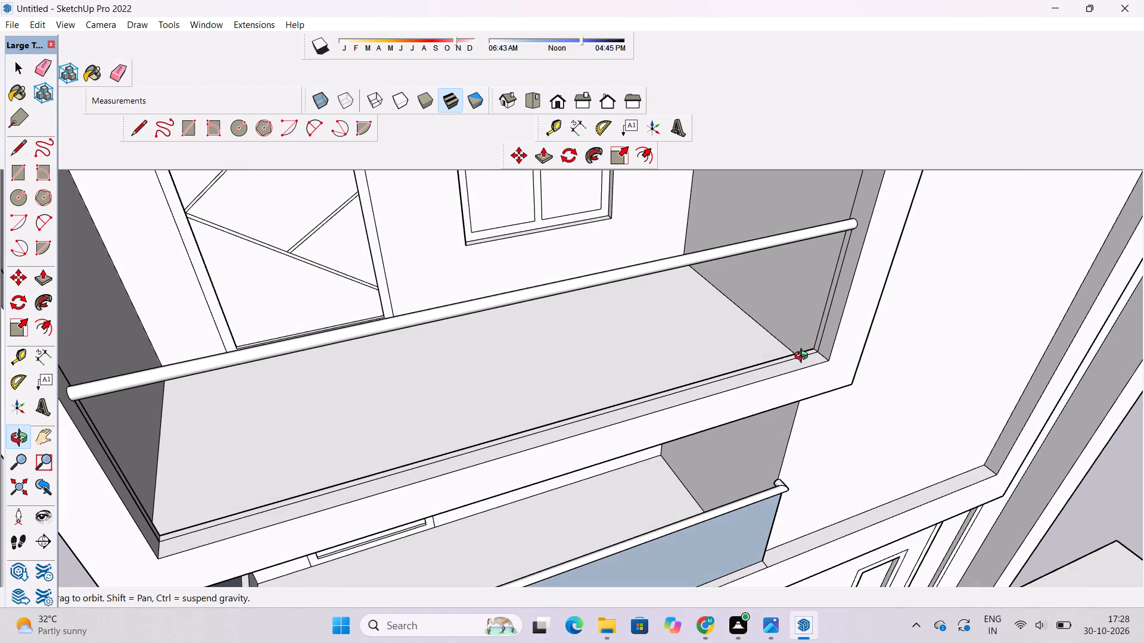
click(144, 130)
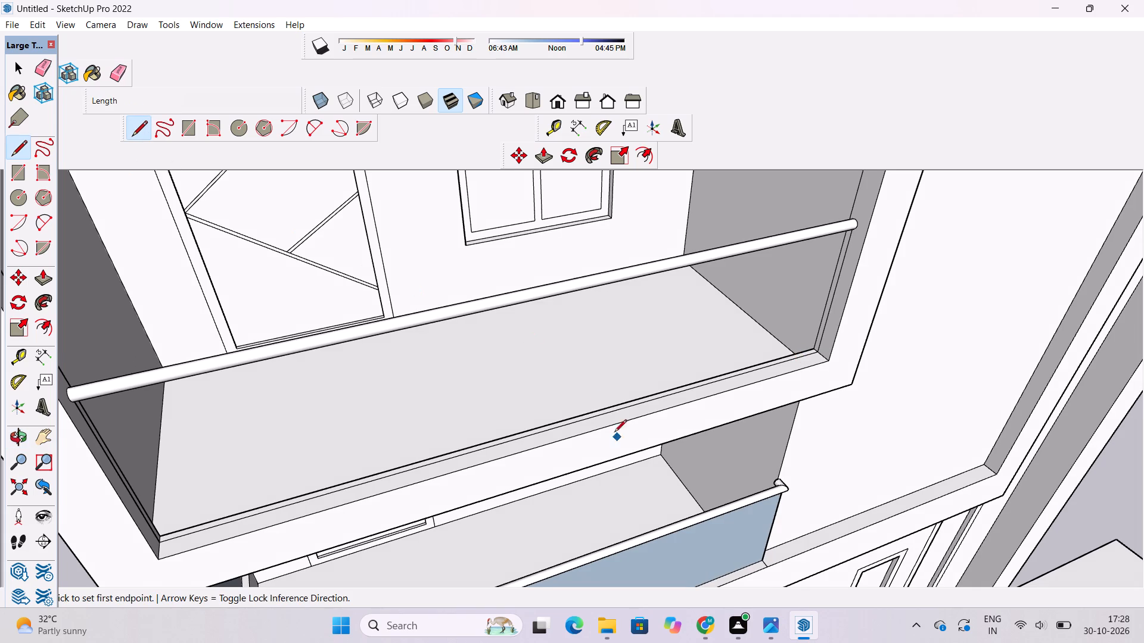
click(611, 413)
click(620, 410)
key(space)
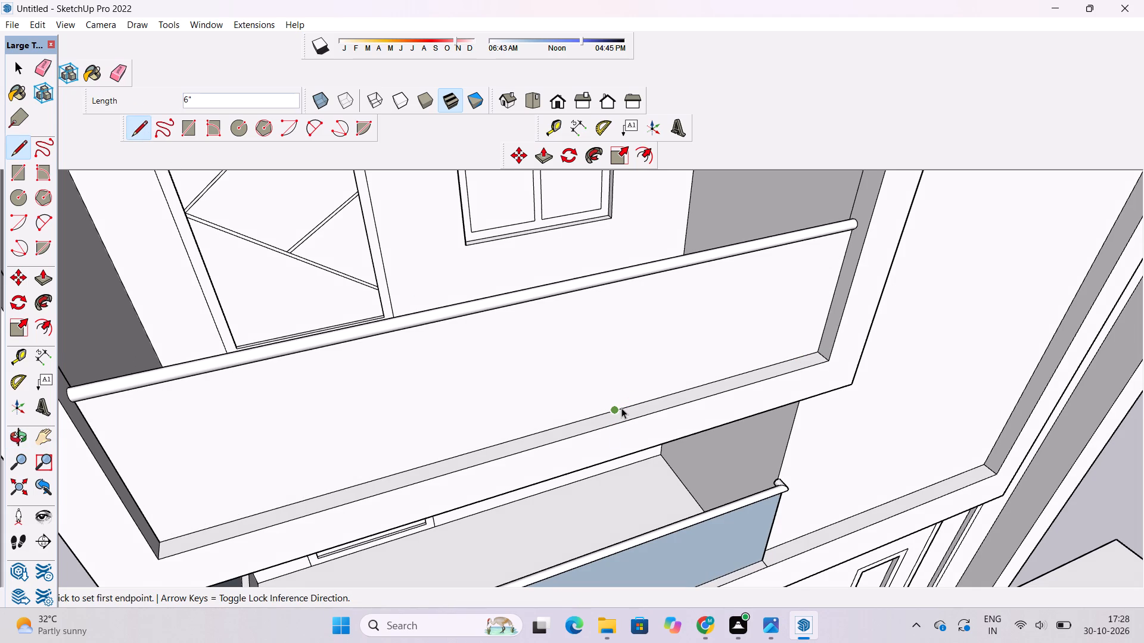
Erase the short edge crossing the ledge at the front panel's bottom corner on the balcony below the framed one.
key(o)
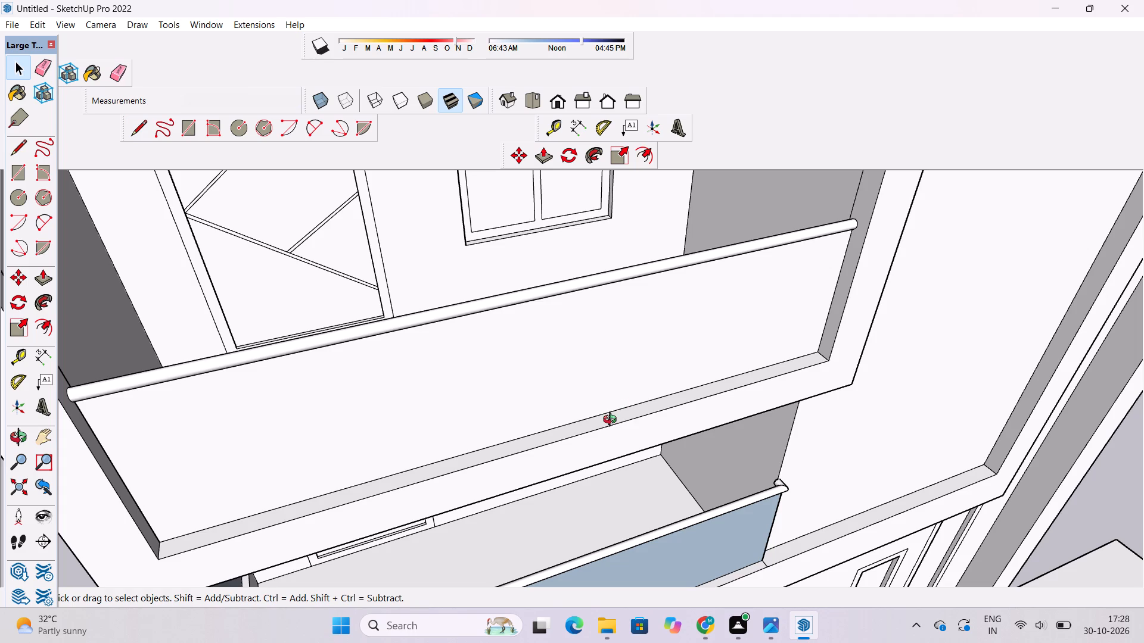
shift+click(608, 423)
drag(608, 439, 595, 411)
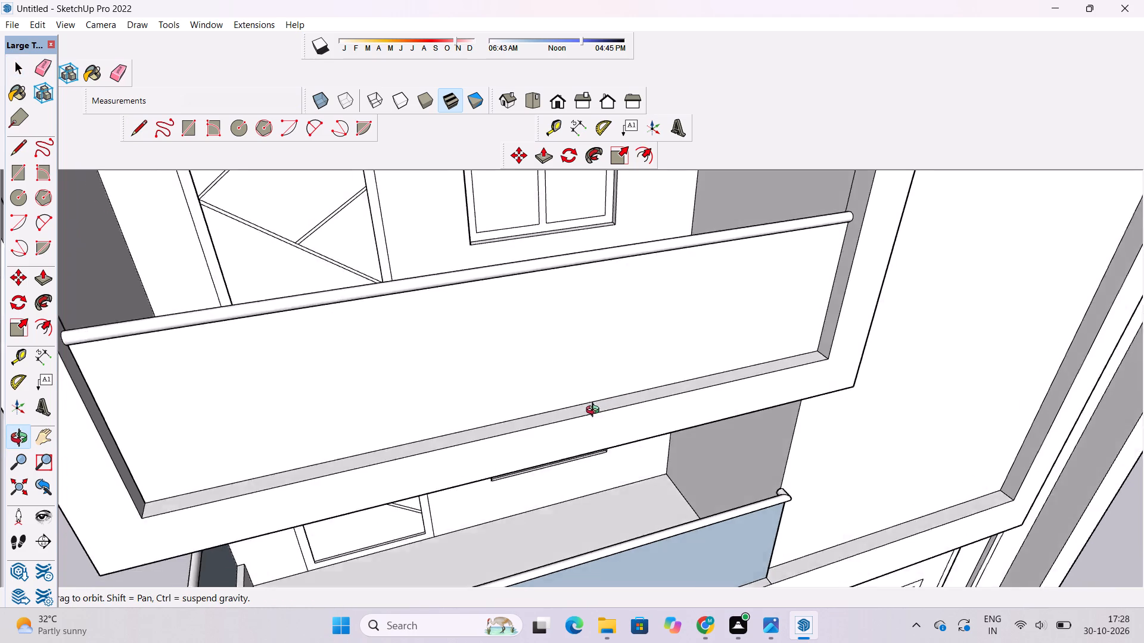
drag(595, 411, 580, 358)
scroll(570, 330, down, 9)
shift+drag(579, 363, 581, 376)
drag(598, 431, 573, 354)
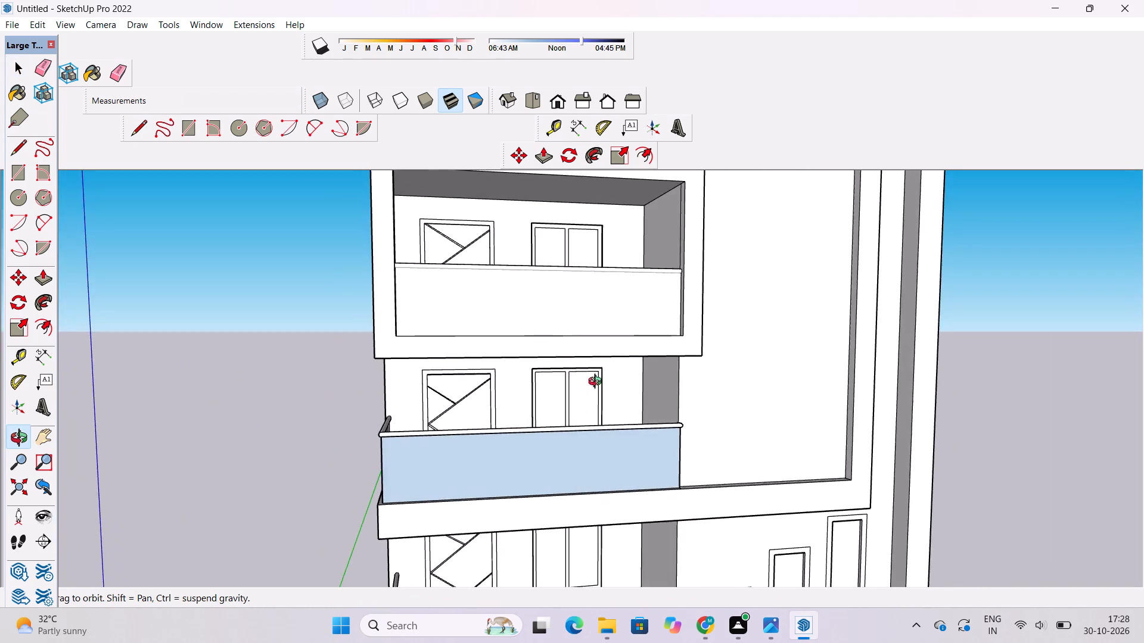
drag(660, 477, 689, 563)
scroll(686, 481, up, 11)
shift+drag(674, 479, 598, 479)
drag(600, 488, 605, 493)
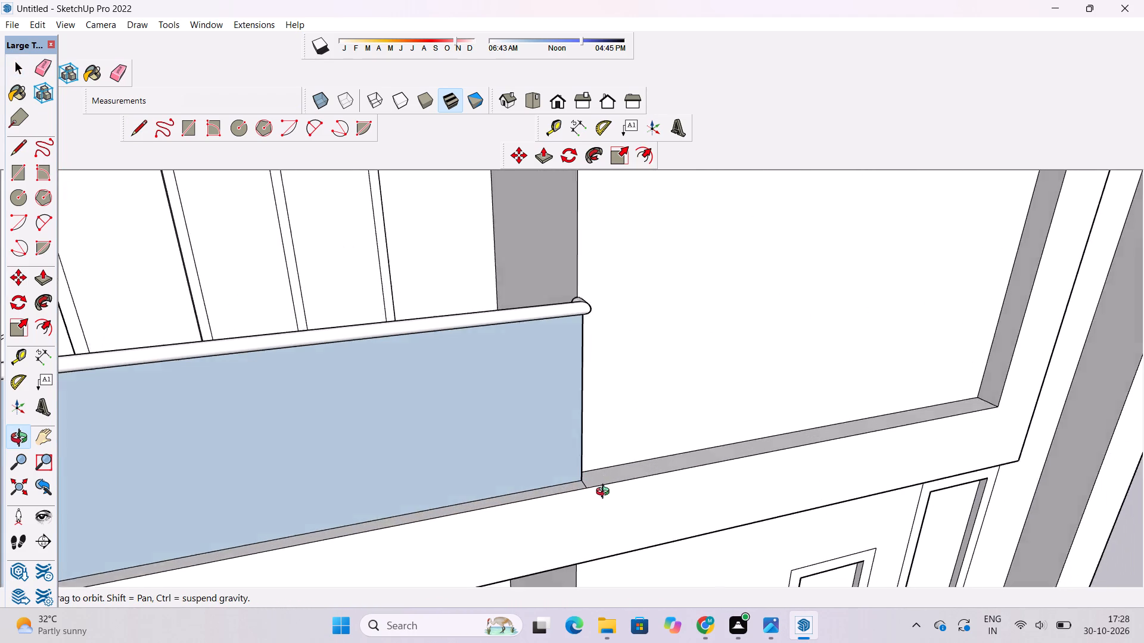
drag(605, 493, 643, 535)
key(e)
scroll(606, 482, up, 5)
drag(605, 488, 596, 502)
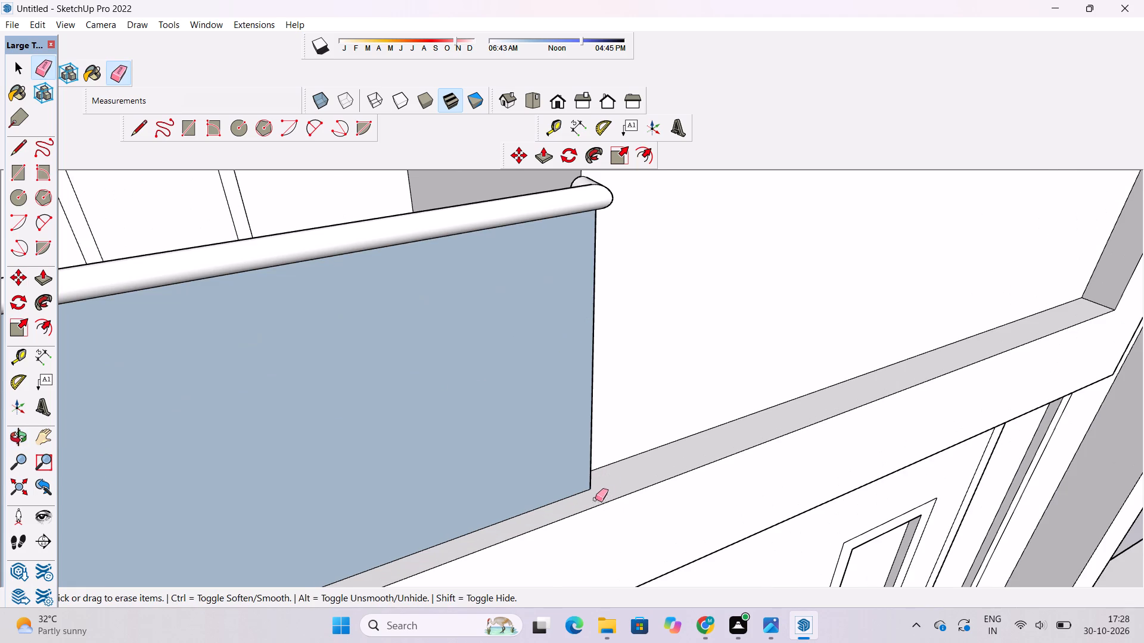
Examine the balcony panels, handrails and overall massing of the building from the front and side.
scroll(602, 488, down, 9)
key(o)
drag(412, 484, 552, 488)
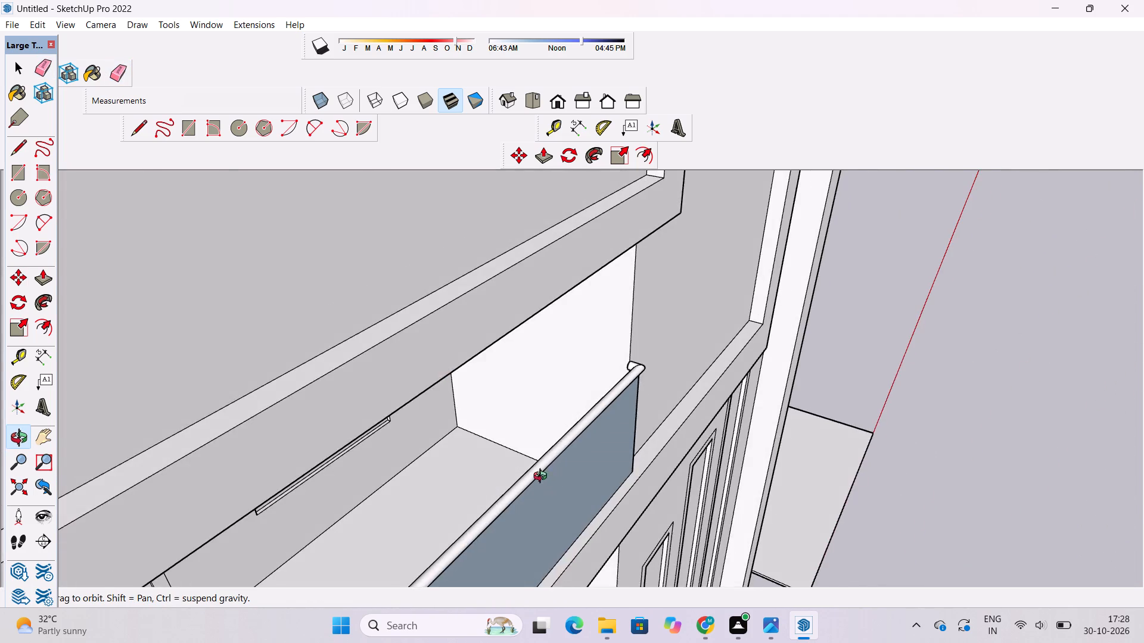
scroll(534, 476, up, 9)
drag(400, 487, 422, 464)
scroll(396, 430, down, 5)
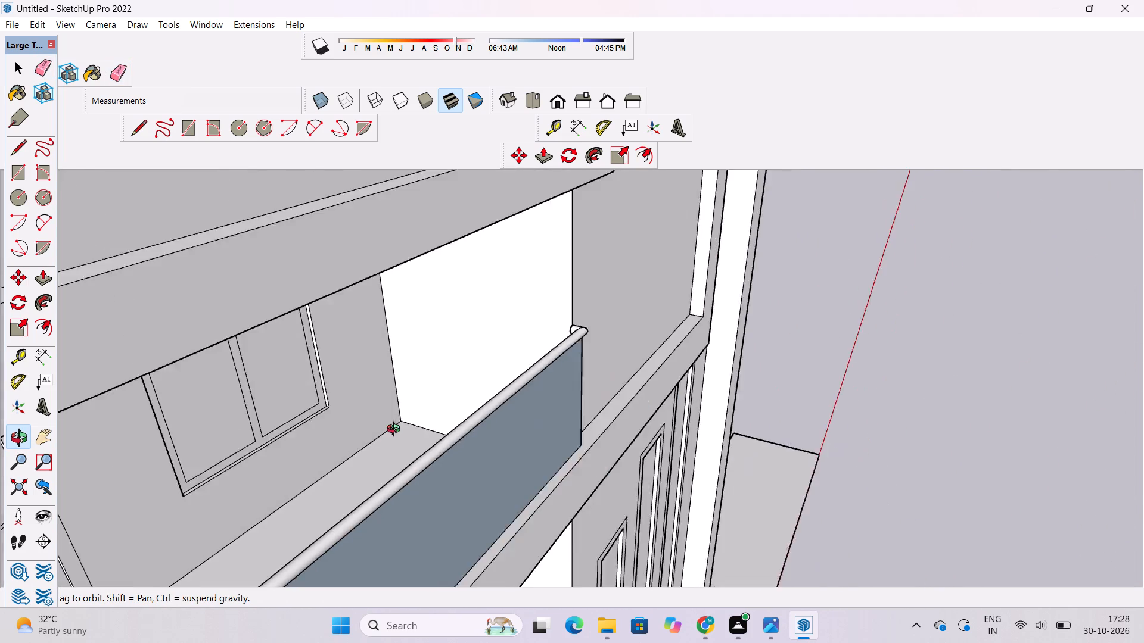
scroll(396, 430, down, 7)
drag(787, 408, 515, 489)
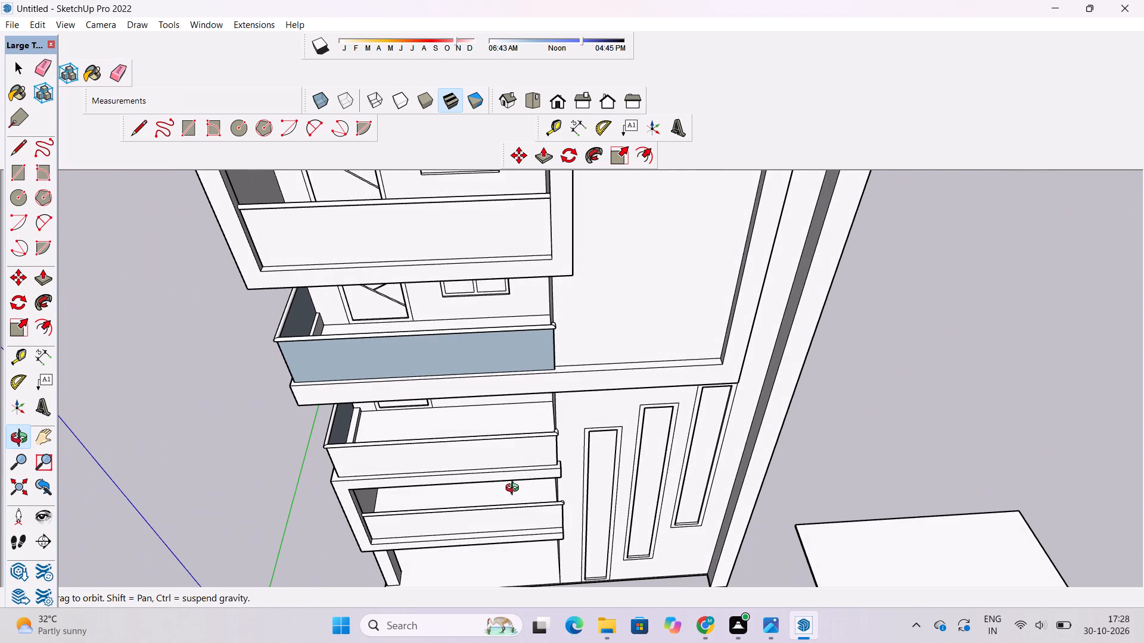
shift+drag(396, 457, 524, 476)
drag(530, 479, 576, 507)
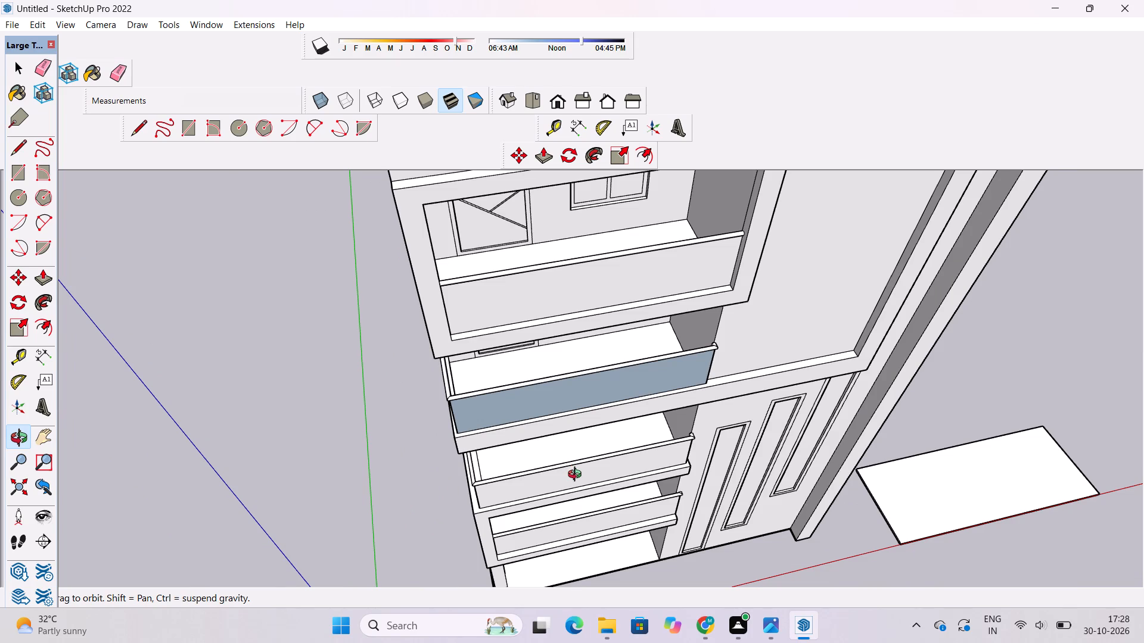
scroll(517, 420, down, 4)
drag(505, 433, 536, 352)
scroll(554, 325, down, 4)
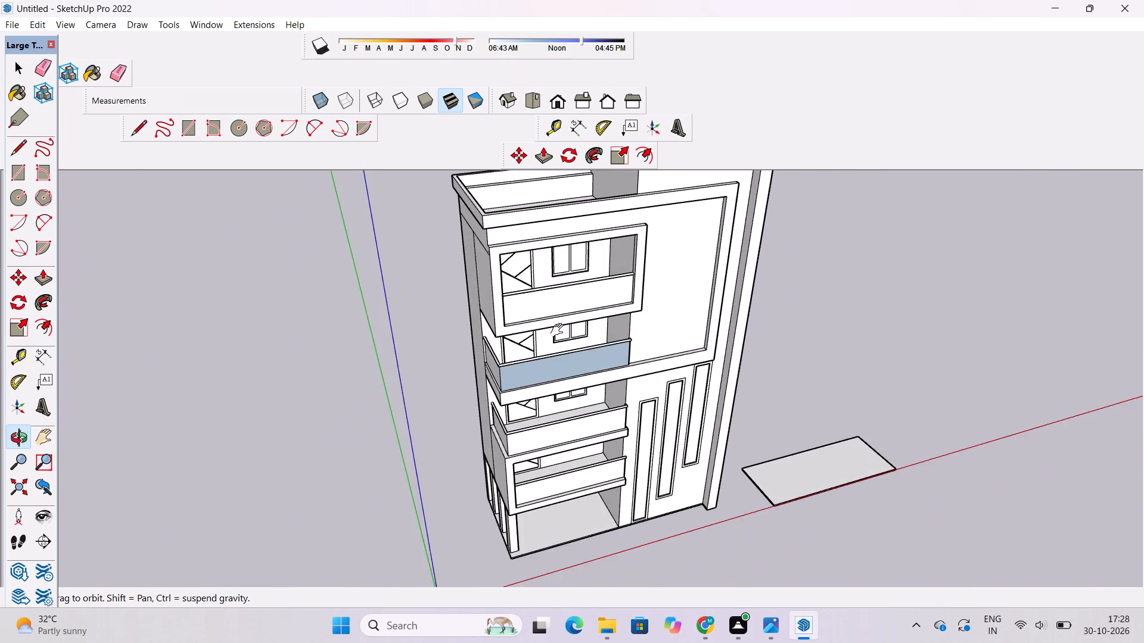
shift+drag(553, 331, 504, 377)
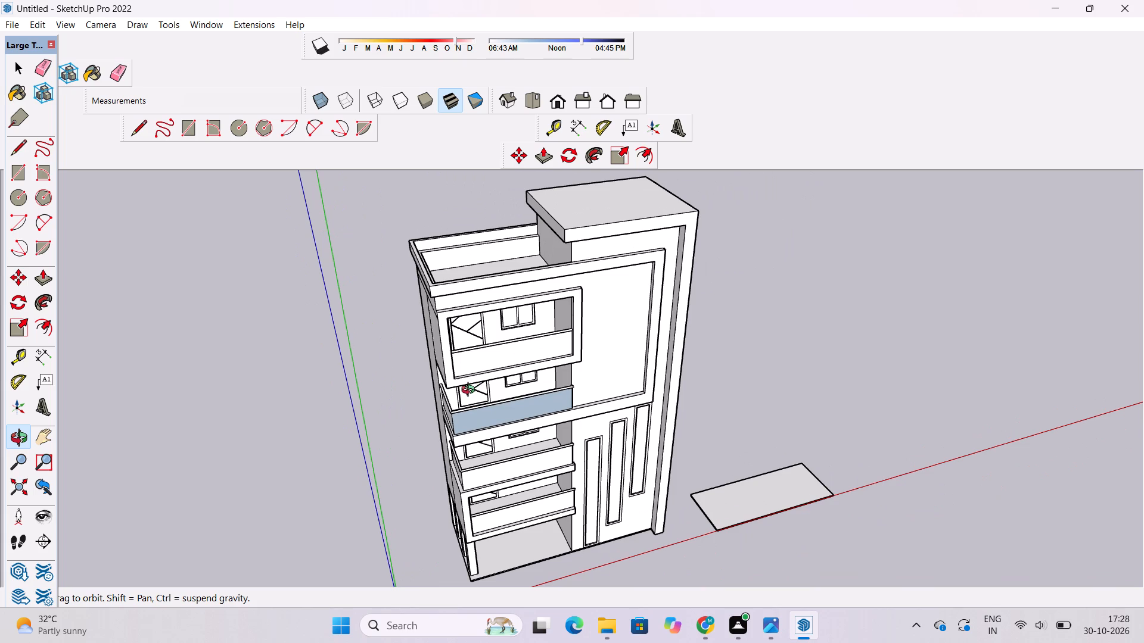
scroll(524, 514, down, 2)
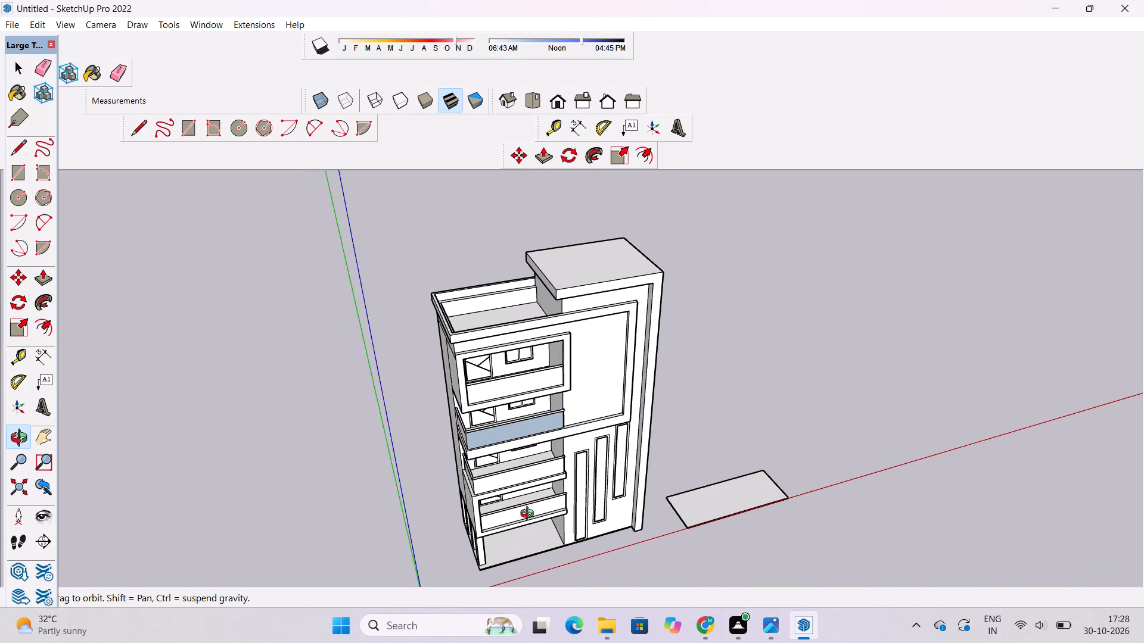
shift+drag(488, 510, 587, 497)
scroll(583, 426, up, 5)
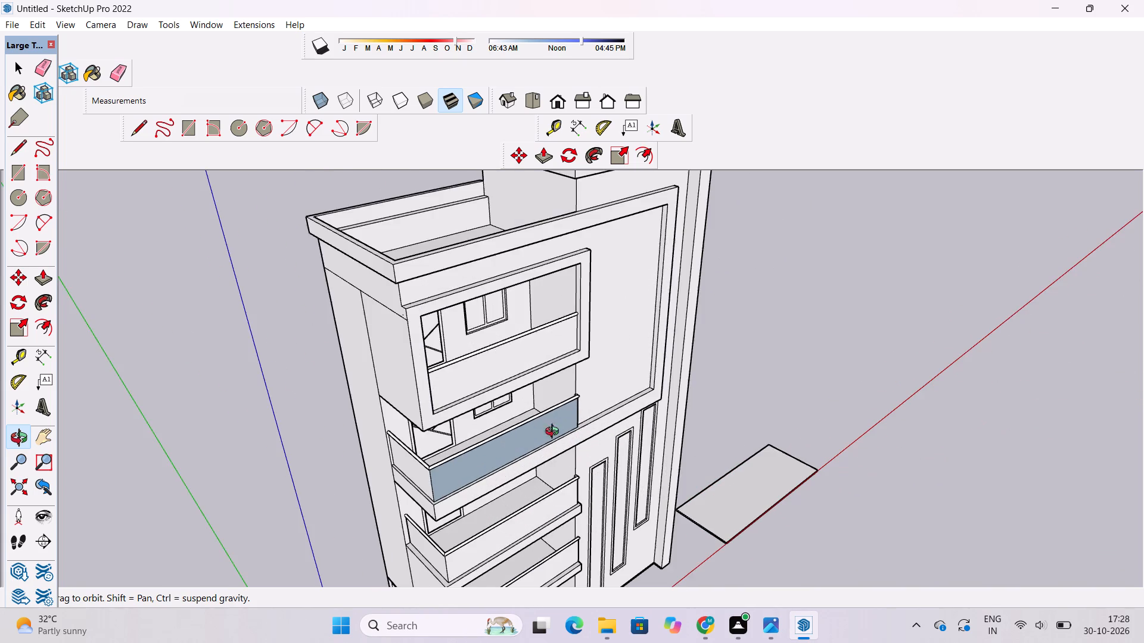
shift+drag(423, 435, 425, 518)
drag(425, 518, 477, 426)
scroll(425, 359, up, 9)
shift+drag(425, 381, 425, 325)
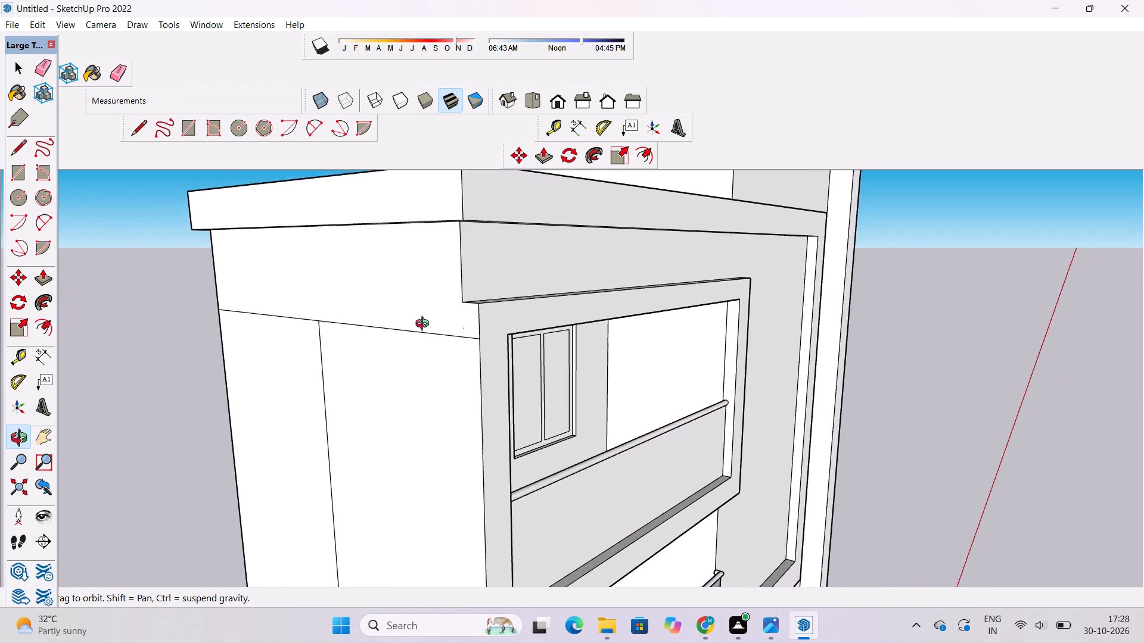
shift+drag(425, 325, 425, 323)
drag(551, 332, 627, 345)
scroll(635, 326, down, 4)
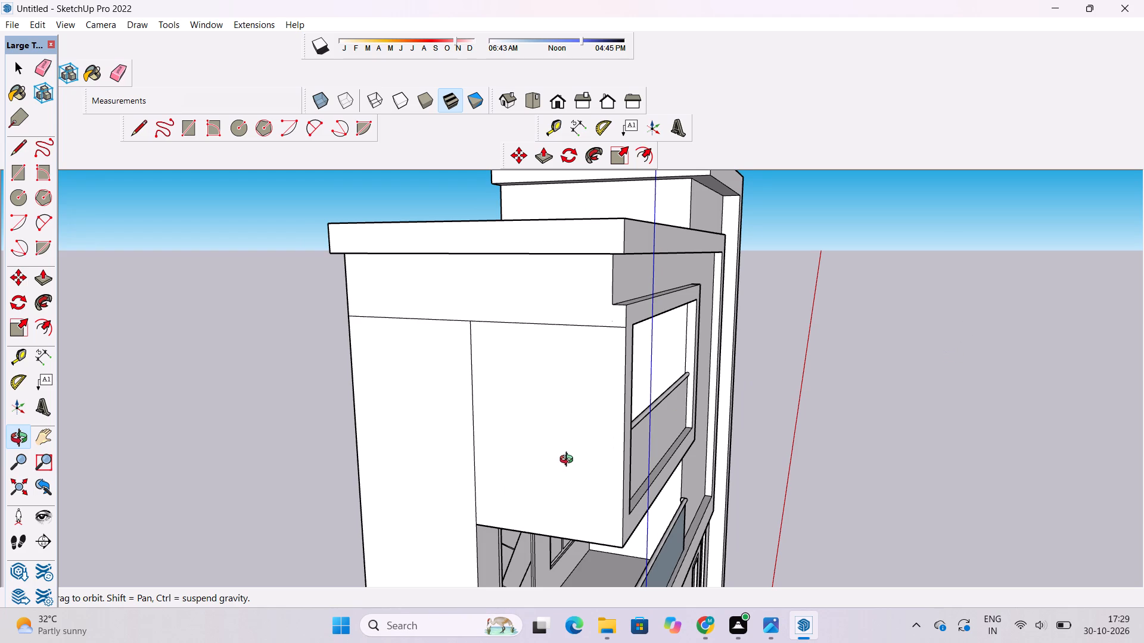
scroll(573, 457, down, 8)
drag(724, 475, 550, 488)
scroll(542, 488, down, 4)
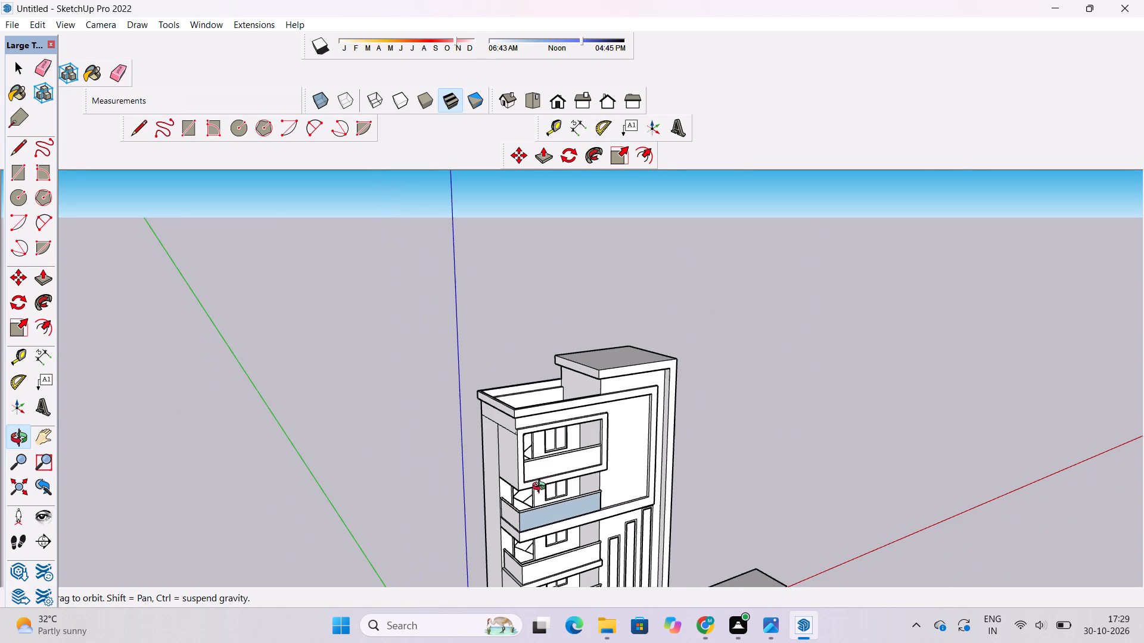
scroll(542, 488, down, 1)
scroll(650, 403, down, 2)
drag(577, 487, 468, 333)
scroll(481, 333, up, 8)
shift+drag(512, 357, 511, 377)
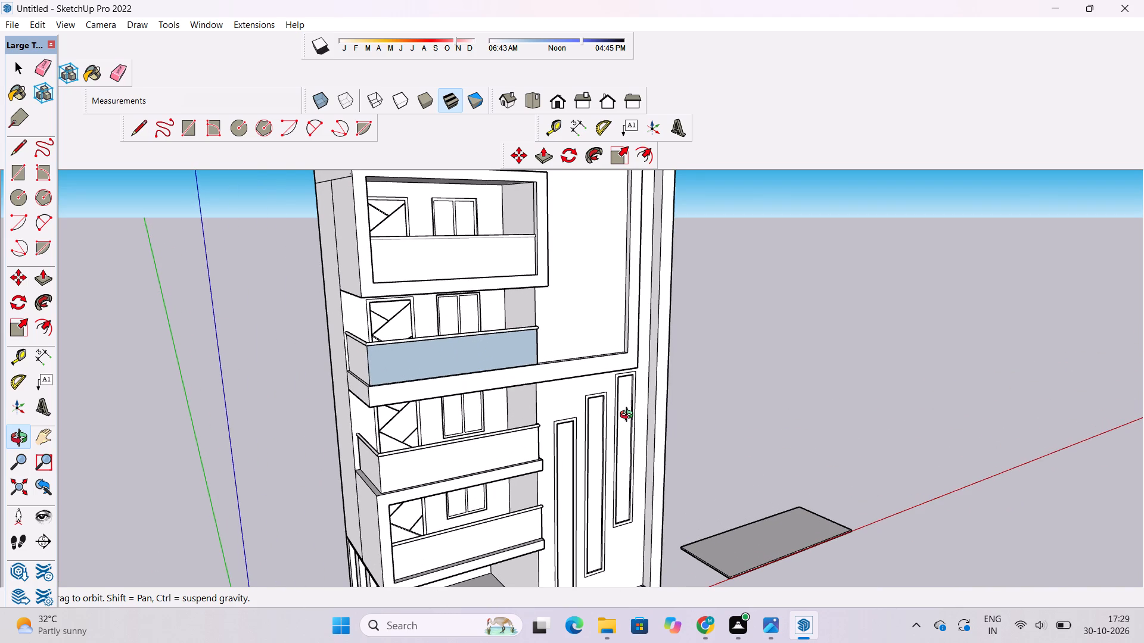
scroll(642, 323, down, 7)
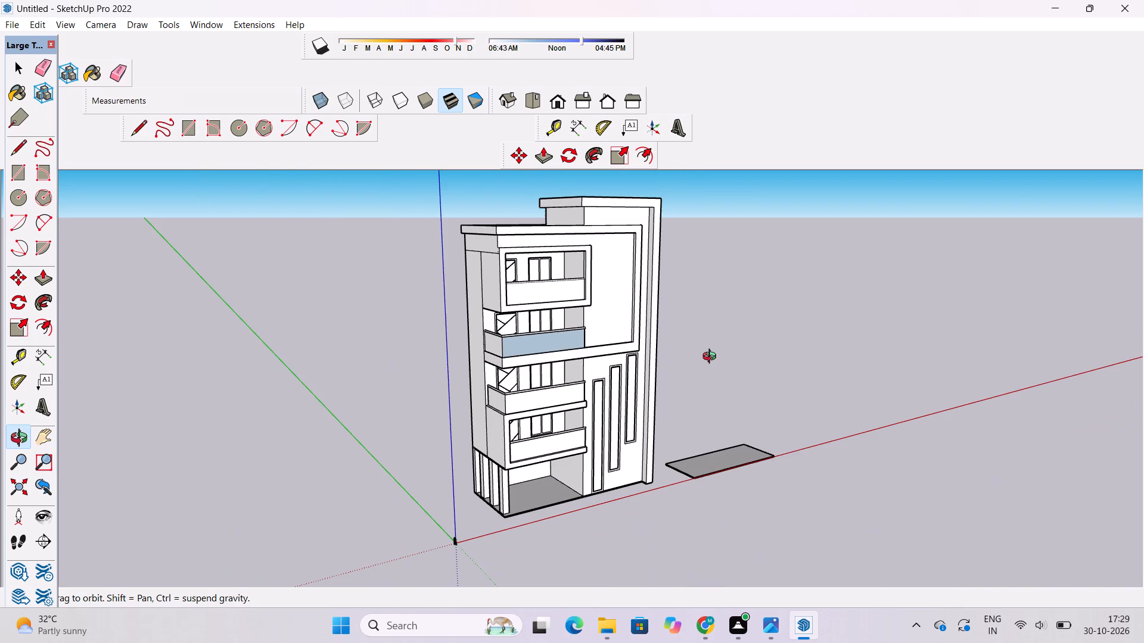
scroll(469, 342, down, 3)
shift+drag(520, 342, 479, 342)
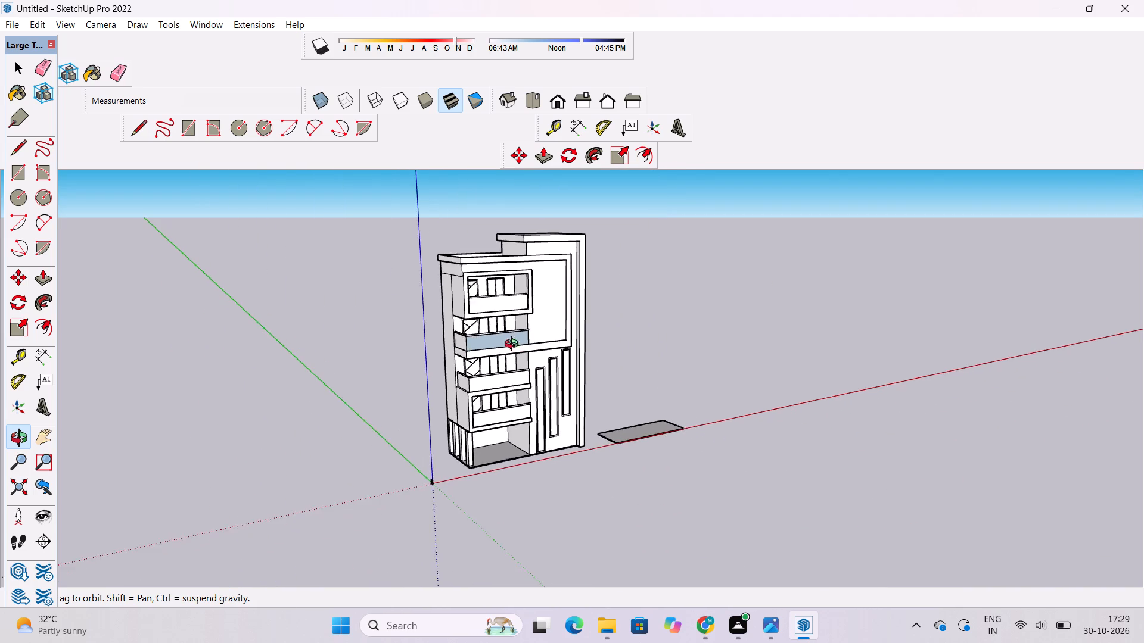
drag(592, 322, 480, 324)
scroll(523, 295, up, 9)
shift+drag(547, 263, 495, 329)
Erase the leftover horizontal and vertical edges on the building's rear wall below the roof parapet.
drag(497, 336, 823, 397)
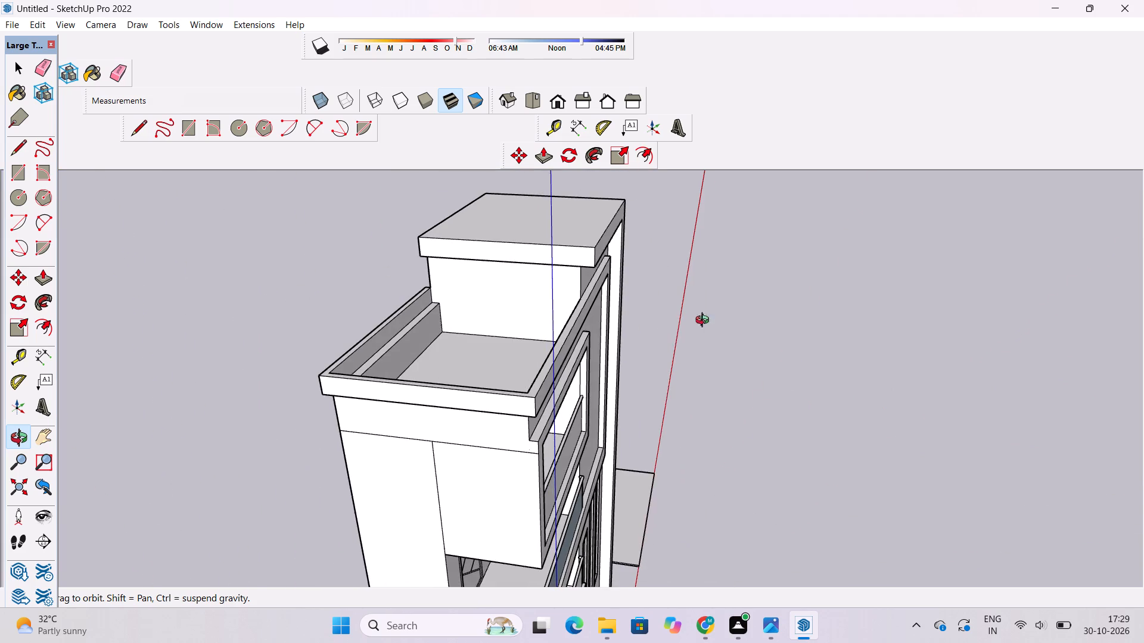
scroll(498, 289, up, 3)
drag(490, 299, 669, 318)
drag(364, 370, 540, 286)
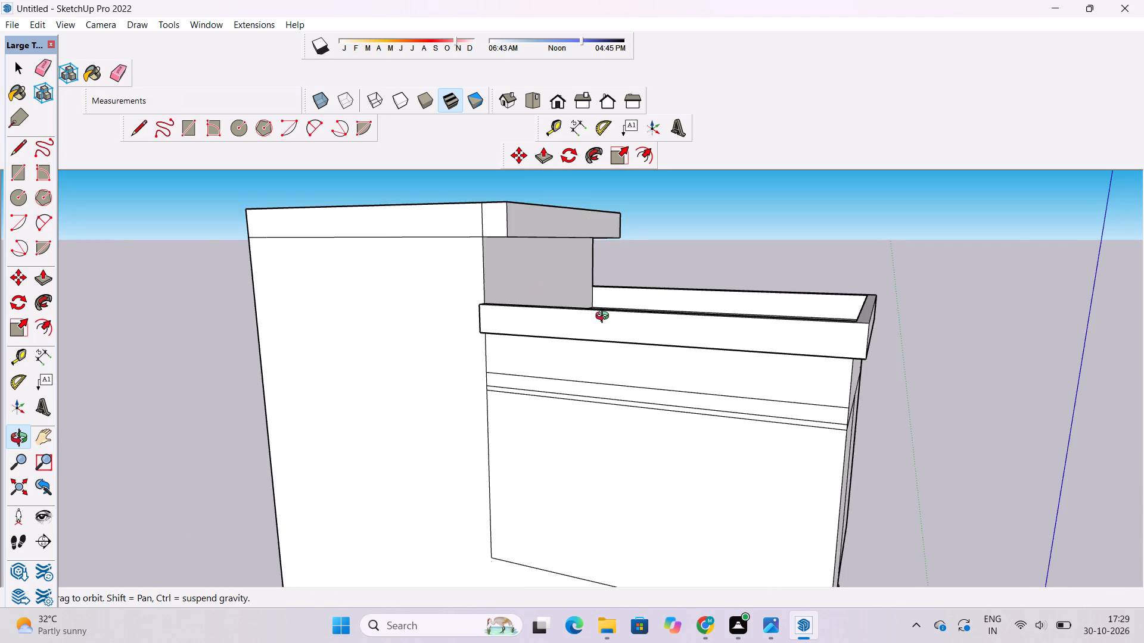
scroll(605, 317, up, 4)
drag(613, 323, 441, 249)
shift+scroll(436, 242, down, 5)
drag(521, 384, 472, 313)
scroll(472, 300, down, 5)
drag(455, 406, 434, 414)
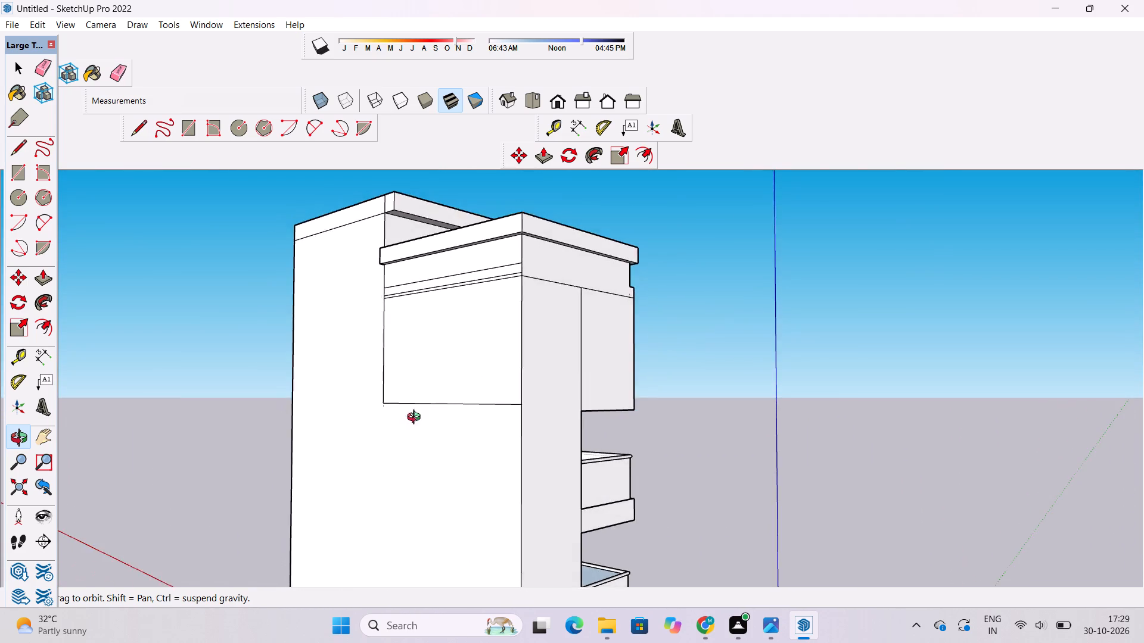
drag(415, 419, 494, 384)
shift+drag(495, 384, 495, 410)
key(e)
drag(463, 382, 456, 364)
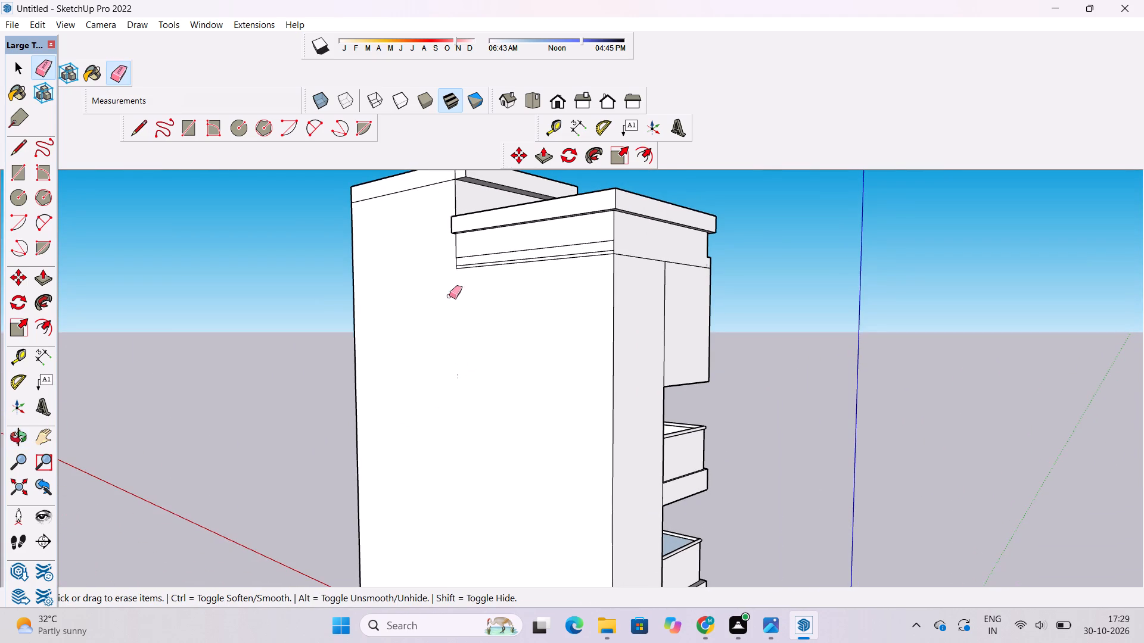
drag(466, 240, 506, 261)
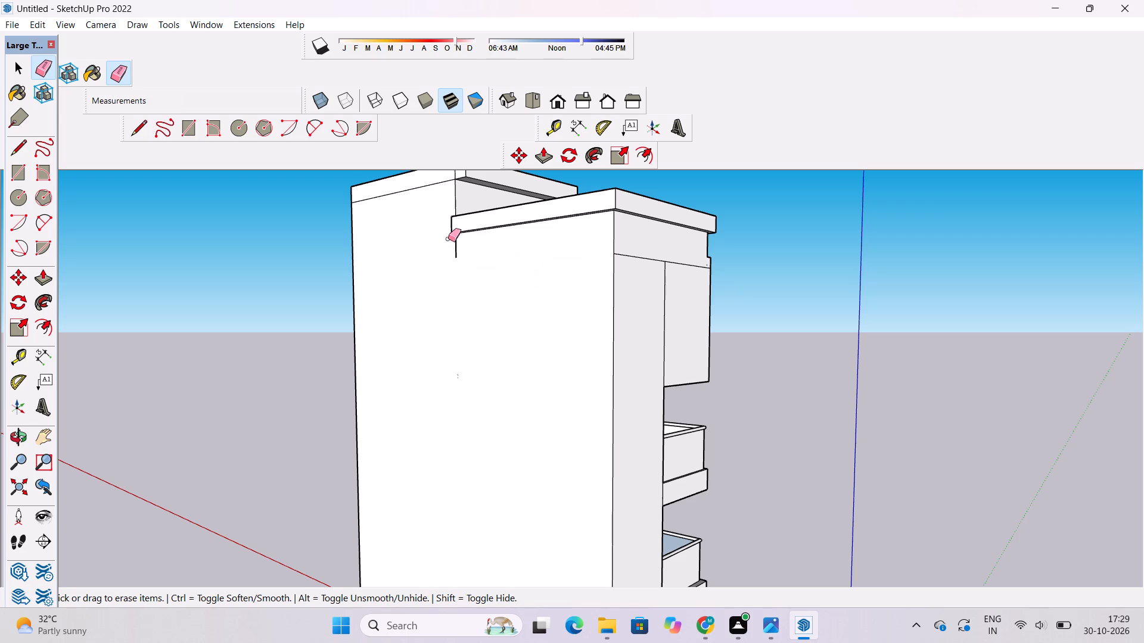
drag(462, 250, 444, 245)
click(16, 436)
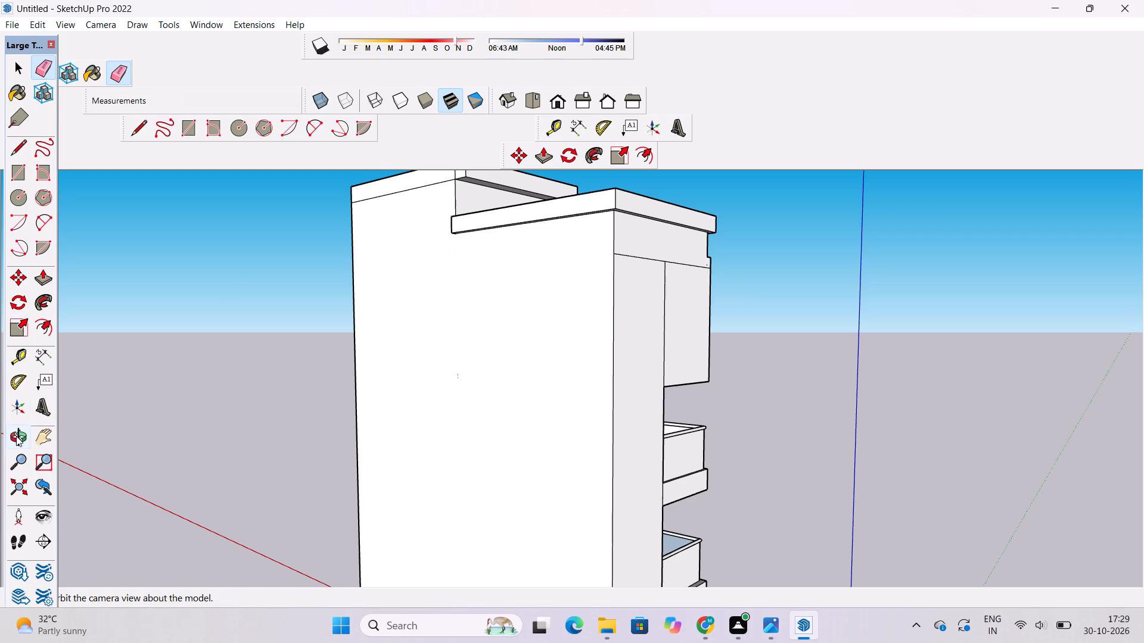
Examine the building's walls, balconies, roof parapet and overall massing from the side, front, above and below.
drag(229, 389, 108, 376)
scroll(294, 301, down, 5)
drag(648, 329, 342, 376)
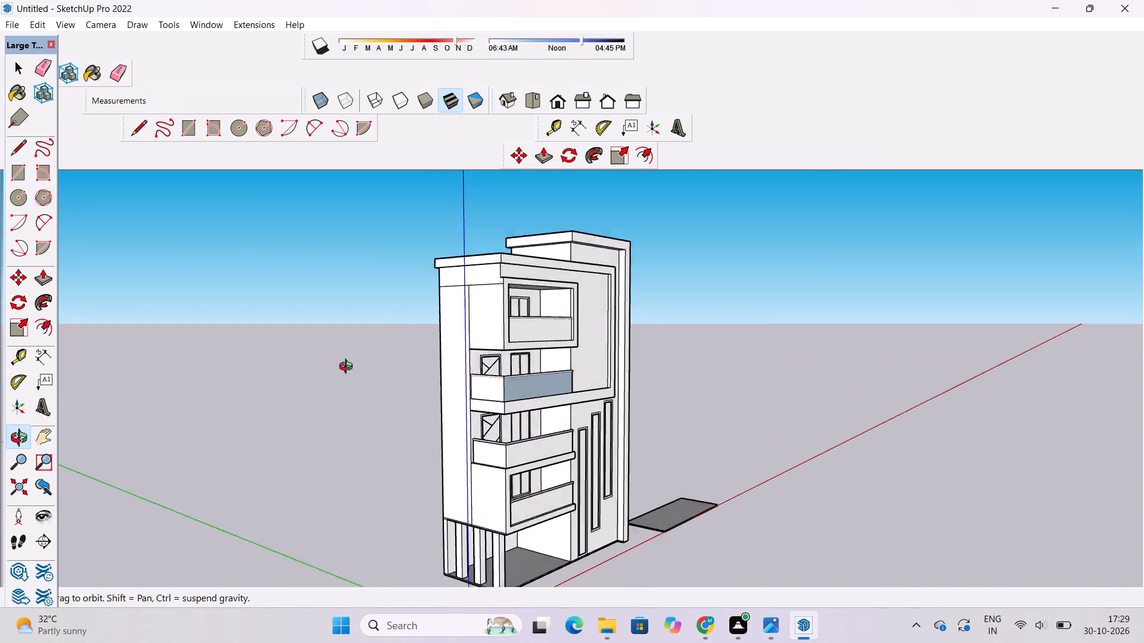
drag(342, 376, 62, 379)
scroll(499, 316, up, 10)
drag(777, 390, 762, 298)
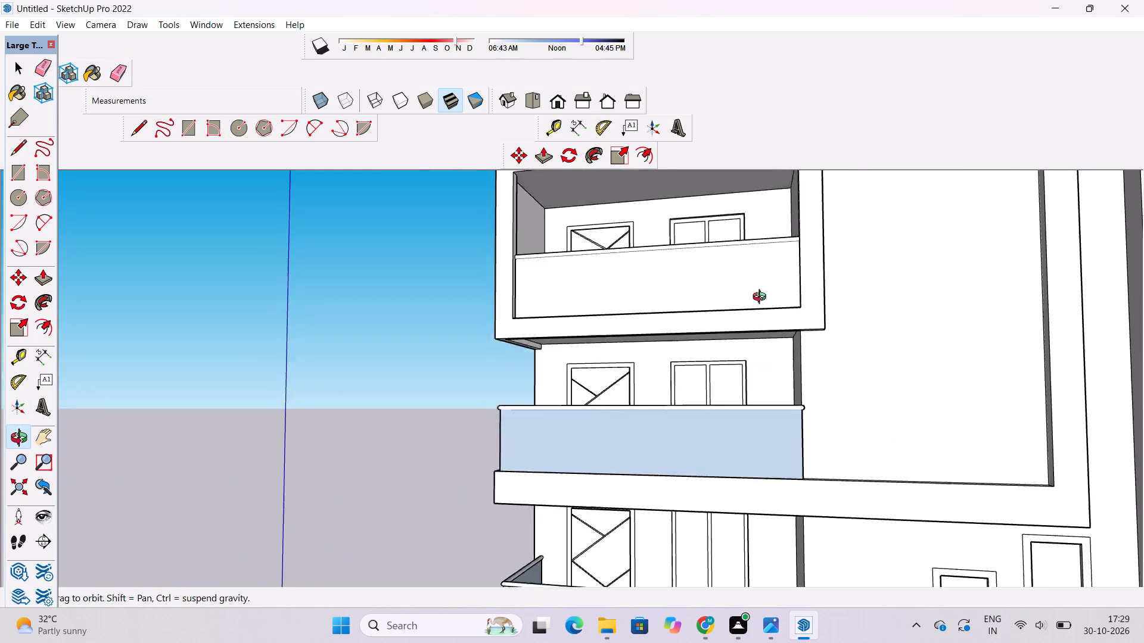
drag(762, 298, 761, 294)
scroll(499, 292, down, 5)
drag(461, 332, 645, 505)
scroll(561, 376, down, 5)
scroll(552, 374, up, 4)
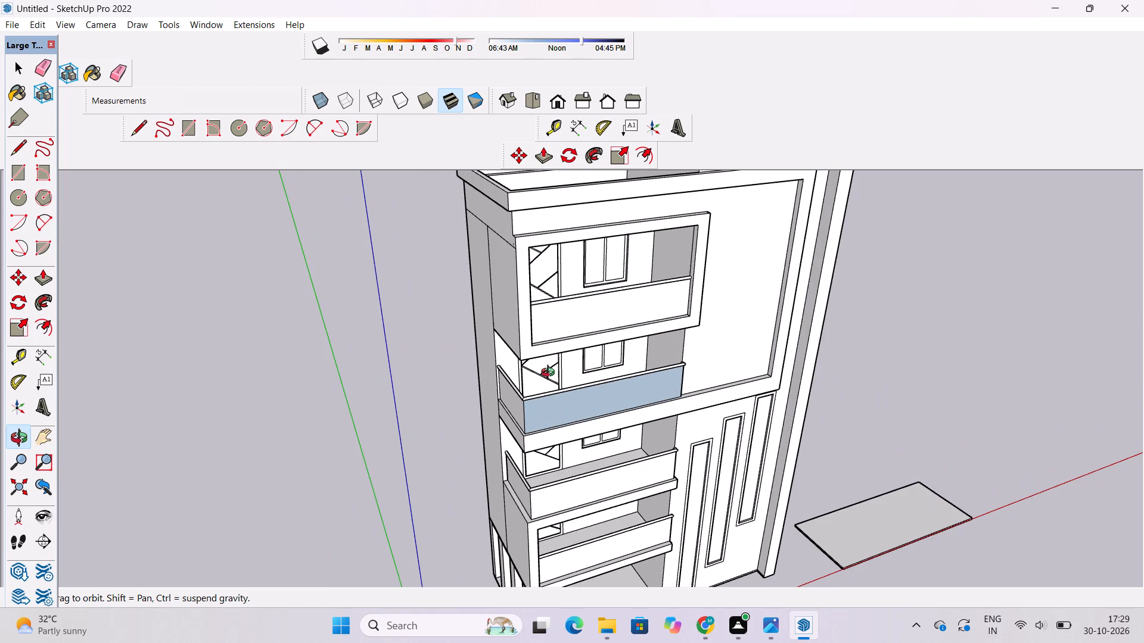
scroll(549, 374, down, 3)
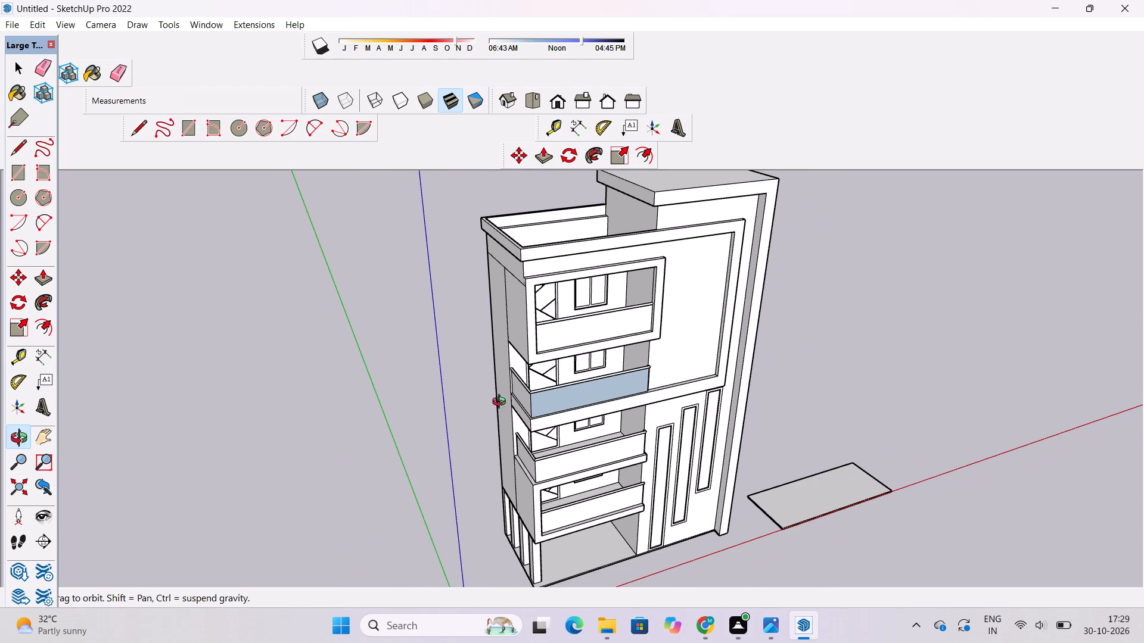
drag(379, 438, 450, 447)
shift+drag(469, 444, 436, 397)
shift+drag(465, 413, 421, 428)
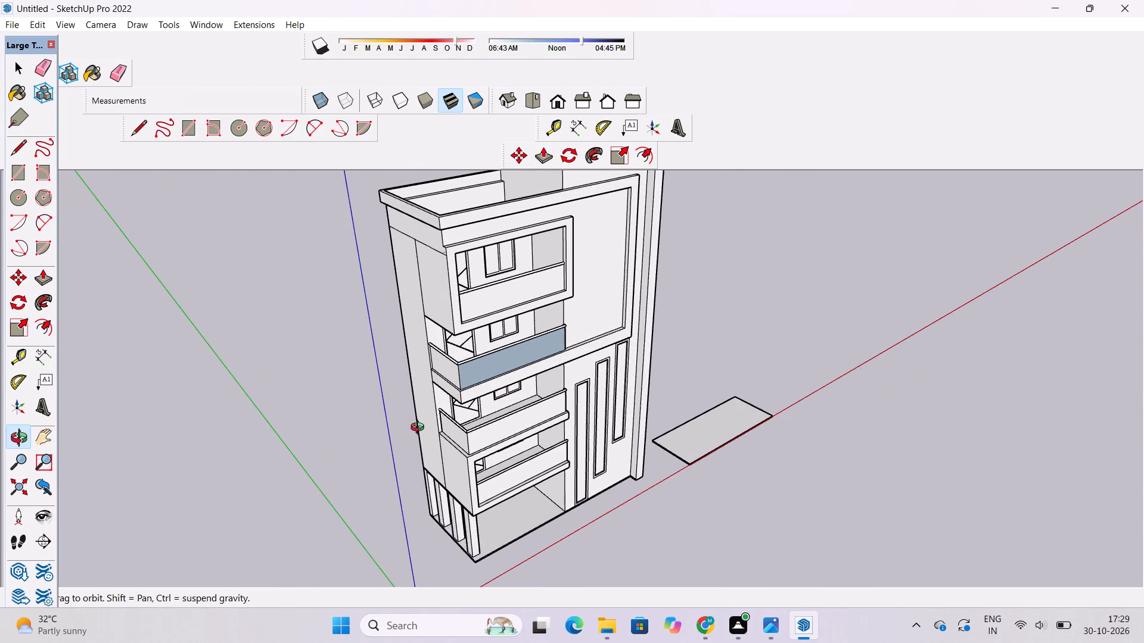
drag(420, 429, 419, 416)
scroll(514, 402, down, 2)
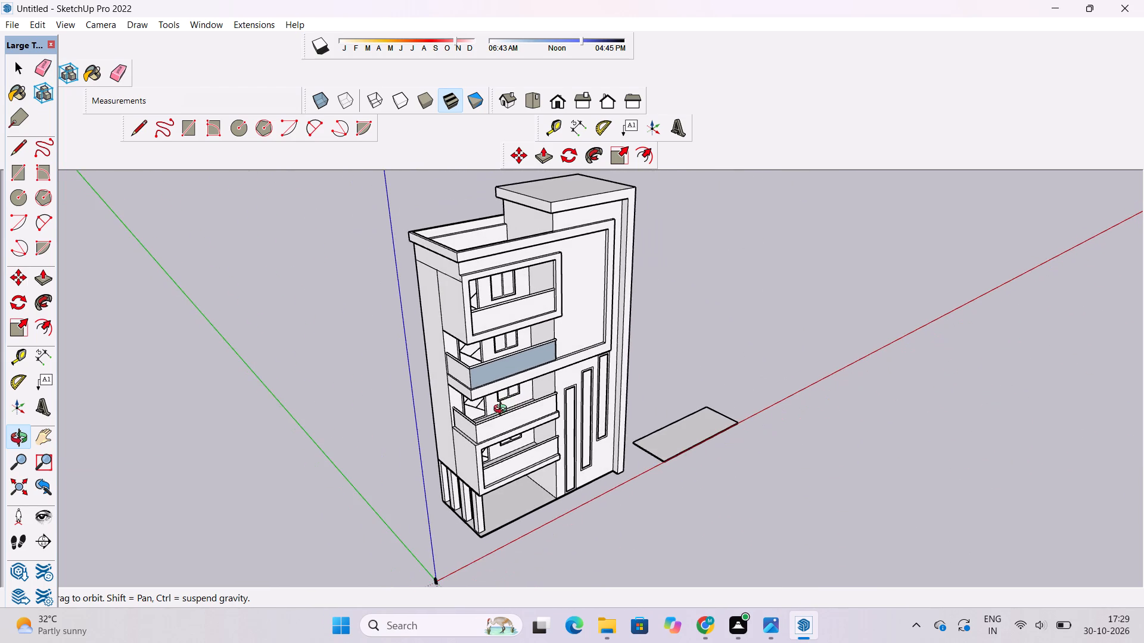
shift+drag(495, 414, 523, 408)
drag(526, 418, 520, 395)
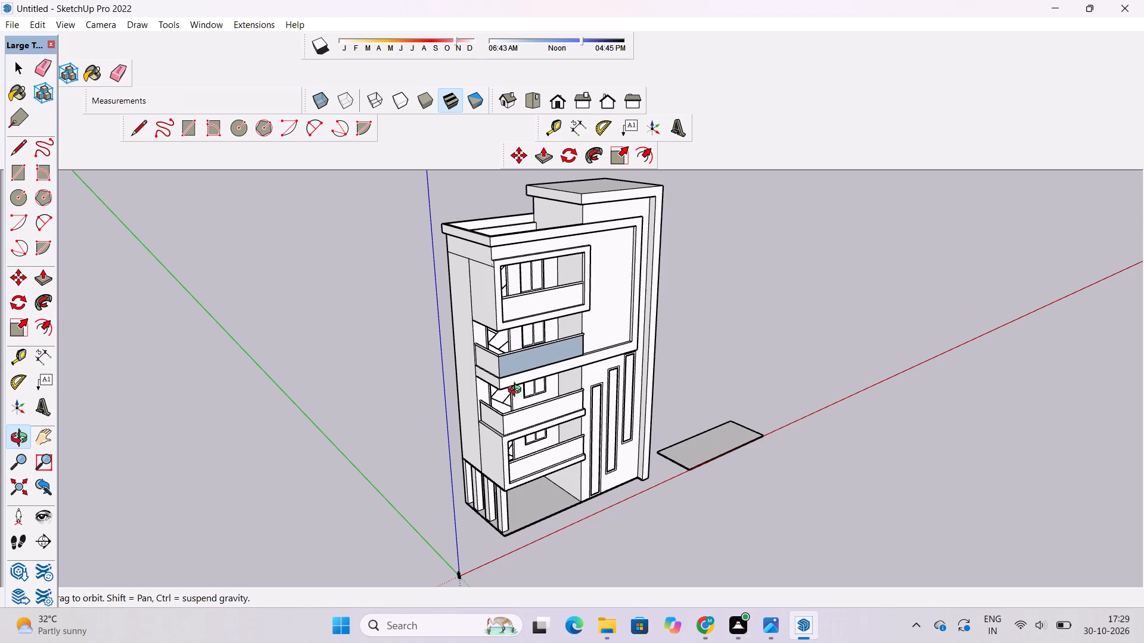
scroll(499, 366, down, 5)
shift+scroll(551, 283, up, 5)
shift+drag(558, 279, 729, 344)
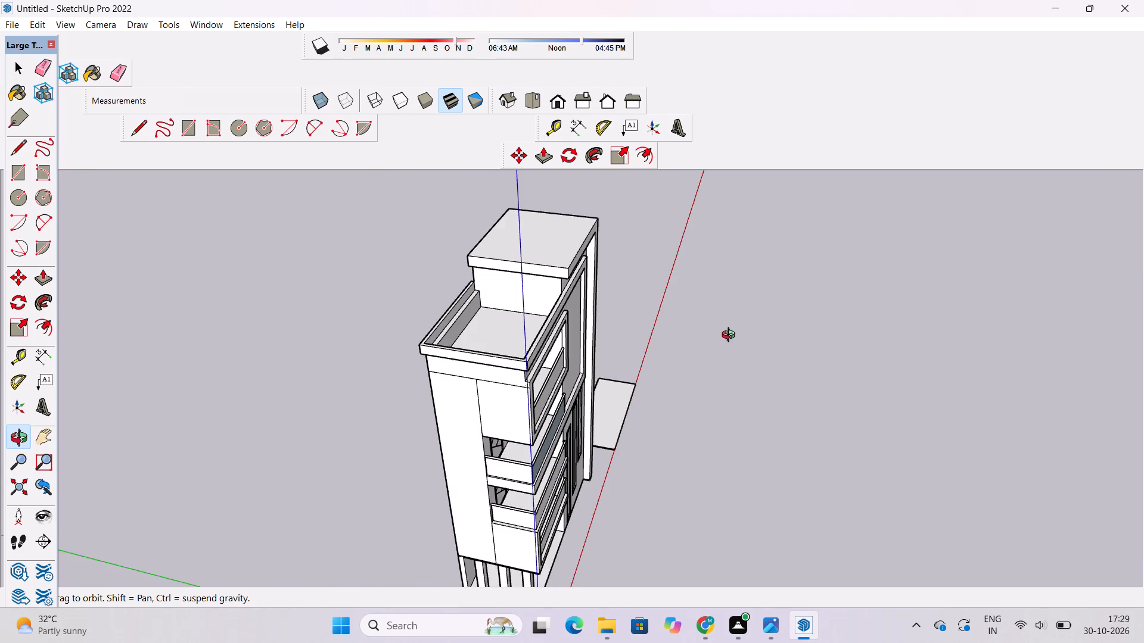
scroll(592, 389, up, 3)
drag(548, 445, 508, 233)
scroll(508, 225, down, 4)
shift+drag(508, 303, 512, 228)
drag(520, 250, 482, 293)
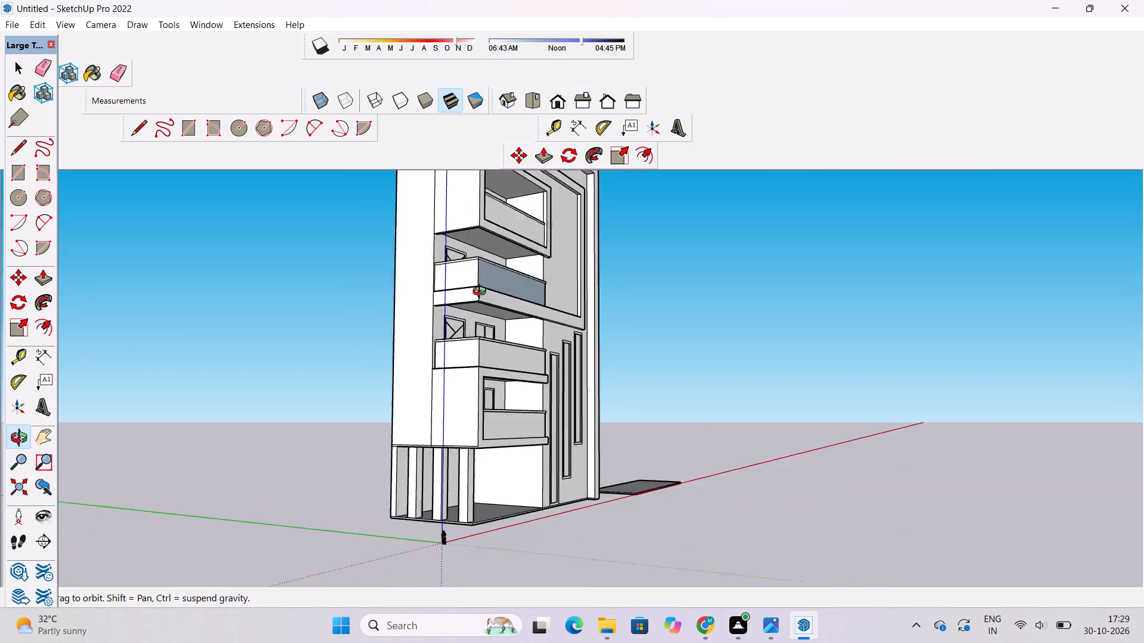
drag(482, 293, 301, 351)
scroll(508, 283, down, 3)
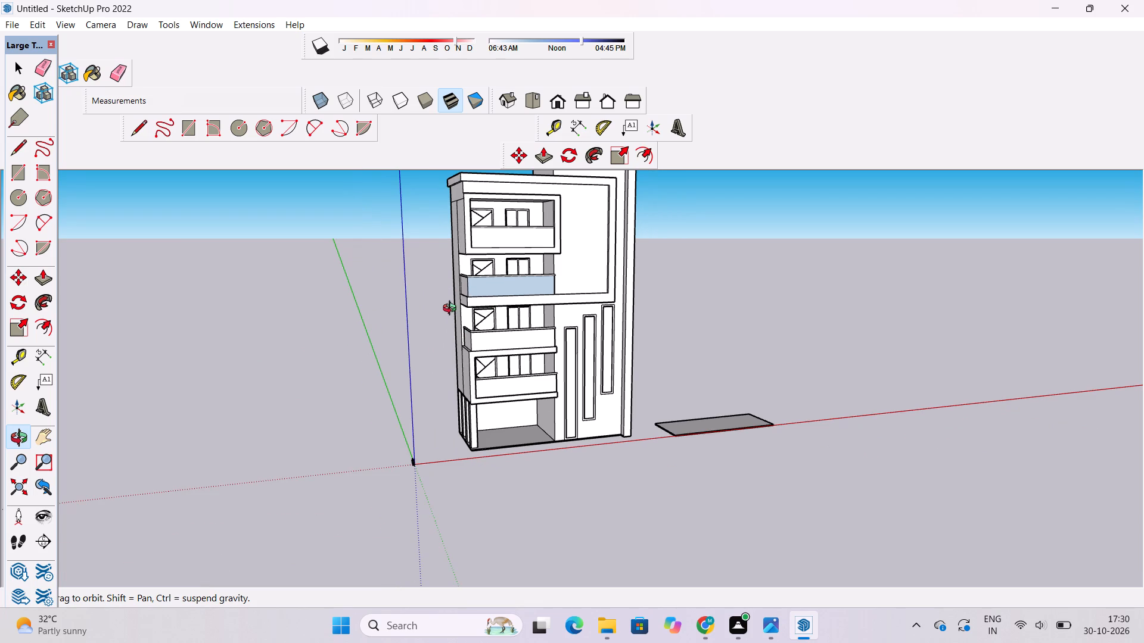
Push/Pull the front edge face of the ground-floor base slab outward by 15'.
shift+drag(600, 349, 542, 368)
scroll(554, 400, up, 3)
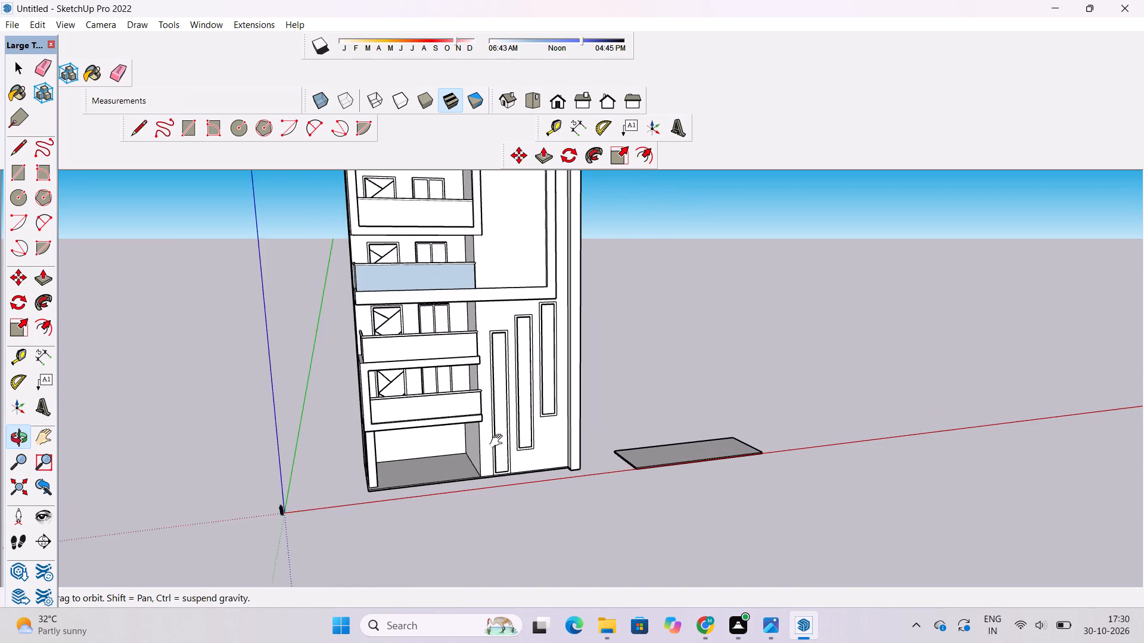
shift+drag(499, 441, 568, 409)
drag(552, 422, 493, 439)
scroll(490, 428, up, 3)
shift+drag(485, 430, 482, 424)
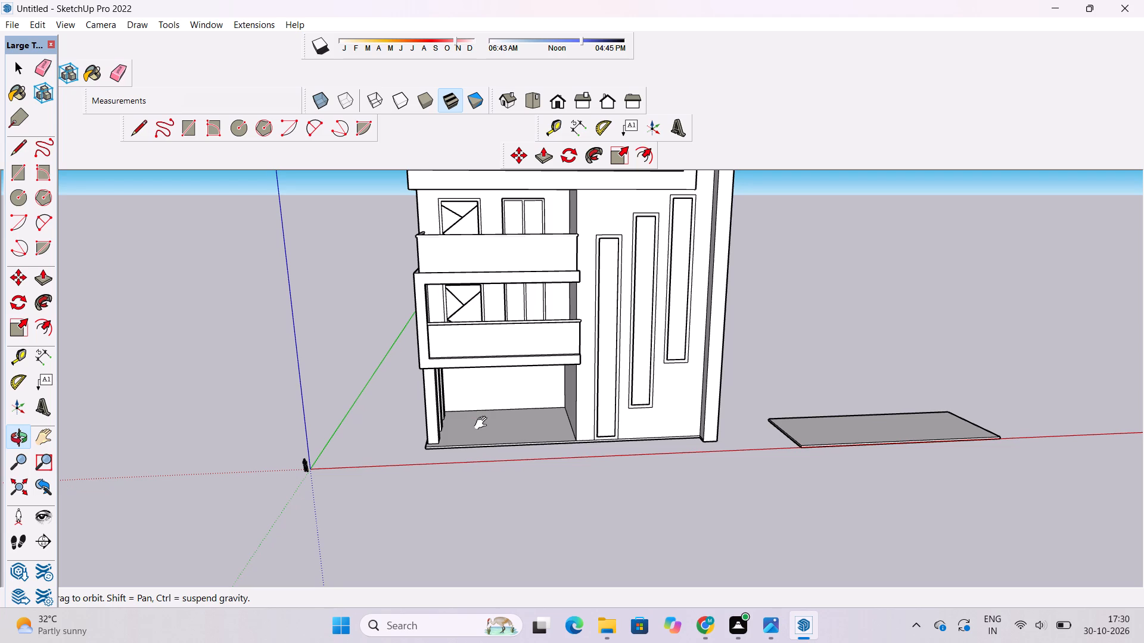
shift+click(483, 423)
shift+drag(483, 418, 488, 466)
scroll(477, 449, up, 4)
shift+drag(458, 451, 521, 476)
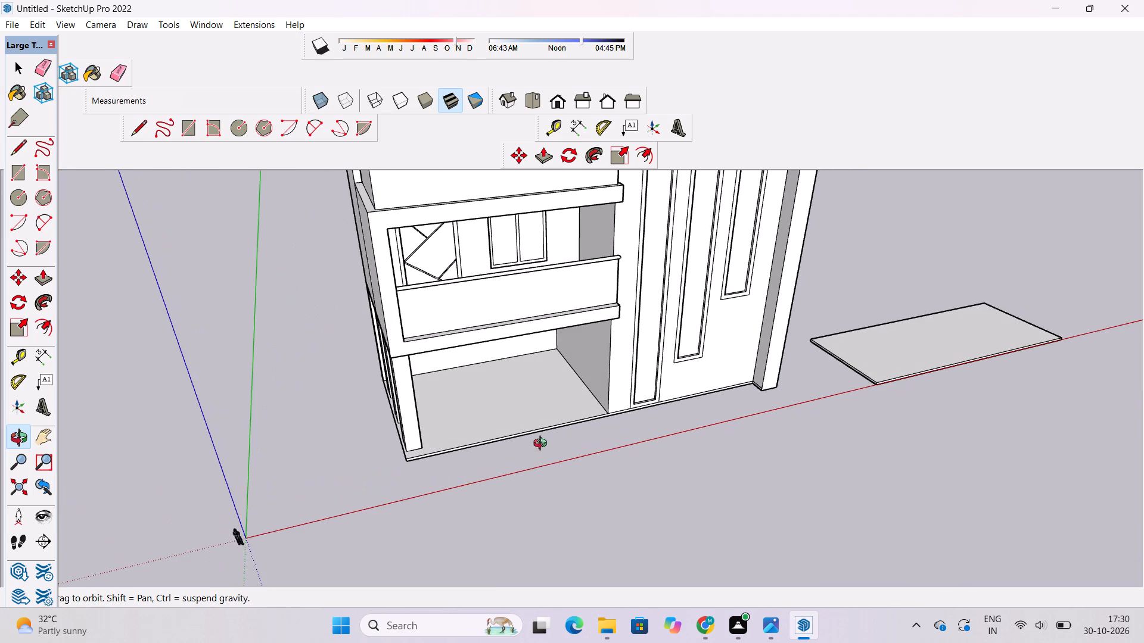
scroll(539, 442, up, 2)
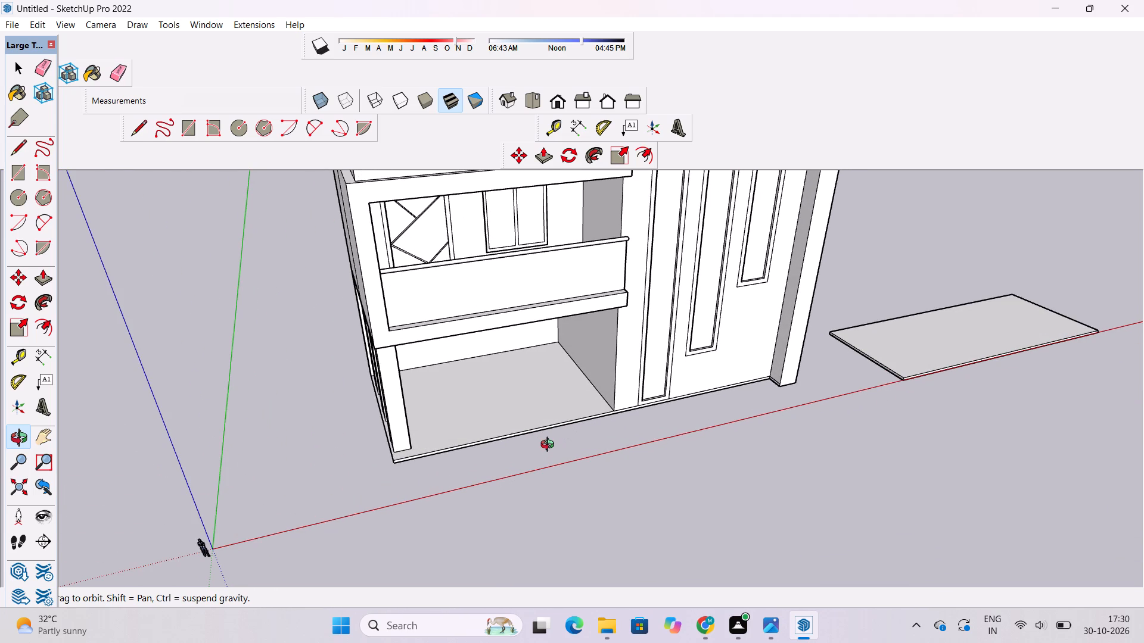
click(550, 446)
shift+drag(550, 446, 547, 423)
drag(547, 423, 579, 488)
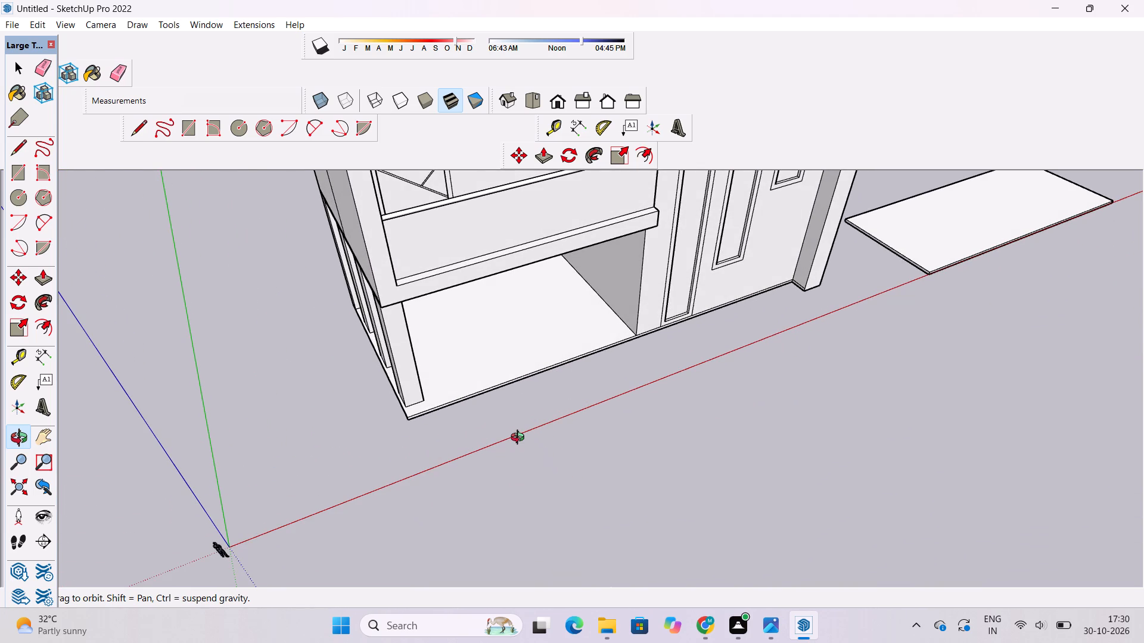
shift+drag(524, 433, 530, 488)
drag(530, 490, 526, 403)
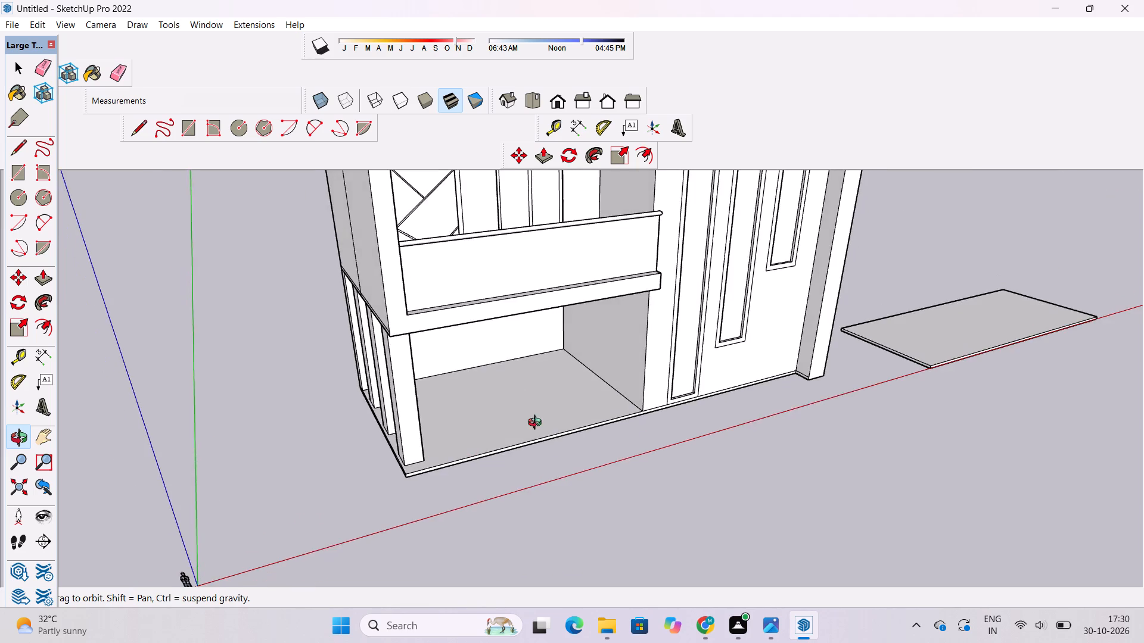
shift+drag(553, 451, 527, 390)
drag(527, 390, 606, 402)
scroll(611, 402, up, 3)
shift+drag(603, 395, 576, 411)
drag(578, 412, 595, 414)
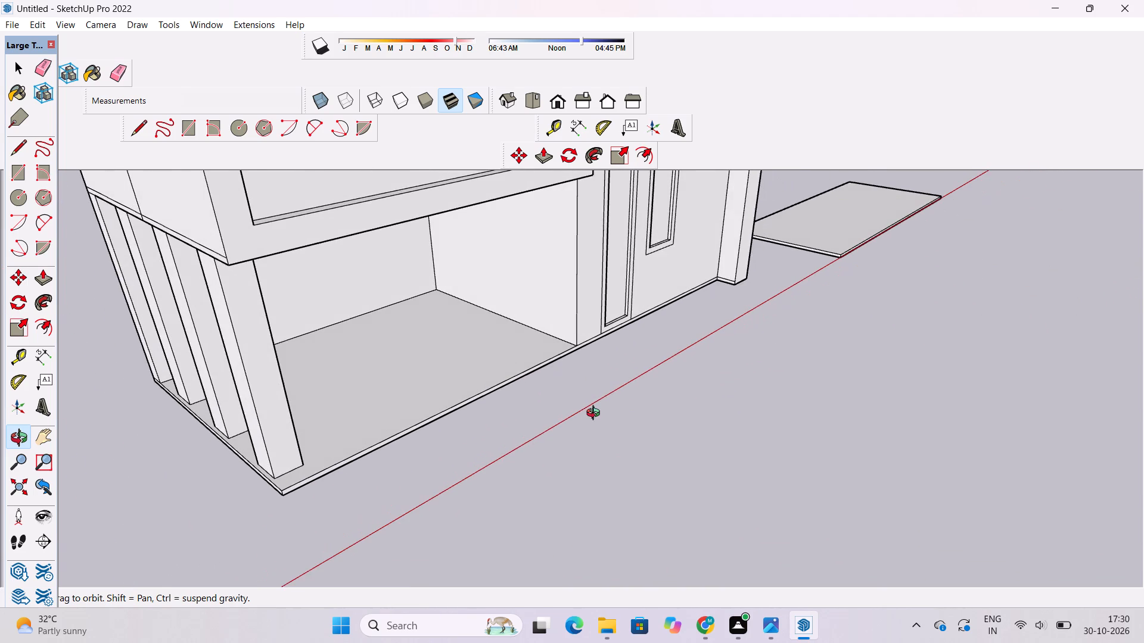
key(p)
scroll(595, 336, up, 5)
scroll(609, 329, down, 5)
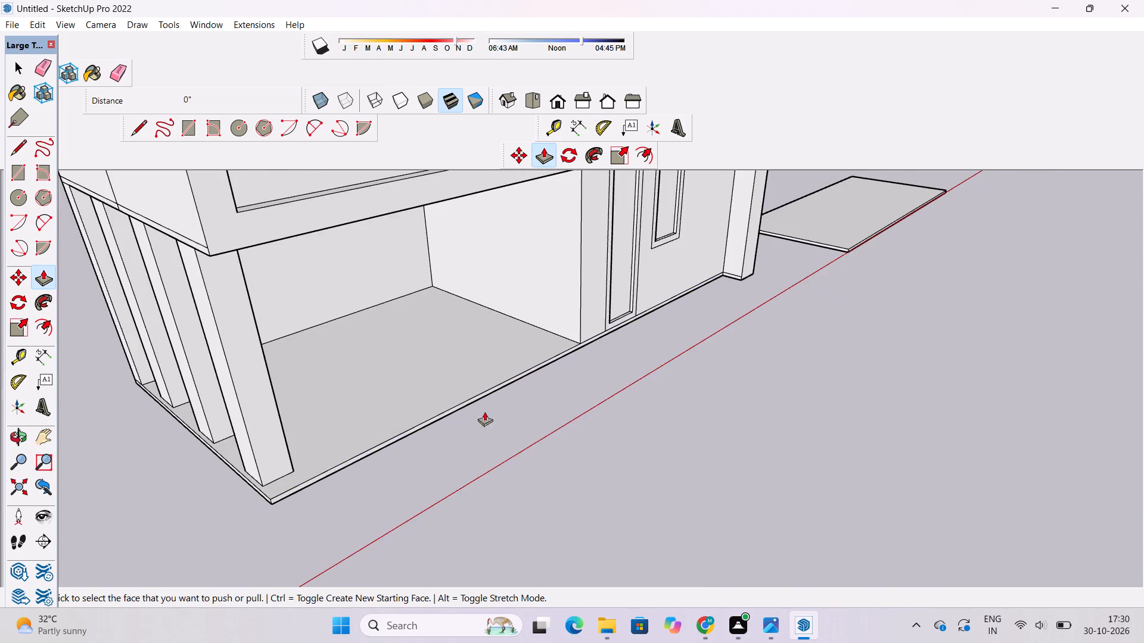
scroll(478, 414, up, 2)
scroll(534, 363, down, 4)
scroll(484, 417, up, 4)
click(462, 389)
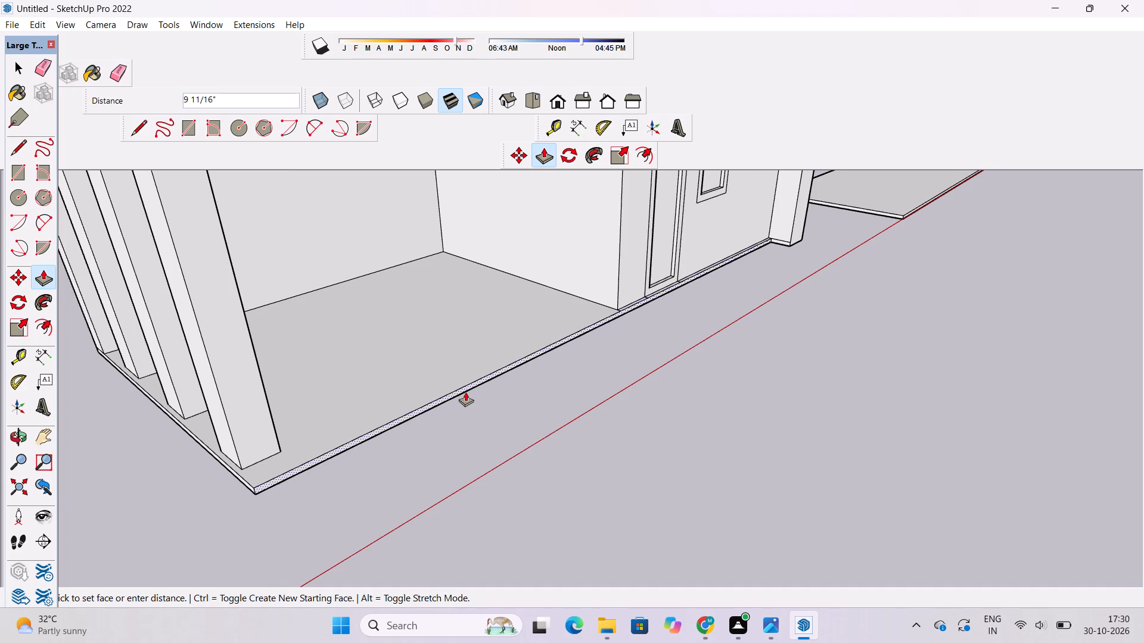
scroll(465, 392, down, 8)
scroll(479, 396, up, 1)
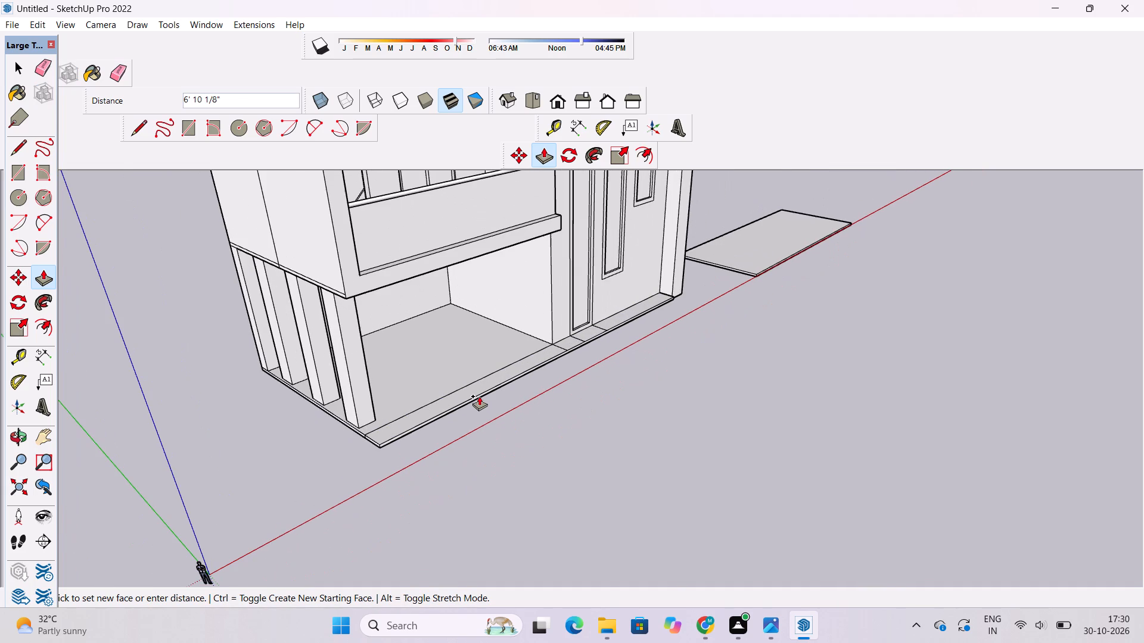
scroll(480, 396, up, 1)
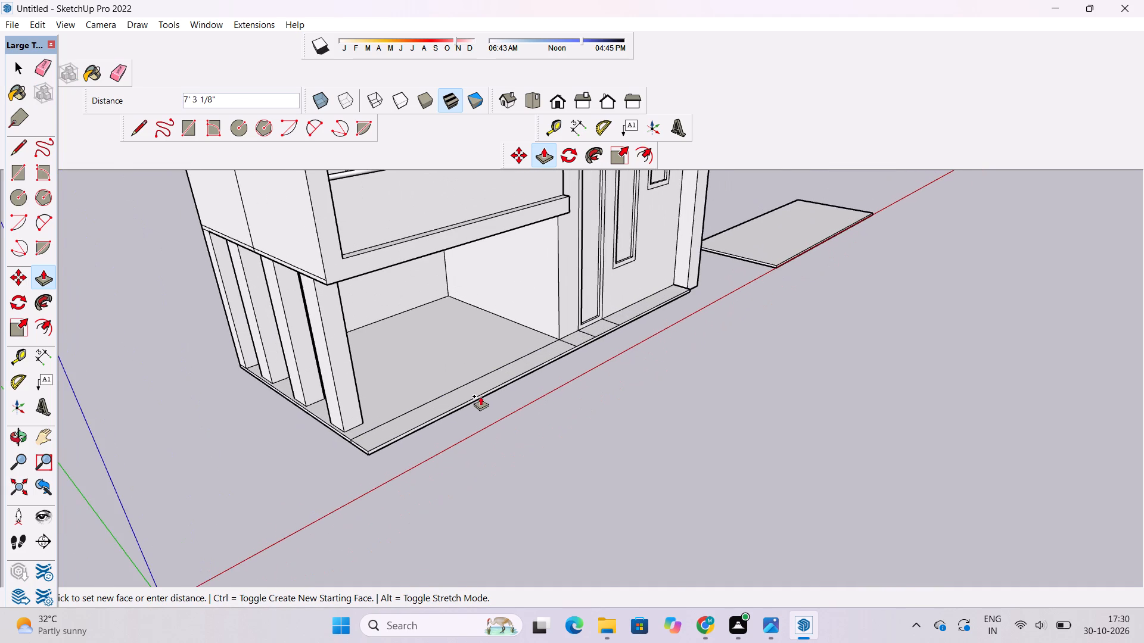
scroll(480, 396, up, 1)
scroll(480, 396, down, 2)
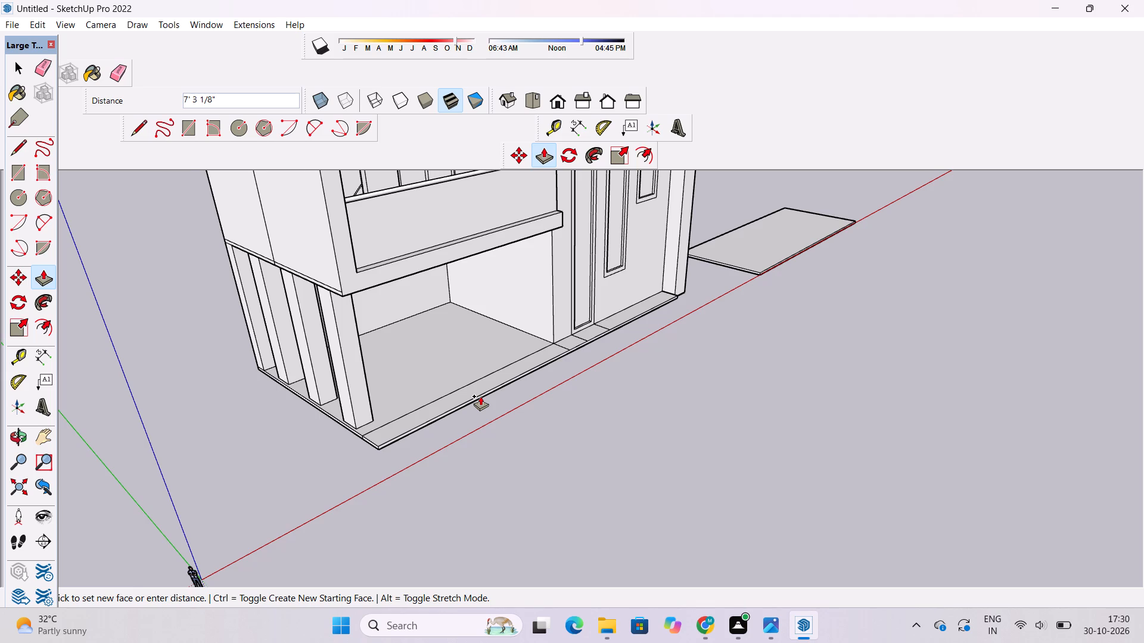
scroll(480, 396, up, 1)
scroll(480, 396, down, 2)
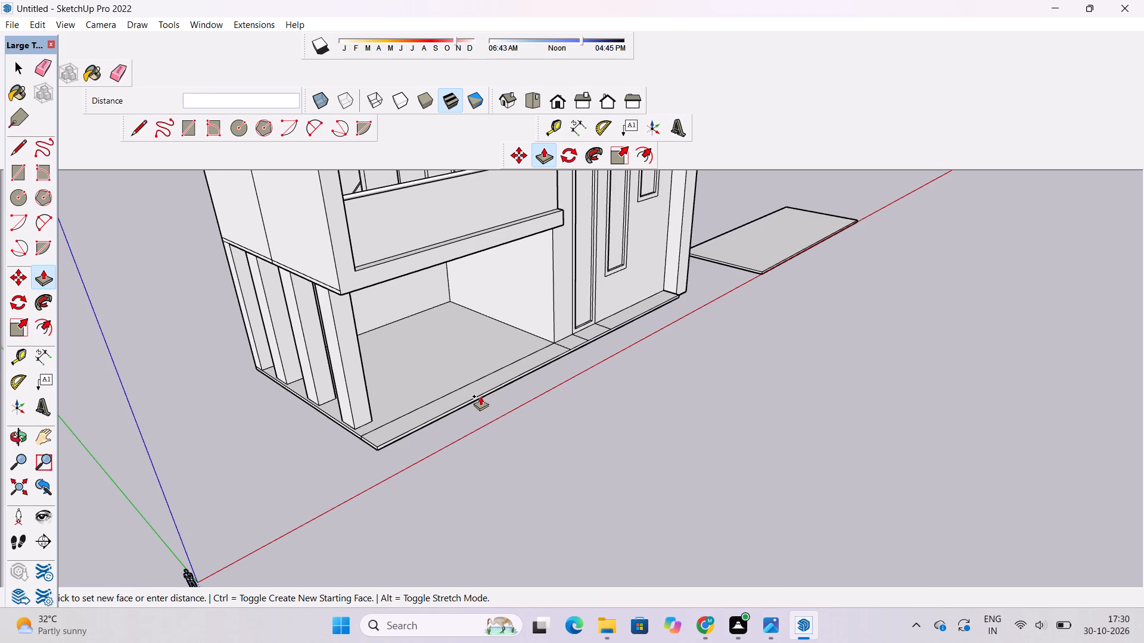
scroll(480, 396, up, 1)
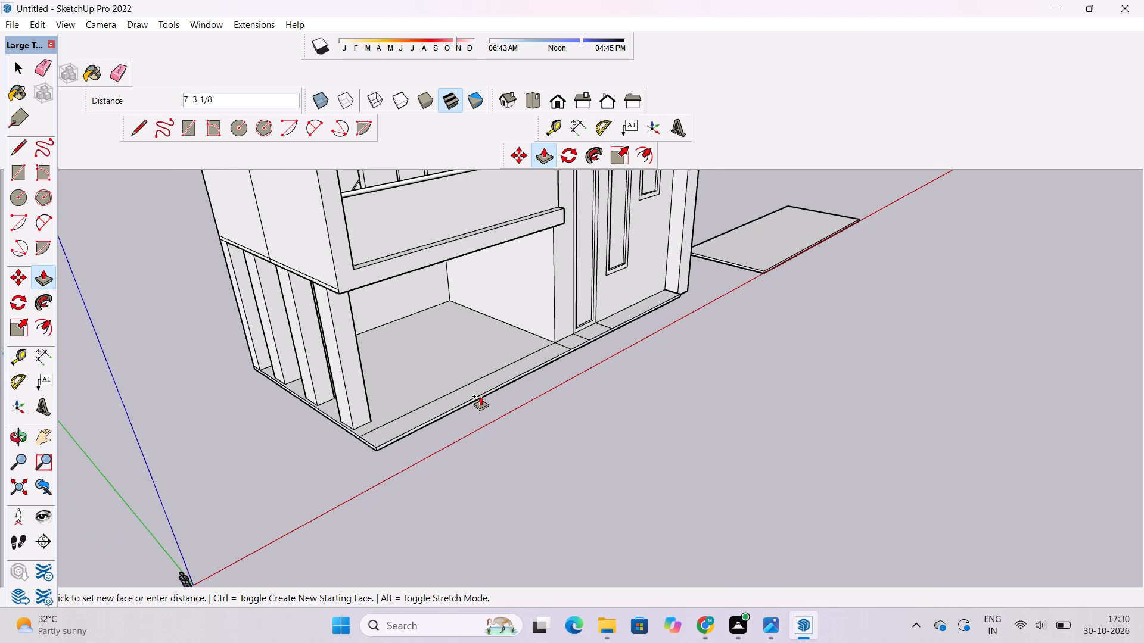
scroll(480, 396, up, 1)
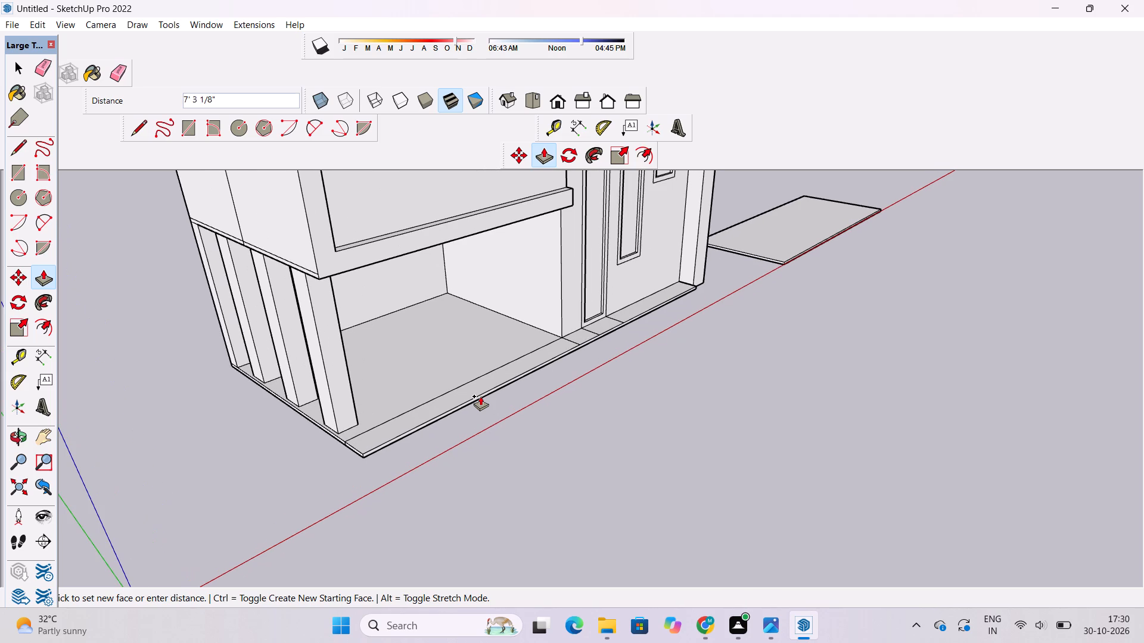
scroll(480, 396, down, 1)
scroll(480, 396, up, 2)
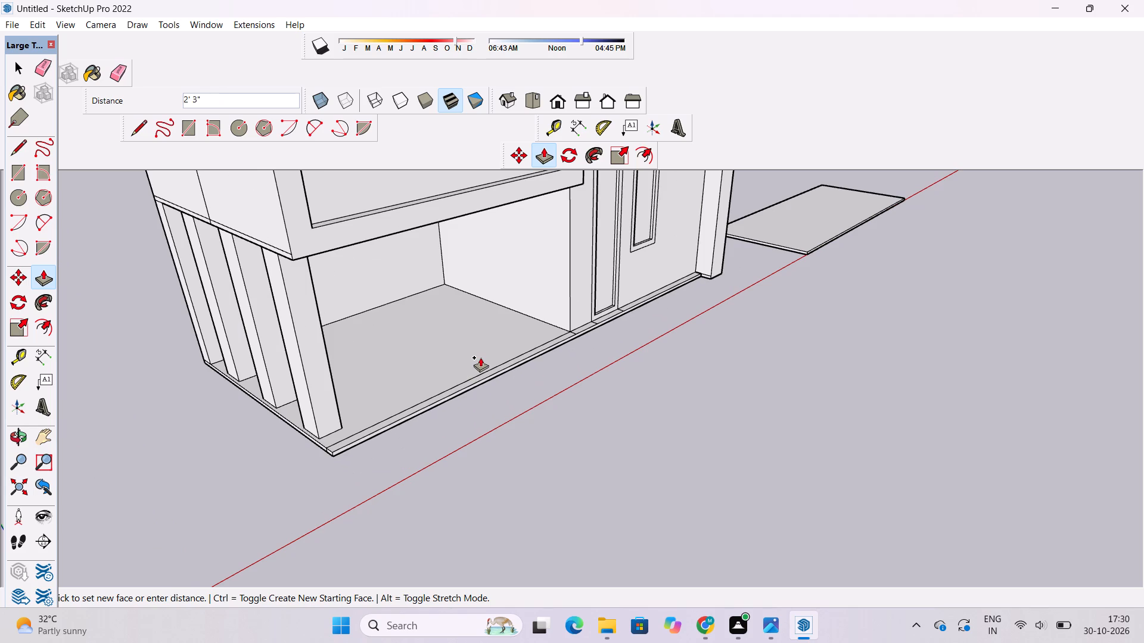
scroll(480, 358, down, 2)
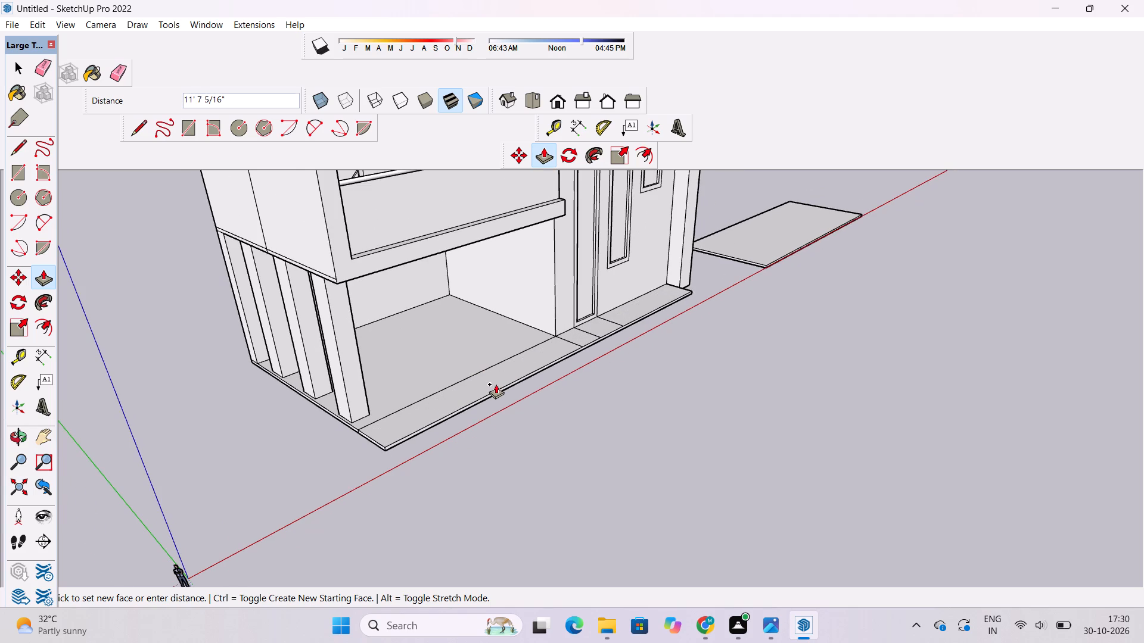
scroll(496, 384, up, 1)
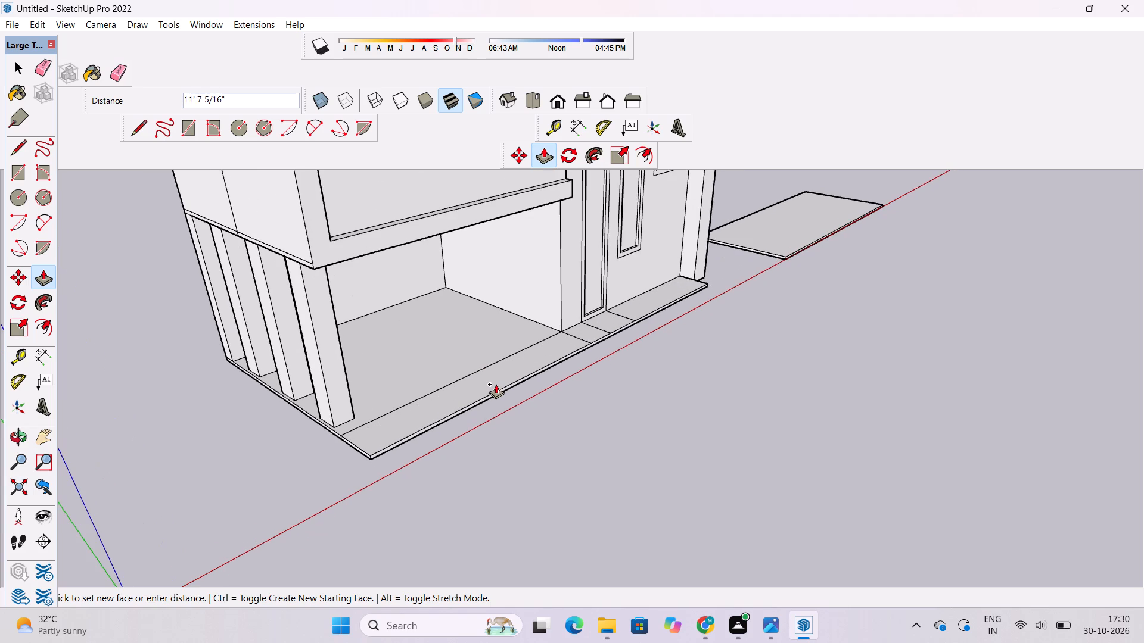
scroll(496, 384, down, 2)
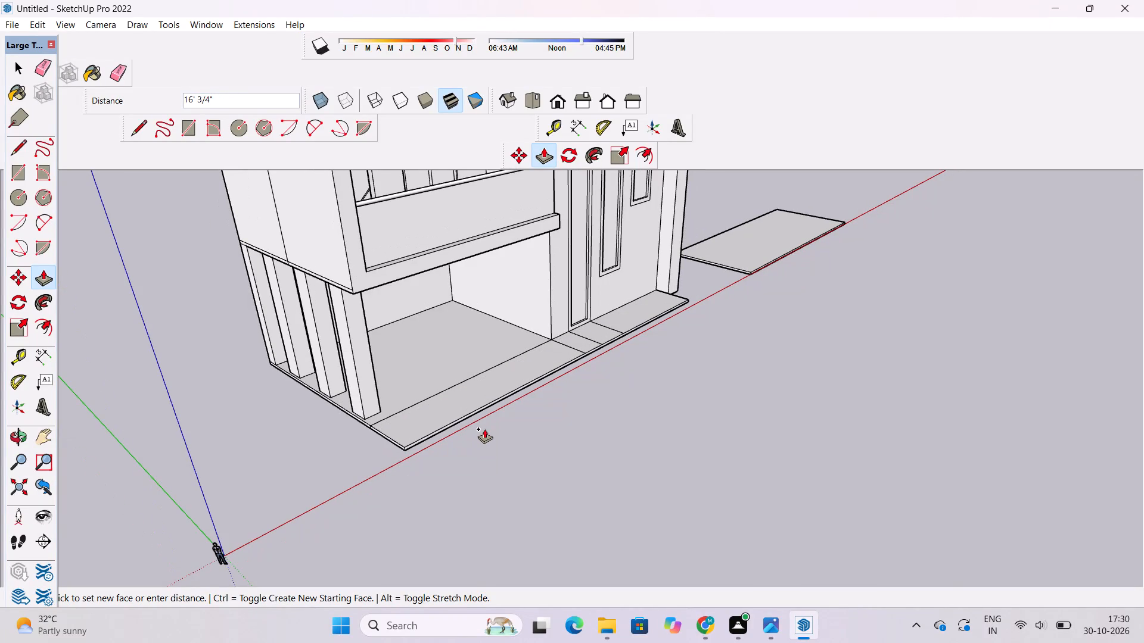
text(15')
key(Return)
Push/Pull the end face of the extended base slab beyond the projecting pier, flush with the building's outer side wall.
key(o)
shift+drag(636, 375, 636, 388)
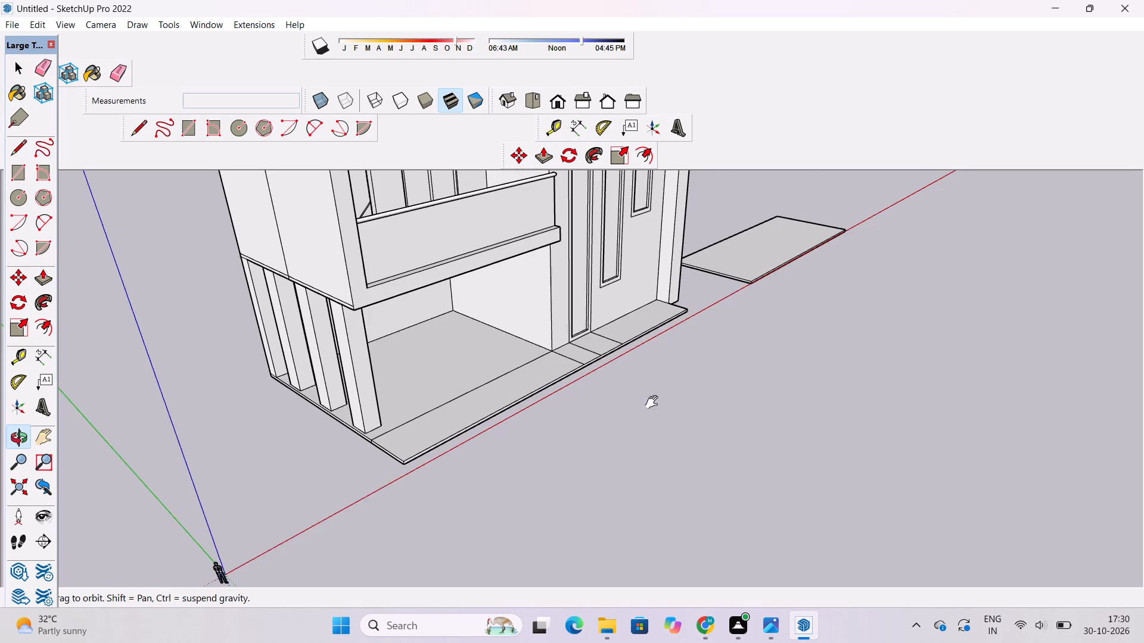
drag(655, 402, 449, 403)
scroll(777, 384, up, 9)
shift+drag(894, 385, 830, 385)
drag(830, 385, 686, 248)
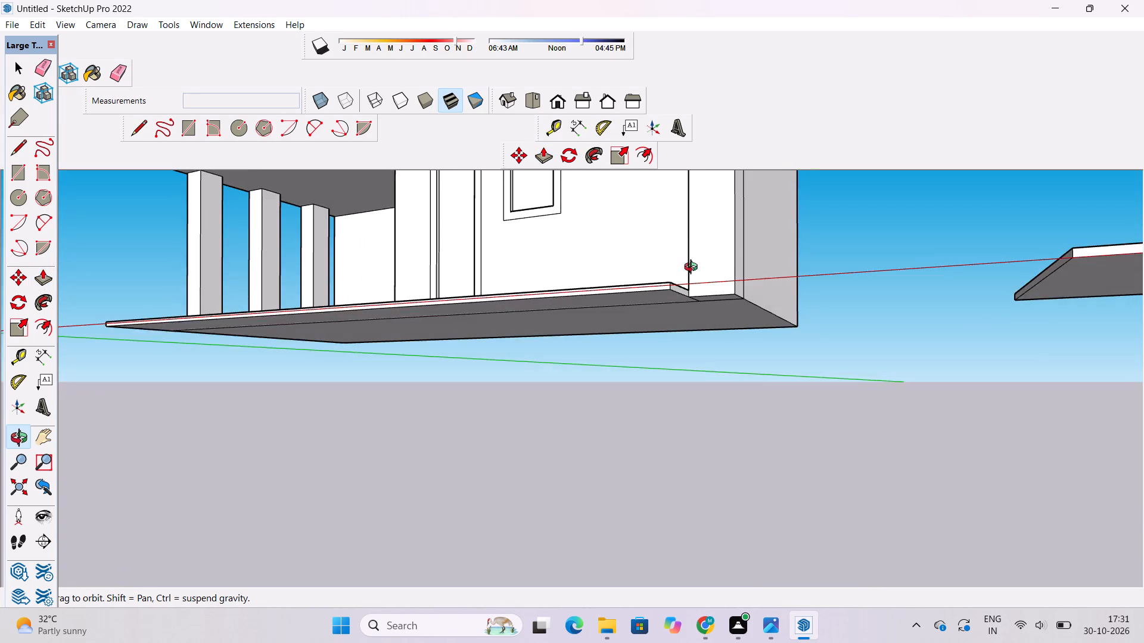
scroll(705, 302, up, 7)
shift+drag(707, 316, 707, 266)
shift+drag(707, 266, 844, 404)
drag(873, 395, 811, 394)
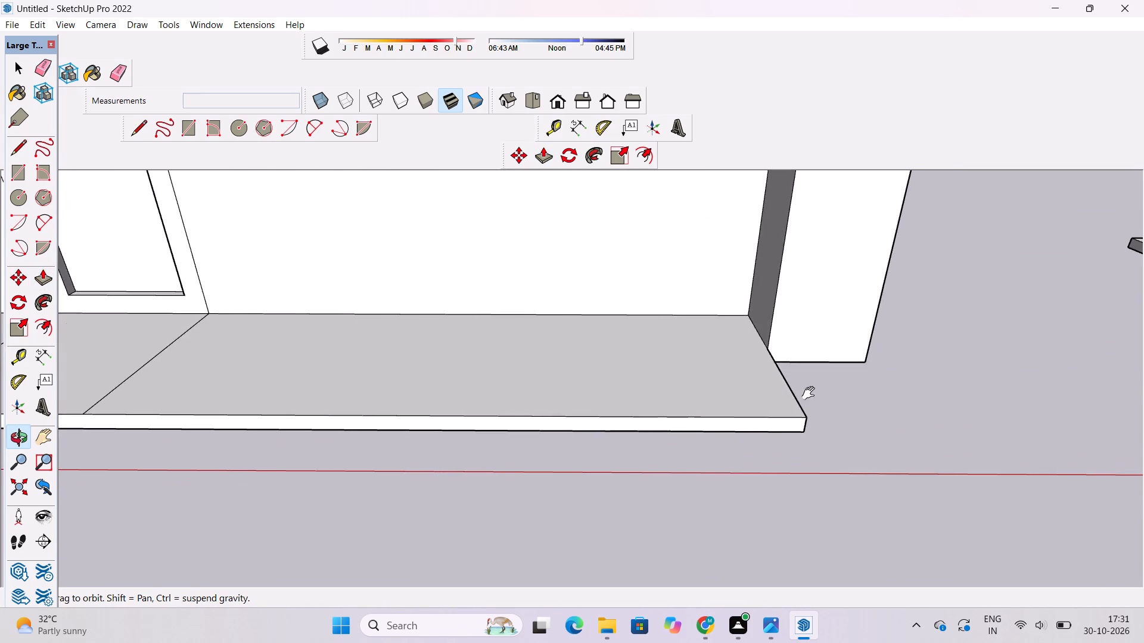
shift+drag(806, 391, 738, 380)
shift+drag(739, 379, 729, 378)
drag(725, 378, 657, 372)
drag(719, 398, 686, 383)
drag(686, 383, 637, 382)
shift+drag(648, 387, 633, 379)
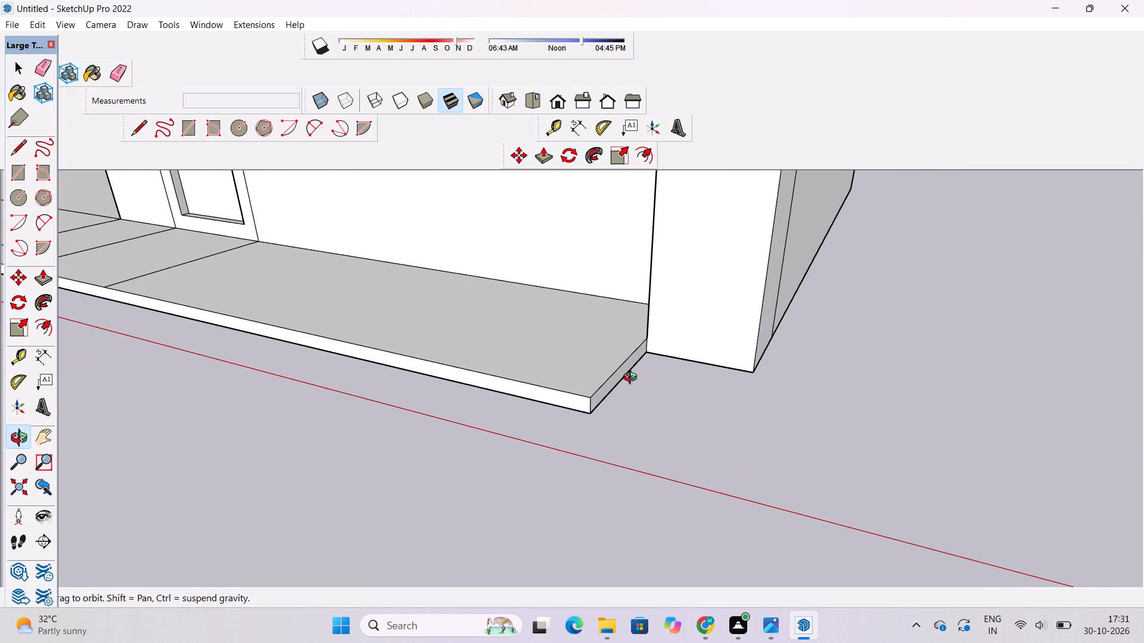
drag(632, 376, 614, 363)
key(p)
click(610, 364)
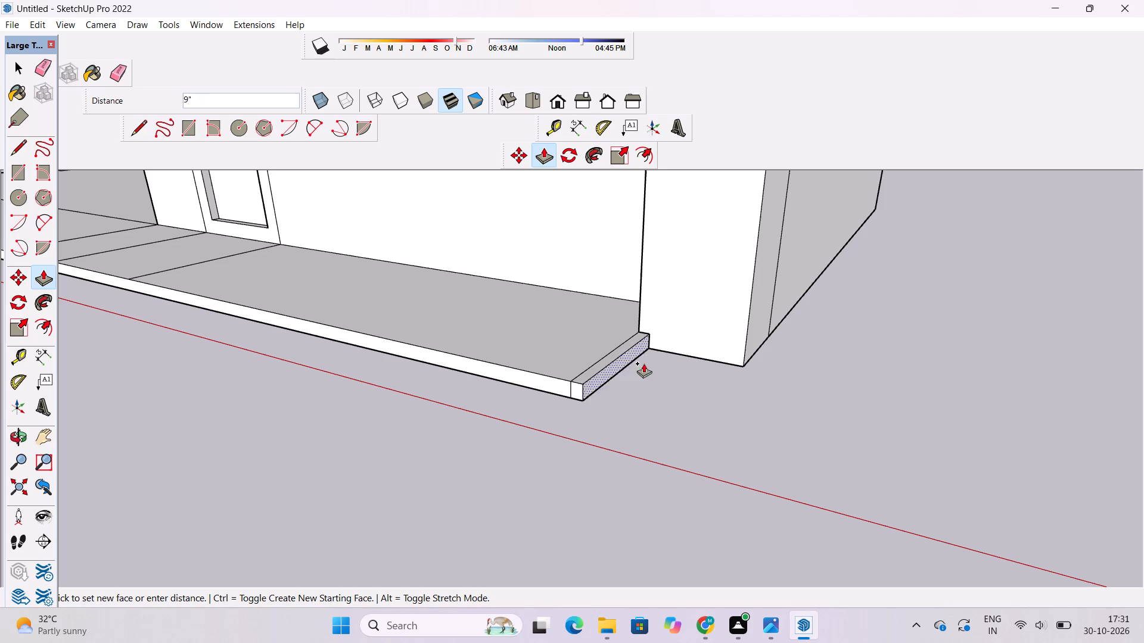
click(751, 306)
scroll(771, 309, down, 2)
key(o)
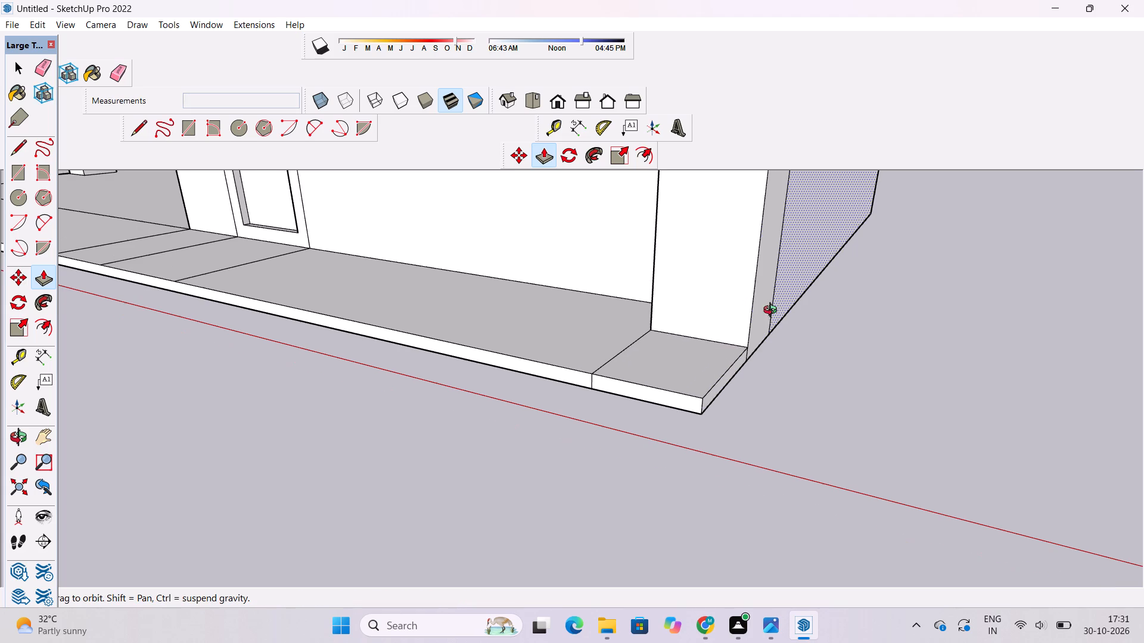
Erase the seam edges on the top and front faces of the base slab's extension beside the projecting pier.
shift+drag(620, 398, 626, 408)
drag(627, 409, 710, 253)
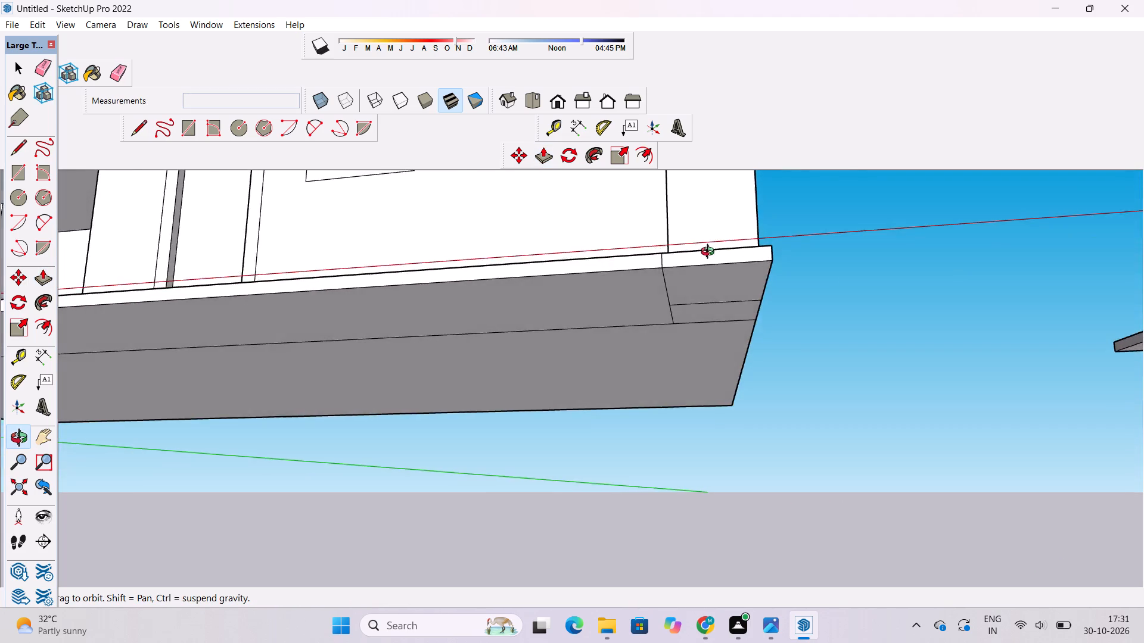
drag(710, 253, 750, 438)
key(e)
drag(705, 367, 699, 367)
double_click(693, 369)
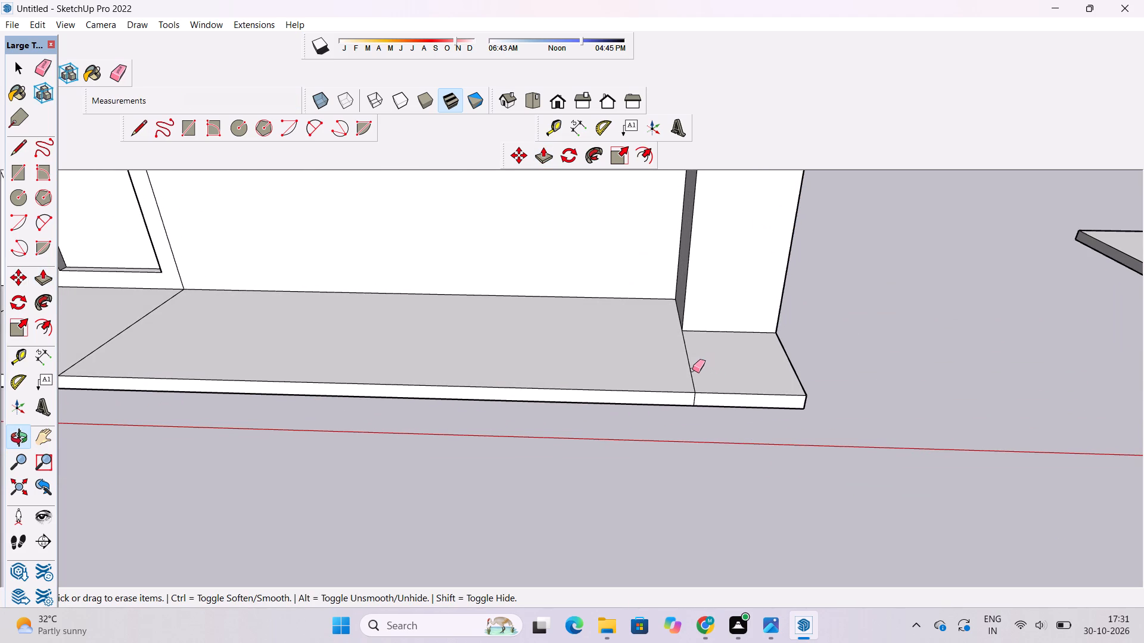
drag(689, 372, 691, 379)
scroll(702, 404, up, 4)
drag(697, 398, 685, 398)
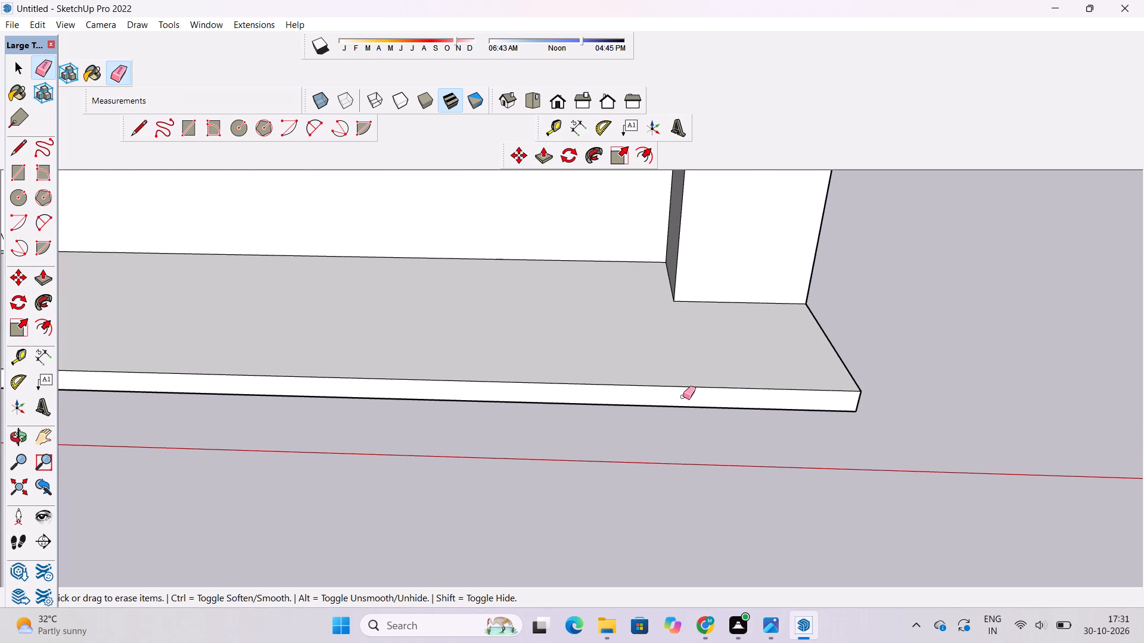
Erase the leftover short edges on the underside of the base slab at the corner below the pier.
key(o)
drag(794, 410, 760, 388)
drag(760, 392, 764, 404)
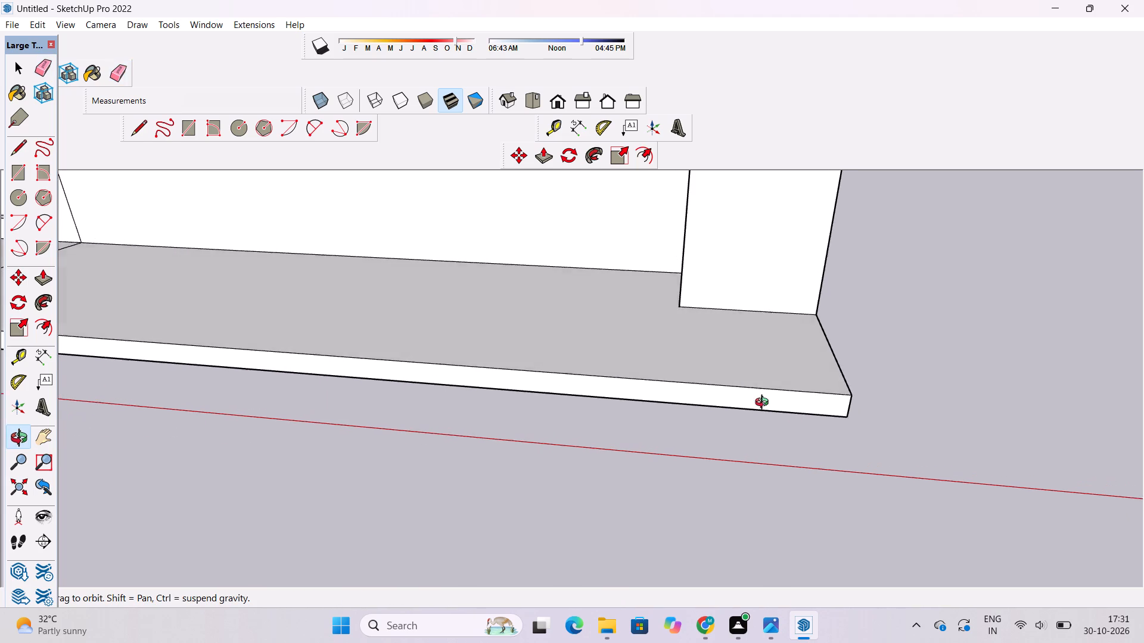
drag(764, 404, 767, 410)
drag(768, 424, 713, 233)
scroll(711, 267, up, 3)
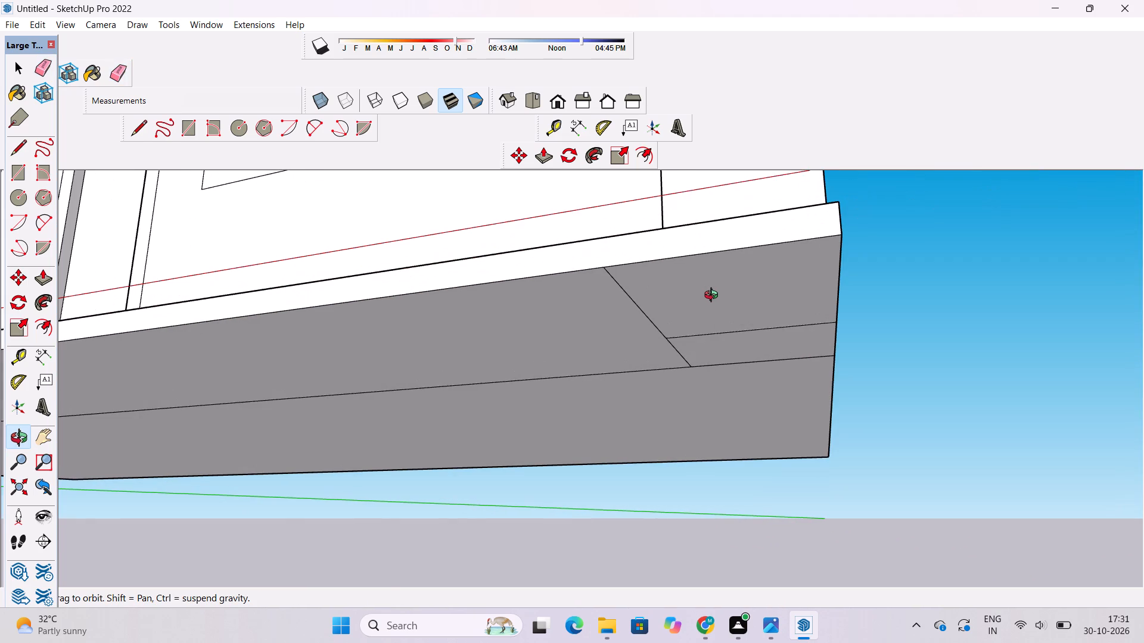
shift+drag(715, 305, 735, 373)
shift+drag(736, 376, 731, 333)
shift+drag(700, 348, 700, 378)
drag(700, 386, 715, 416)
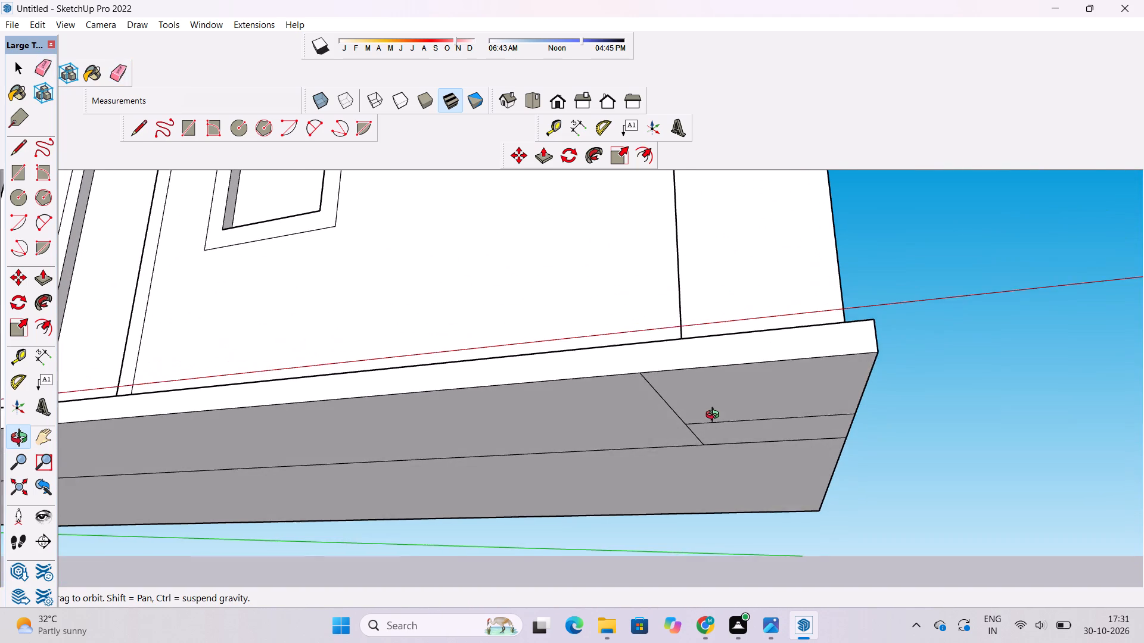
key(e)
drag(713, 416, 685, 426)
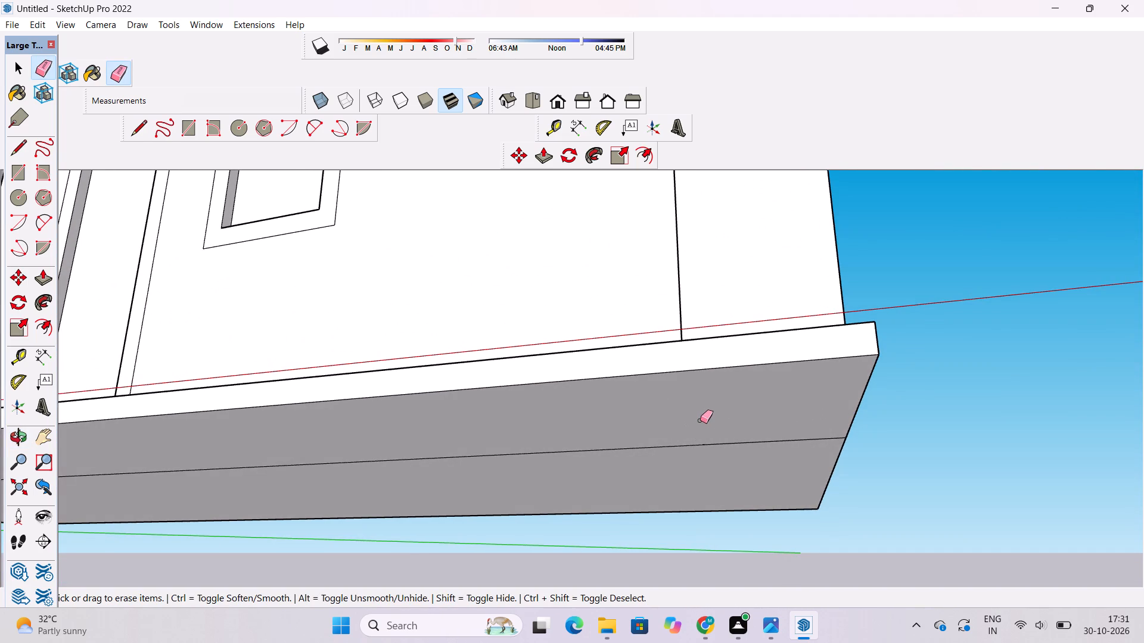
Erase the cross seams in front of the door recess and the long seam along the porch on the slab's top.
key(o)
drag(576, 289, 657, 457)
scroll(642, 416, down, 11)
shift+drag(542, 424, 702, 427)
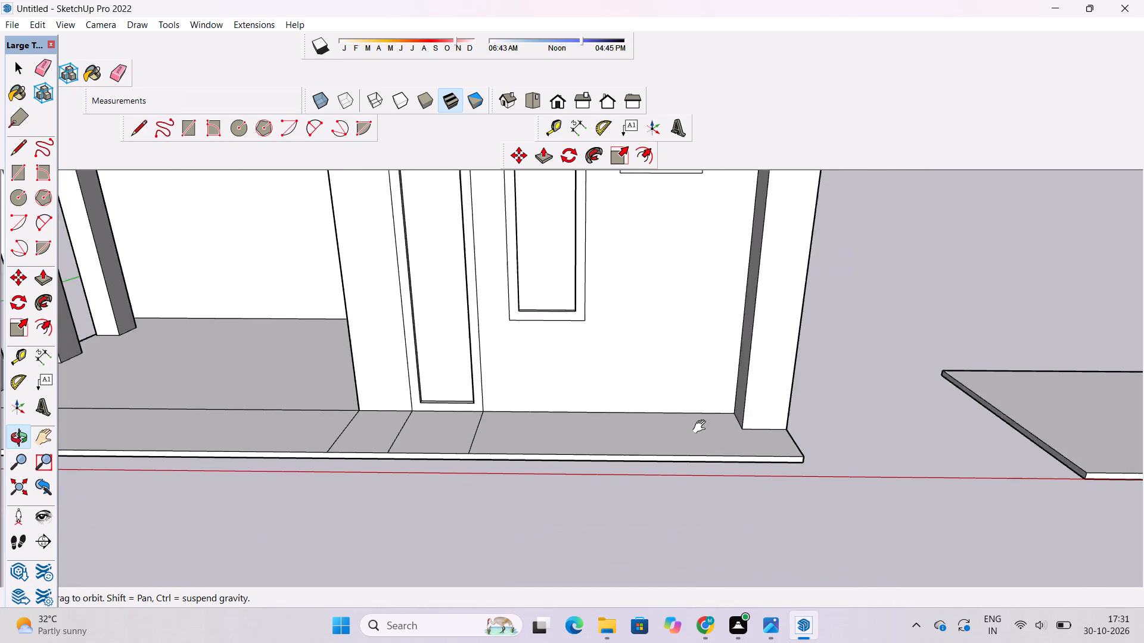
shift+drag(702, 427, 816, 426)
drag(817, 436, 834, 468)
scroll(595, 447, up, 4)
shift+drag(599, 441, 572, 448)
drag(573, 448, 664, 452)
key(e)
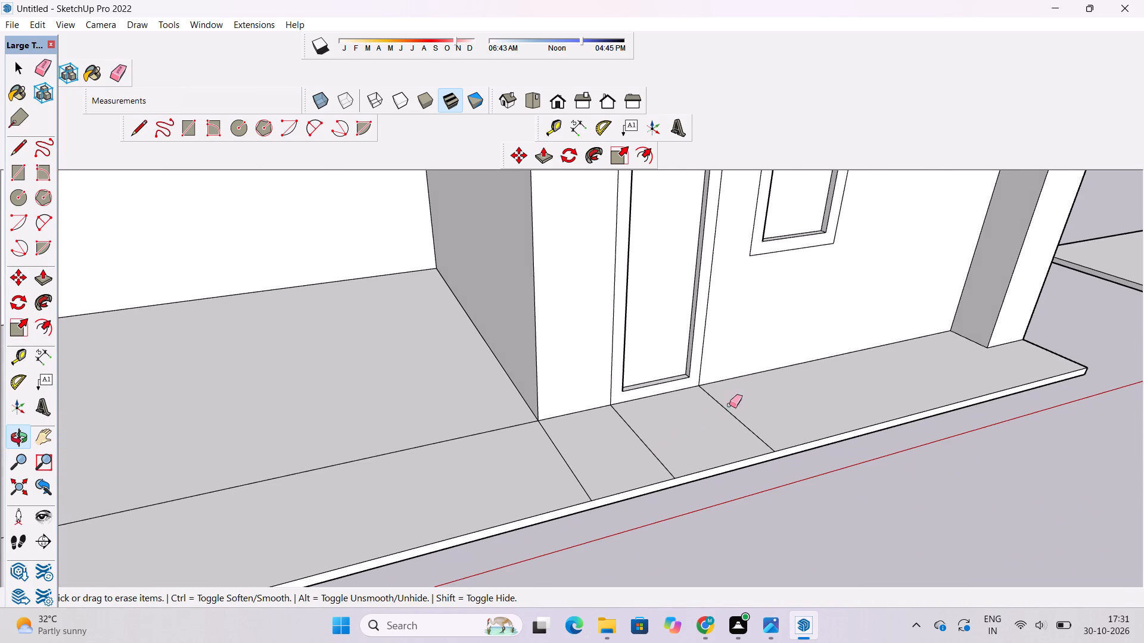
drag(751, 397, 554, 474)
scroll(717, 399, down, 4)
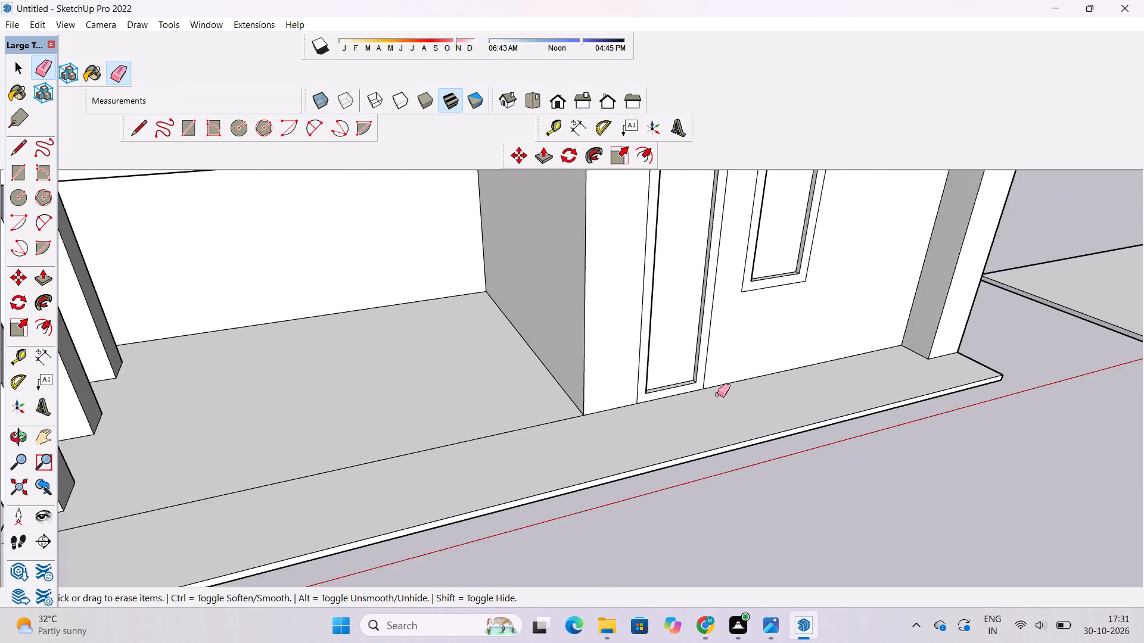
scroll(717, 394, down, 4)
drag(533, 407, 529, 438)
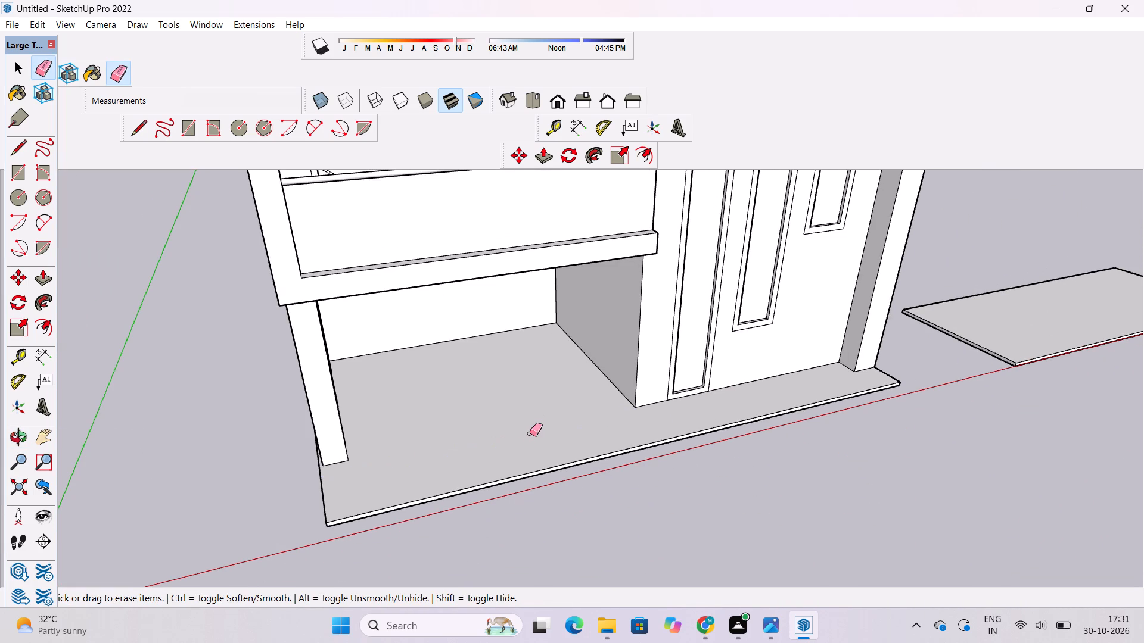
Examine the base slab's front strip, its open end corner and the row of porch columns.
key(o)
shift+drag(558, 461, 558, 450)
drag(558, 449, 493, 472)
drag(456, 475, 492, 450)
scroll(483, 448, up, 2)
shift+drag(496, 444, 552, 431)
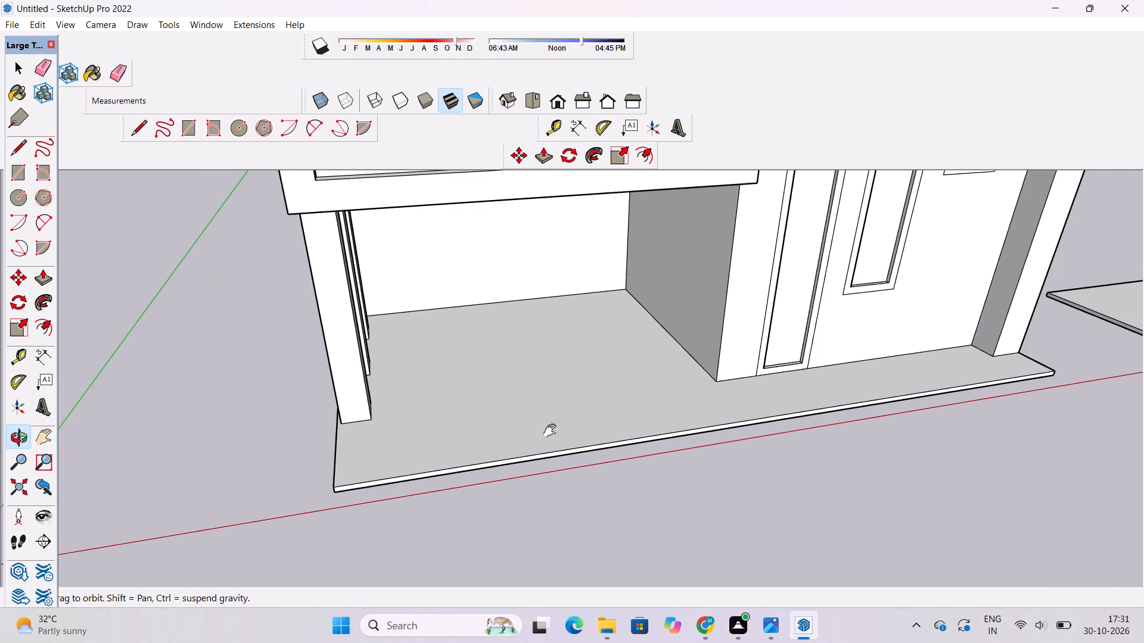
scroll(552, 431, up, 2)
drag(554, 429, 505, 464)
shift+drag(392, 456, 425, 441)
drag(429, 442, 434, 458)
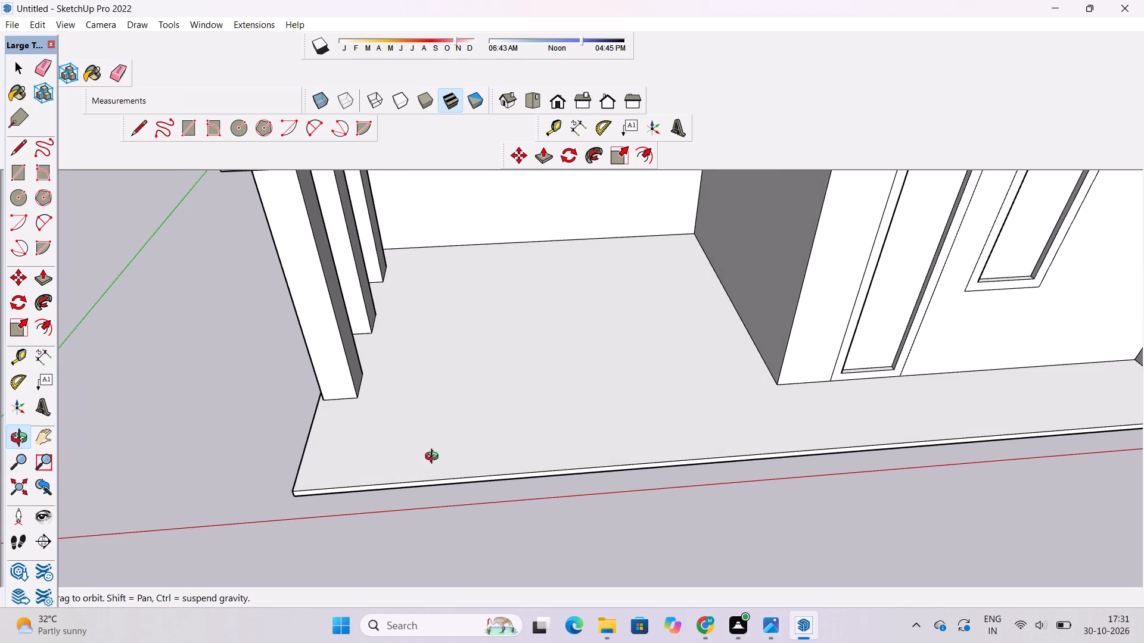
scroll(439, 456, up, 3)
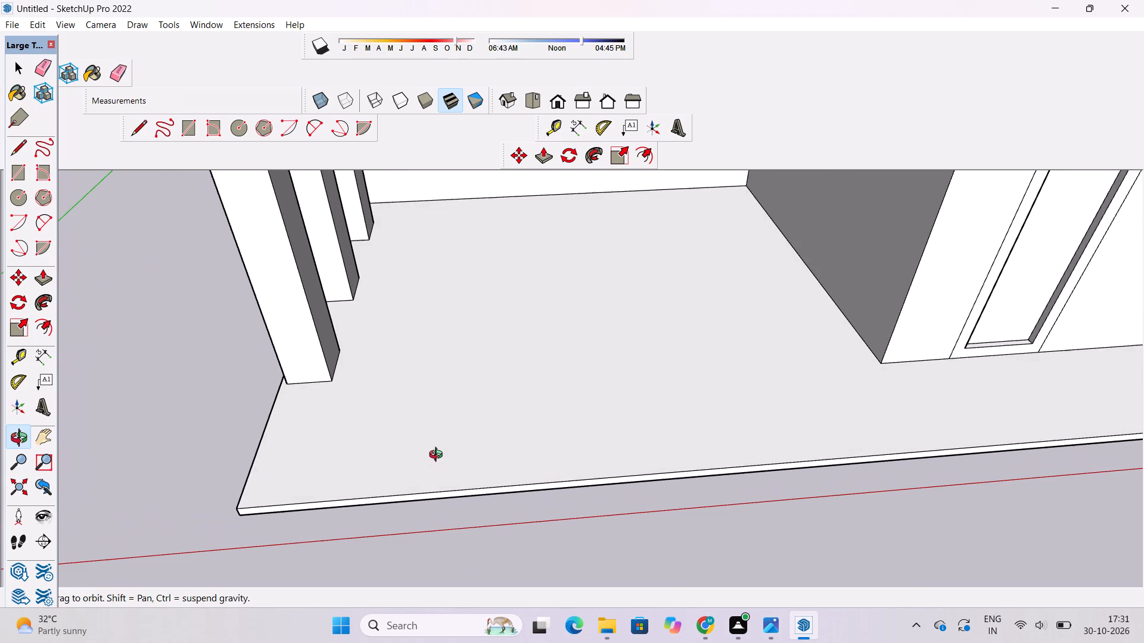
scroll(439, 456, down, 1)
scroll(439, 456, up, 1)
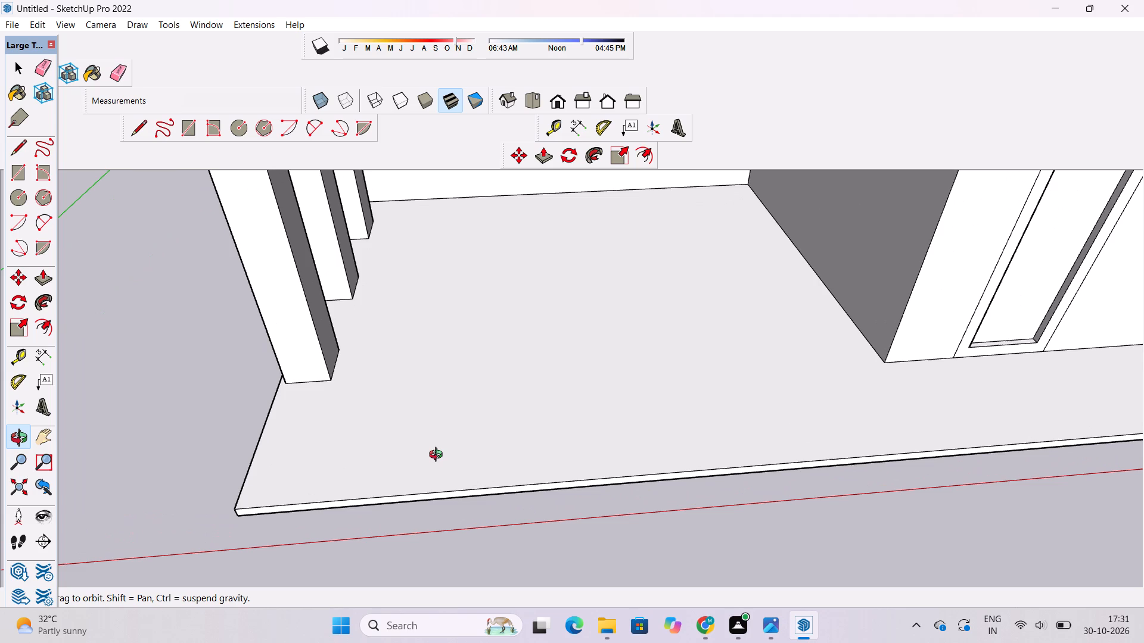
scroll(439, 456, down, 1)
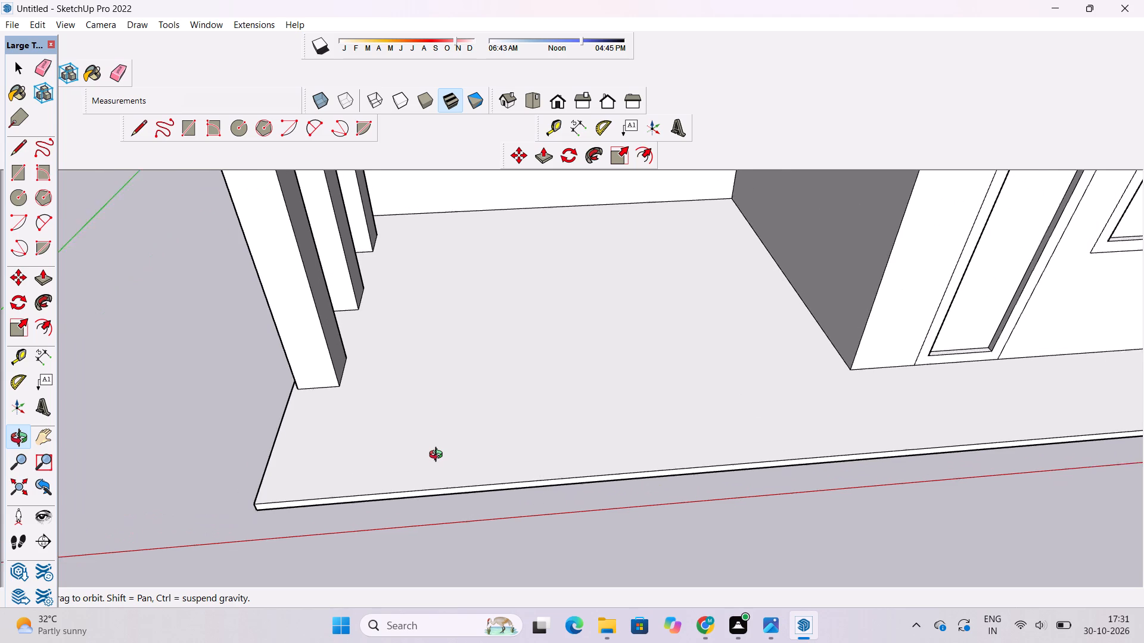
scroll(439, 456, down, 1)
scroll(439, 456, up, 3)
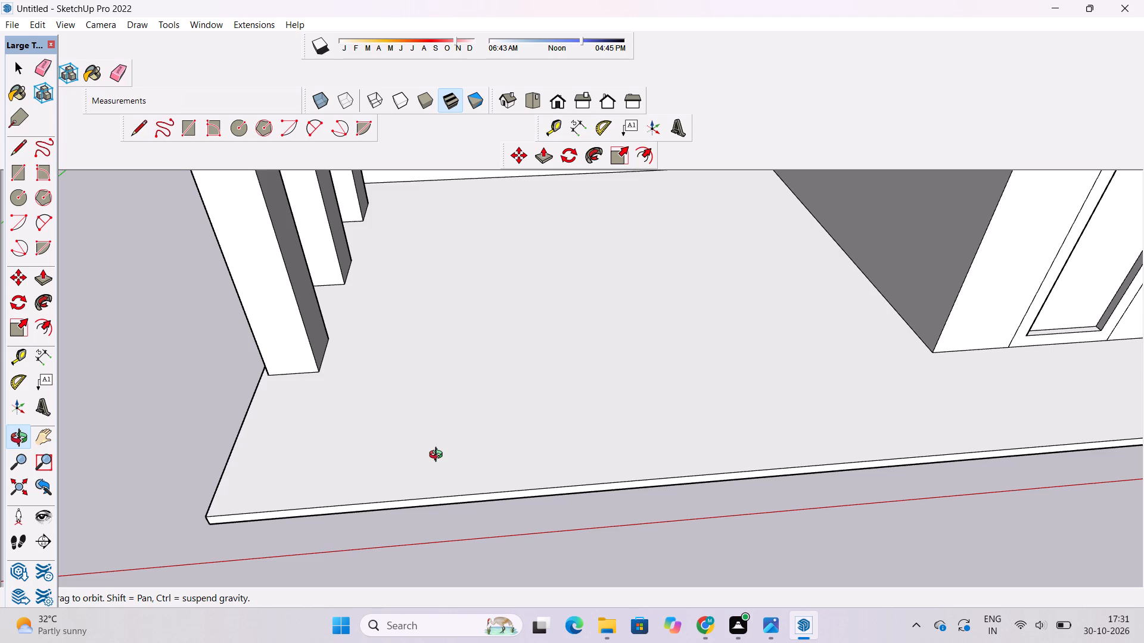
scroll(439, 456, down, 2)
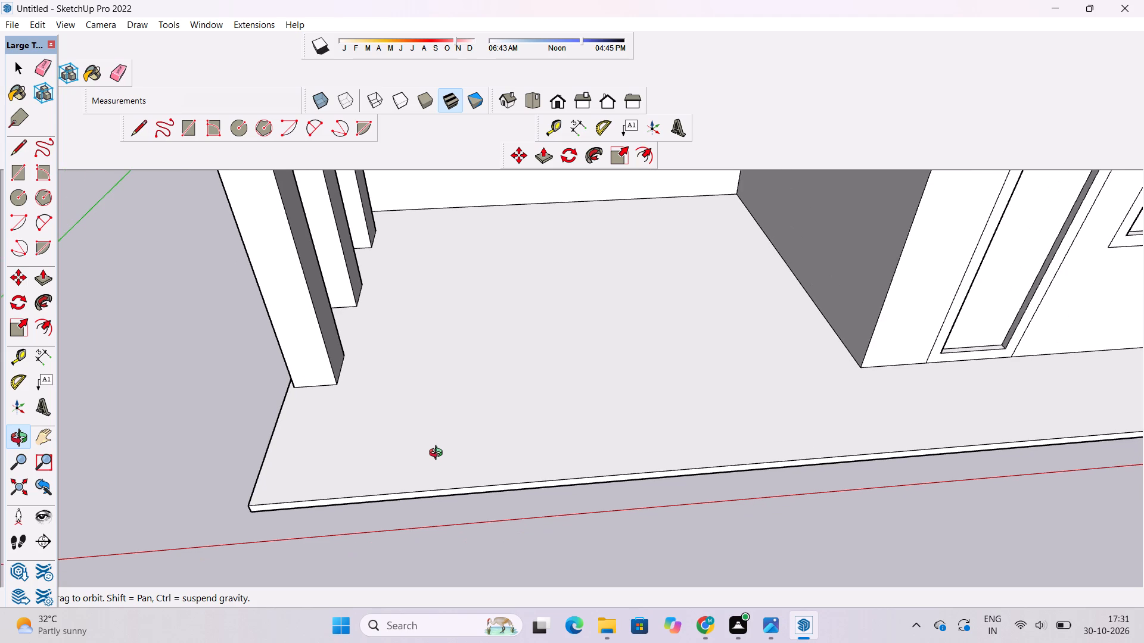
scroll(417, 445, down, 4)
shift+drag(410, 477, 403, 399)
shift+drag(403, 399, 414, 420)
scroll(417, 409, down, 4)
shift+drag(427, 426, 427, 447)
drag(413, 434, 406, 423)
Place a guide parallel to the slab's open end edge, 3' 4 1/2" inward through the front column's base midpoint.
key(t)
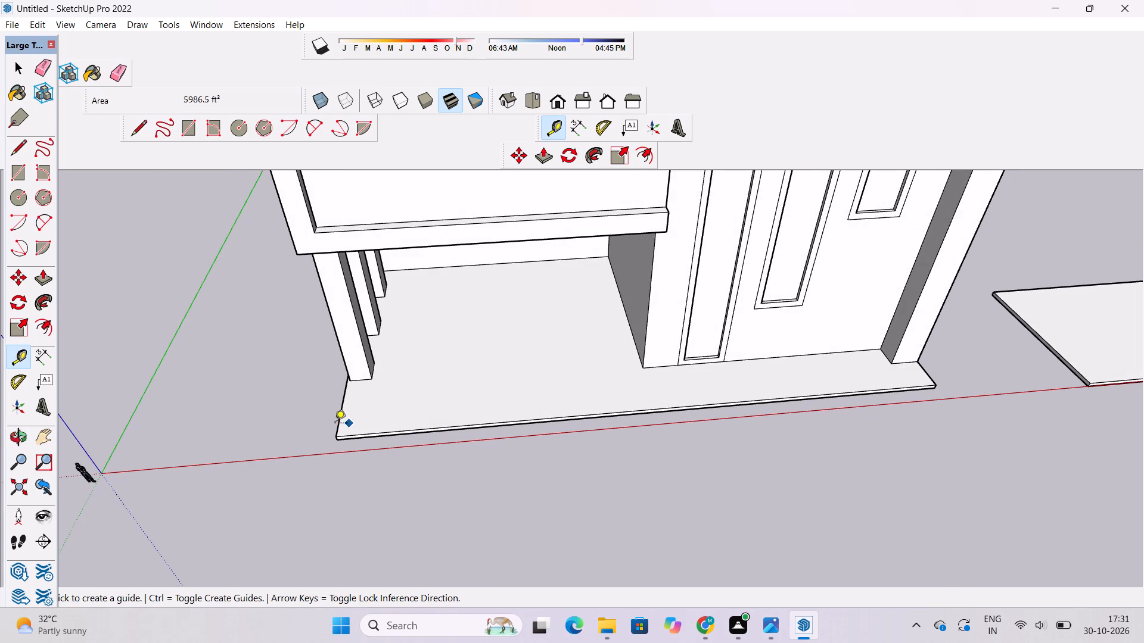
scroll(327, 411, down, 4)
scroll(340, 407, up, 7)
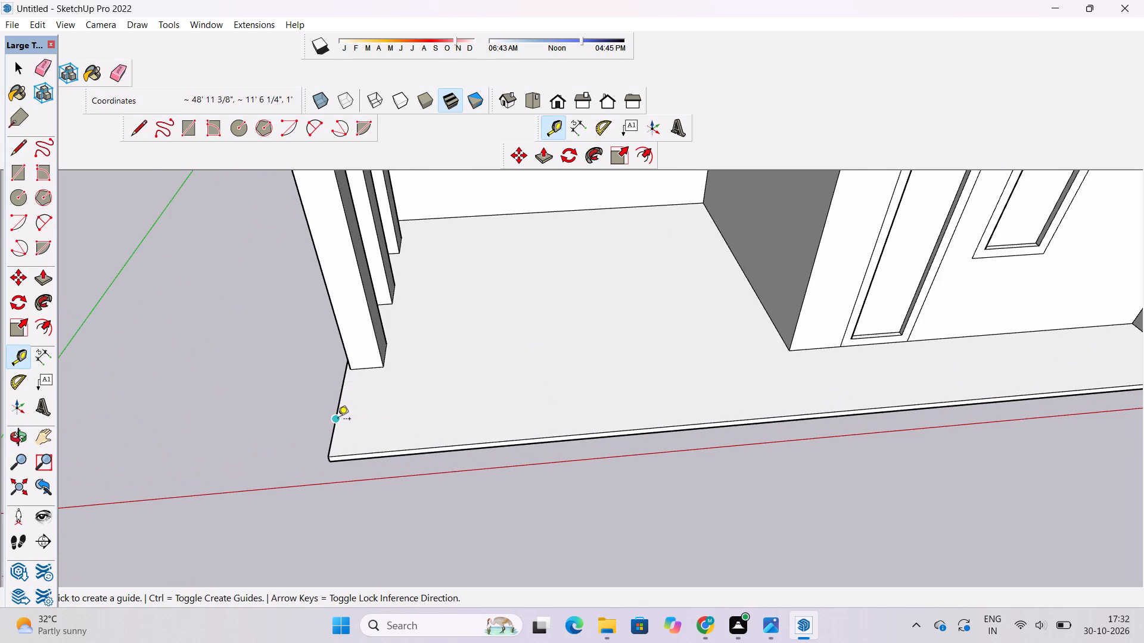
click(338, 420)
click(366, 369)
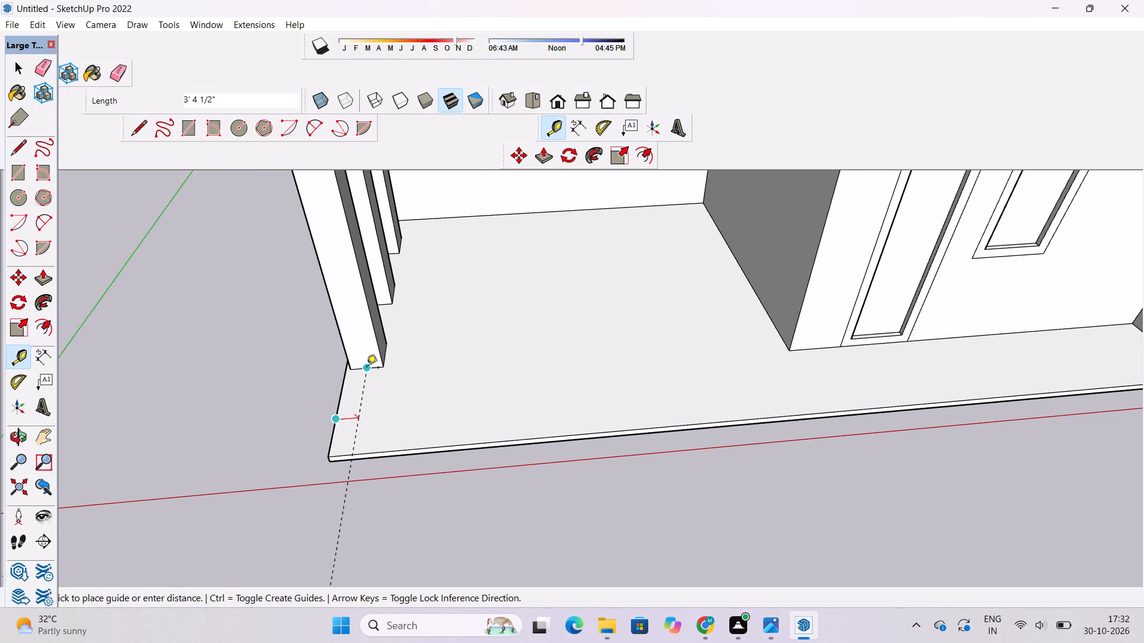
Place a guide on the slab's top parallel to its front edge at a 3' offset.
scroll(329, 386, down, 3)
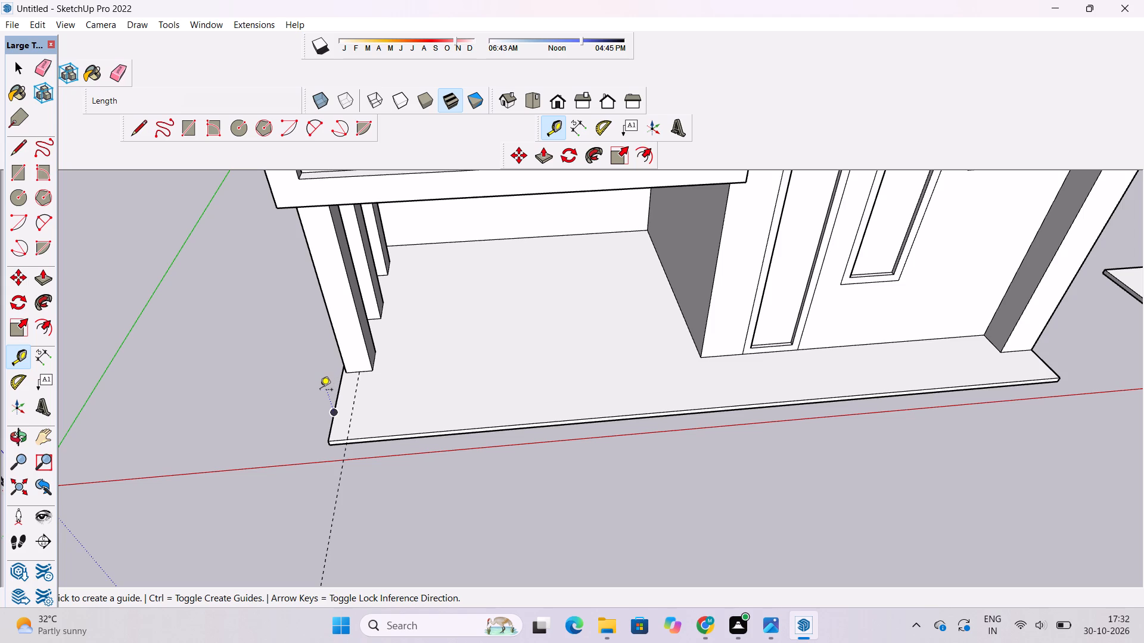
scroll(307, 404, down, 2)
scroll(361, 411, down, 3)
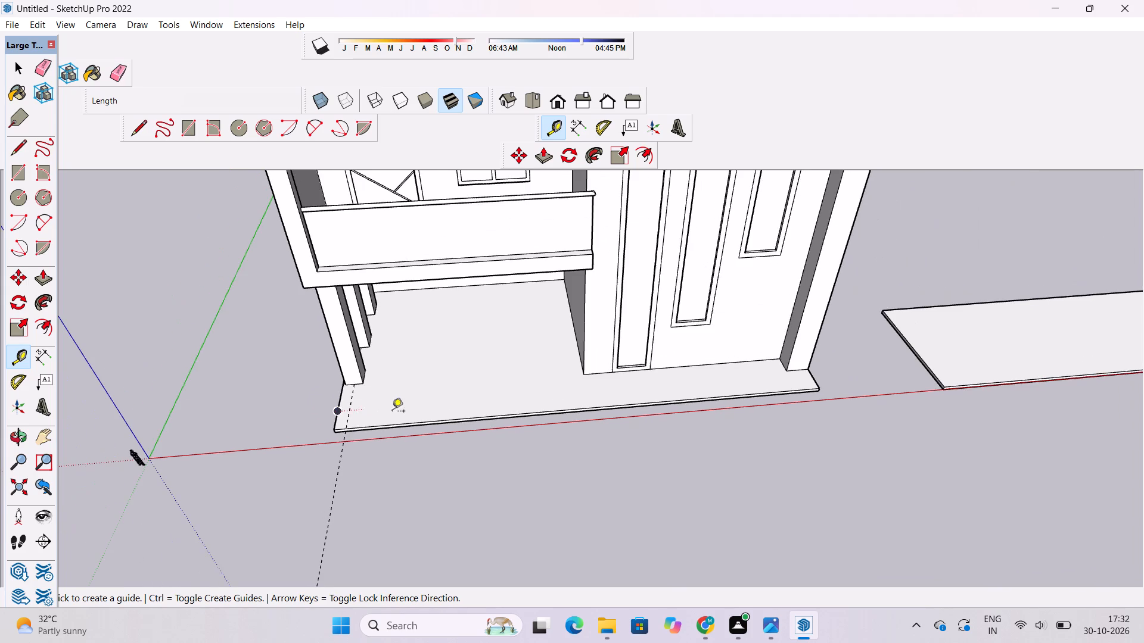
scroll(593, 412, up, 8)
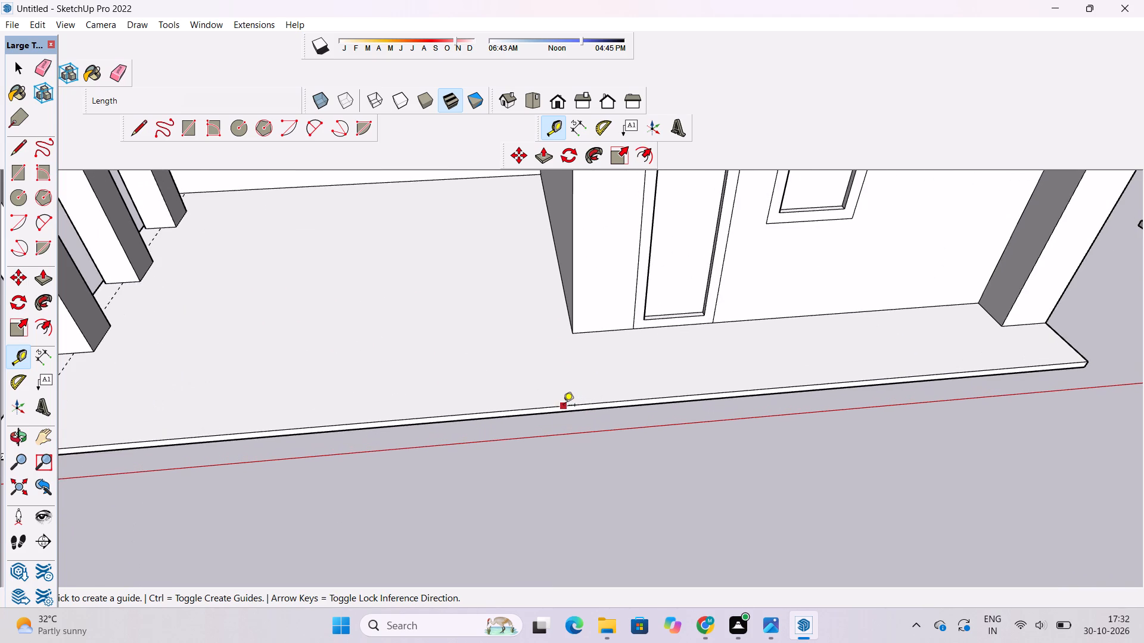
click(570, 405)
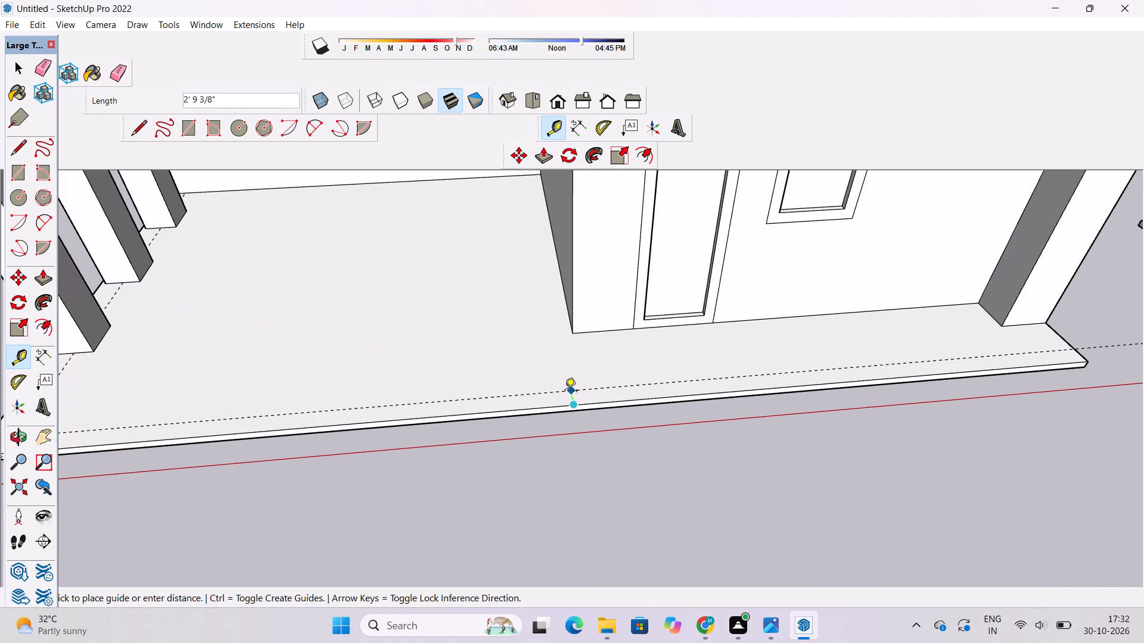
scroll(567, 390, down, 3)
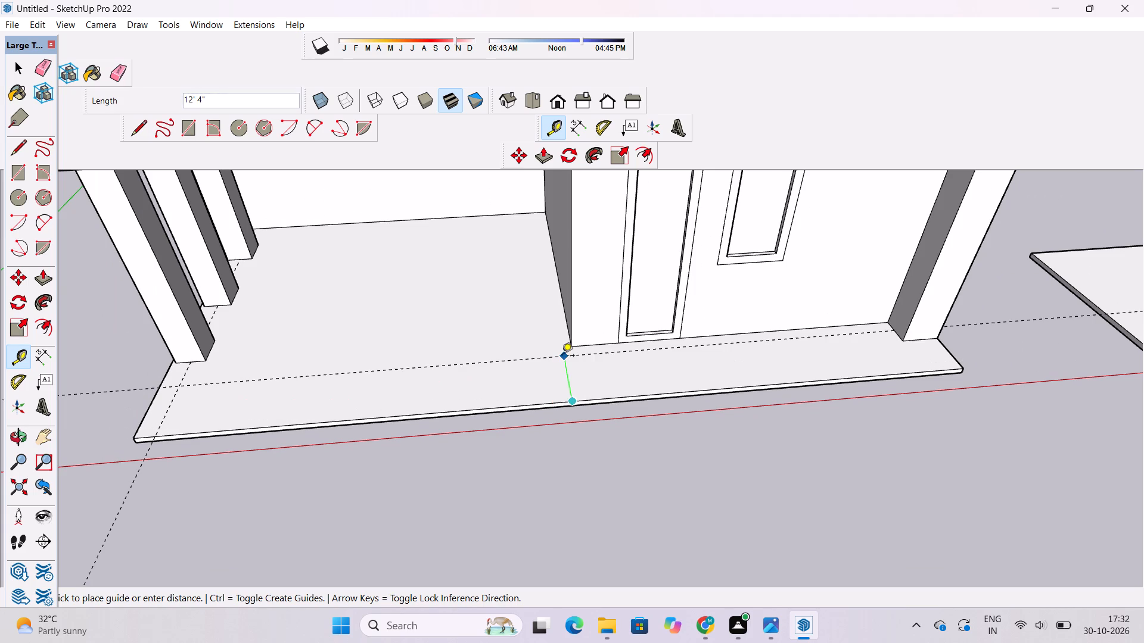
key(3)
key(apostrophe)
key(Return)
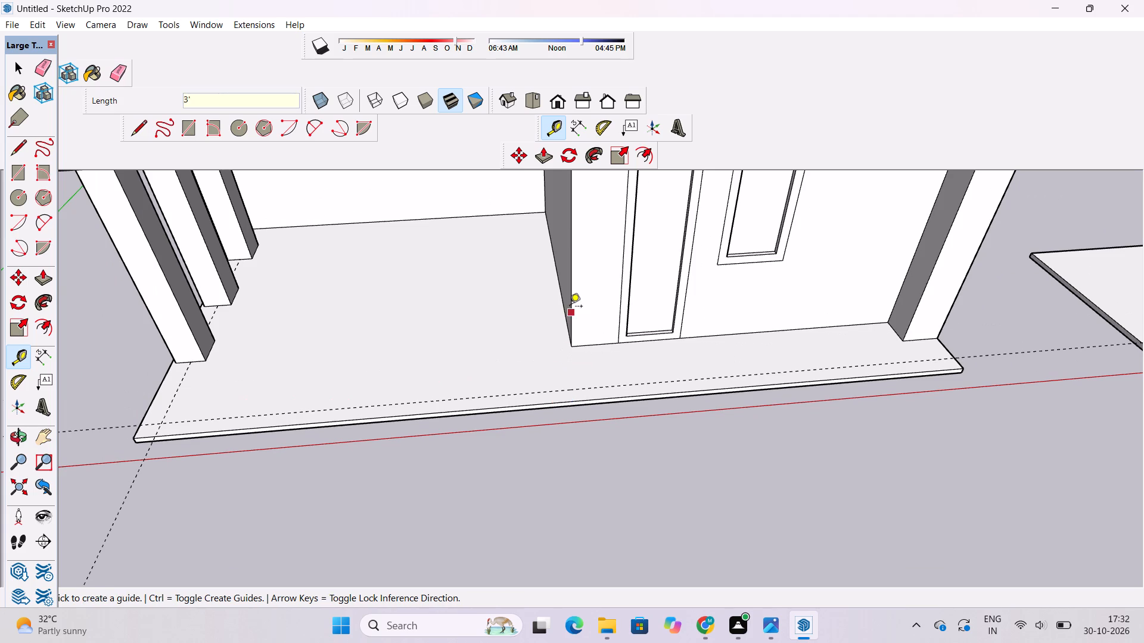
Draw a short line on the slab's top from the far end column's base midpoint out to the front-edge guide.
key(o)
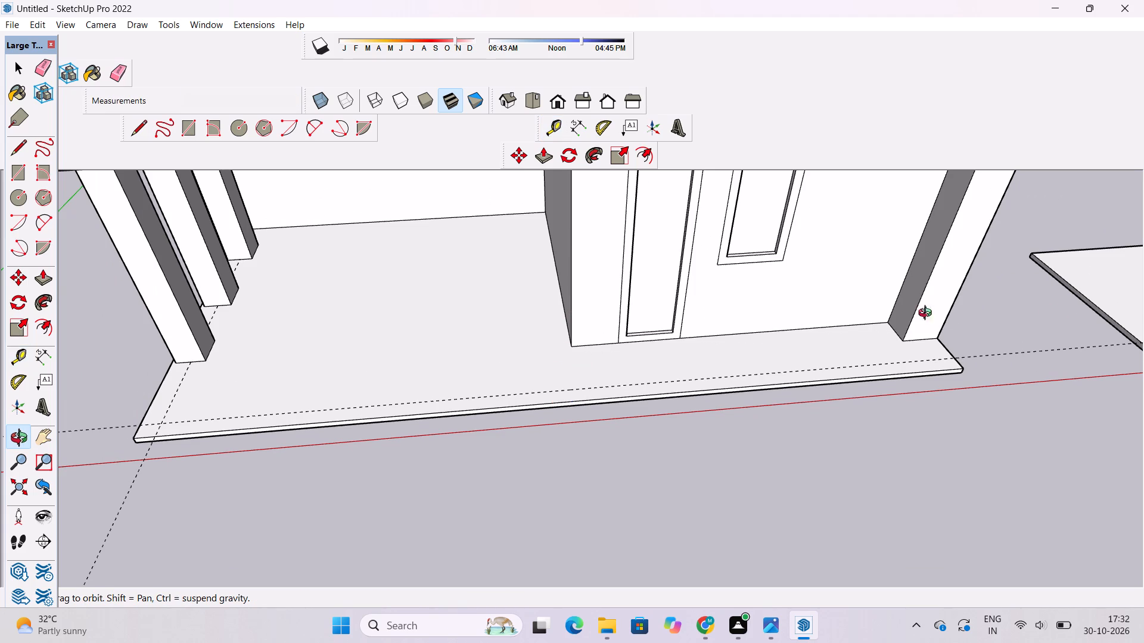
scroll(665, 307, down, 5)
shift+drag(773, 335, 772, 352)
drag(775, 366, 773, 372)
scroll(772, 372, up, 2)
shift+drag(853, 363, 851, 363)
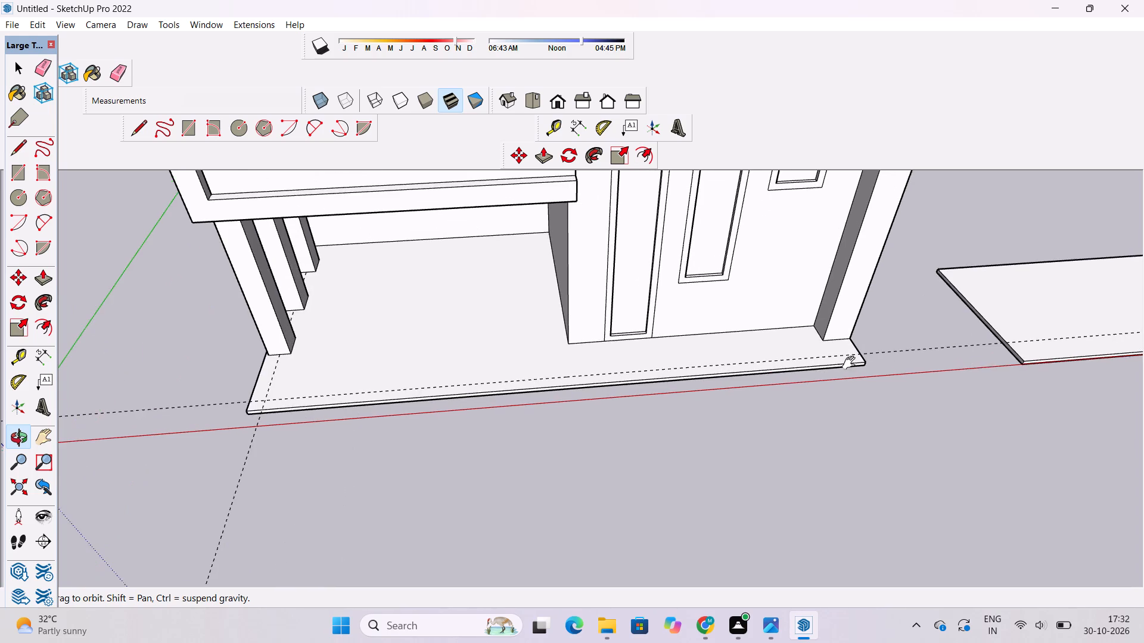
shift+drag(851, 363, 812, 380)
scroll(810, 379, up, 3)
shift+drag(908, 379, 815, 376)
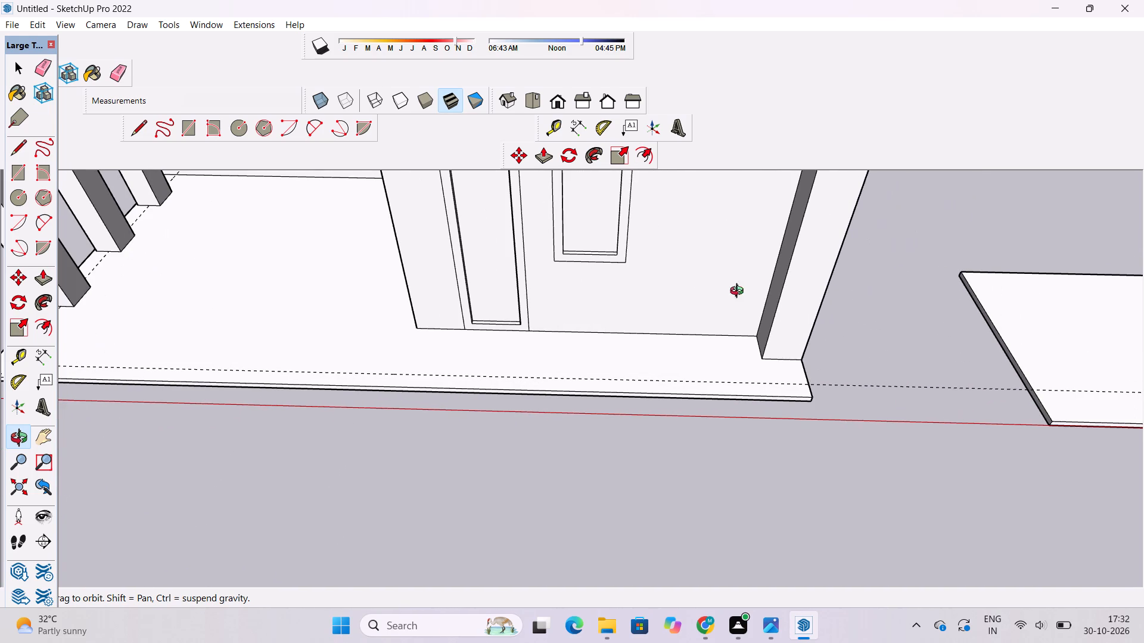
scroll(663, 273, down, 5)
drag(651, 280, 700, 321)
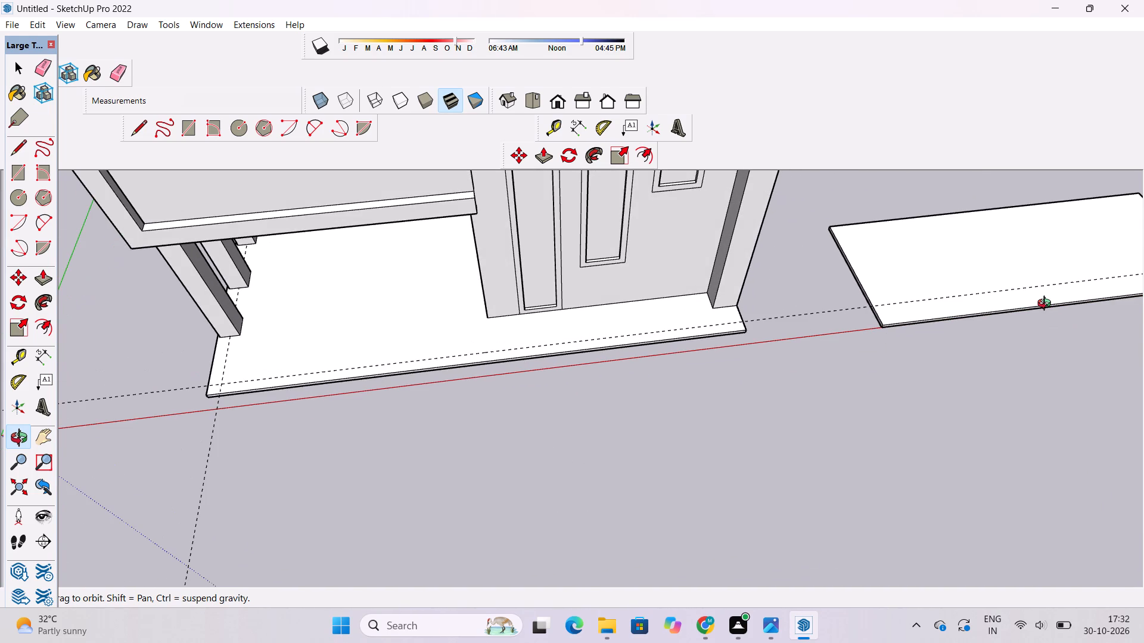
scroll(812, 297, down, 1)
drag(772, 332, 772, 344)
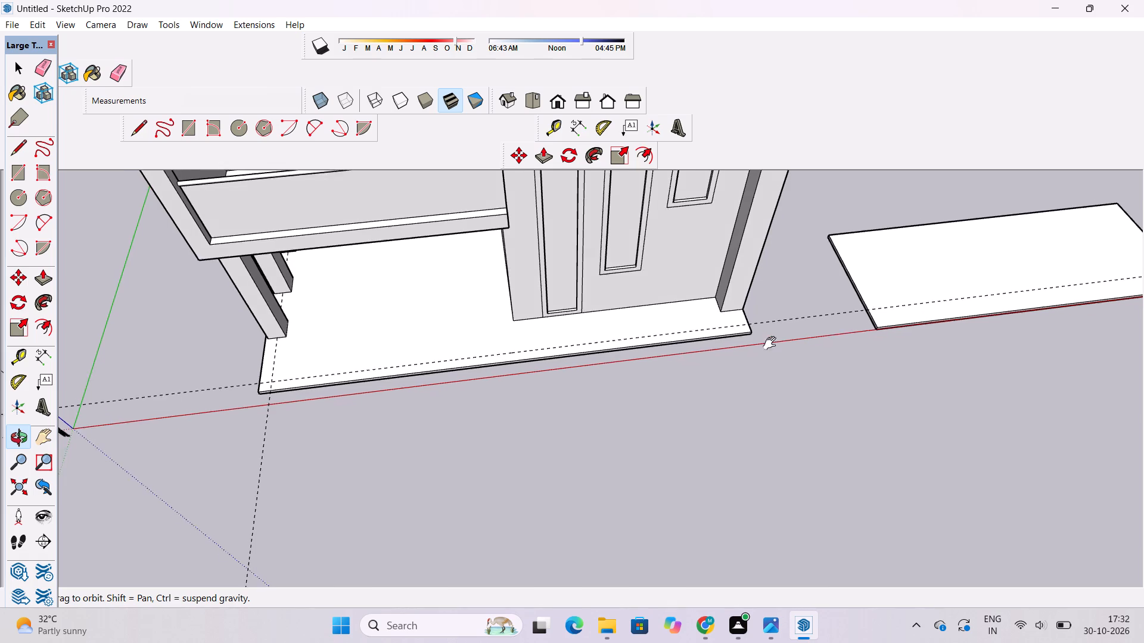
drag(772, 344, 772, 354)
drag(772, 373, 710, 368)
scroll(727, 368, up, 4)
shift+drag(792, 389, 682, 365)
drag(683, 368, 723, 378)
scroll(673, 358, up, 2)
shift+drag(673, 360, 687, 390)
drag(688, 397, 677, 370)
shift+click(677, 369)
drag(680, 377, 686, 387)
key(l)
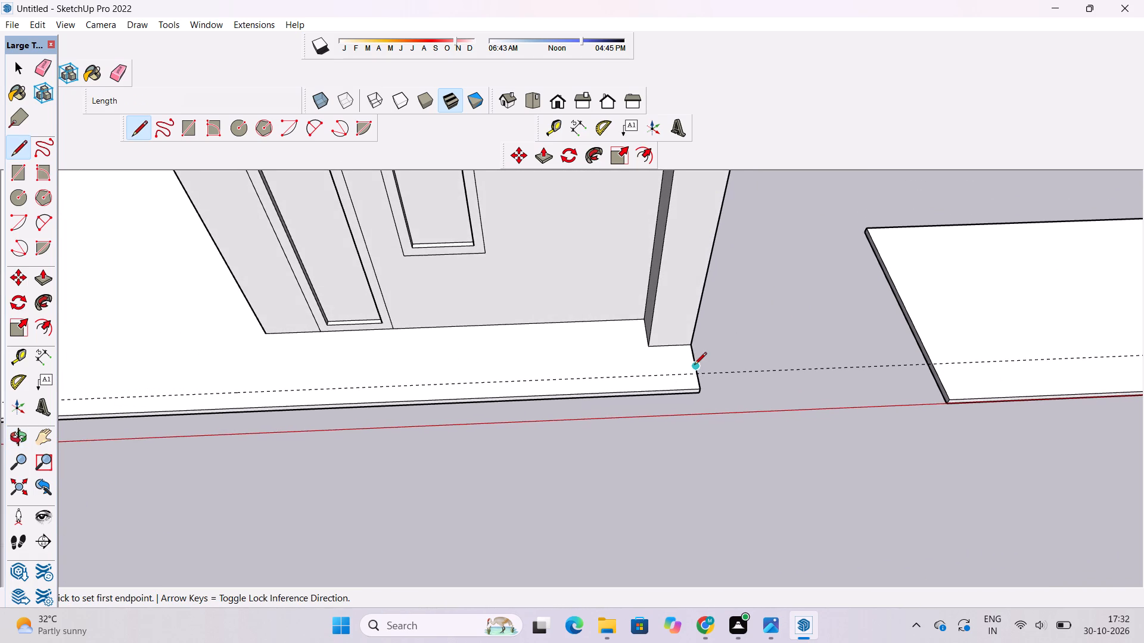
scroll(681, 362, up, 4)
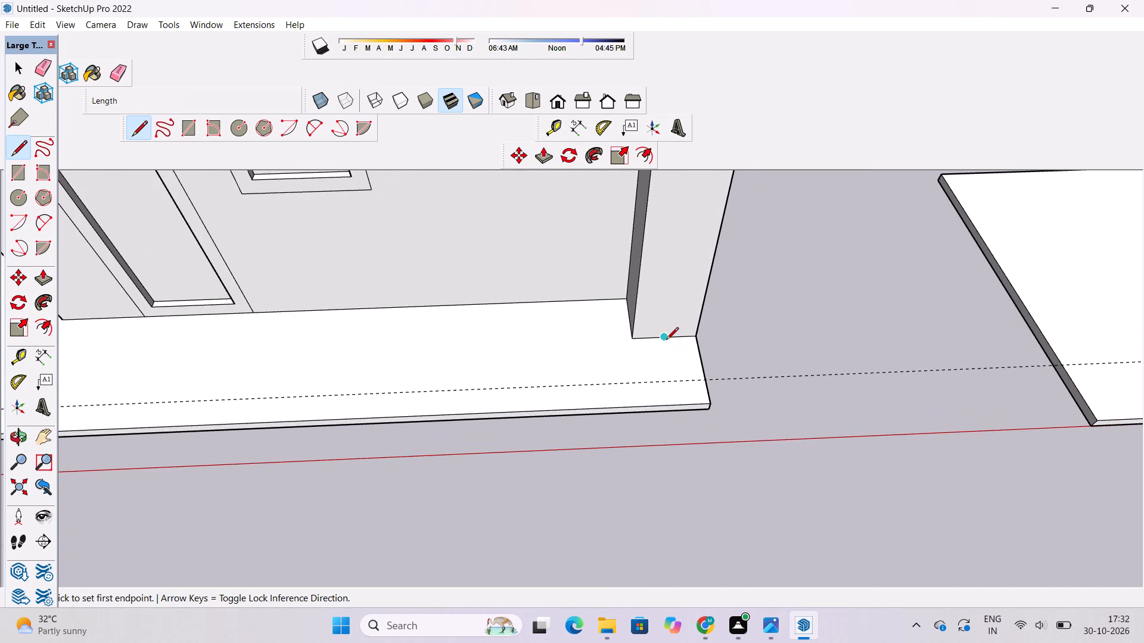
click(666, 341)
click(673, 380)
Continue the line about 137' 8" along the front guide to the guides' crossing, and back to the front porch column's base midpoint.
scroll(766, 365, down, 4)
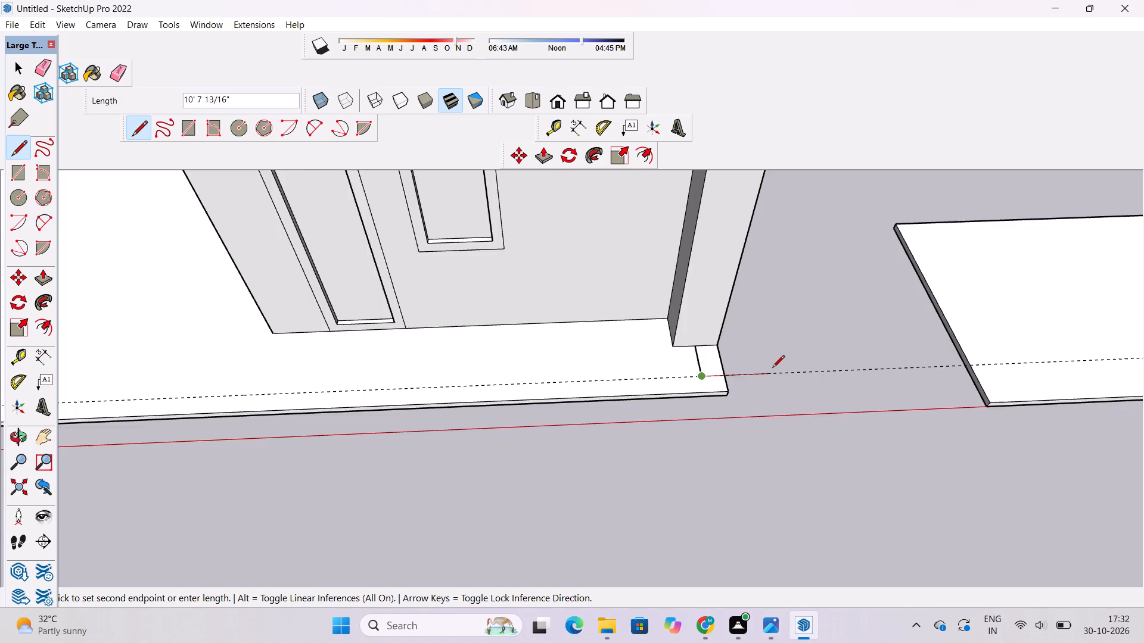
scroll(772, 369, down, 6)
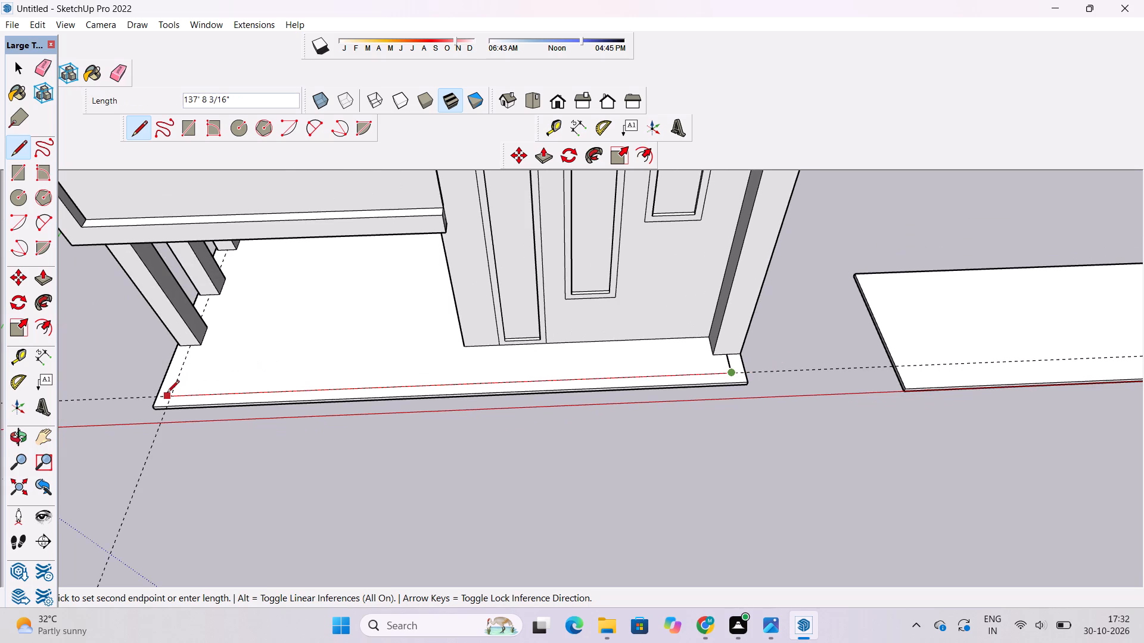
scroll(166, 394, up, 7)
click(175, 399)
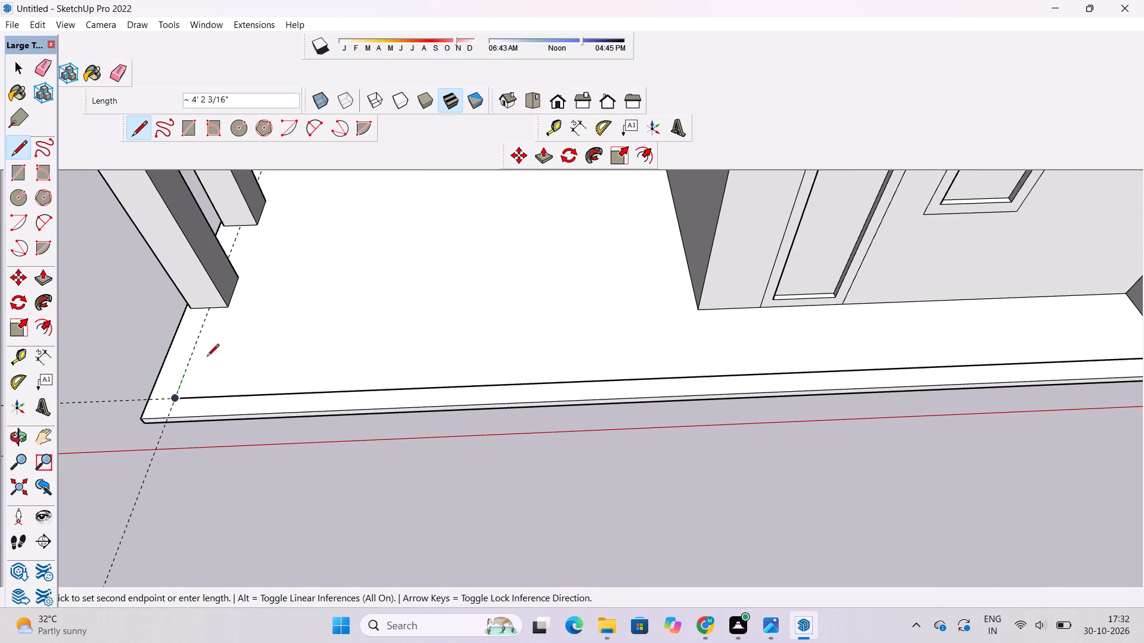
click(207, 309)
Erase both dashed guides crossing near the slab's open end corner.
scroll(424, 337, down, 4)
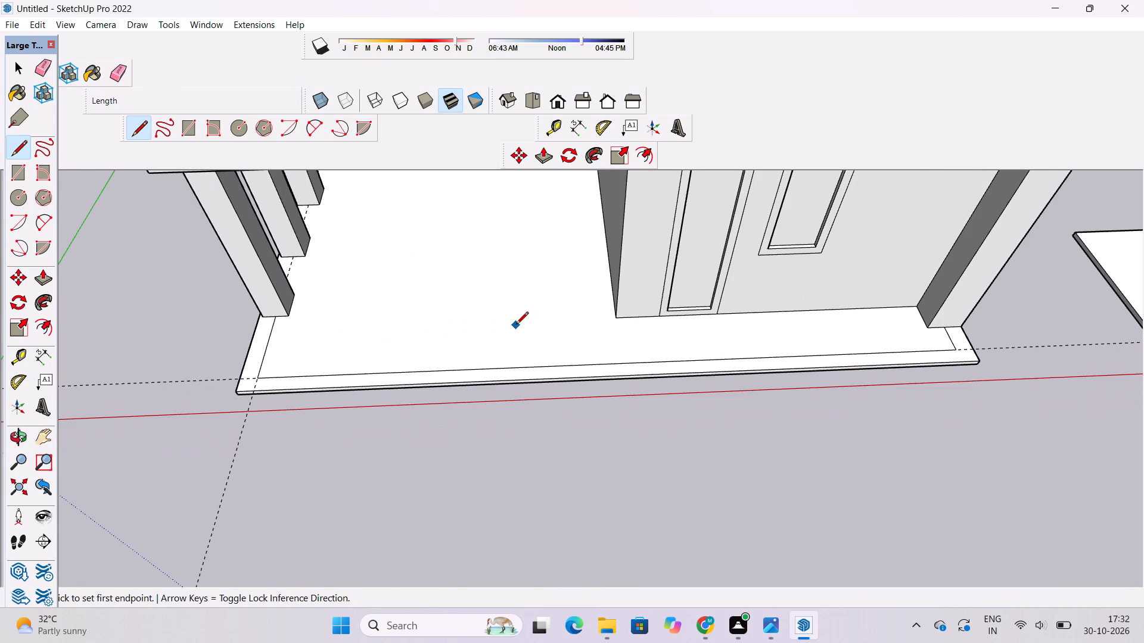
key(e)
drag(249, 450, 194, 362)
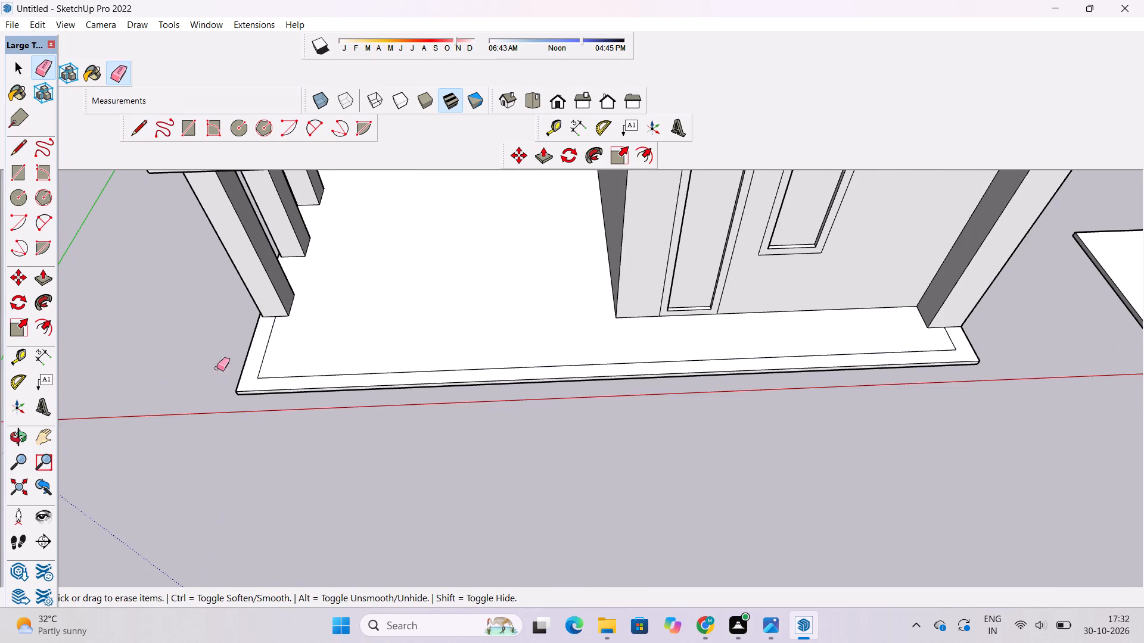
Erase the short line joining the front porch column's base to the long line along the slab's front edge.
key(o)
drag(261, 409, 318, 385)
scroll(329, 377, down, 4)
shift+drag(331, 381, 342, 401)
drag(294, 418, 218, 398)
shift+drag(239, 388, 319, 392)
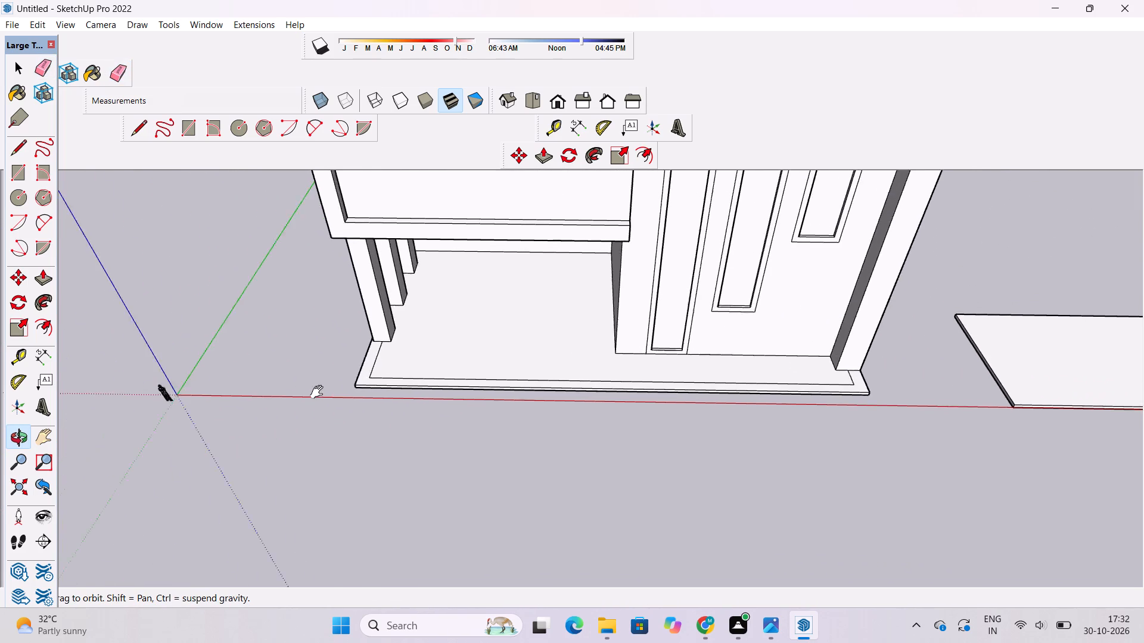
shift+drag(319, 392, 370, 398)
drag(405, 398, 493, 397)
shift+drag(446, 413, 455, 407)
drag(456, 408, 422, 419)
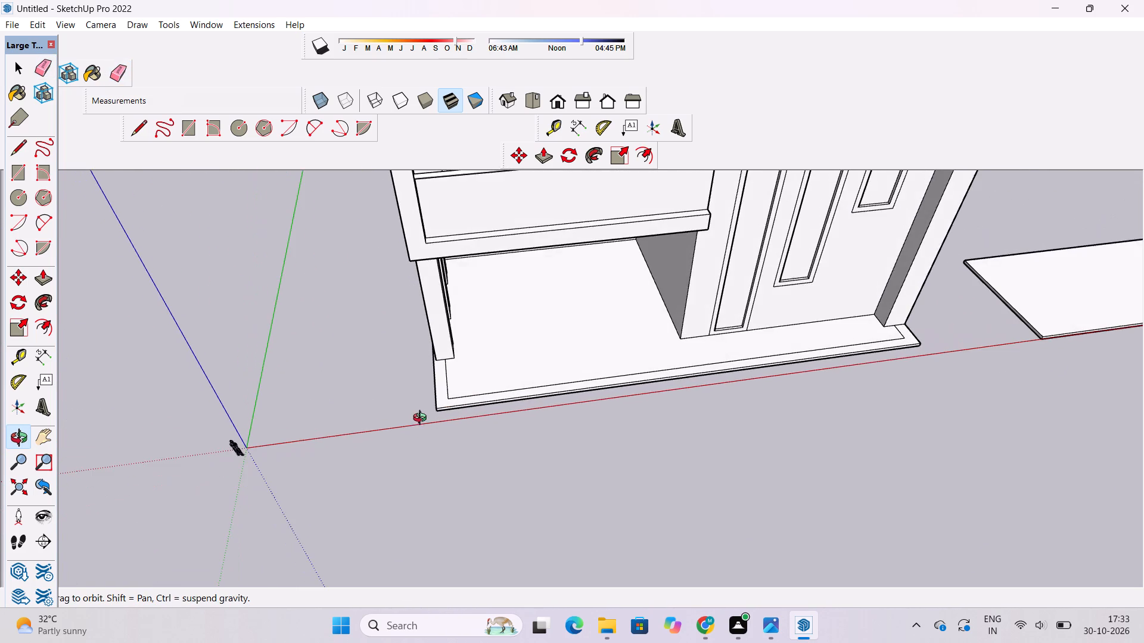
scroll(434, 411, up, 3)
shift+drag(441, 405, 440, 427)
drag(440, 427, 476, 382)
shift+drag(475, 399, 442, 423)
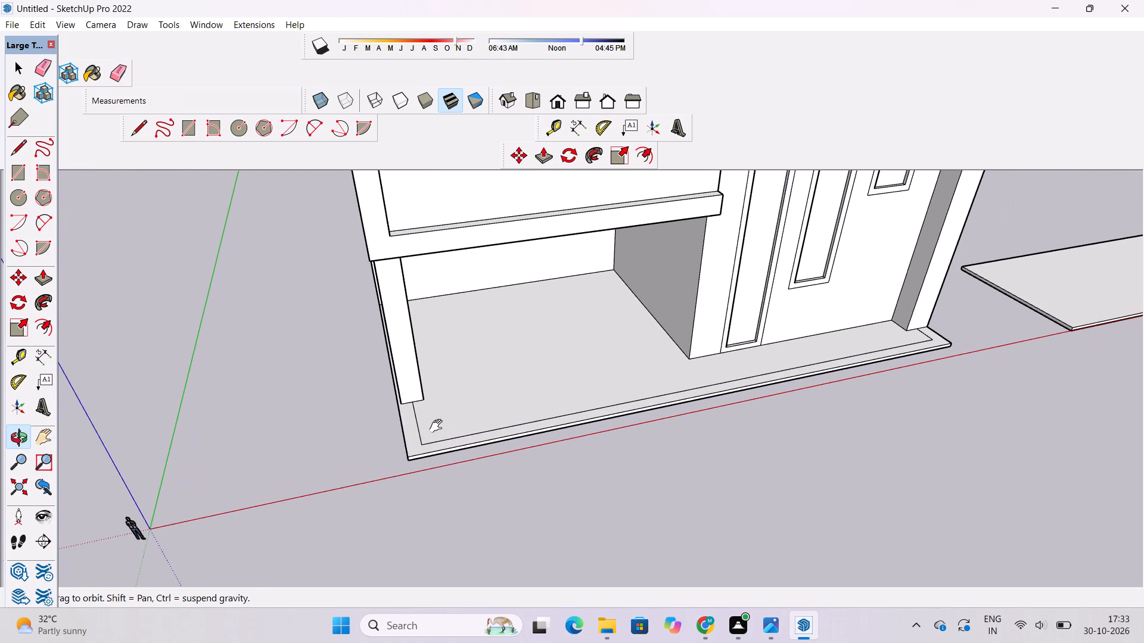
shift+drag(436, 426, 506, 391)
key(l)
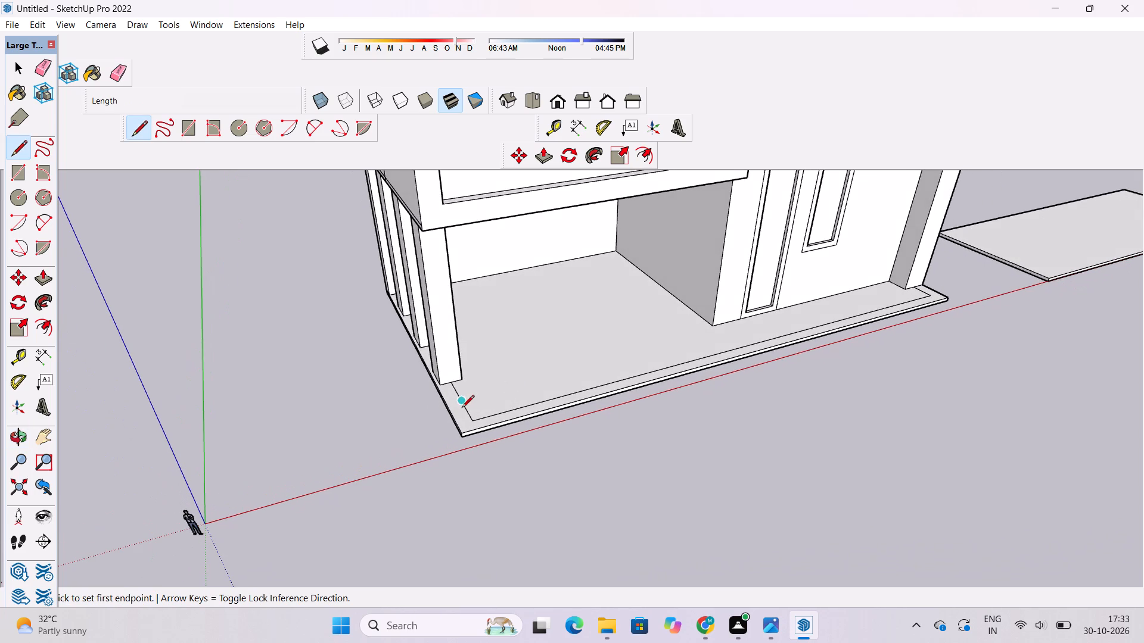
key(e)
click(467, 403)
Erase the short vertical seam on the slab's open end face beside the front porch column.
key(o)
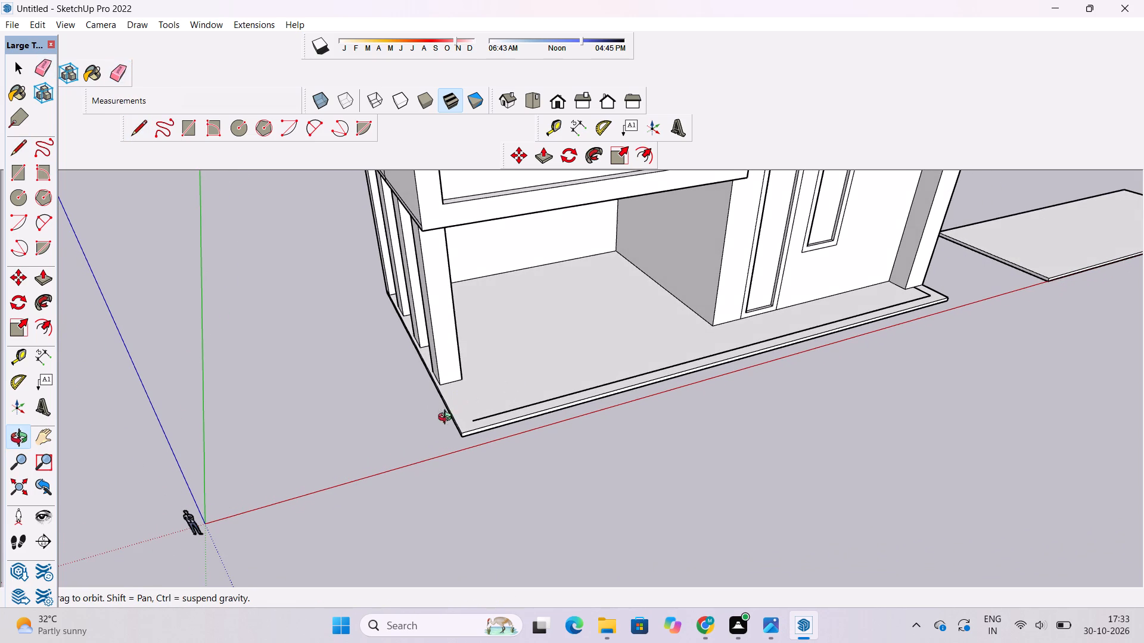
shift+drag(430, 442, 446, 391)
drag(446, 391, 501, 388)
scroll(511, 386, up, 6)
shift+drag(443, 377, 394, 423)
drag(393, 427, 454, 387)
scroll(458, 371, up, 4)
shift+drag(450, 372, 424, 413)
drag(453, 388, 461, 379)
key(e)
scroll(462, 374, up, 4)
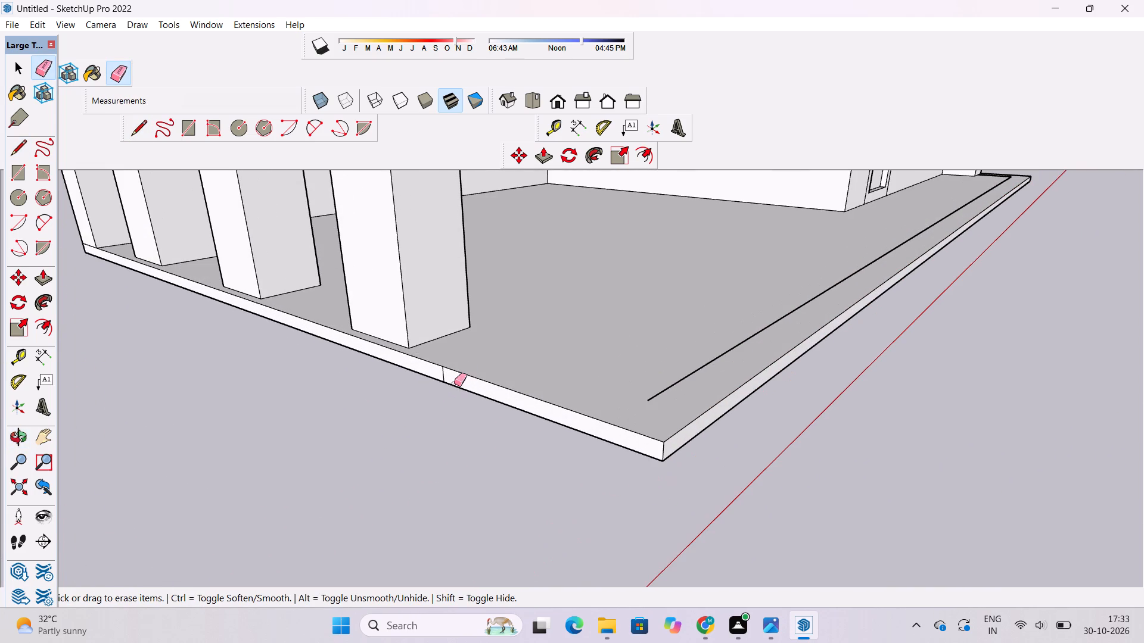
click(442, 373)
Push/Pull the base slab's open end face outward 20' beyond the porch columns.
scroll(458, 365, down, 3)
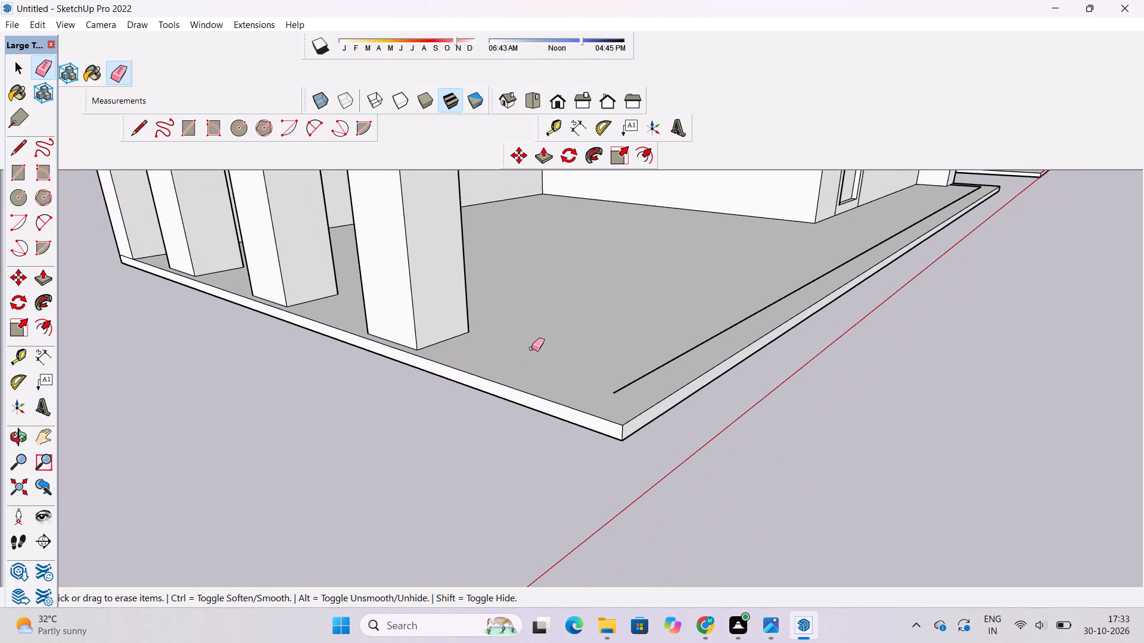
scroll(541, 347, down, 4)
key(o)
shift+drag(518, 381, 581, 324)
scroll(581, 324, down, 5)
drag(604, 343, 518, 382)
shift+drag(514, 381, 517, 395)
shift+drag(517, 399, 548, 388)
drag(549, 390, 551, 414)
drag(551, 414, 572, 398)
key(p)
click(567, 399)
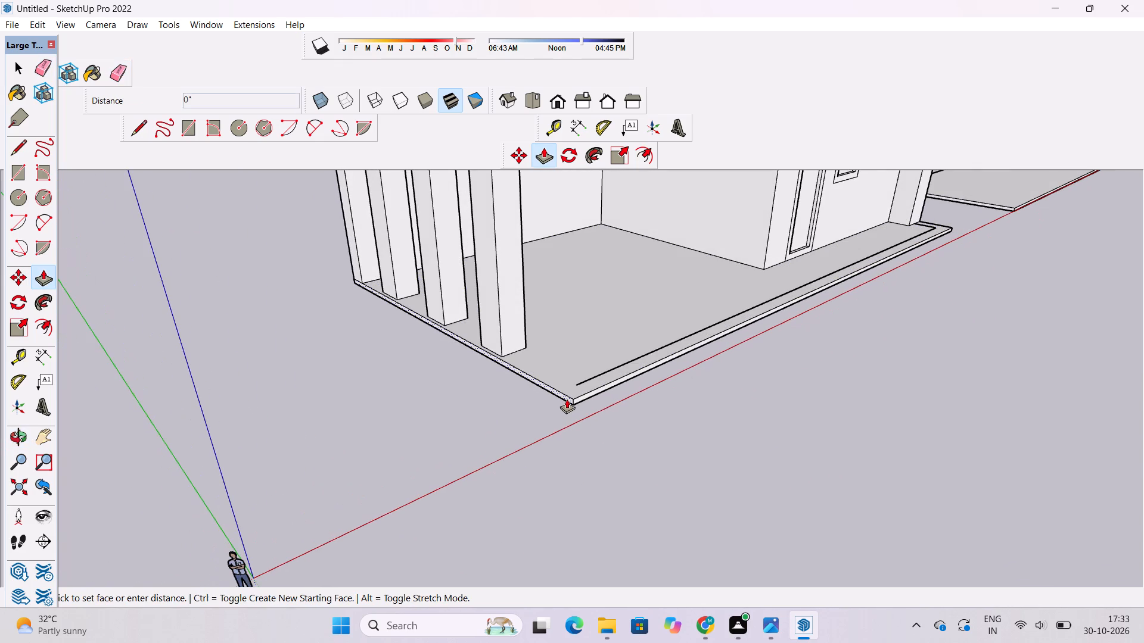
scroll(557, 399, down, 3)
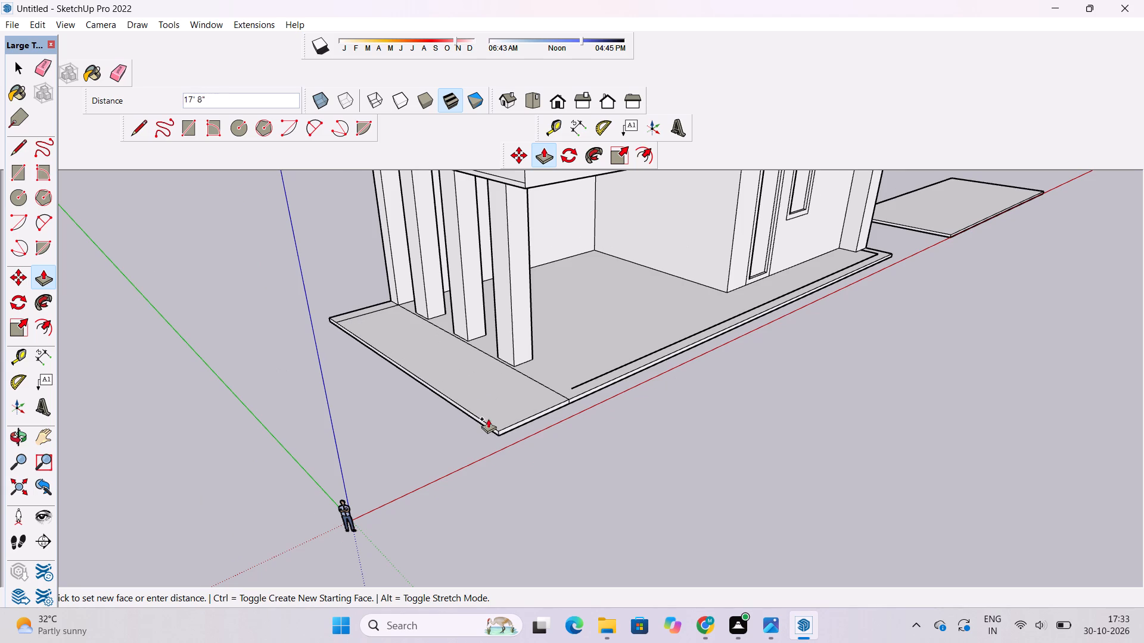
key(2)
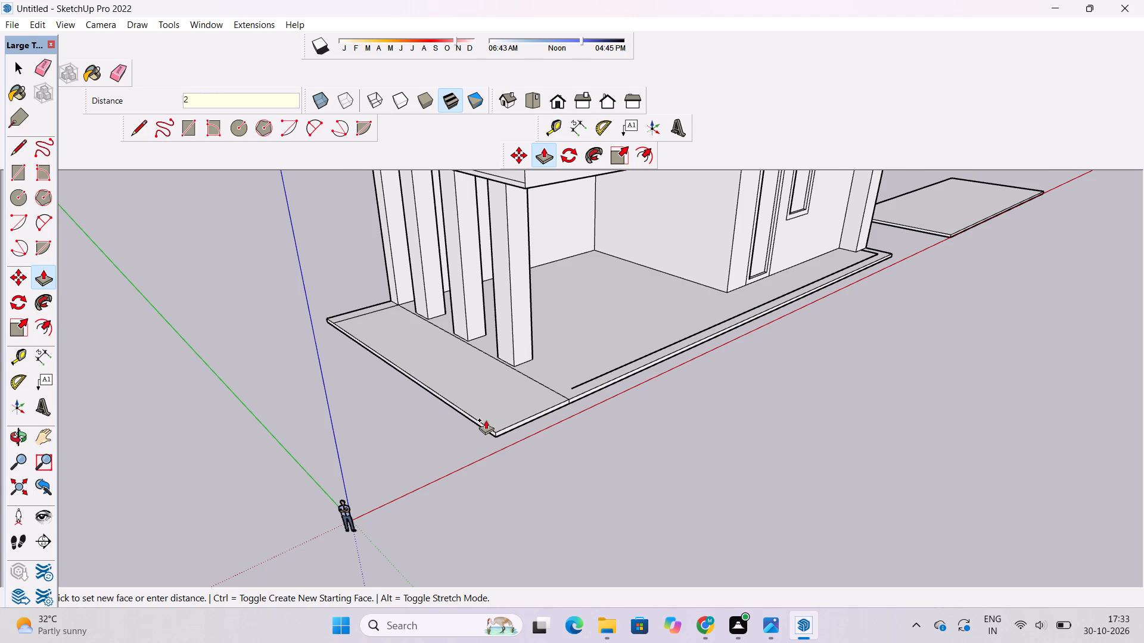
text(0')
key(Return)
Erase the seams between the original slab and its extension on the top and on the front face.
key(o)
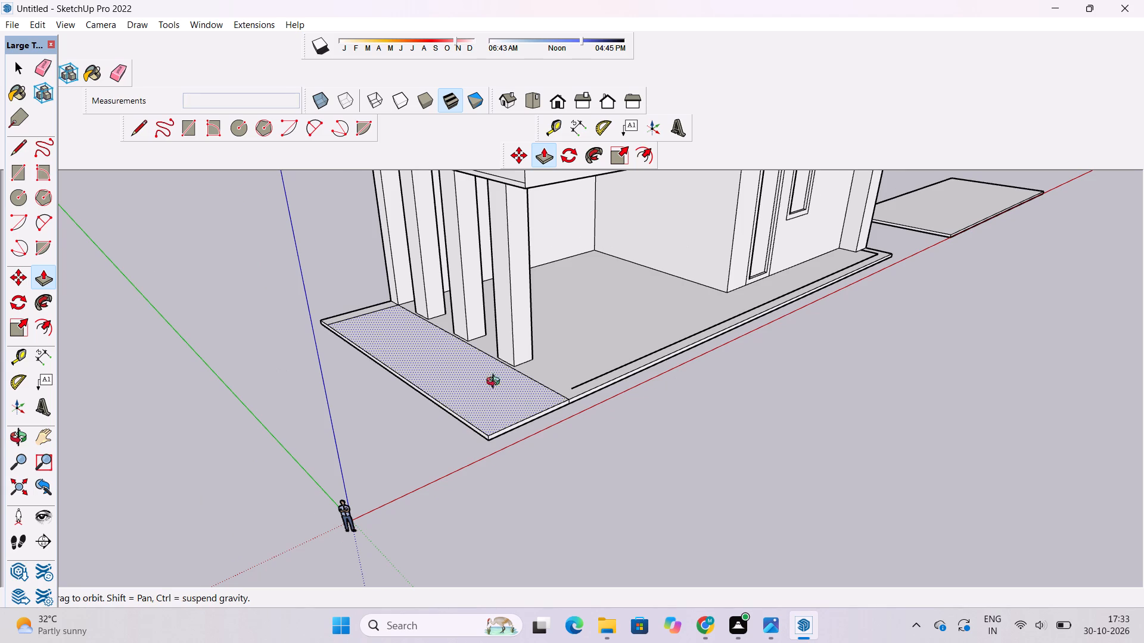
drag(494, 373, 422, 428)
scroll(448, 390, up, 3)
shift+drag(449, 393, 453, 404)
drag(465, 418, 494, 421)
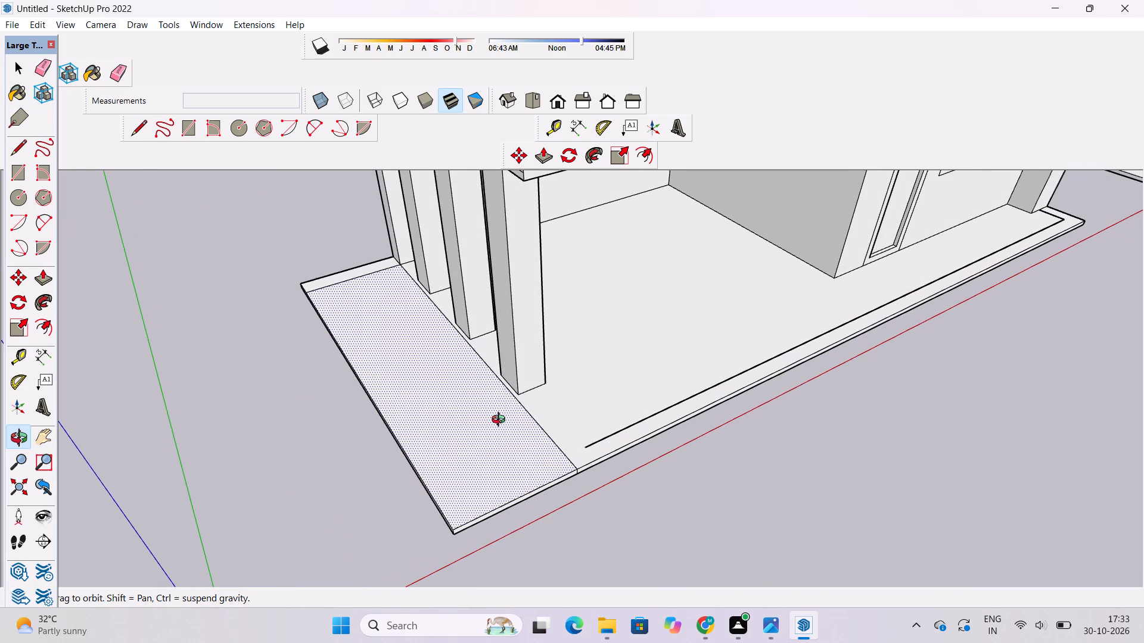
key(e)
drag(485, 355, 480, 361)
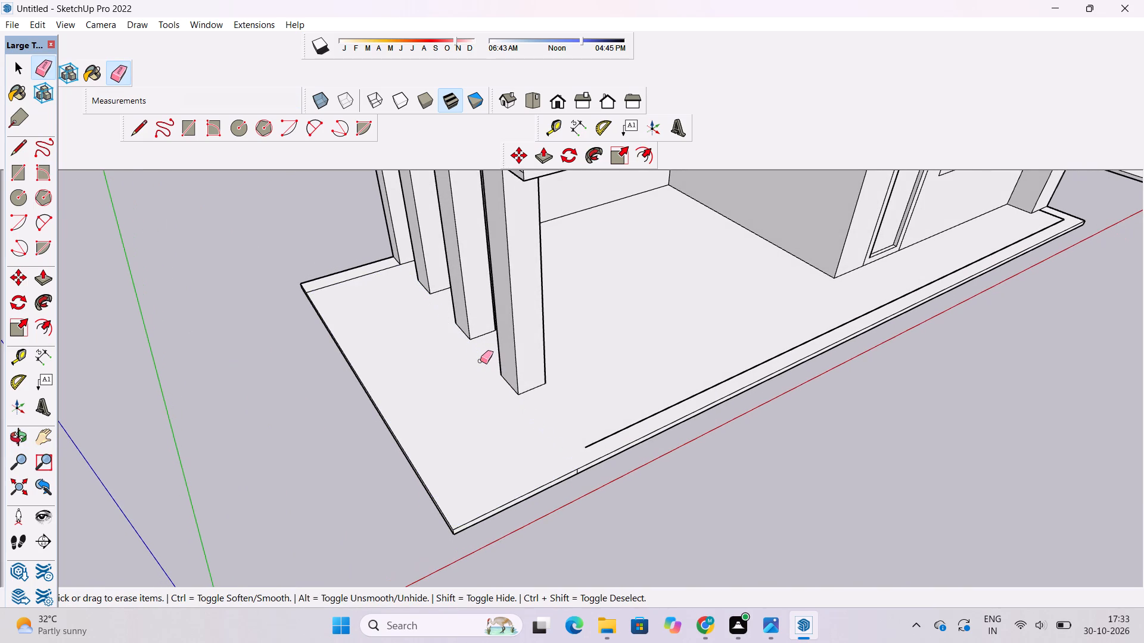
scroll(570, 481, up, 11)
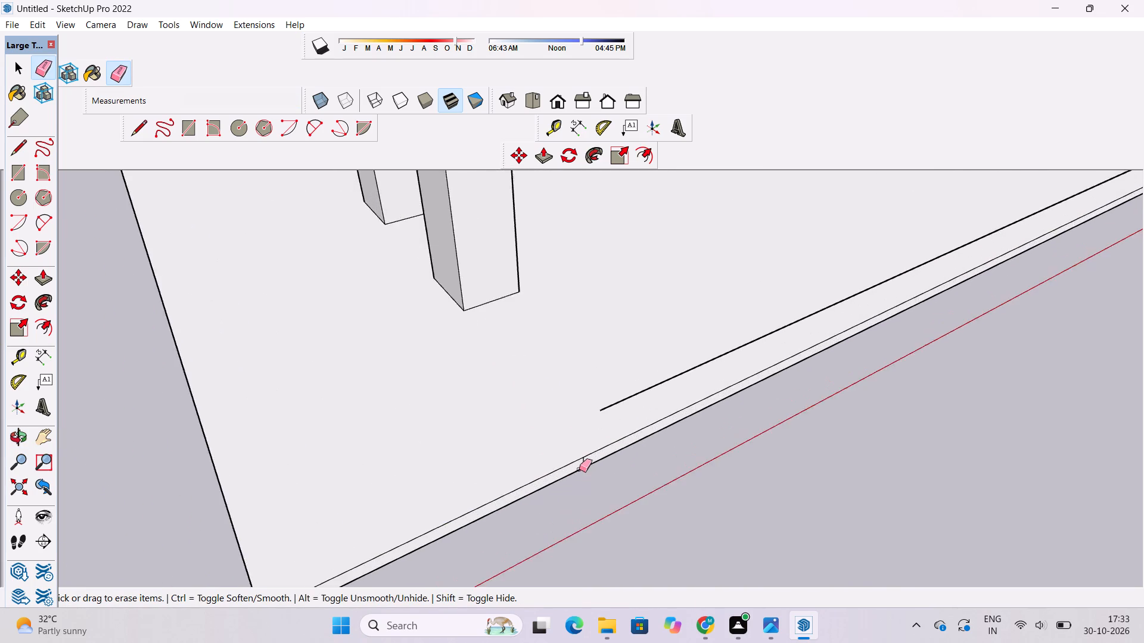
scroll(579, 469, up, 3)
drag(589, 454, 567, 460)
Place a guide on the slab's top parallel to the extended end edge at a 3' offset inward.
scroll(615, 466, down, 15)
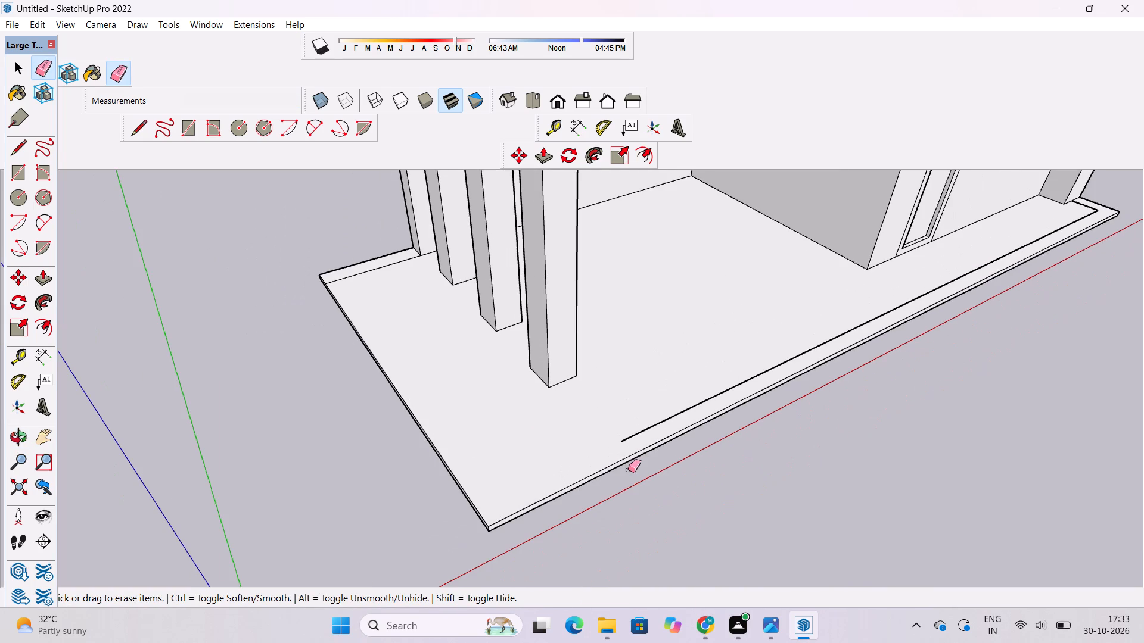
key(o)
shift+drag(600, 483, 612, 445)
shift+scroll(613, 442, down, 4)
drag(614, 461, 553, 504)
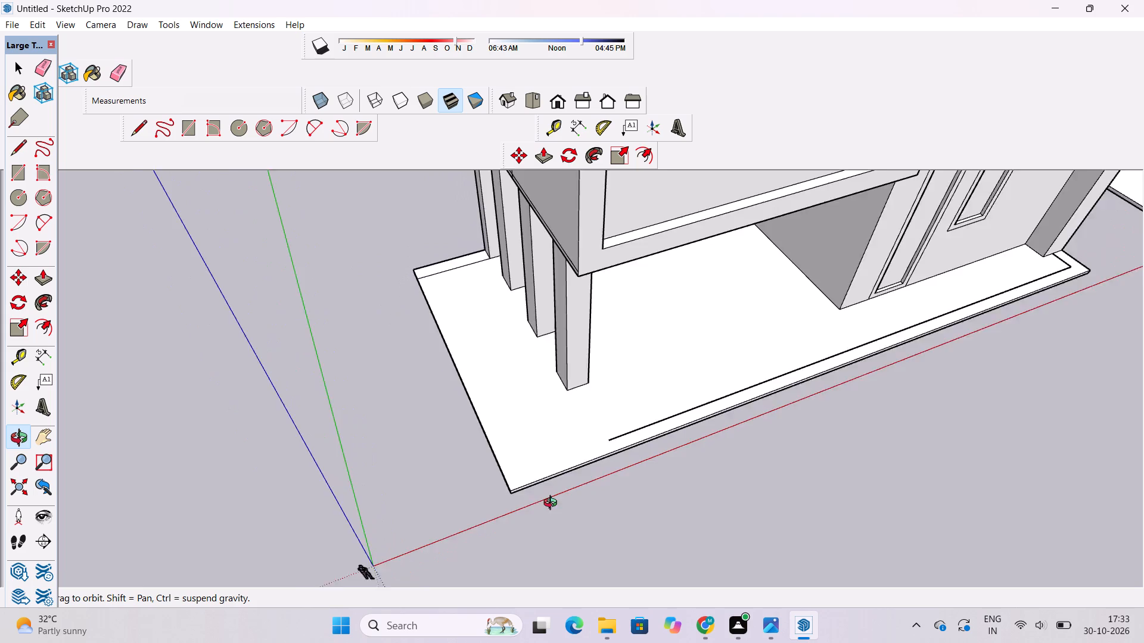
drag(553, 504, 521, 497)
shift+drag(511, 466, 527, 513)
key(t)
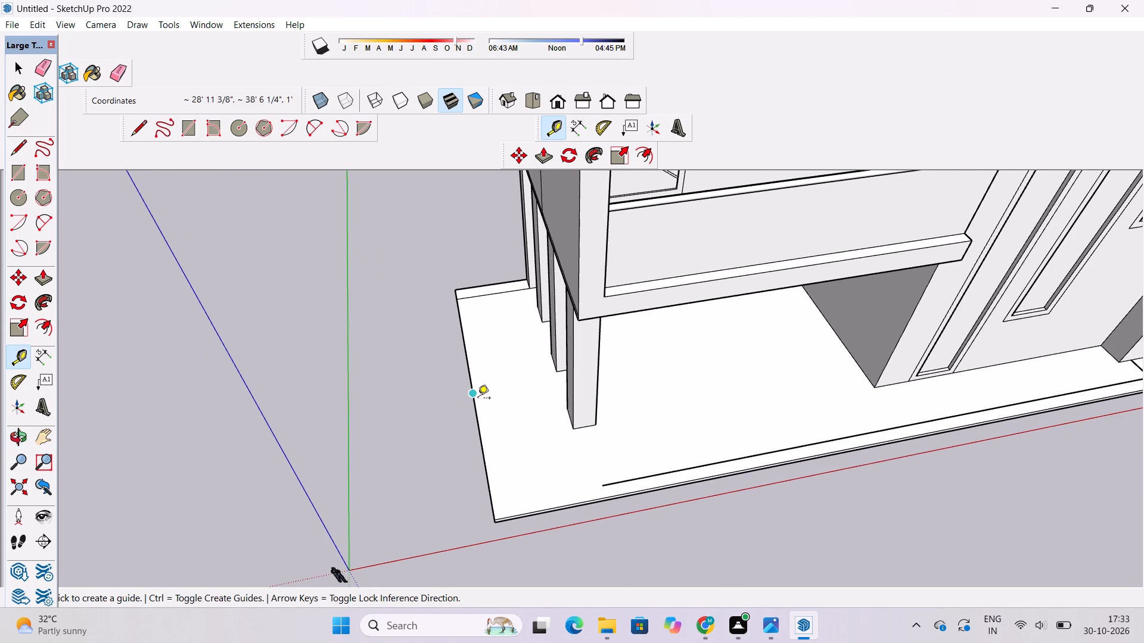
click(474, 395)
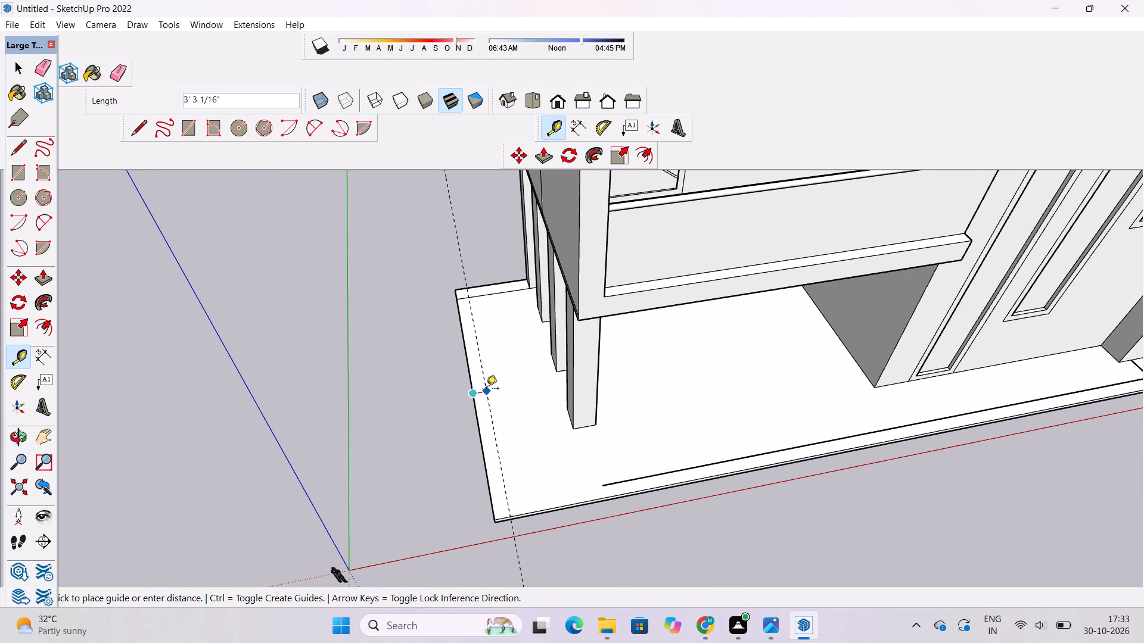
text(3')
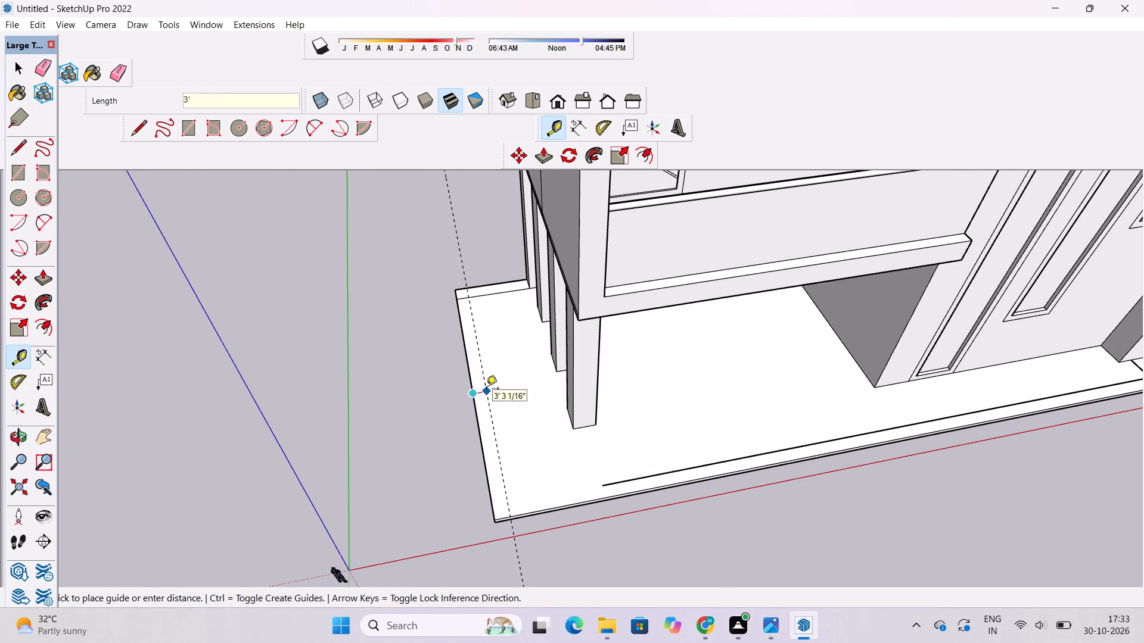
key(Return)
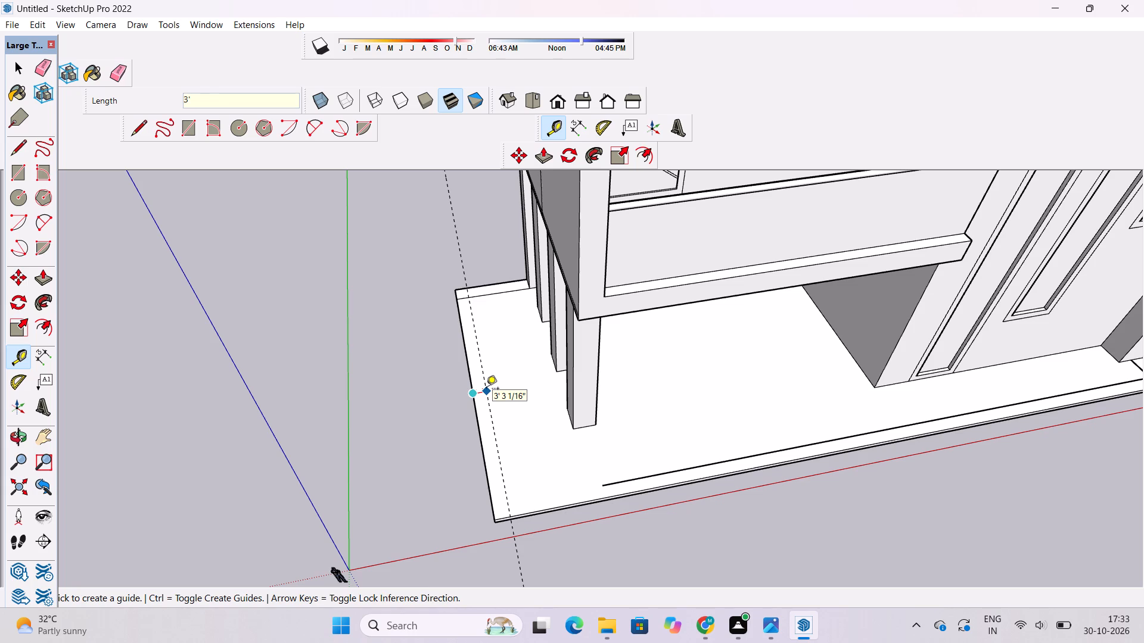
Draw a 69' line along the guide across the slab's top, from the rear border line to the front edge.
scroll(466, 342, down, 3)
scroll(545, 433, up, 3)
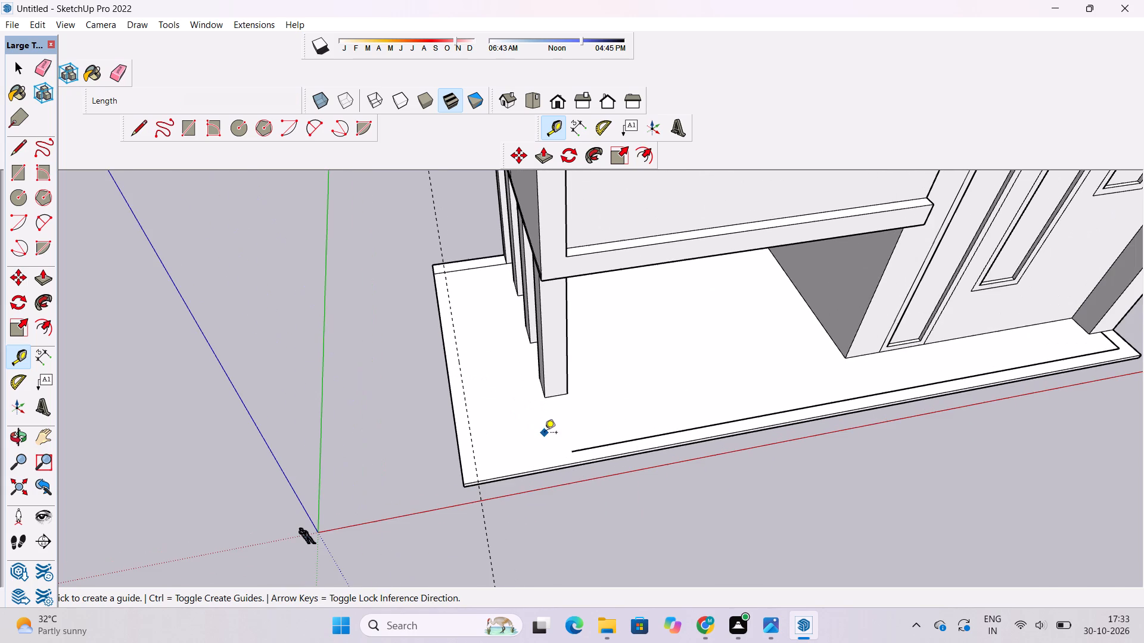
key(l)
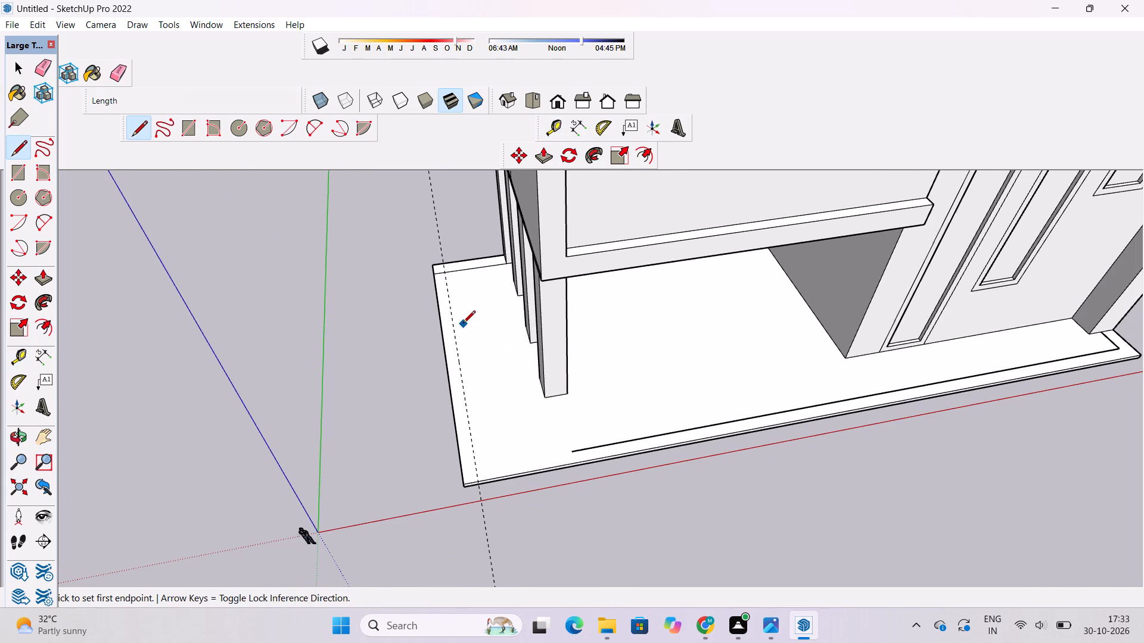
scroll(463, 324, down, 1)
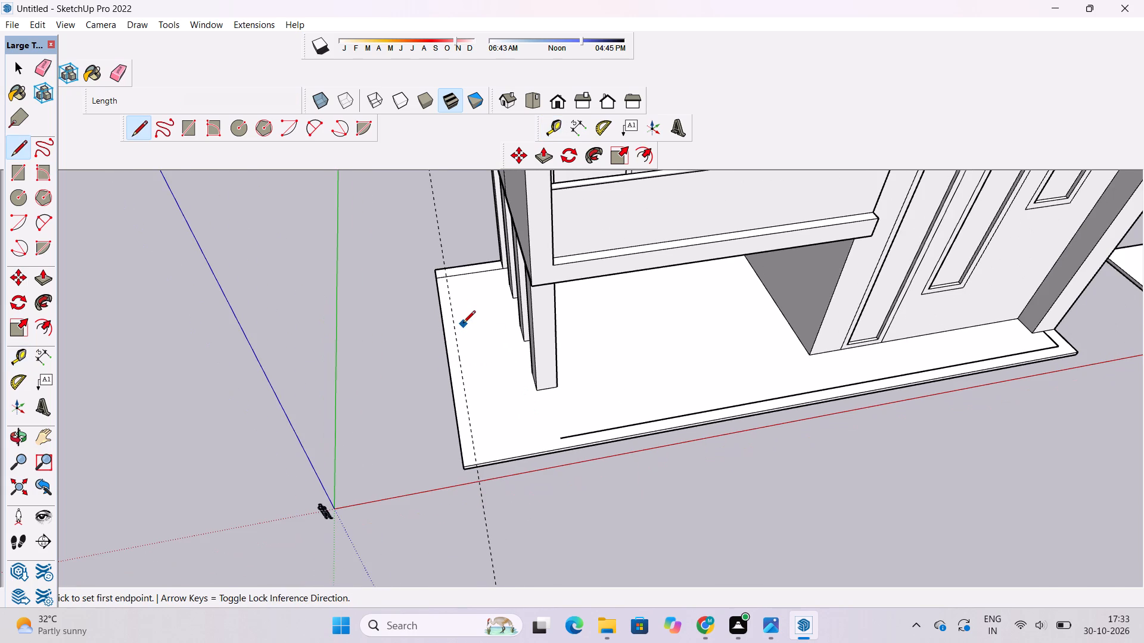
scroll(461, 274, up, 5)
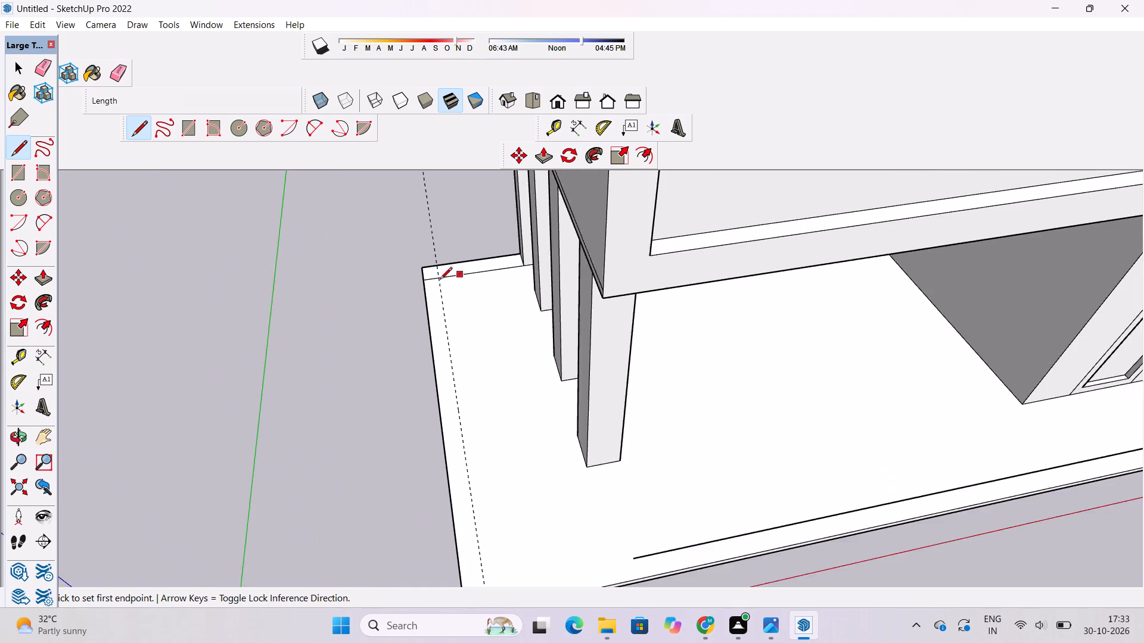
scroll(440, 280, up, 3)
click(443, 277)
scroll(443, 277, down, 8)
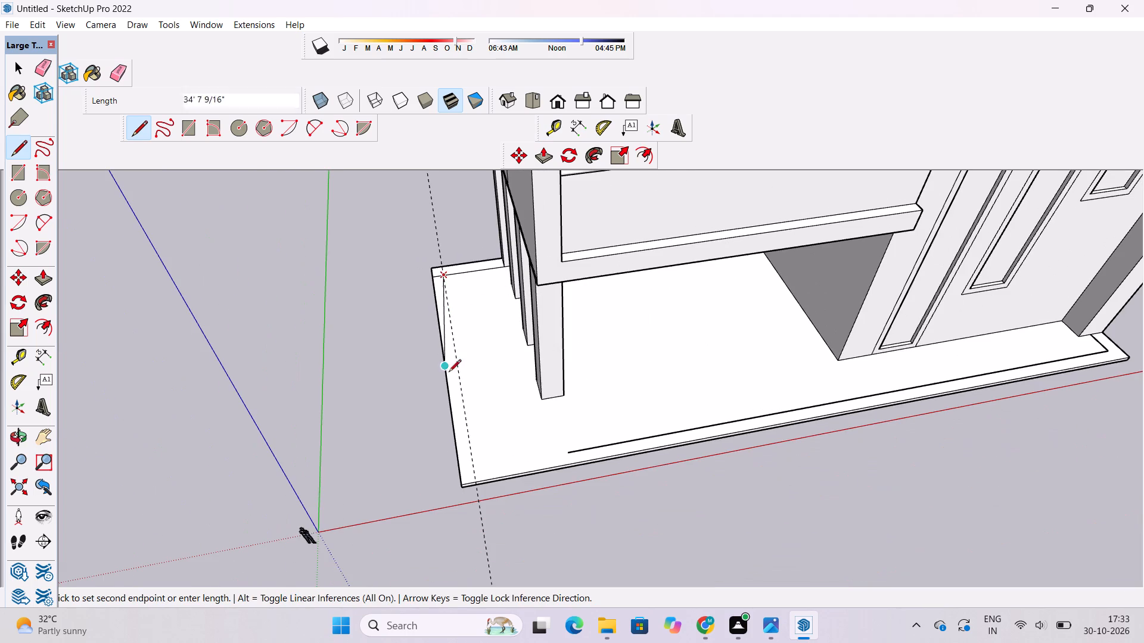
scroll(467, 460, up, 6)
click(481, 500)
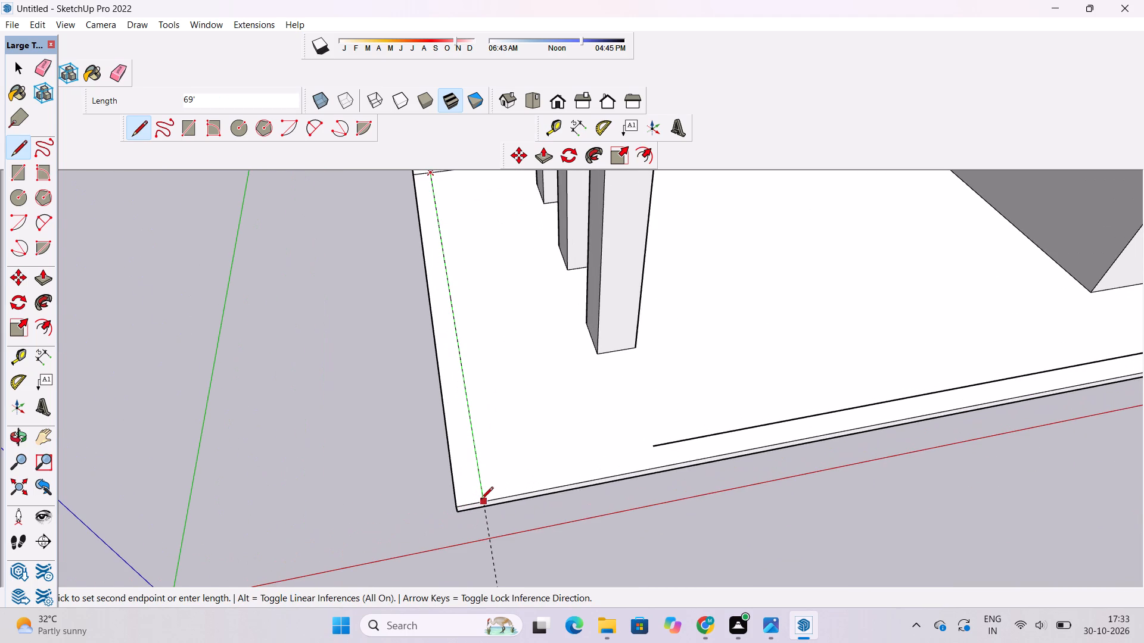
Extend the front inset border line about 20' 4 1/2" to meet the new line along the slab's extended end.
scroll(481, 500, down, 3)
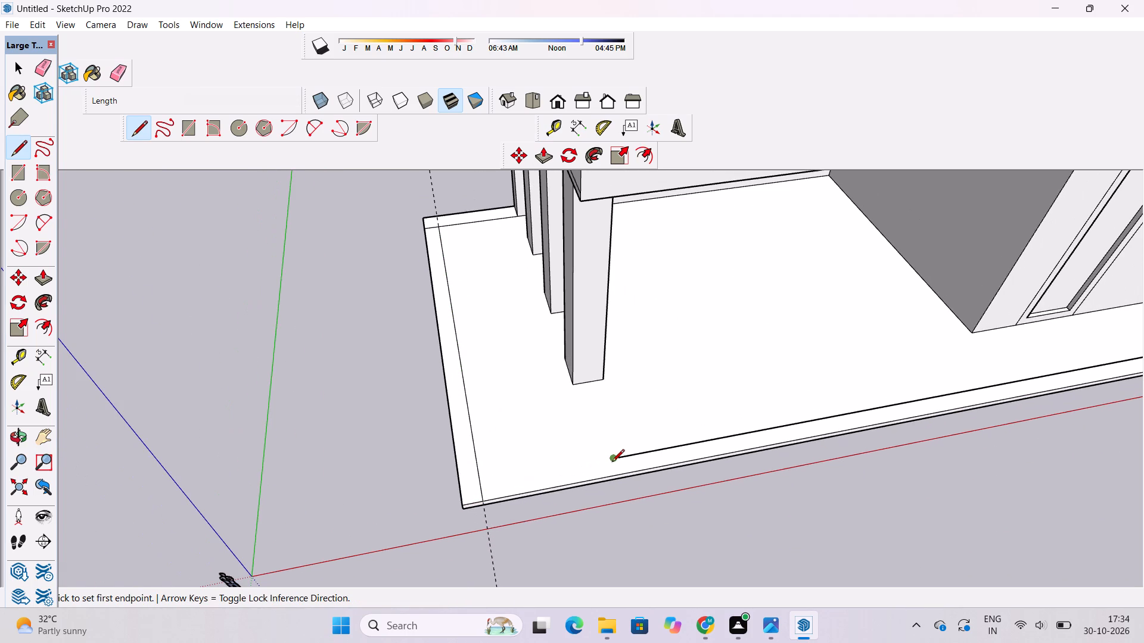
click(612, 463)
click(480, 480)
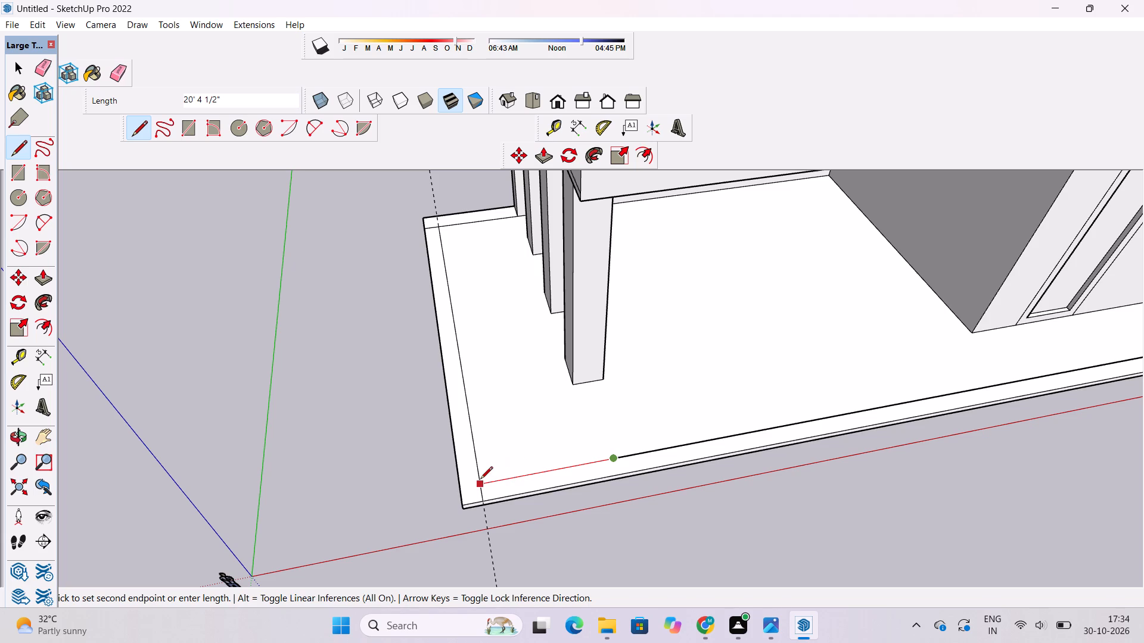
Erase the guide and the short border line segment at the slab's rear outer corner.
key(e)
drag(495, 523, 481, 530)
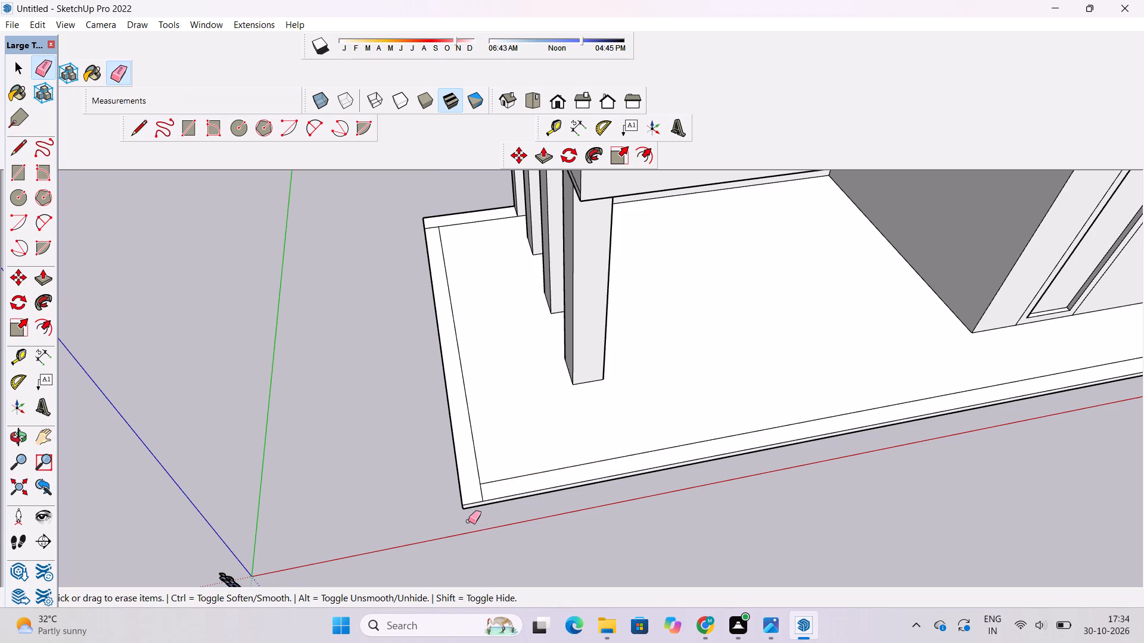
scroll(465, 522, down, 5)
scroll(457, 336, up, 10)
click(430, 301)
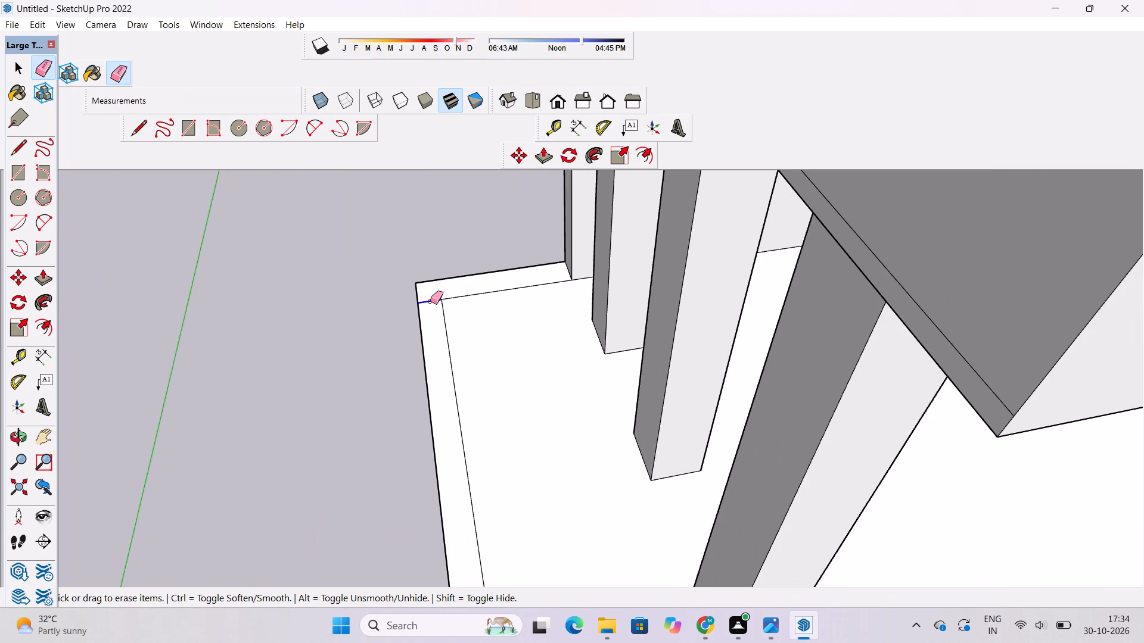
Push/Pull the L-shaped border strip along the slab's extended end and rear edge up 20' as a boundary wall.
scroll(431, 302, down, 5)
key(o)
scroll(454, 338, down, 2)
shift+drag(480, 389, 438, 330)
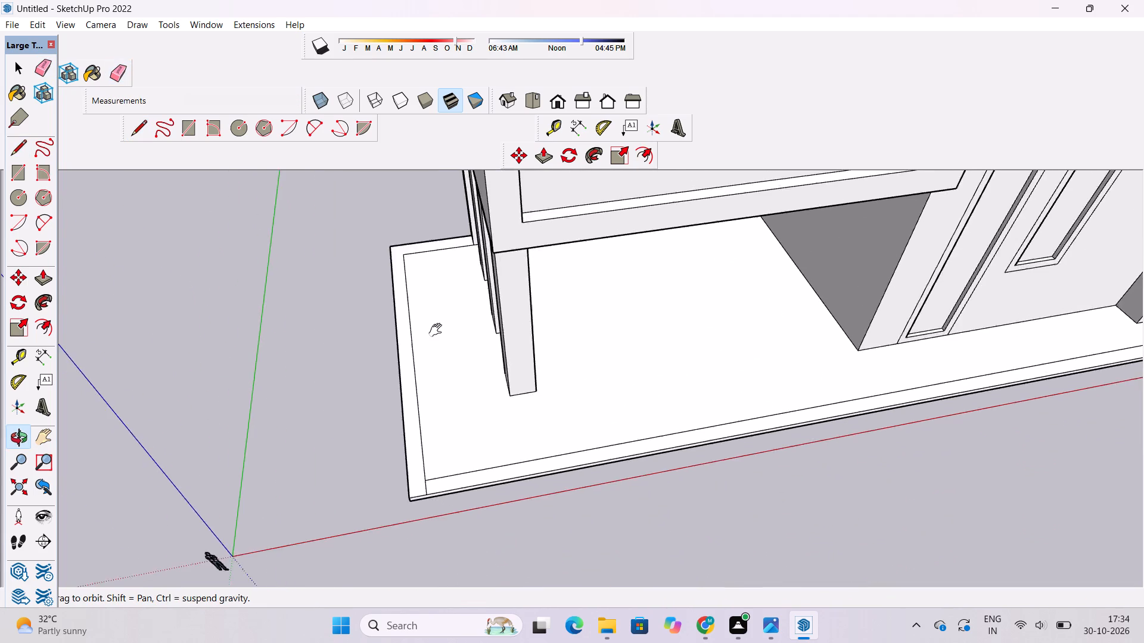
shift+scroll(437, 330, down, 4)
shift+drag(472, 416, 459, 419)
shift+scroll(448, 422, down, 2)
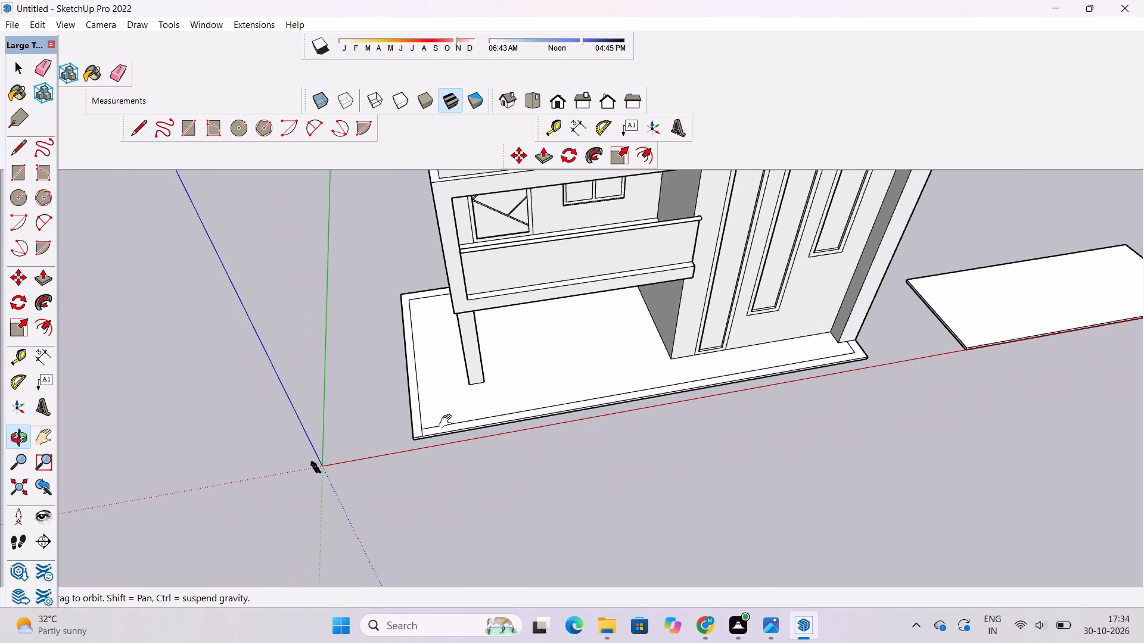
drag(443, 397, 443, 421)
shift+drag(443, 424, 439, 394)
shift+drag(450, 419, 450, 427)
drag(450, 429, 442, 401)
scroll(442, 383, up, 4)
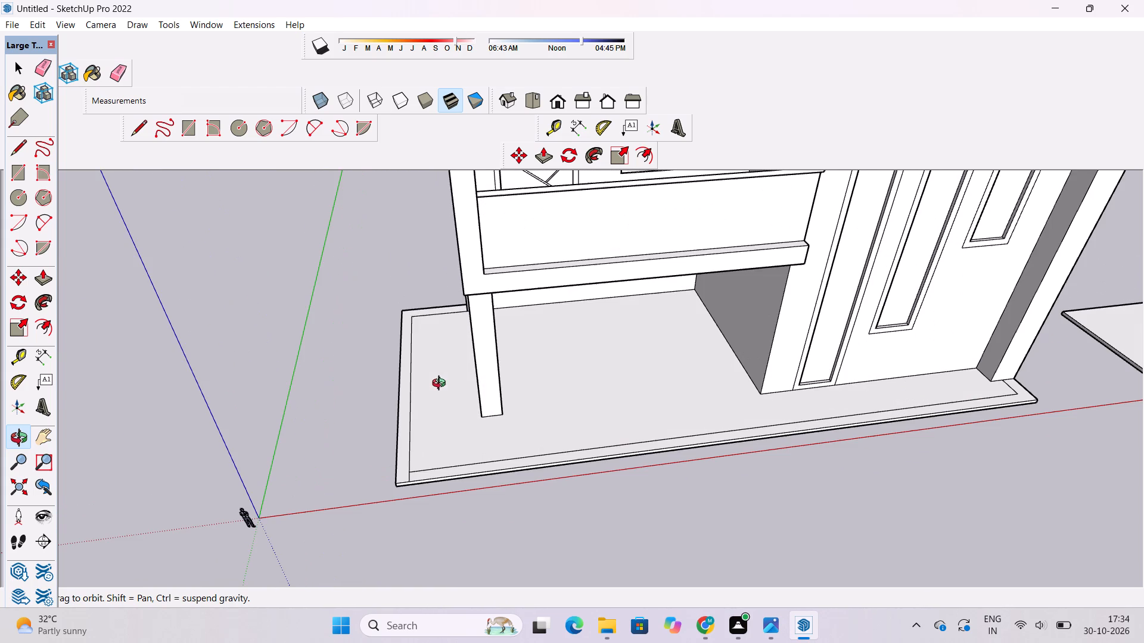
shift+scroll(448, 392, down, 2)
shift+drag(483, 458, 467, 393)
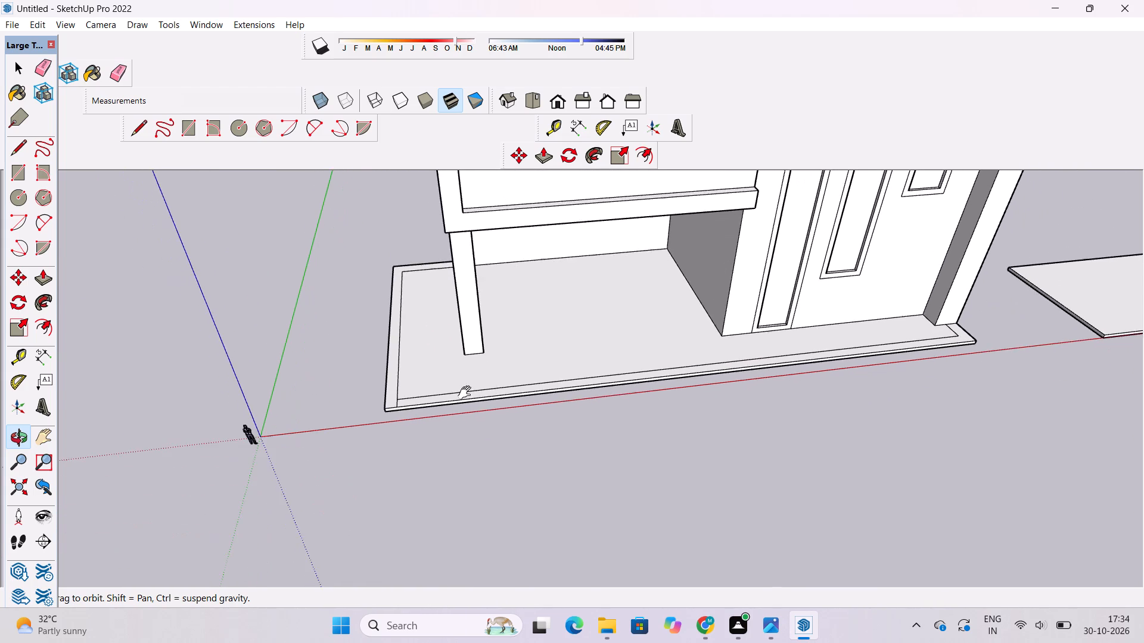
drag(465, 397, 461, 411)
scroll(461, 411, up, 2)
shift+drag(459, 412, 456, 427)
shift+click(454, 434)
drag(456, 441, 472, 443)
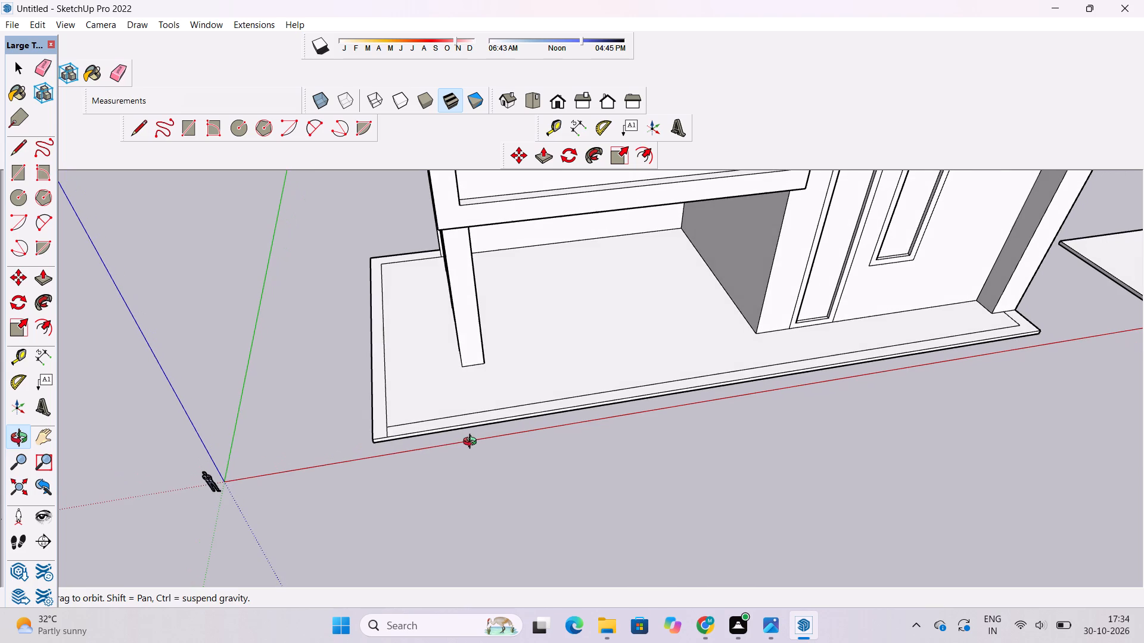
key(p)
click(381, 424)
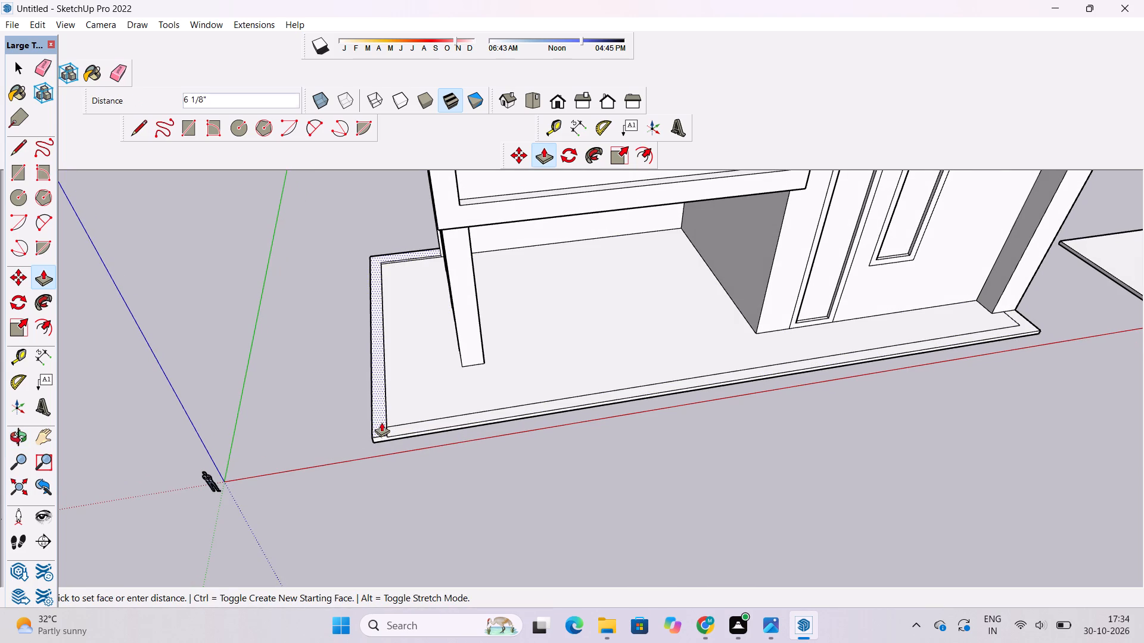
scroll(381, 422, down, 8)
key(o)
drag(383, 461, 376, 324)
scroll(391, 368, up, 1)
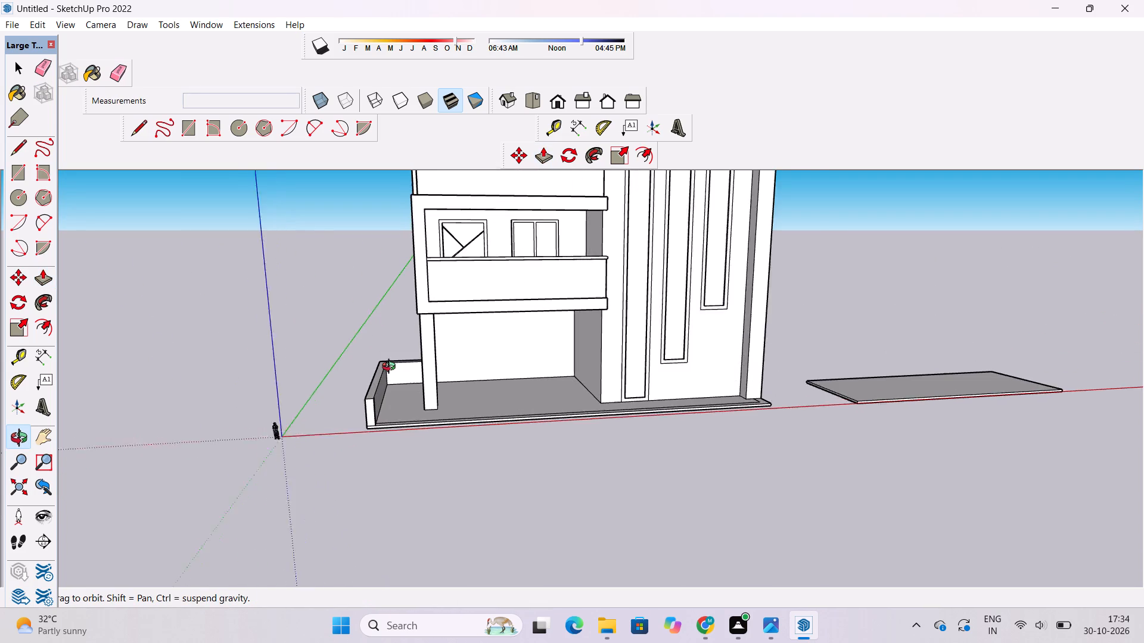
scroll(391, 368, up, 1)
ctrl+drag(410, 401, 405, 409)
ctrl+drag(405, 409, 406, 401)
shift+drag(407, 400, 405, 411)
drag(405, 411, 408, 375)
scroll(392, 407, up, 3)
shift+drag(390, 407, 405, 379)
drag(405, 382, 405, 406)
scroll(405, 406, up, 3)
key(p)
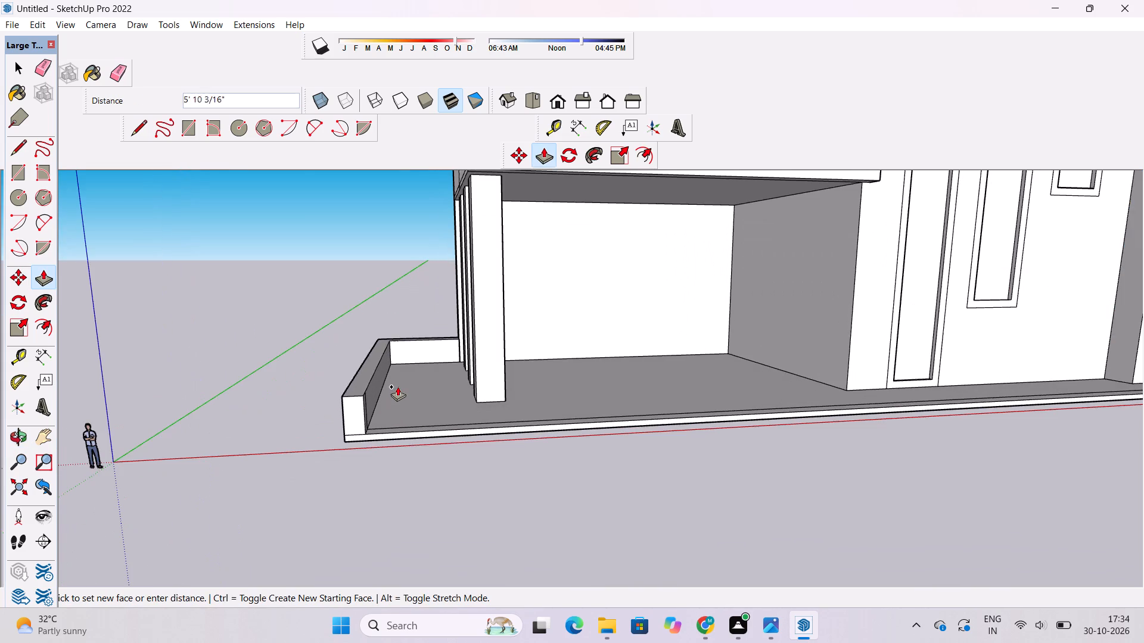
scroll(397, 382, down, 8)
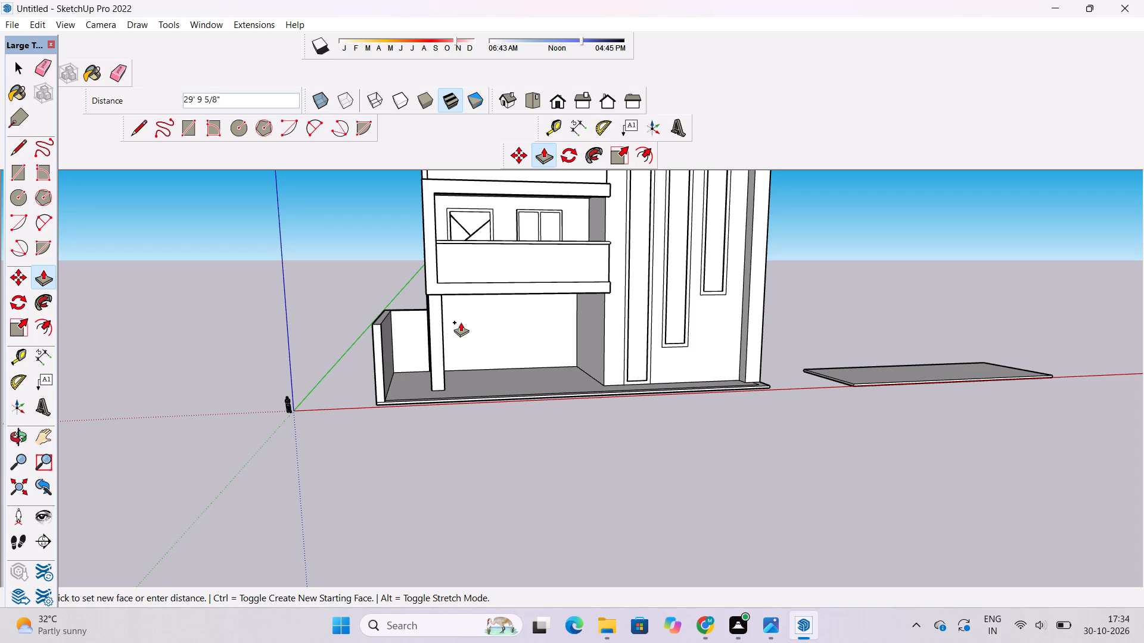
scroll(409, 336, down, 1)
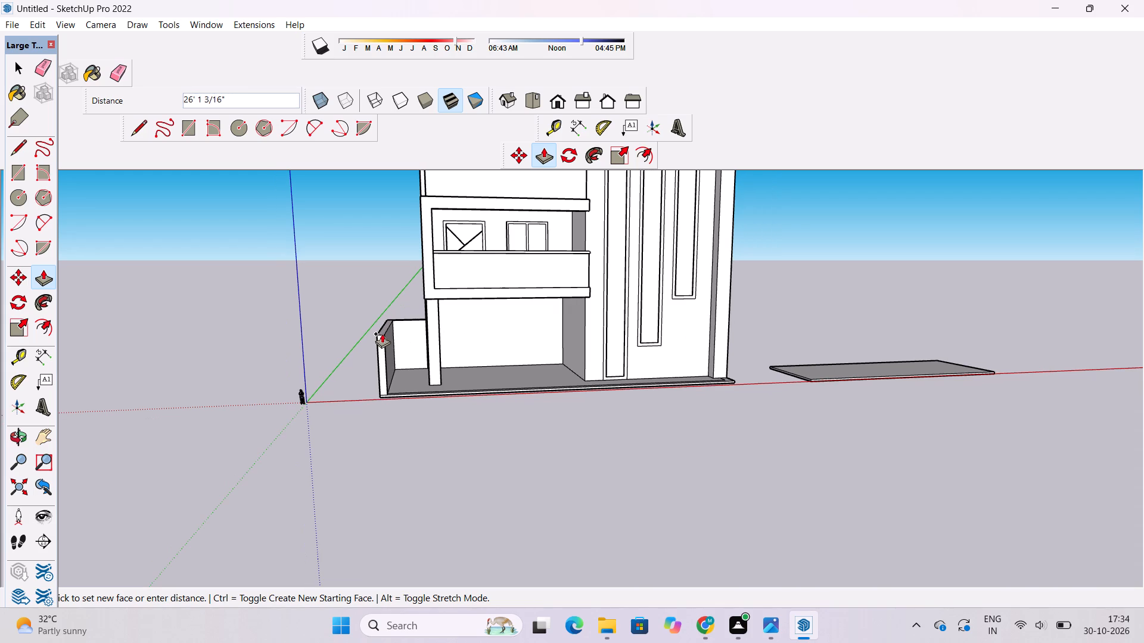
shift+scroll(382, 333, up, 1)
text(20)
key(apostrophe)
key(Return)
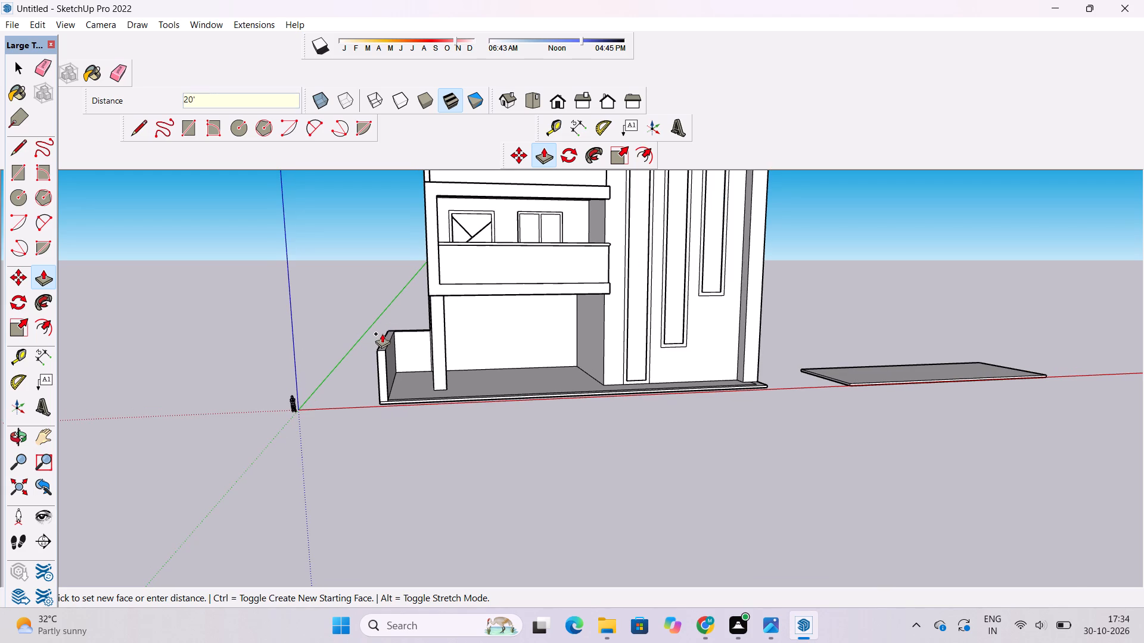
Push/Pull the narrow inner face at the end wall's front about 17' 9" along the front border, to the front porch column's base.
key(o)
drag(389, 328, 425, 347)
scroll(442, 361, up, 3)
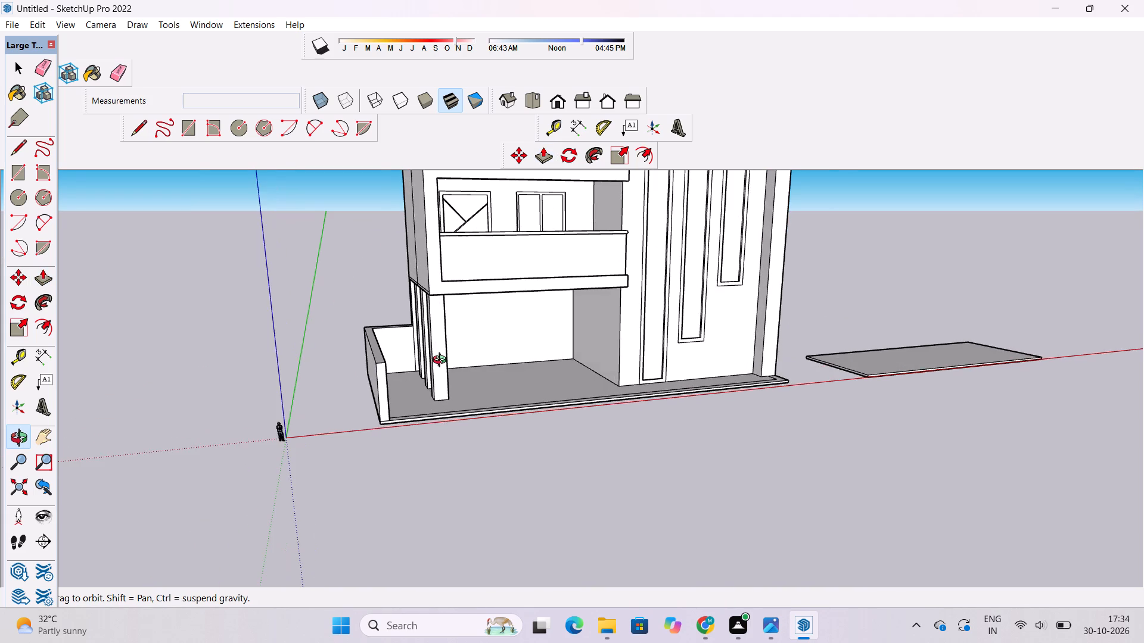
shift+drag(442, 383, 431, 374)
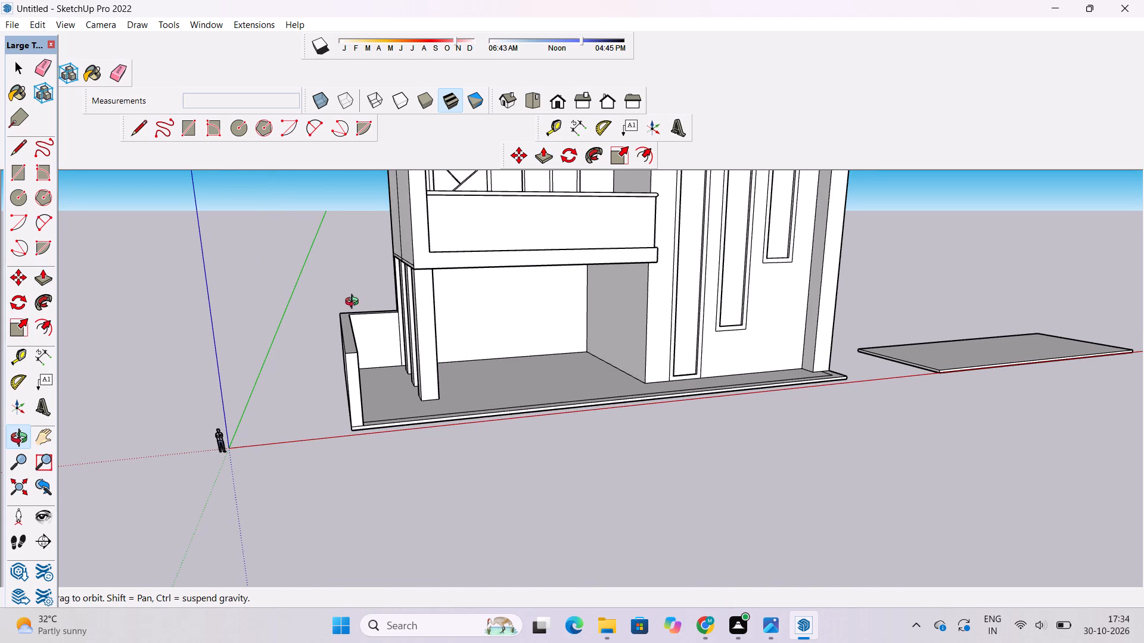
scroll(384, 346, up, 1)
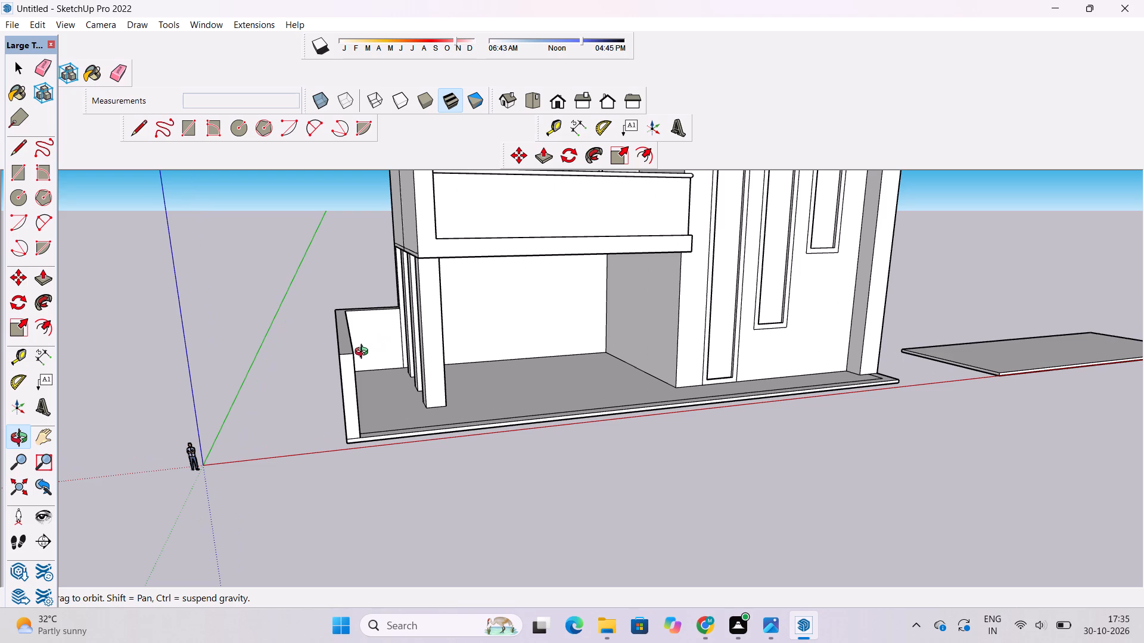
scroll(362, 349, down, 4)
shift+drag(472, 424, 406, 429)
drag(404, 434, 402, 456)
scroll(406, 456, up, 2)
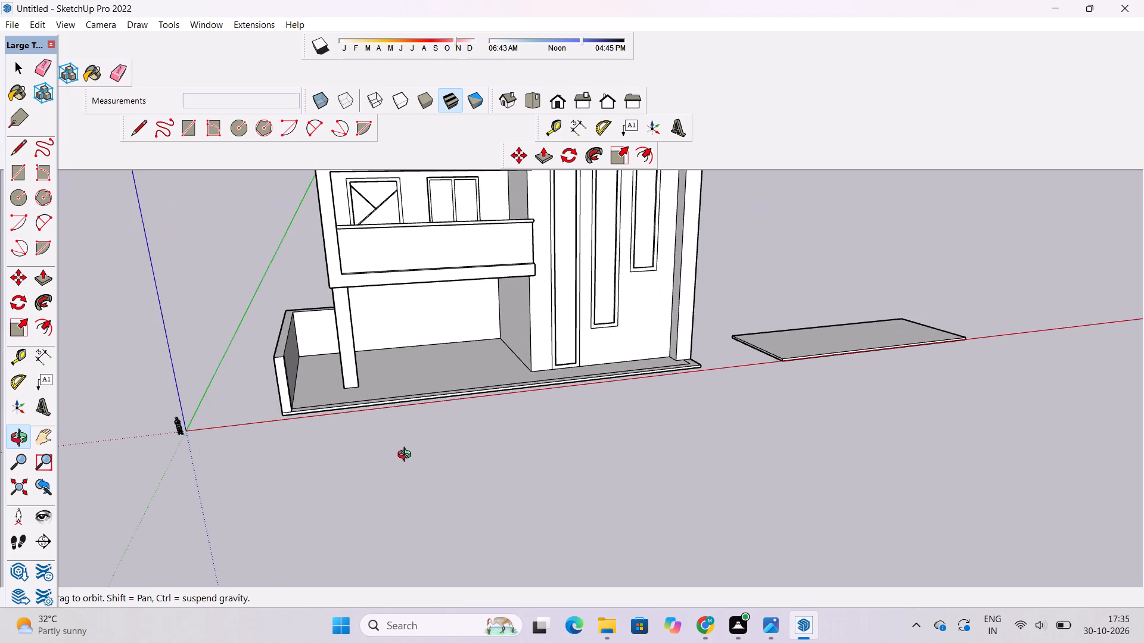
shift+drag(413, 451, 411, 417)
drag(411, 409, 368, 493)
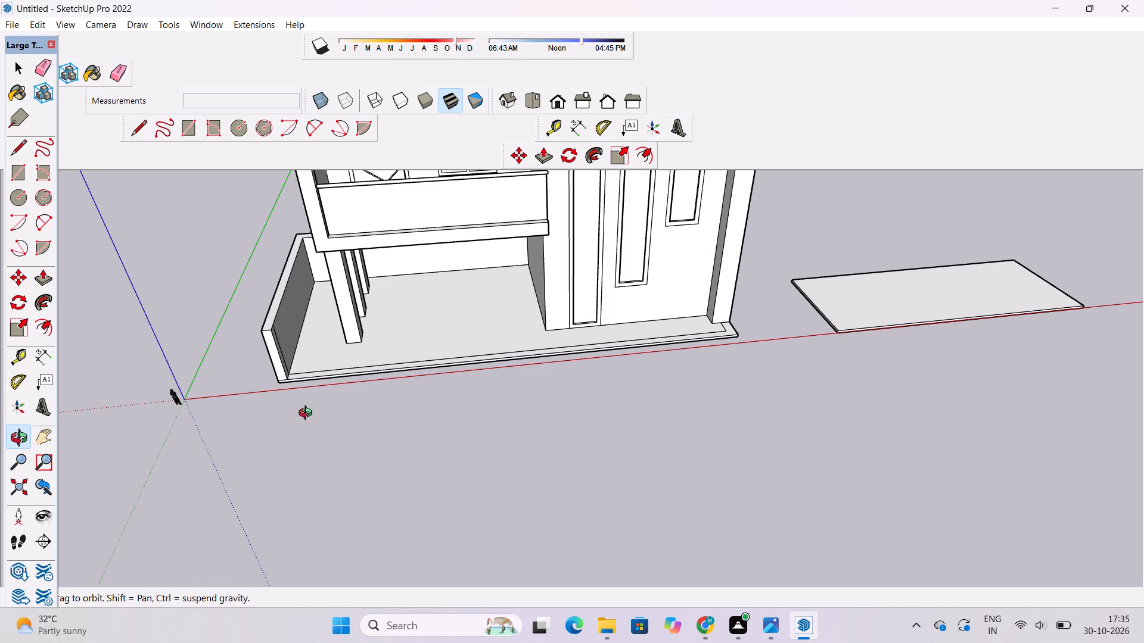
scroll(243, 342, up, 3)
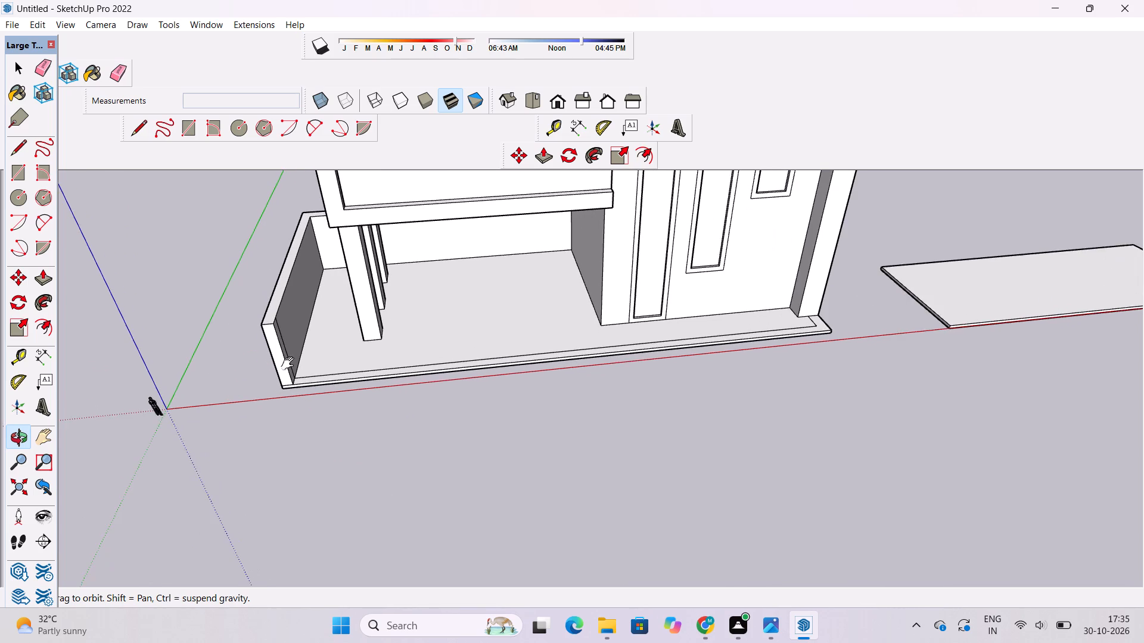
shift+drag(291, 370, 286, 395)
scroll(286, 397, up, 4)
drag(307, 406, 303, 419)
shift+scroll(301, 407, up, 1)
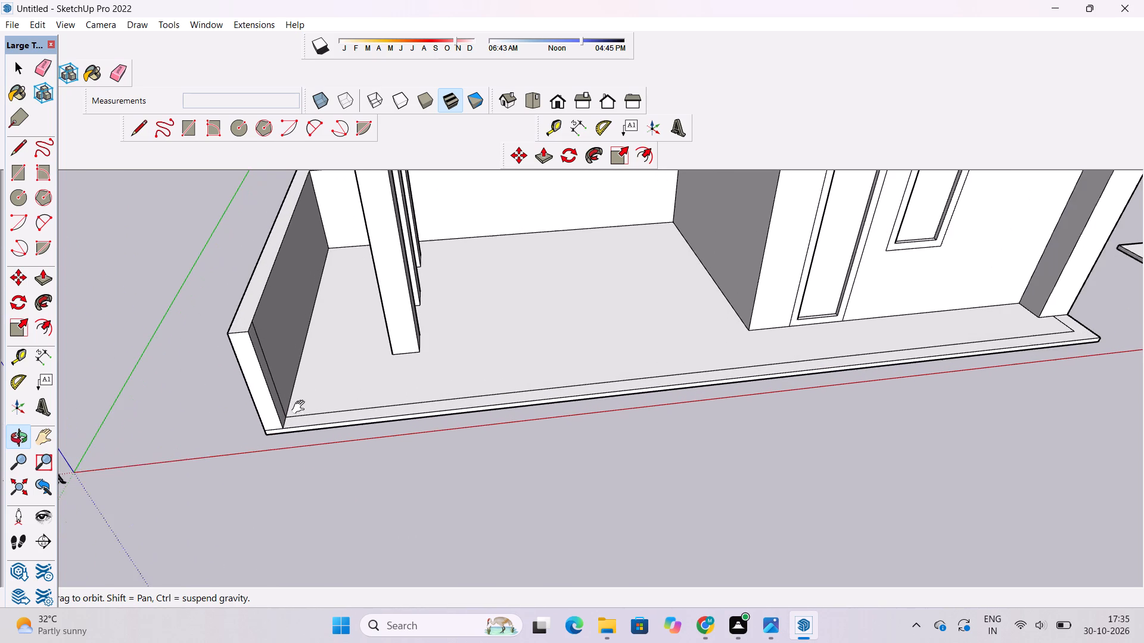
shift+drag(314, 411, 307, 416)
shift+drag(307, 420, 294, 425)
scroll(293, 424, up, 3)
shift+drag(312, 420, 262, 424)
key(p)
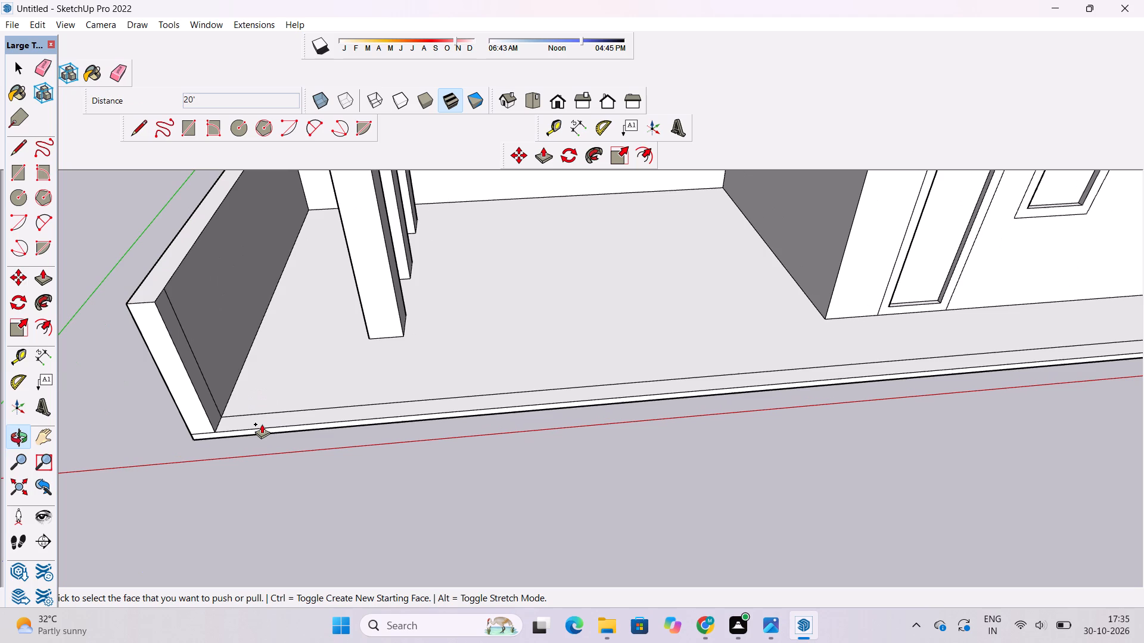
click(209, 403)
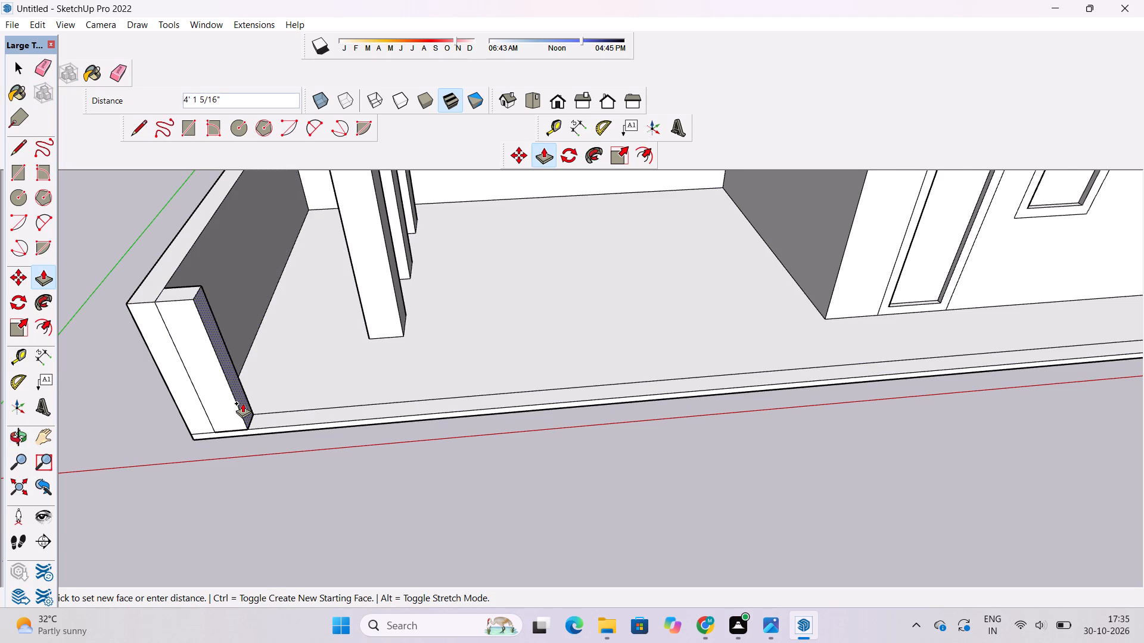
scroll(243, 403, down, 3)
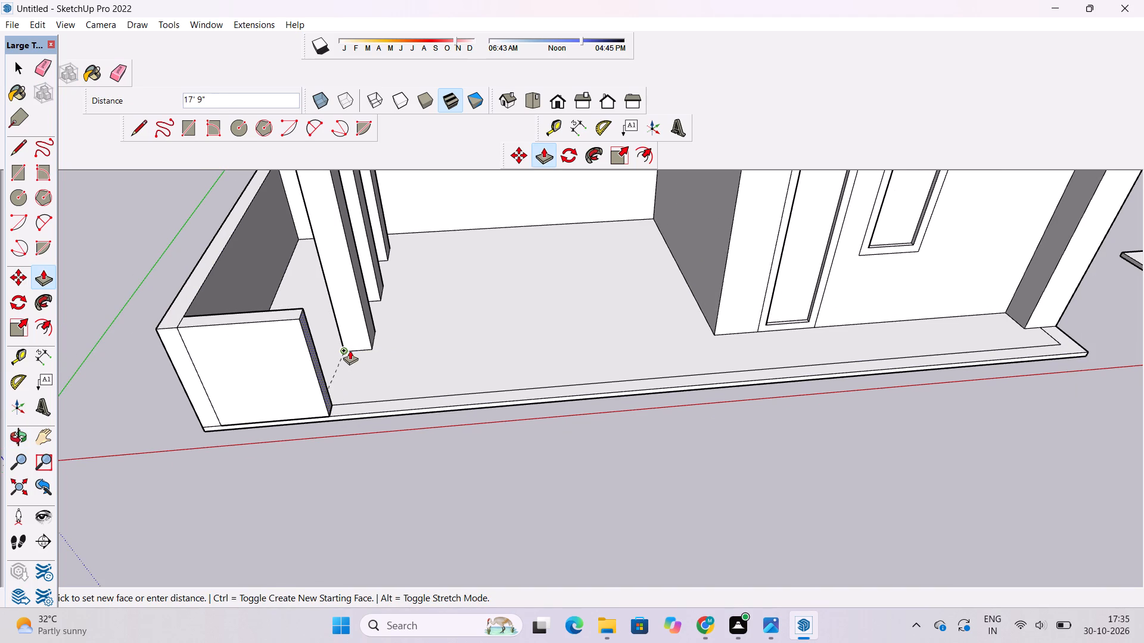
click(349, 351)
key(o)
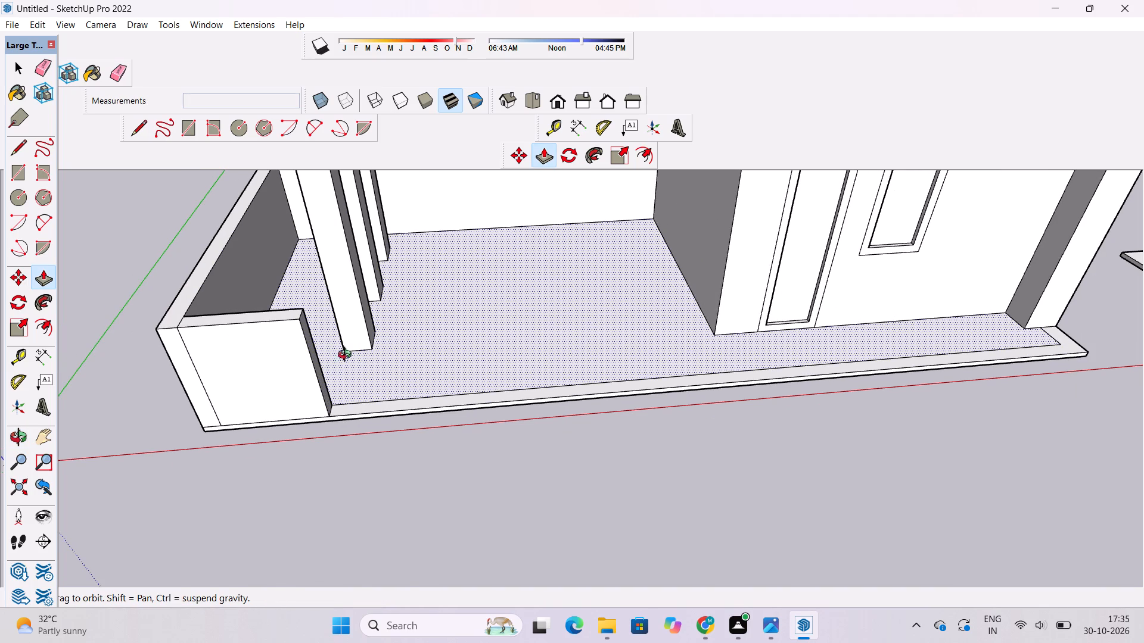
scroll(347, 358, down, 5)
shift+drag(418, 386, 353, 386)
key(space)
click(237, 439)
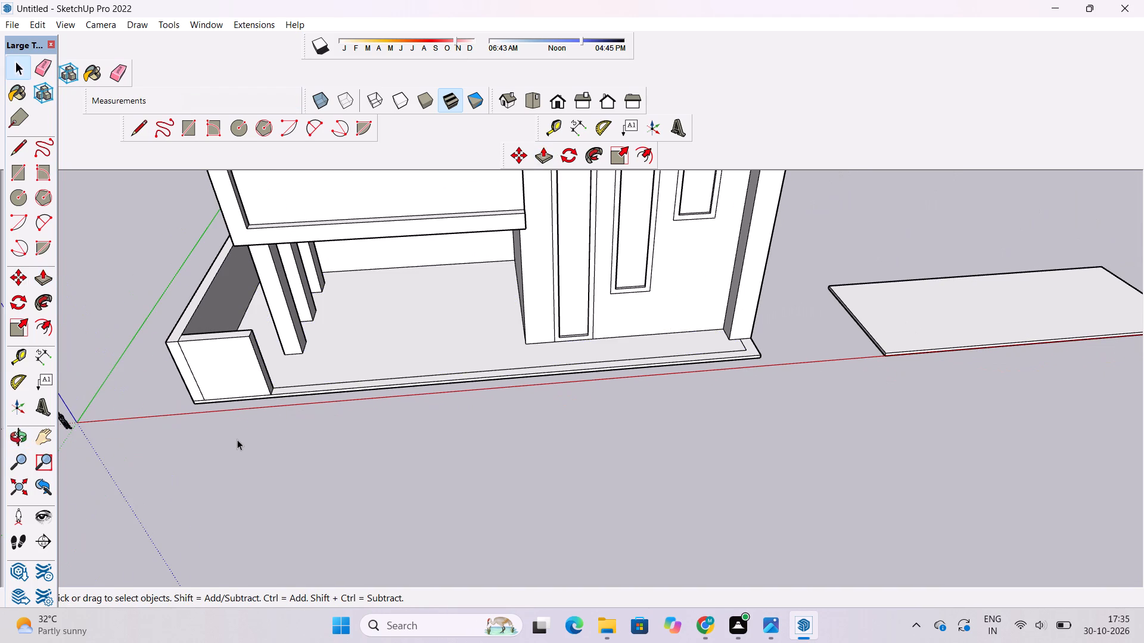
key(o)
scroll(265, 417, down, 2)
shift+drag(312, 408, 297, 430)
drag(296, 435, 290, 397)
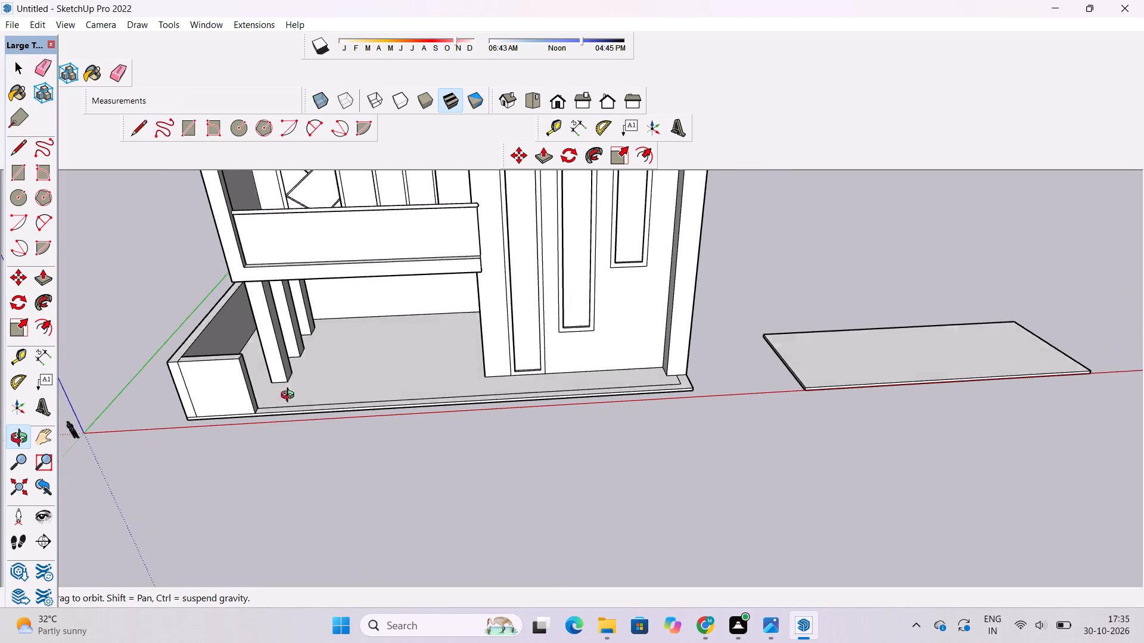
Place a guide 3' from the end face of the front boundary wall, across the front border strip.
drag(290, 397, 290, 395)
scroll(290, 390, down, 3)
shift+drag(294, 402, 289, 414)
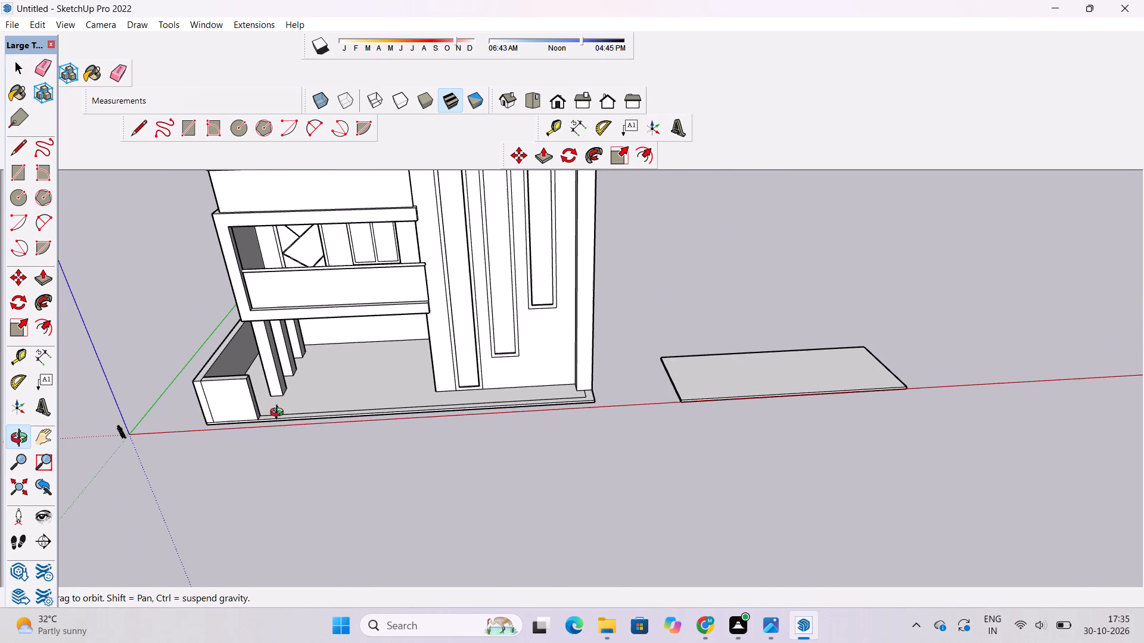
shift+drag(279, 384, 281, 405)
drag(278, 424, 254, 445)
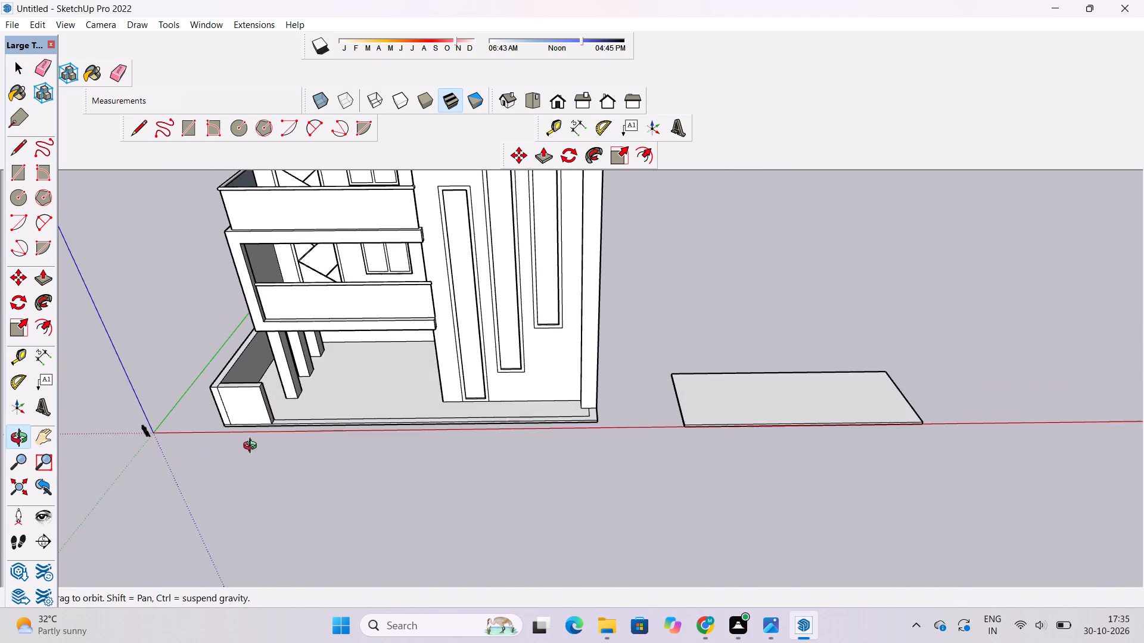
scroll(270, 439, up, 10)
shift+drag(291, 405, 297, 388)
shift+drag(299, 385, 285, 435)
scroll(307, 416, up, 11)
shift+drag(303, 395, 315, 423)
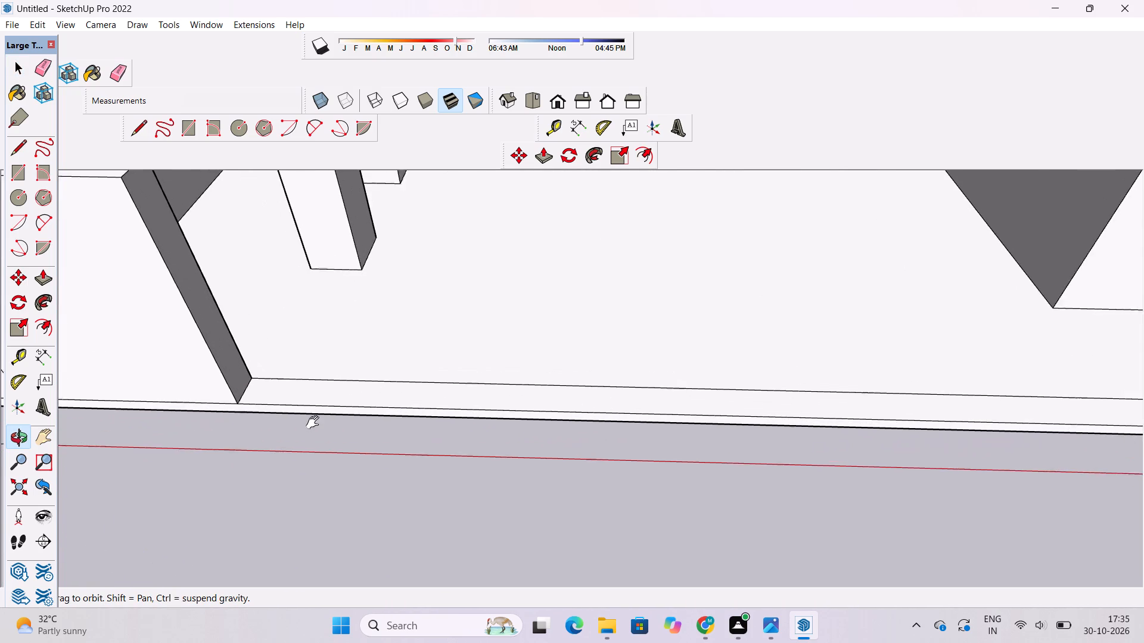
shift+drag(315, 423, 315, 423)
shift+scroll(253, 413, up, 2)
shift+drag(253, 413, 282, 416)
shift+drag(288, 421, 278, 441)
shift+drag(278, 442, 293, 438)
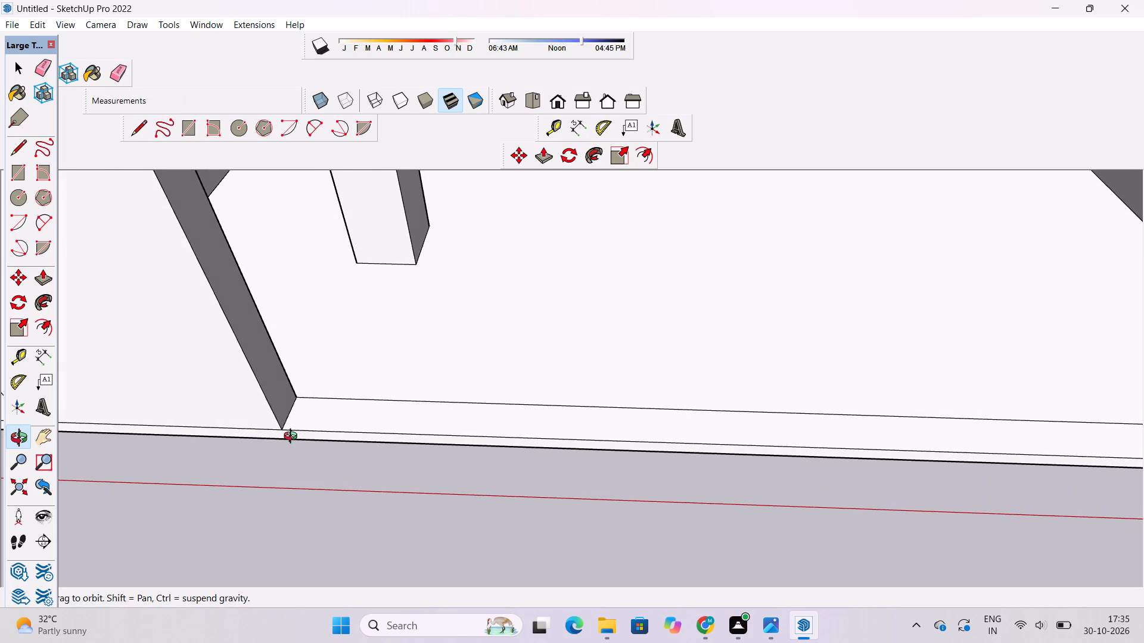
key(t)
click(290, 409)
scroll(290, 409, down, 1)
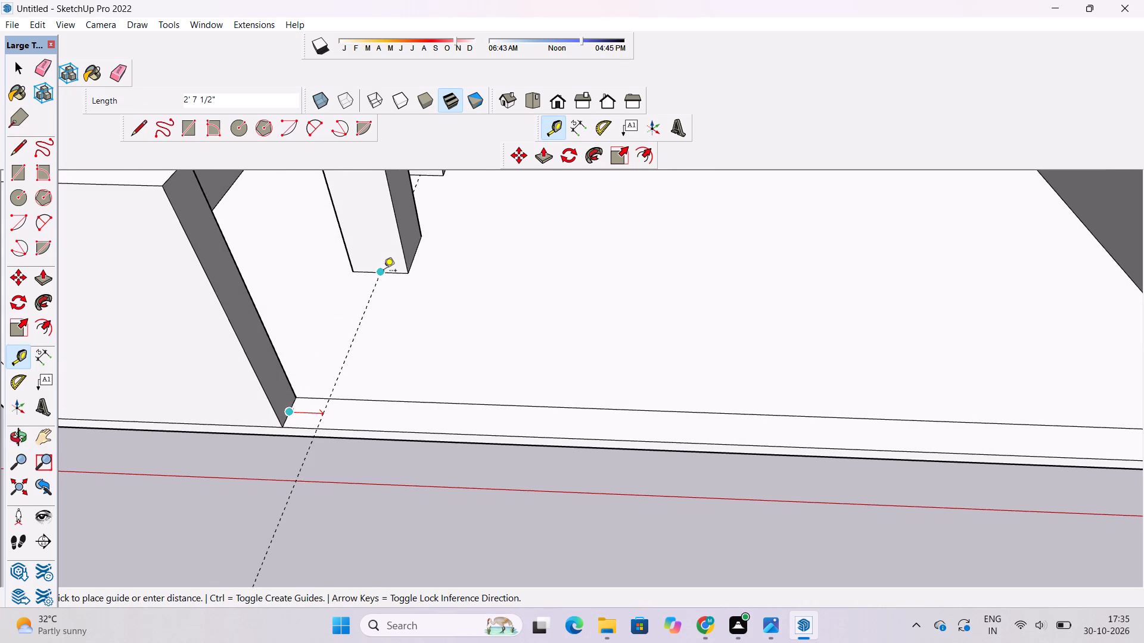
scroll(386, 273, up, 1)
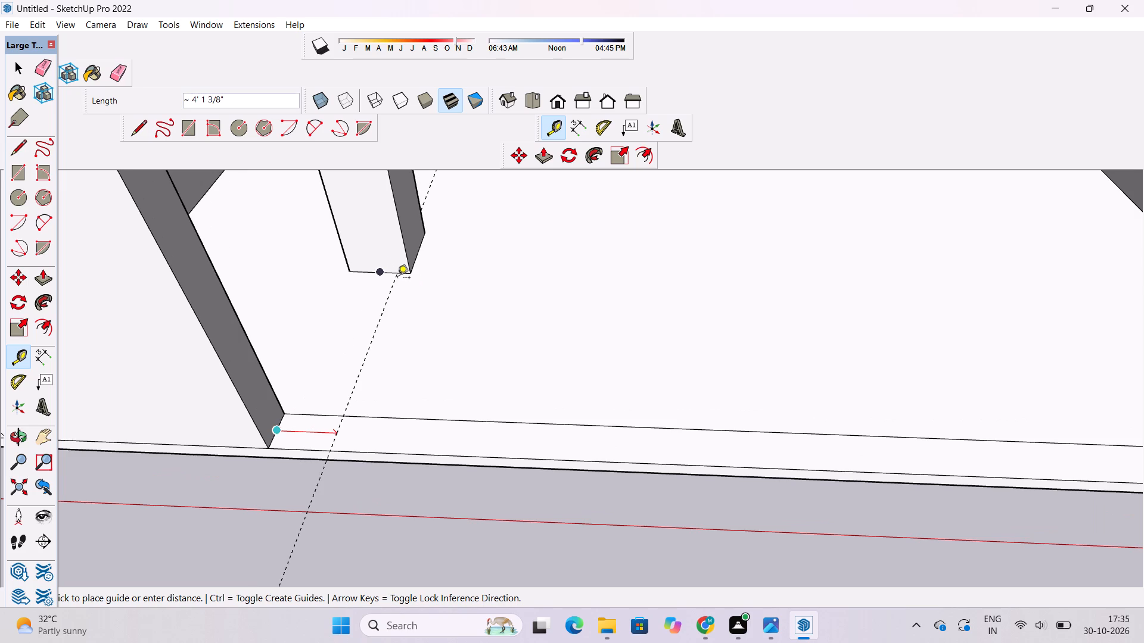
text(3')
key(Return)
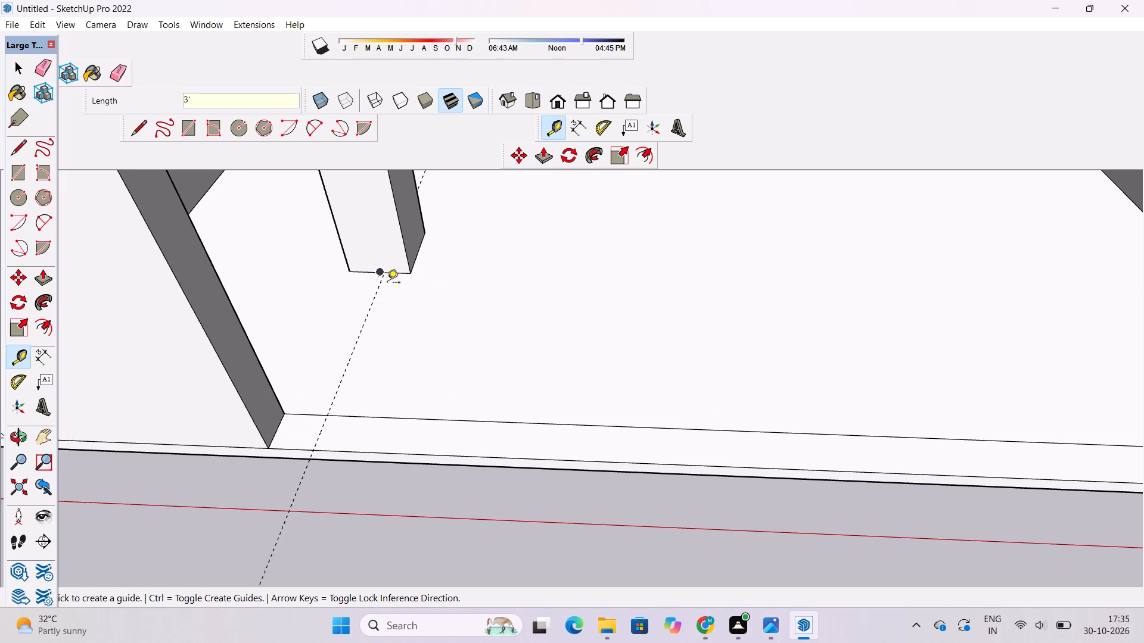
Draw a 3' line across the front border strip along the guide and erase the guide.
click(133, 125)
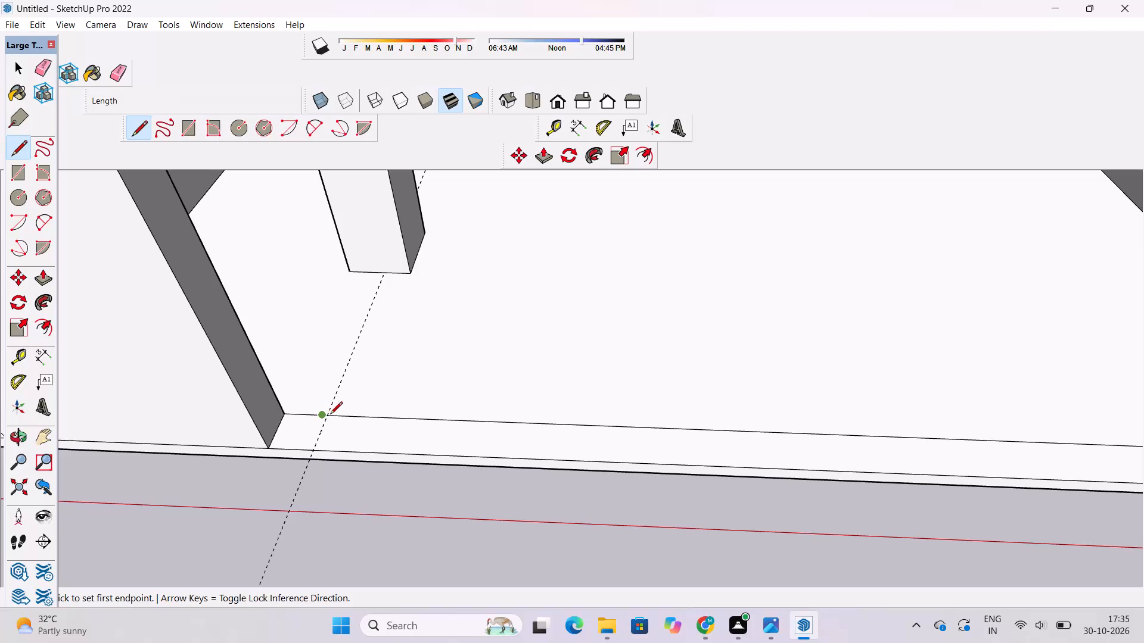
scroll(329, 420, up, 6)
click(327, 411)
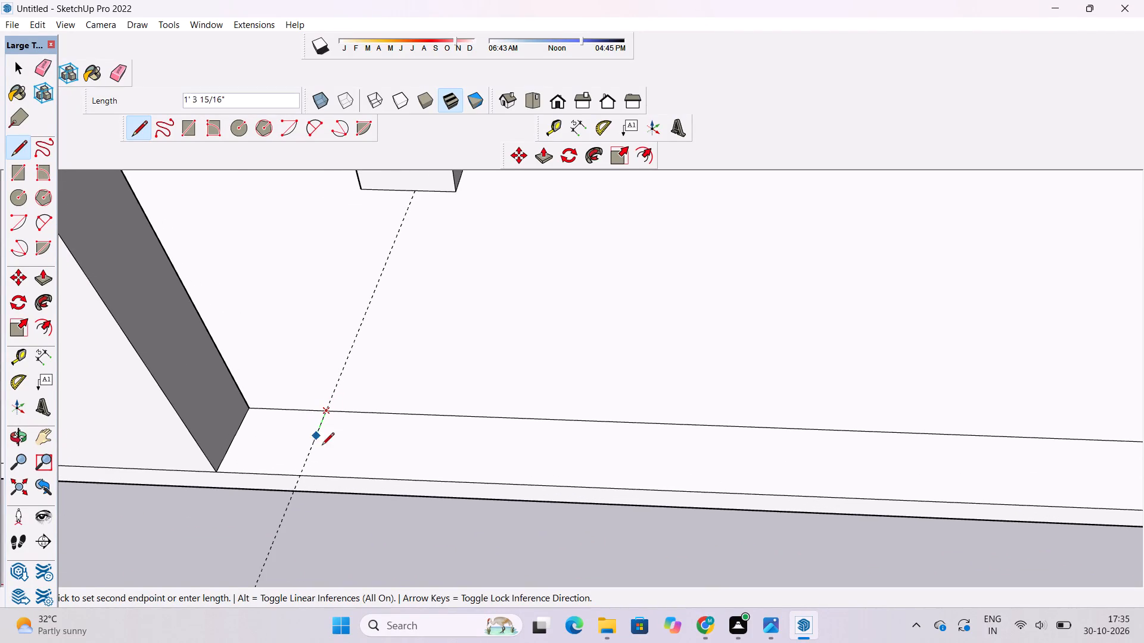
click(301, 475)
click(122, 74)
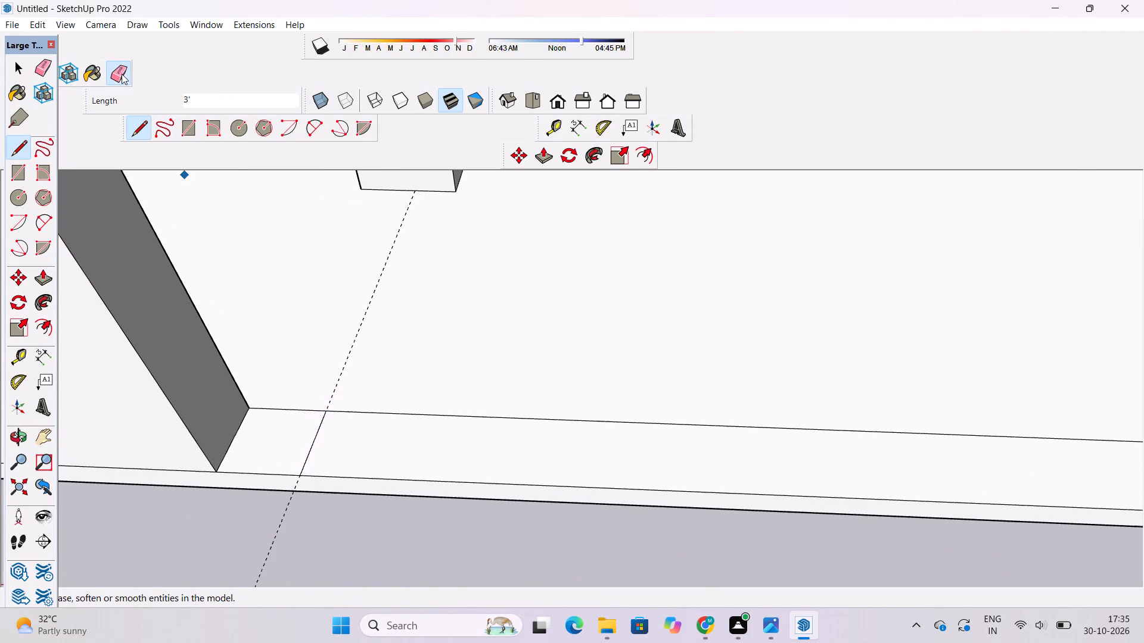
drag(357, 347, 338, 319)
Push/Pull the 3' square at the end of the front boundary wall up 30' as a gate pillar.
key(o)
scroll(344, 329, down, 3)
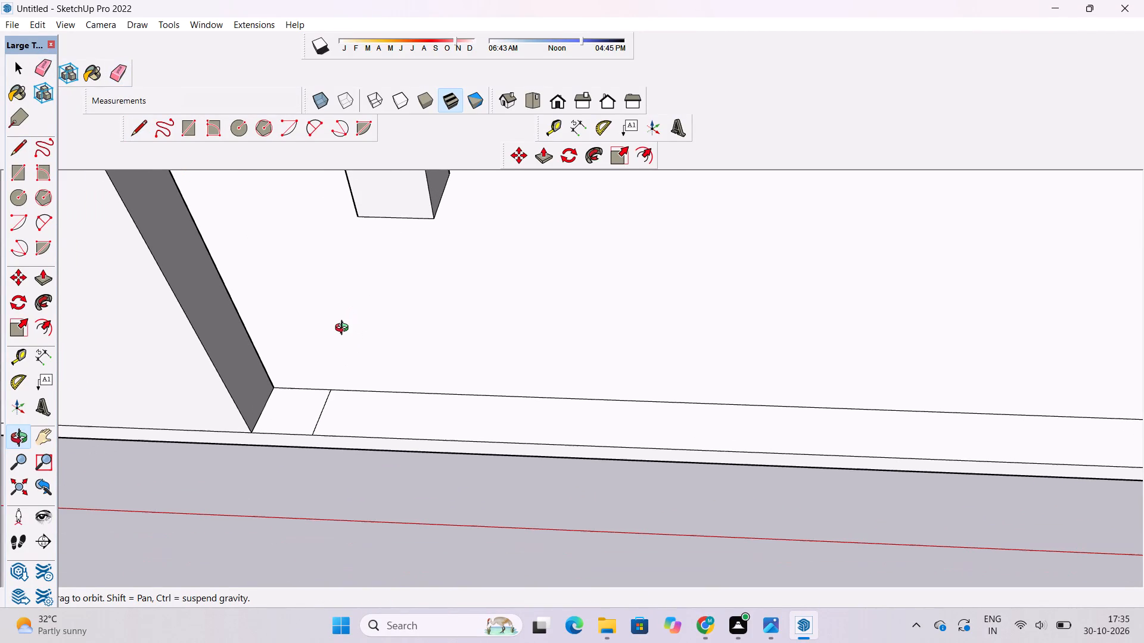
scroll(320, 336, down, 2)
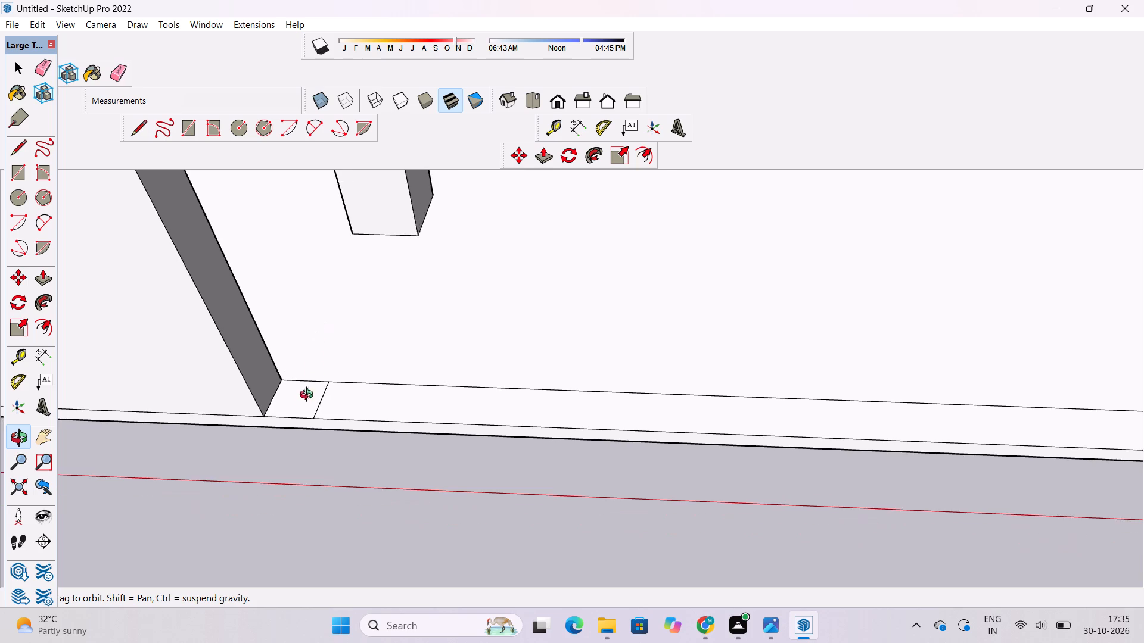
drag(307, 413, 331, 364)
scroll(275, 420, down, 14)
drag(266, 445, 257, 388)
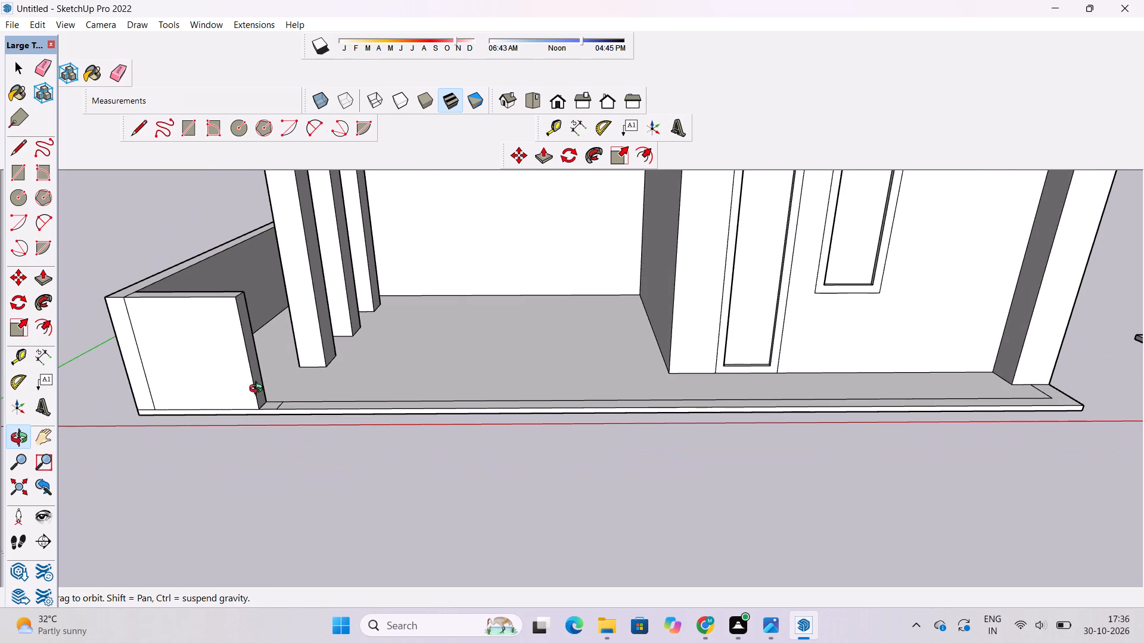
shift+drag(269, 394, 338, 384)
drag(338, 386, 325, 402)
scroll(336, 397, up, 3)
shift+drag(349, 388, 312, 414)
drag(319, 419, 337, 405)
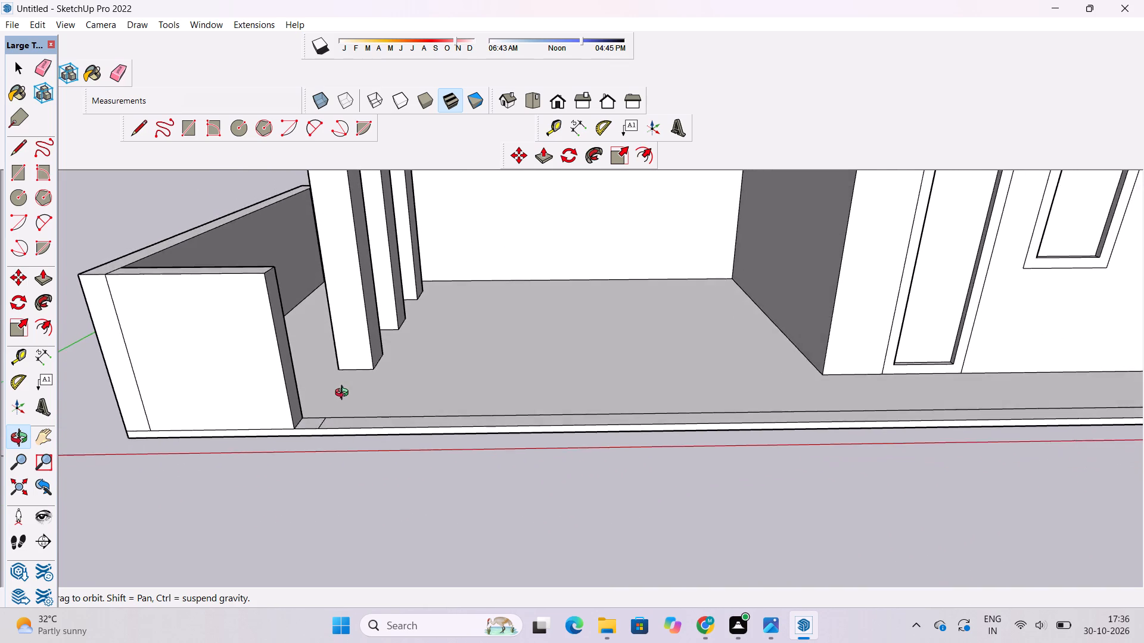
scroll(344, 394, down, 2)
shift+drag(359, 397, 348, 413)
drag(348, 413, 350, 404)
key(p)
scroll(312, 427, up, 2)
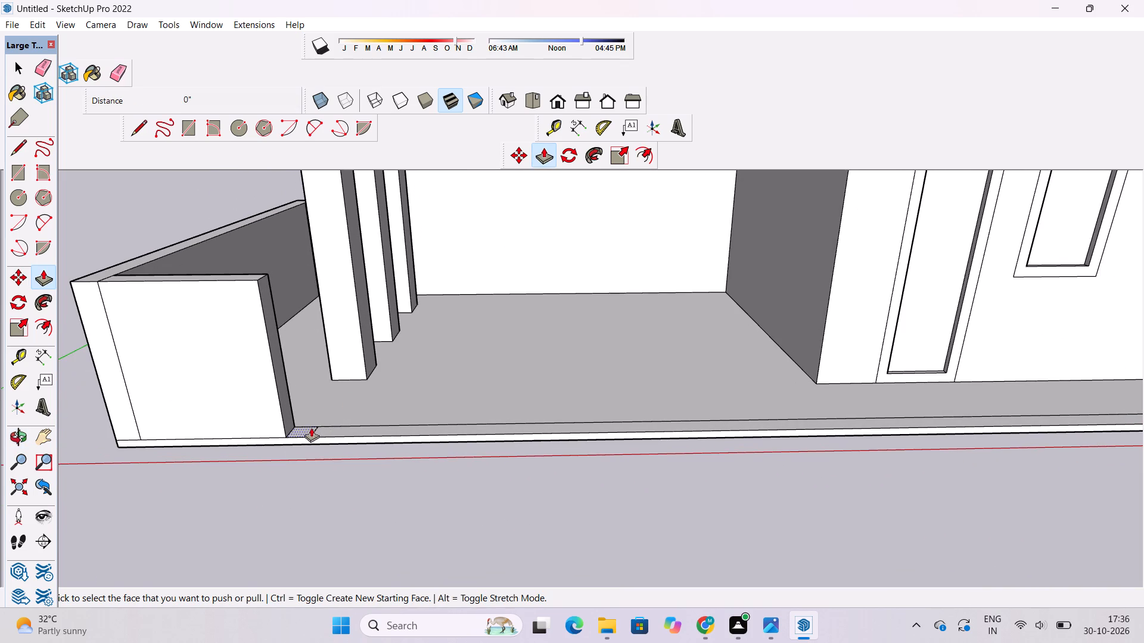
click(307, 430)
scroll(310, 422, down, 8)
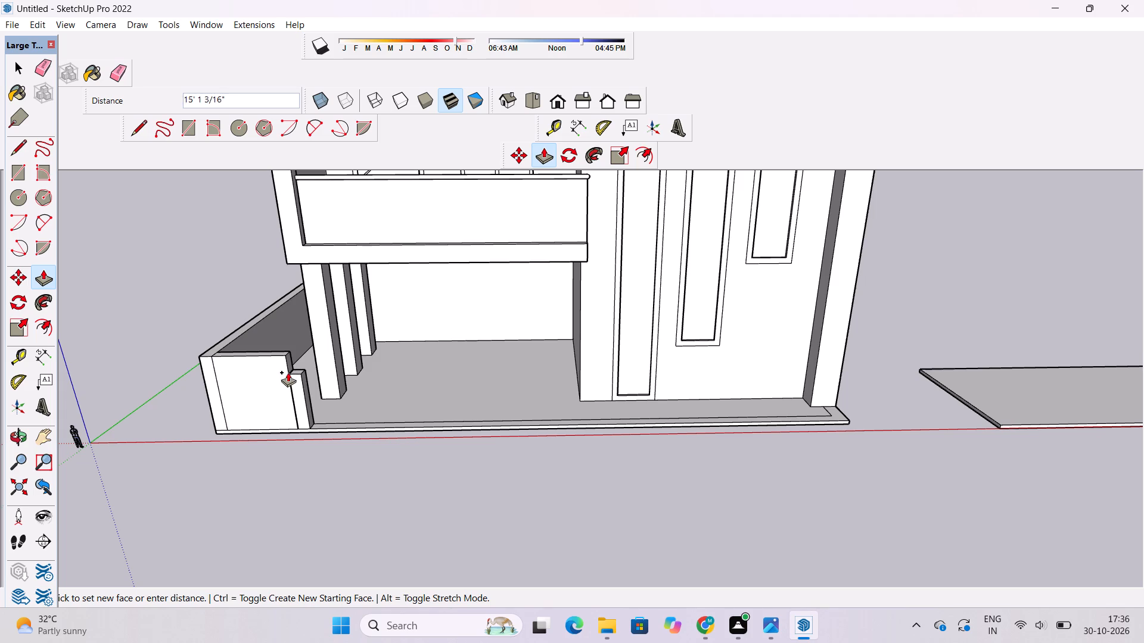
scroll(287, 355, up, 7)
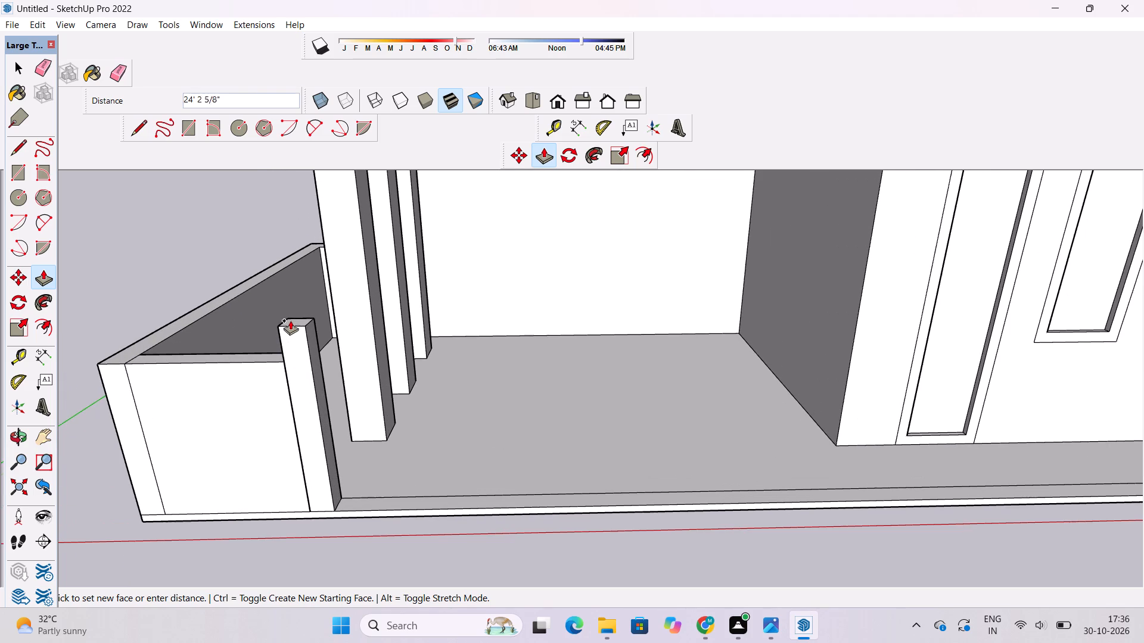
scroll(290, 320, down, 6)
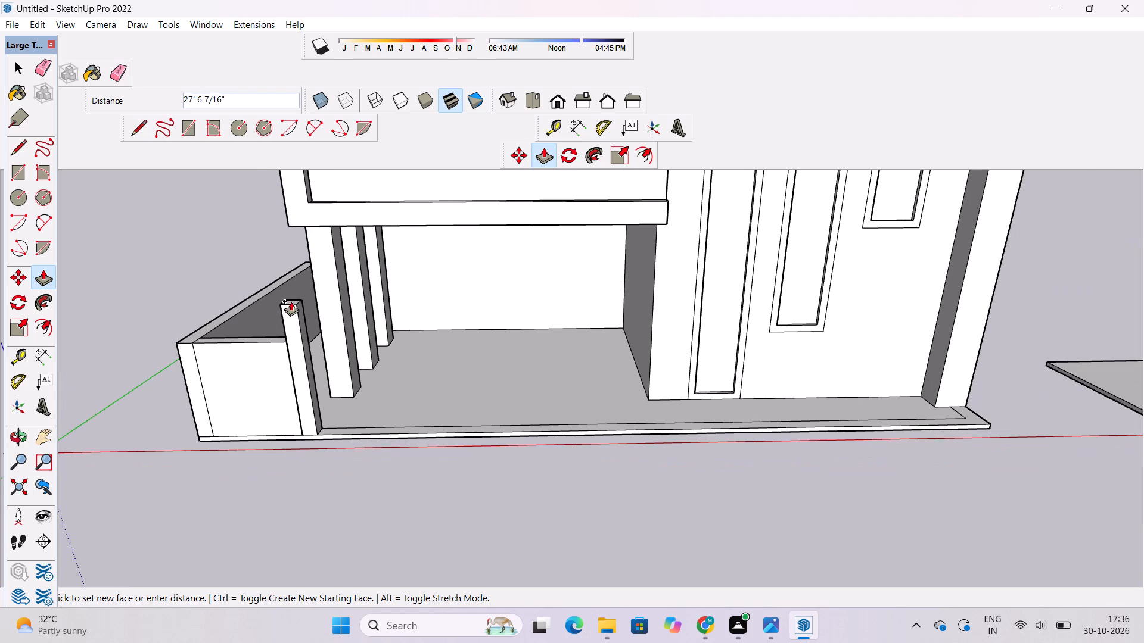
text(30')
key(Return)
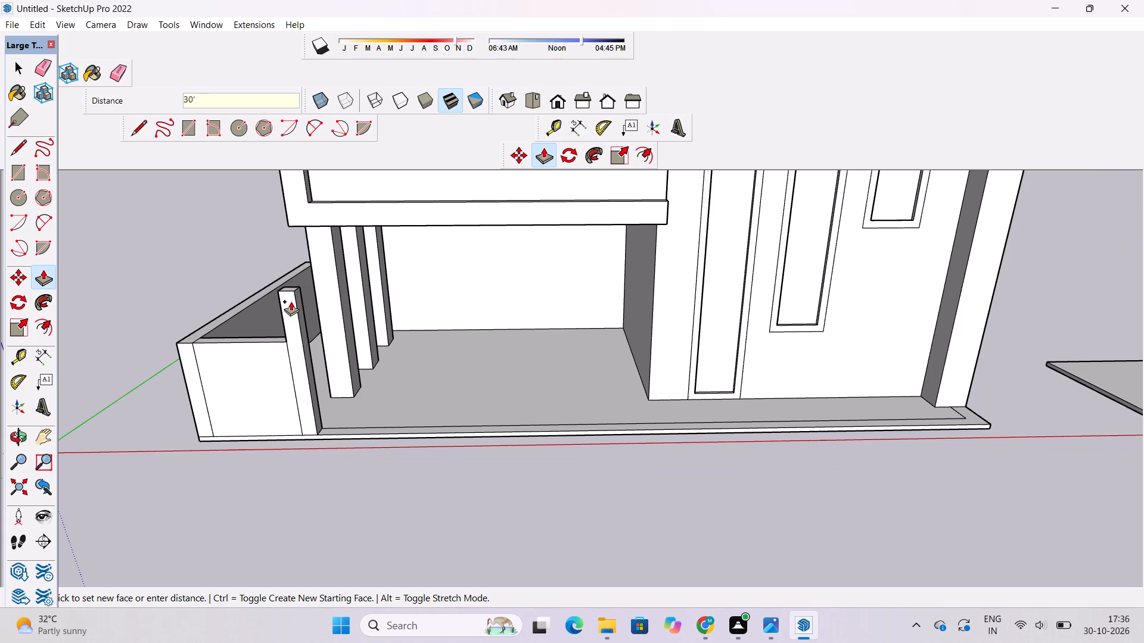
Place a guide across the front border strip, 50' in from the slab's short edge at the end opposite the boundary wall.
key(o)
shift+drag(452, 380, 388, 365)
drag(388, 365, 394, 373)
scroll(406, 373, down, 3)
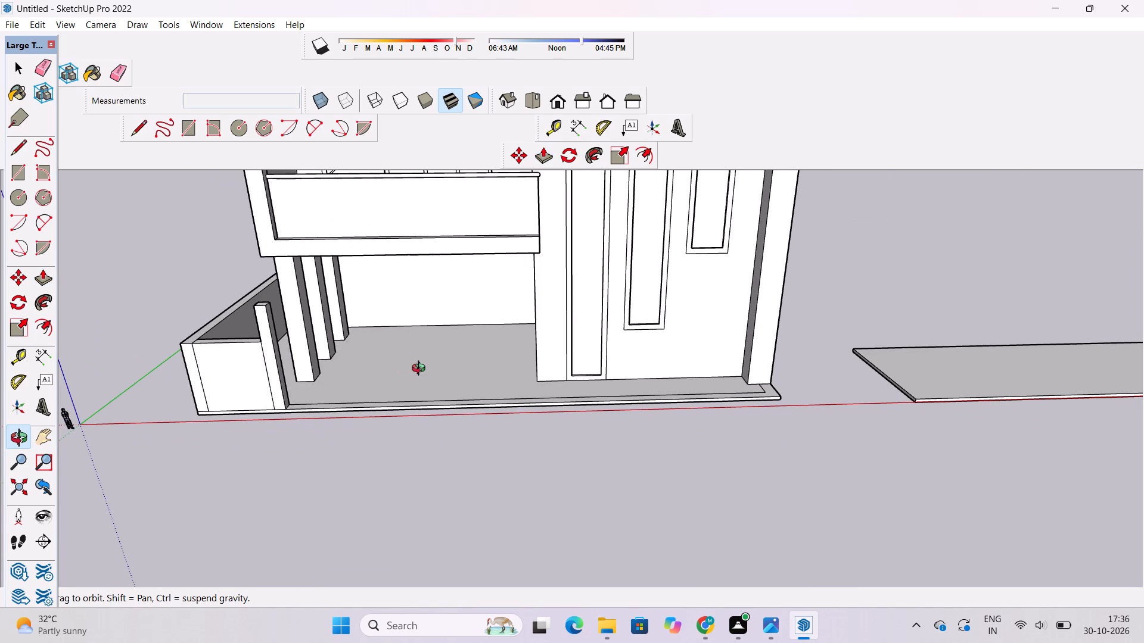
scroll(421, 366, down, 4)
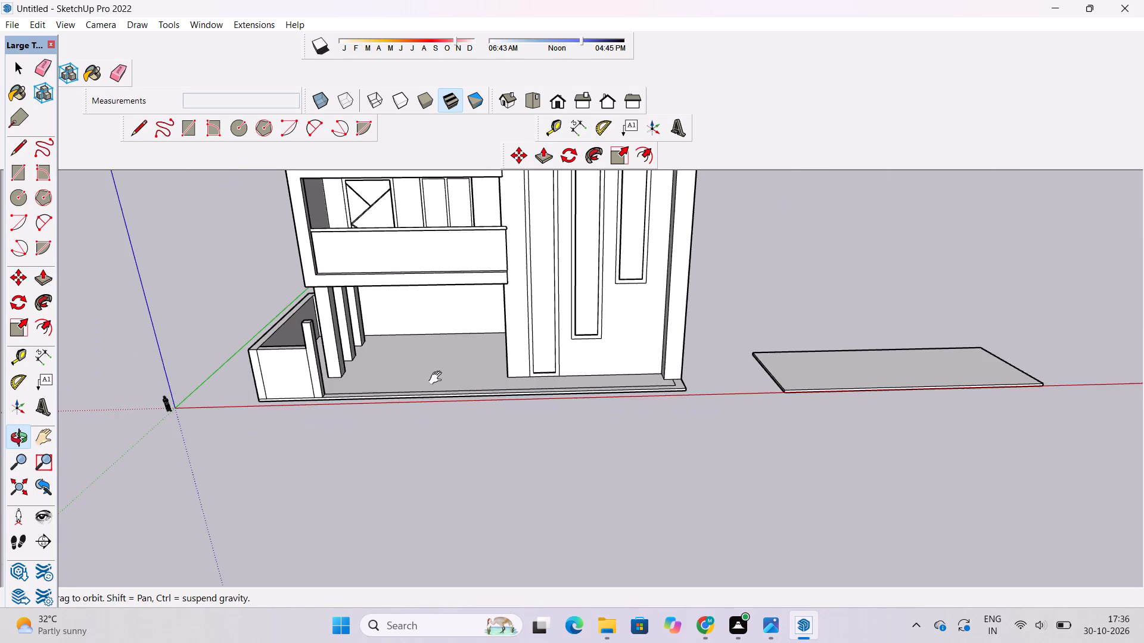
shift+drag(439, 378, 408, 373)
drag(407, 373, 405, 414)
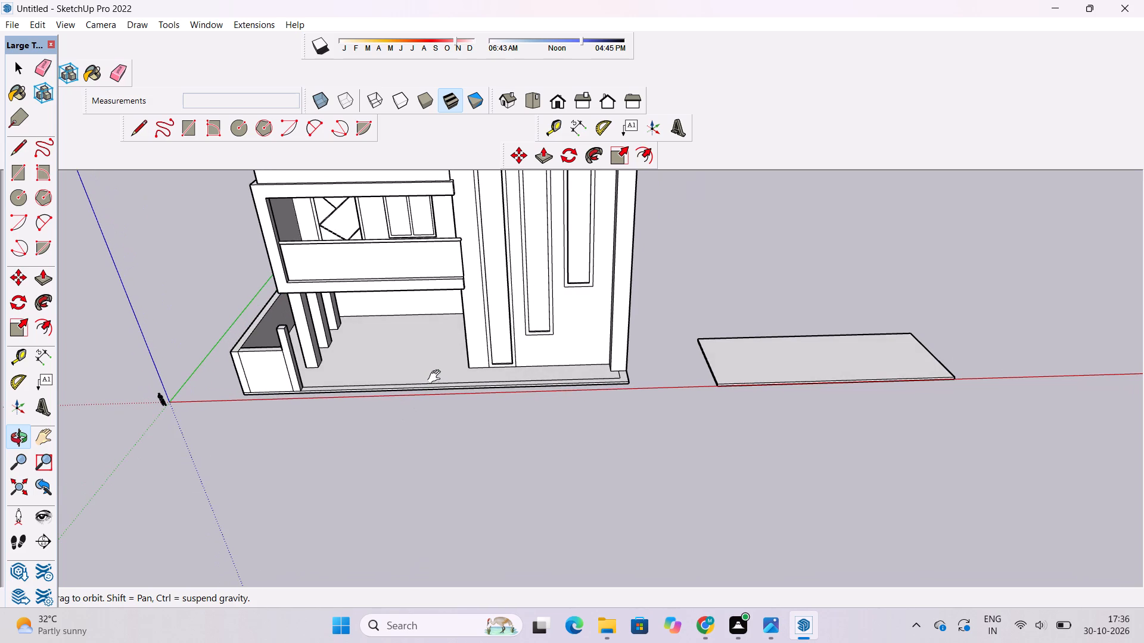
shift+drag(449, 377, 451, 388)
scroll(536, 395, up, 3)
shift+drag(537, 397, 540, 430)
drag(539, 444, 540, 432)
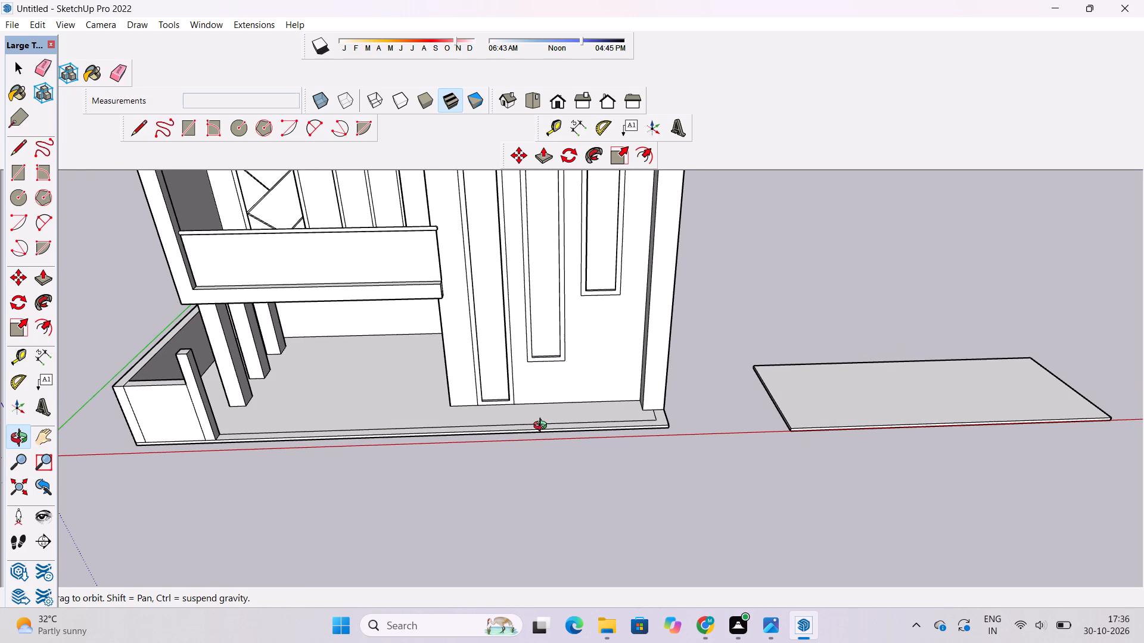
shift+drag(529, 427, 559, 419)
scroll(559, 419, down, 3)
drag(559, 419, 539, 467)
scroll(534, 432, up, 1)
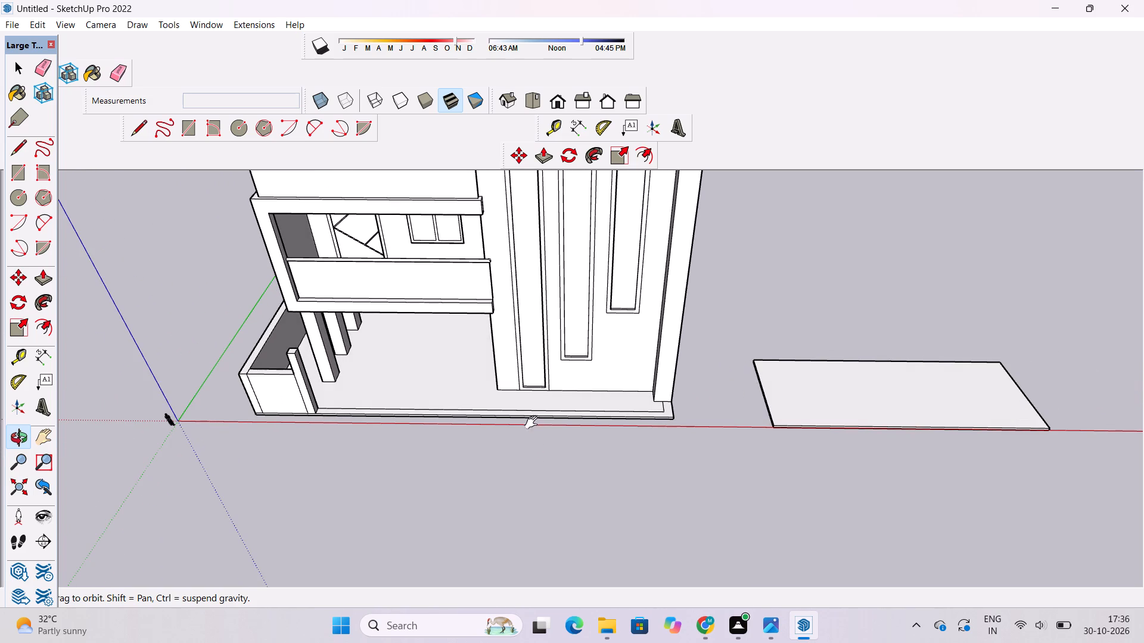
click(534, 423)
key(t)
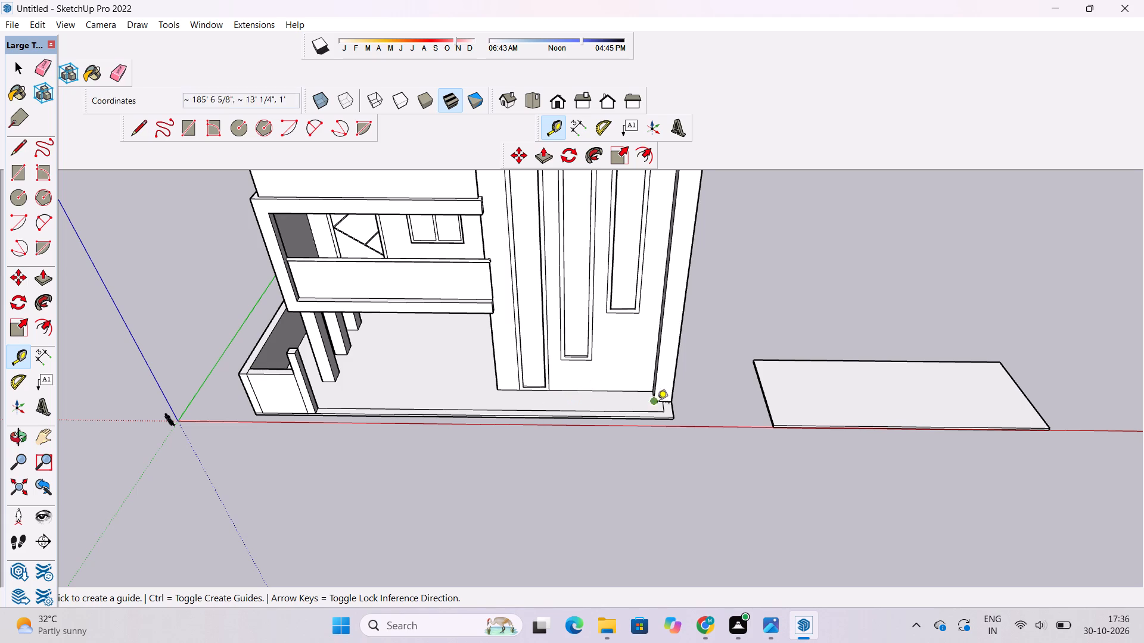
scroll(663, 409, up, 8)
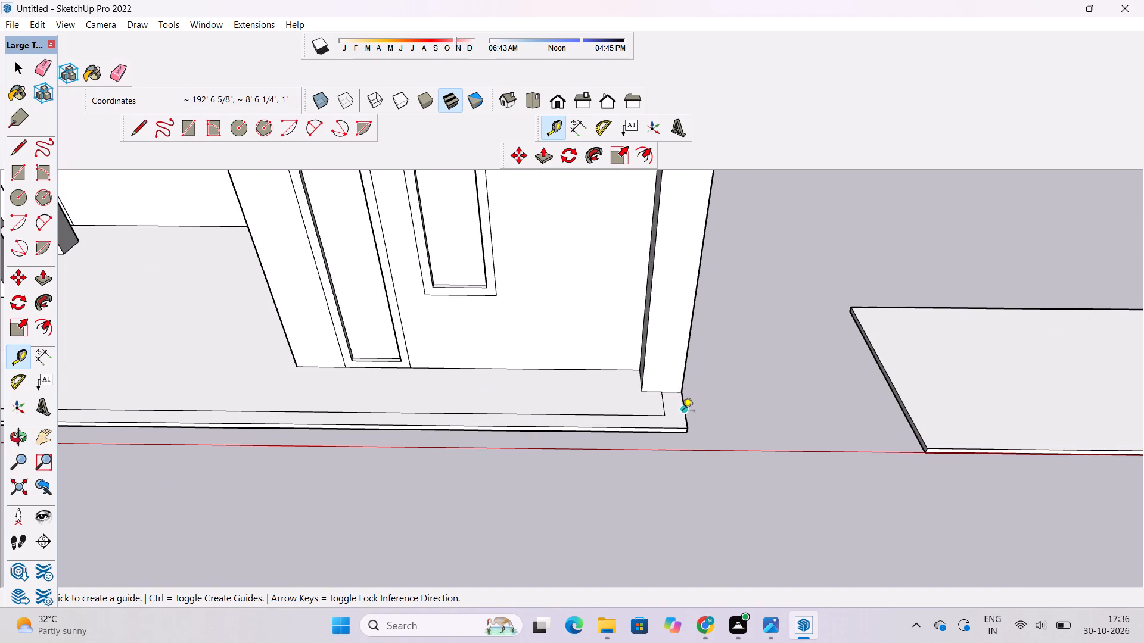
click(682, 412)
scroll(686, 412, down, 11)
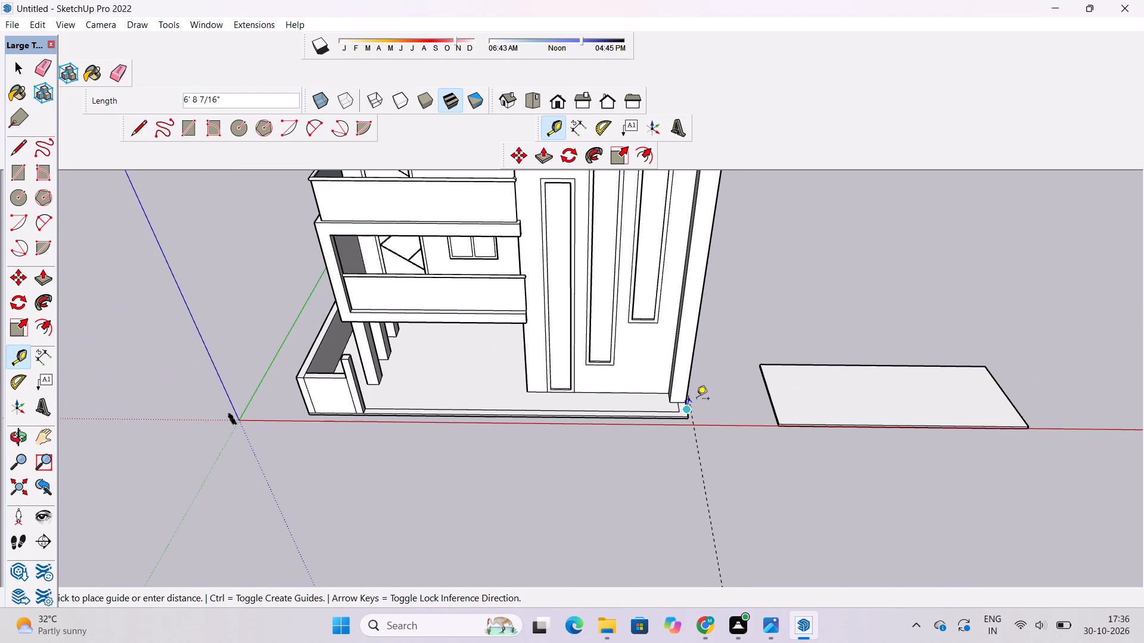
scroll(661, 384, down, 1)
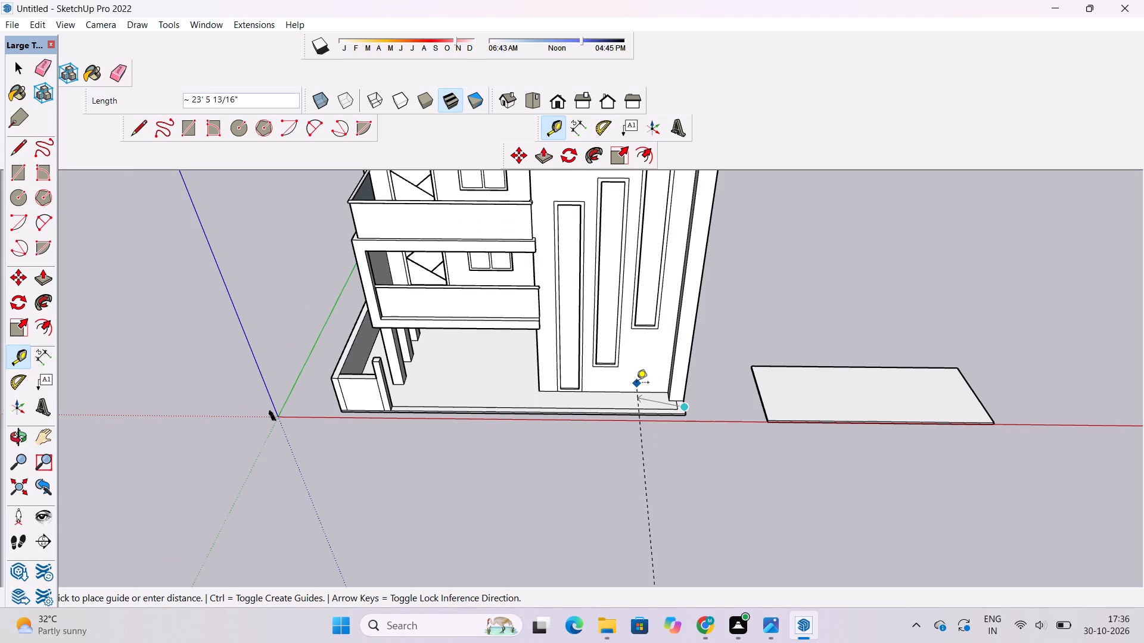
scroll(636, 383, down, 1)
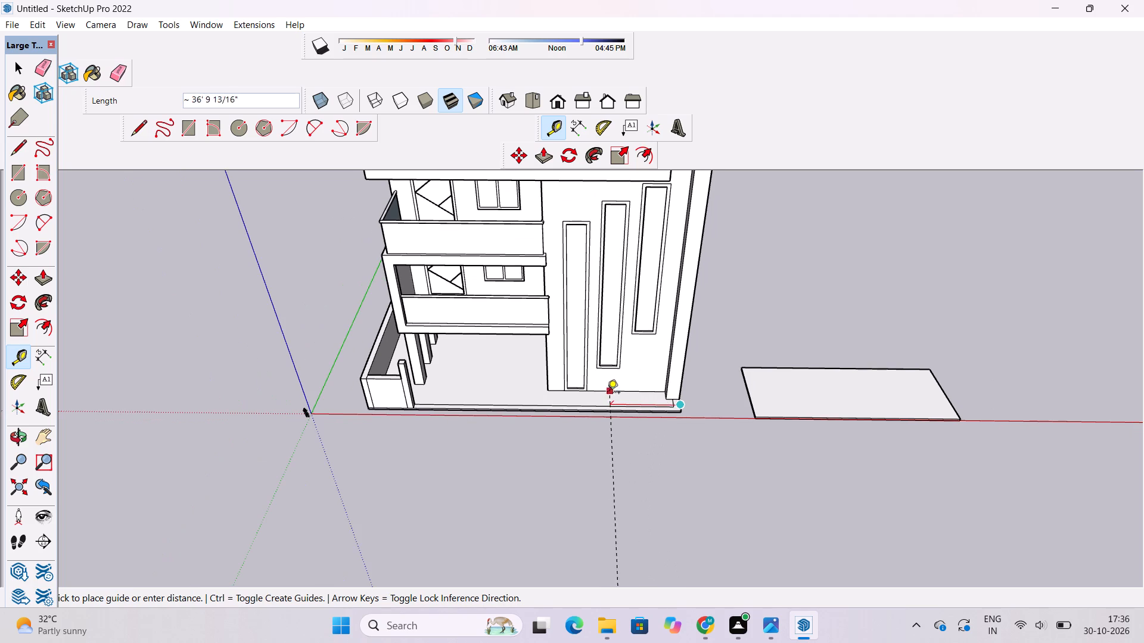
scroll(585, 396, up, 7)
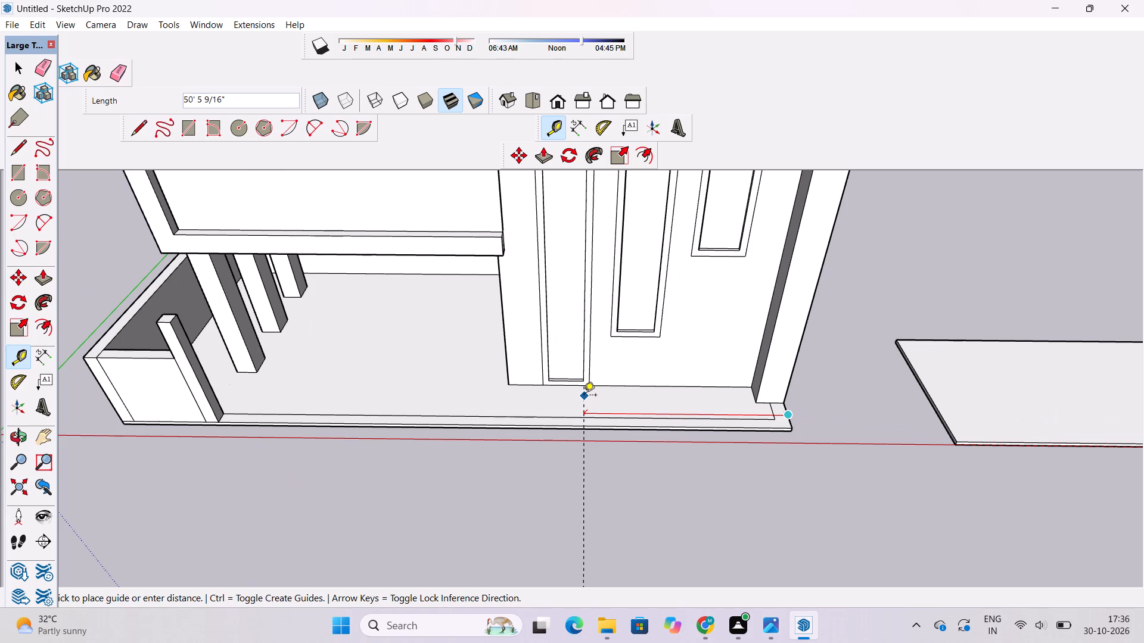
text(50')
key(Return)
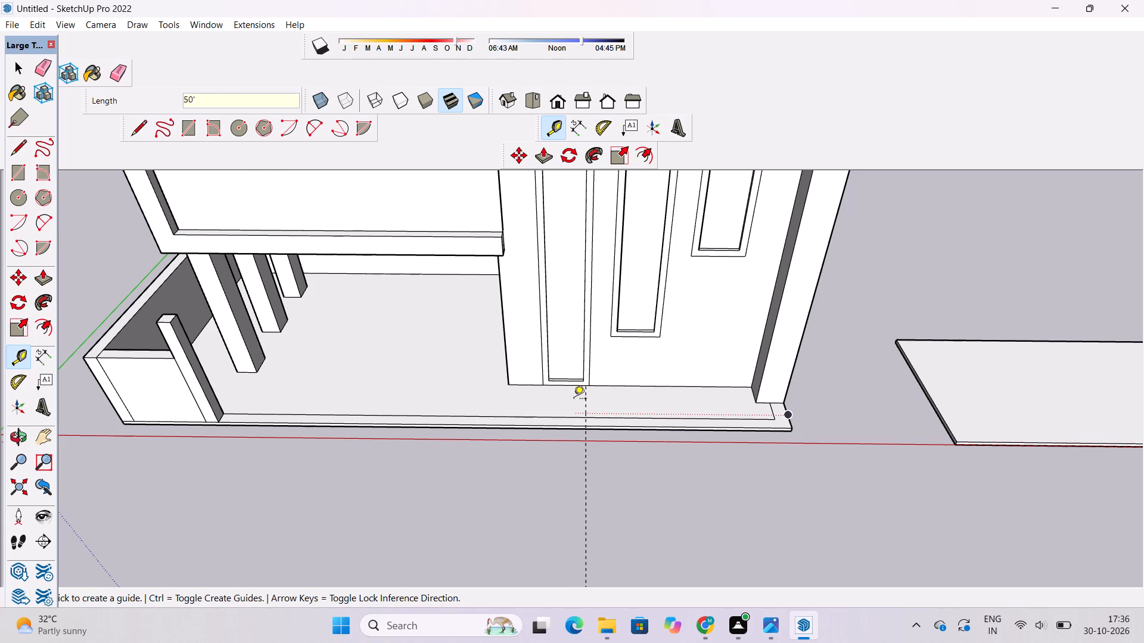
Draw a line across the front border strip along the 50' guide and erase the guide.
key(o)
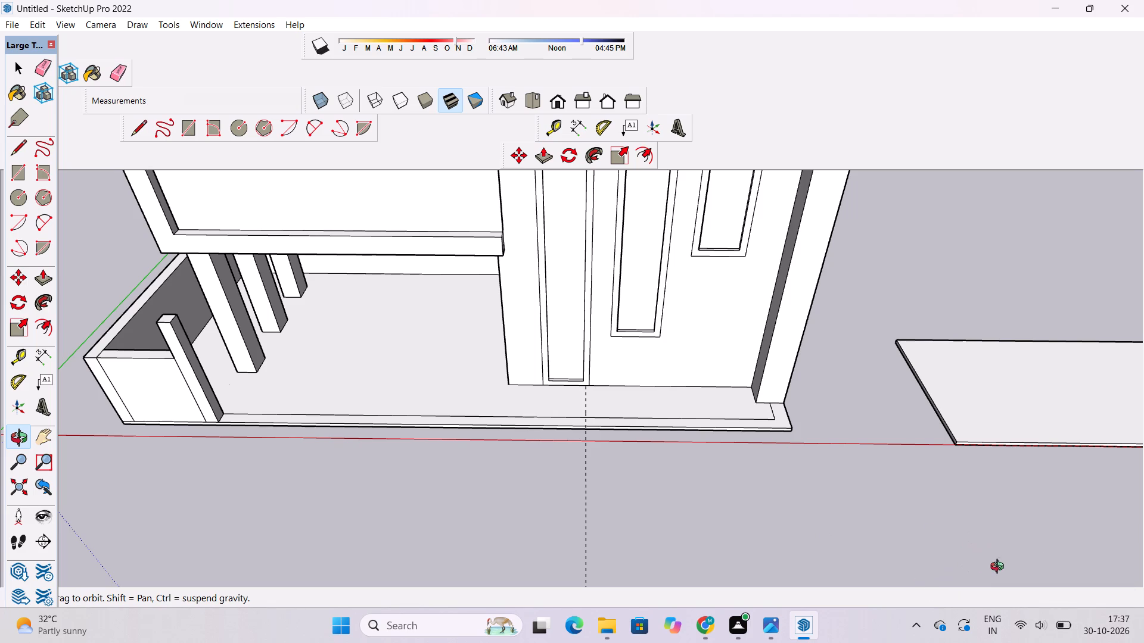
scroll(755, 455, down, 5)
drag(692, 451, 708, 524)
scroll(663, 430, up, 2)
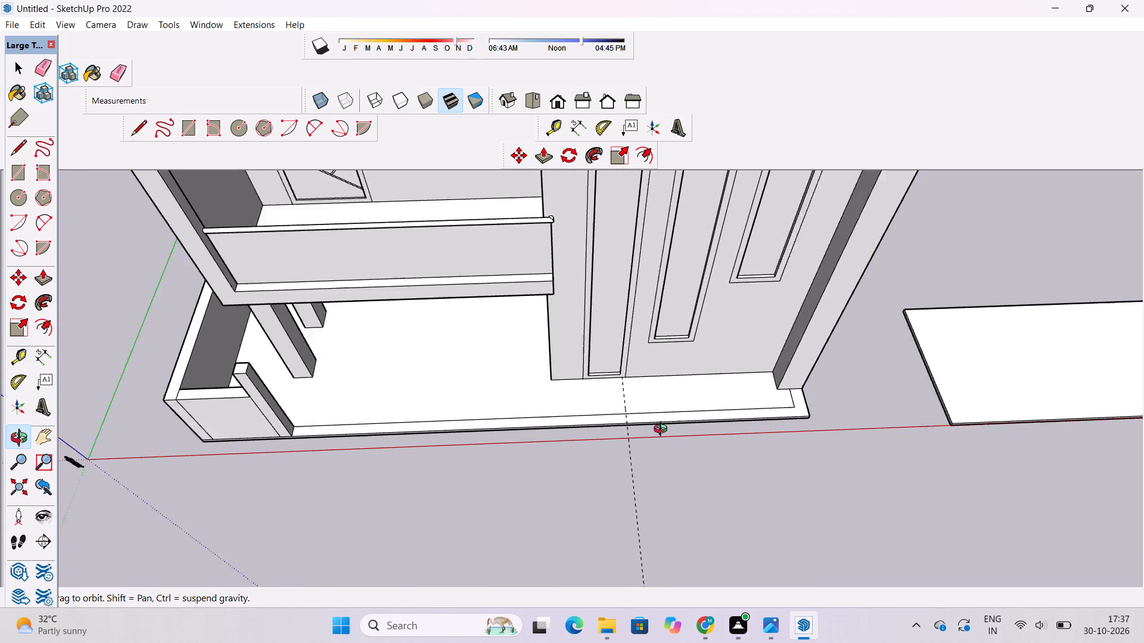
scroll(663, 430, up, 8)
shift+drag(643, 434, 642, 458)
drag(641, 461, 643, 473)
key(l)
scroll(582, 455, up, 13)
click(629, 395)
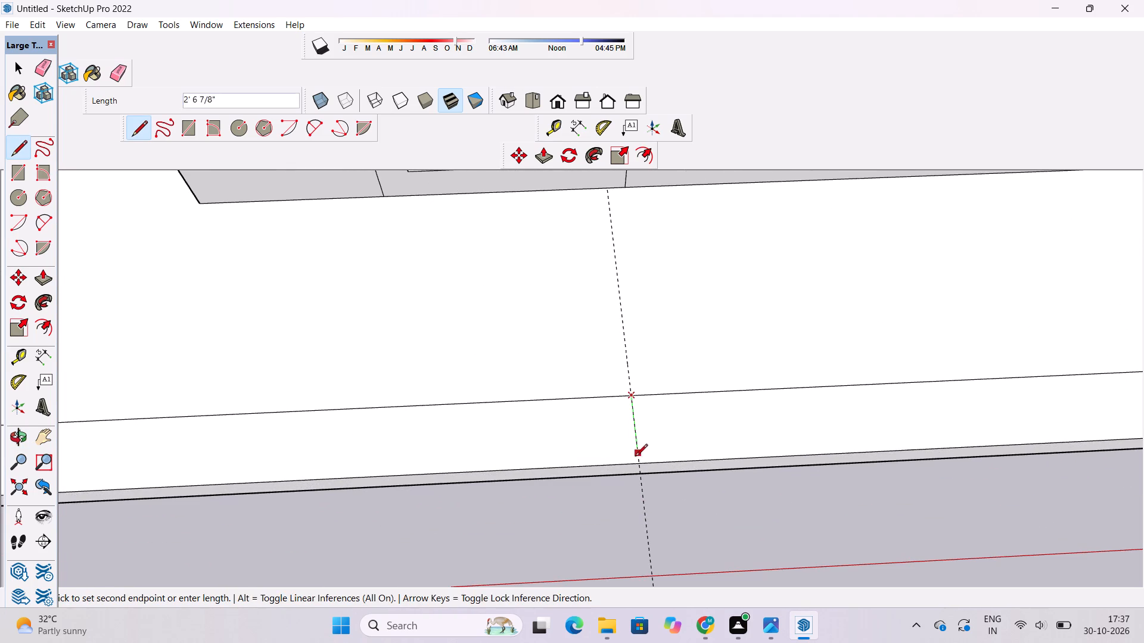
click(638, 461)
click(122, 68)
drag(684, 327, 611, 323)
drag(643, 327, 607, 335)
Push/Pull the L-shaped border strip from the new dividing line around the slab corner up 20', level with the existing boundary wall.
scroll(613, 336, down, 11)
key(o)
drag(623, 392, 633, 337)
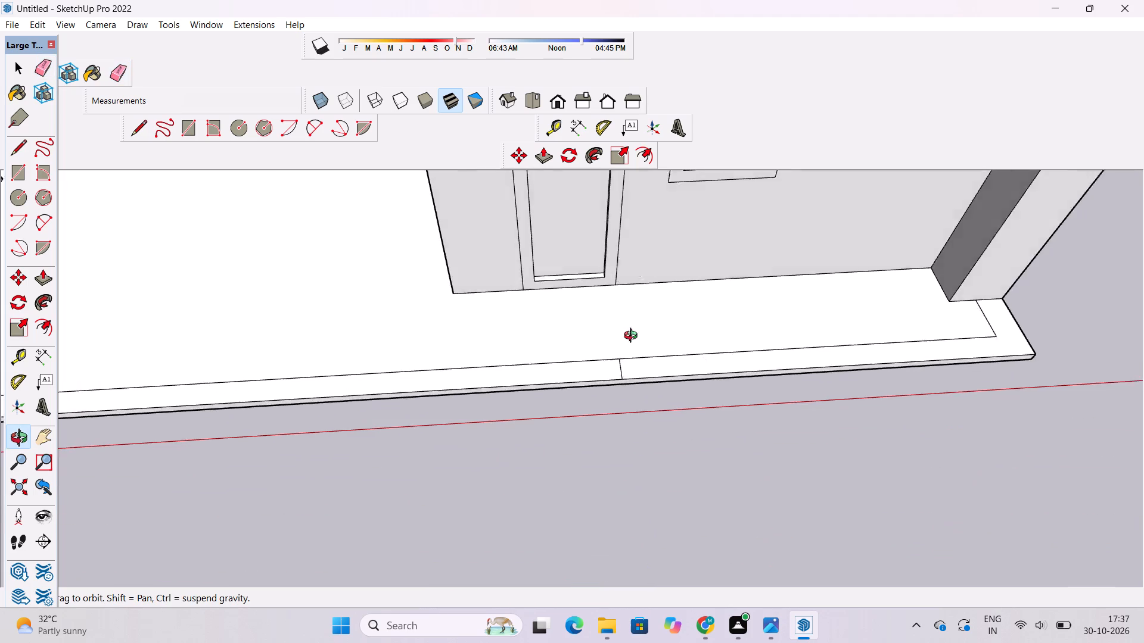
drag(633, 337, 635, 326)
scroll(633, 313, down, 12)
shift+drag(634, 311, 648, 354)
drag(648, 357, 651, 321)
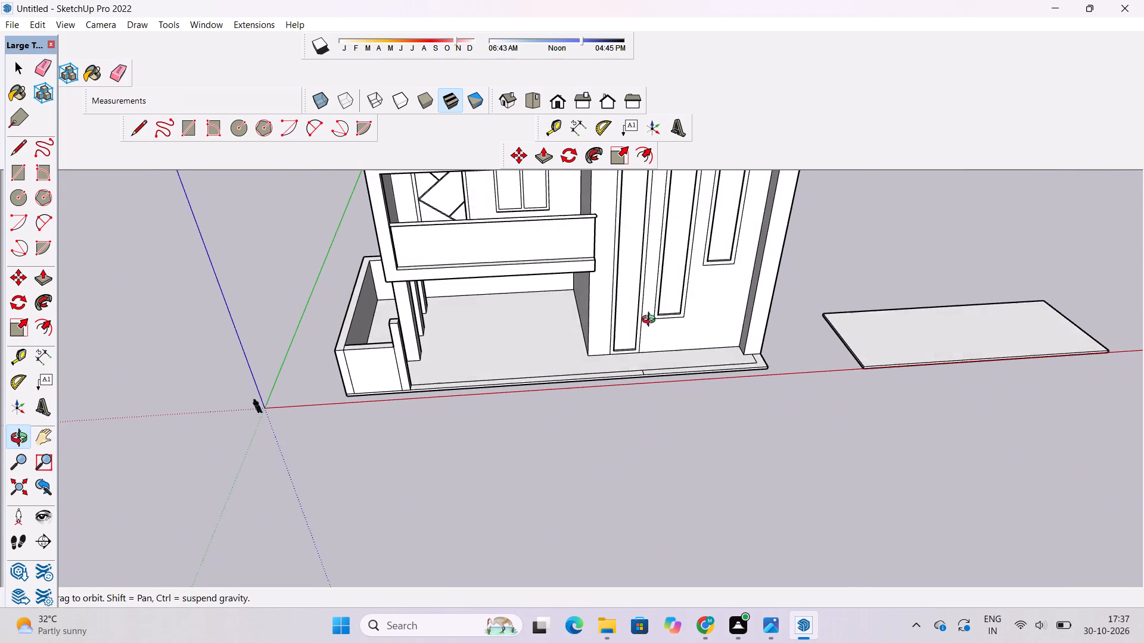
drag(651, 321, 651, 318)
scroll(652, 316, down, 5)
shift+drag(651, 326, 625, 386)
drag(626, 402, 629, 353)
scroll(682, 426, up, 4)
shift+click(683, 417)
drag(677, 423, 675, 433)
key(p)
scroll(666, 410, up, 9)
click(688, 426)
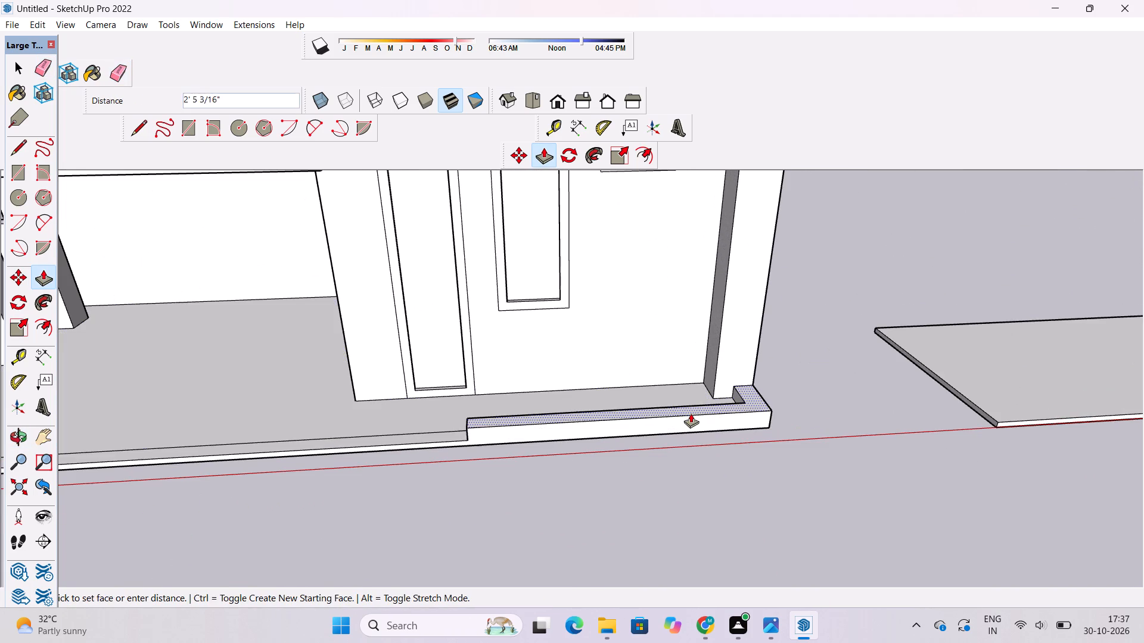
scroll(702, 400, down, 10)
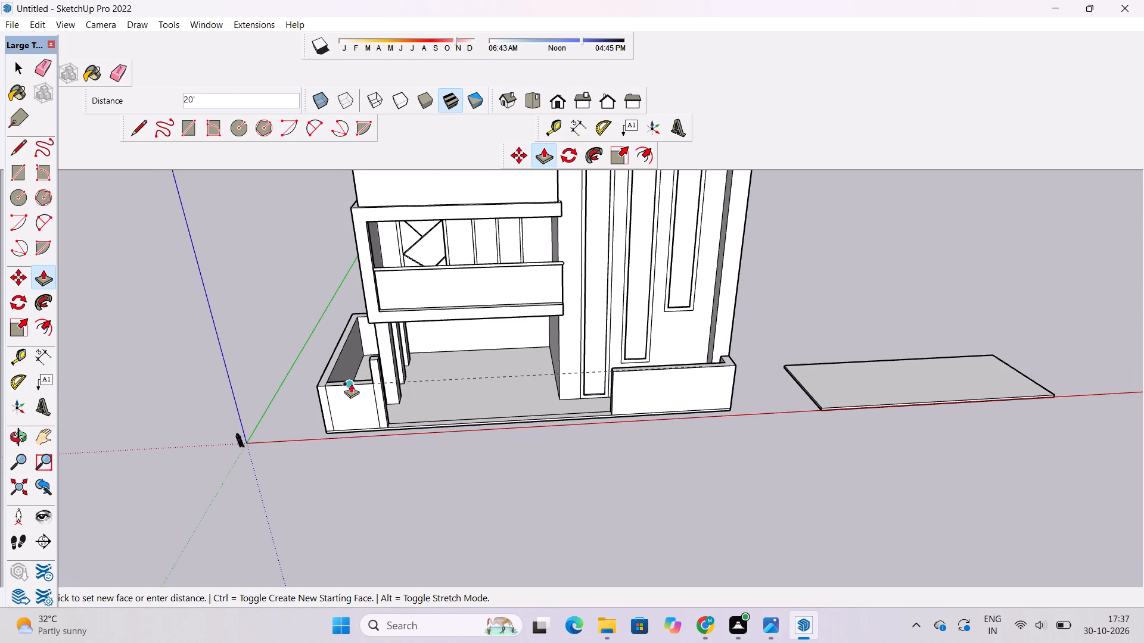
click(350, 384)
Erase the seam line between the slab edge and the front face of the new boundary wall section.
key(o)
drag(423, 434, 423, 424)
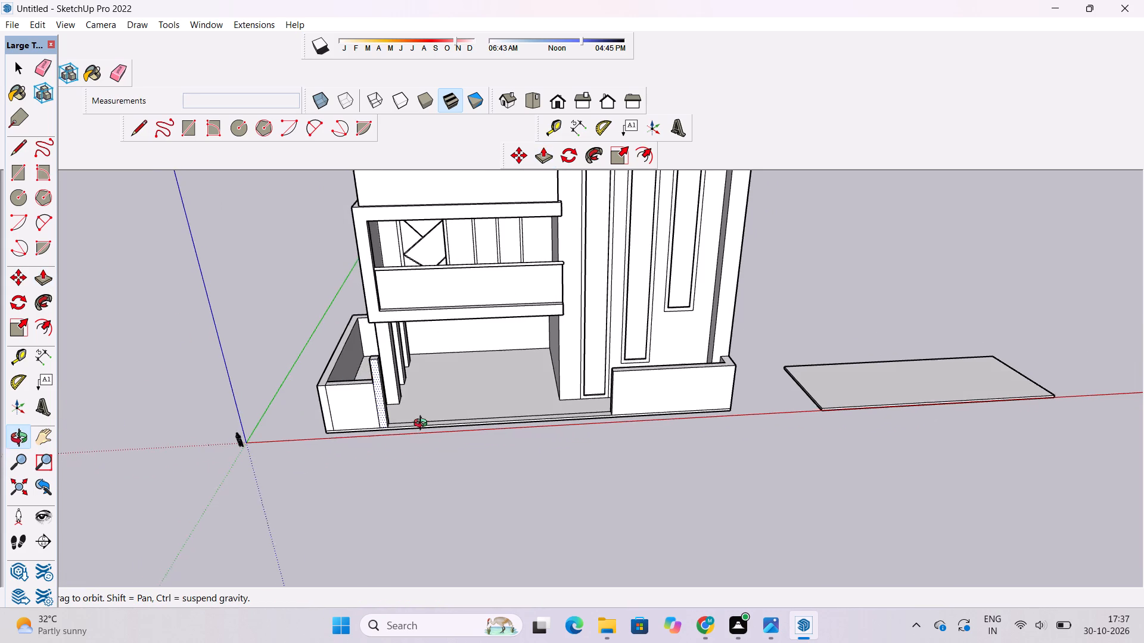
drag(423, 424, 422, 384)
scroll(436, 364, down, 6)
shift+drag(487, 382, 527, 461)
shift+drag(574, 494, 666, 523)
scroll(652, 492, up, 4)
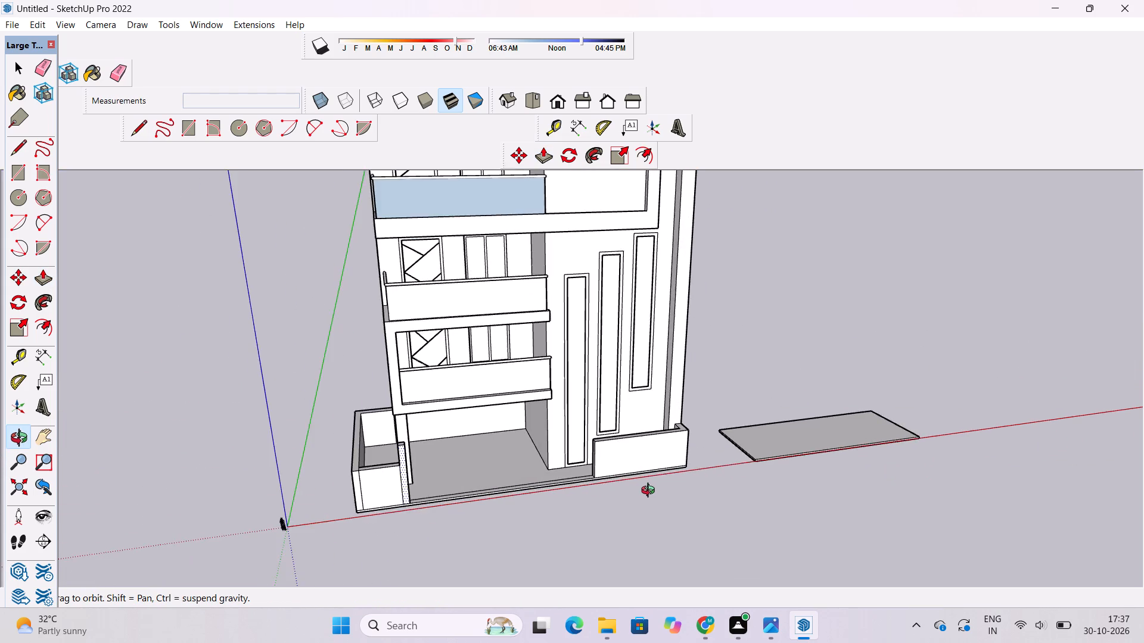
scroll(651, 492, up, 4)
shift+click(601, 477)
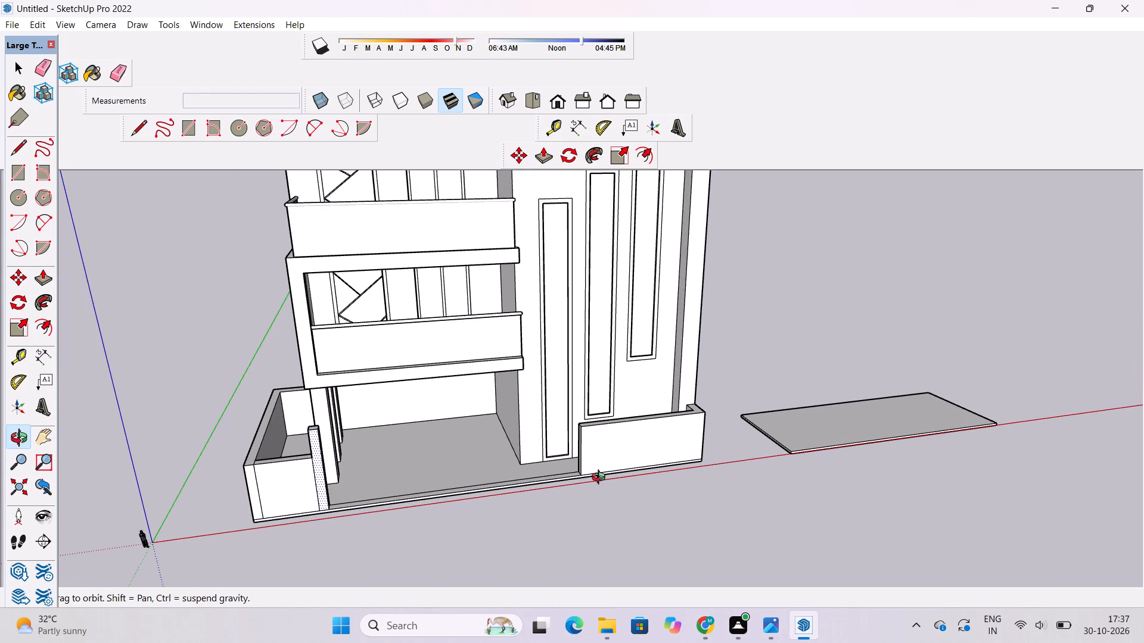
scroll(599, 480, down, 1)
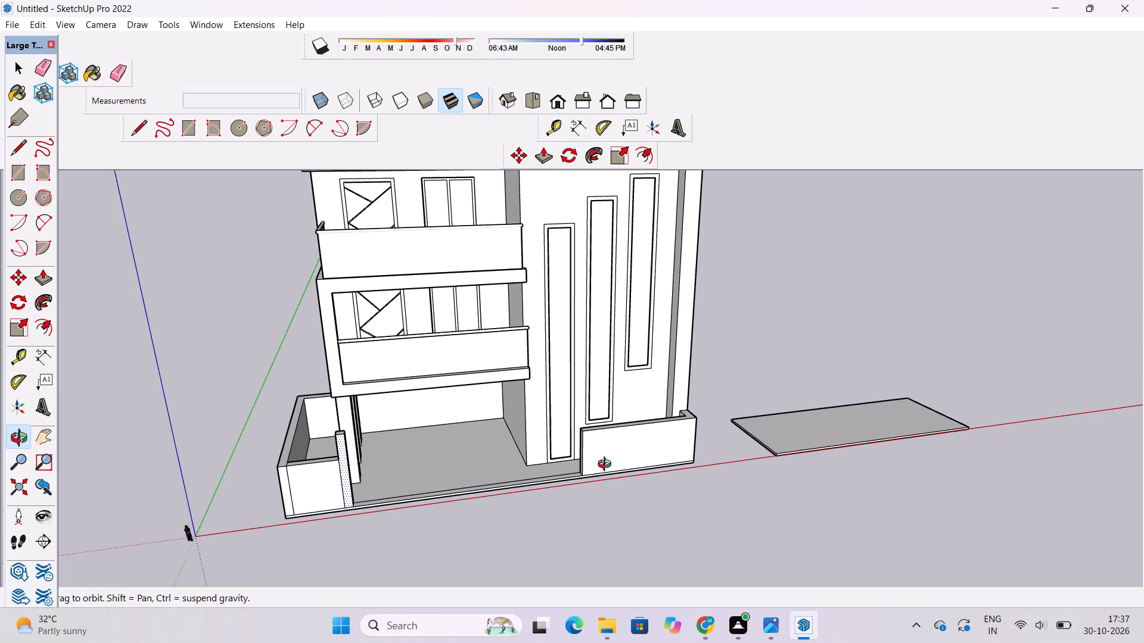
drag(640, 491, 583, 432)
scroll(678, 464, up, 8)
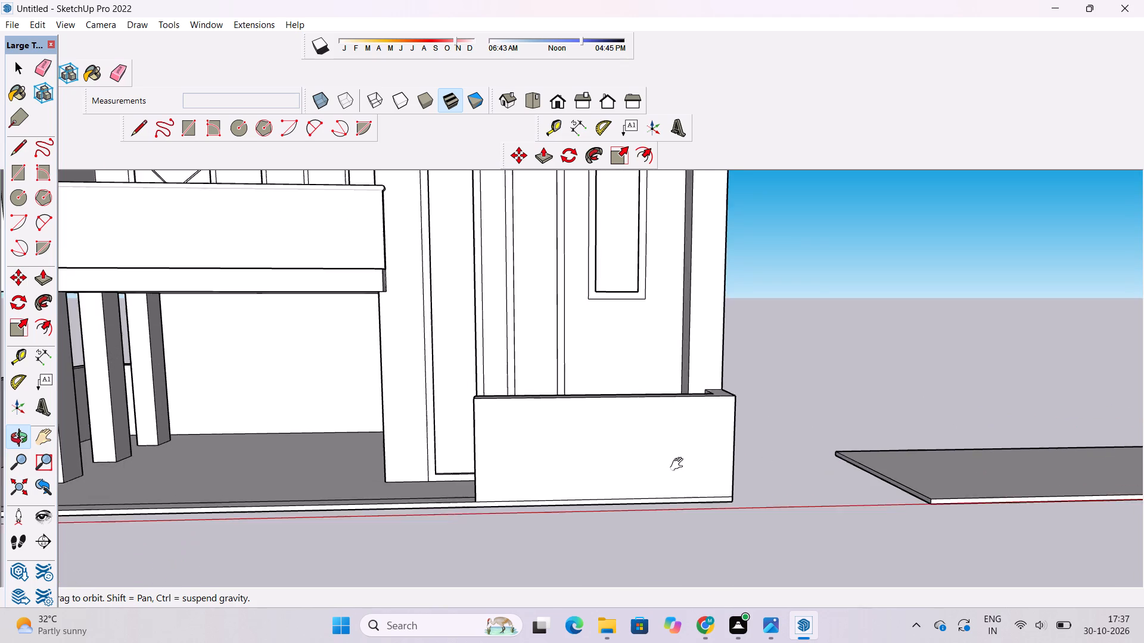
shift+drag(679, 464, 679, 451)
drag(664, 463, 632, 486)
scroll(534, 503, up, 5)
shift+click(534, 503)
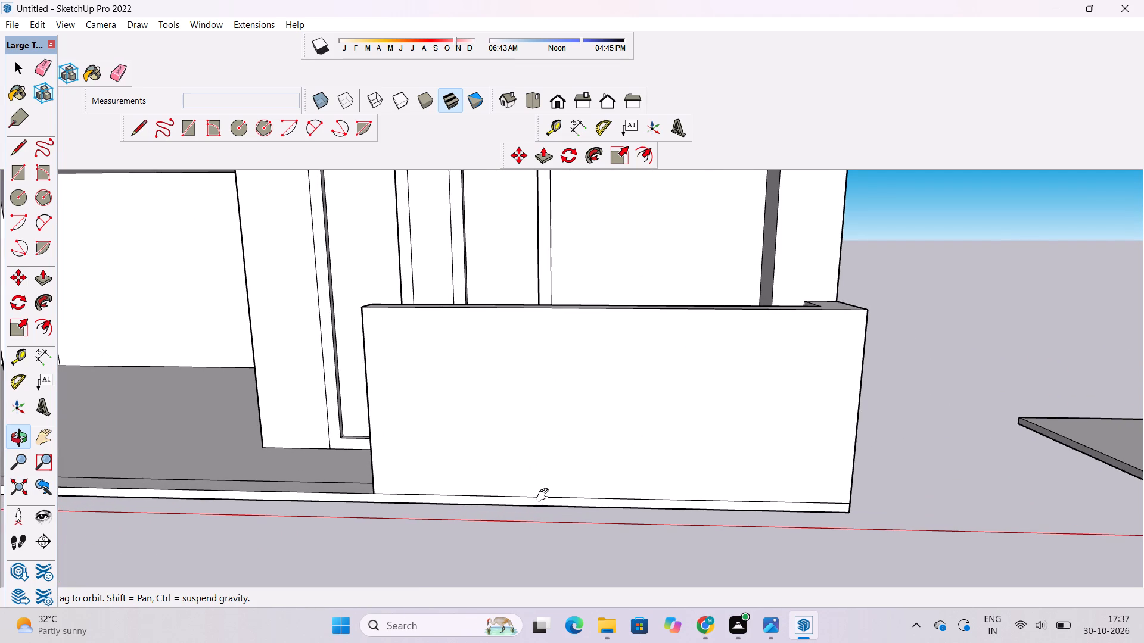
shift+scroll(551, 491, down, 4)
shift+scroll(574, 492, up, 2)
shift+click(574, 492)
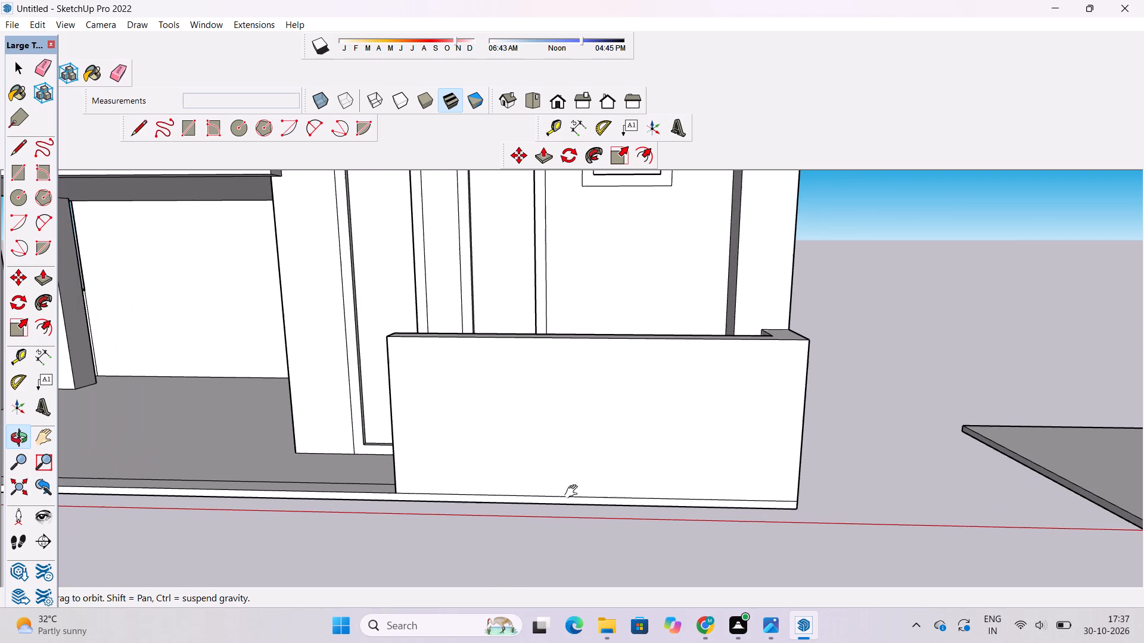
key(e)
drag(590, 480, 593, 497)
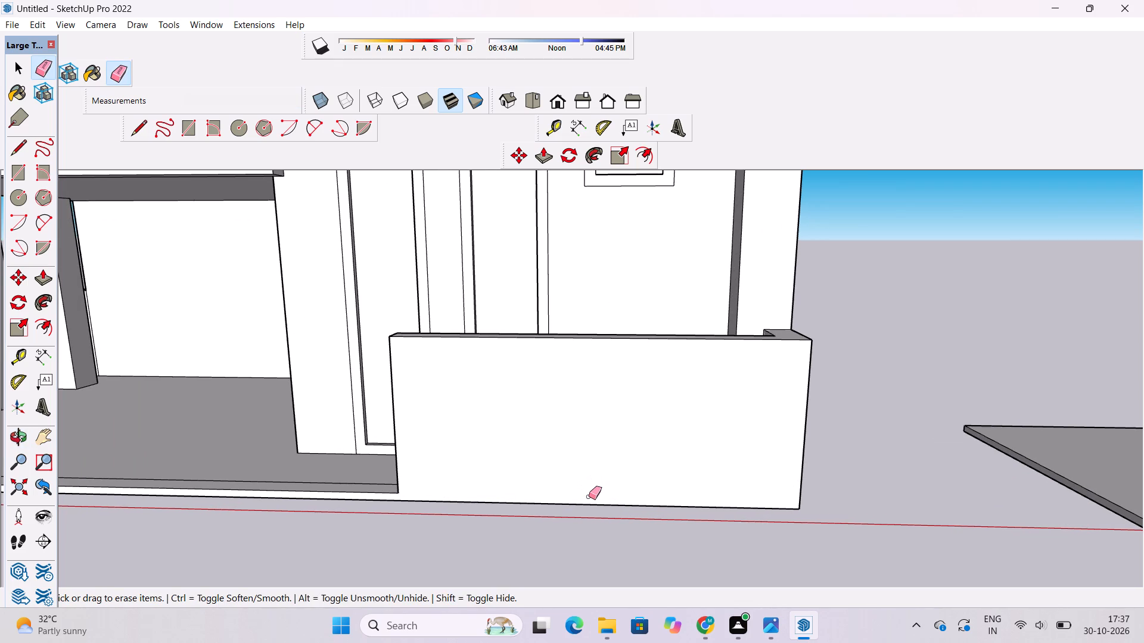
Draw a line at the base corner of the new front wall section's gate-side end.
key(l)
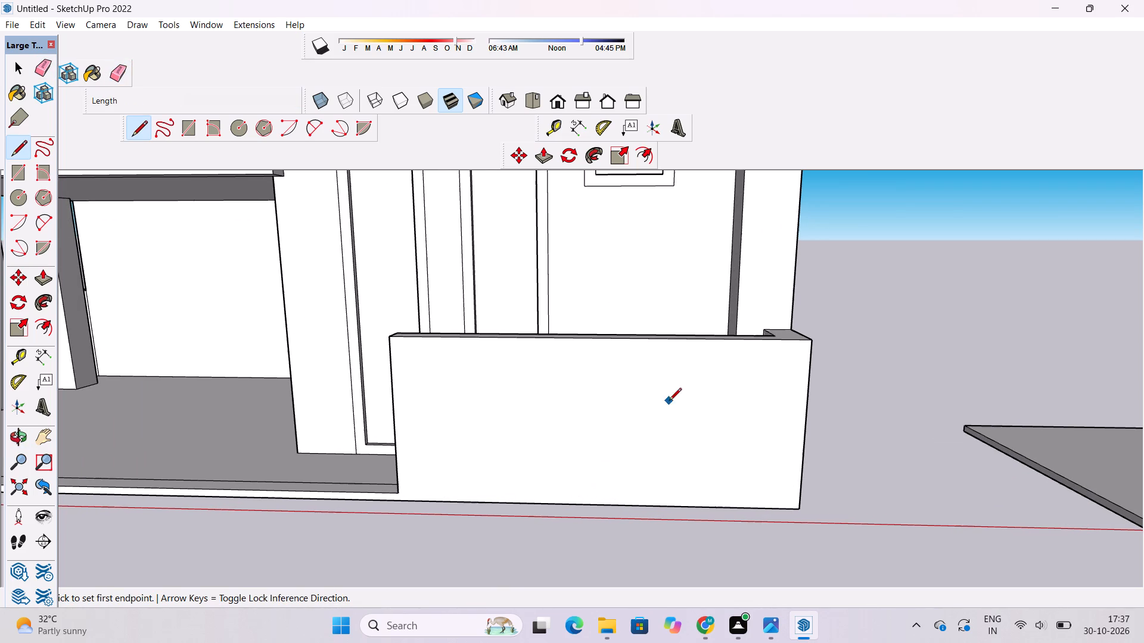
scroll(407, 534, up, 20)
scroll(407, 534, up, 2)
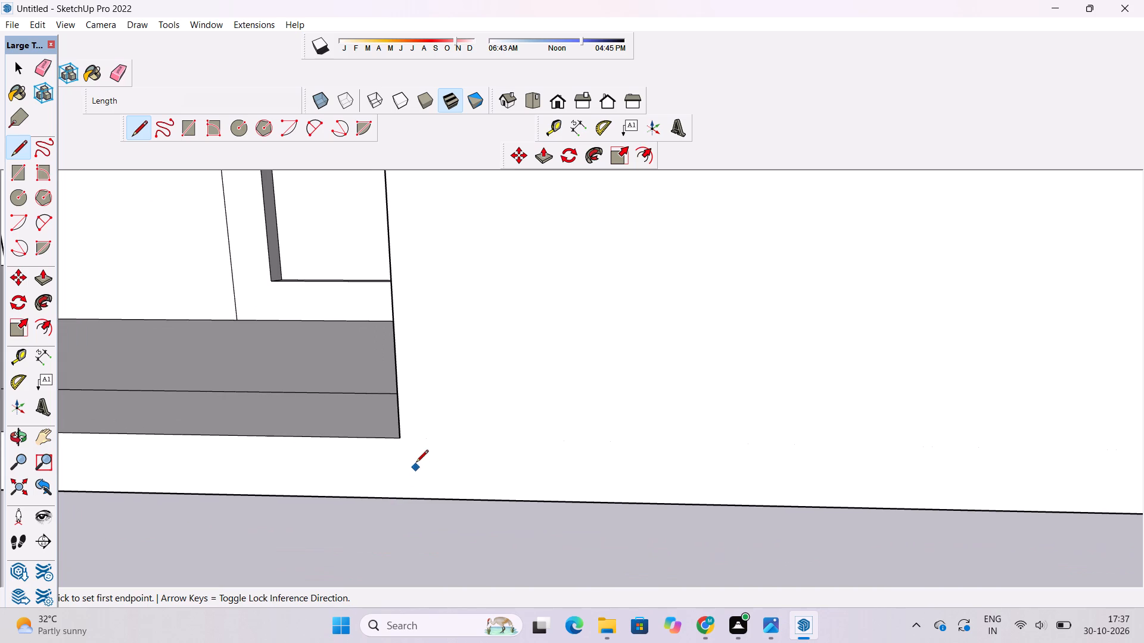